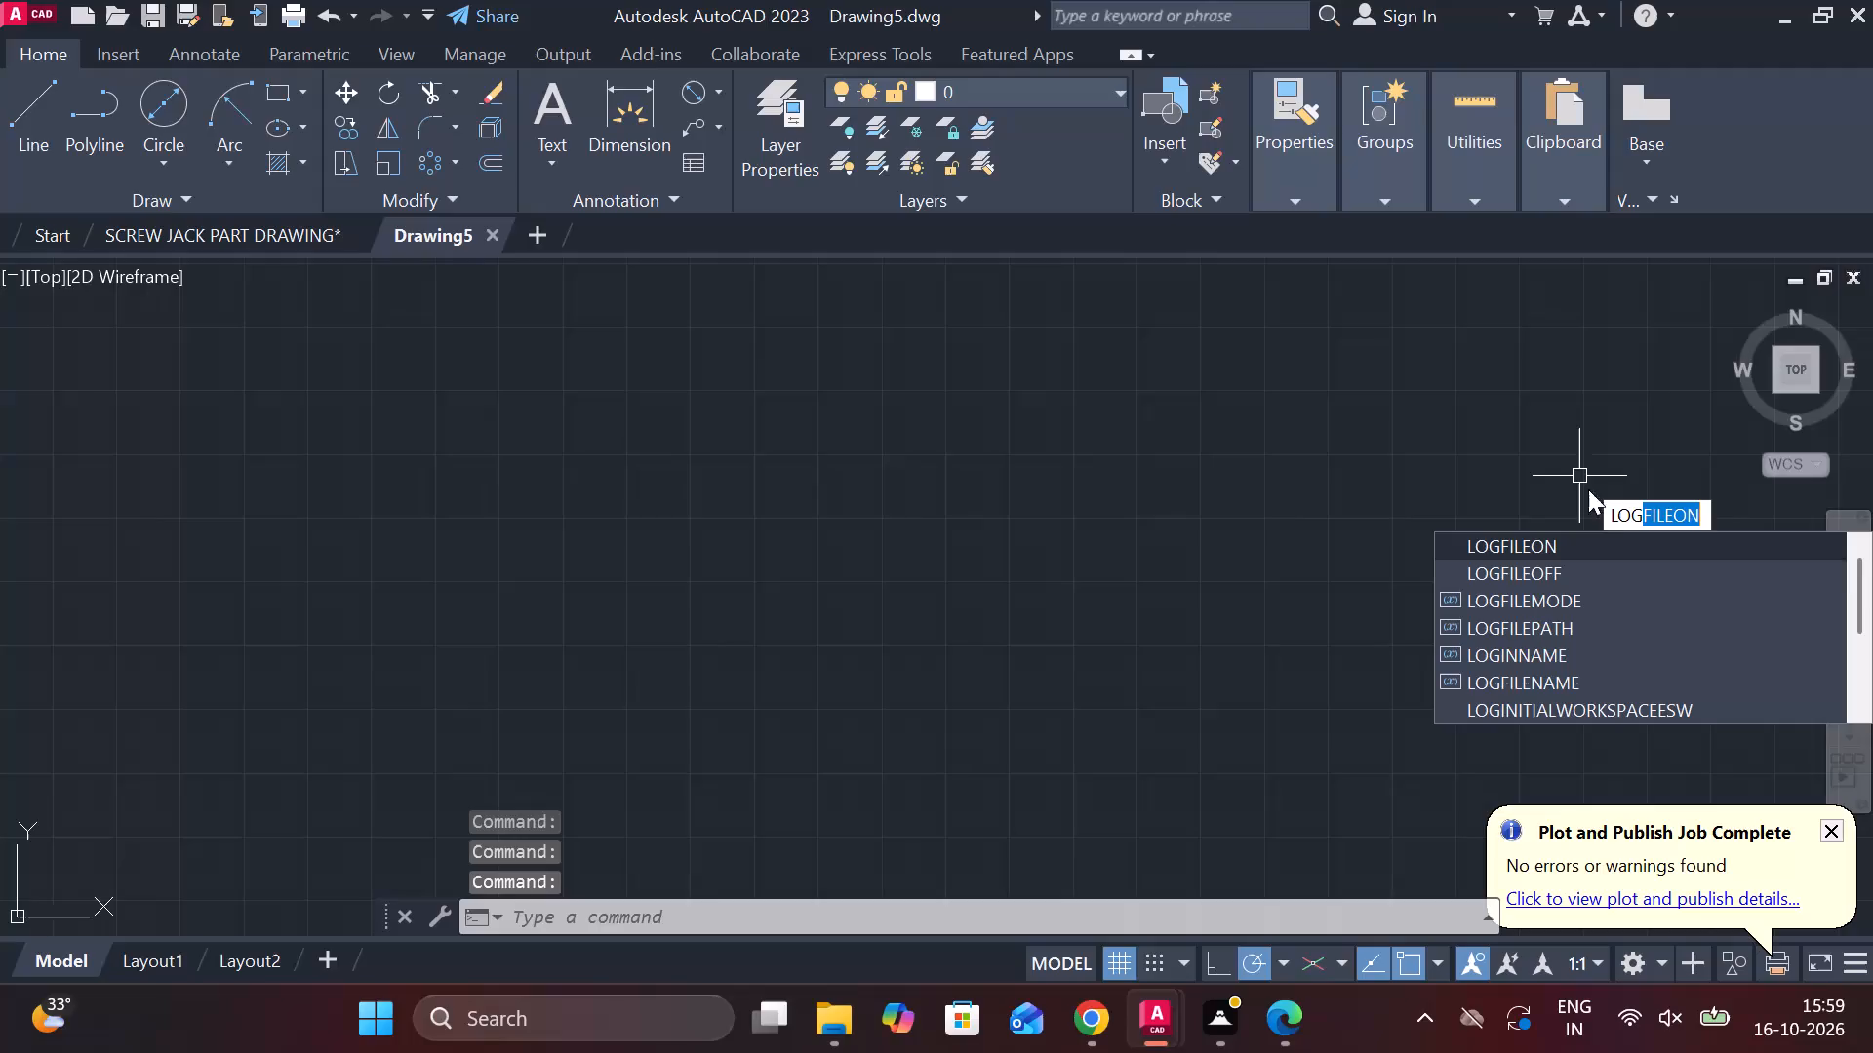
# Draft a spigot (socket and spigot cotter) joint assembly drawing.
# Set the model space limits with lower-left corner 0,0 and upper-right corner 297,210.
pyautogui.click(1544, 552)
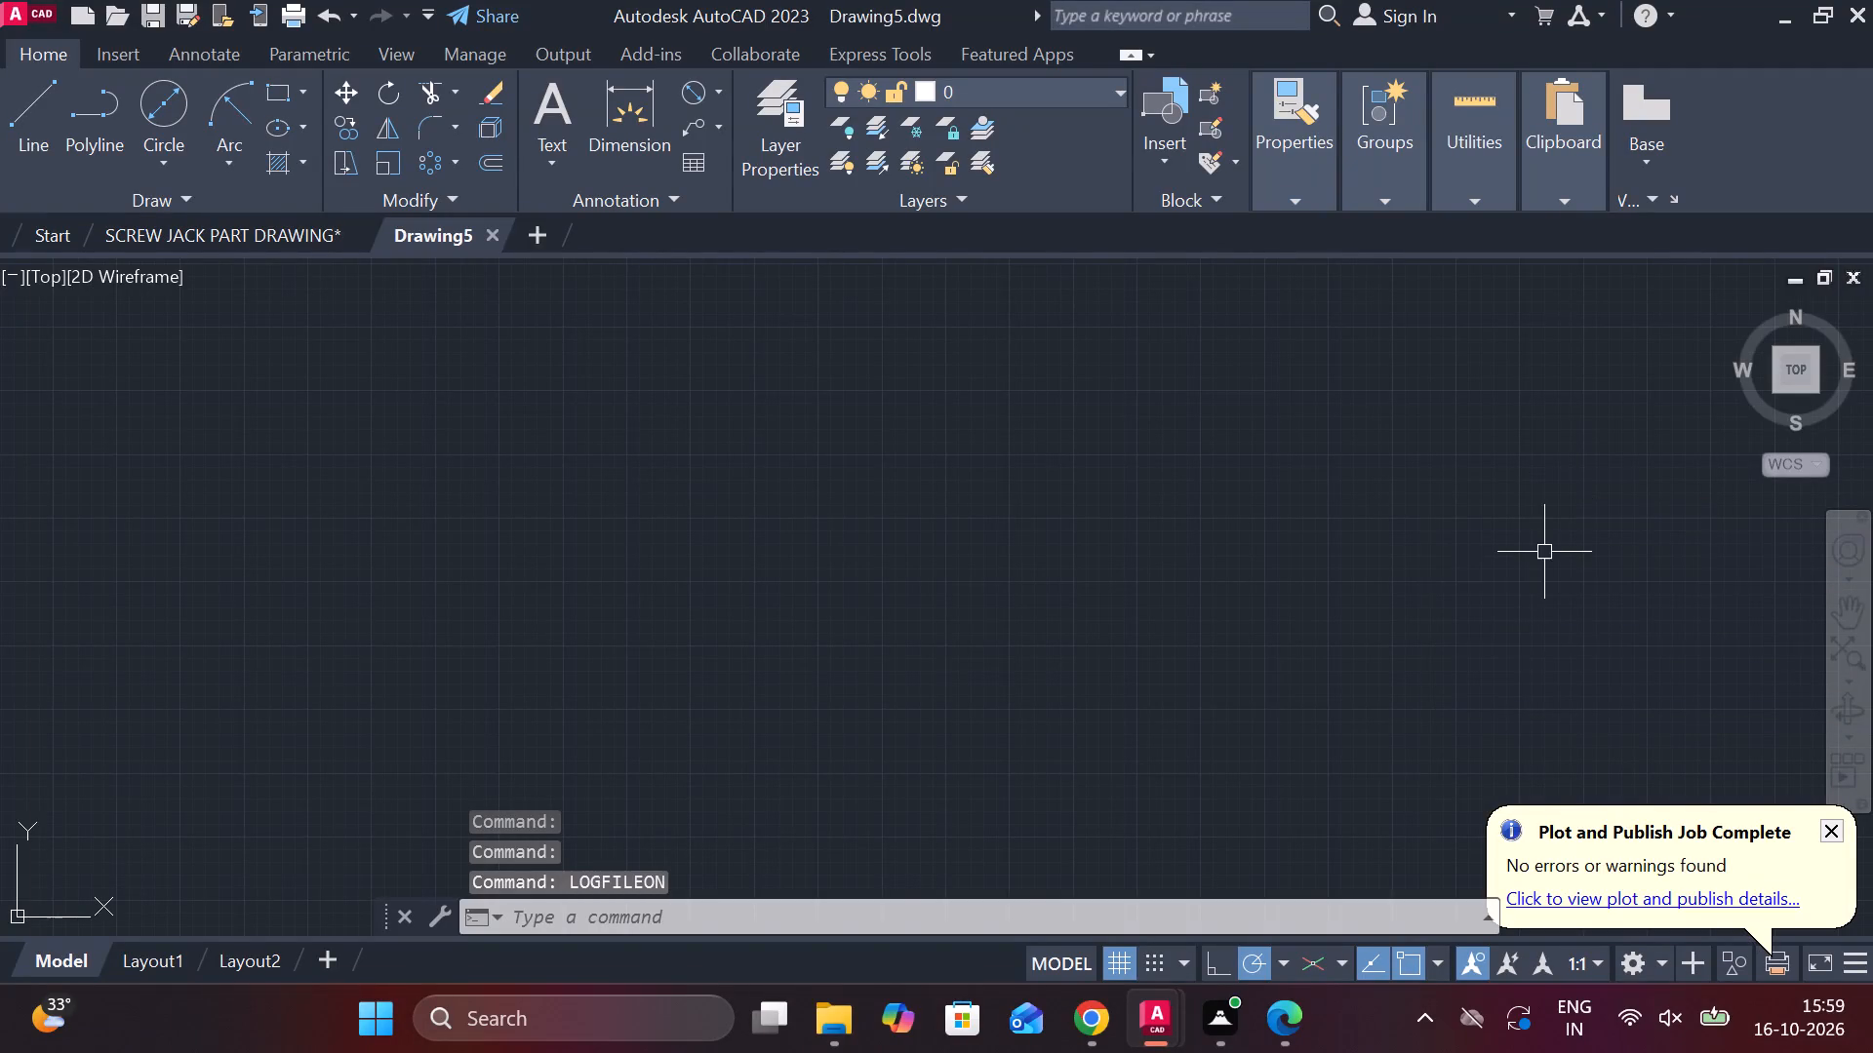
pyautogui.write('LIMI')
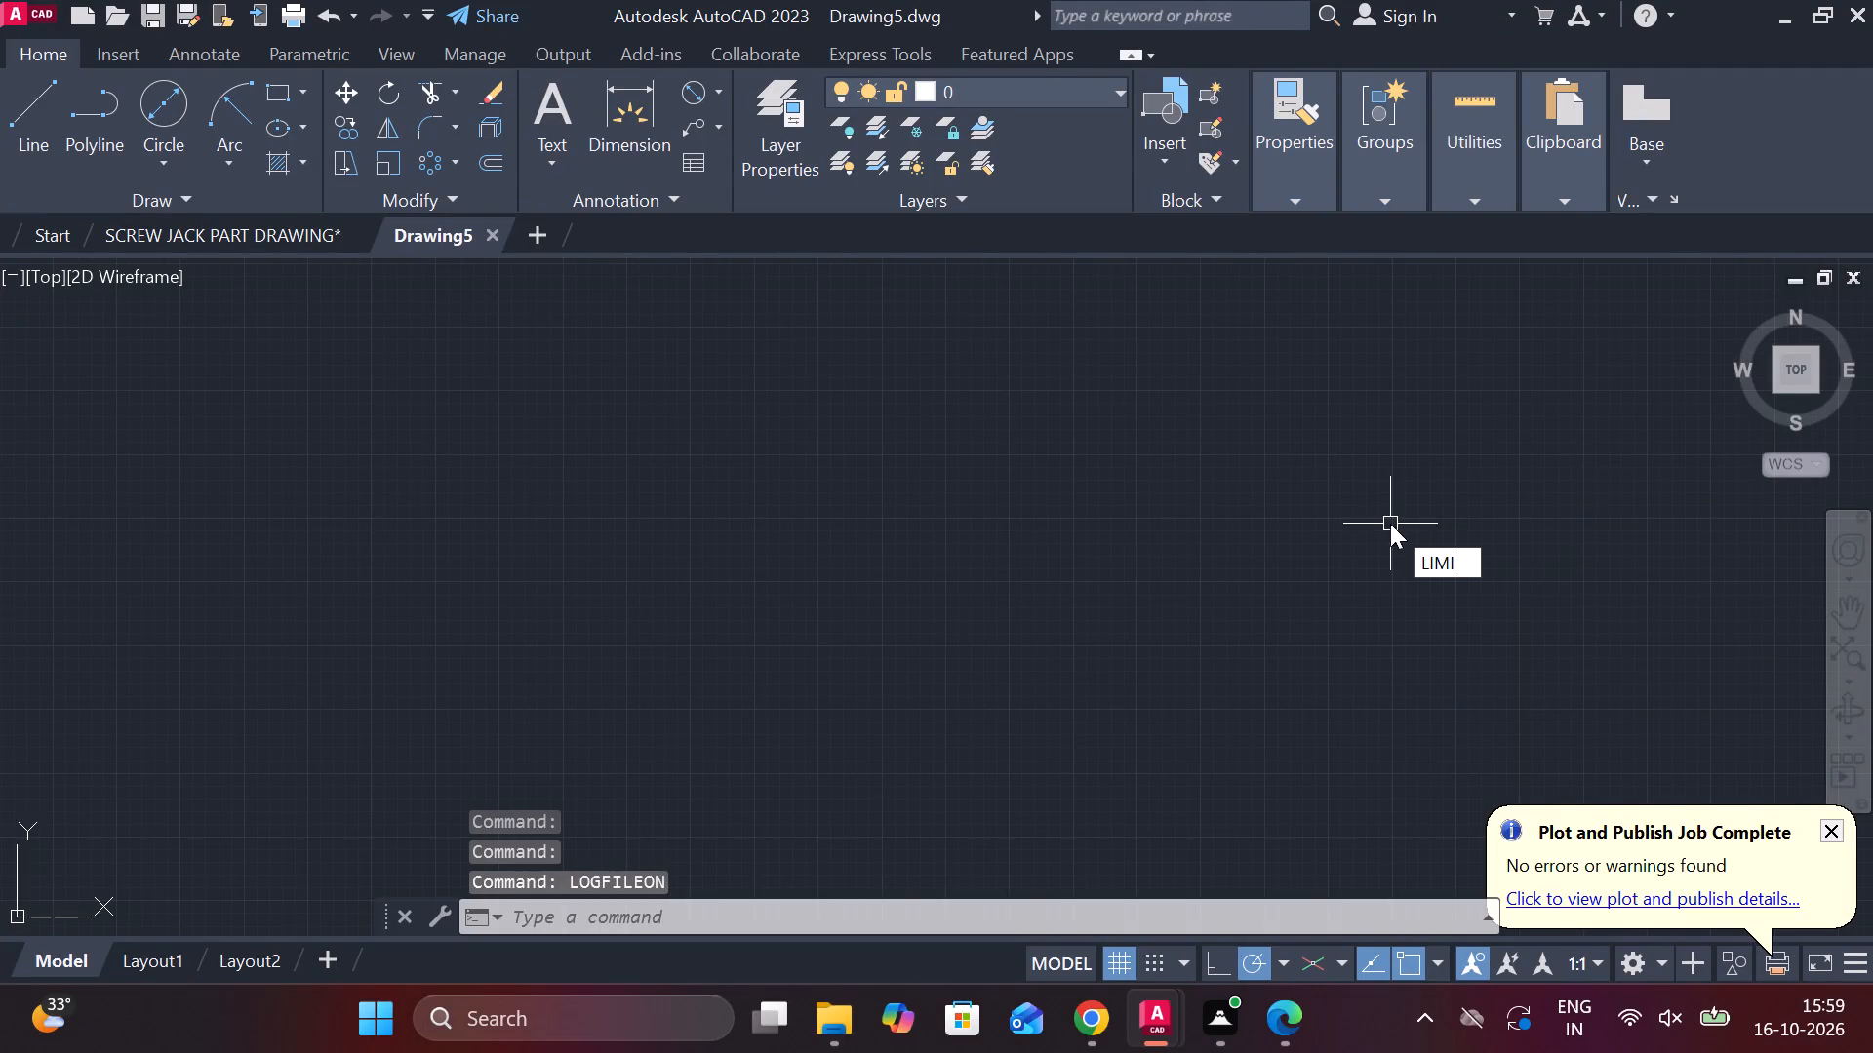
pyautogui.click(1588, 594)
pyautogui.write('0,0')
pyautogui.press('Return')
pyautogui.write('297,')
pyautogui.write('210')
pyautogui.press('Return')
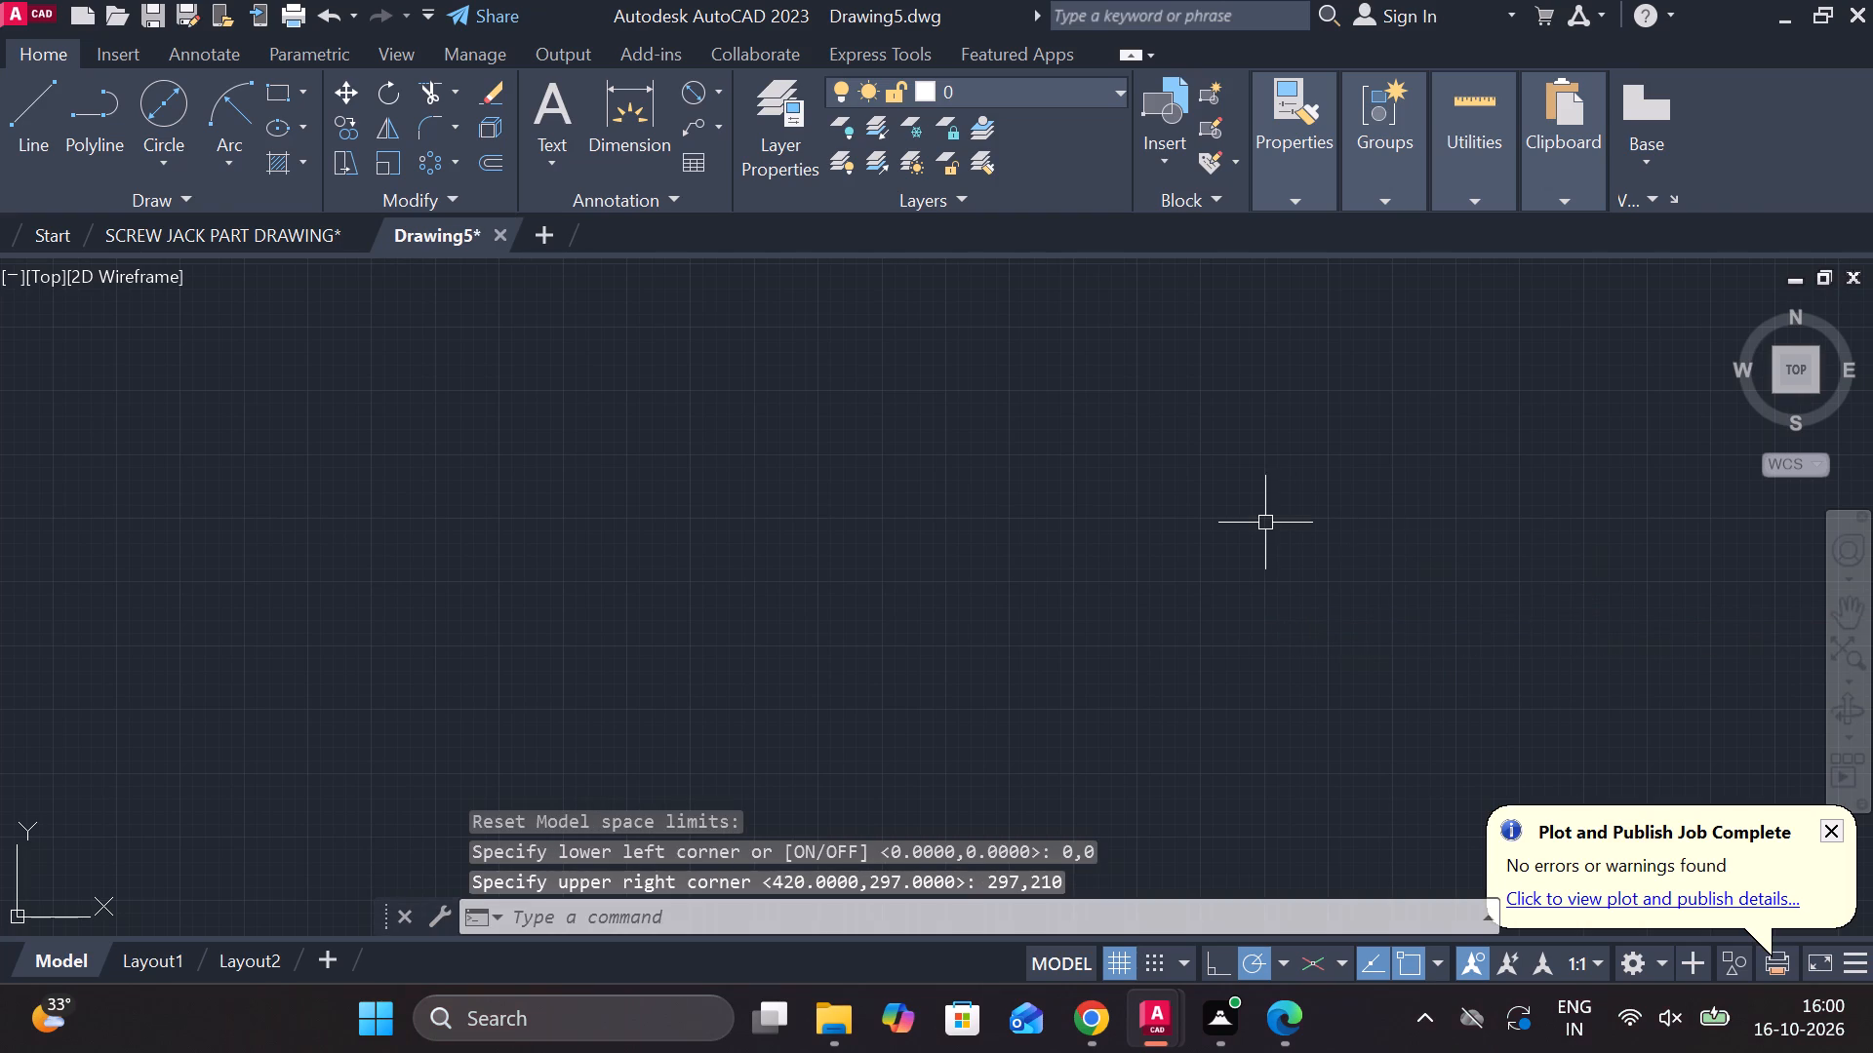
# Draw a closed upright rectangle 30 wide and 100 high using the Line command.
pyautogui.press('z')
pyautogui.press('Return')
pyautogui.press('e')
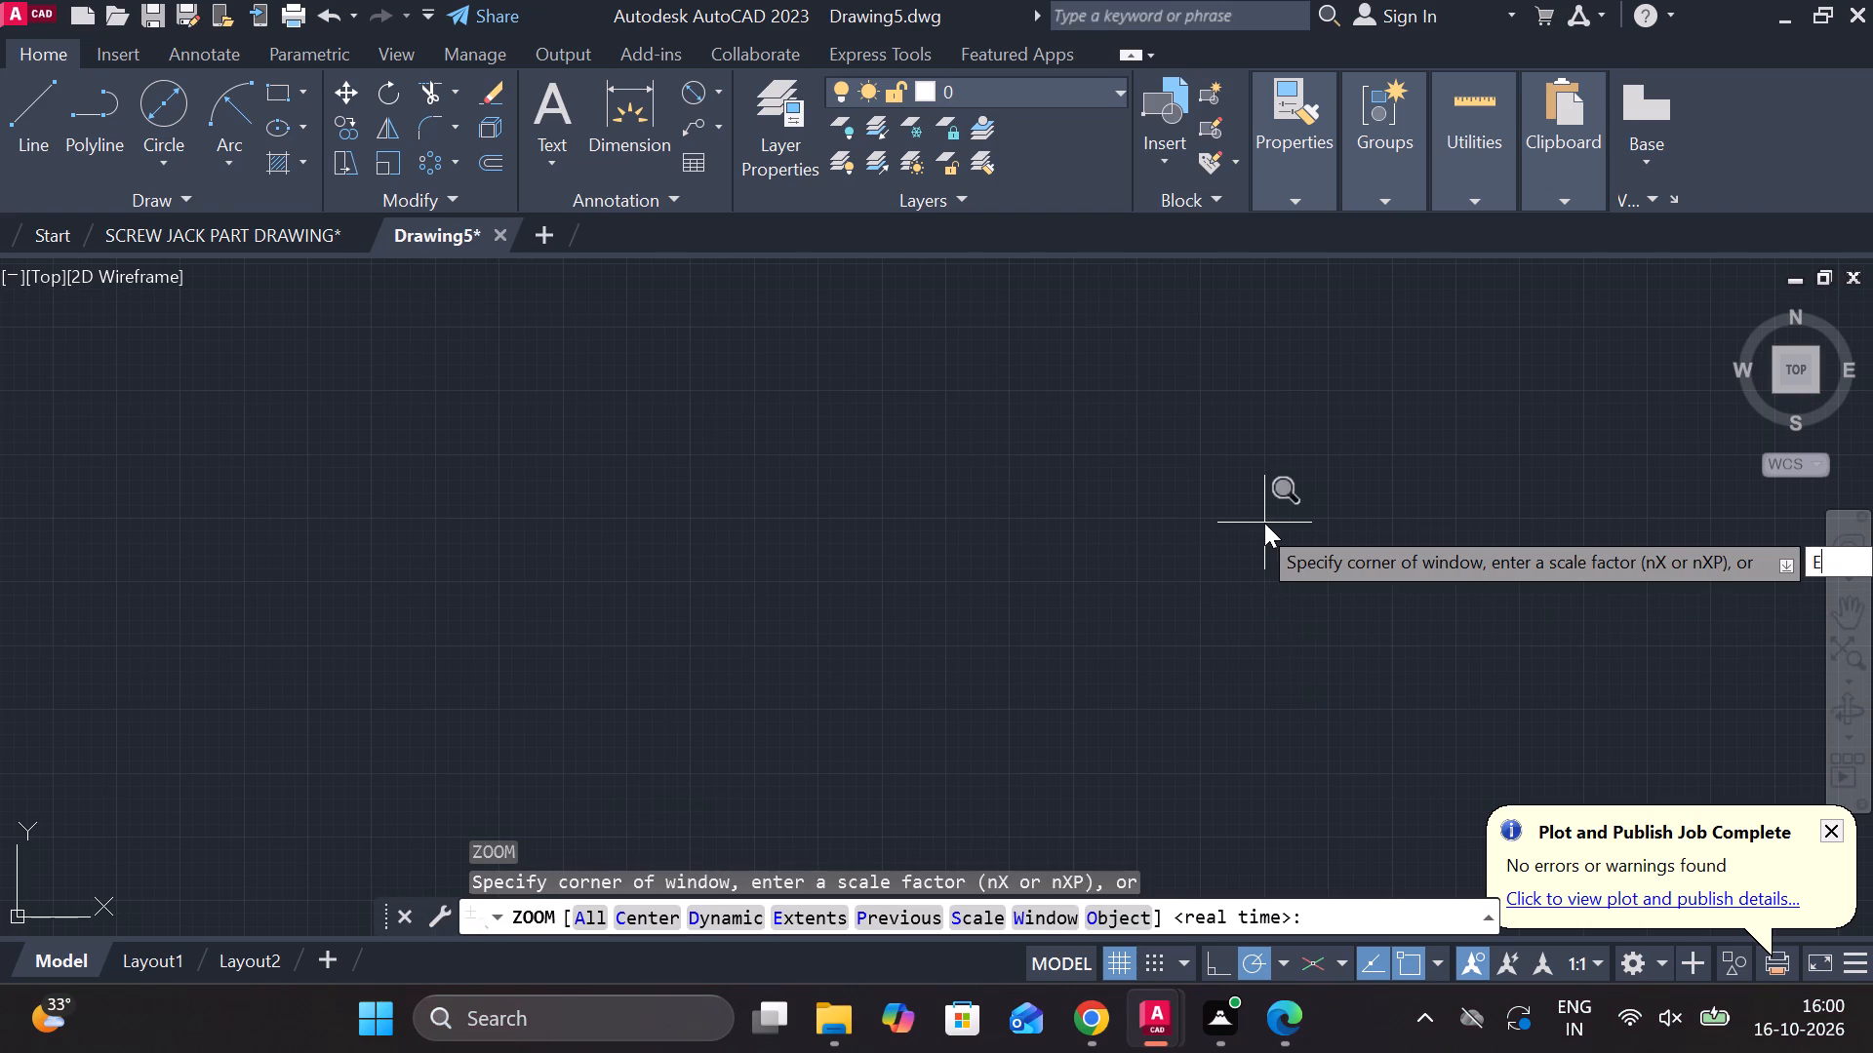
pyautogui.press('Return')
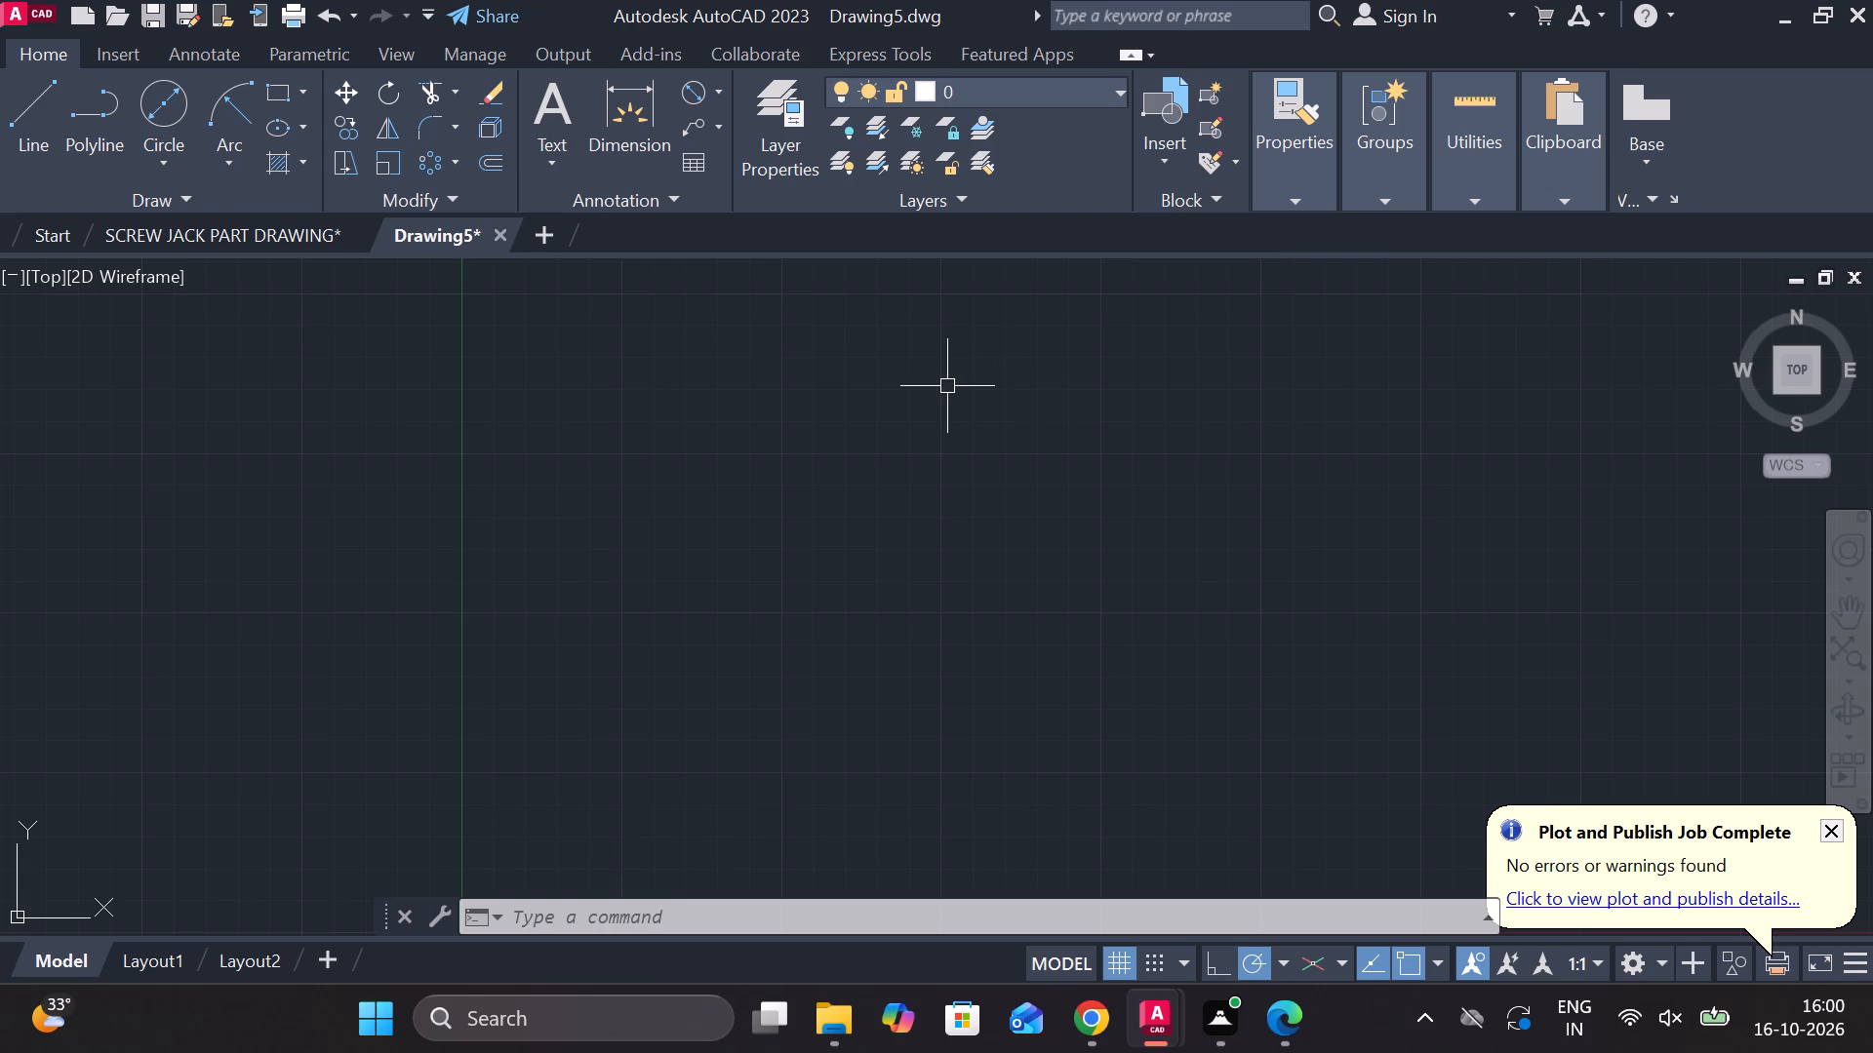
pyautogui.moveTo(946, 474); pyautogui.dragTo(835, 489, button='middle')
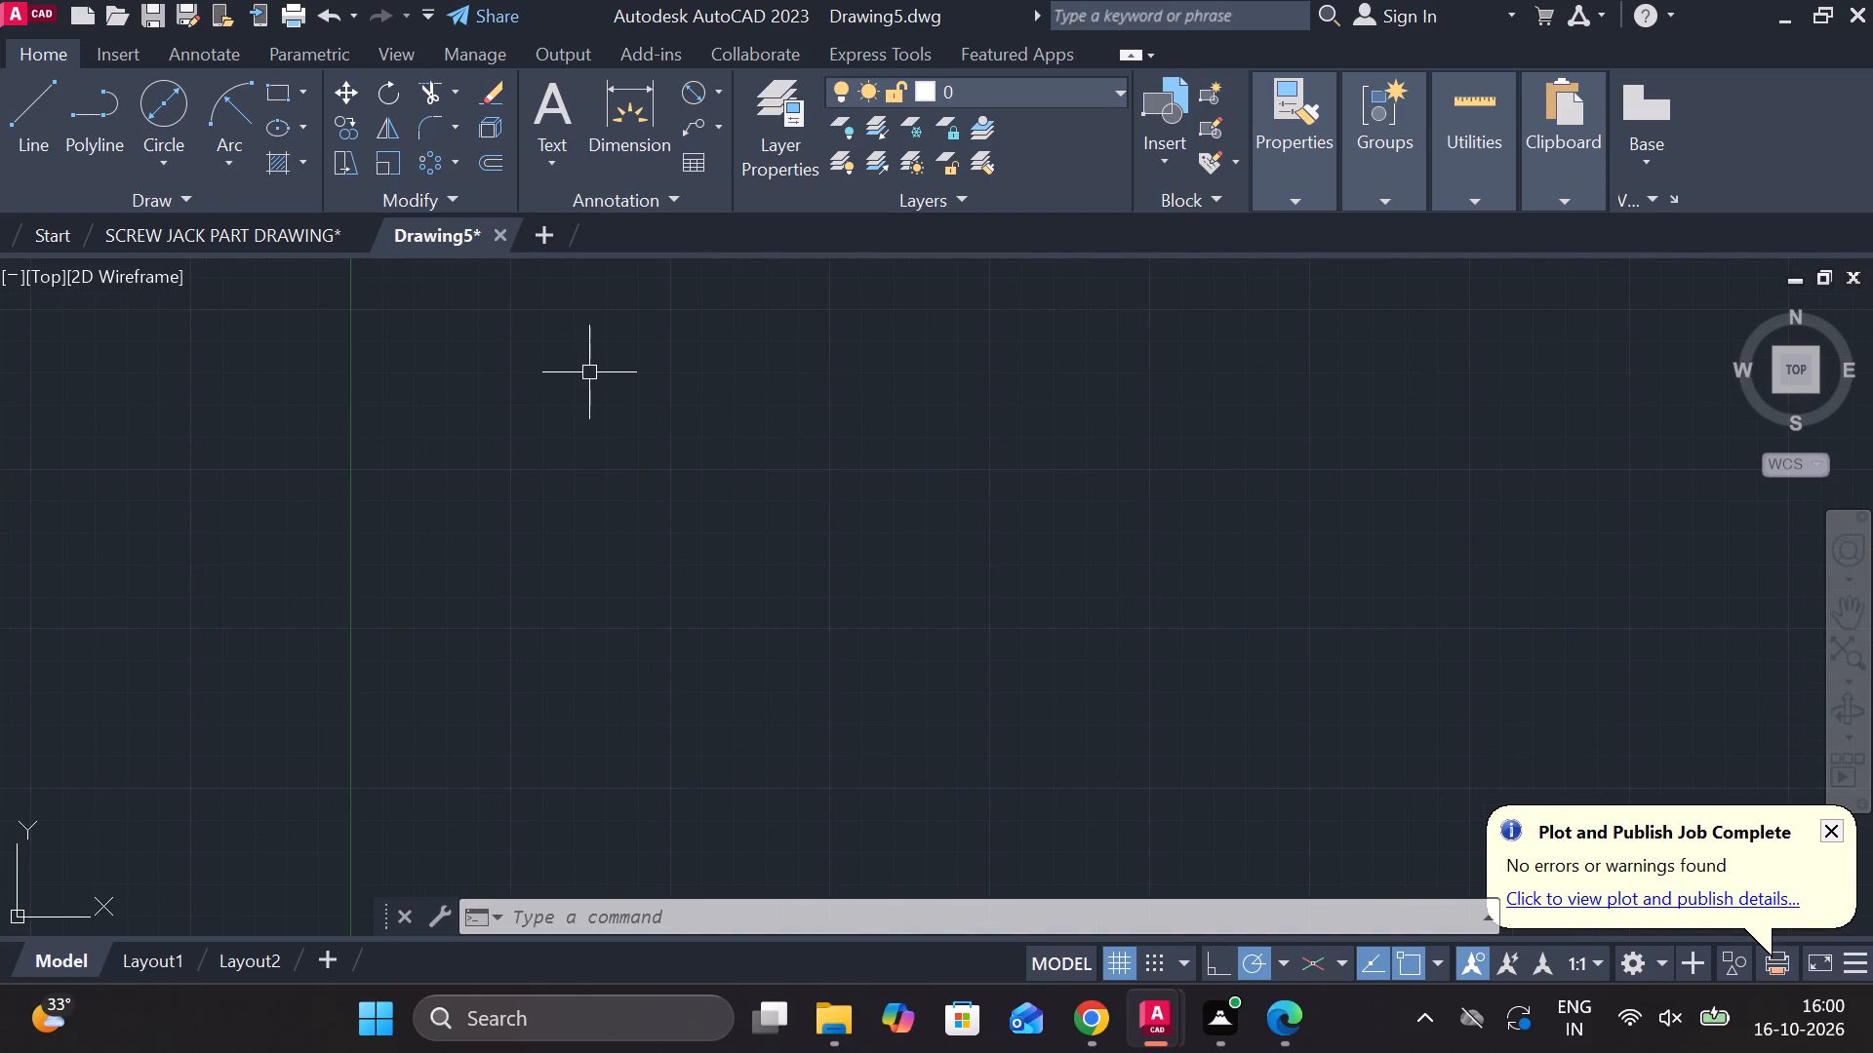
pyautogui.press('l')
pyautogui.press('Return')
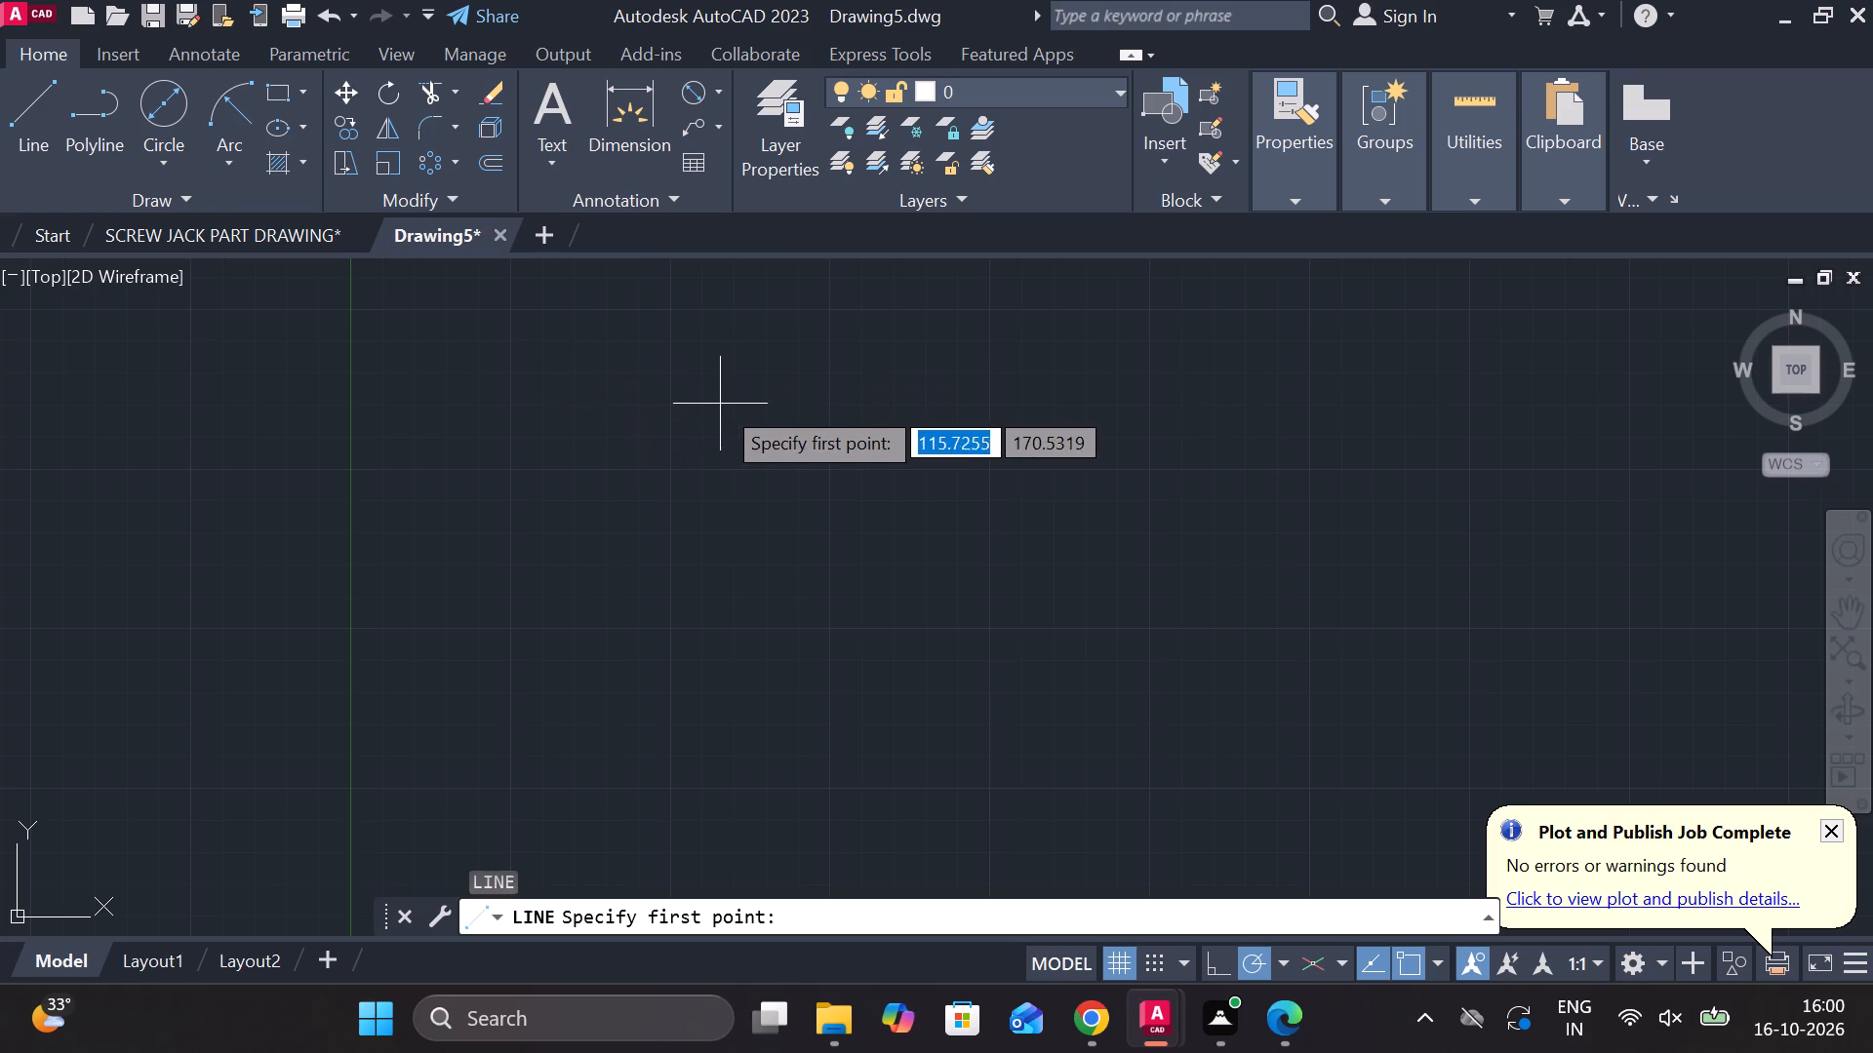
pyautogui.click(715, 344)
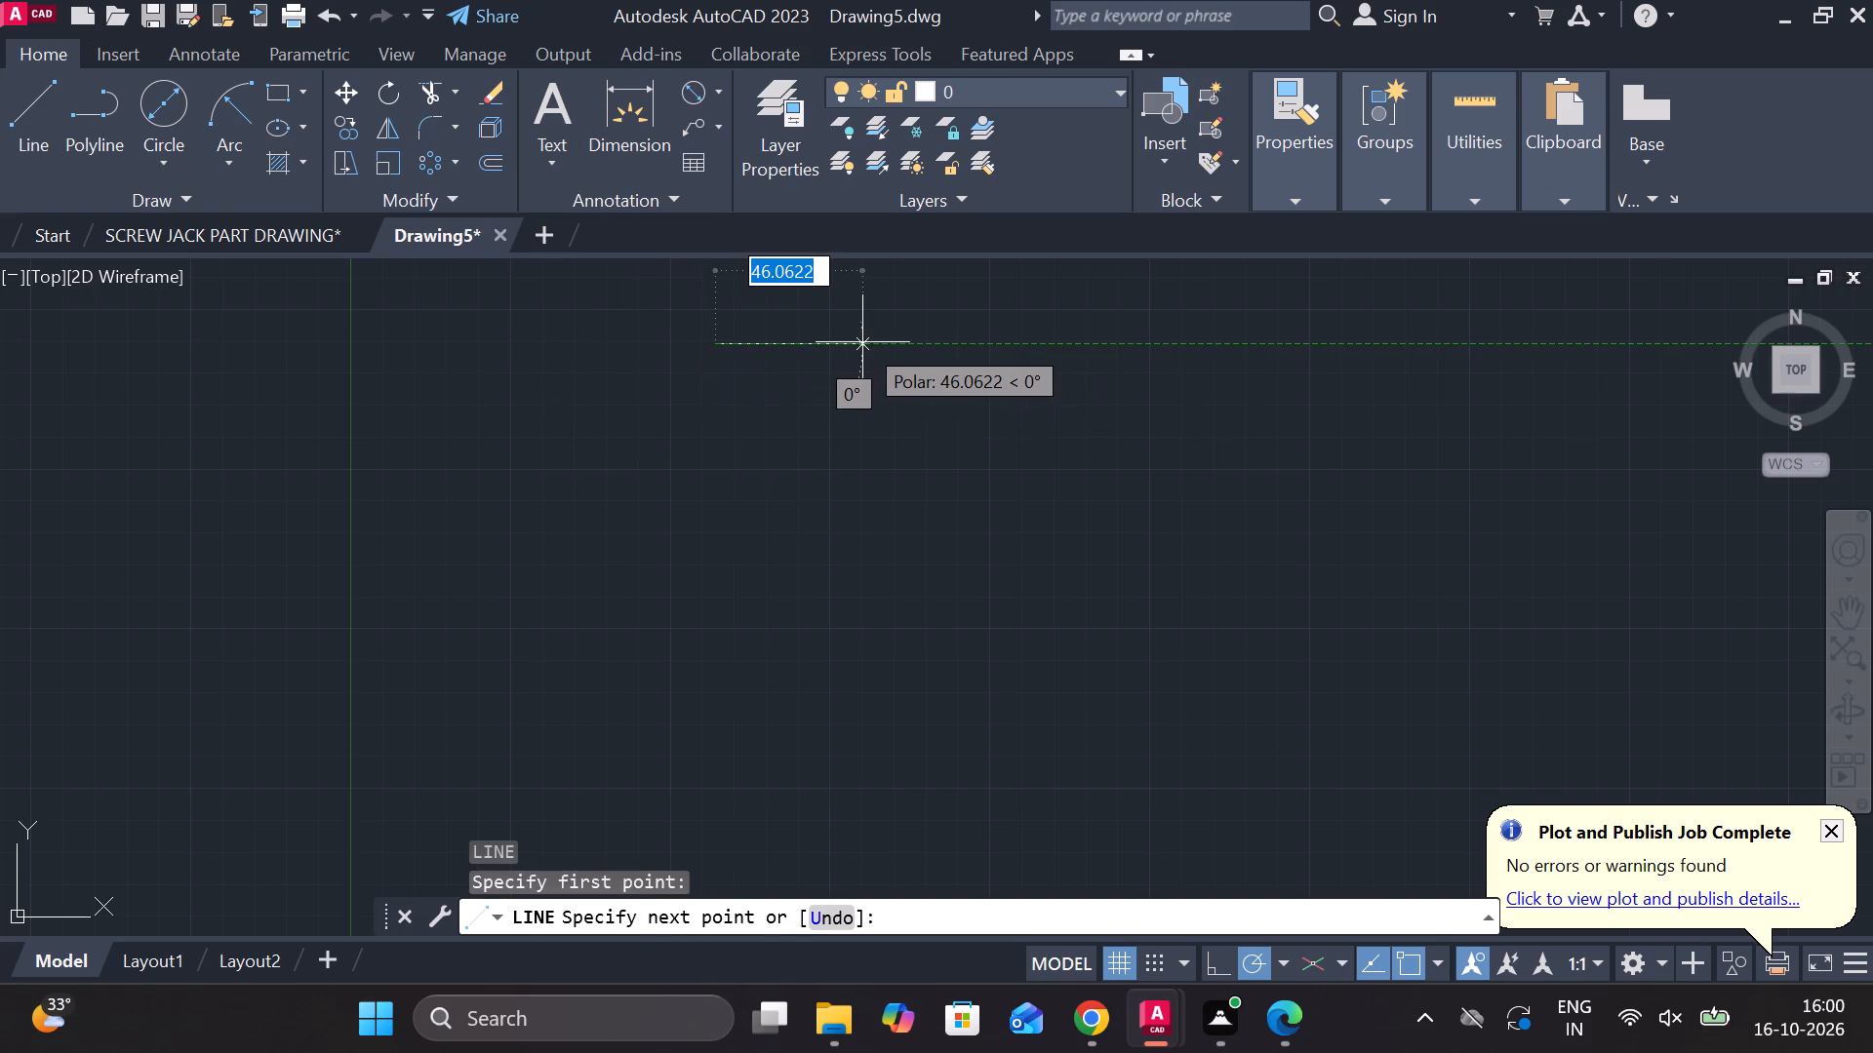
pyautogui.write('30')
pyautogui.press('Return')
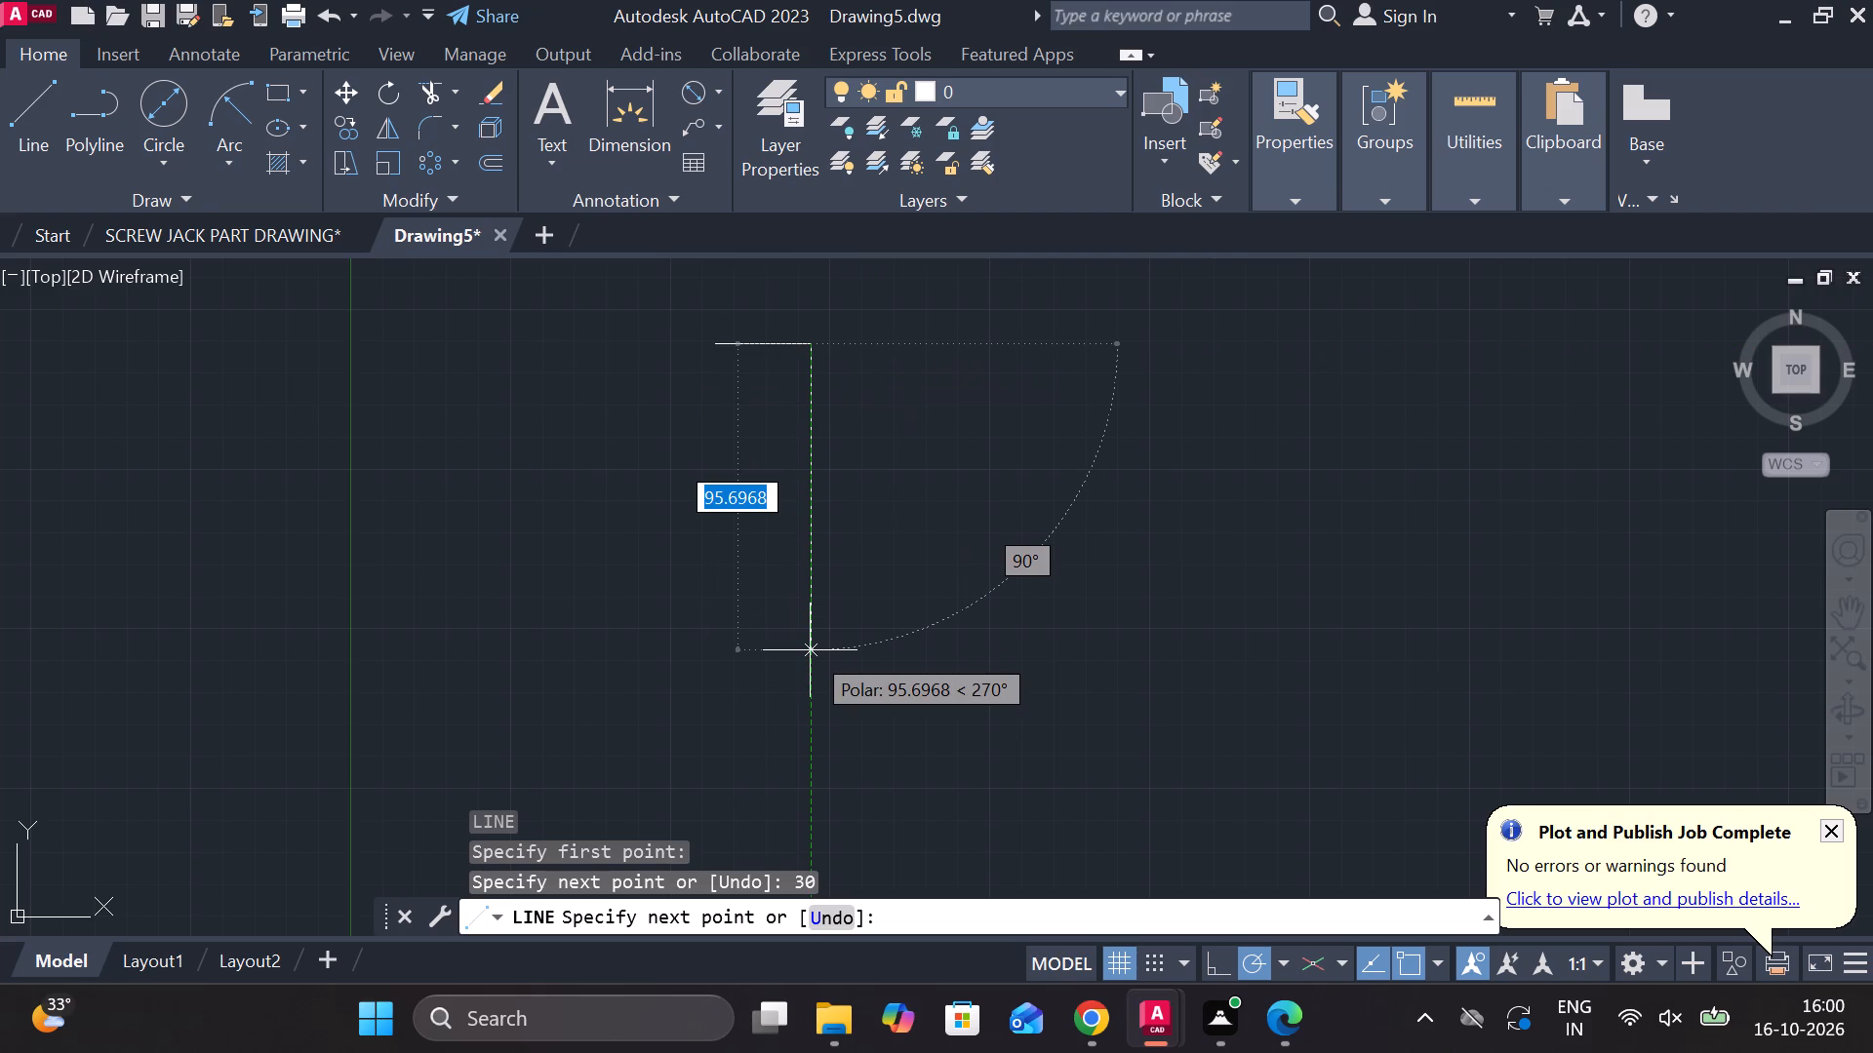
pyautogui.write('100')
pyautogui.press('Return')
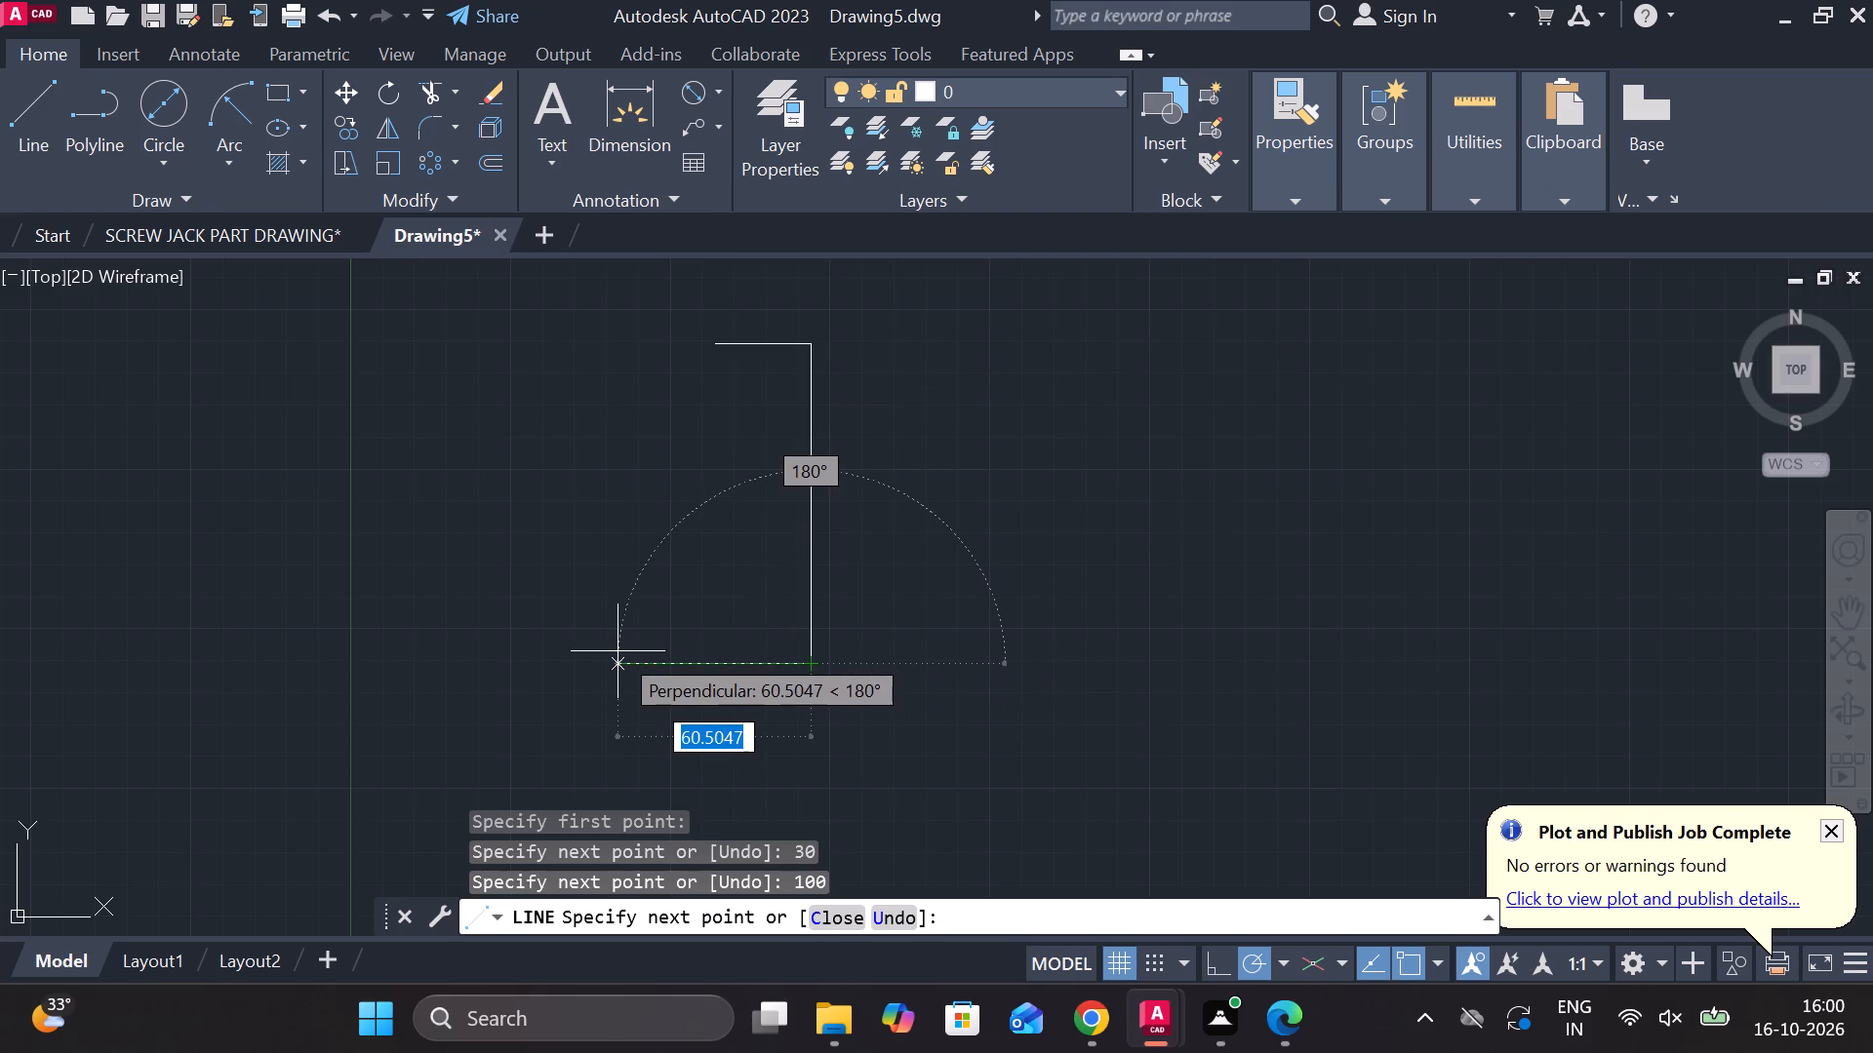
pyautogui.write('30')
pyautogui.press('Return')
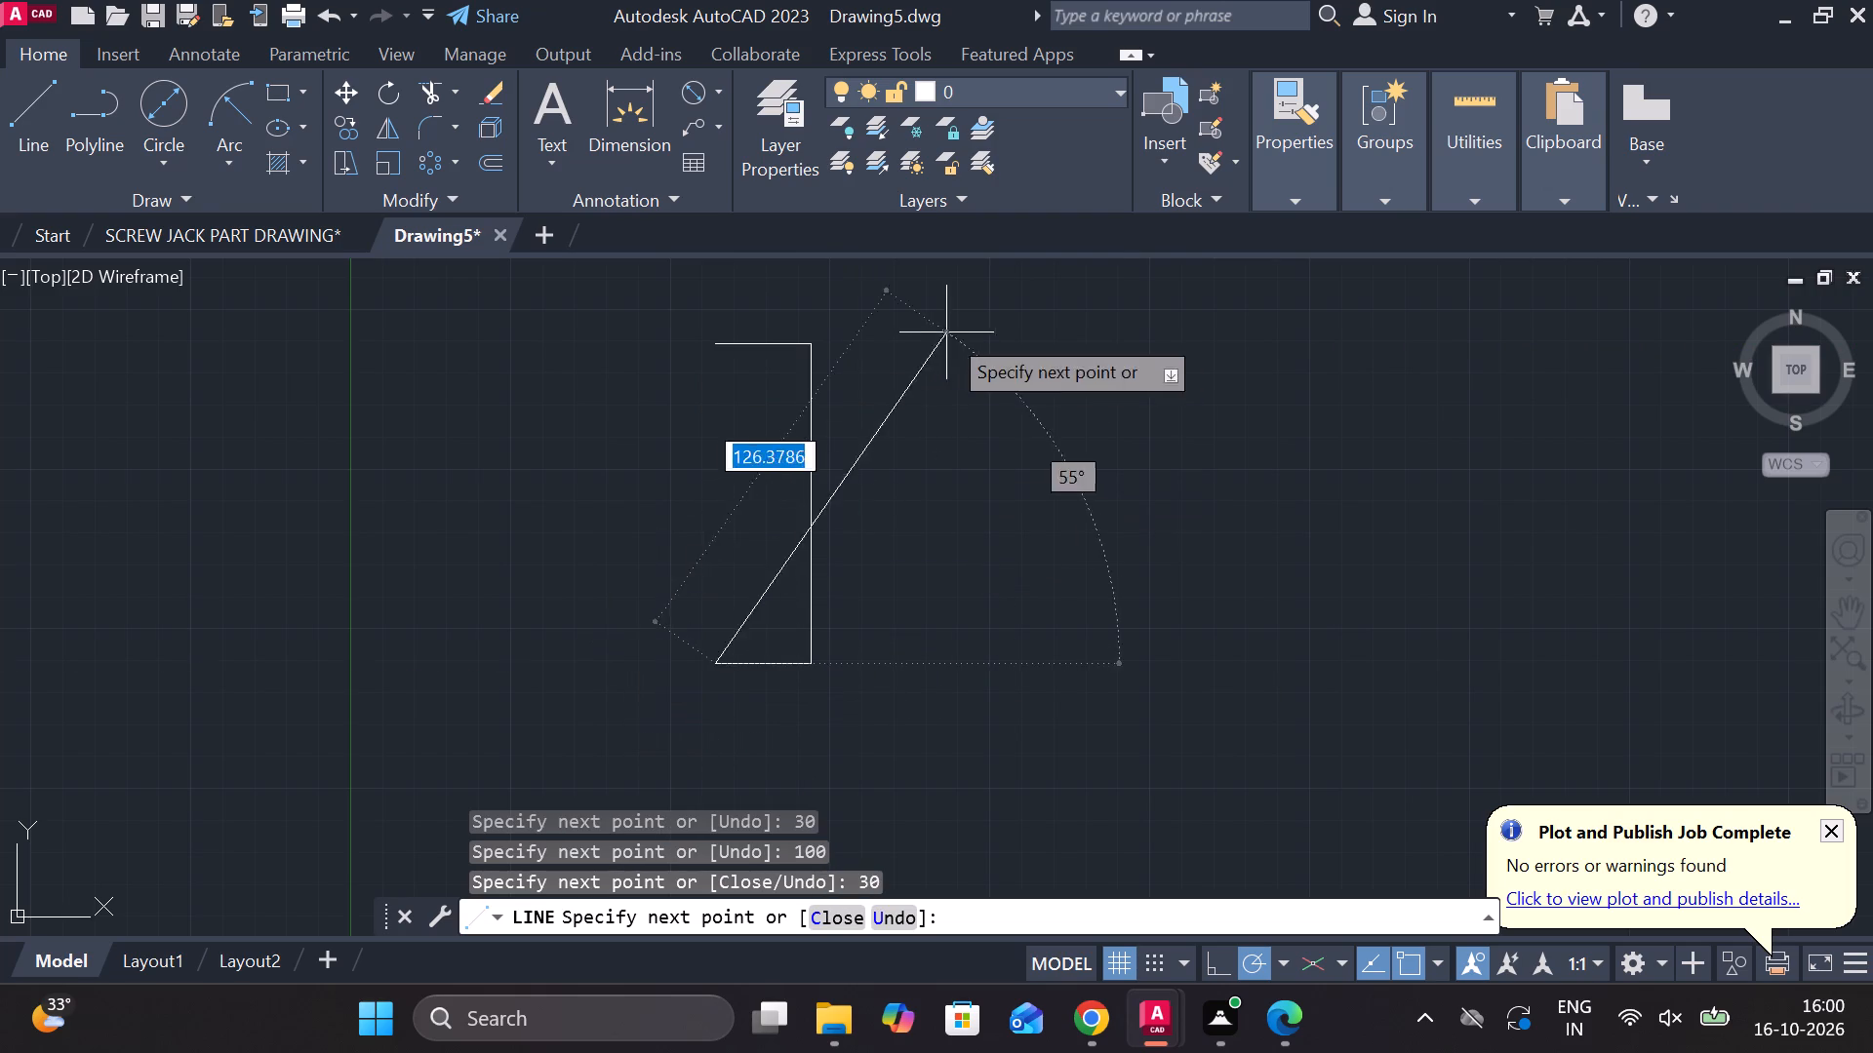
pyautogui.click(708, 340)
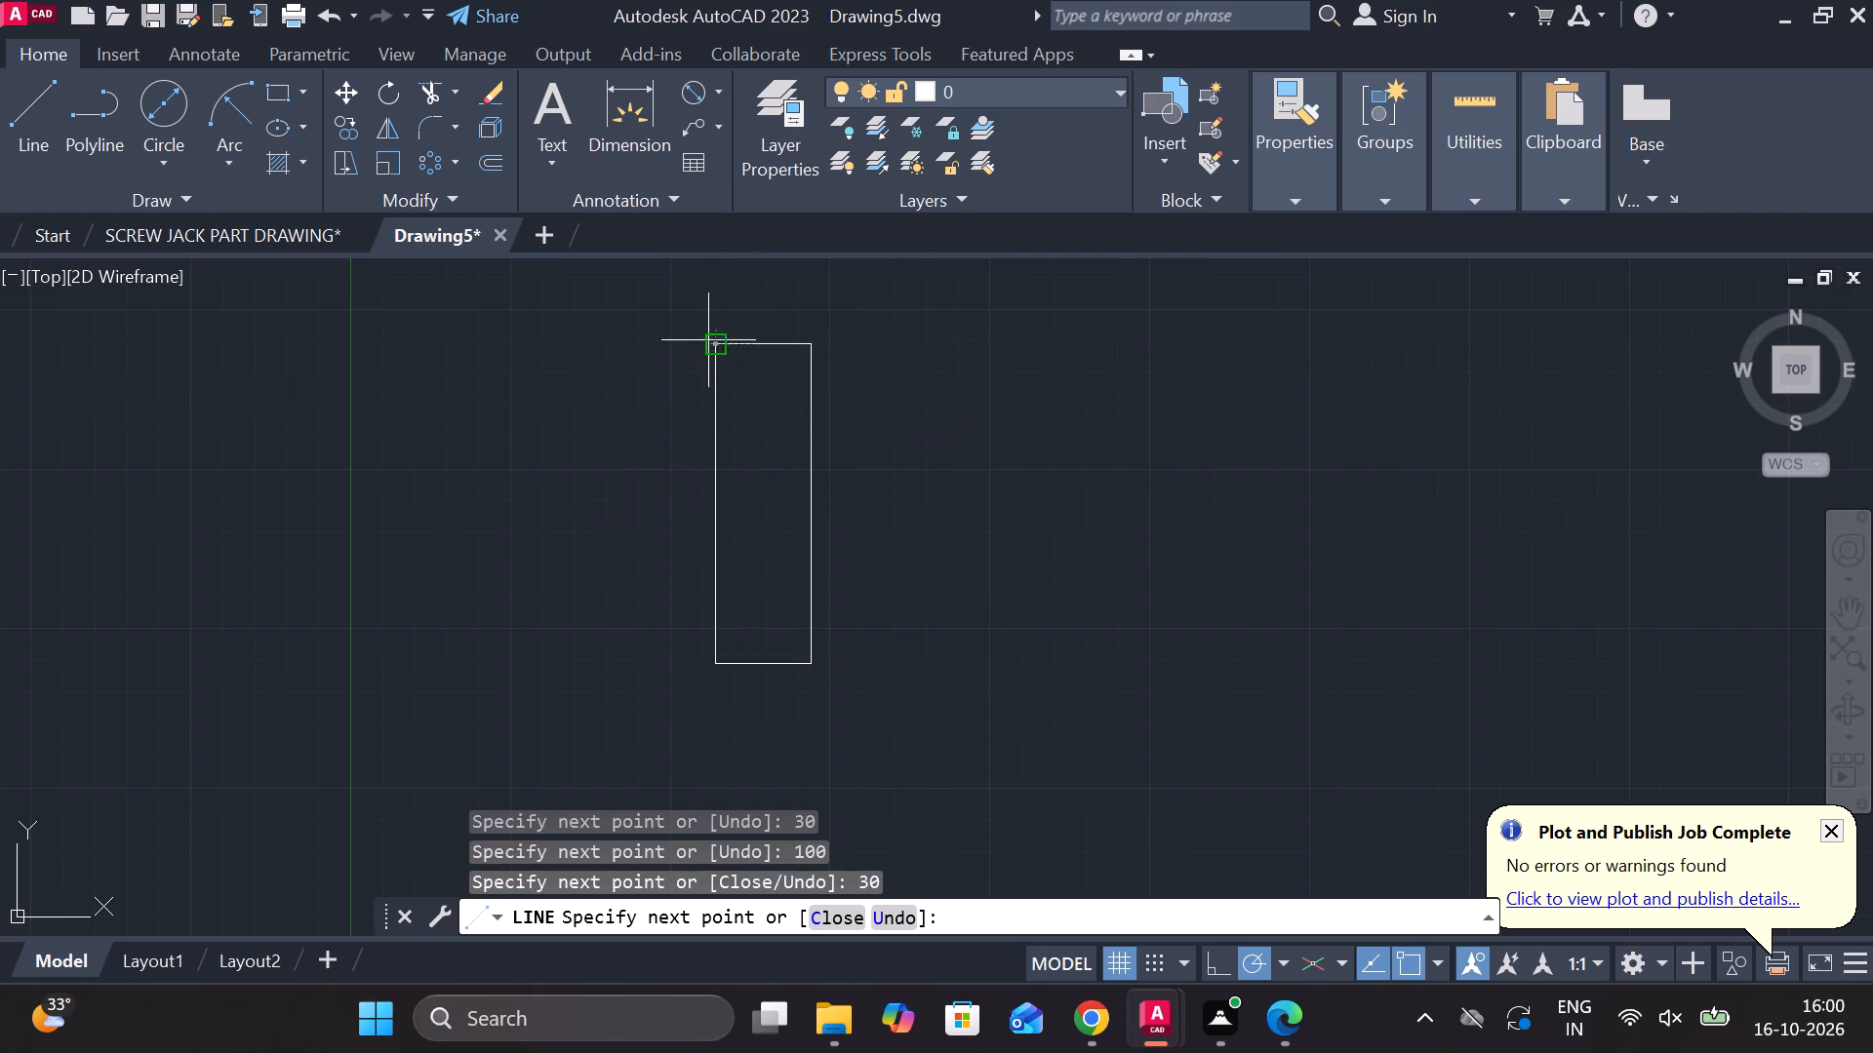
pyautogui.press('Escape')
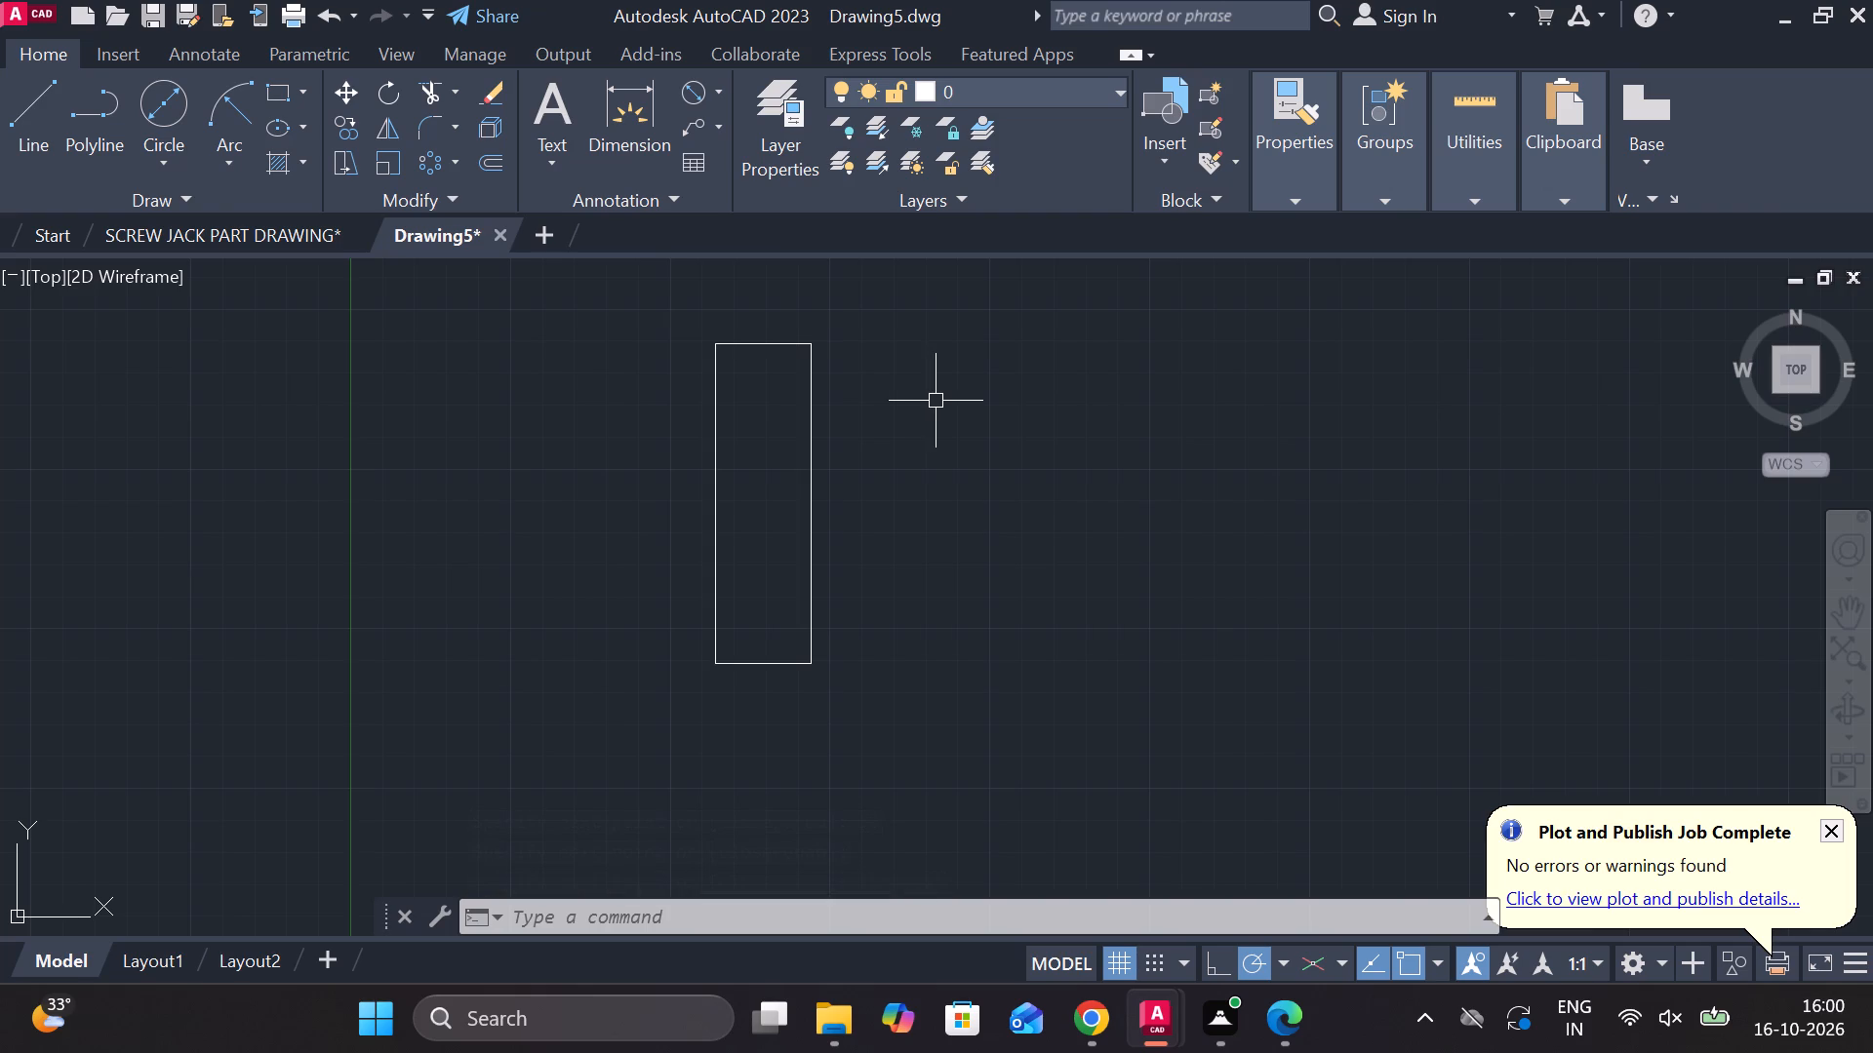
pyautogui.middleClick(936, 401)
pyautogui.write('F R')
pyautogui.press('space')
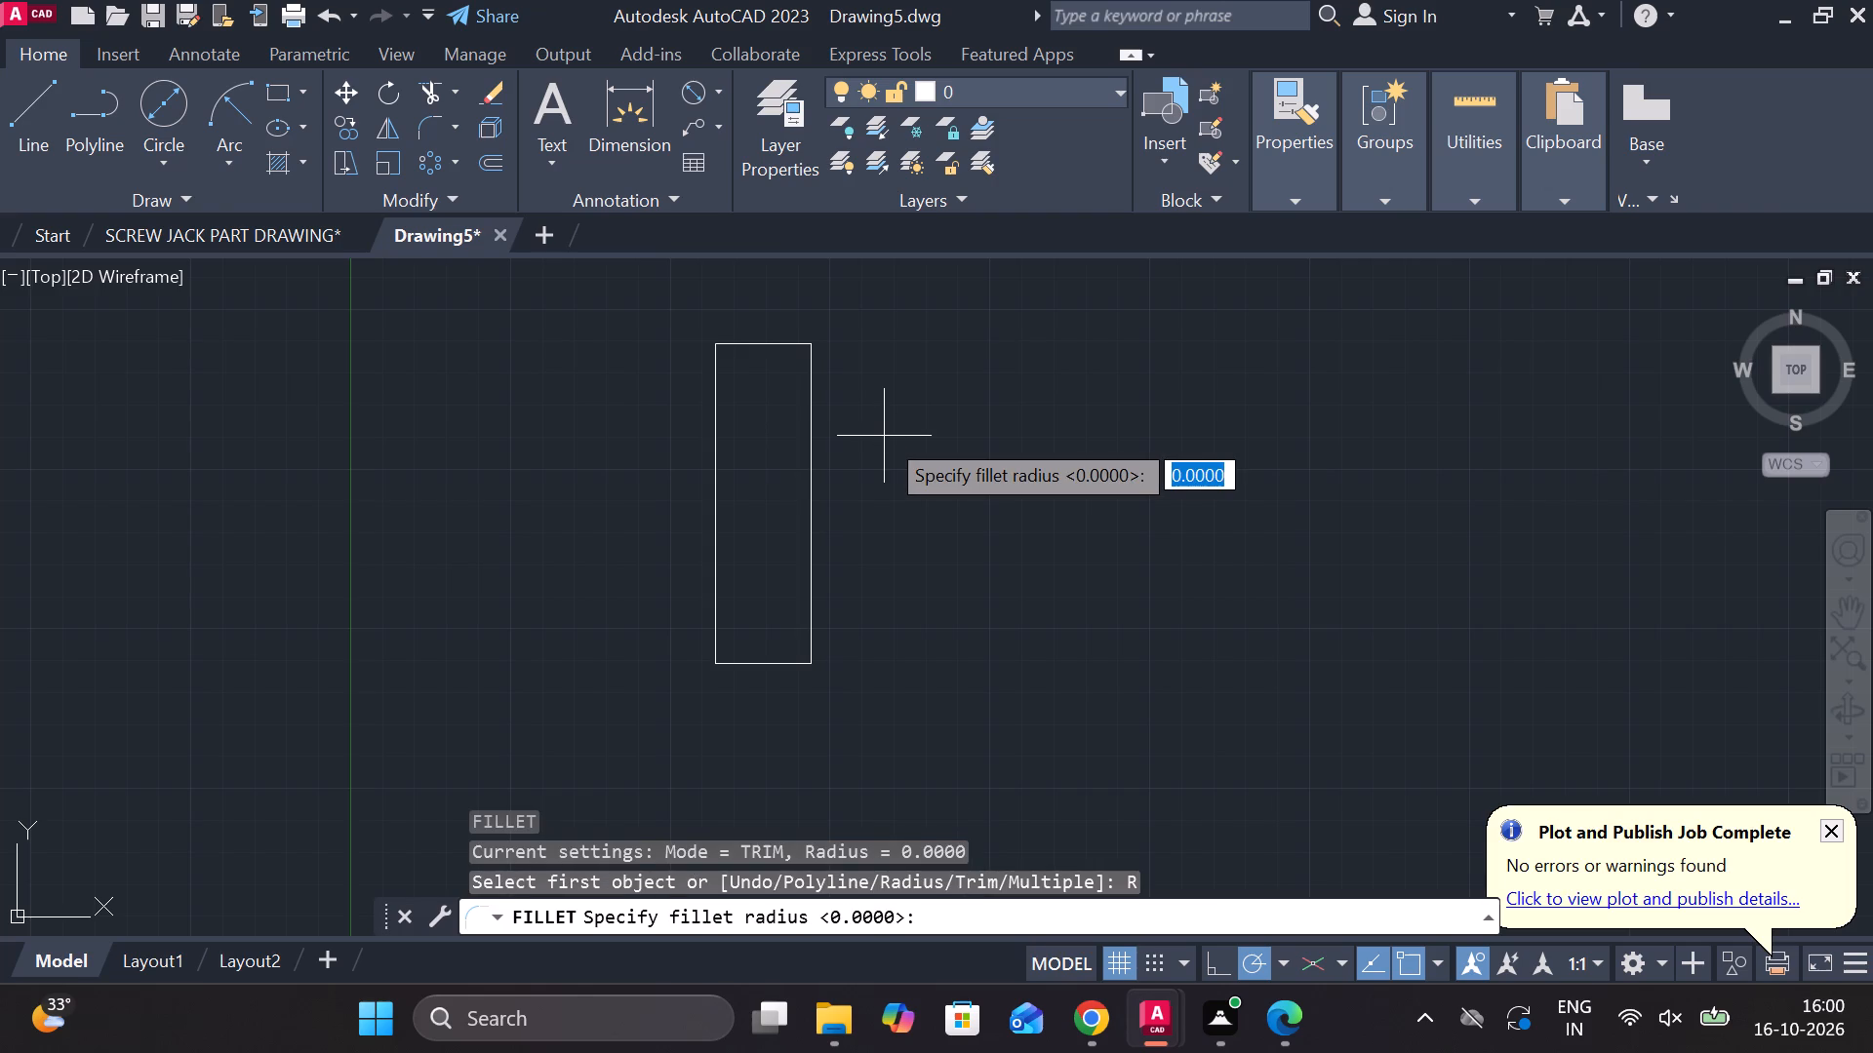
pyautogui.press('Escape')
# Draw a line 140 long leftward from the midpoint of the rectangle's right edge, followed by a 35 long line straight up.
pyautogui.press('l')
pyautogui.press('Return')
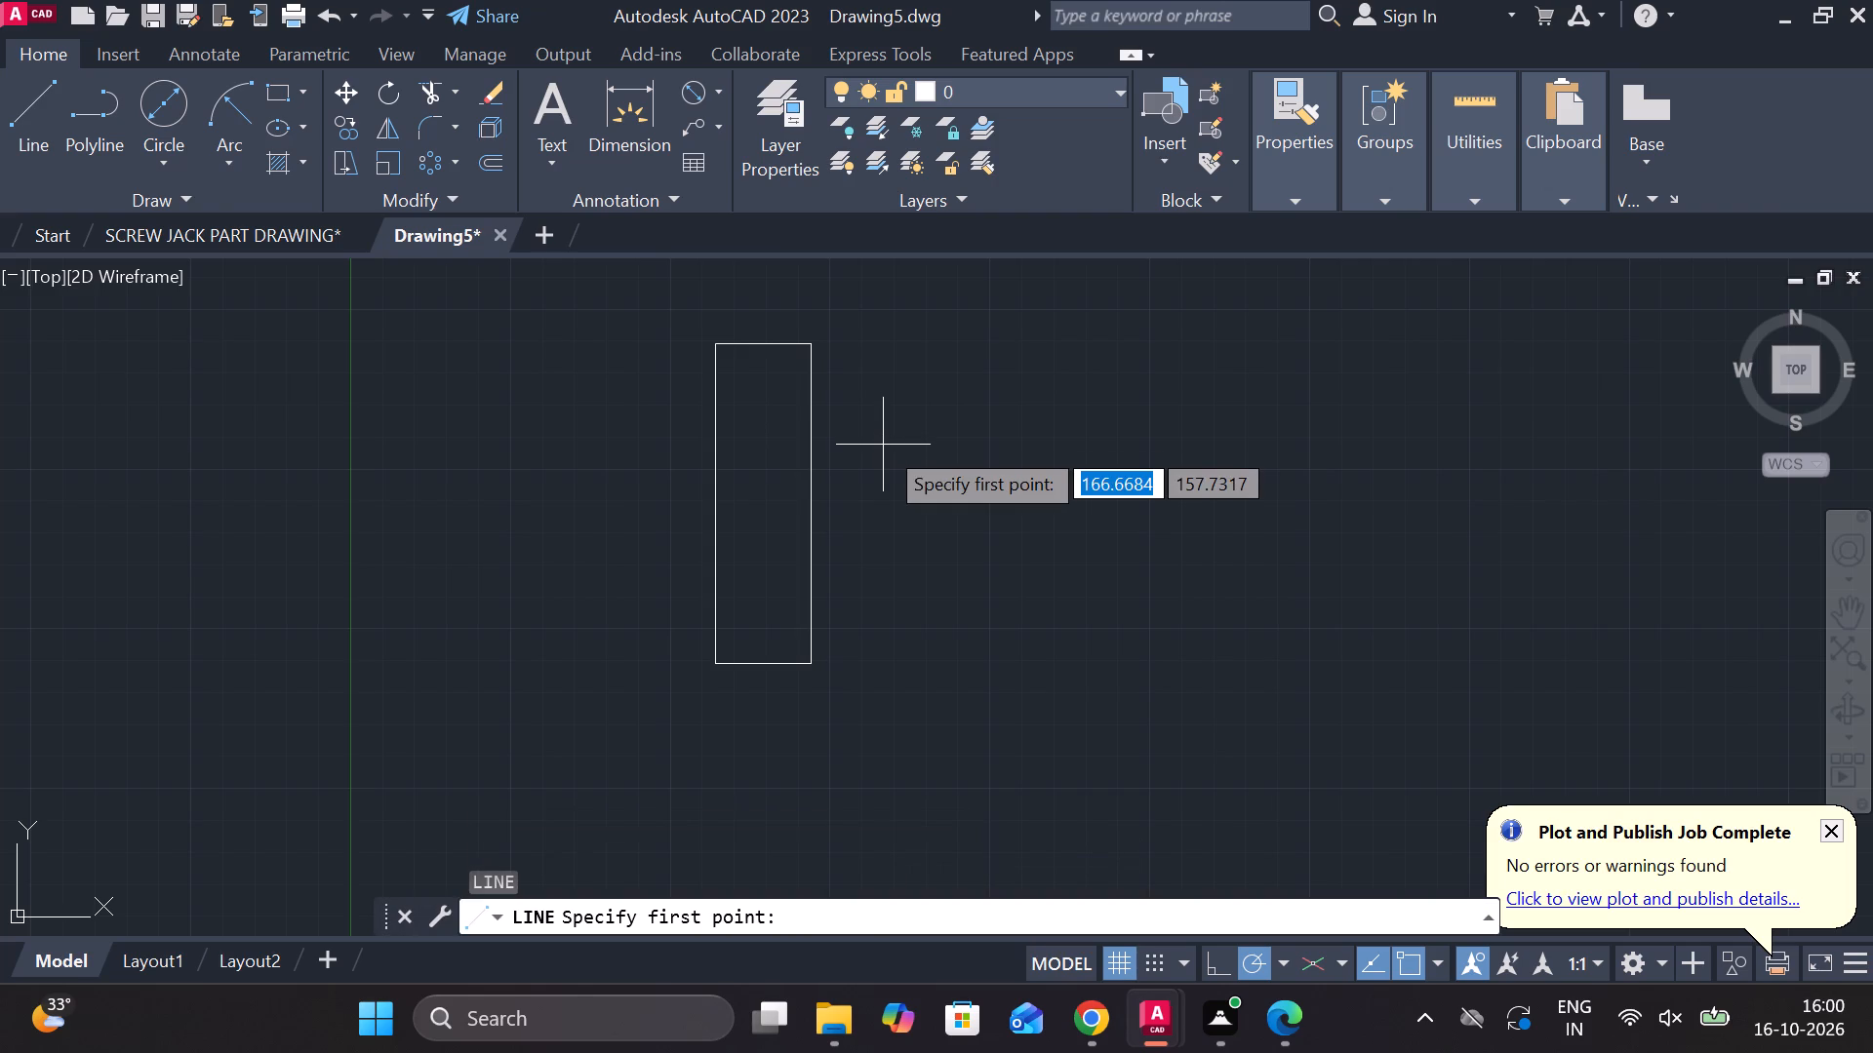
pyautogui.click(812, 504)
pyautogui.moveTo(486, 491); pyautogui.dragTo(511, 502, button='middle')
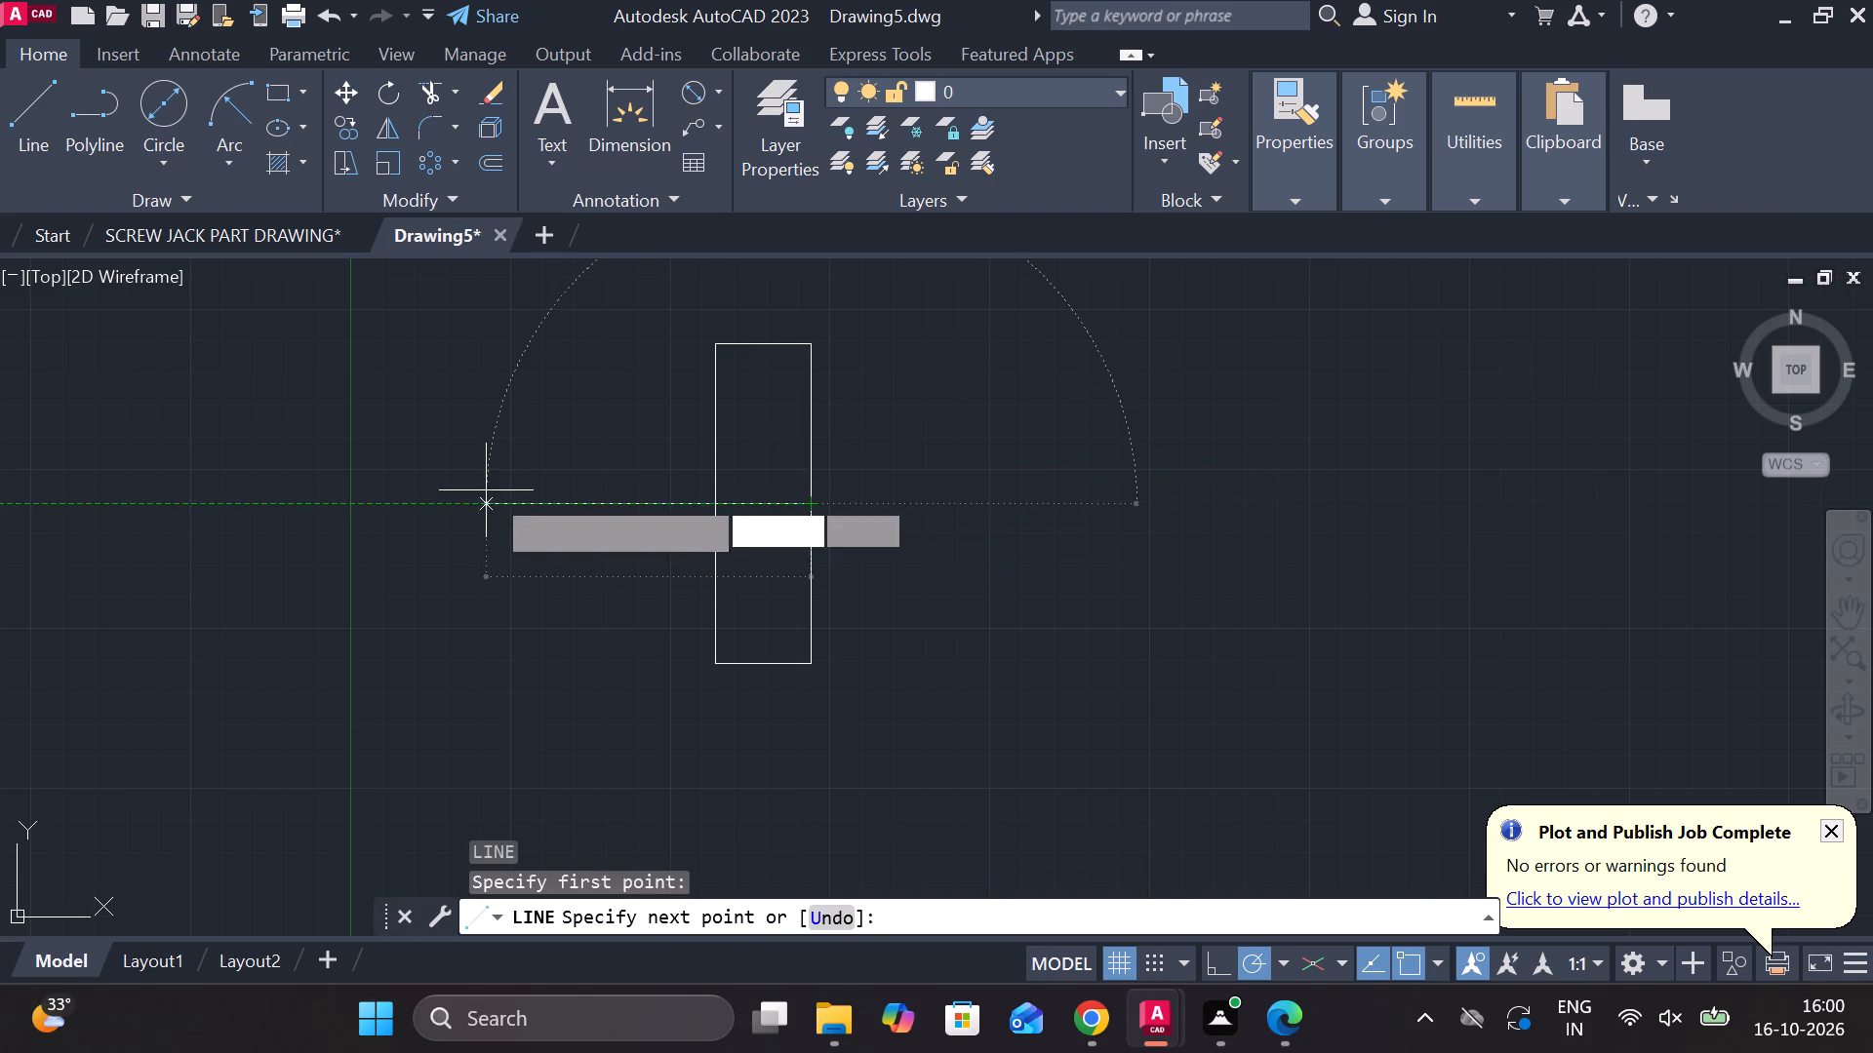
pyautogui.moveTo(511, 502); pyautogui.dragTo(857, 508, button='middle')
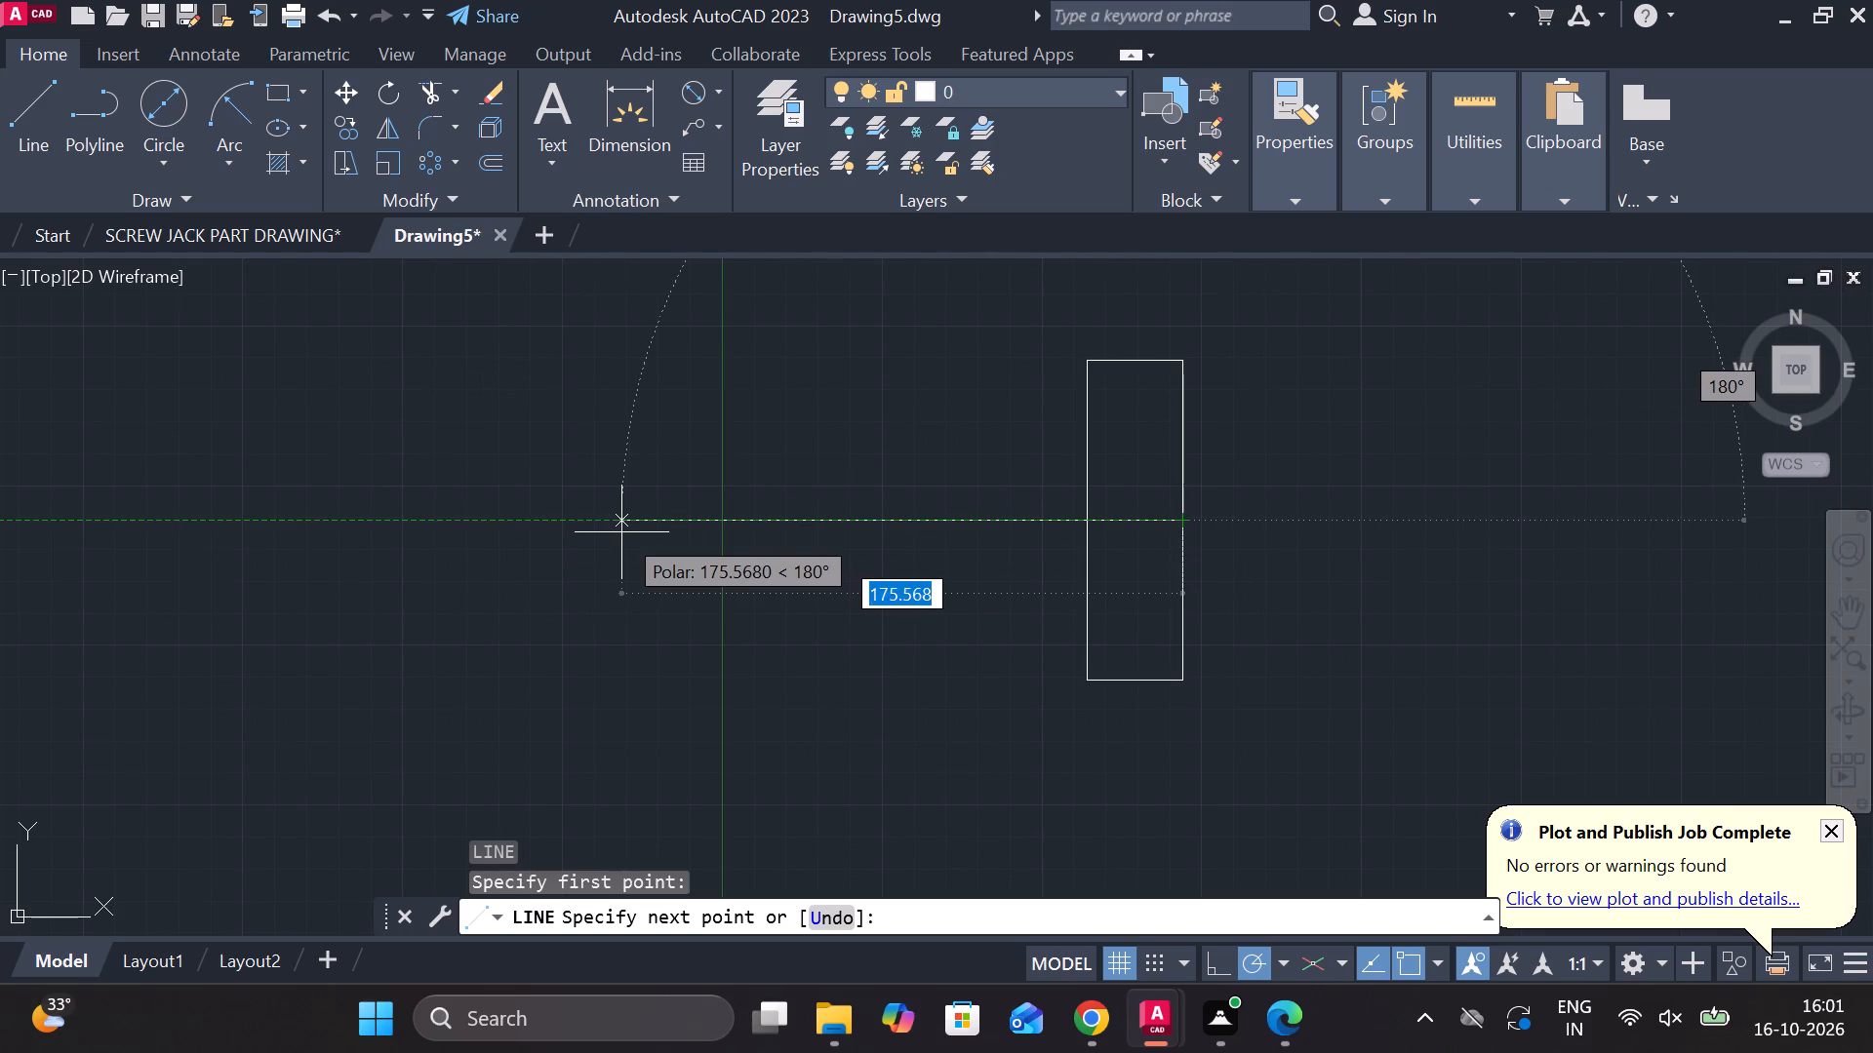
pyautogui.press('1')
pyautogui.write('40')
pyautogui.press('Return')
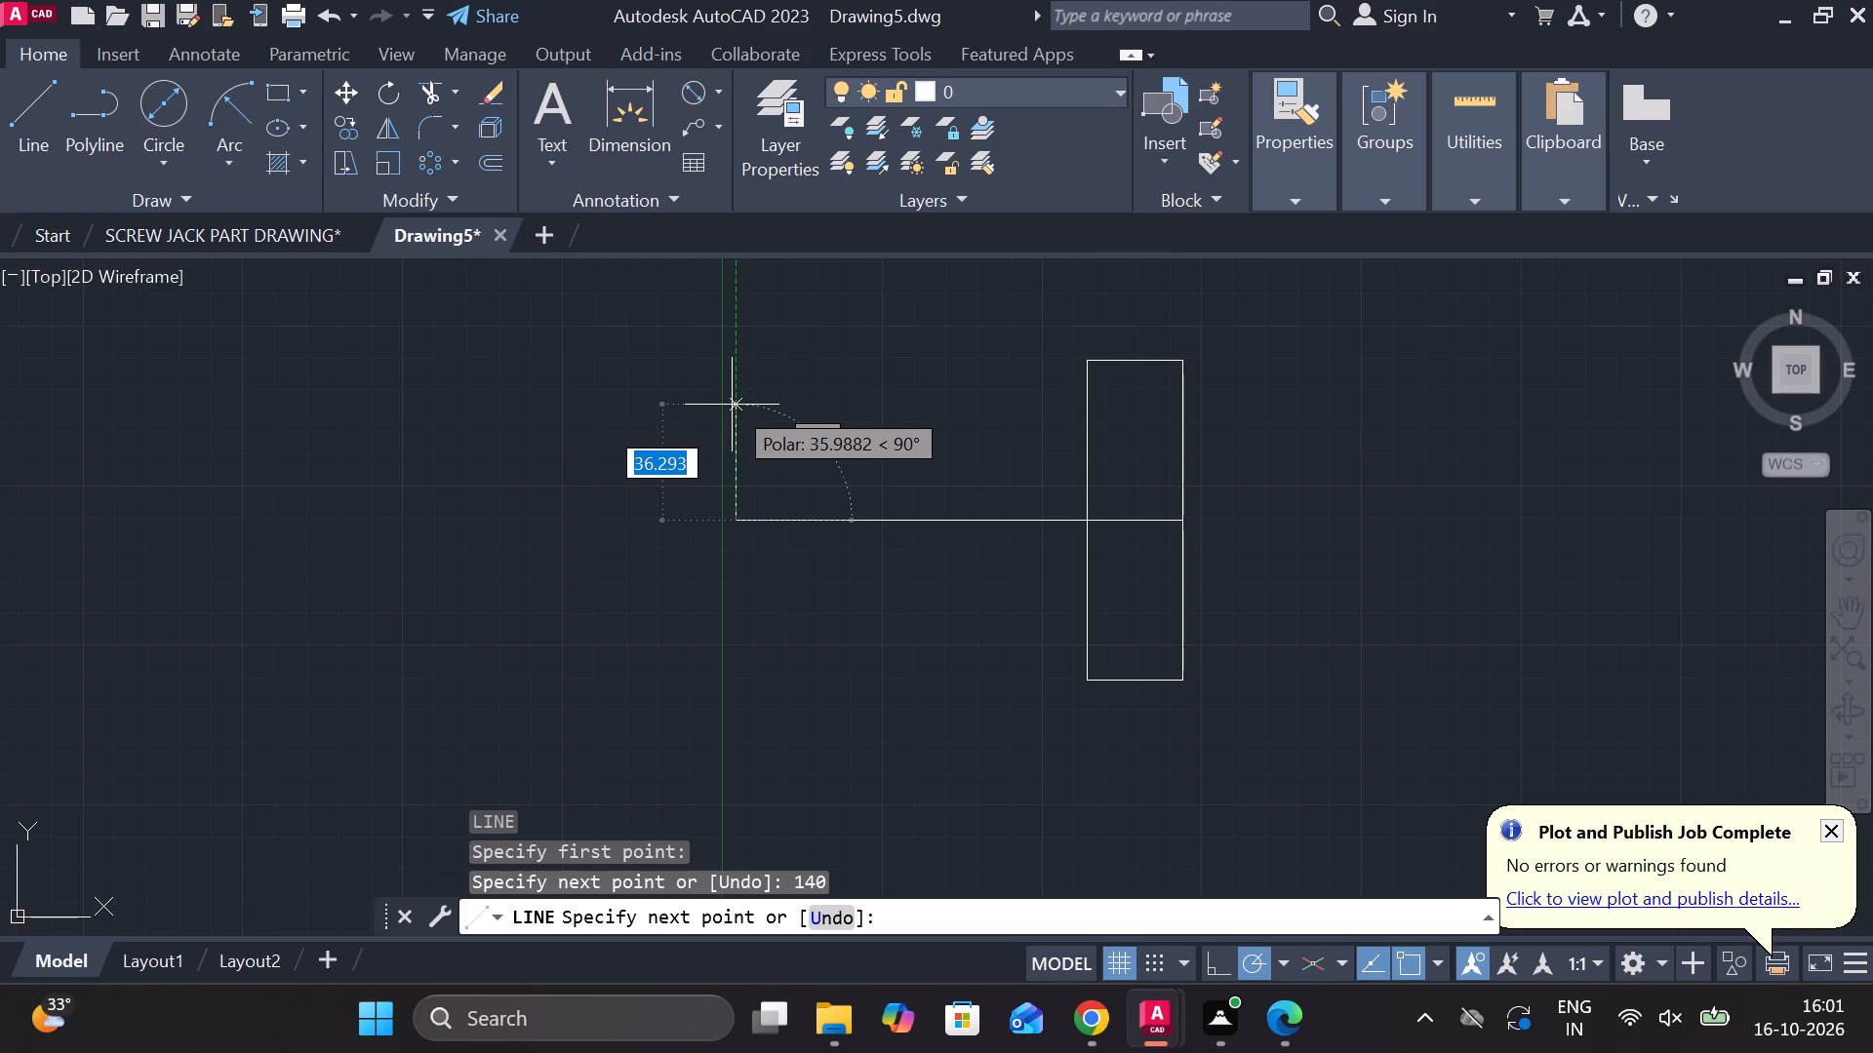
pyautogui.write('35')
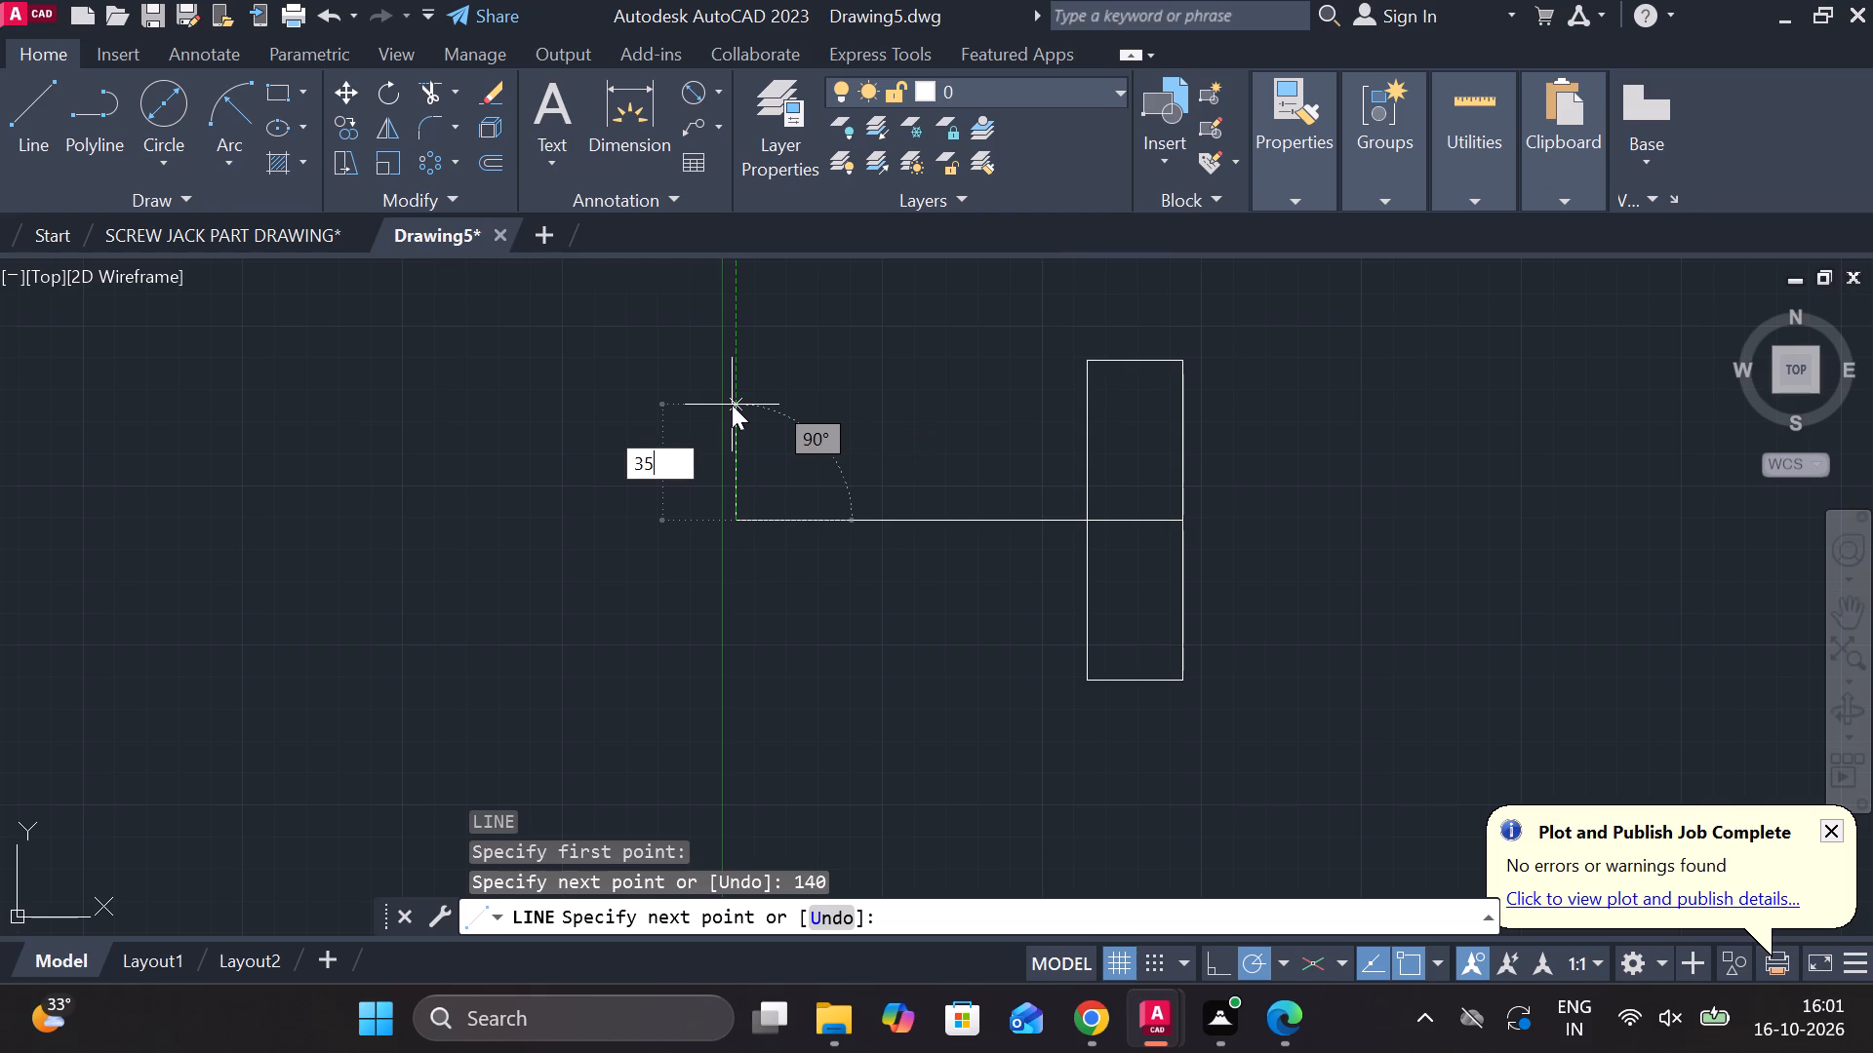
pyautogui.press('space')
pyautogui.press('Escape')
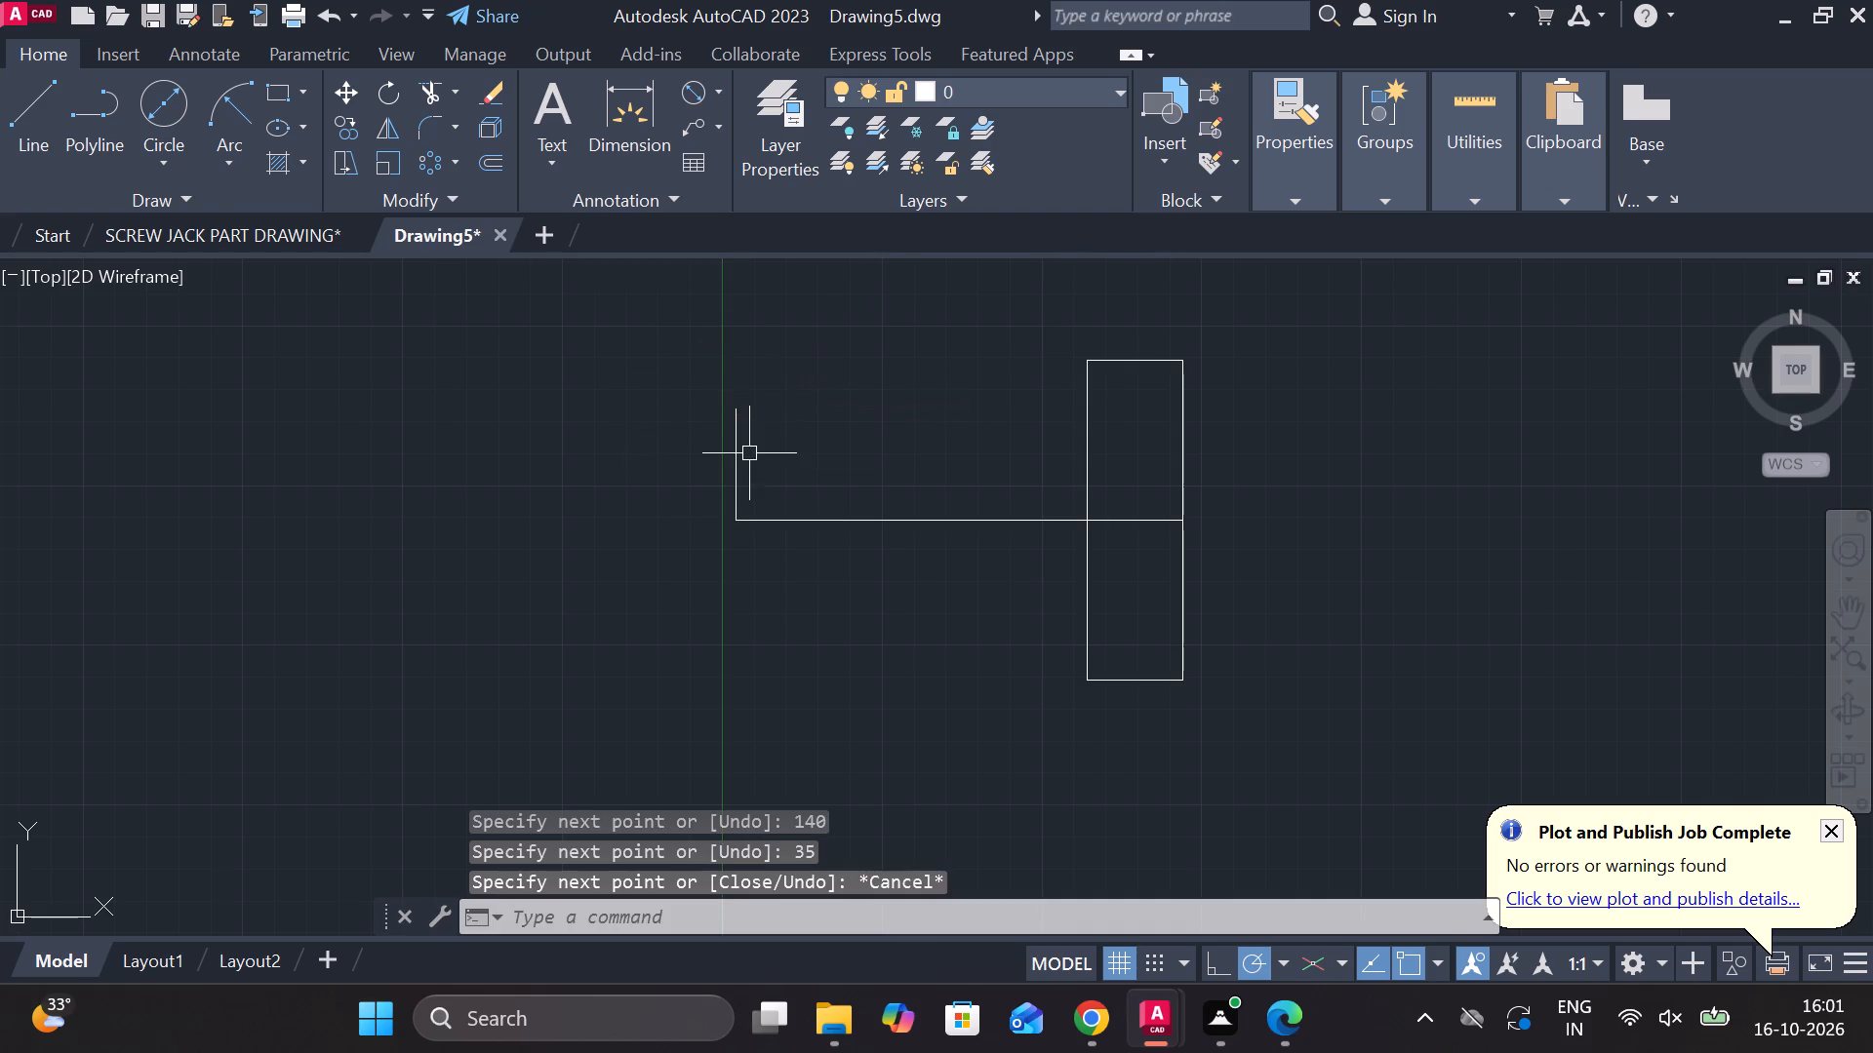
# Mirror the 35 long vertical line about the horizontal centre line, keeping the original.
pyautogui.click(736, 449)
pyautogui.write('MI')
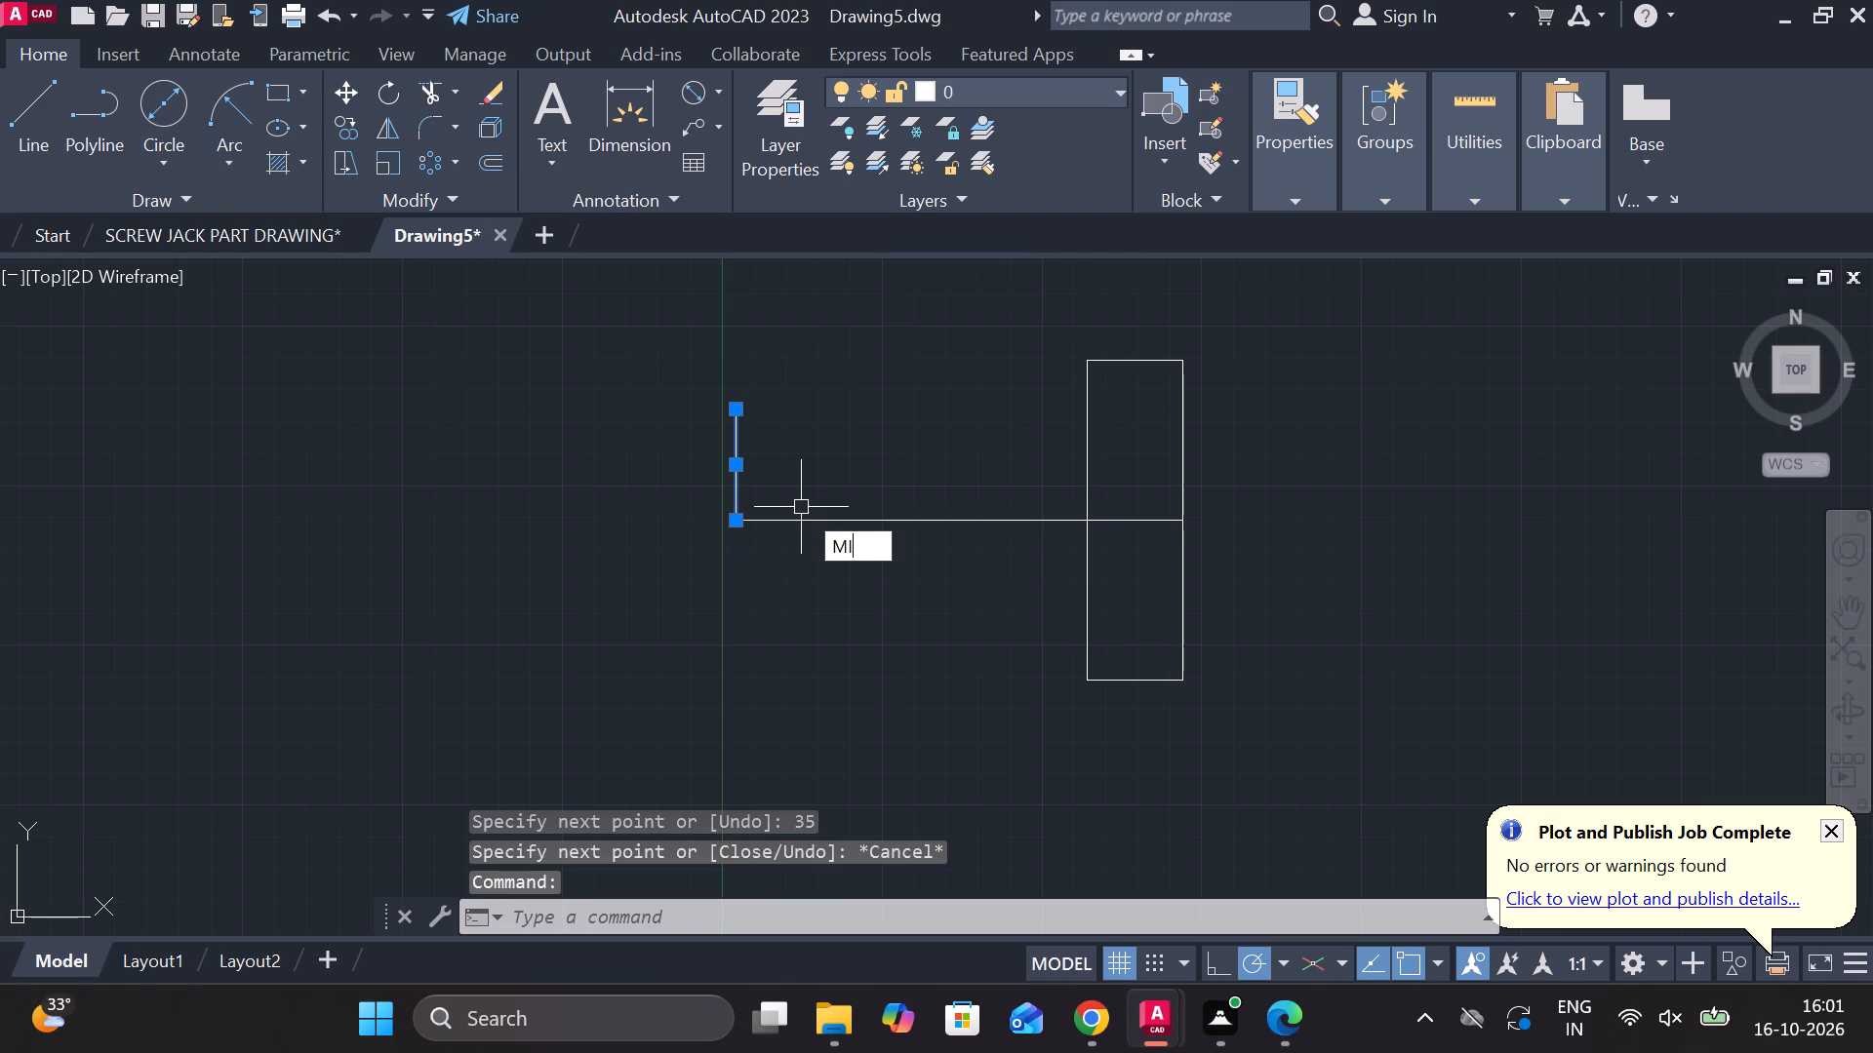
pyautogui.press('Return')
pyautogui.click(743, 520)
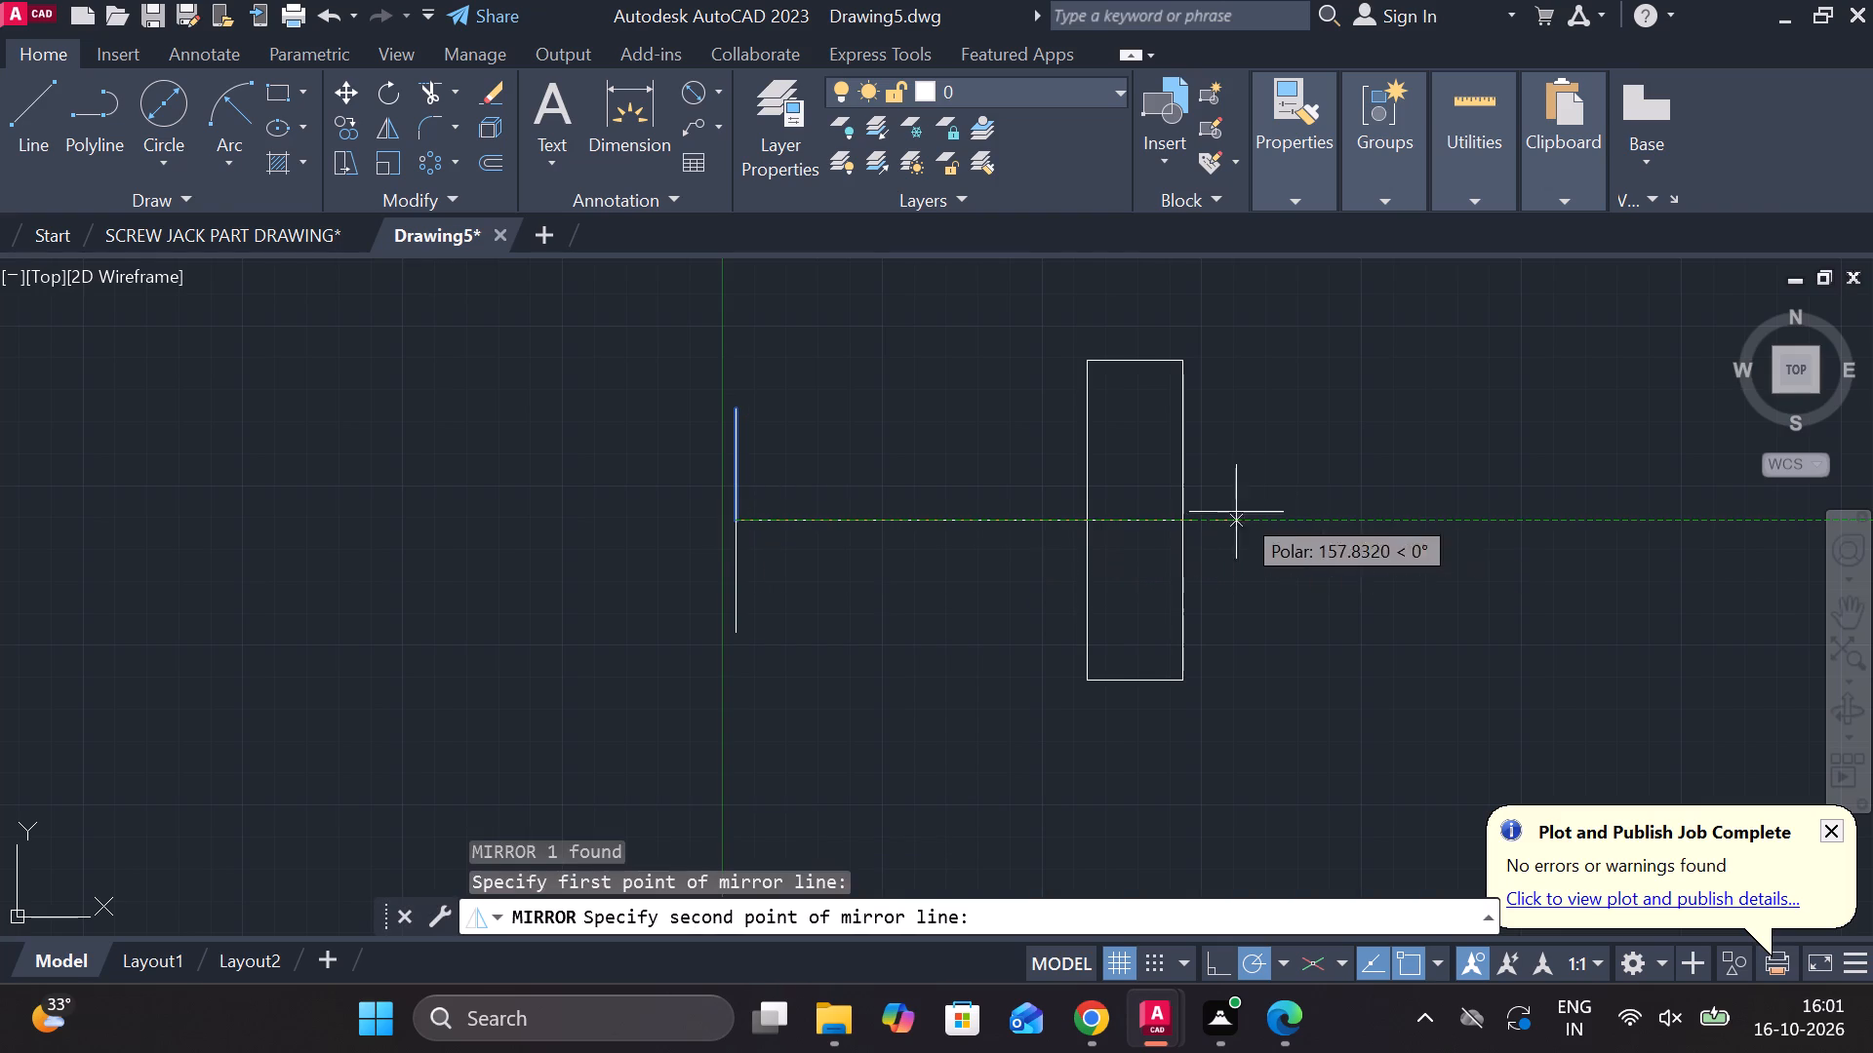
pyautogui.click(1184, 516)
pyautogui.moveTo(1231, 633); pyautogui.dragTo(1184, 516)
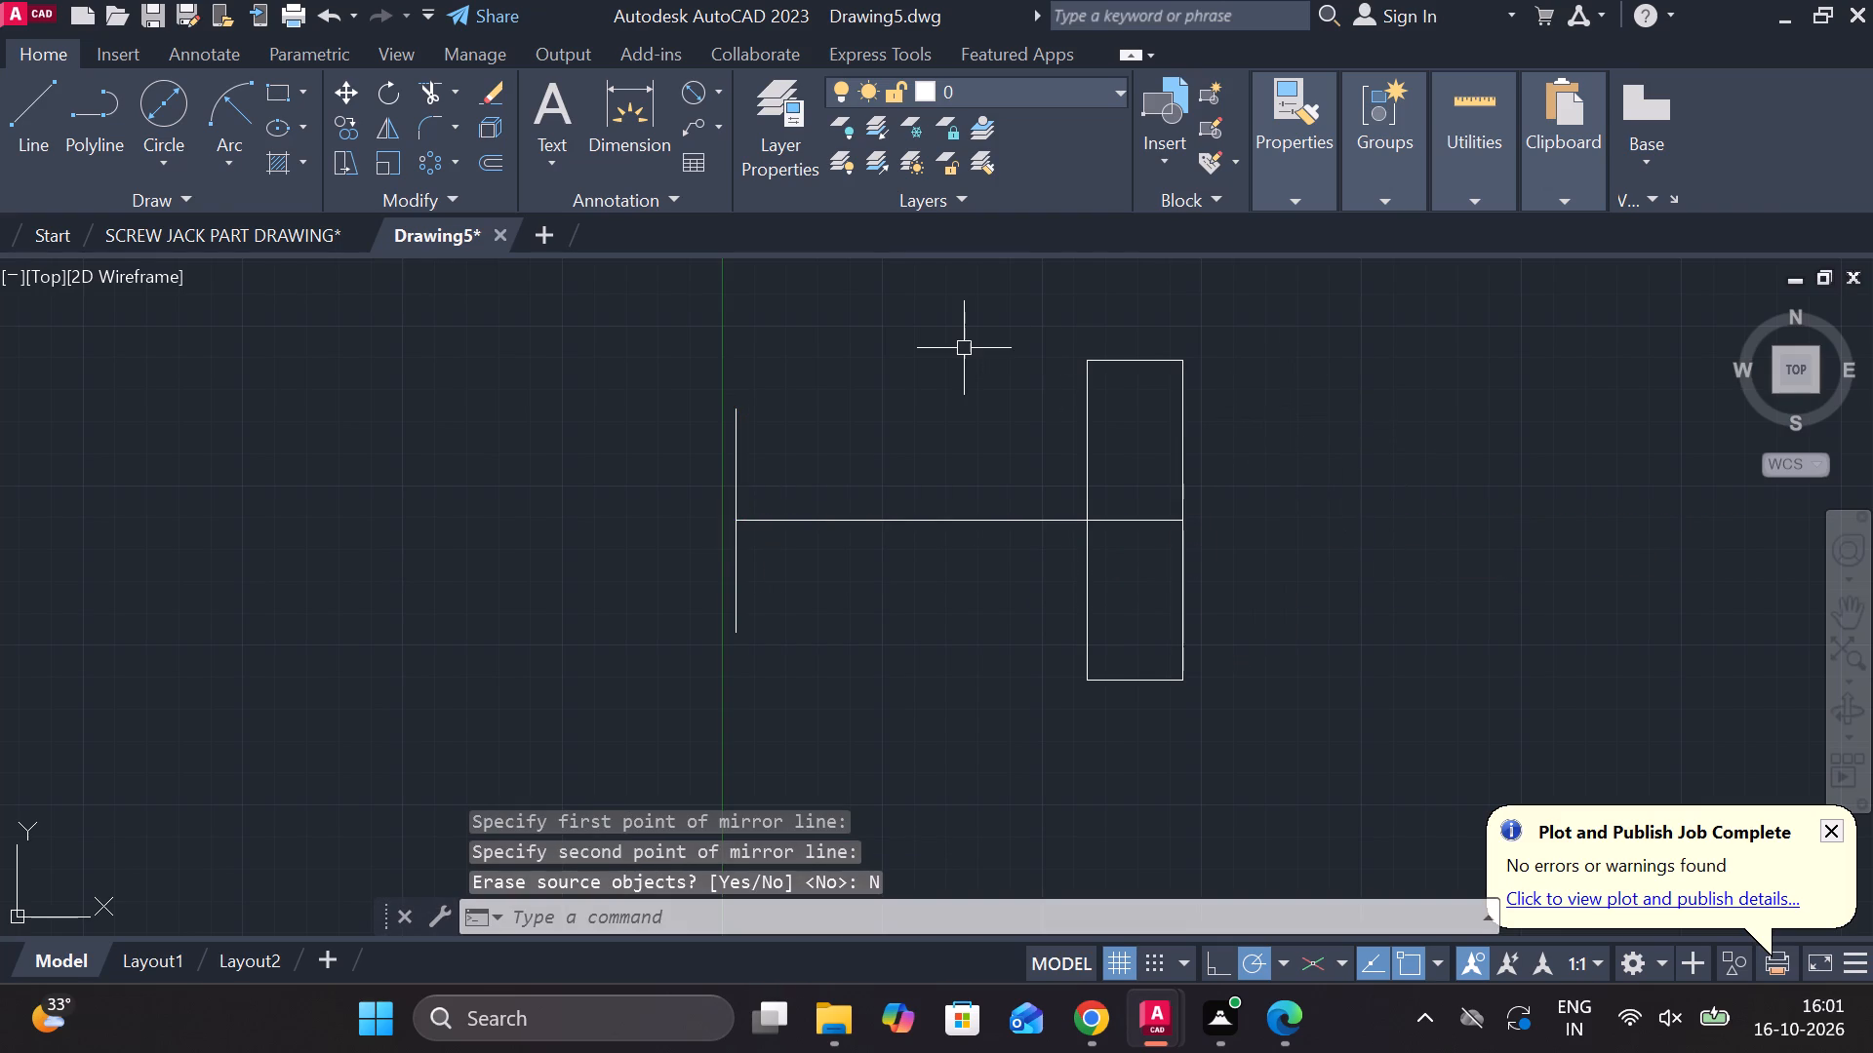
# Draw horizontal lines rightward from the upper and lower ends of the left vertical edge, each crossing the rectangle's left side.
pyautogui.press('l')
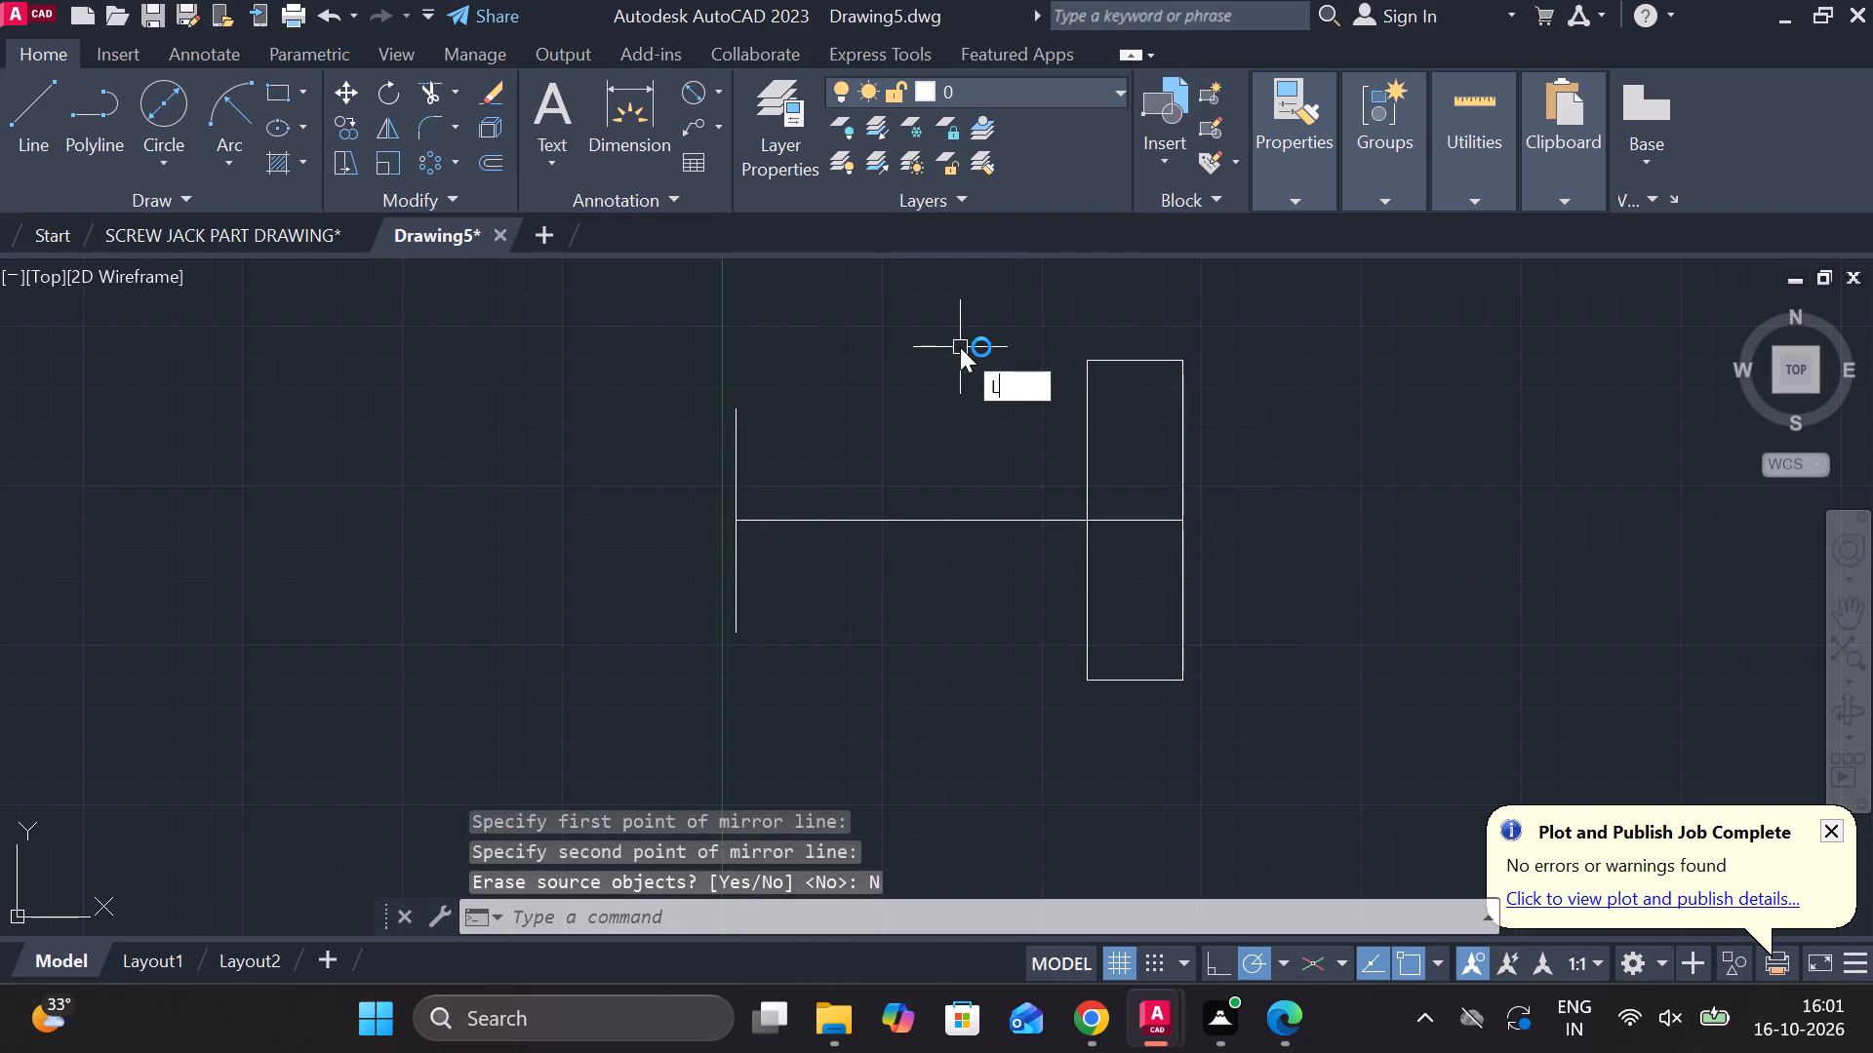
pyautogui.press('Return')
pyautogui.click(724, 411)
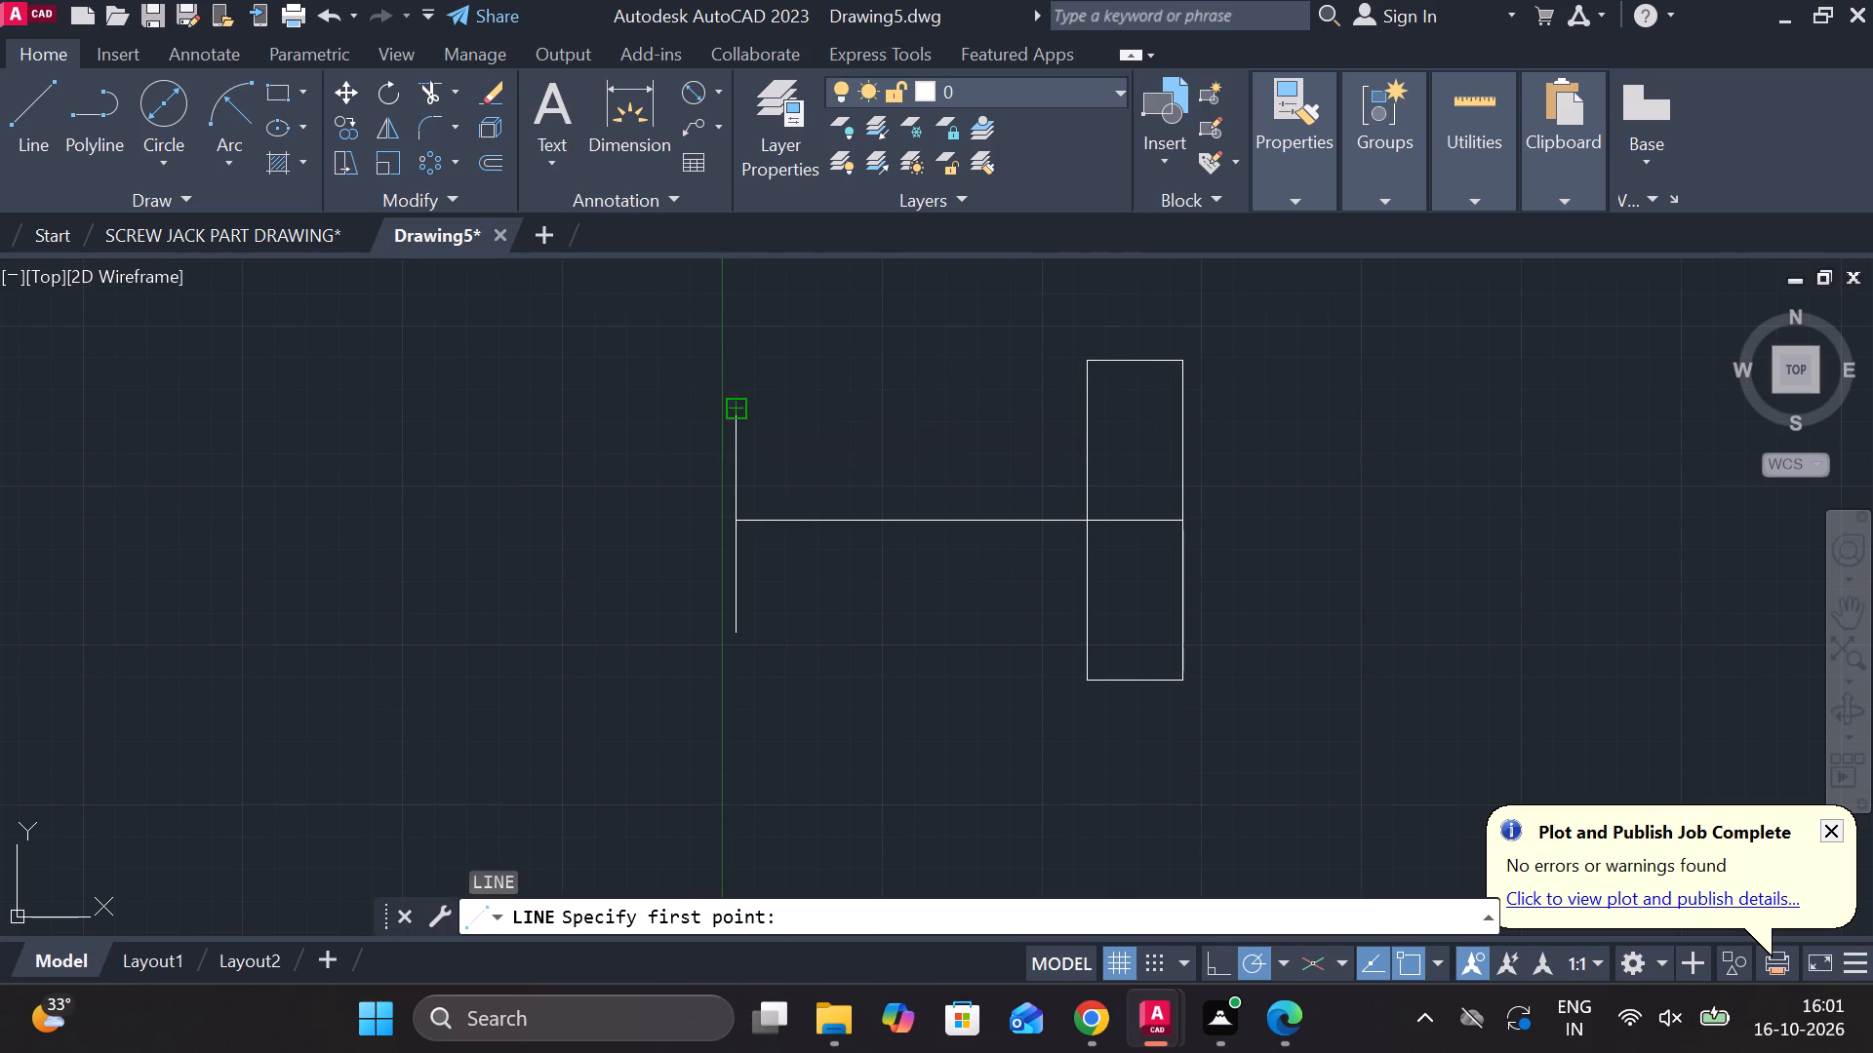
pyautogui.scroll(1, 1016, 395)
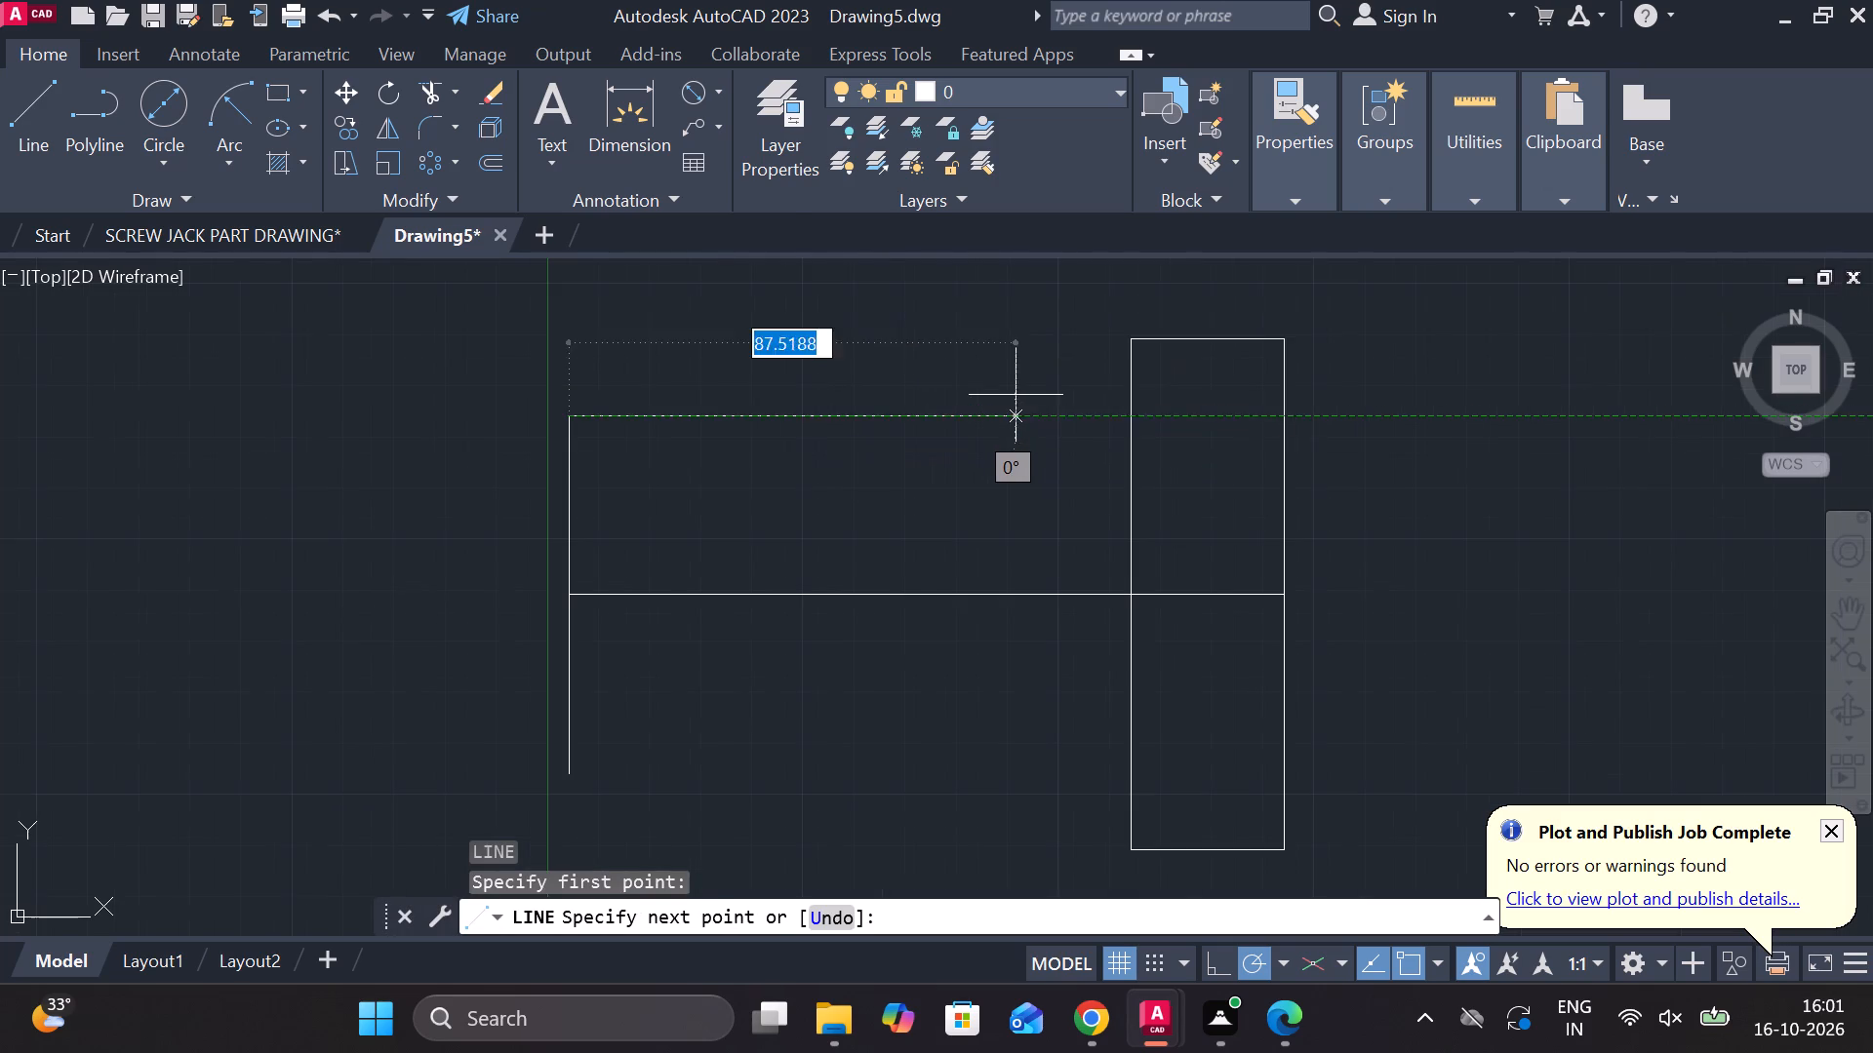
pyautogui.doubleClick(1159, 402)
pyautogui.press('Escape')
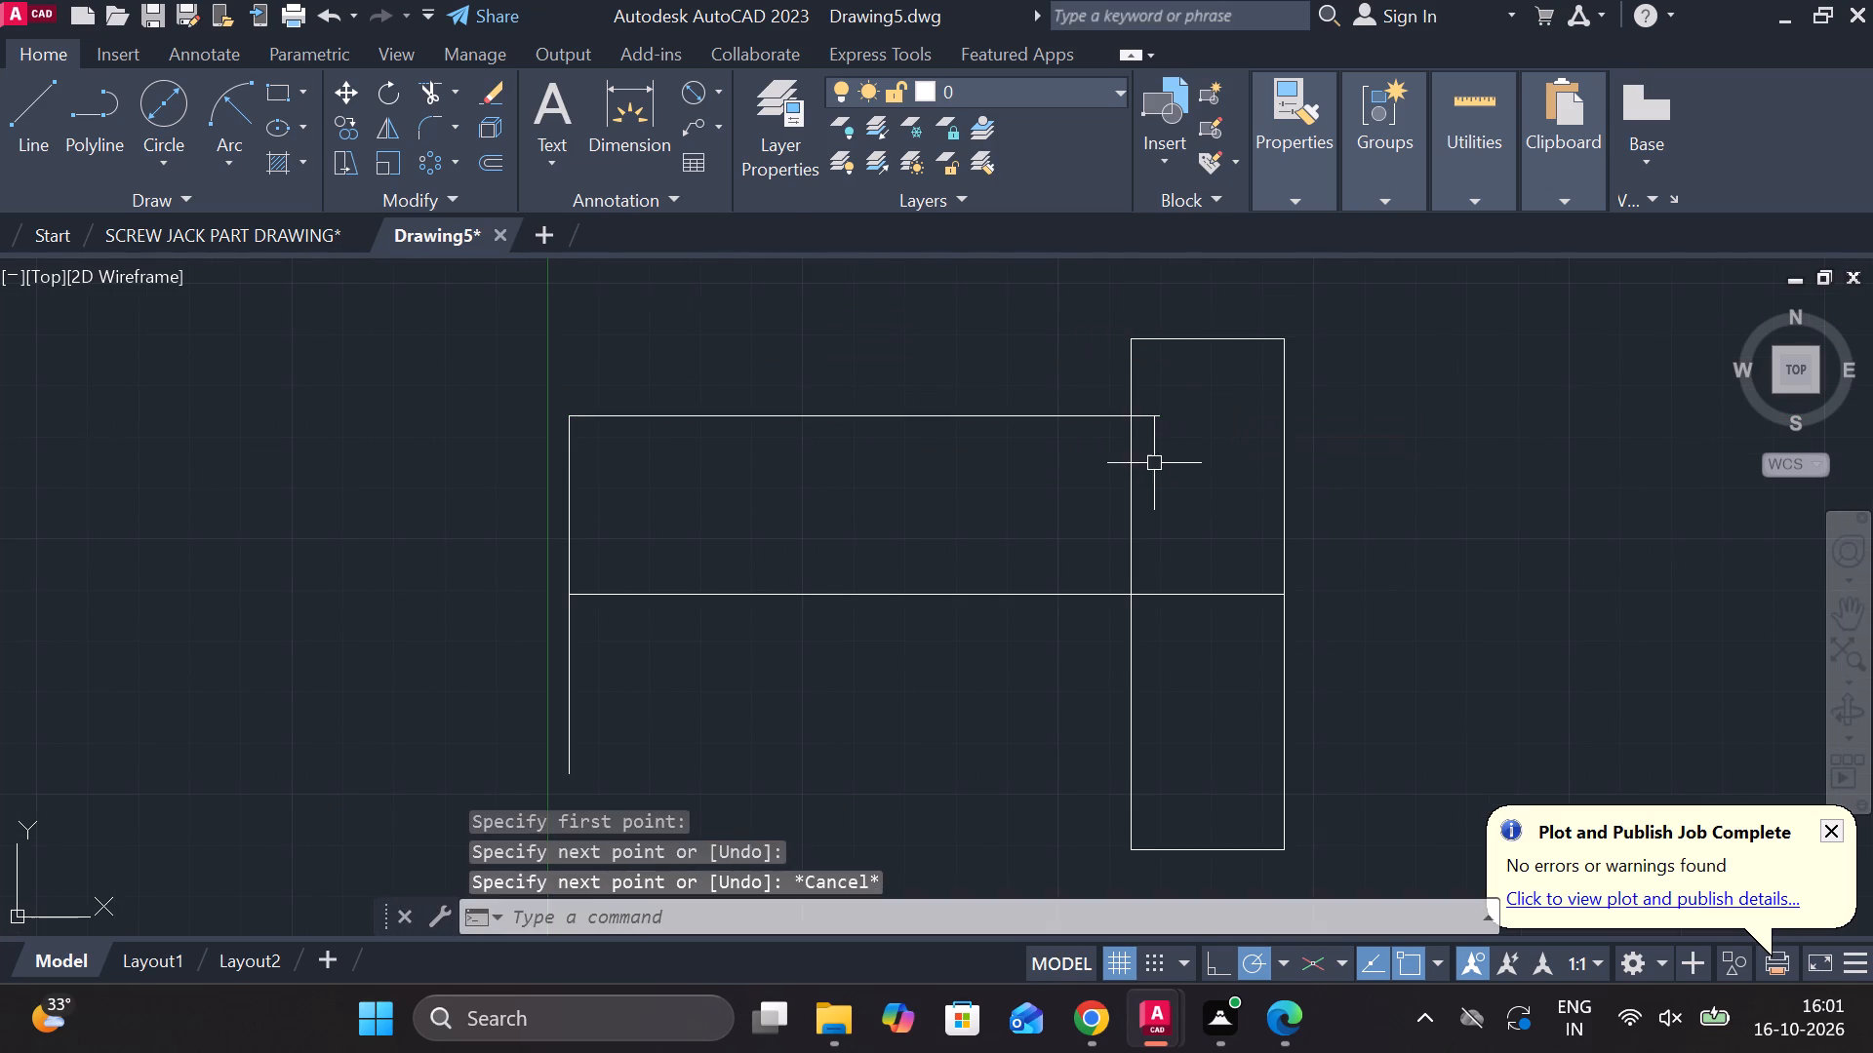
pyautogui.press('space')
pyautogui.click(563, 775)
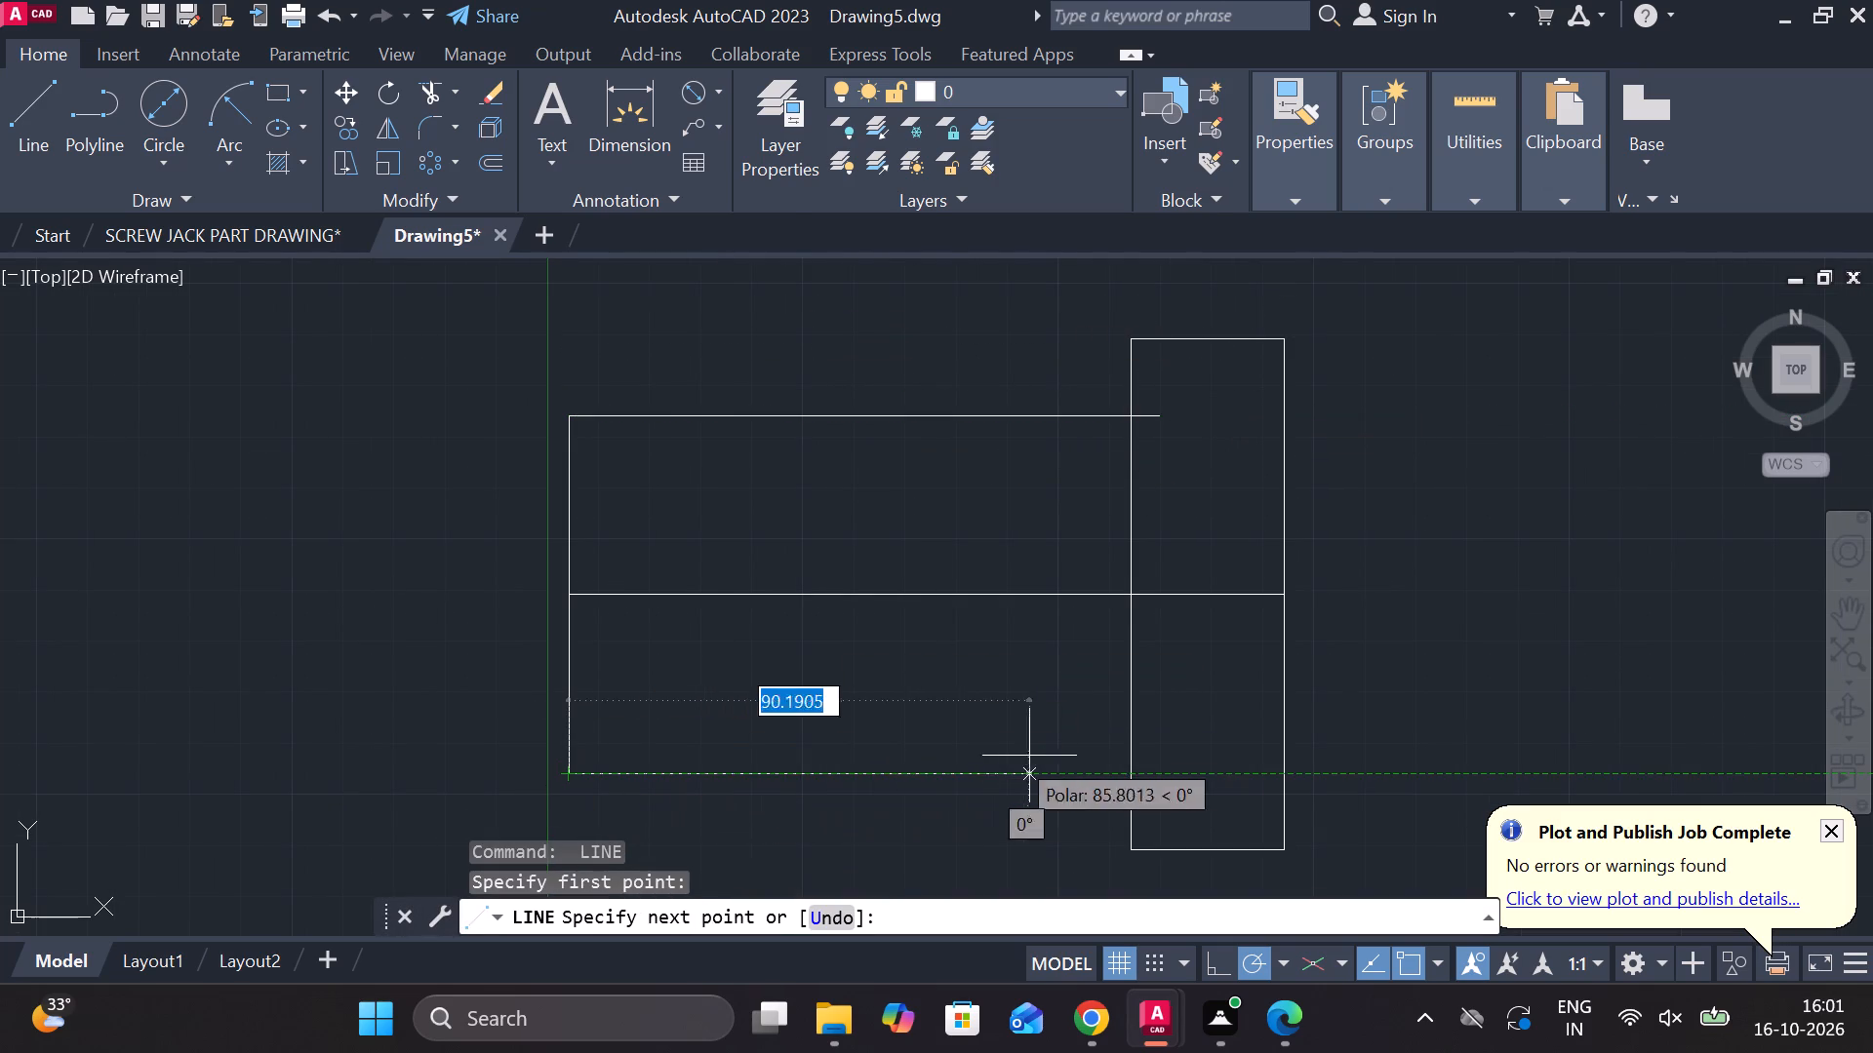
pyautogui.click(1202, 756)
pyautogui.press('Escape')
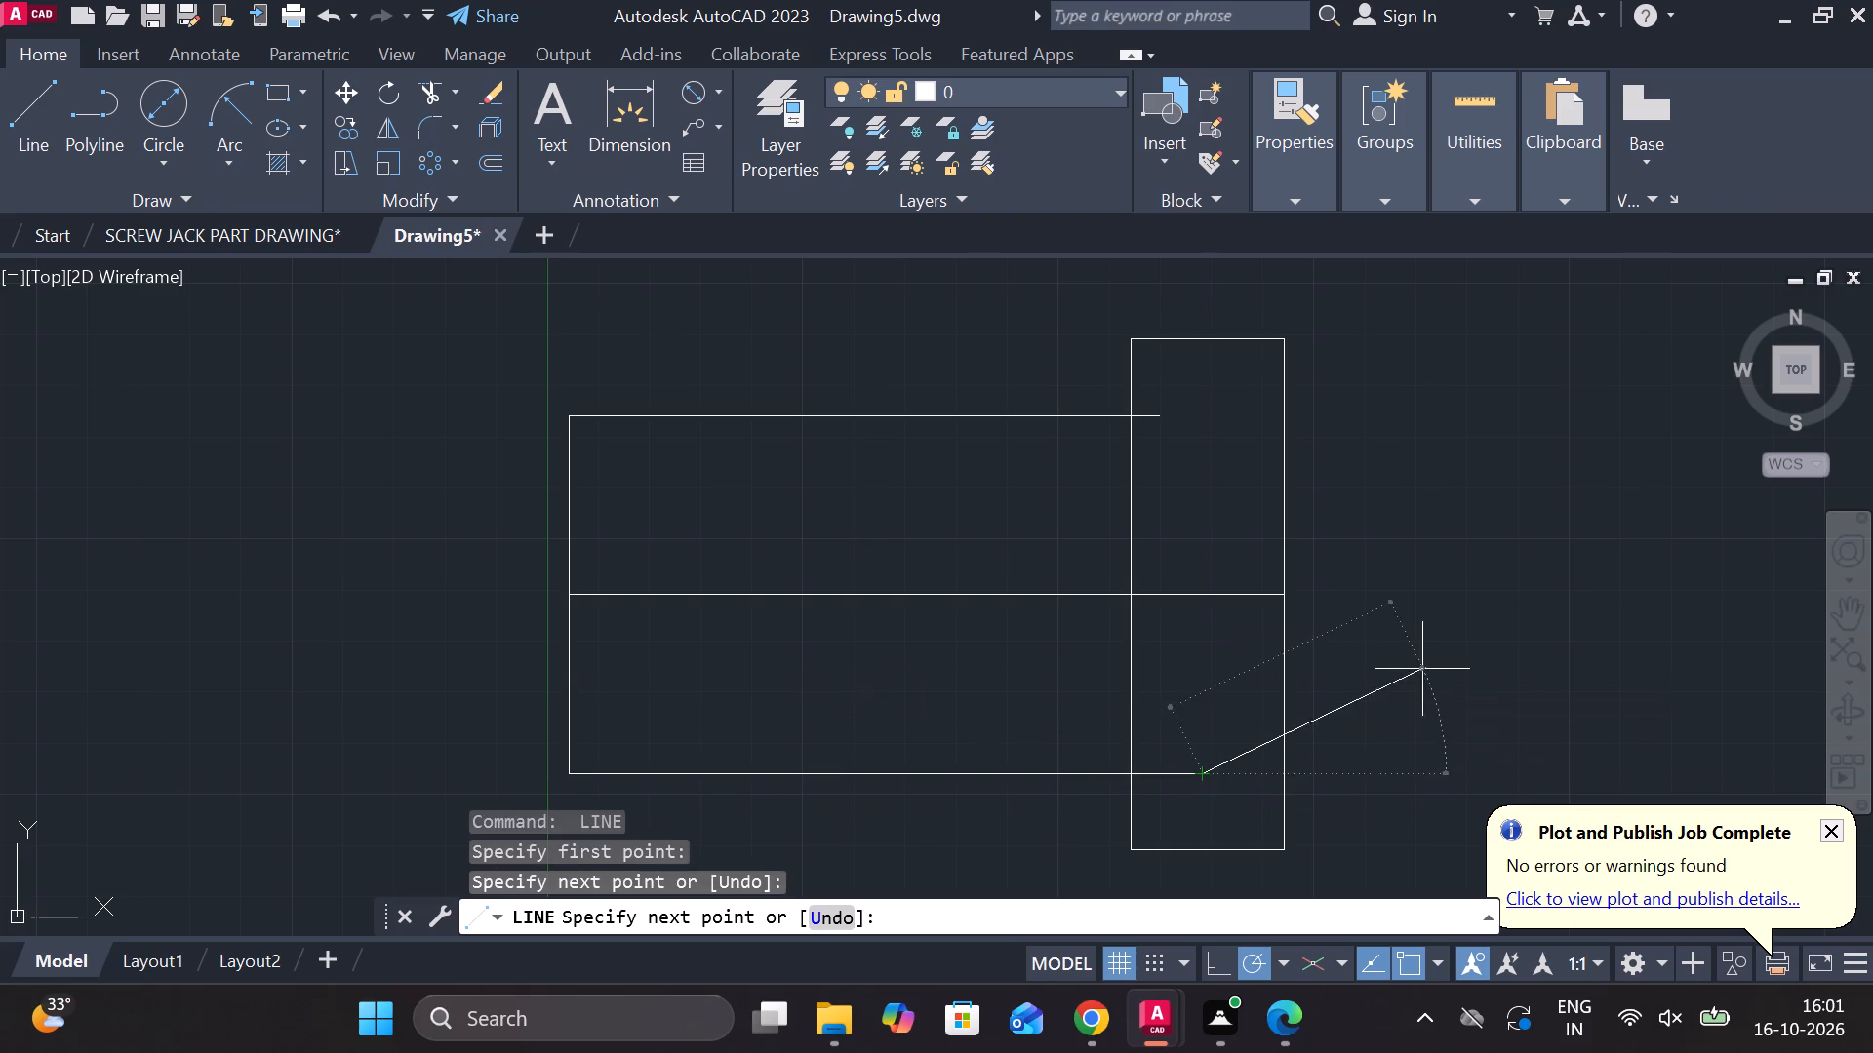
# Trim the ends of both horizontal outline lines that overhang inside the rectangle.
pyautogui.write('TR')
pyautogui.press('space')
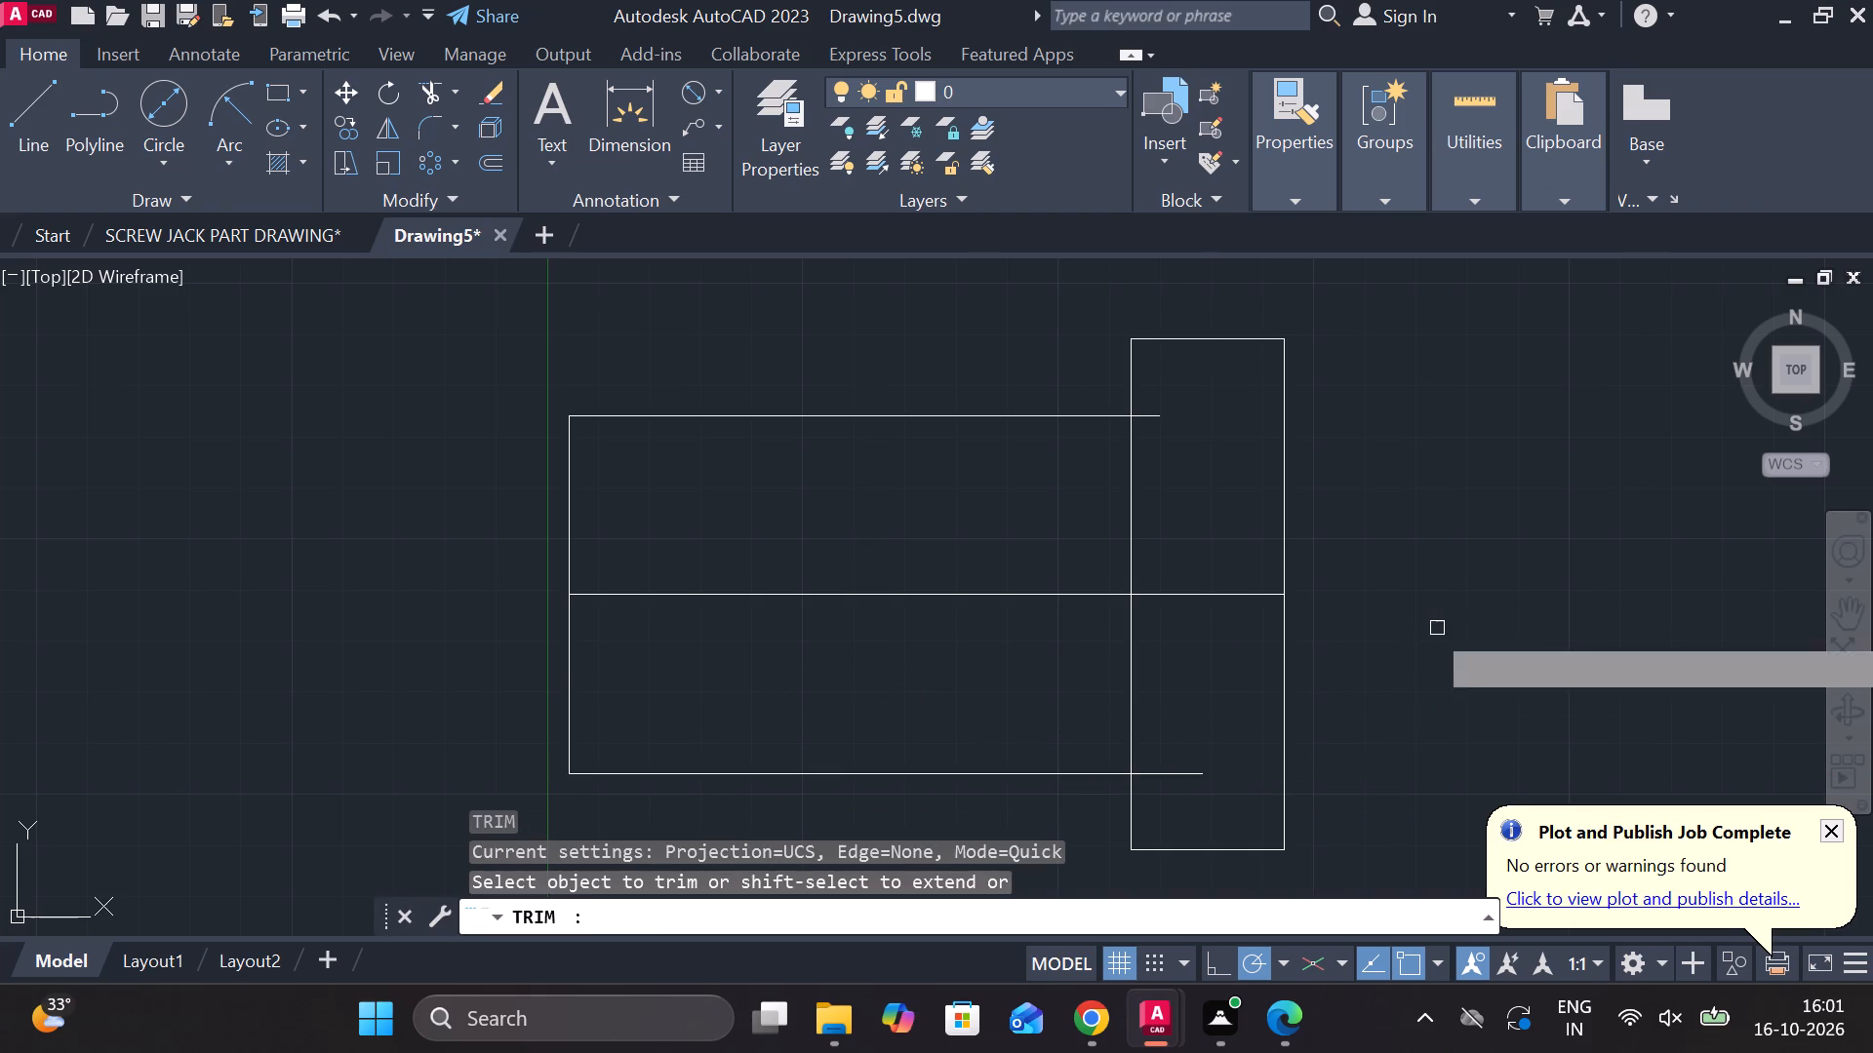
pyautogui.click(1165, 776)
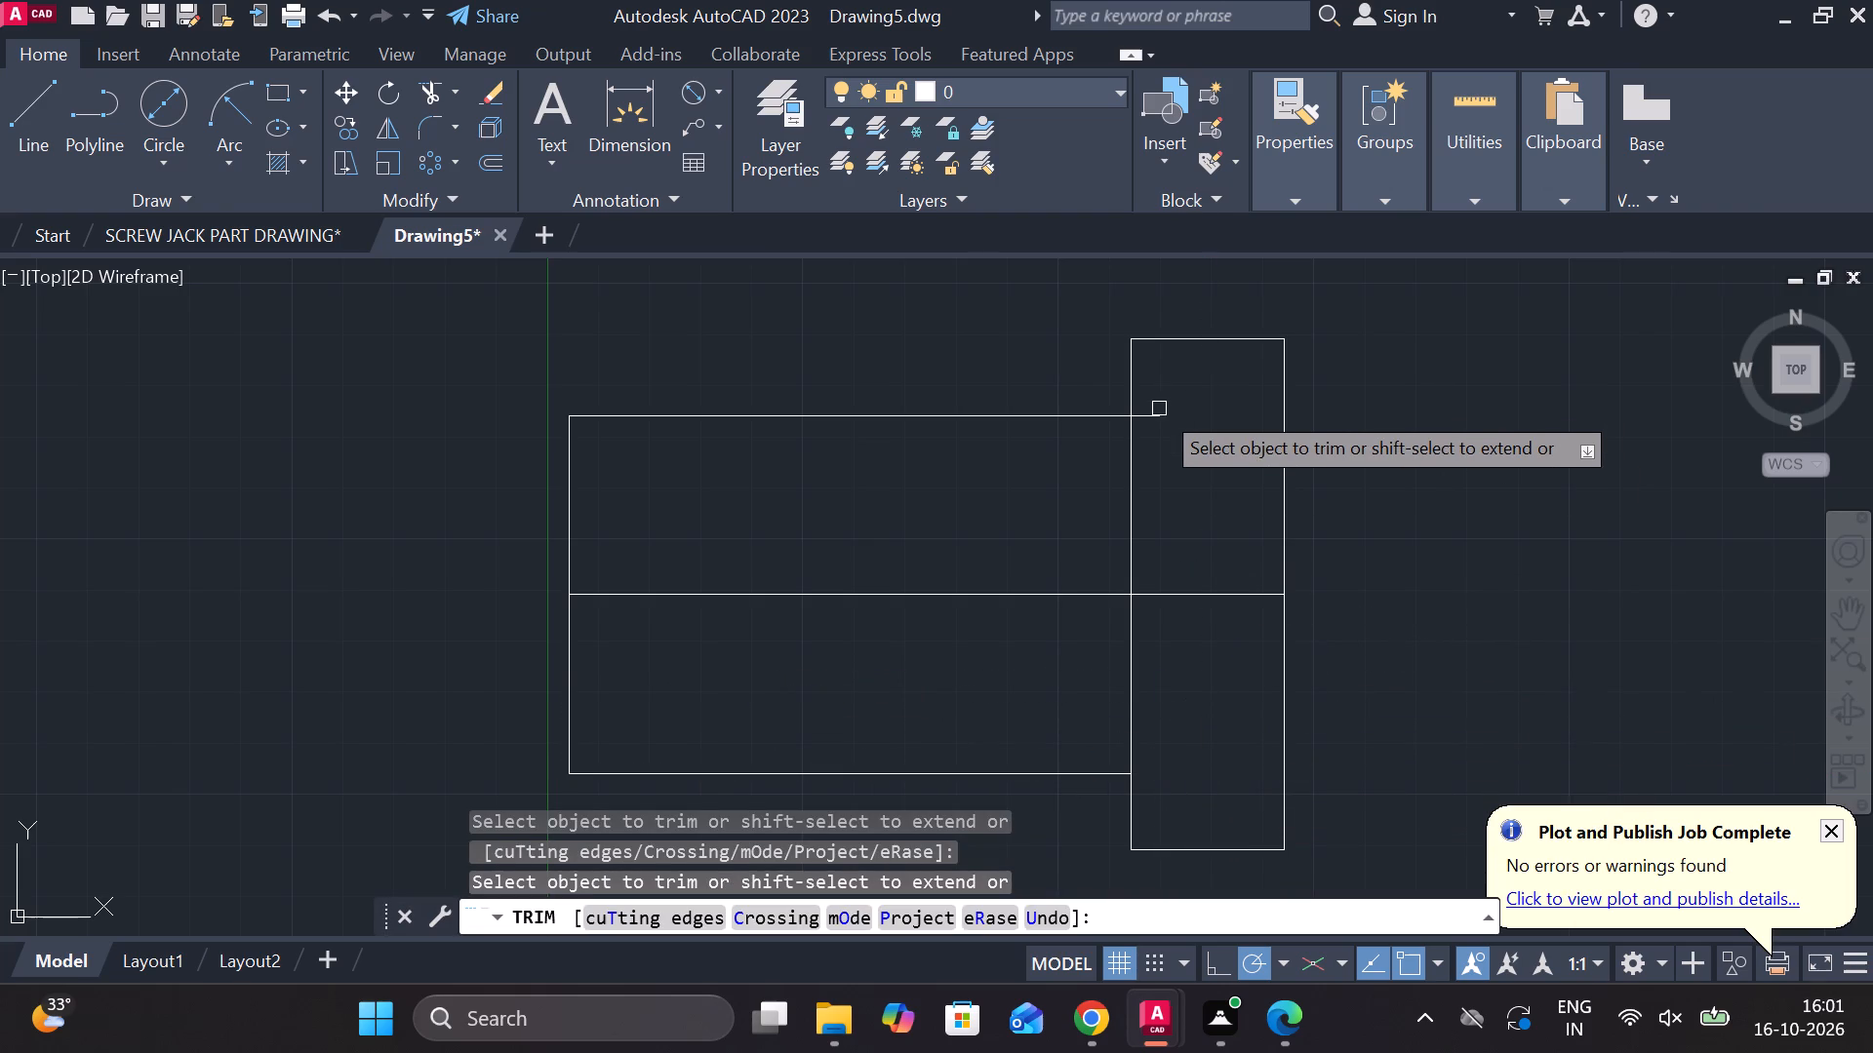
pyautogui.click(1157, 413)
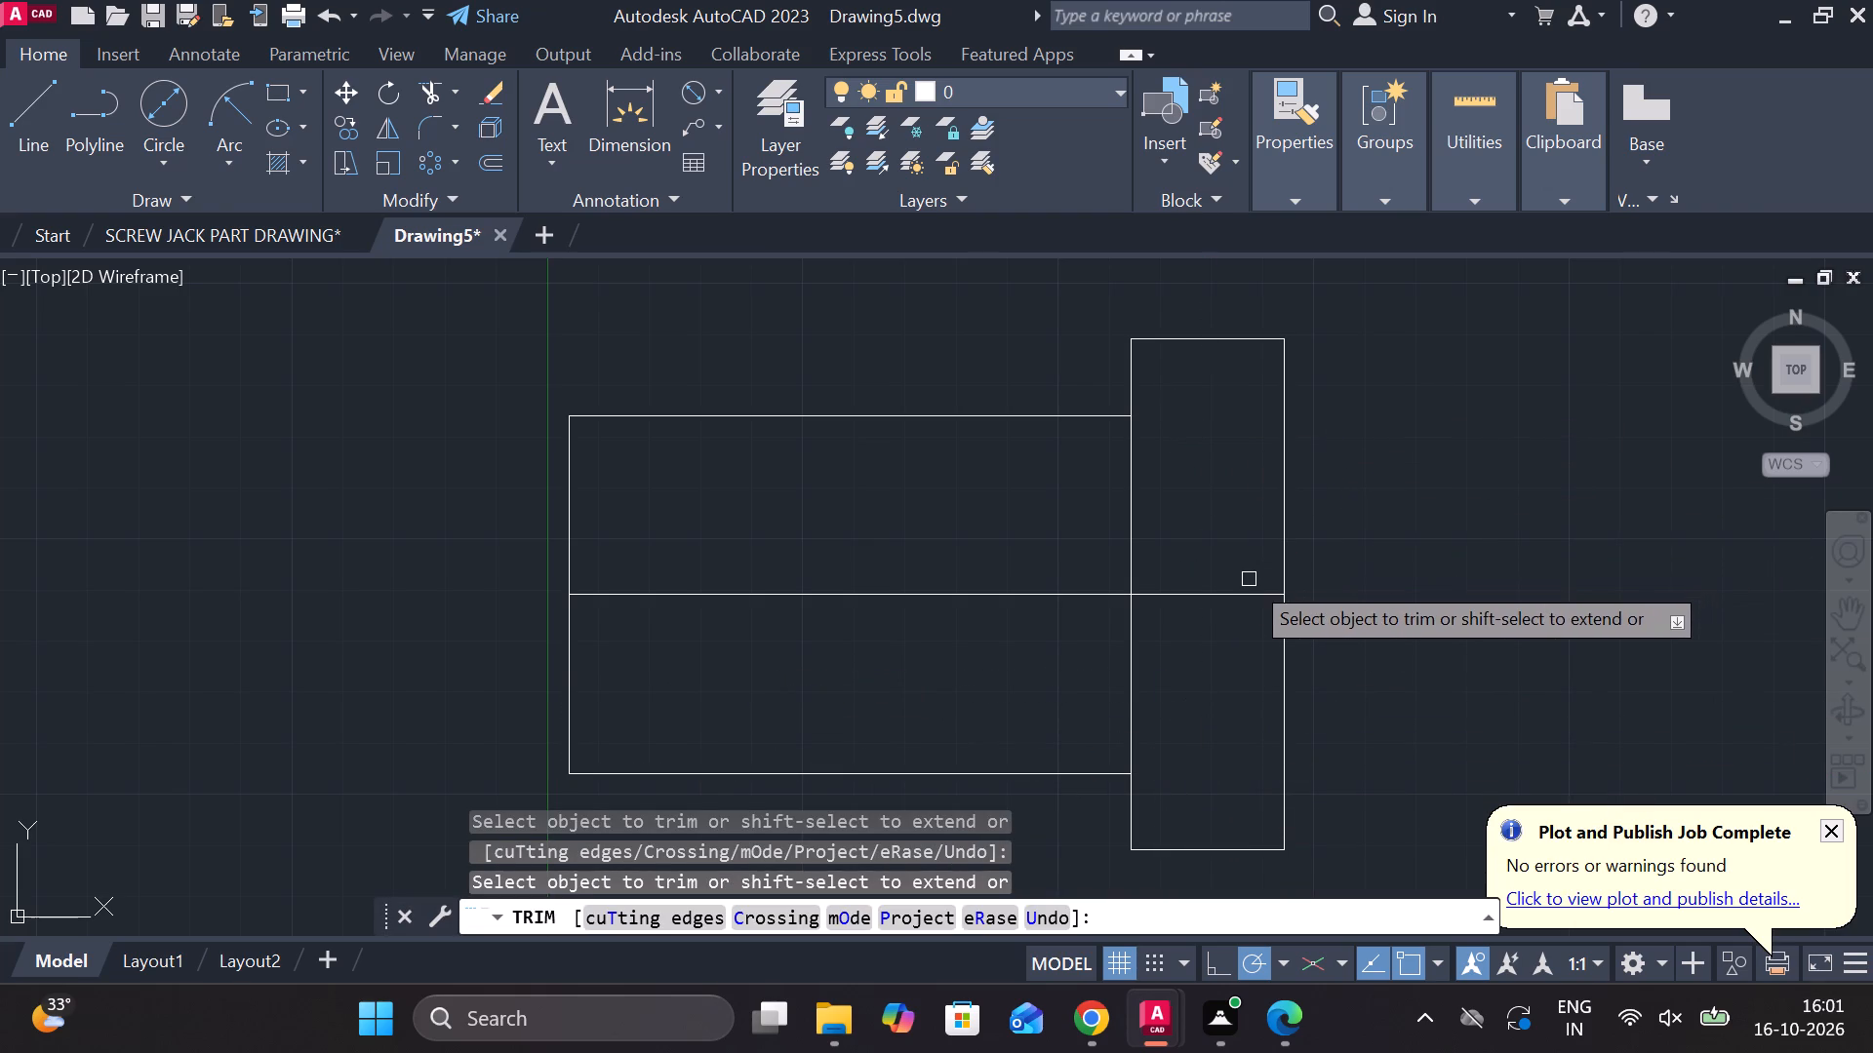
pyautogui.moveTo(1168, 532); pyautogui.dragTo(1141, 485, button='middle')
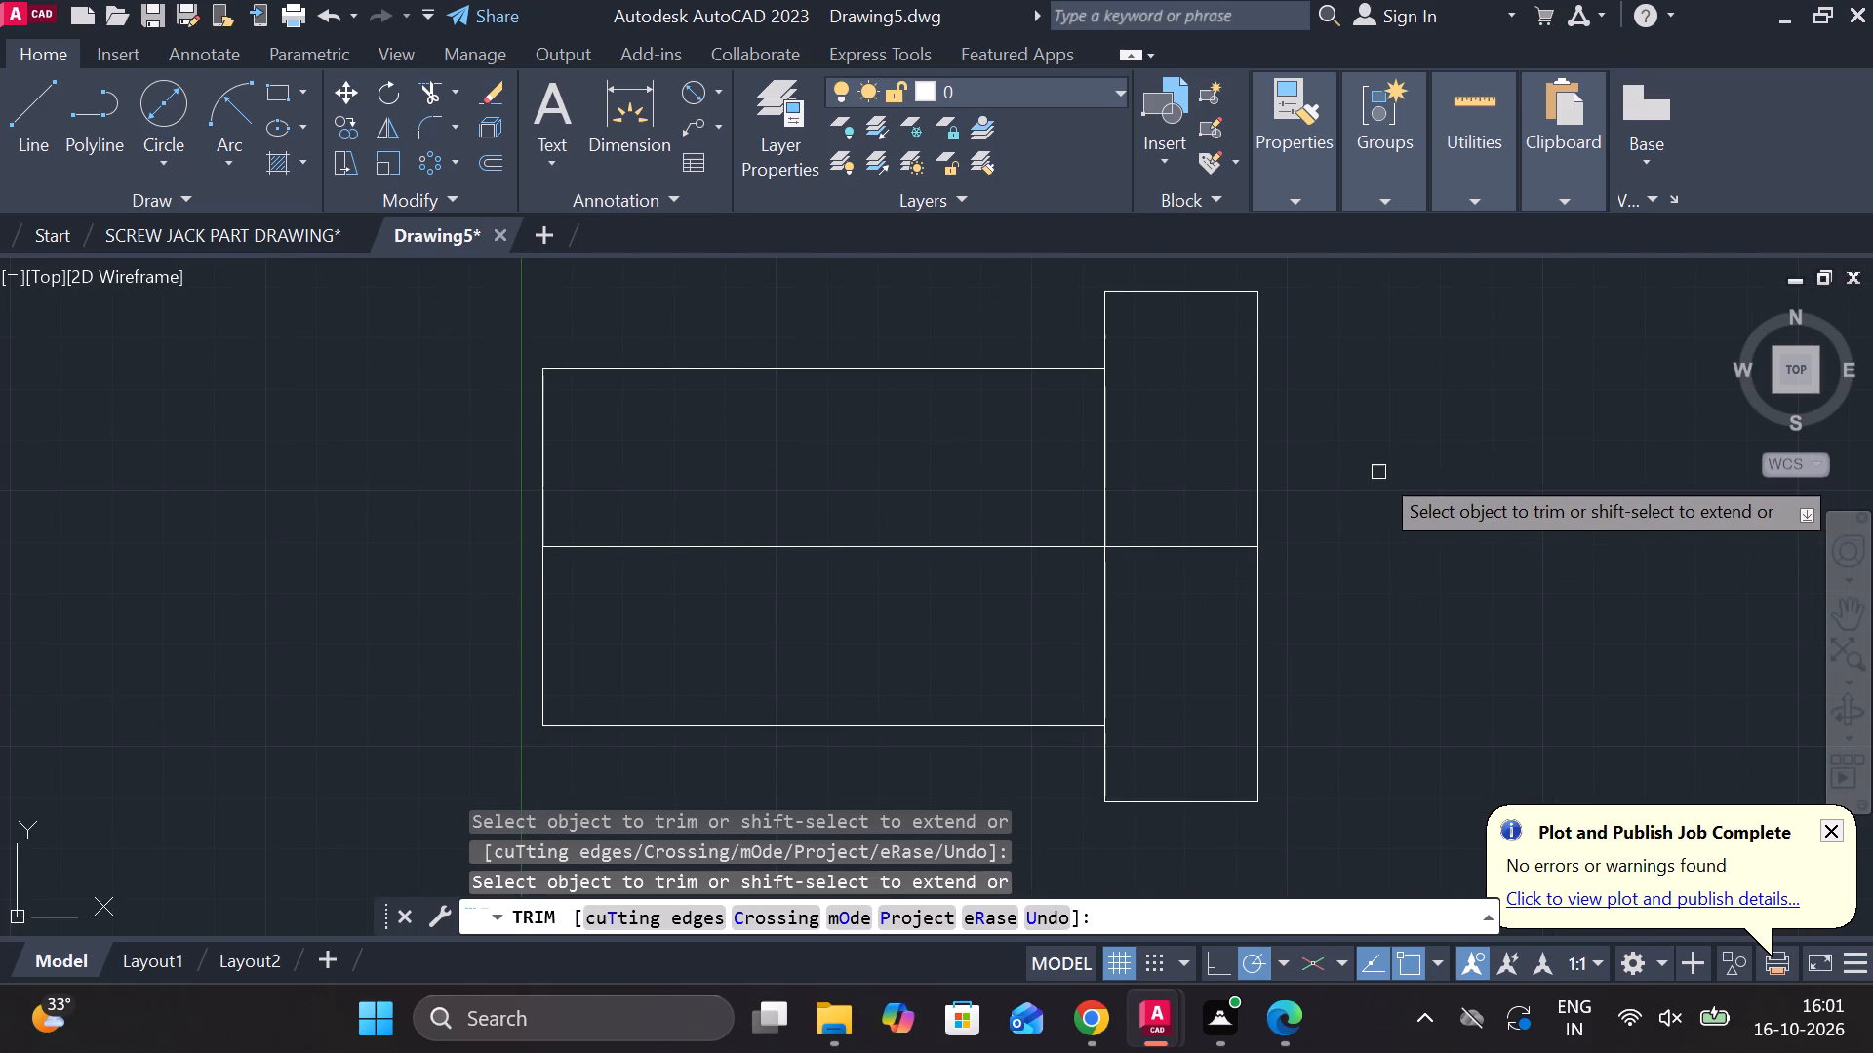
pyautogui.press('Escape')
# Join the two collinear vertical lines forming the body's left edge into a single line.
pyautogui.click(551, 478)
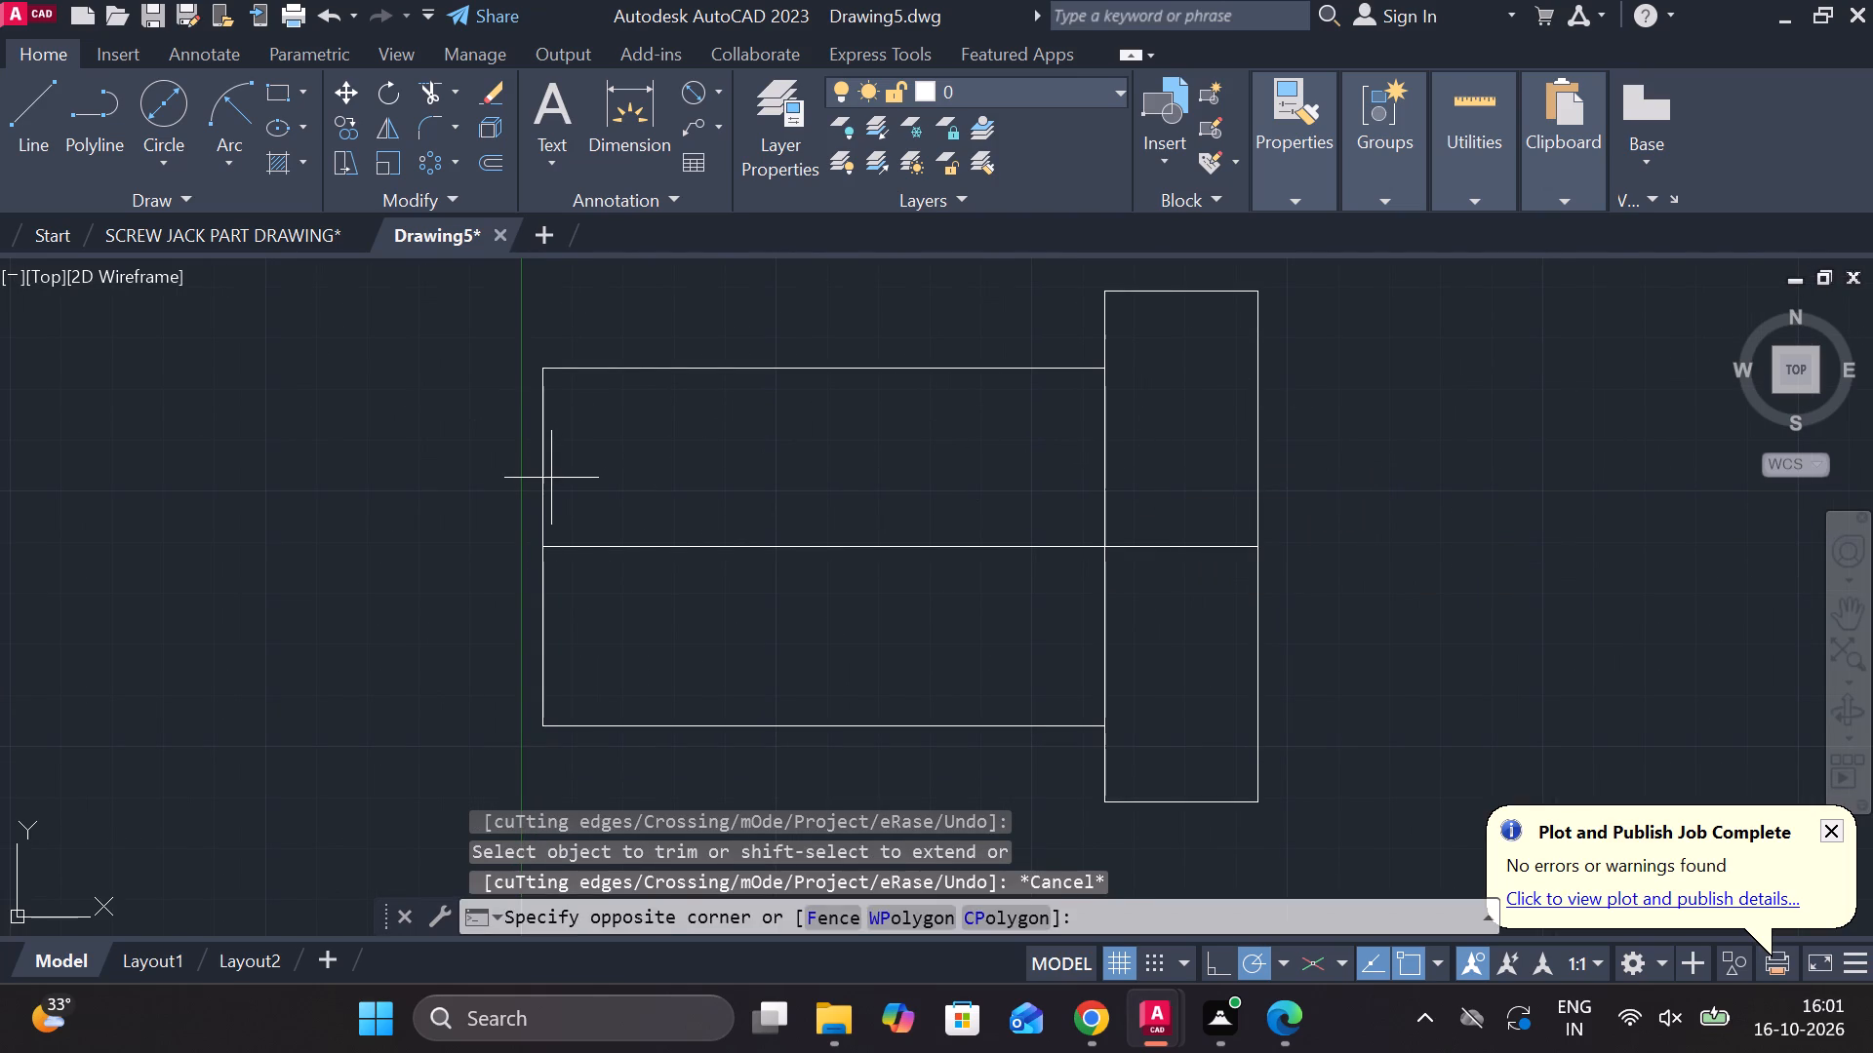
pyautogui.click(562, 480)
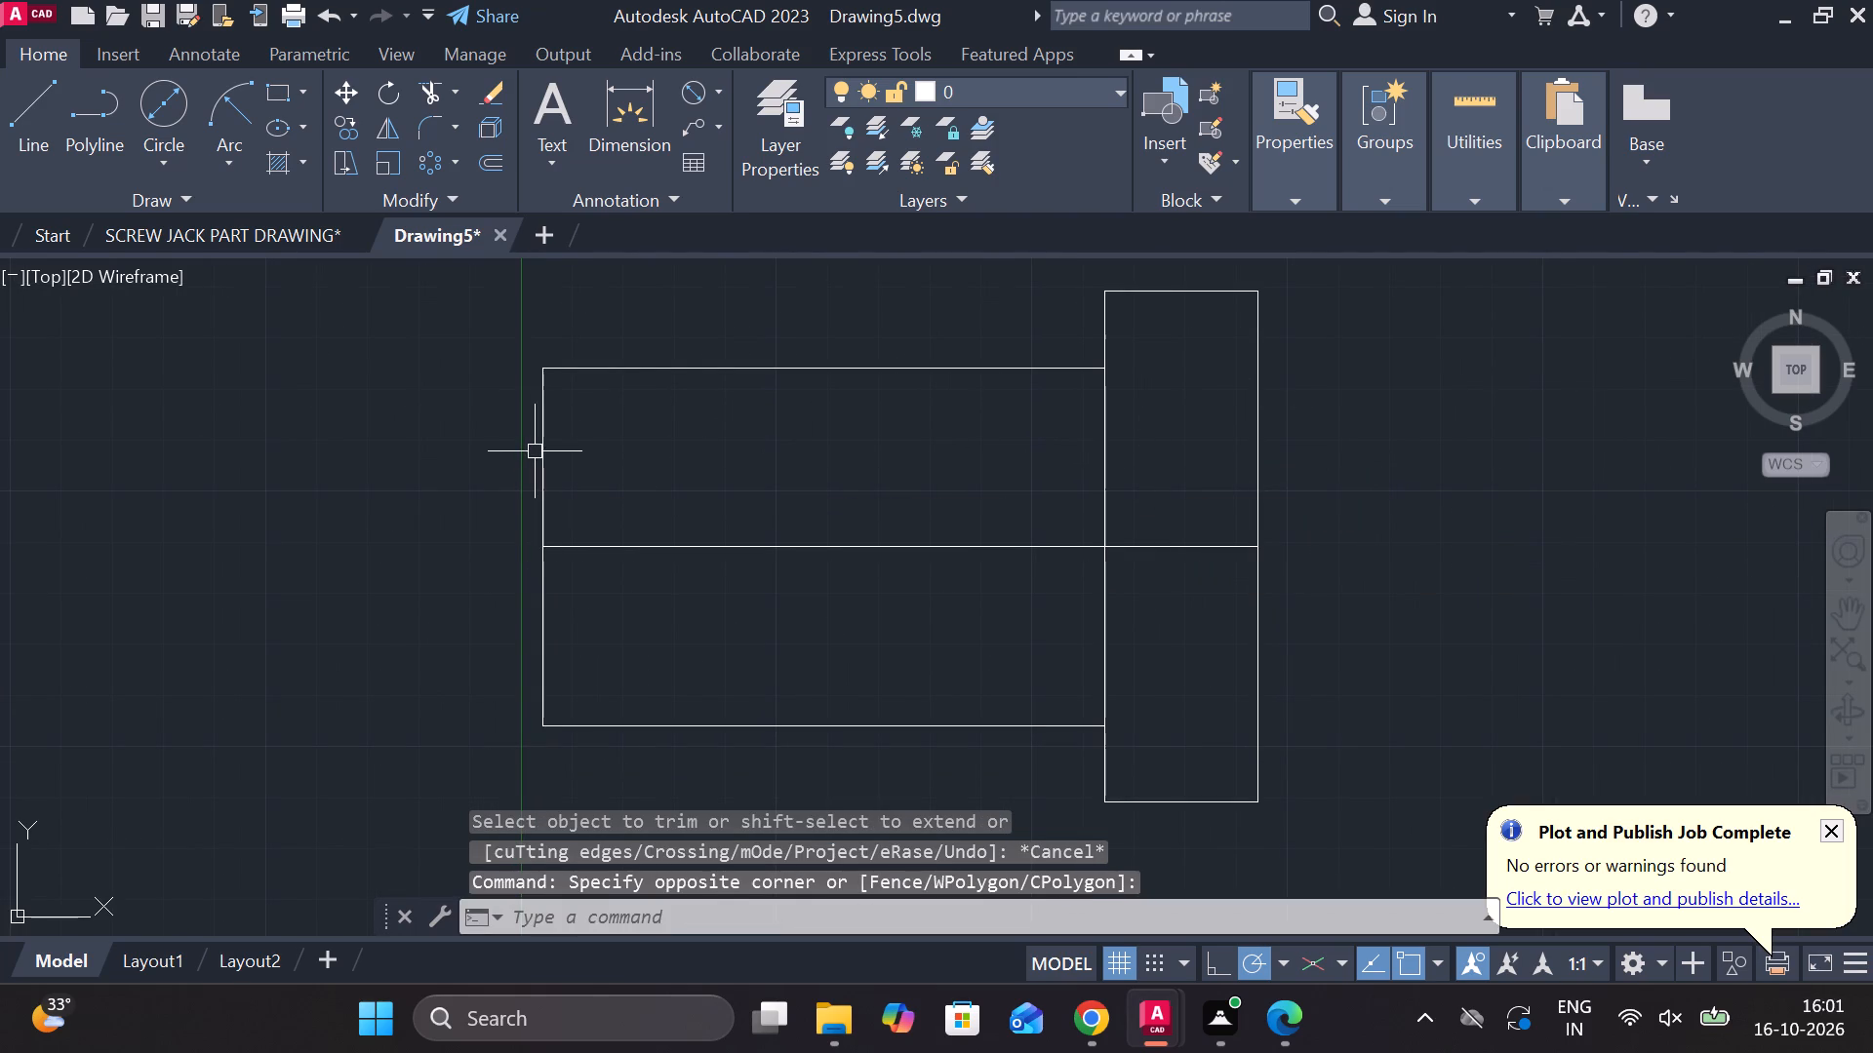
pyautogui.click(540, 449)
pyautogui.click(546, 597)
pyautogui.write('J')
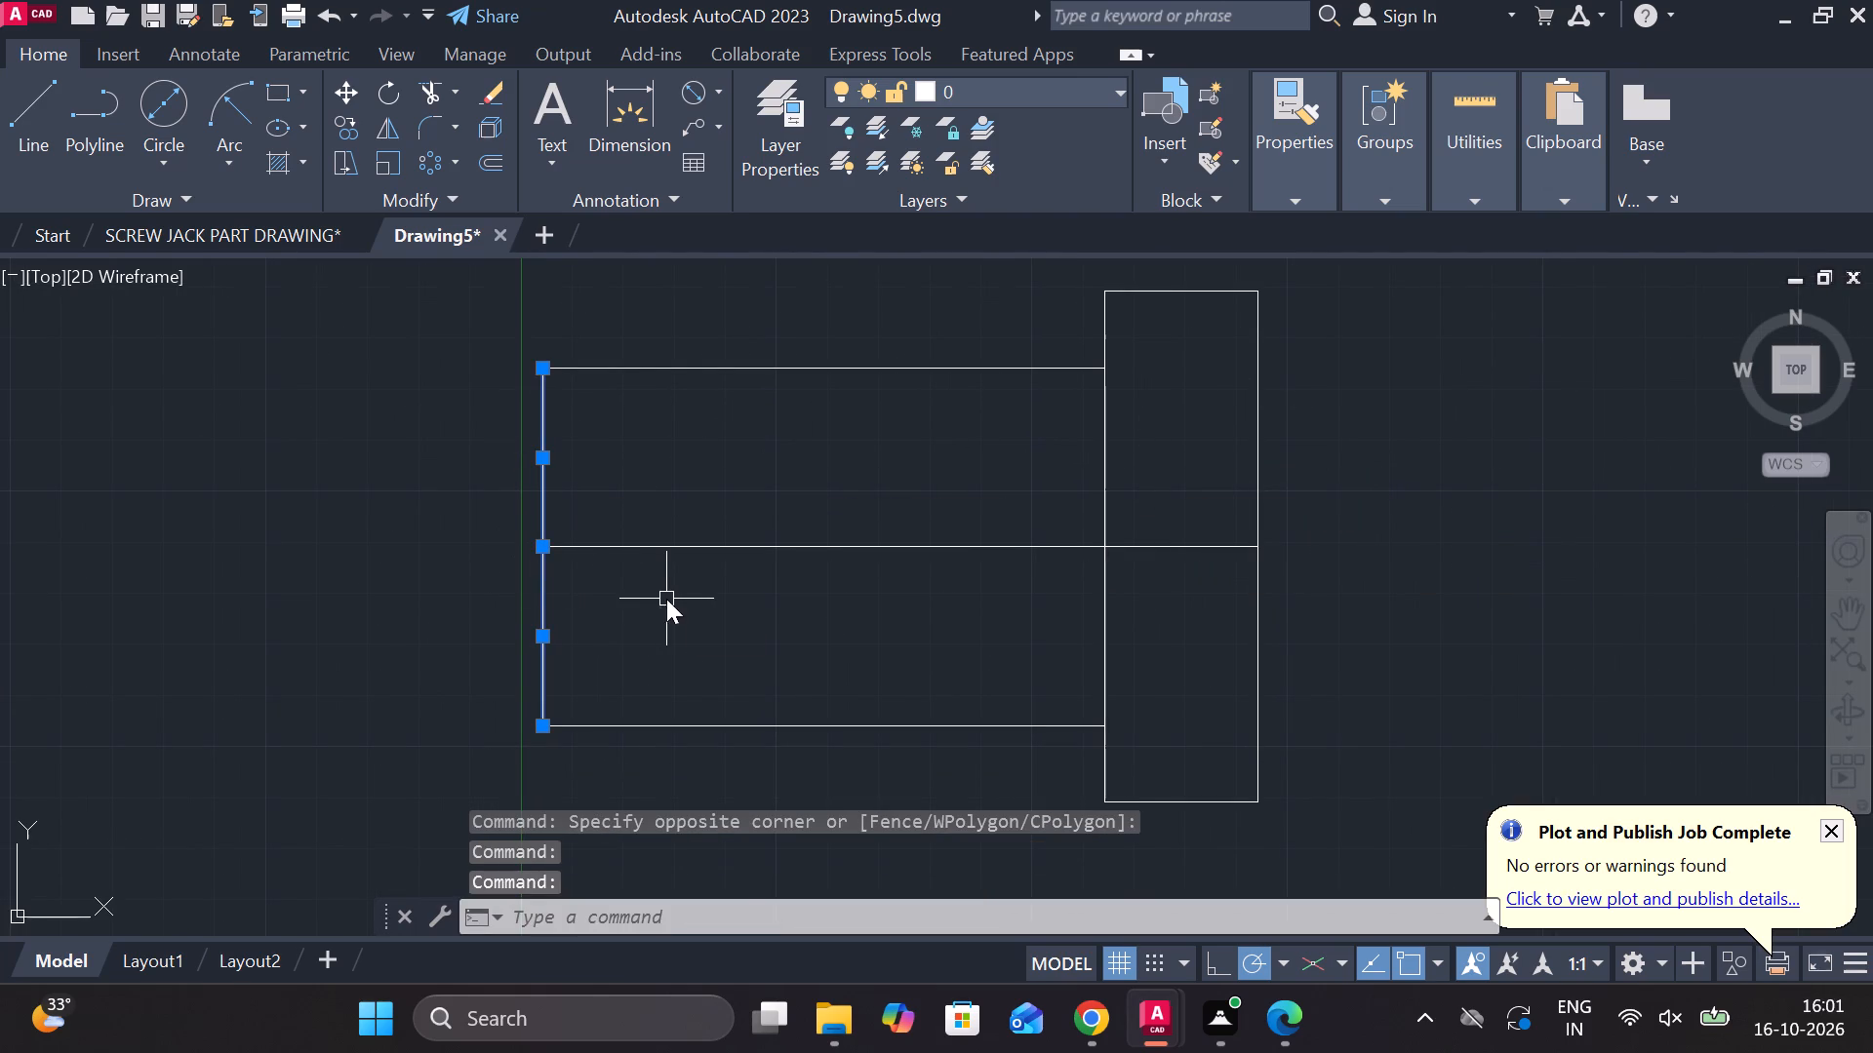
pyautogui.press('space')
# Offset the joined left vertical edge 20 inward, toward the end block.
pyautogui.click(539, 504)
pyautogui.write('O')
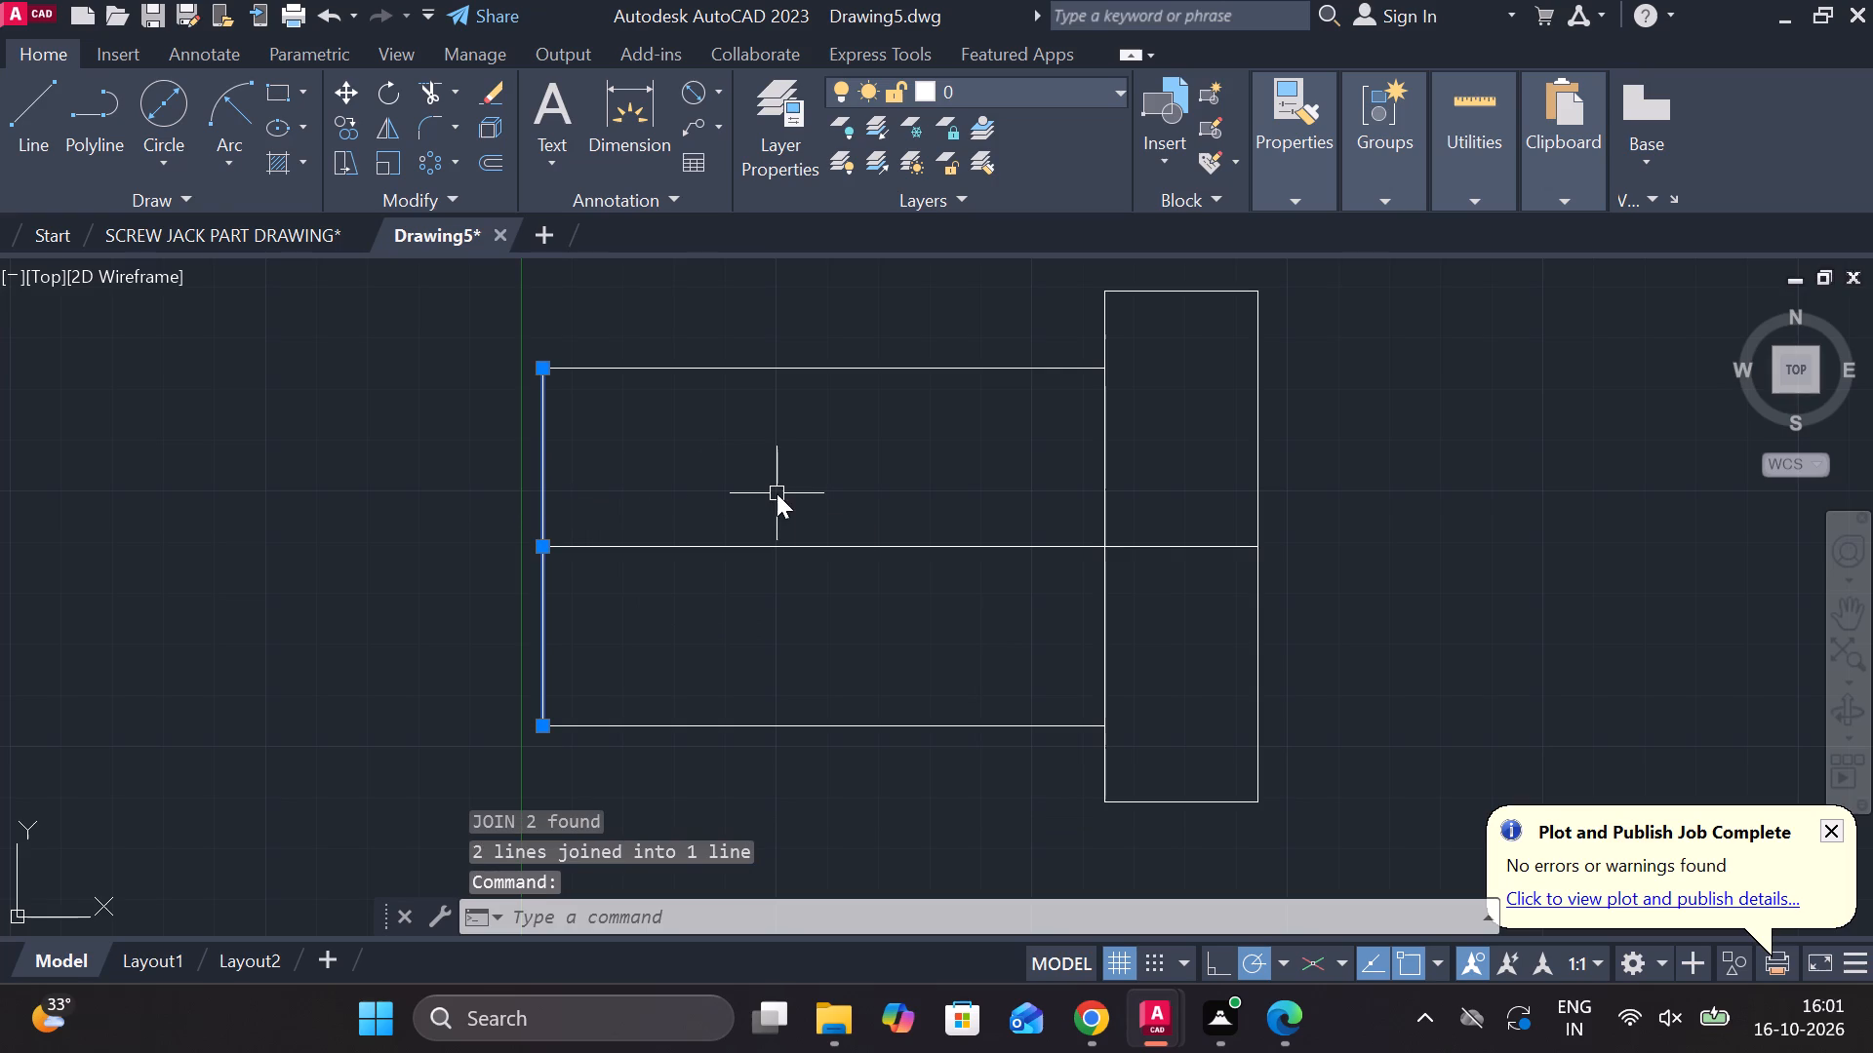
pyautogui.press('space')
pyautogui.press('space')
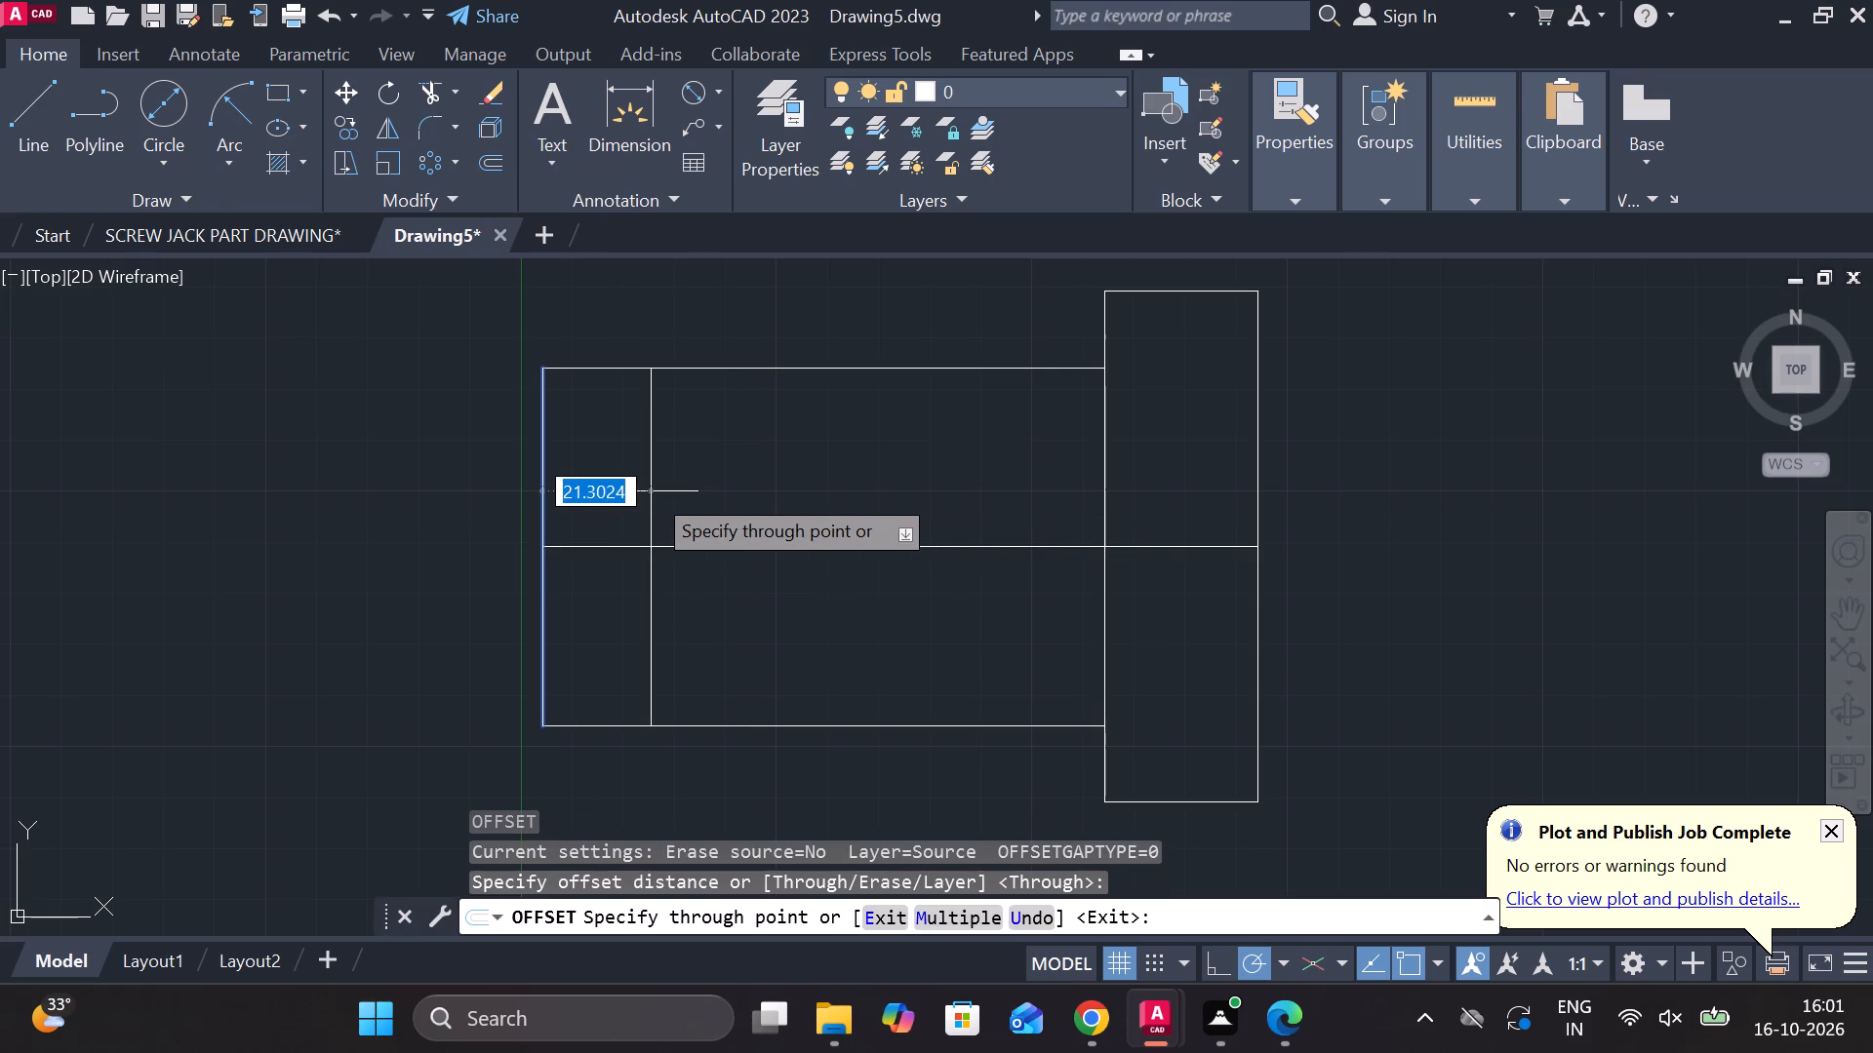
pyautogui.press('2')
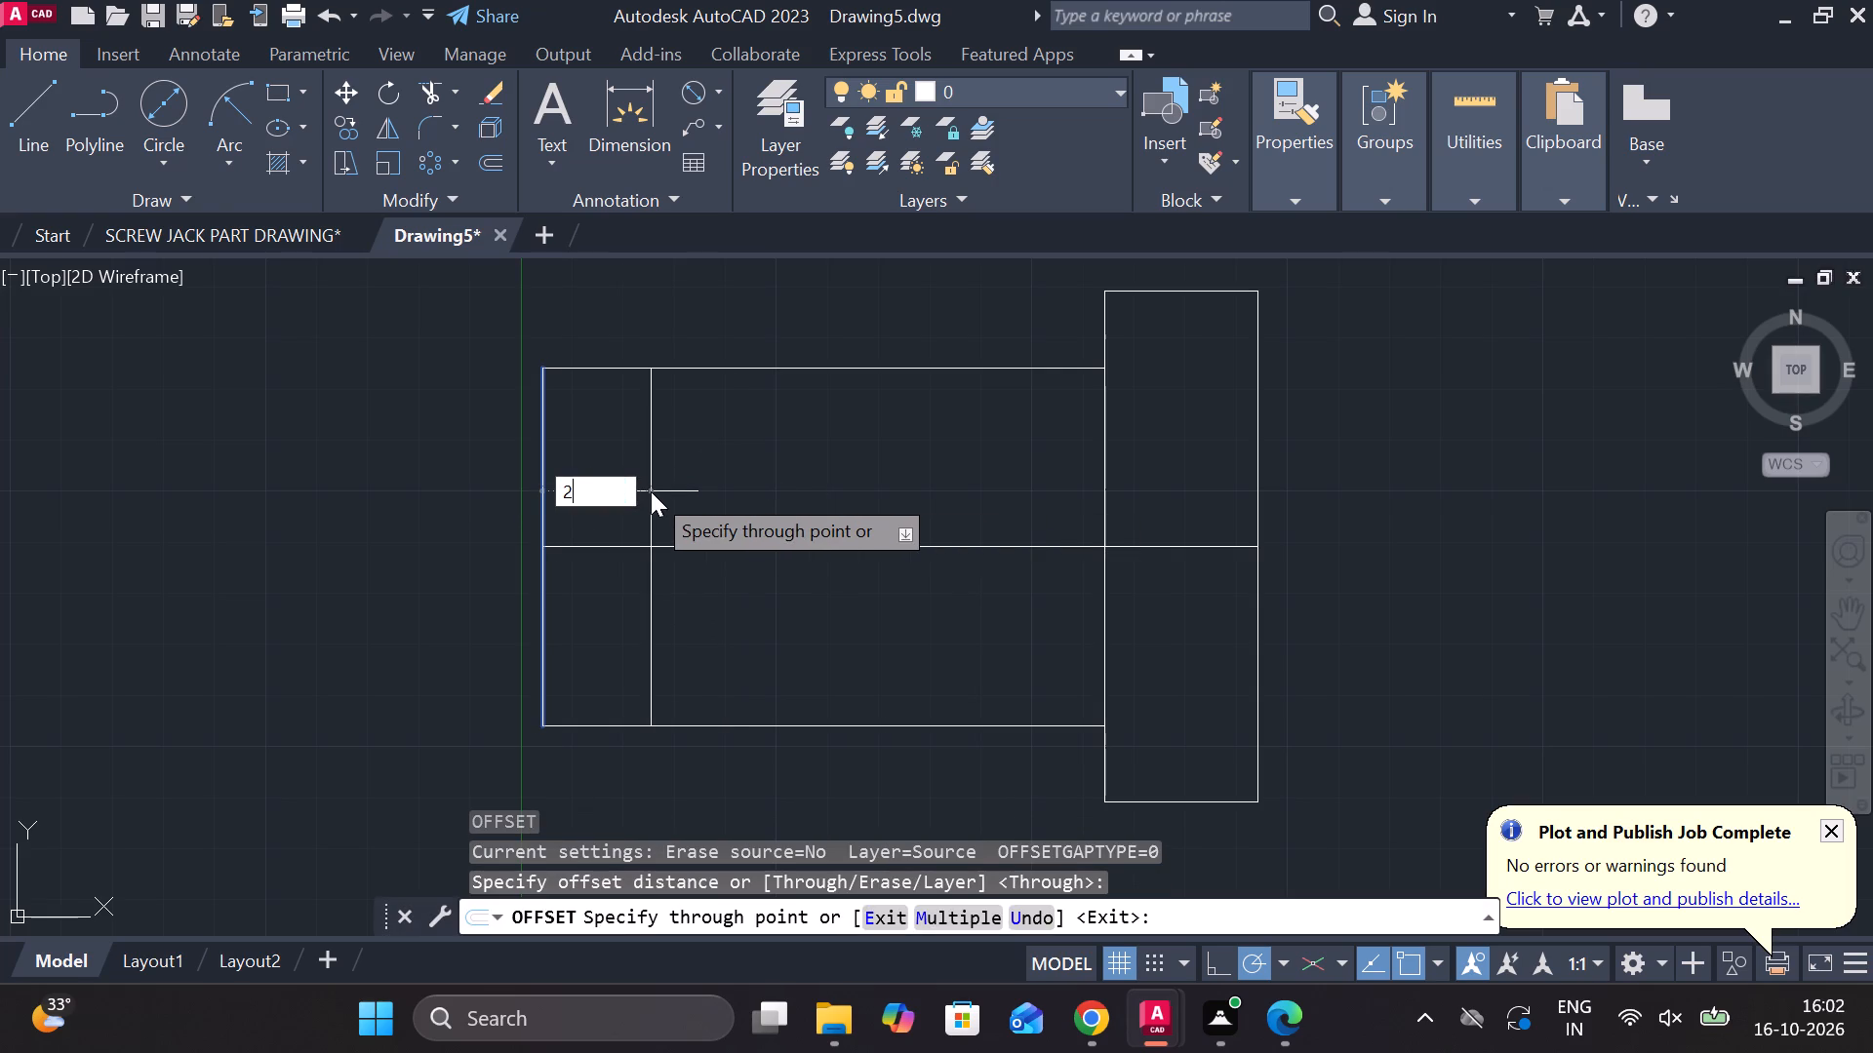
pyautogui.press('0')
pyautogui.press('Return')
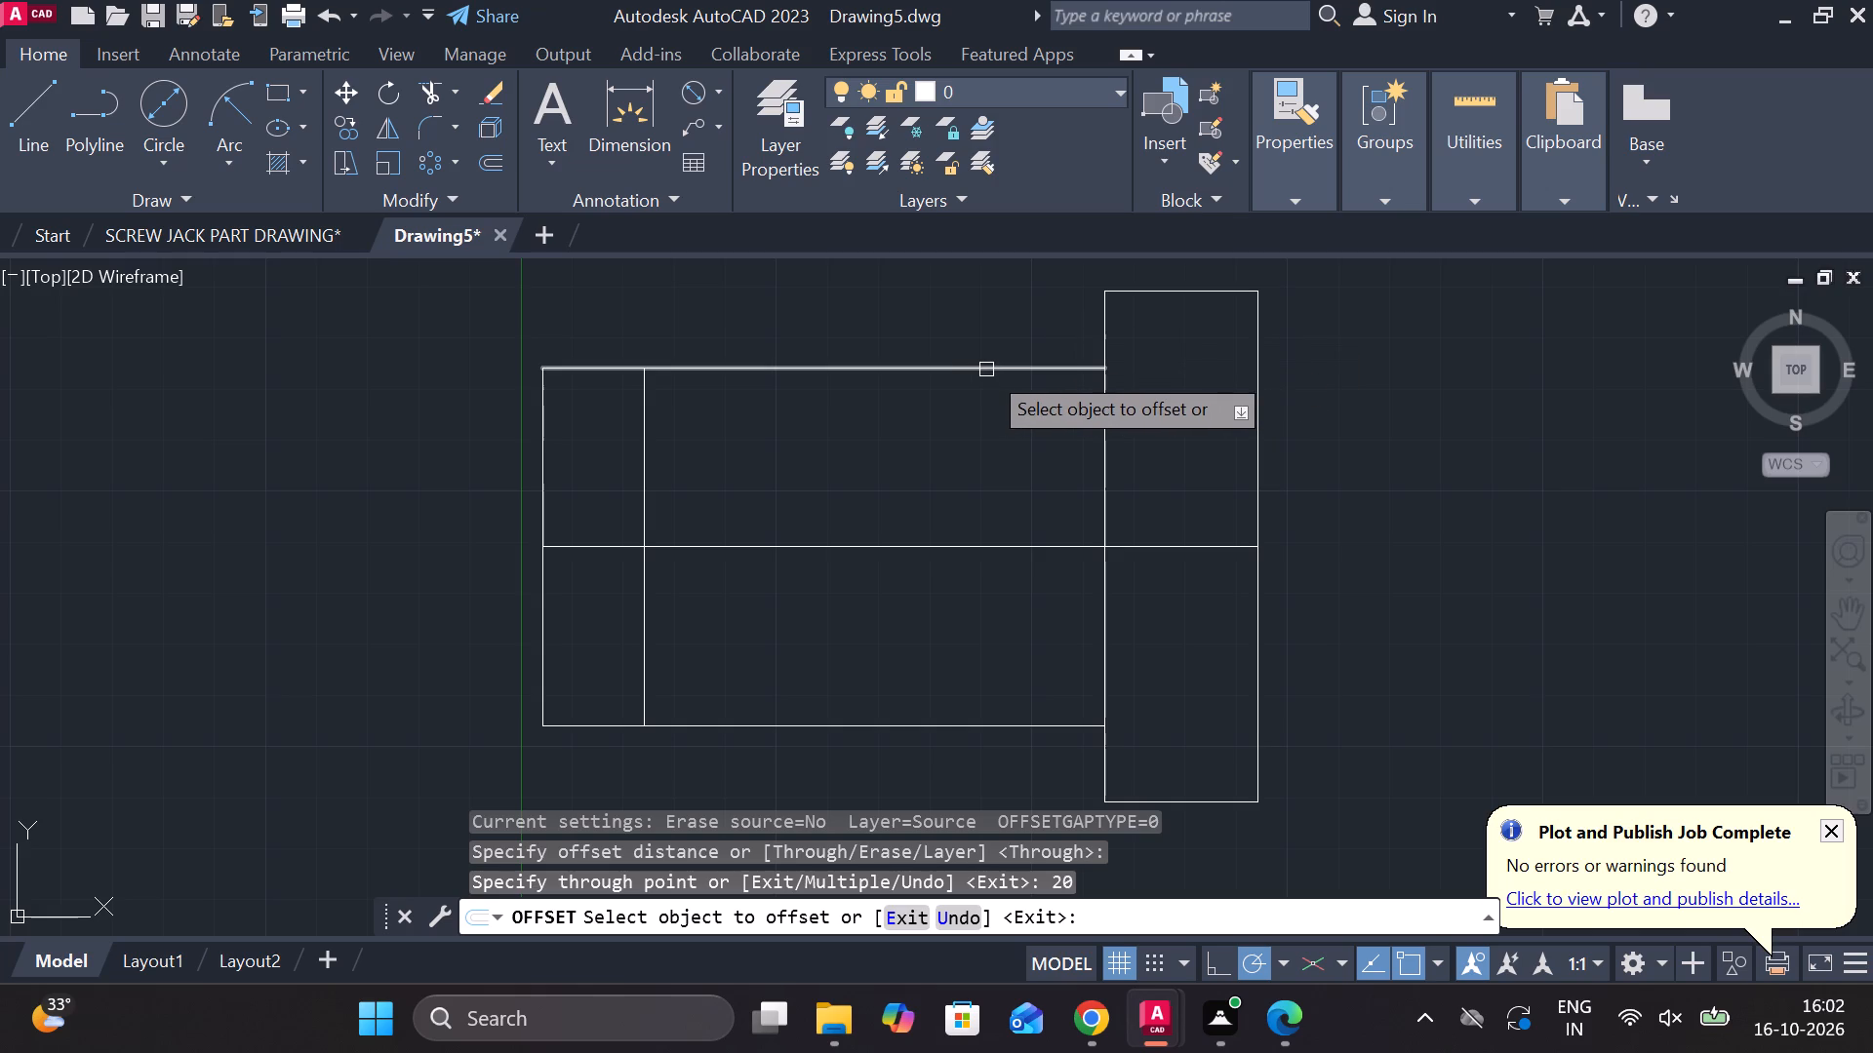
# Offset the horizontal centre line 25 upward and 25 downward.
pyautogui.click(871, 544)
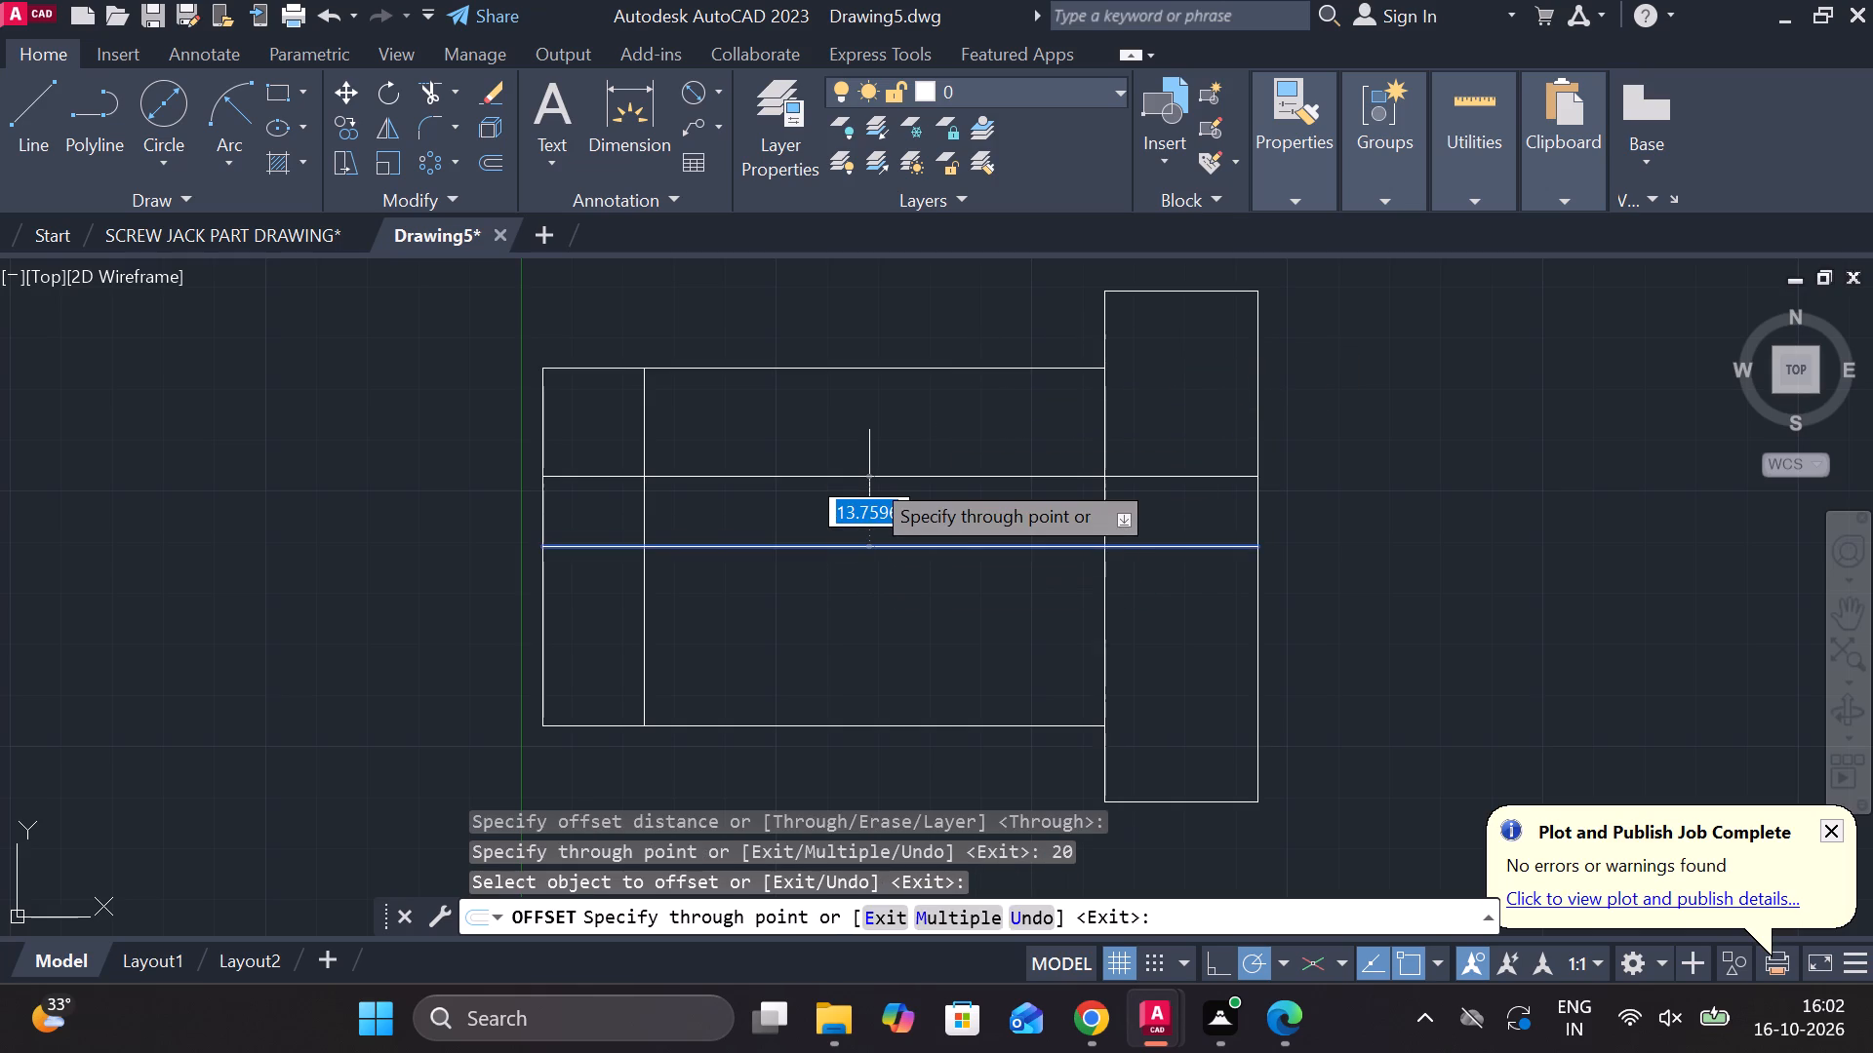
pyautogui.write('25')
pyautogui.press('space')
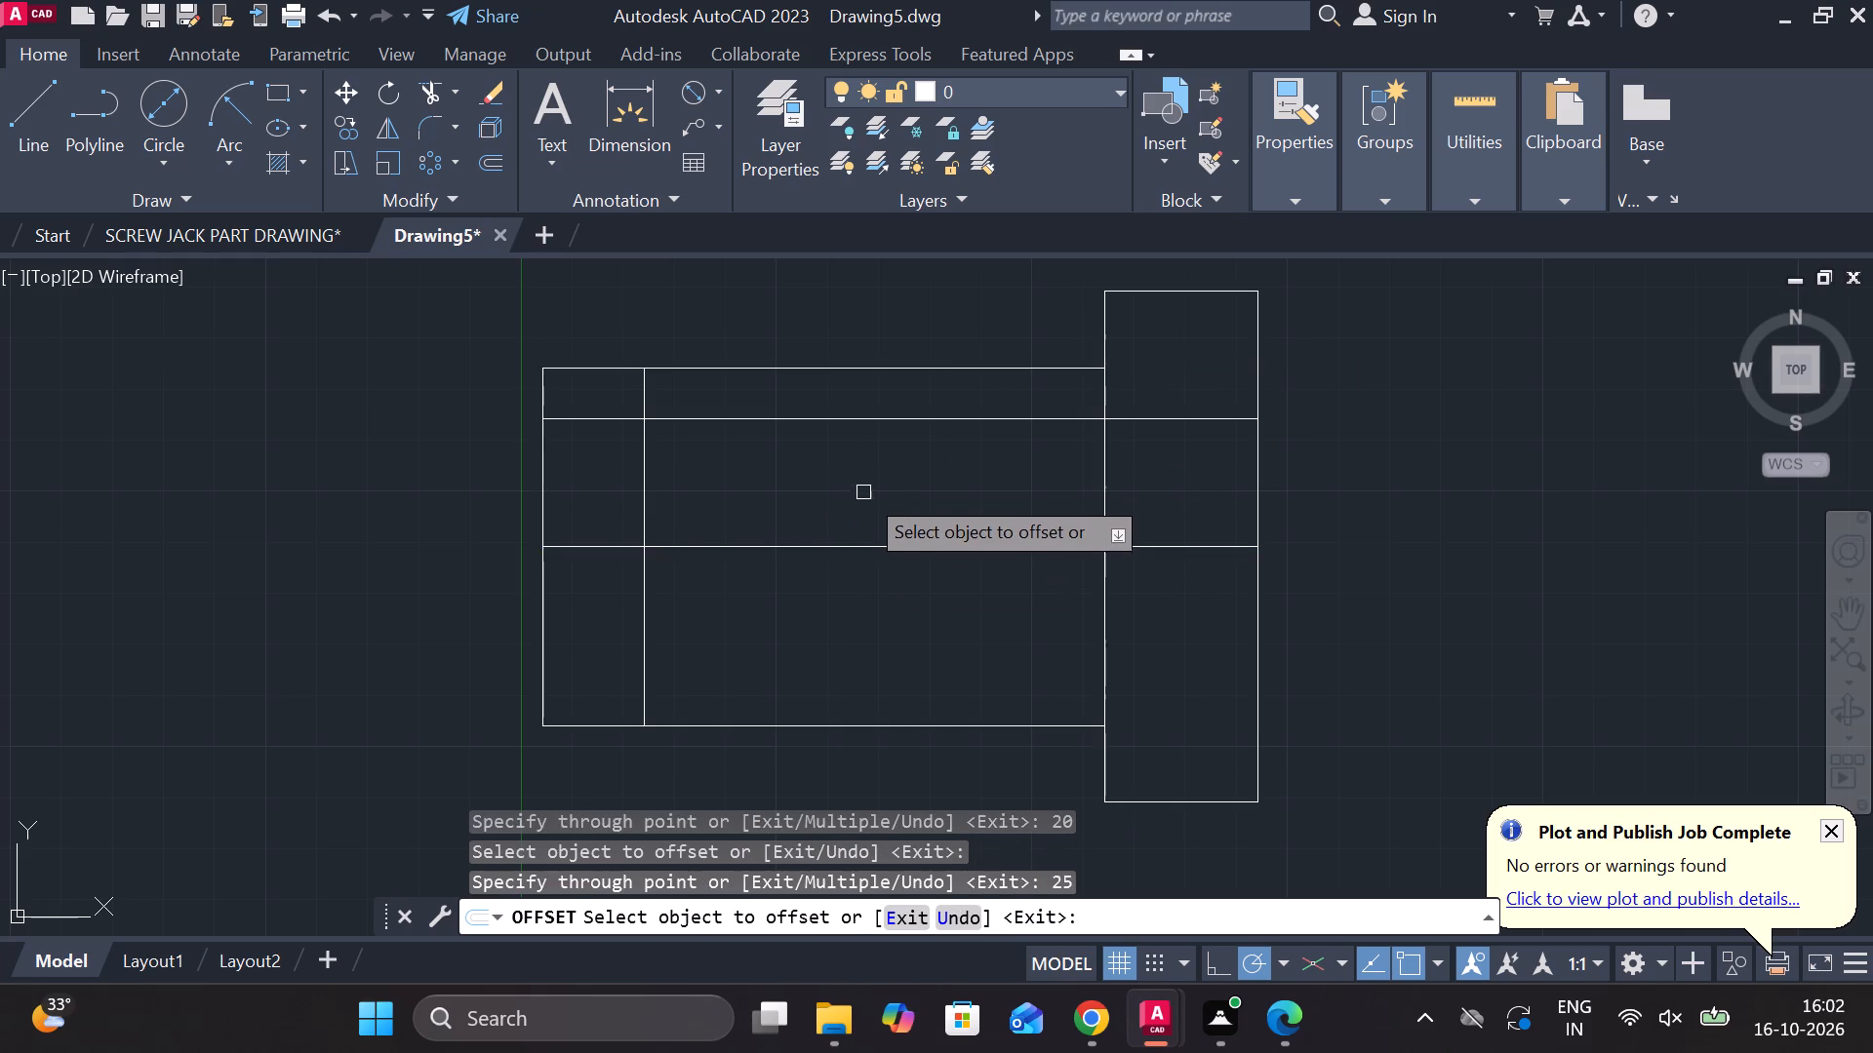
pyautogui.click(839, 539)
pyautogui.click(839, 546)
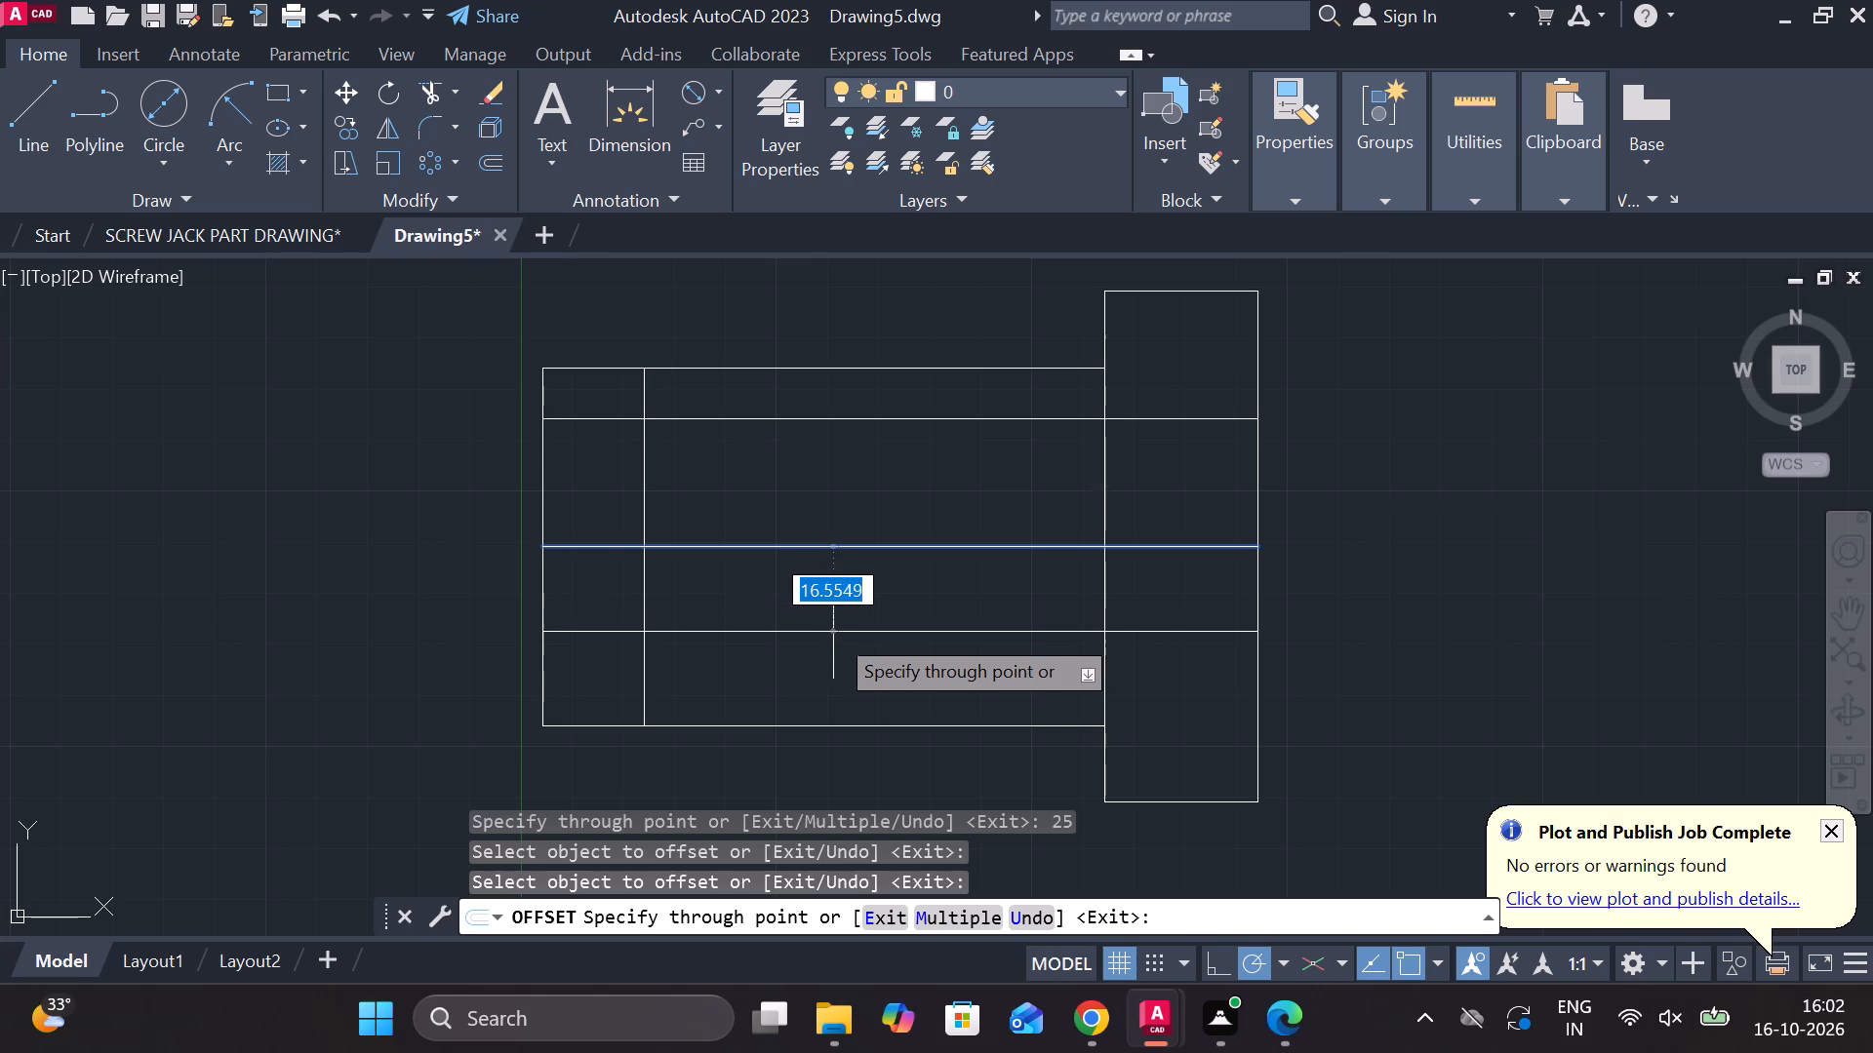
pyautogui.write('25')
pyautogui.press('space')
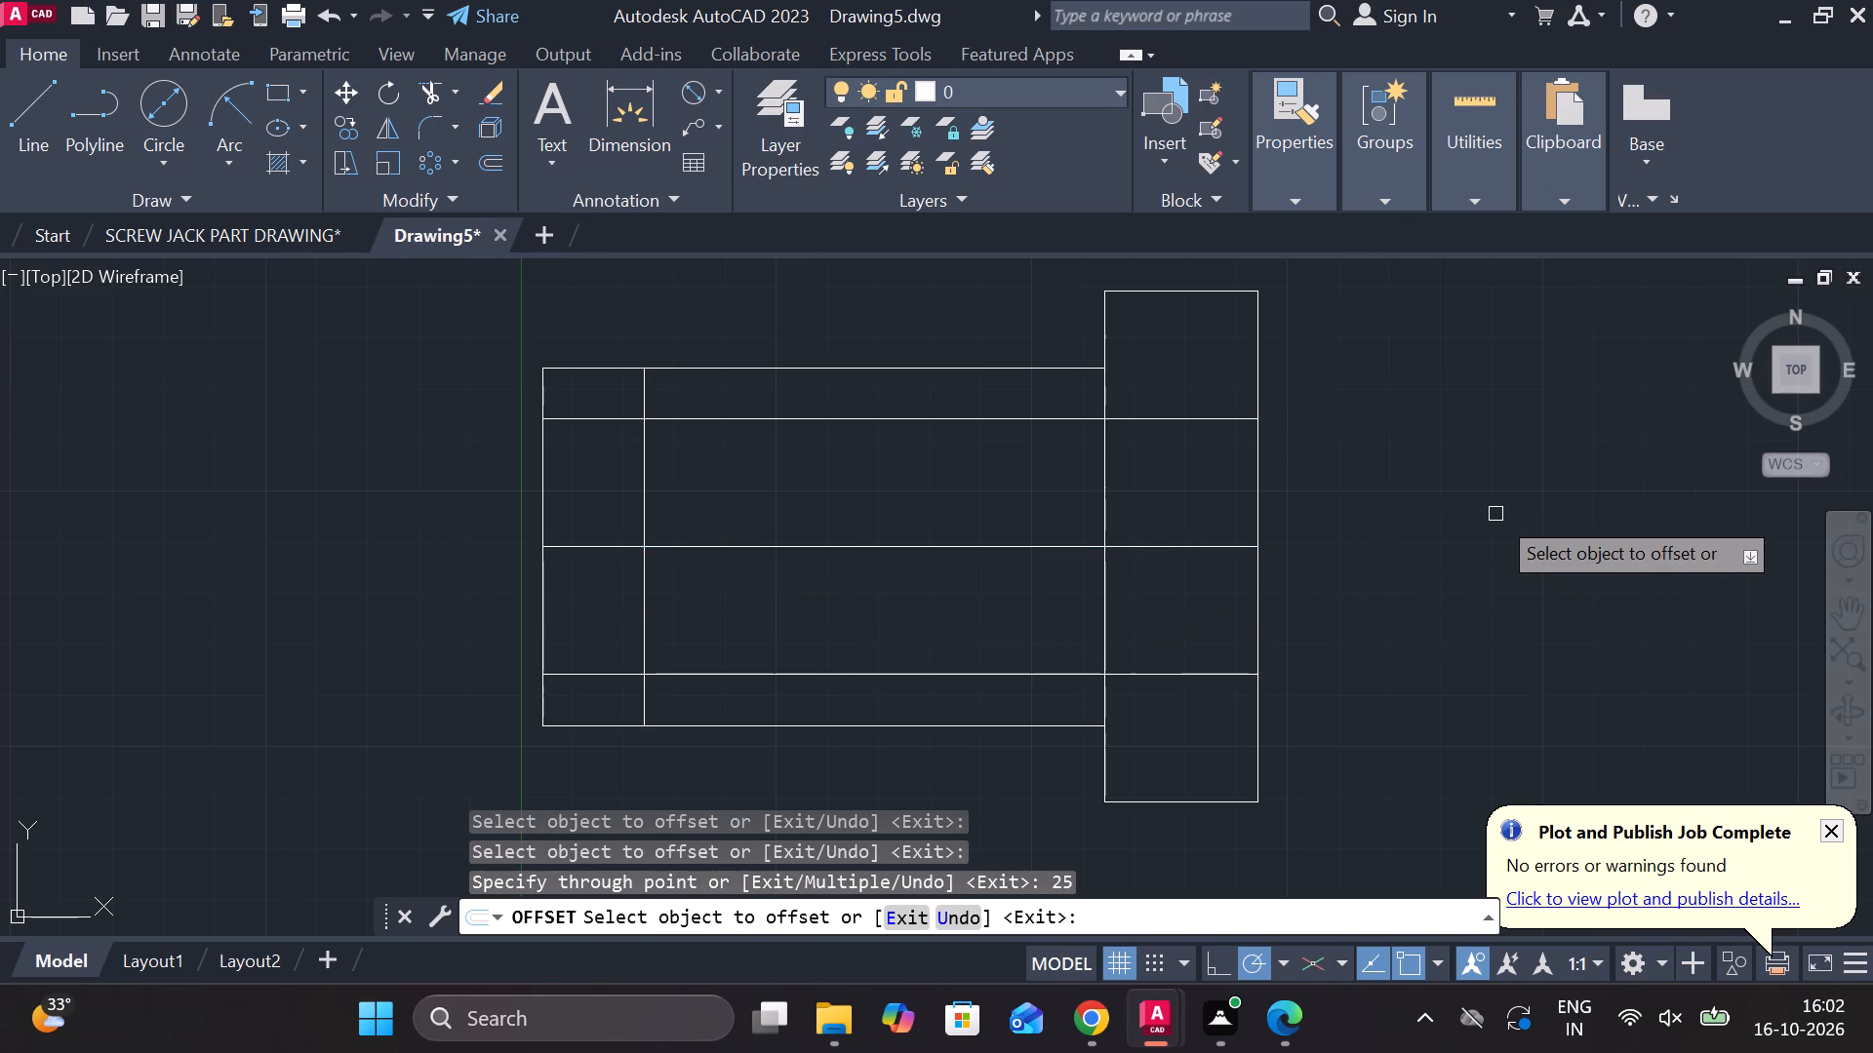
pyautogui.press('Escape')
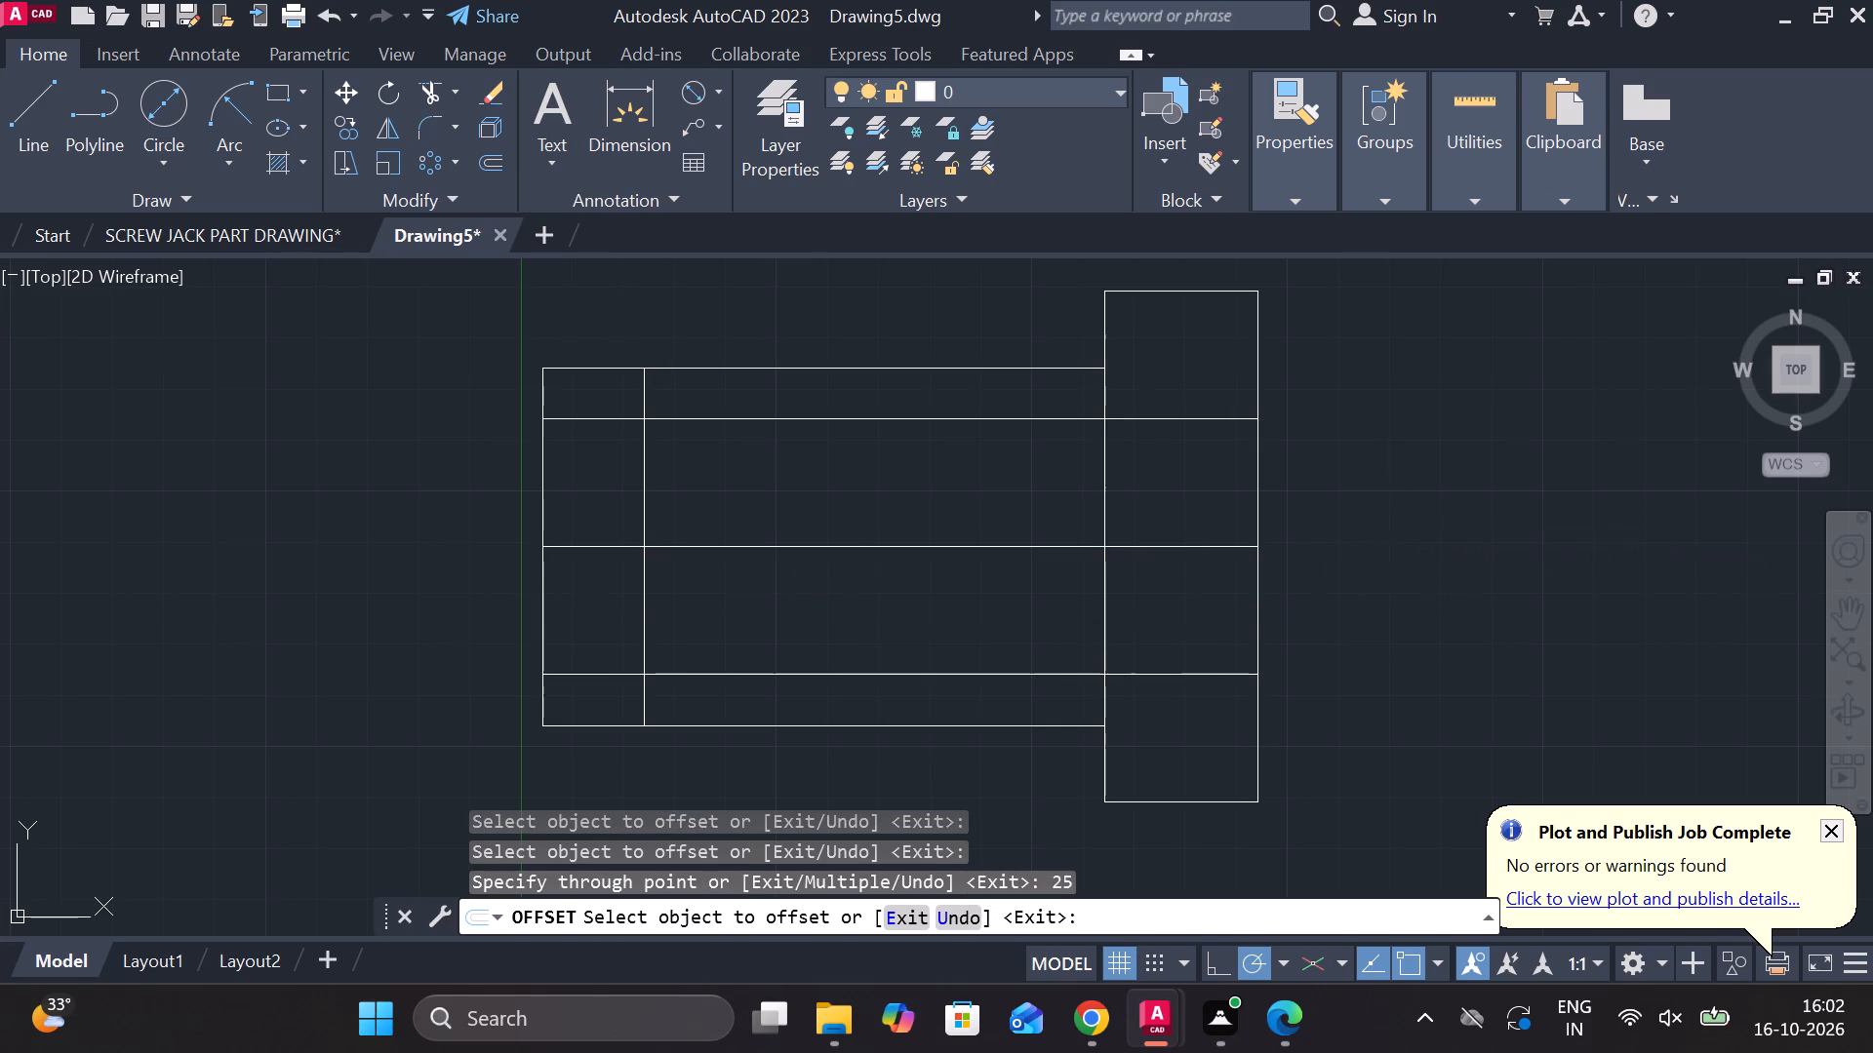
# Trim the overhanging ends of the offset lines at both left corners of the inner bore outline, keeping the centre line whole.
pyautogui.write('TR')
pyautogui.press('space')
pyautogui.moveTo(581, 398); pyautogui.dragTo(588, 453)
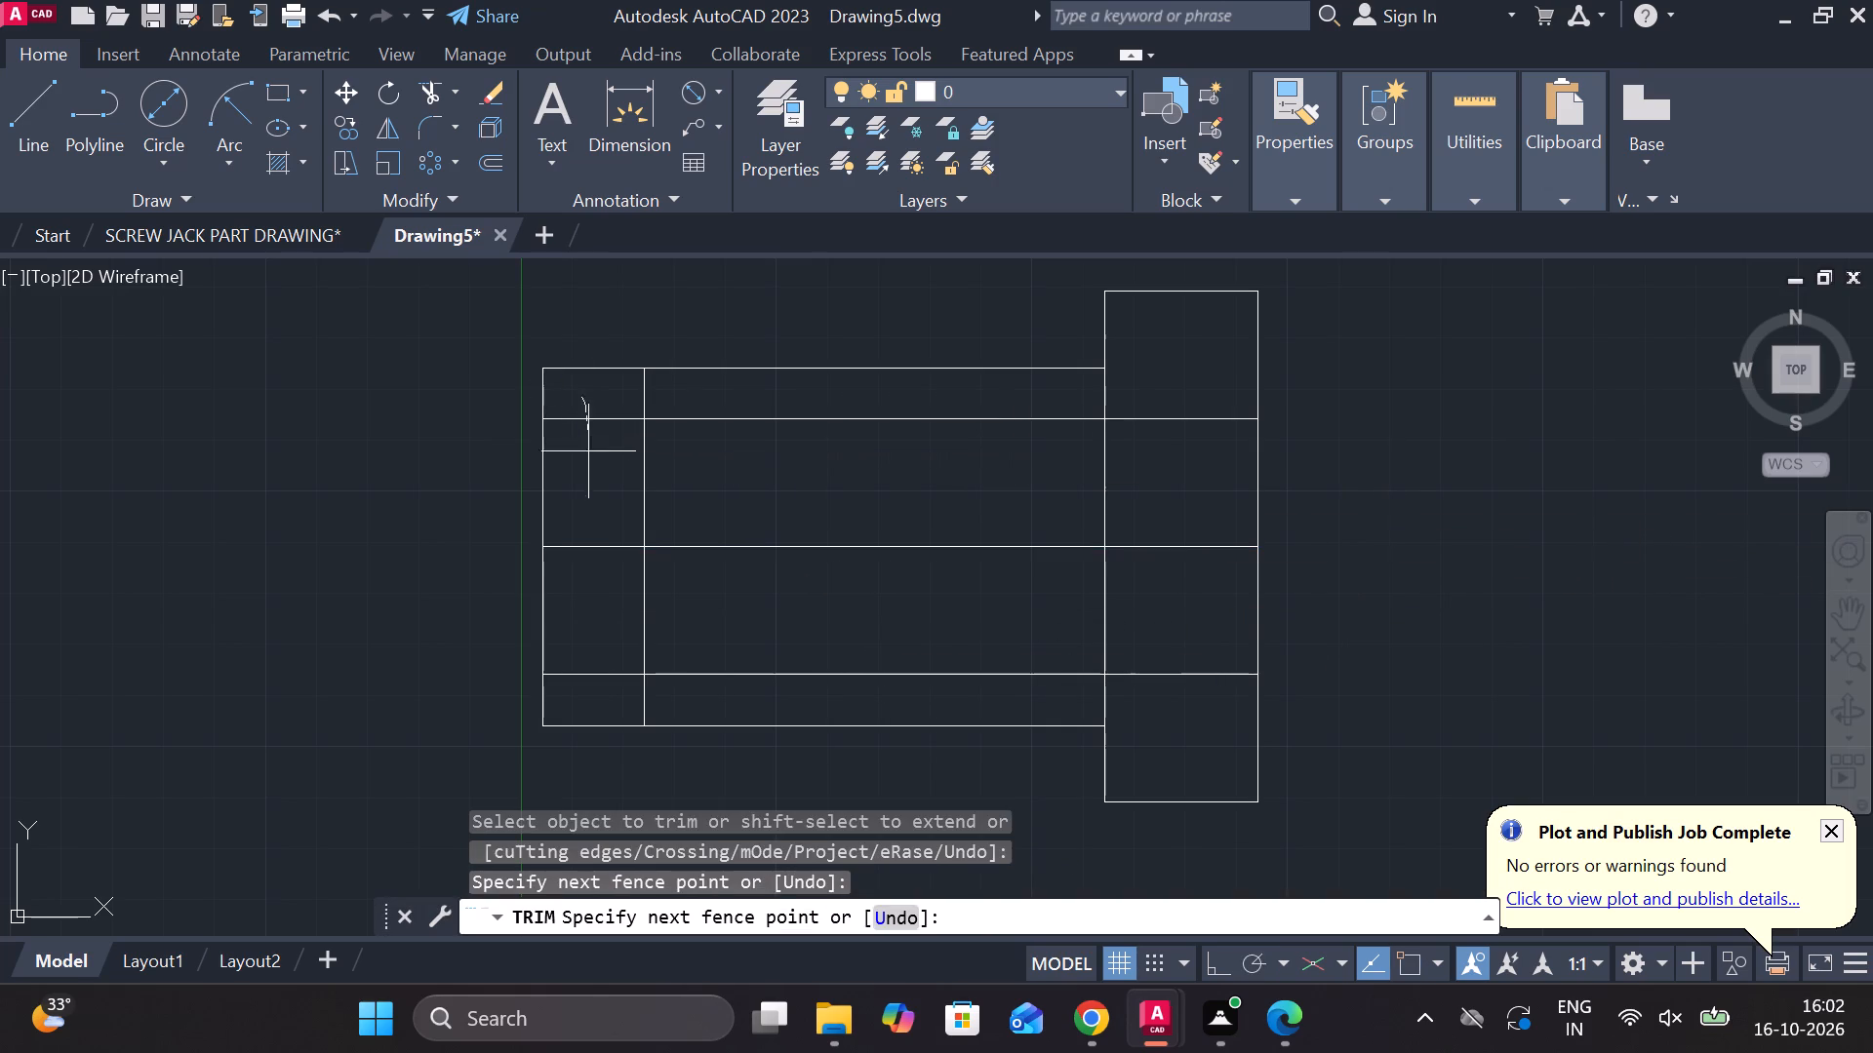
pyautogui.moveTo(588, 453); pyautogui.dragTo(588, 455)
pyautogui.moveTo(593, 613); pyautogui.dragTo(581, 707)
pyautogui.click(581, 707)
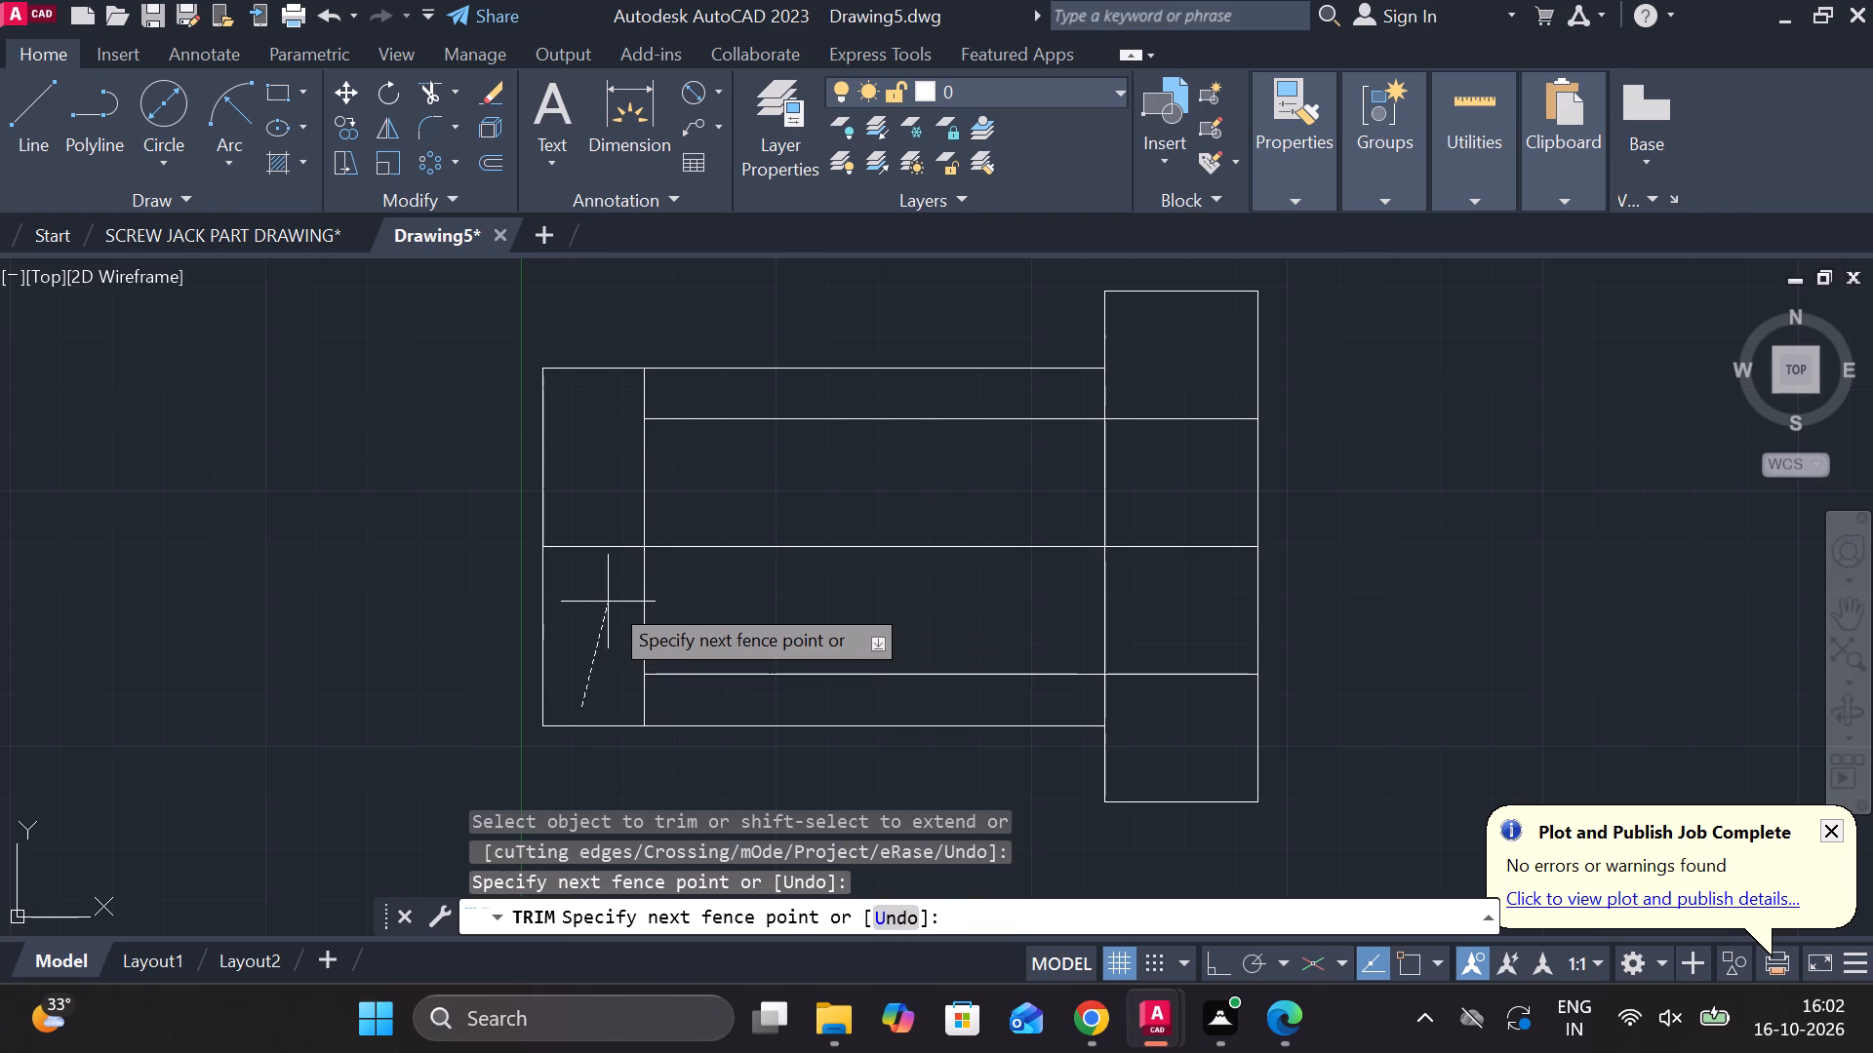
pyautogui.click(611, 615)
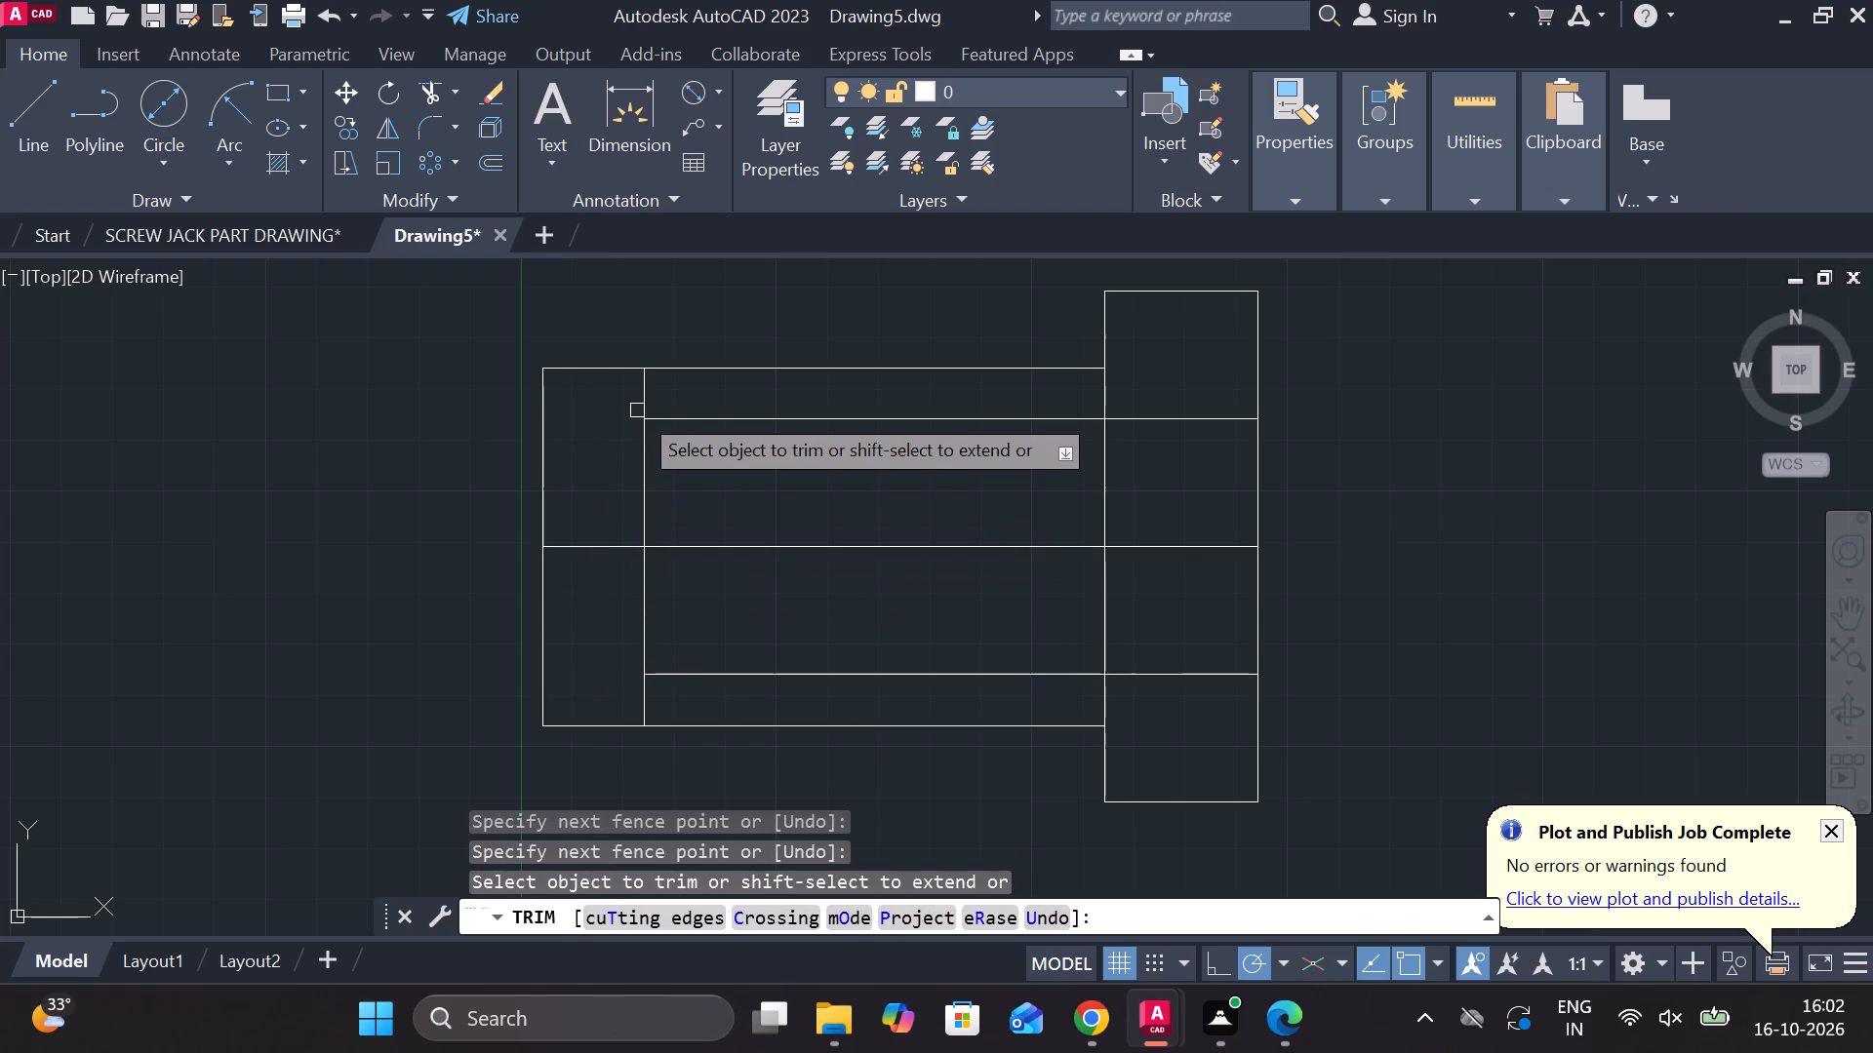
pyautogui.click(649, 394)
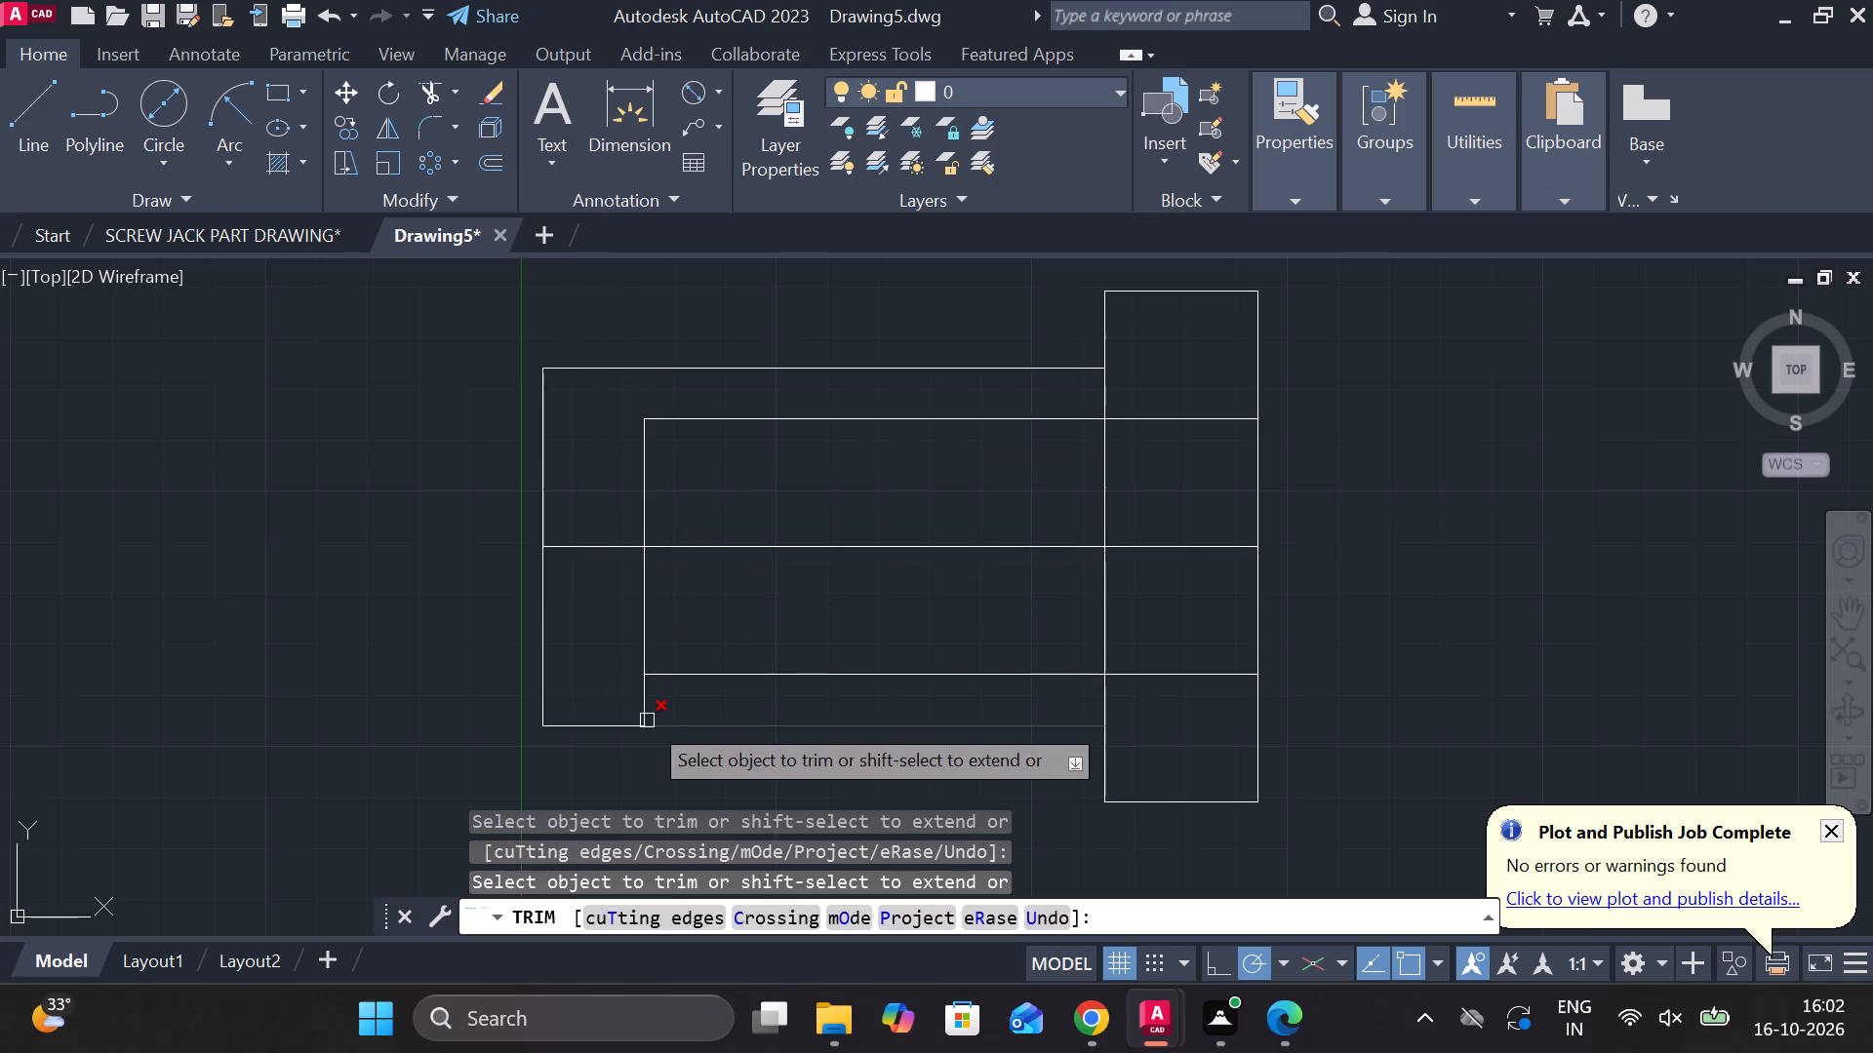
pyautogui.click(645, 699)
pyautogui.moveTo(717, 613); pyautogui.dragTo(491, 556, button='middle')
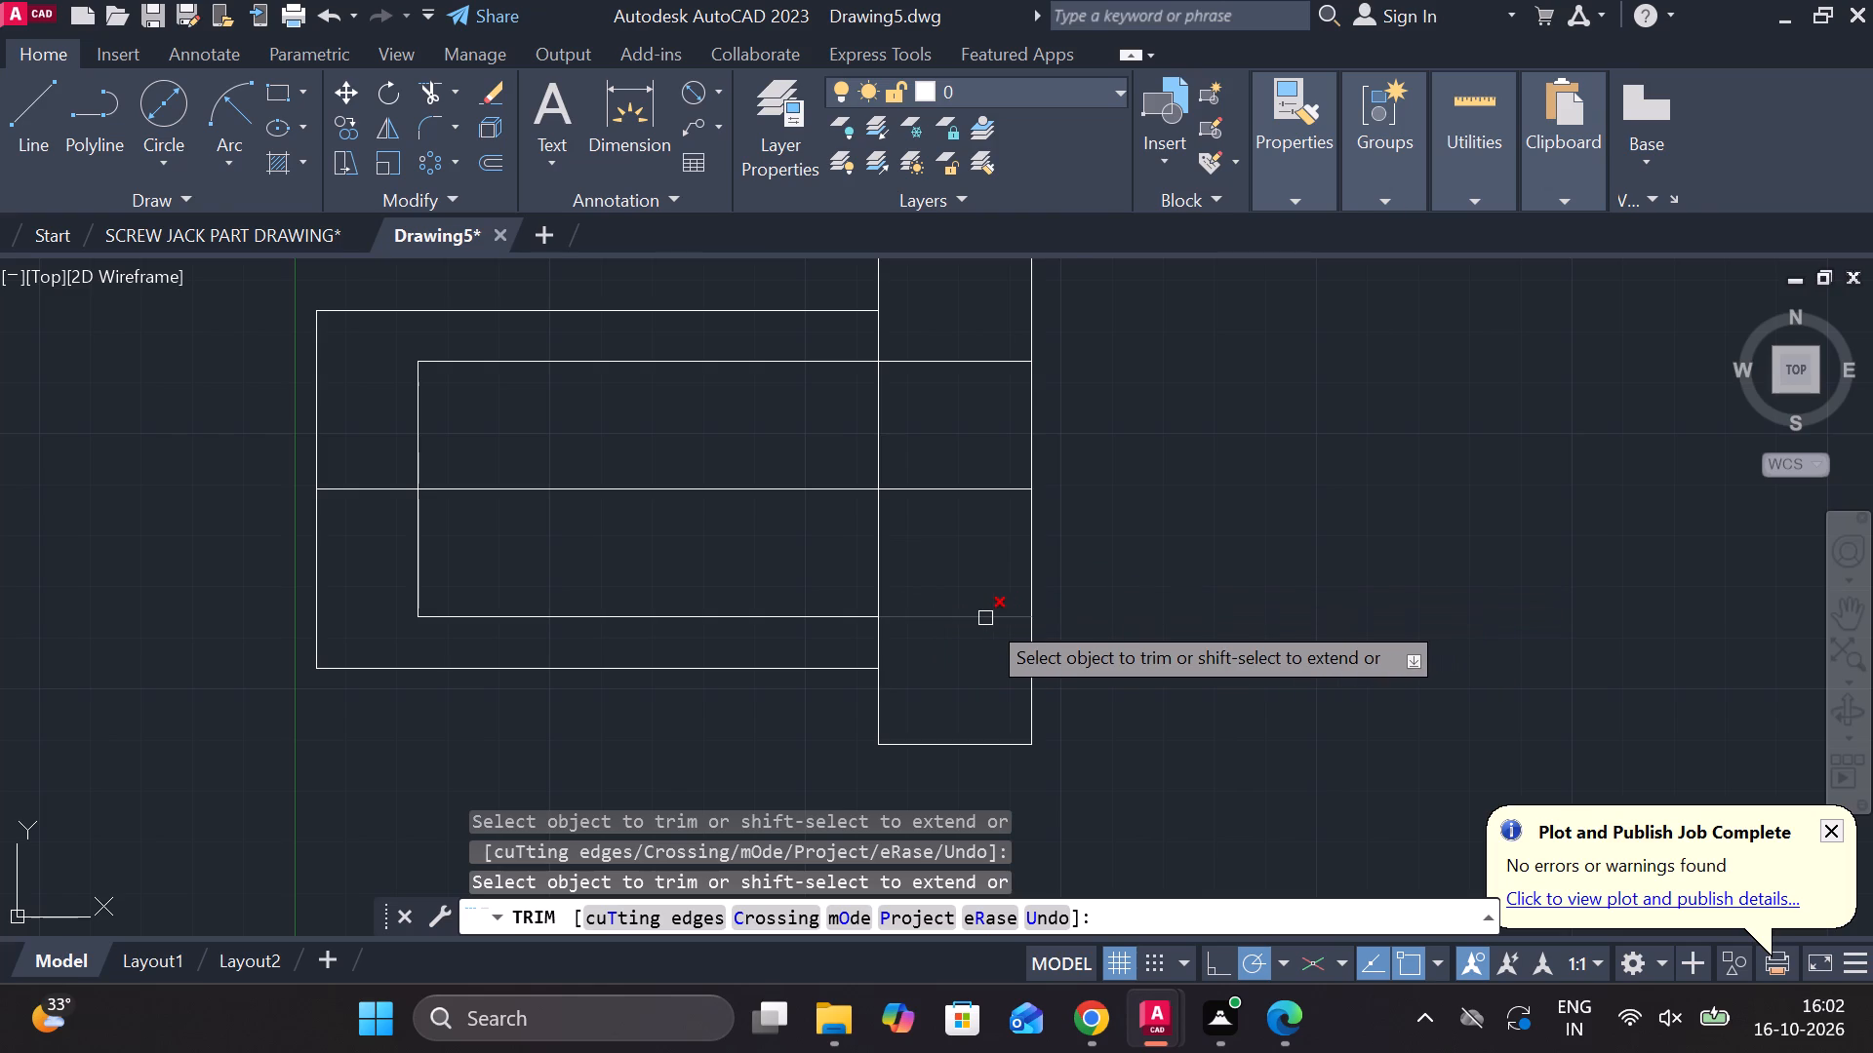
pyautogui.moveTo(1167, 520); pyautogui.dragTo(1158, 717, button='middle')
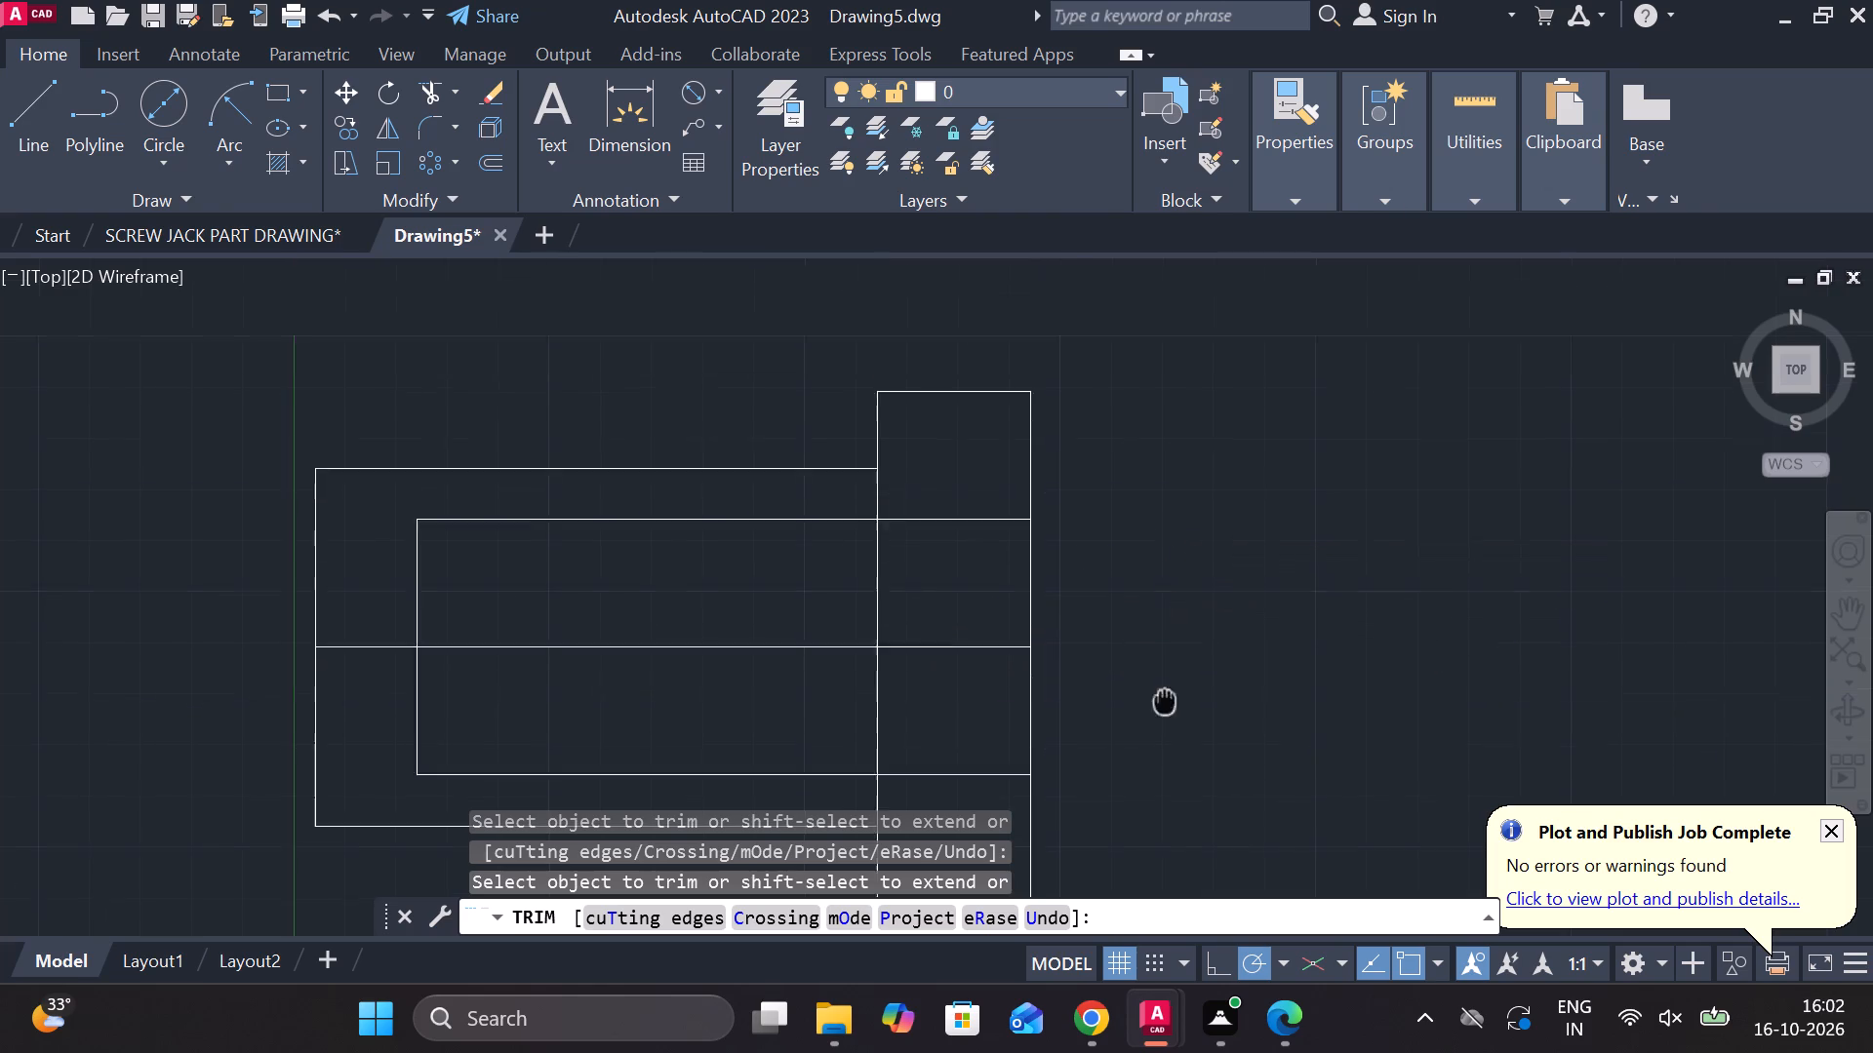
pyautogui.moveTo(1158, 717); pyautogui.dragTo(1150, 717, button='middle')
pyautogui.press('Escape')
pyautogui.moveTo(1104, 567); pyautogui.dragTo(1119, 474, button='middle')
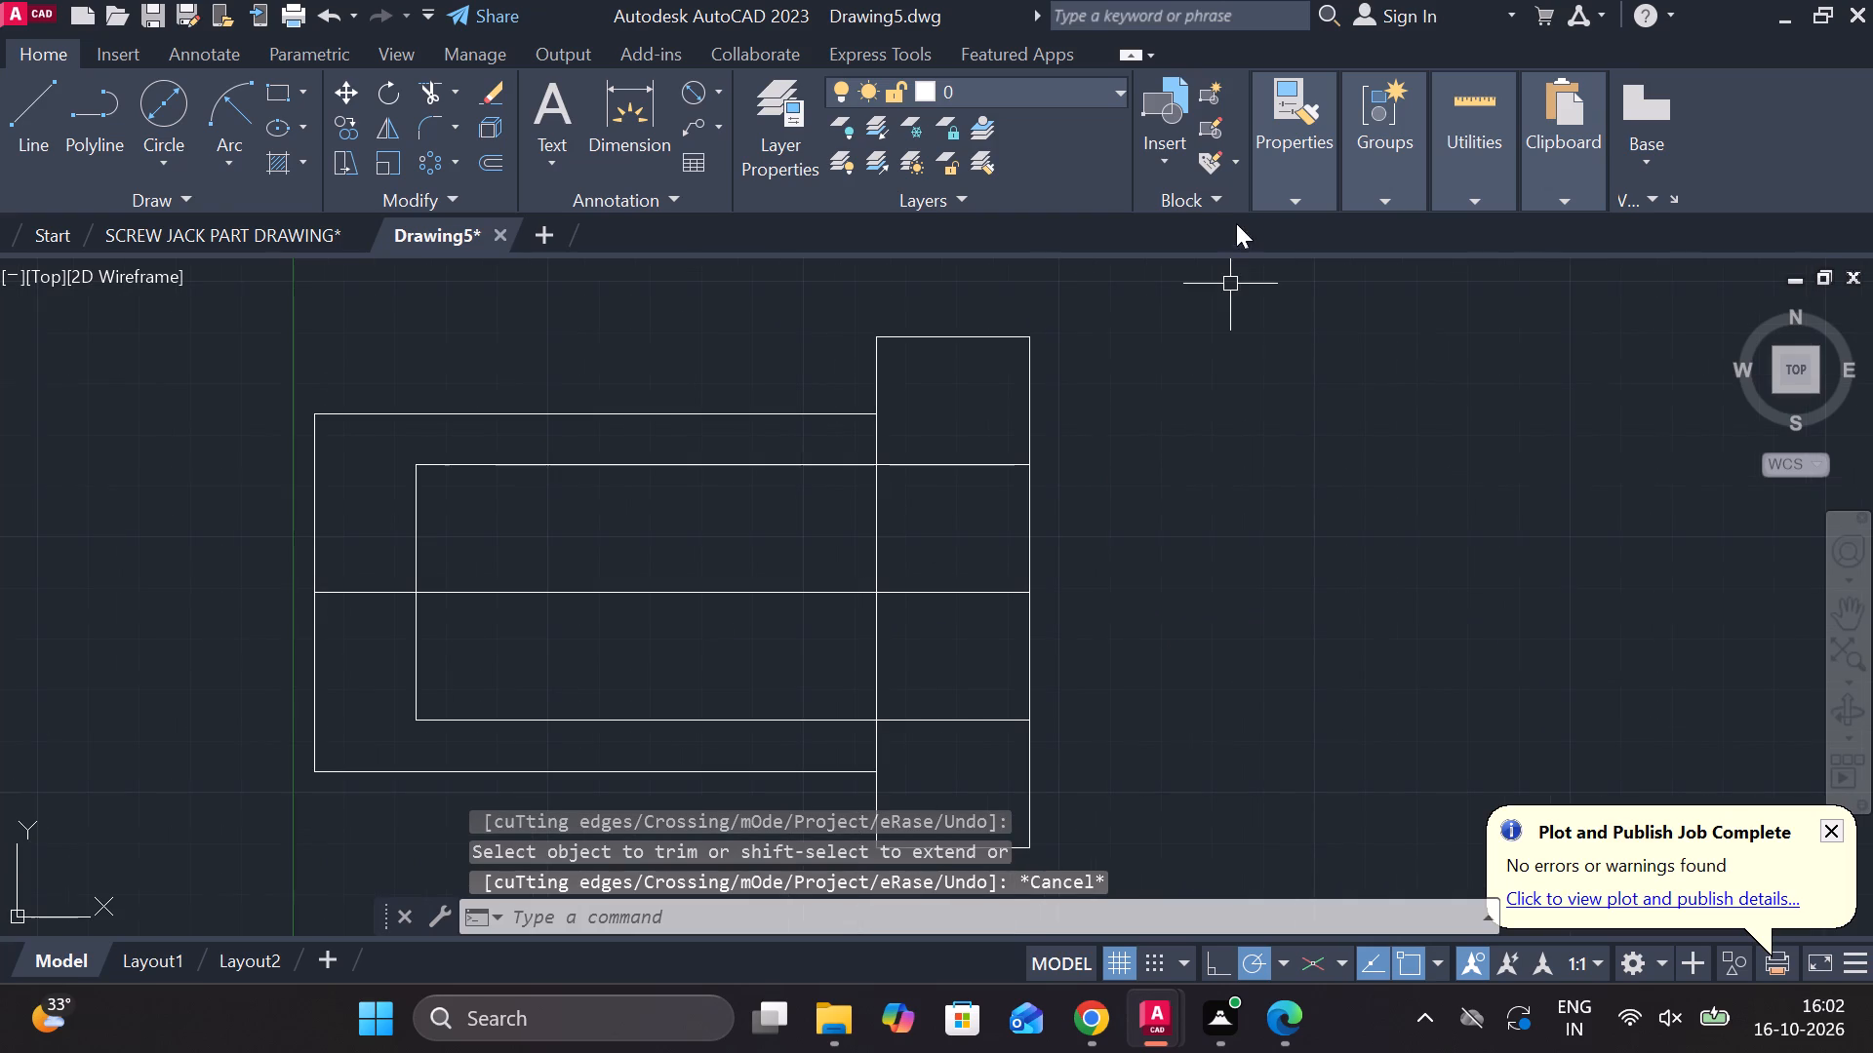
# Load the ISO dash linetype ACAD_ISO02W100 into the drawing.
pyautogui.click(1295, 190)
pyautogui.click(1505, 301)
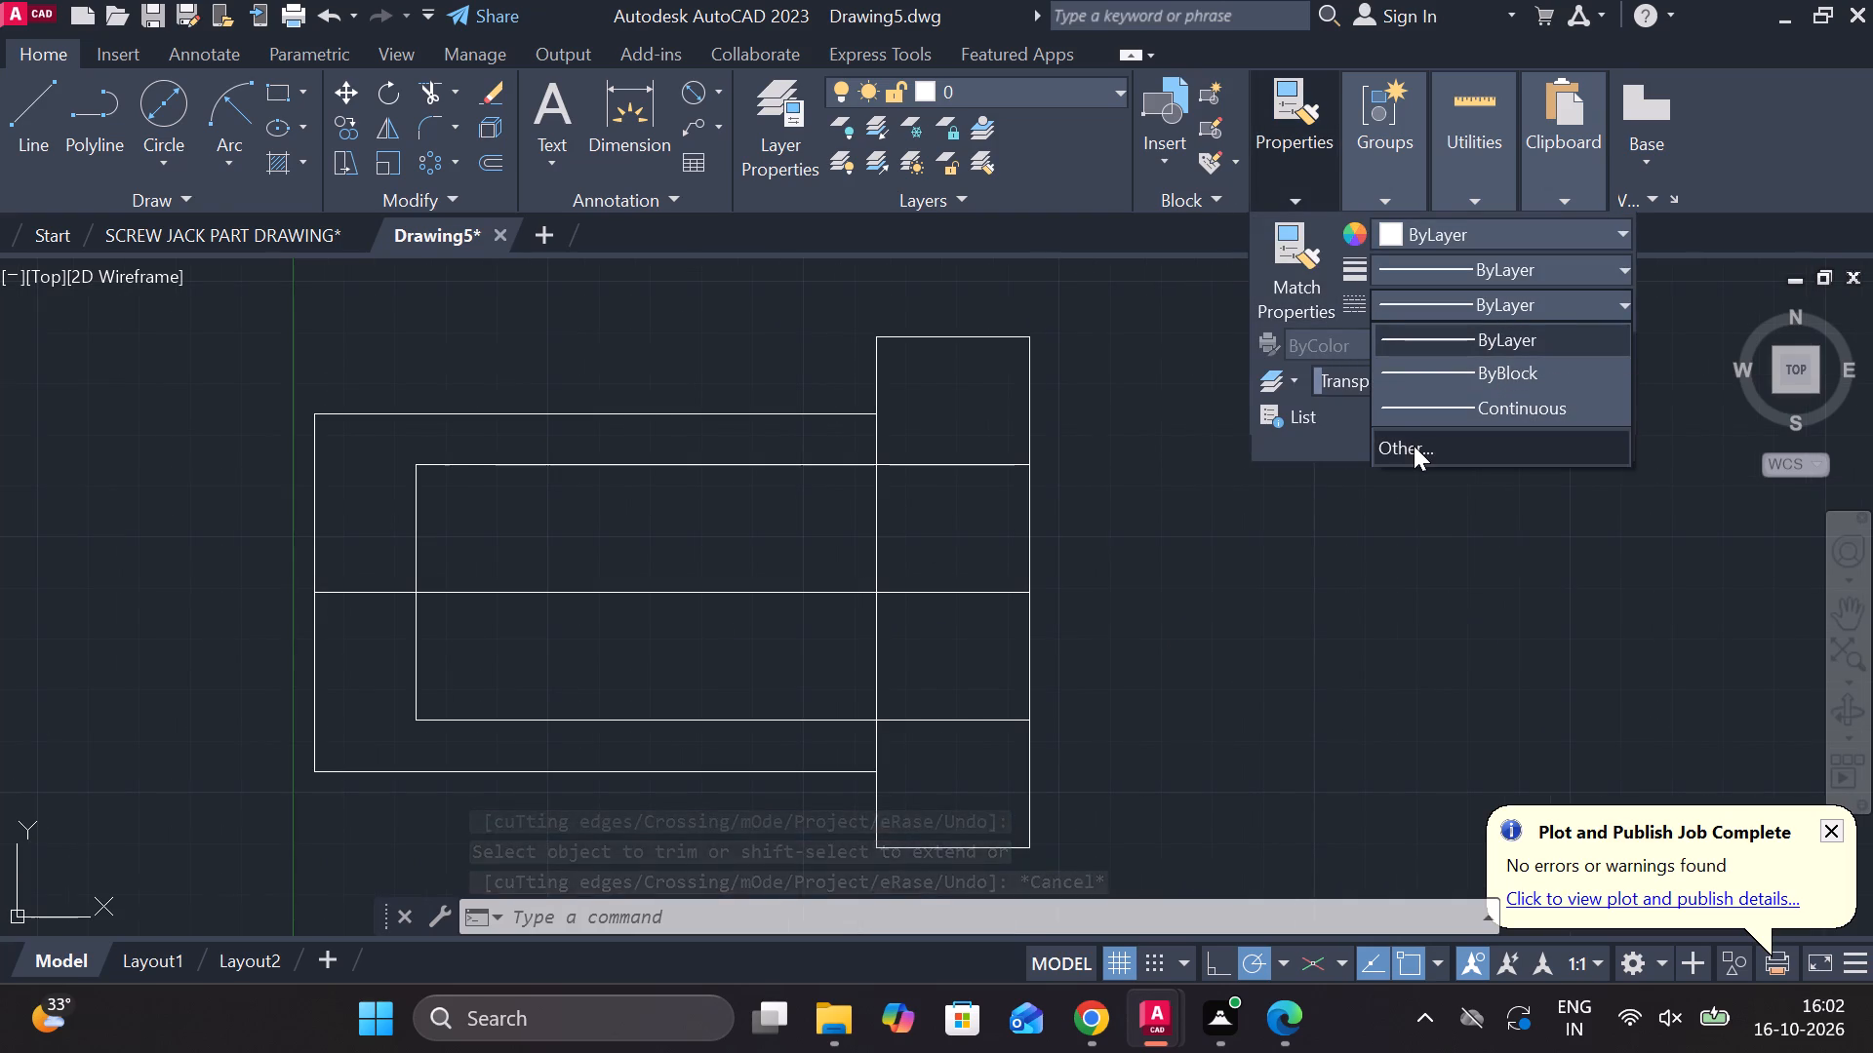
pyautogui.click(1414, 446)
pyautogui.click(1165, 246)
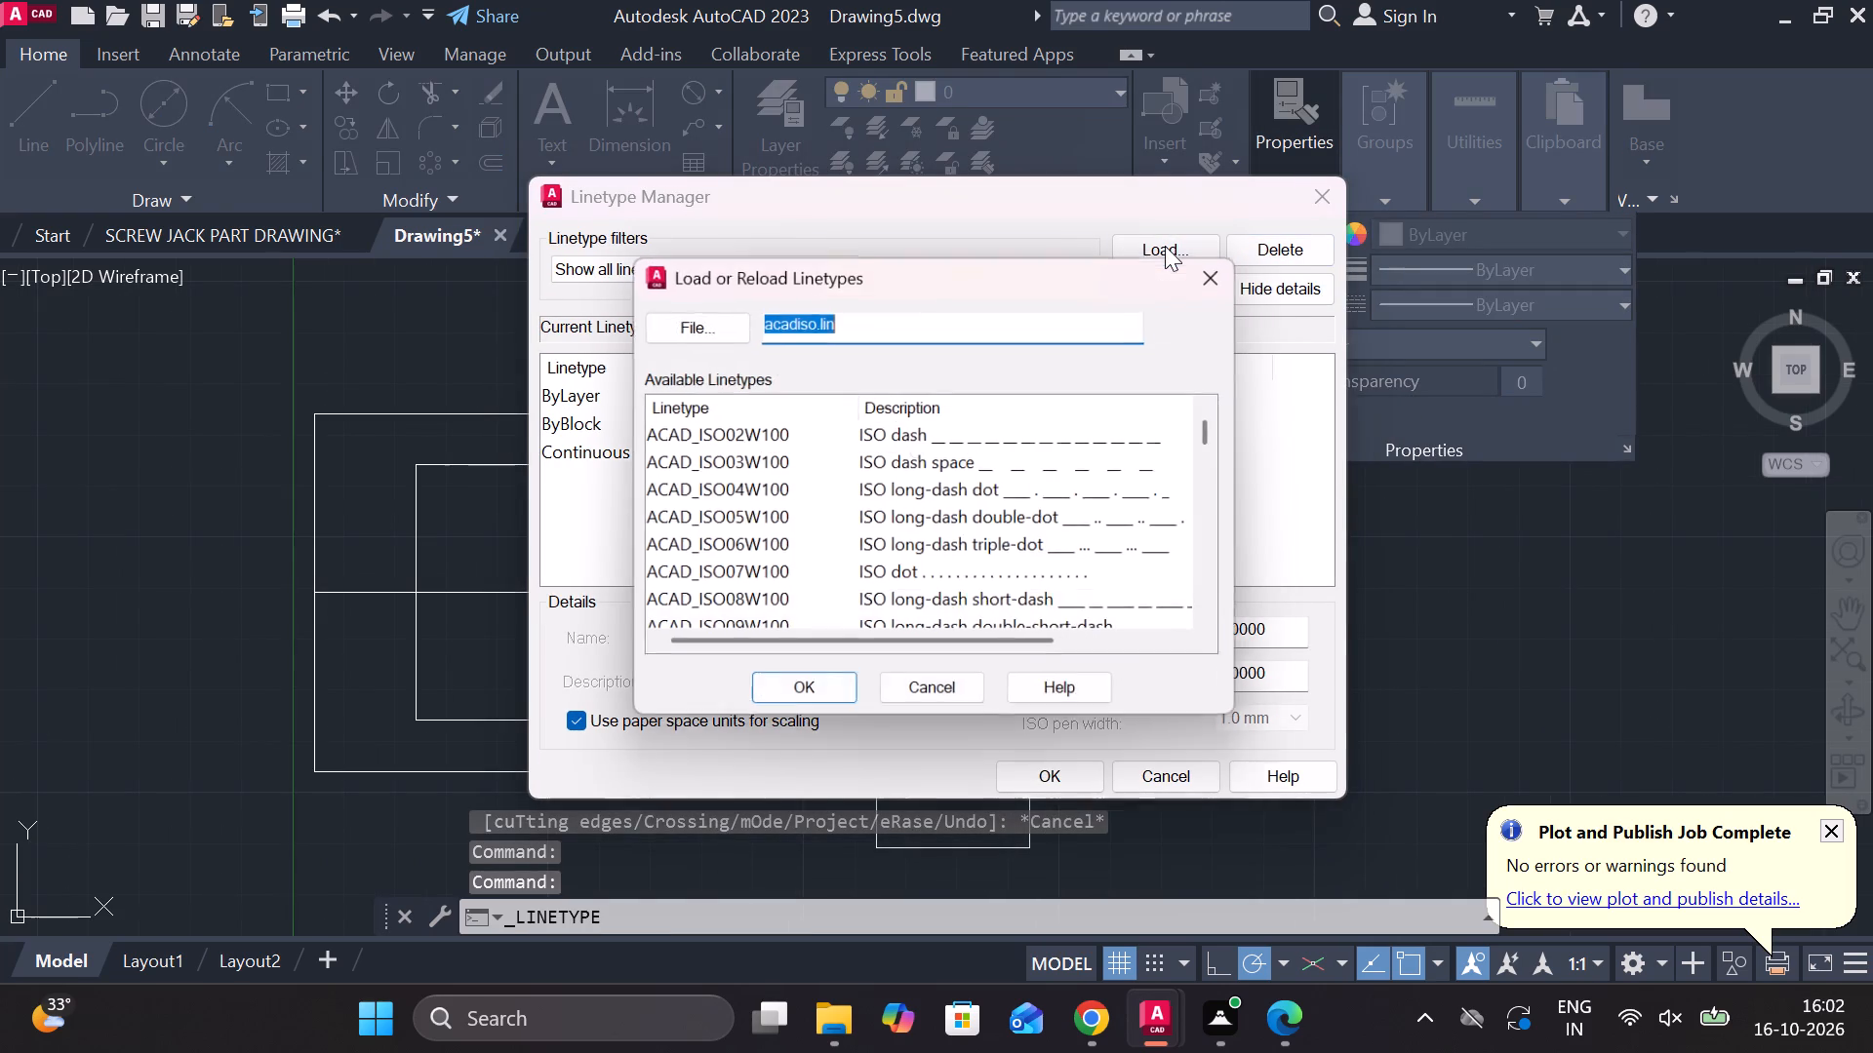
pyautogui.click(930, 440)
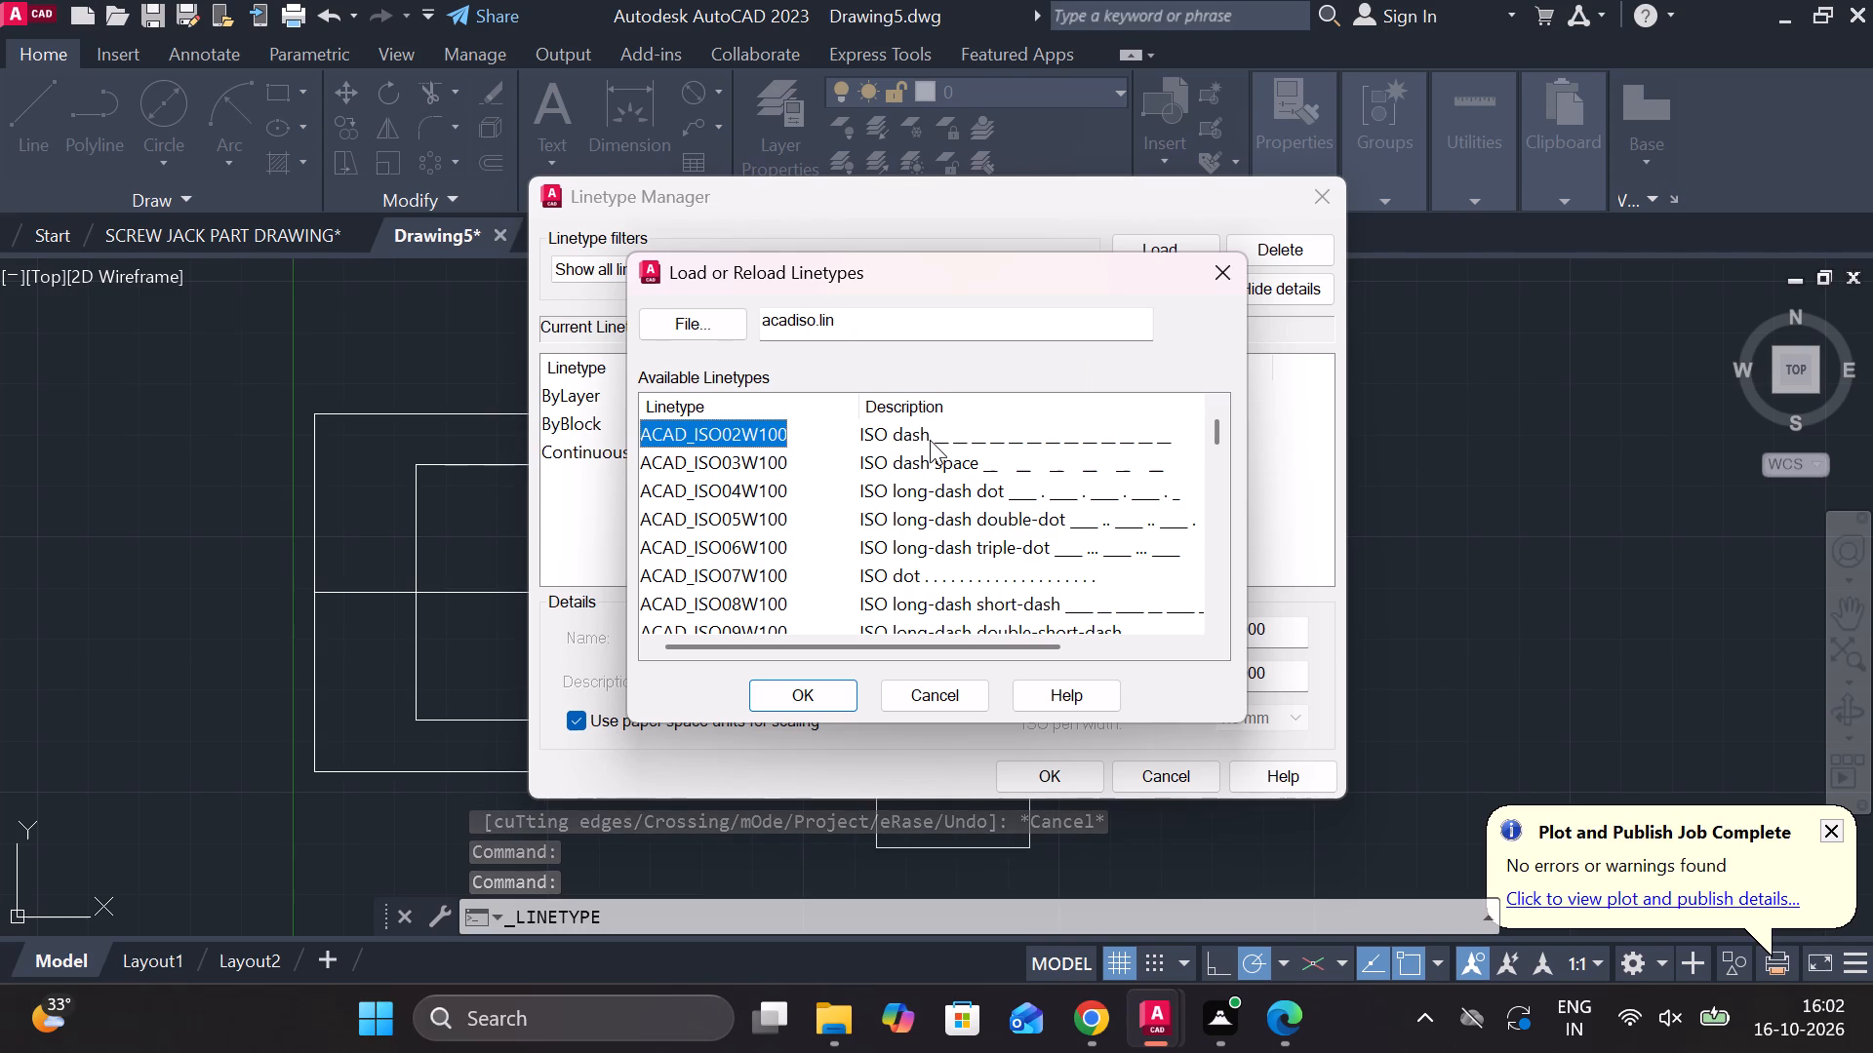
pyautogui.click(852, 688)
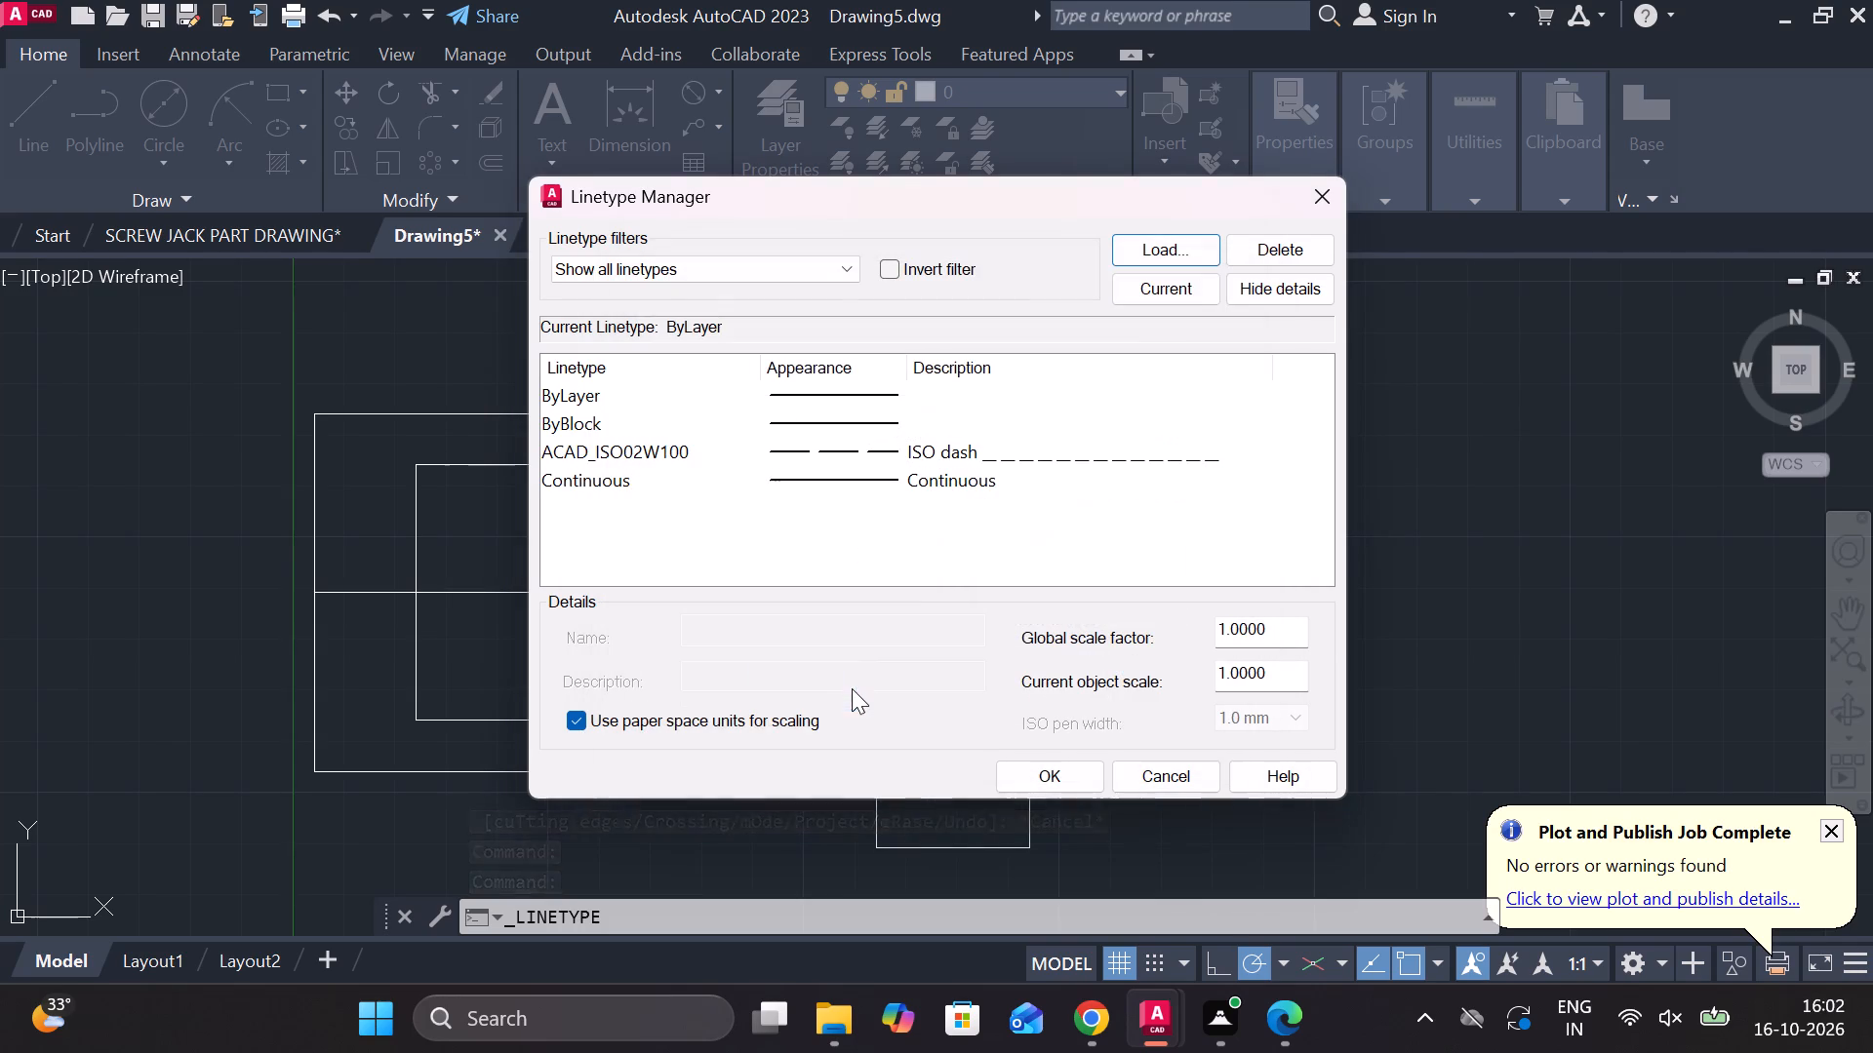
pyautogui.click(1070, 785)
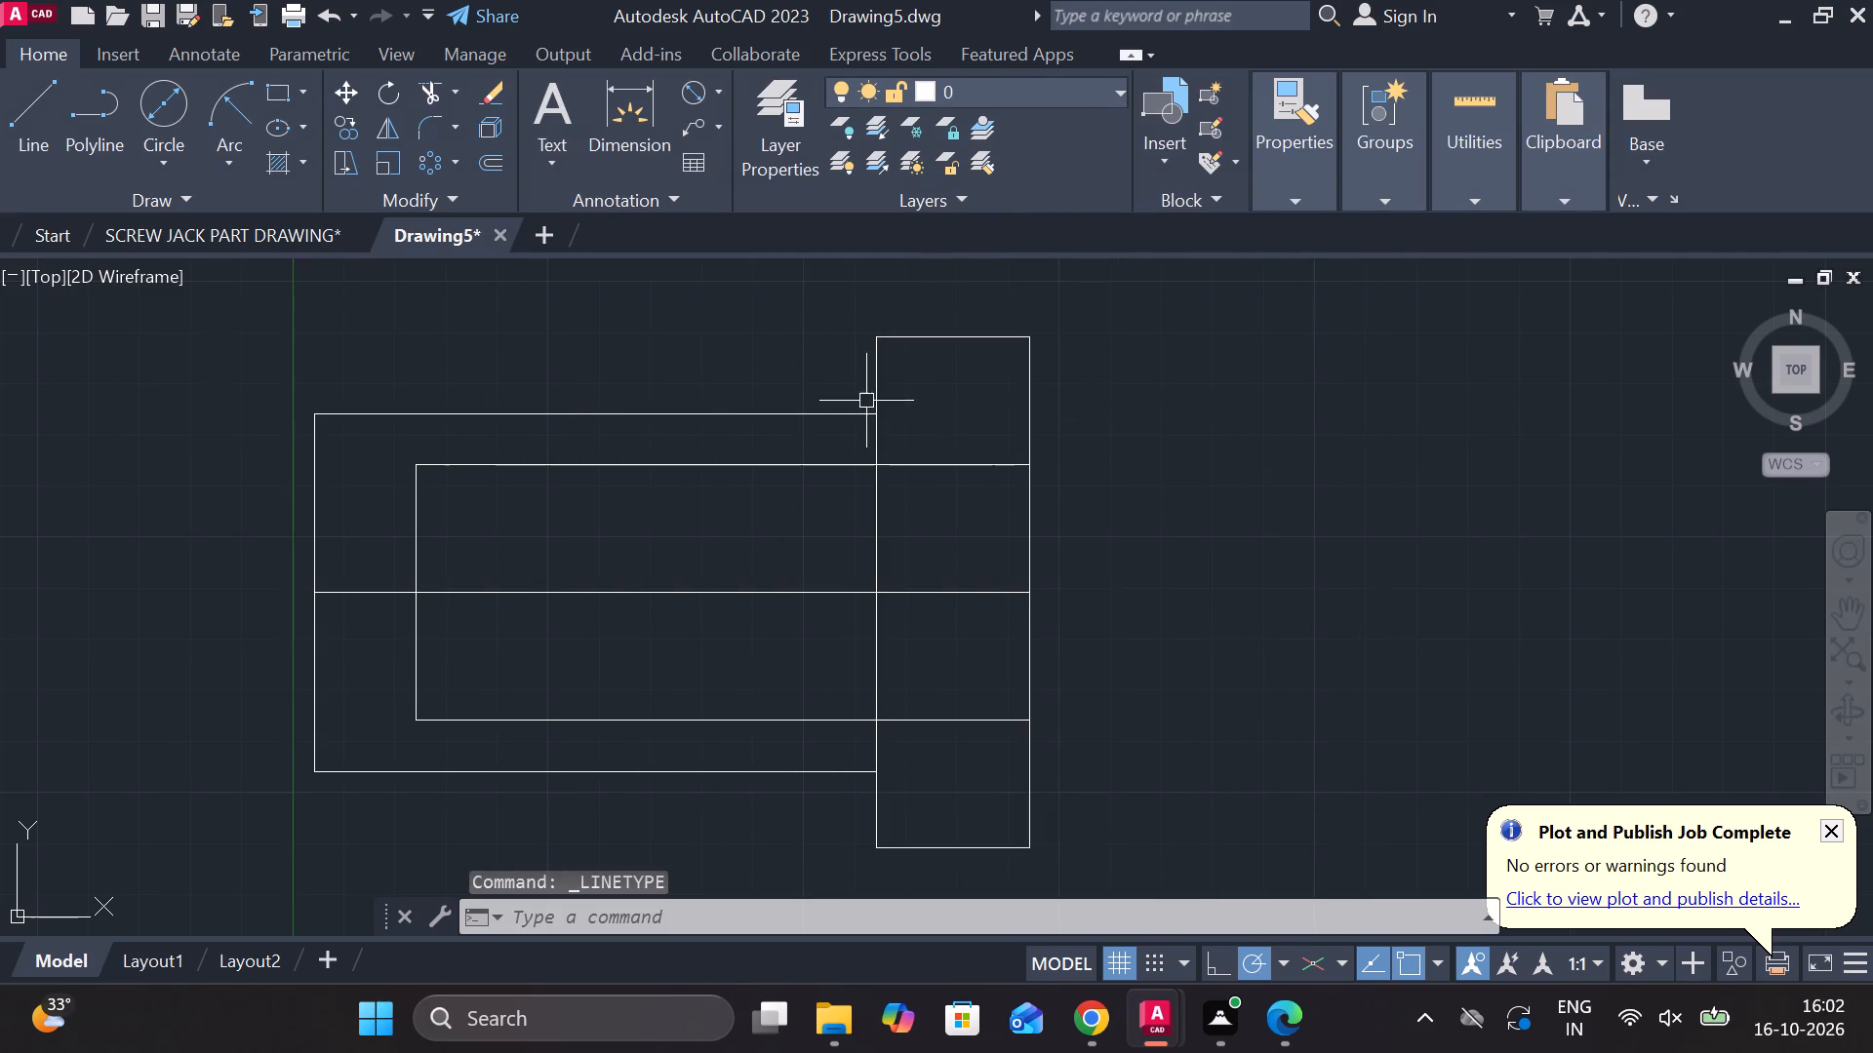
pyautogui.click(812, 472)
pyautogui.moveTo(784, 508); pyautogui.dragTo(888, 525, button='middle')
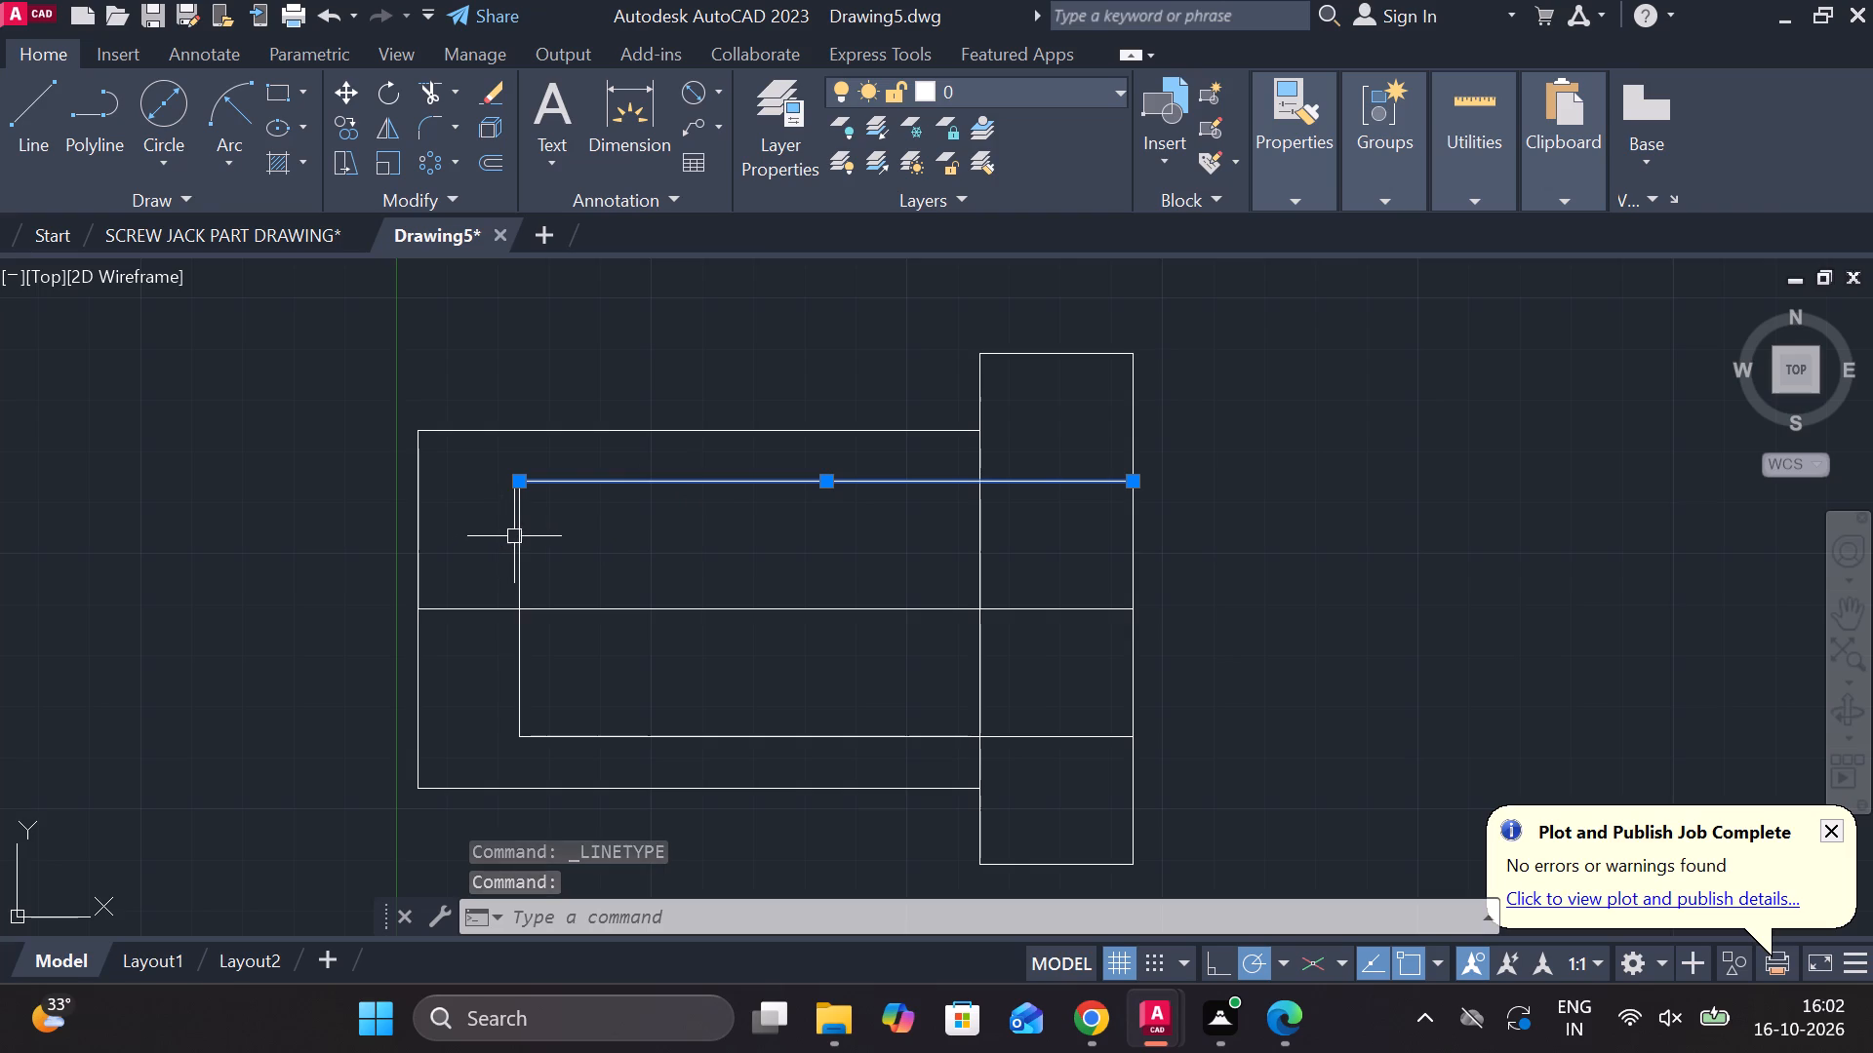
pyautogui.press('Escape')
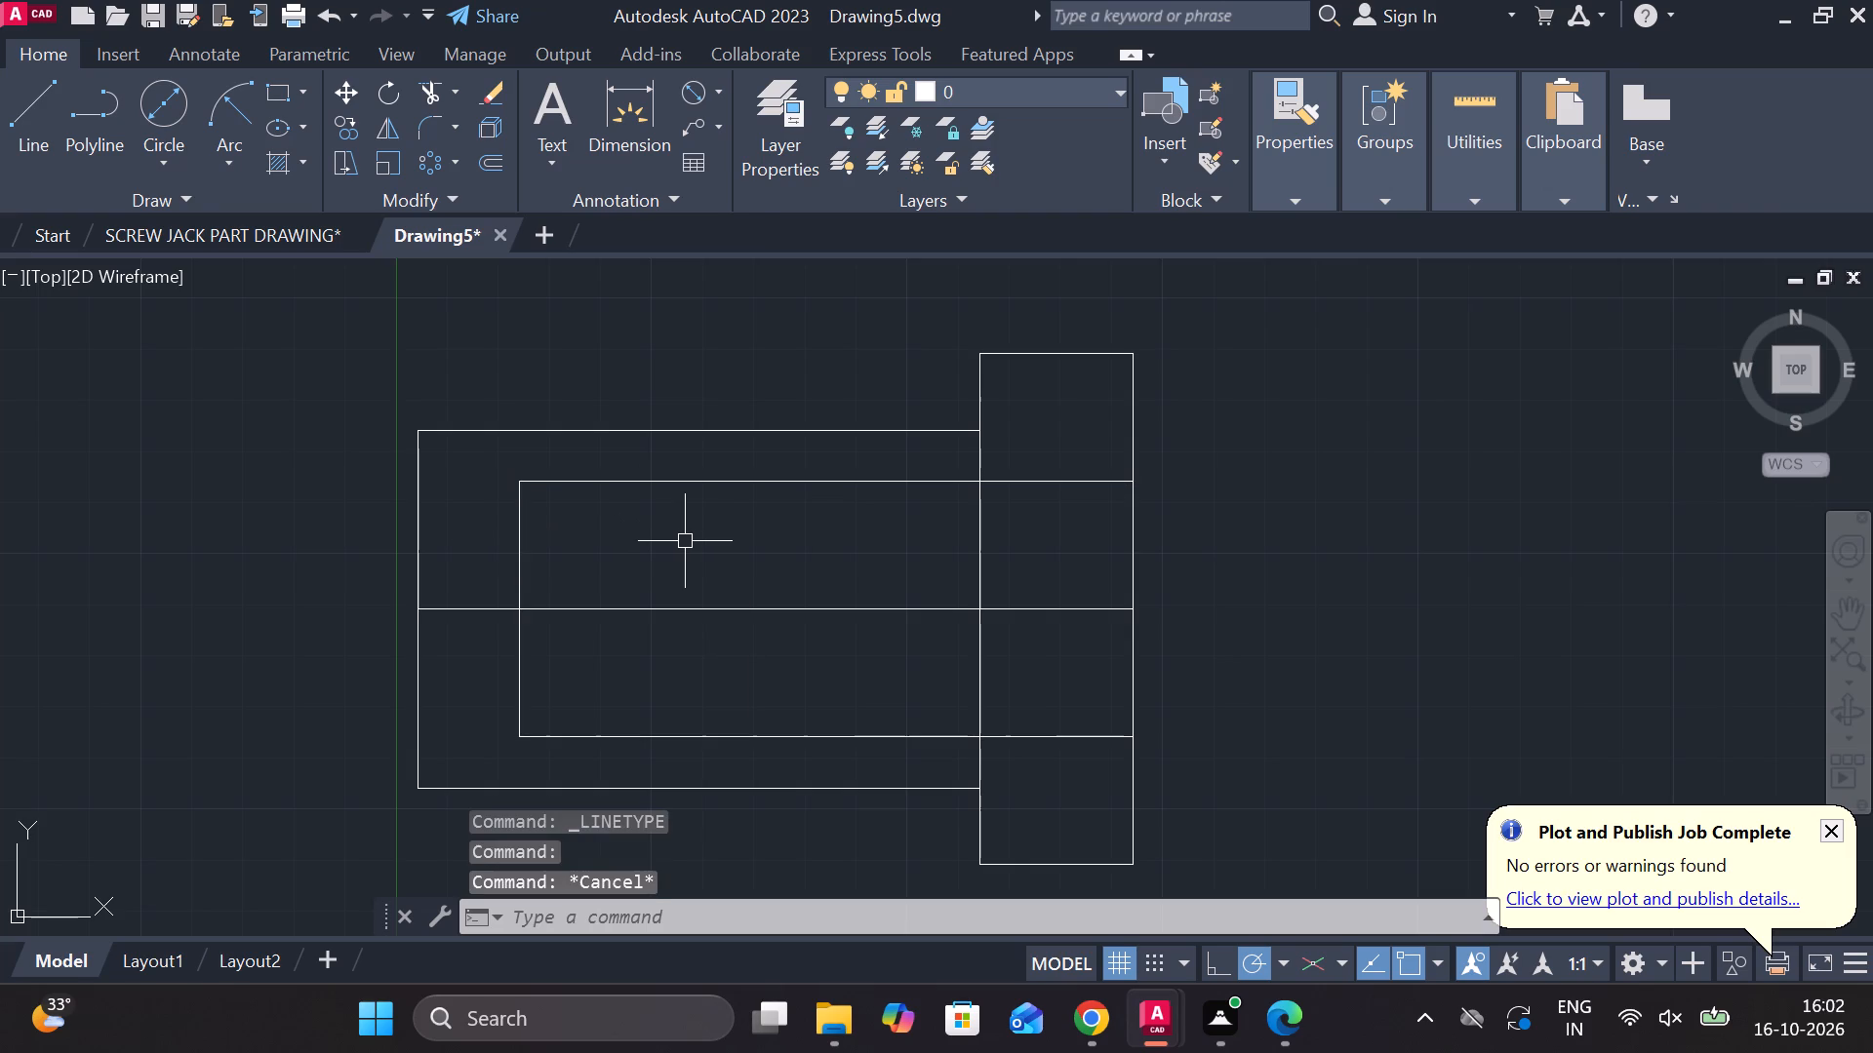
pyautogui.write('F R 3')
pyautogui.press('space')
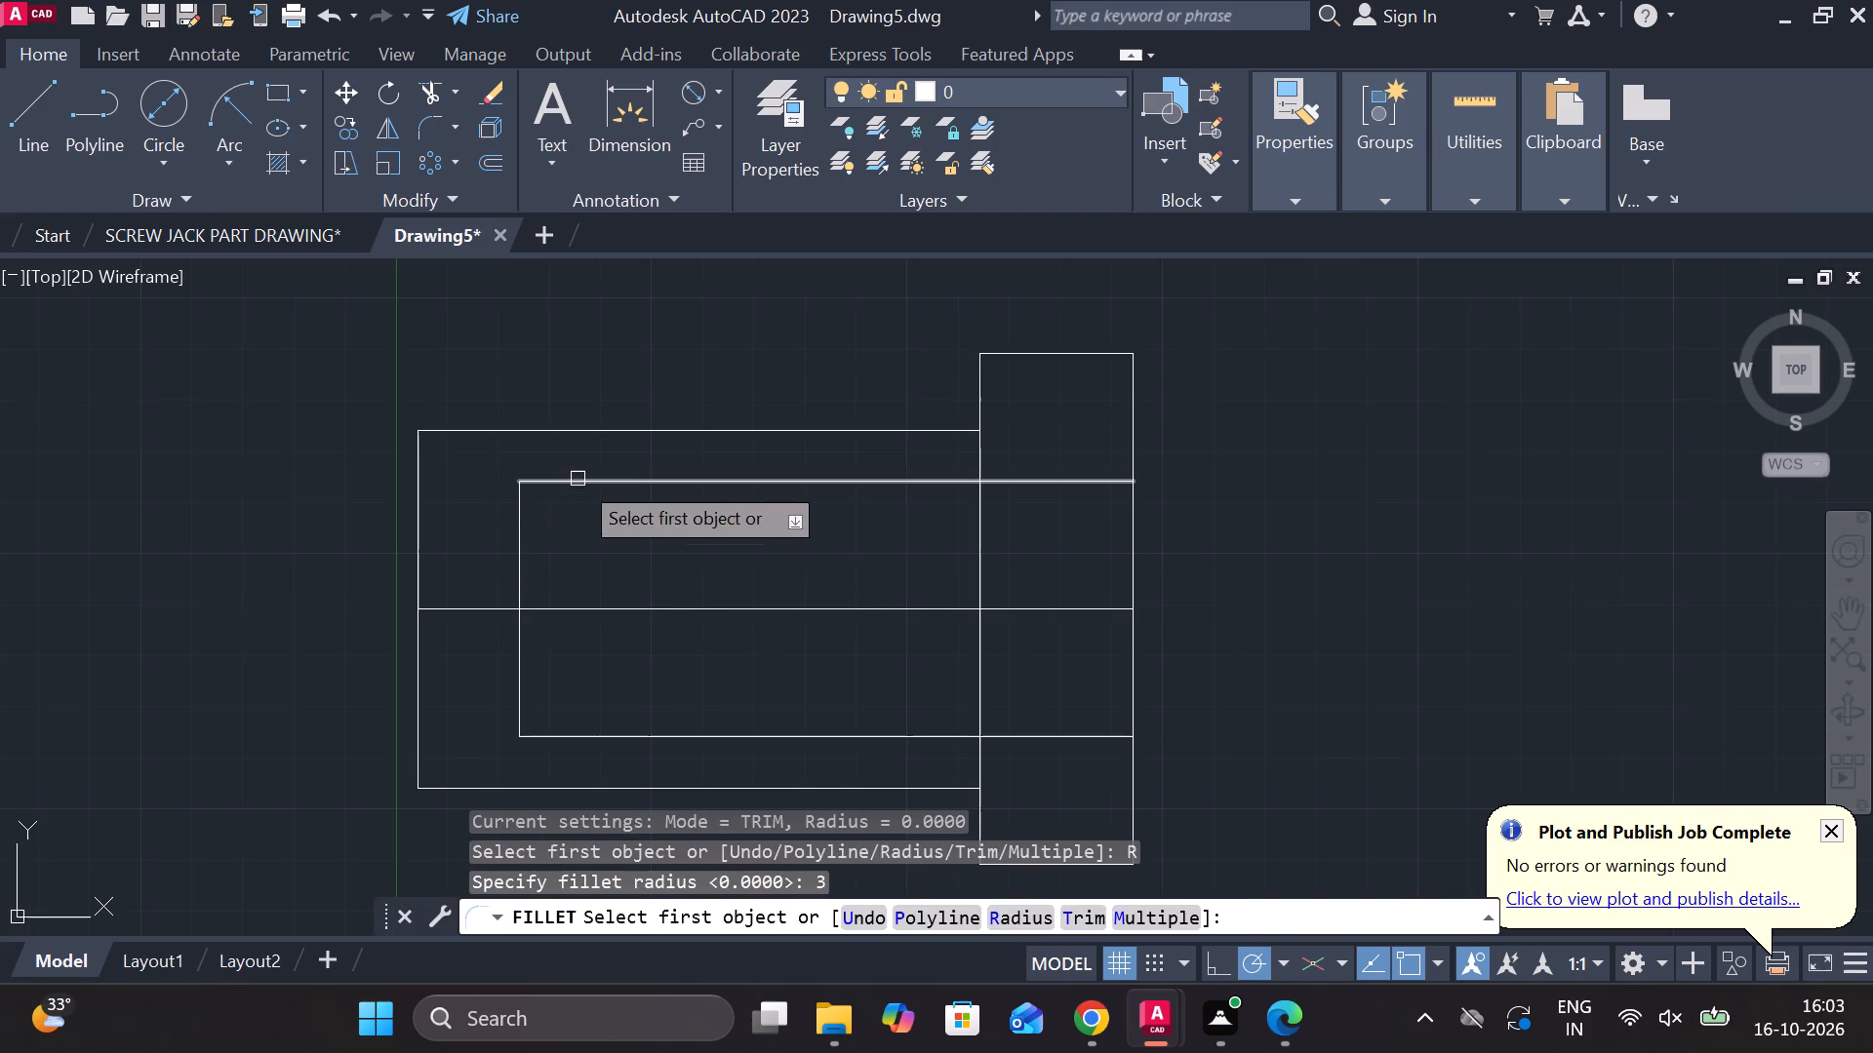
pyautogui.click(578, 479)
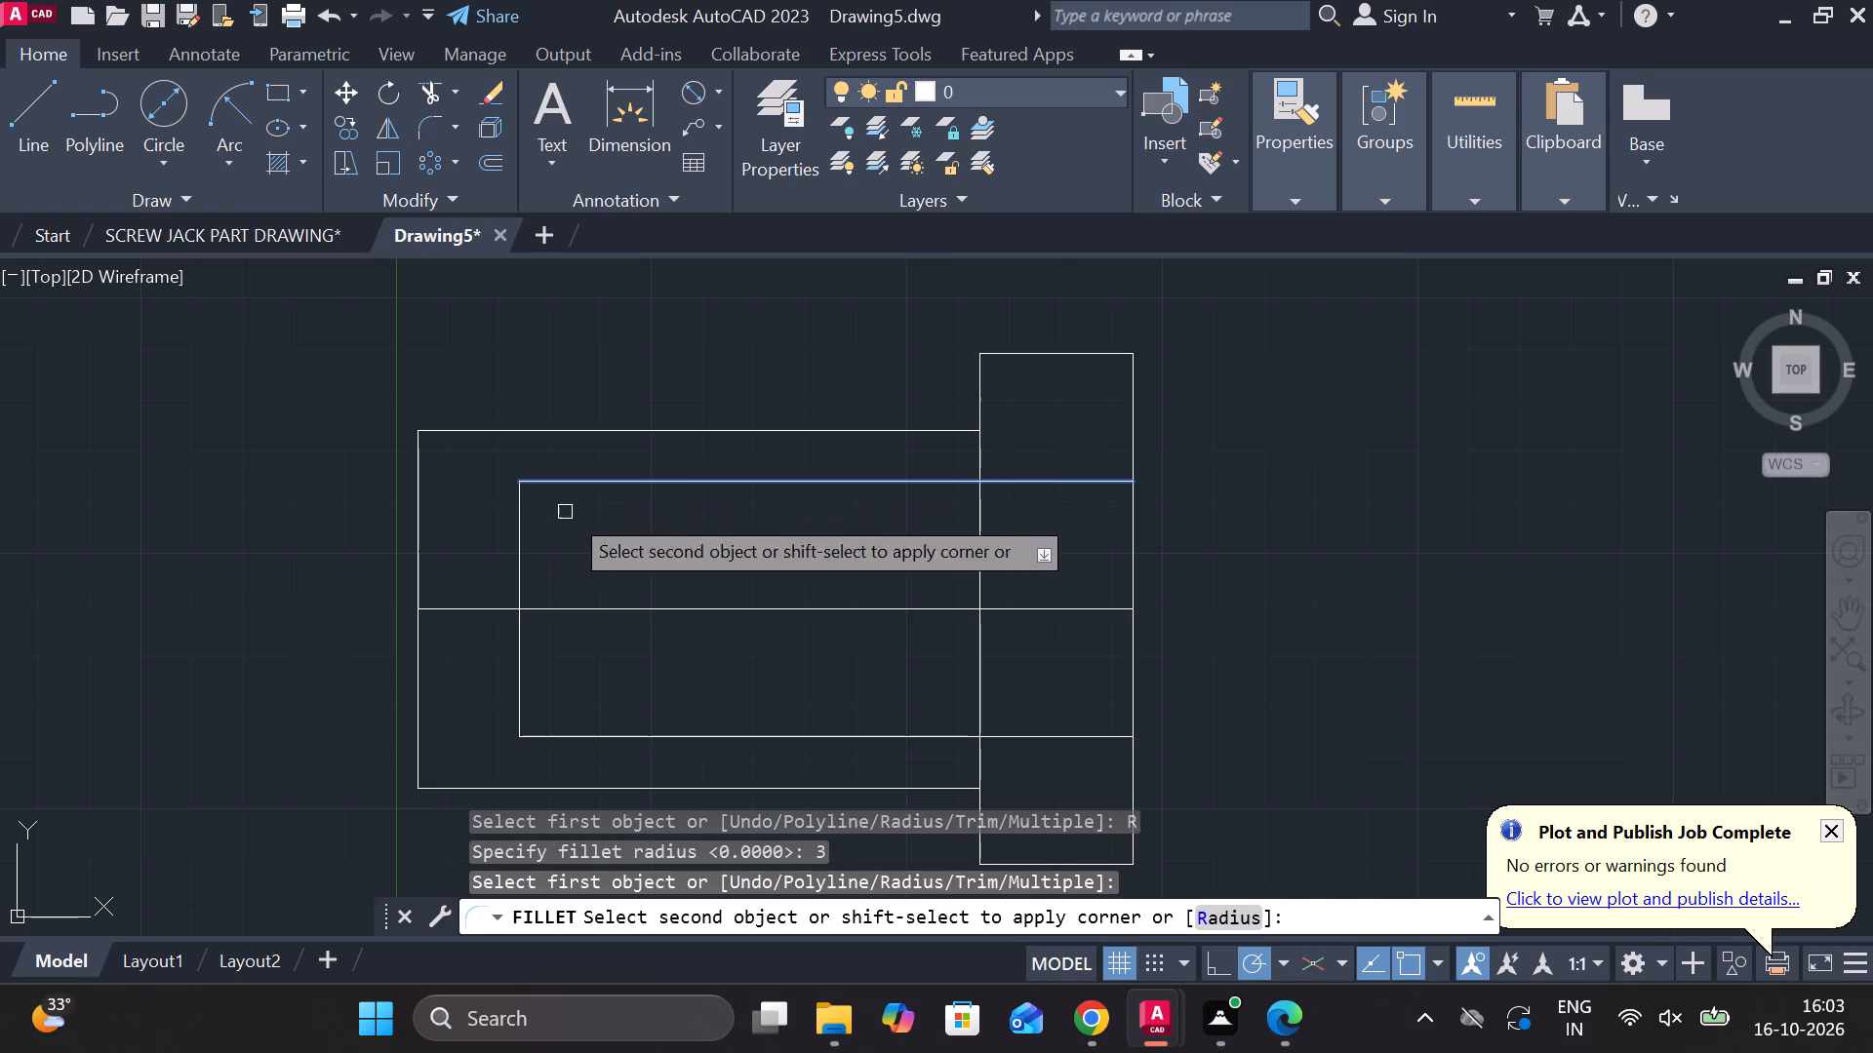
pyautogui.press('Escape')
# Fillet the upper-left and lower-left corners of the inner bore outline with radius 5.
pyautogui.write('F R')
pyautogui.press('space')
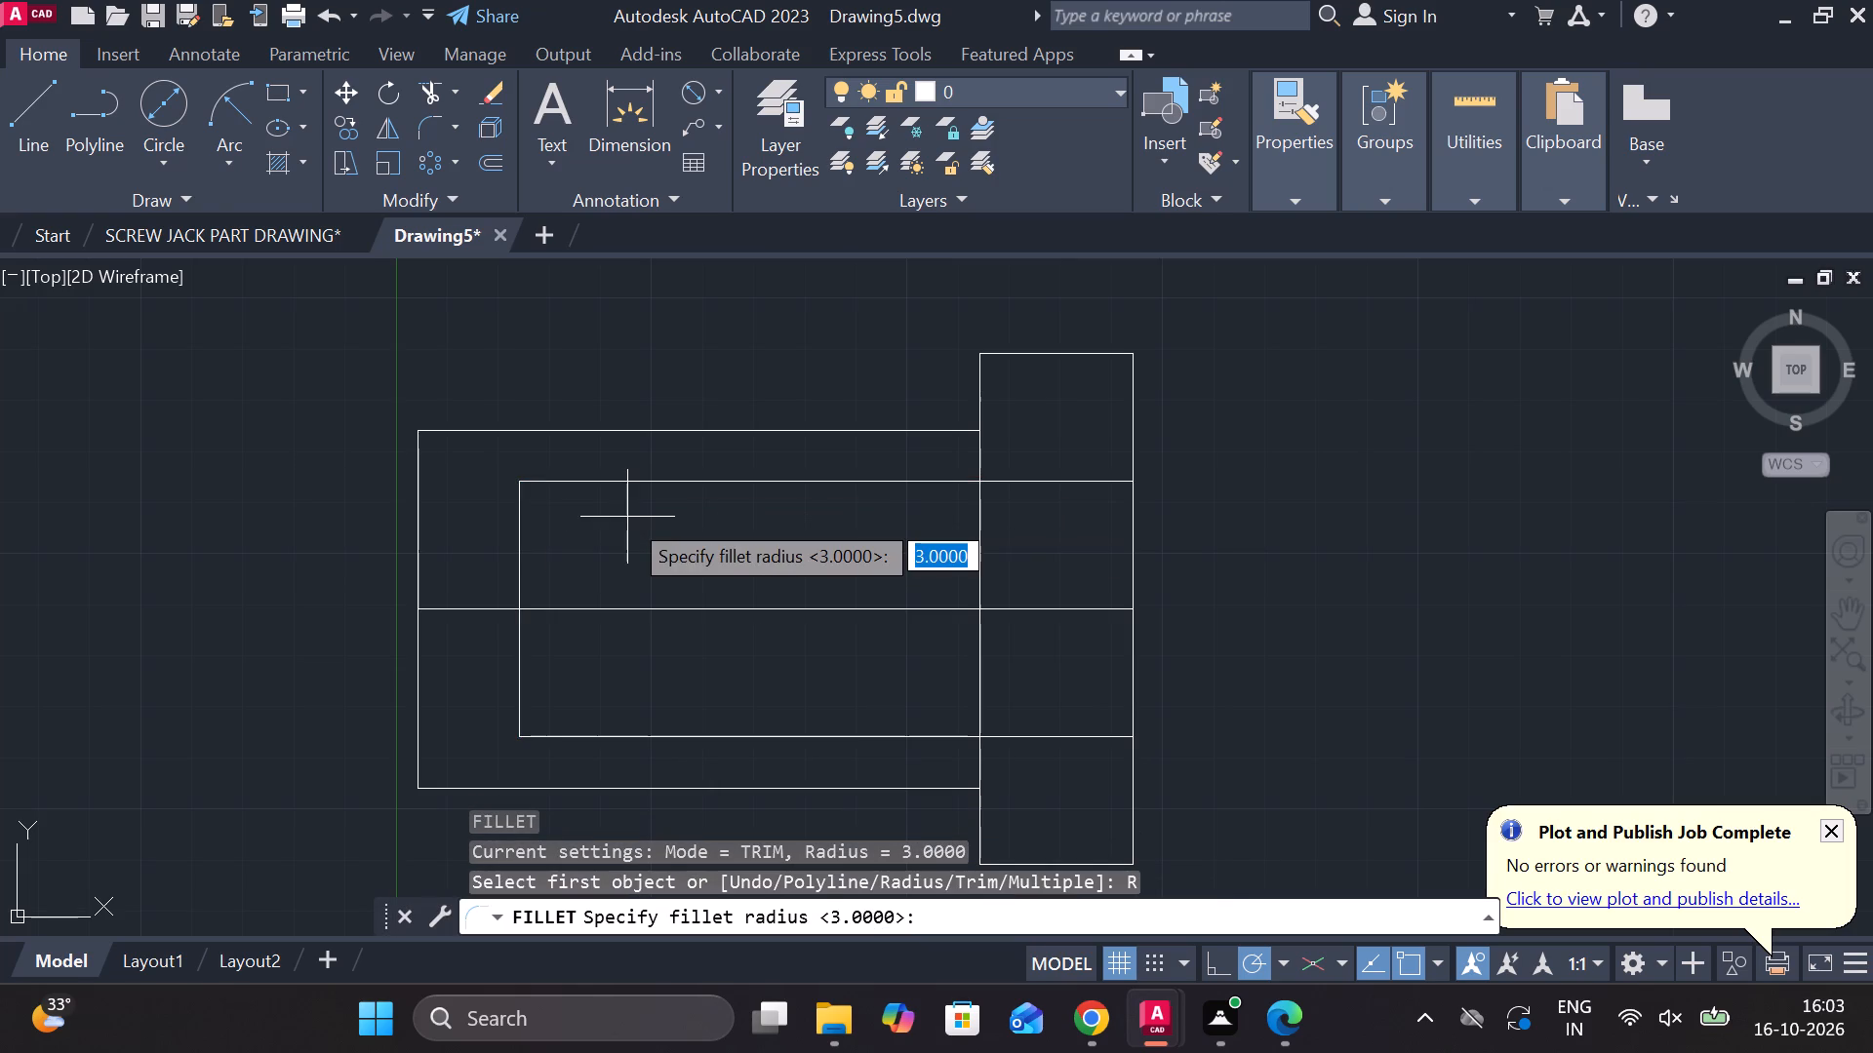
pyautogui.press('5')
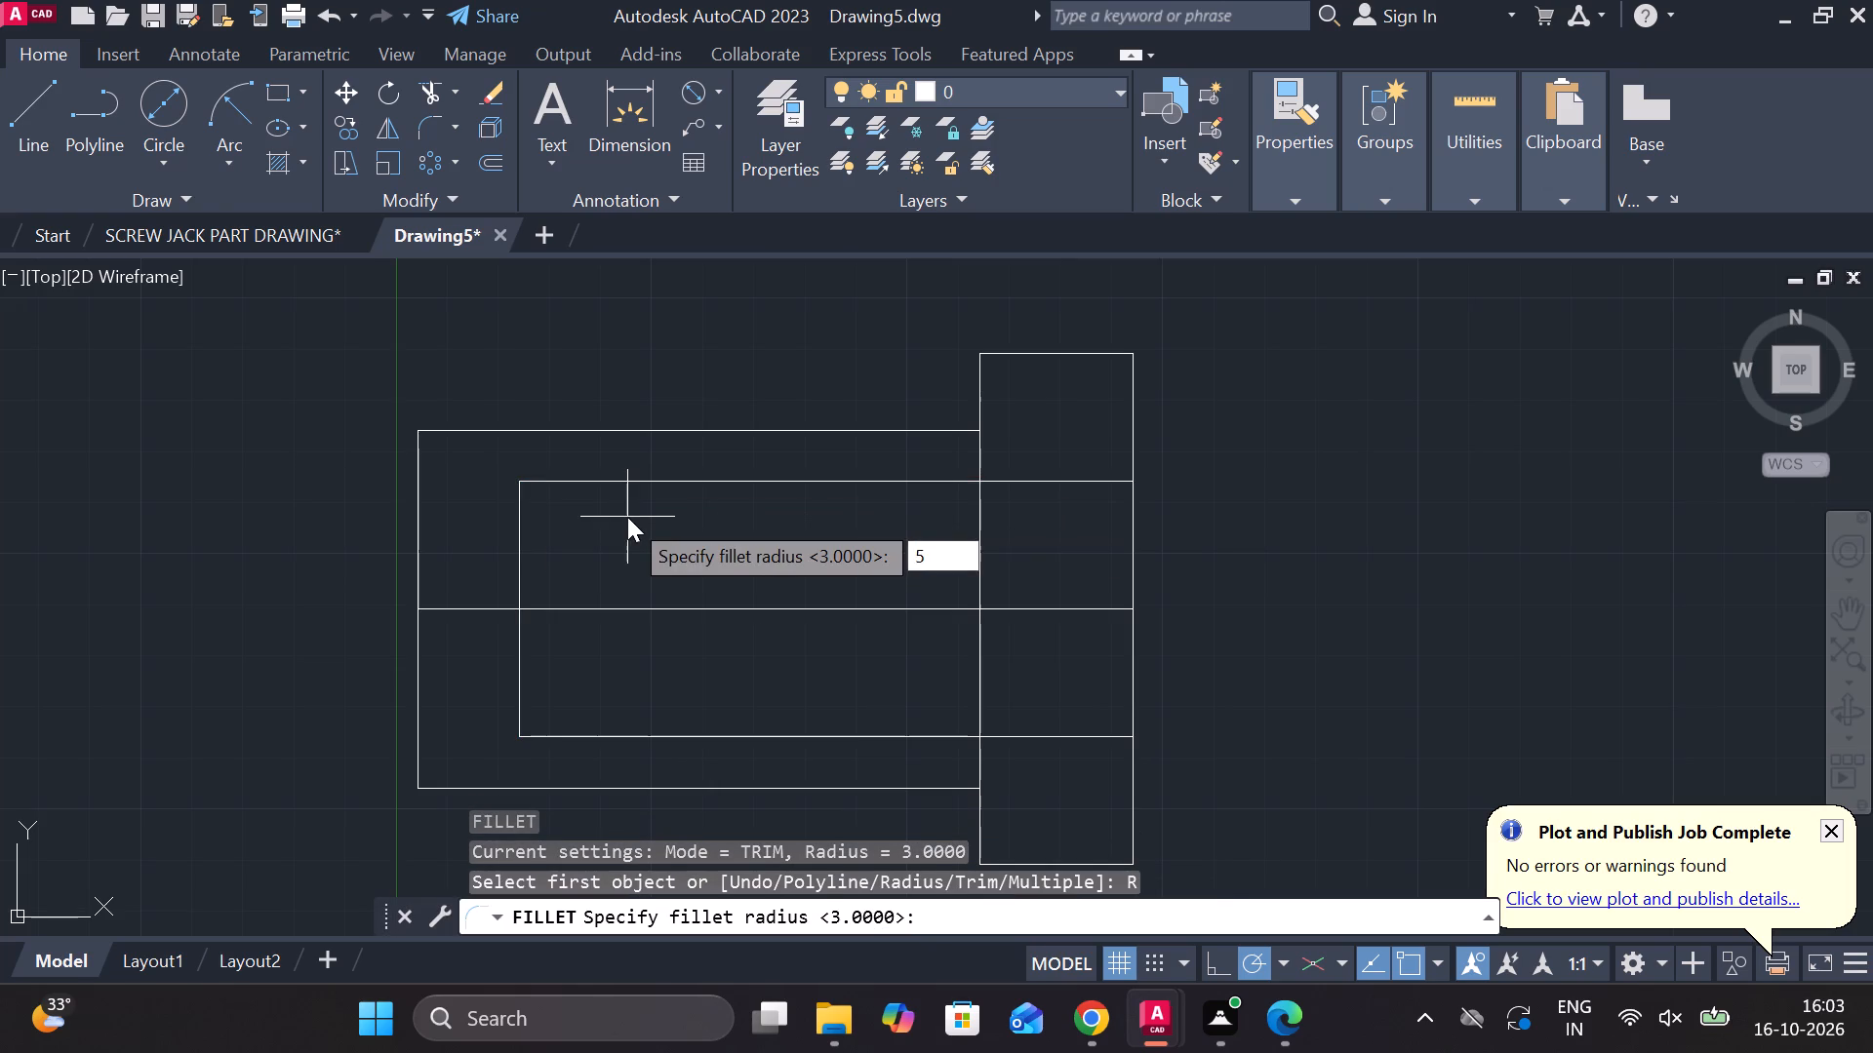
pyautogui.press('space')
pyautogui.click(561, 486)
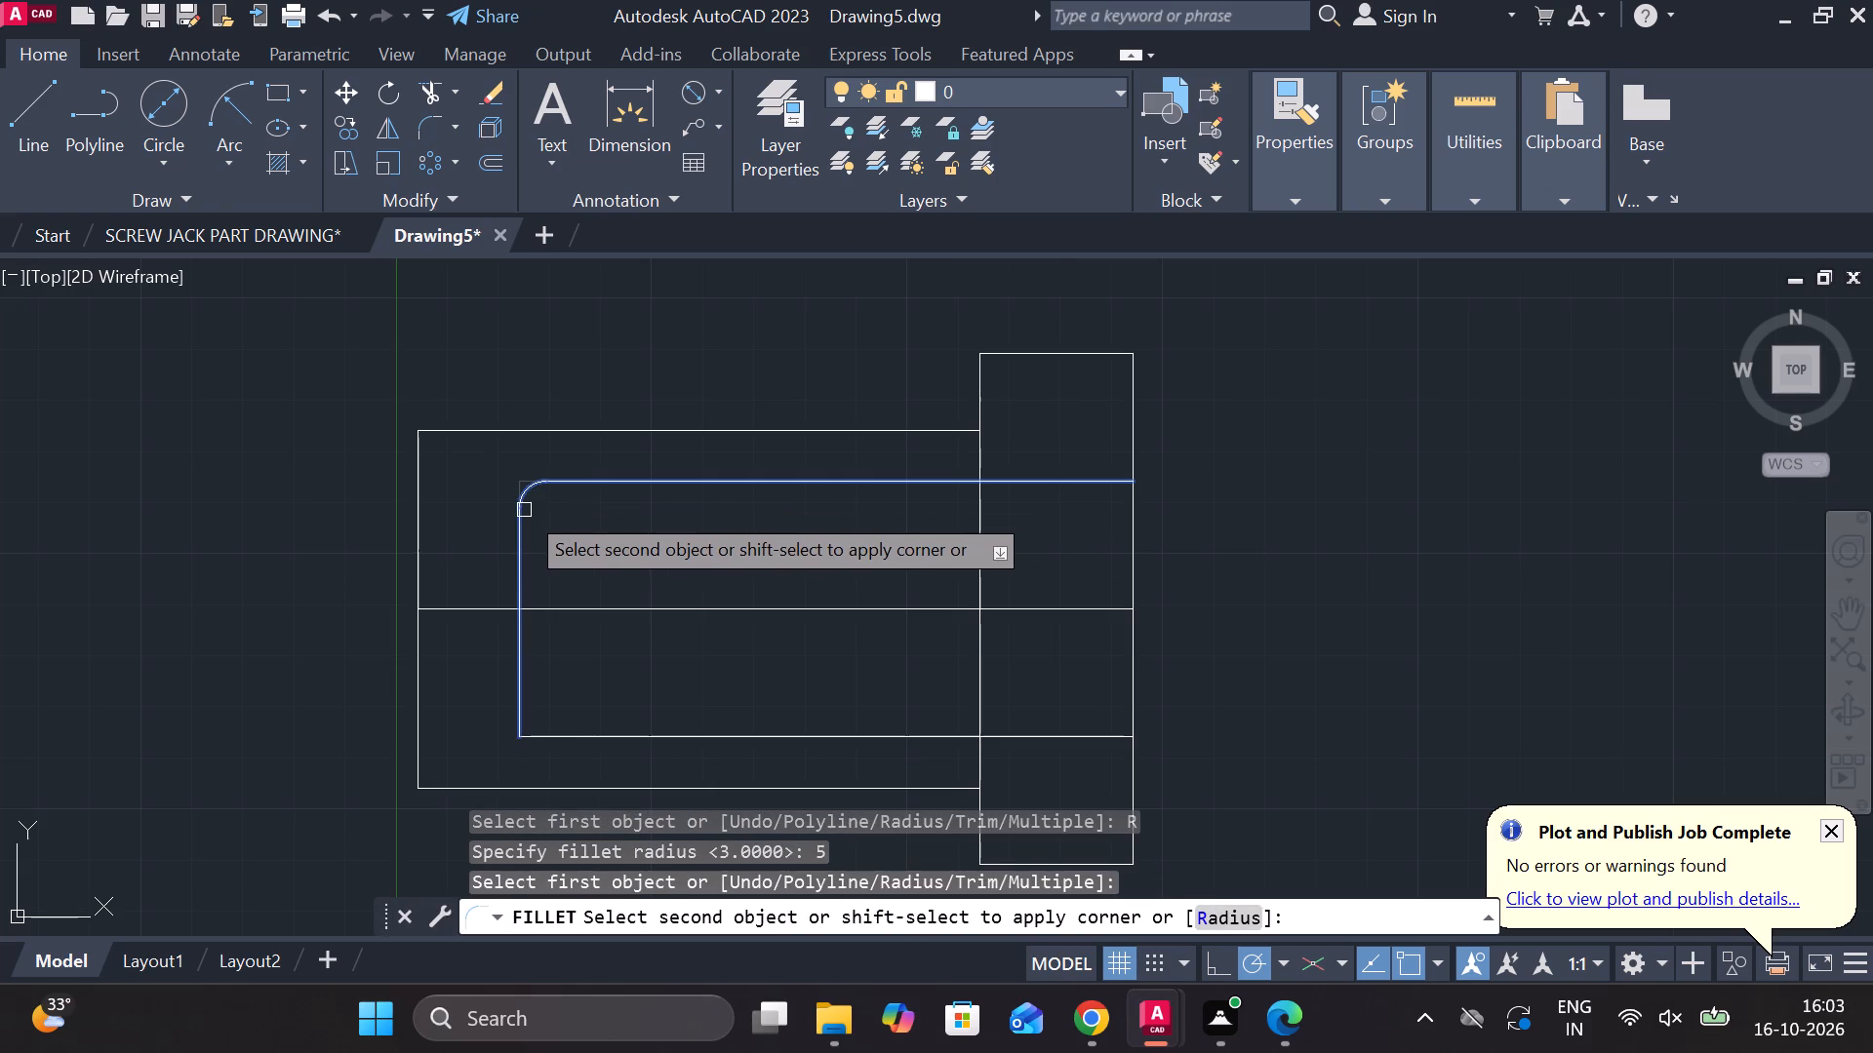
pyautogui.click(524, 510)
pyautogui.press('space')
pyautogui.click(518, 707)
pyautogui.click(539, 738)
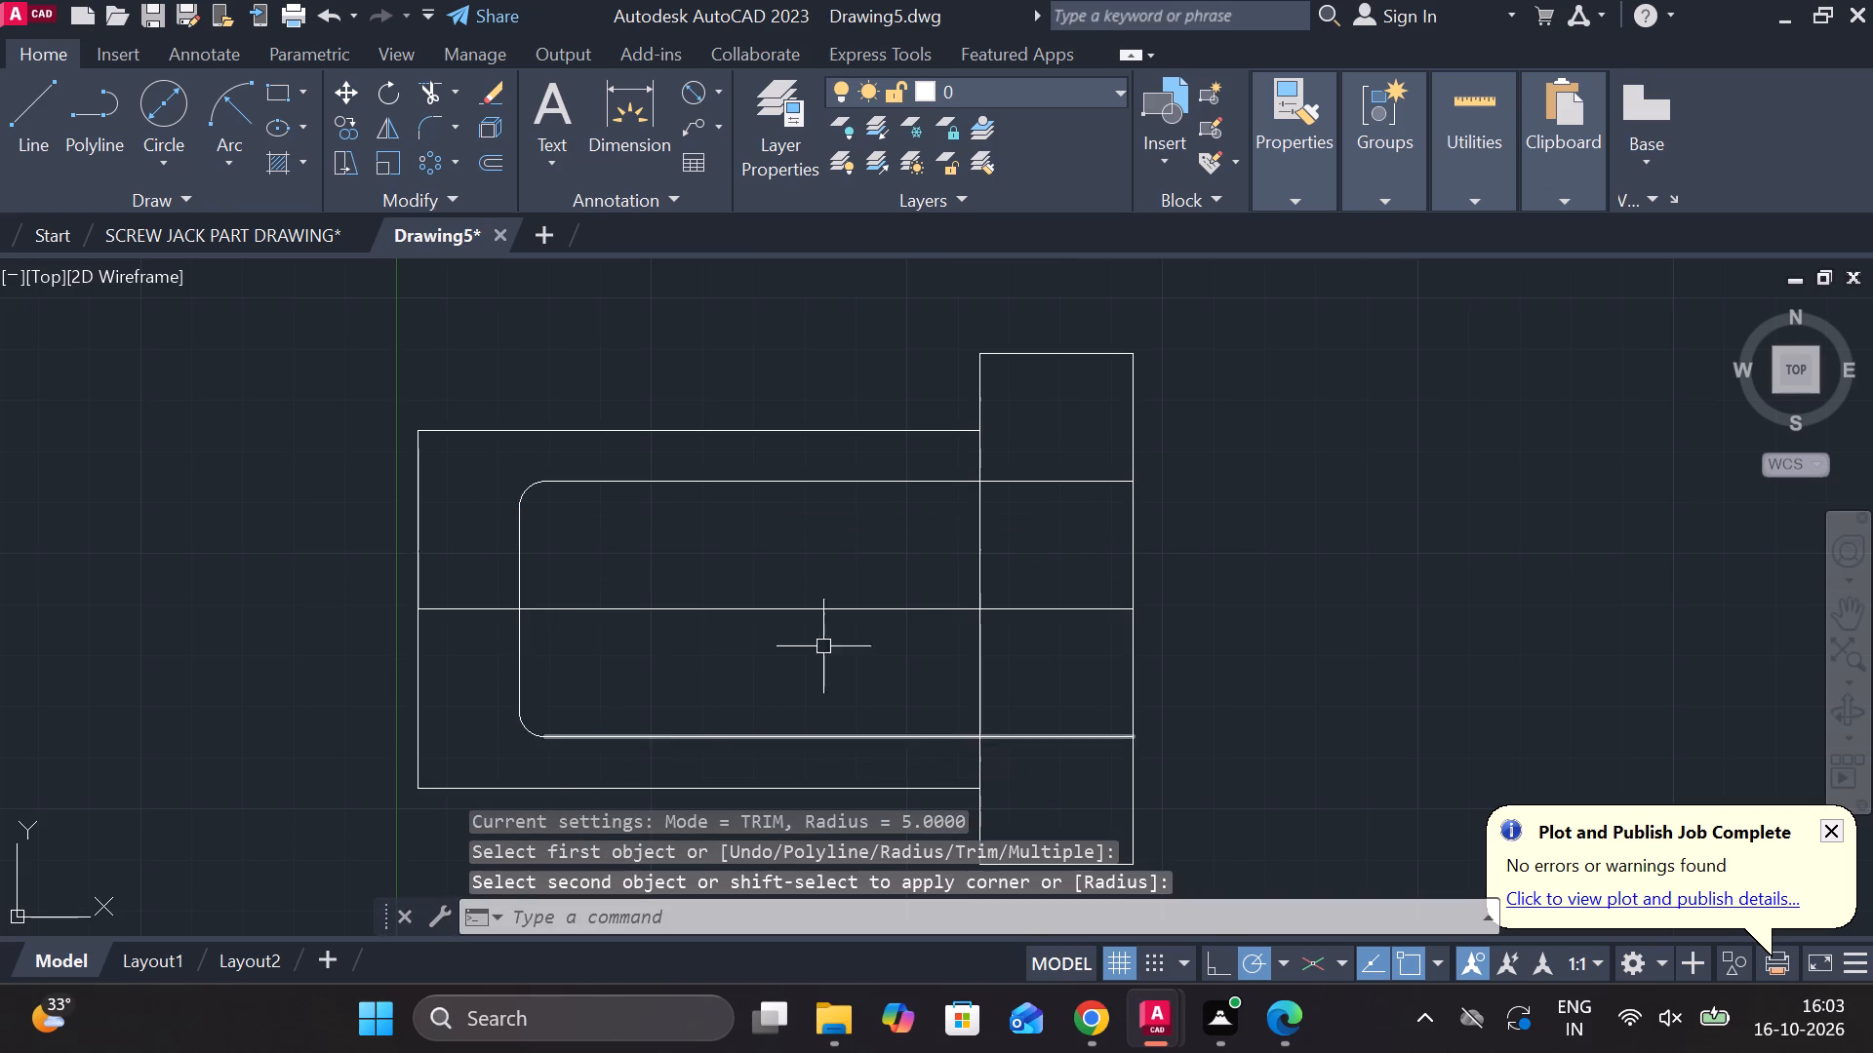
# Fillet the two upper corners of the end block with radius 5.
pyautogui.press('space')
pyautogui.click(1000, 359)
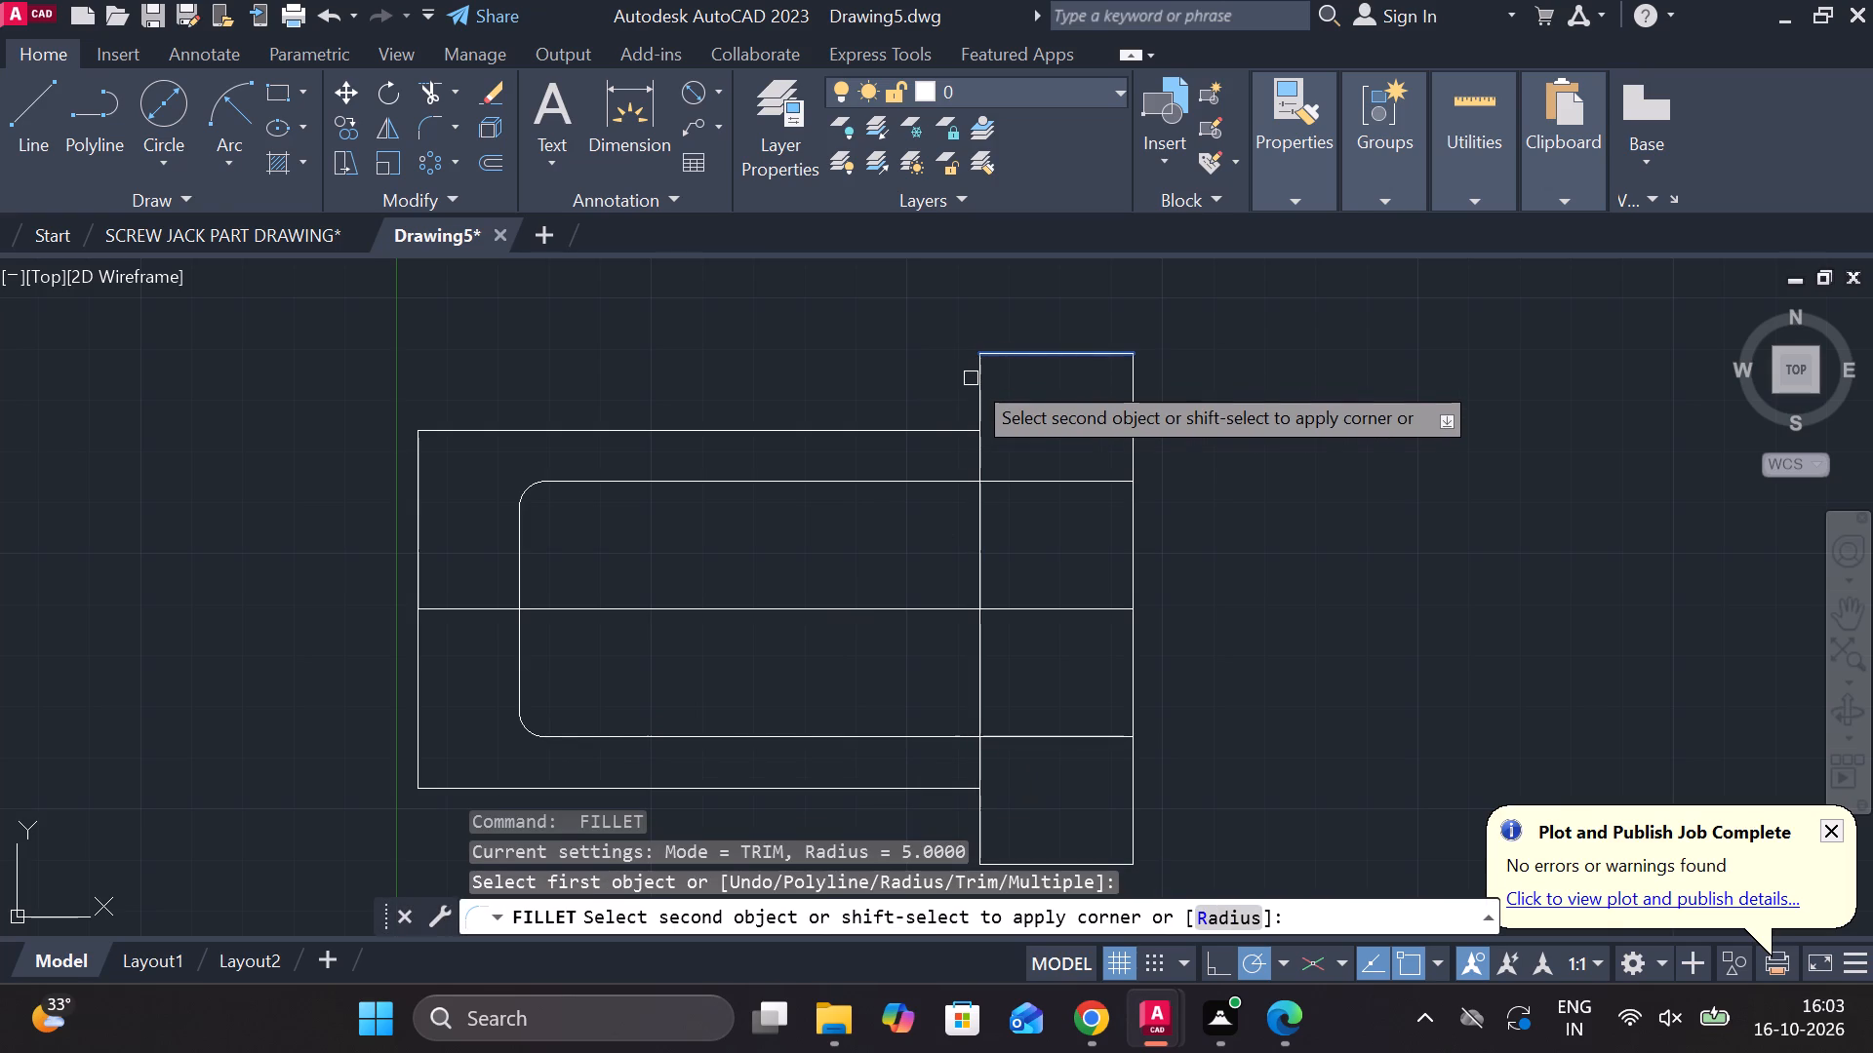
pyautogui.click(976, 382)
pyautogui.press('space')
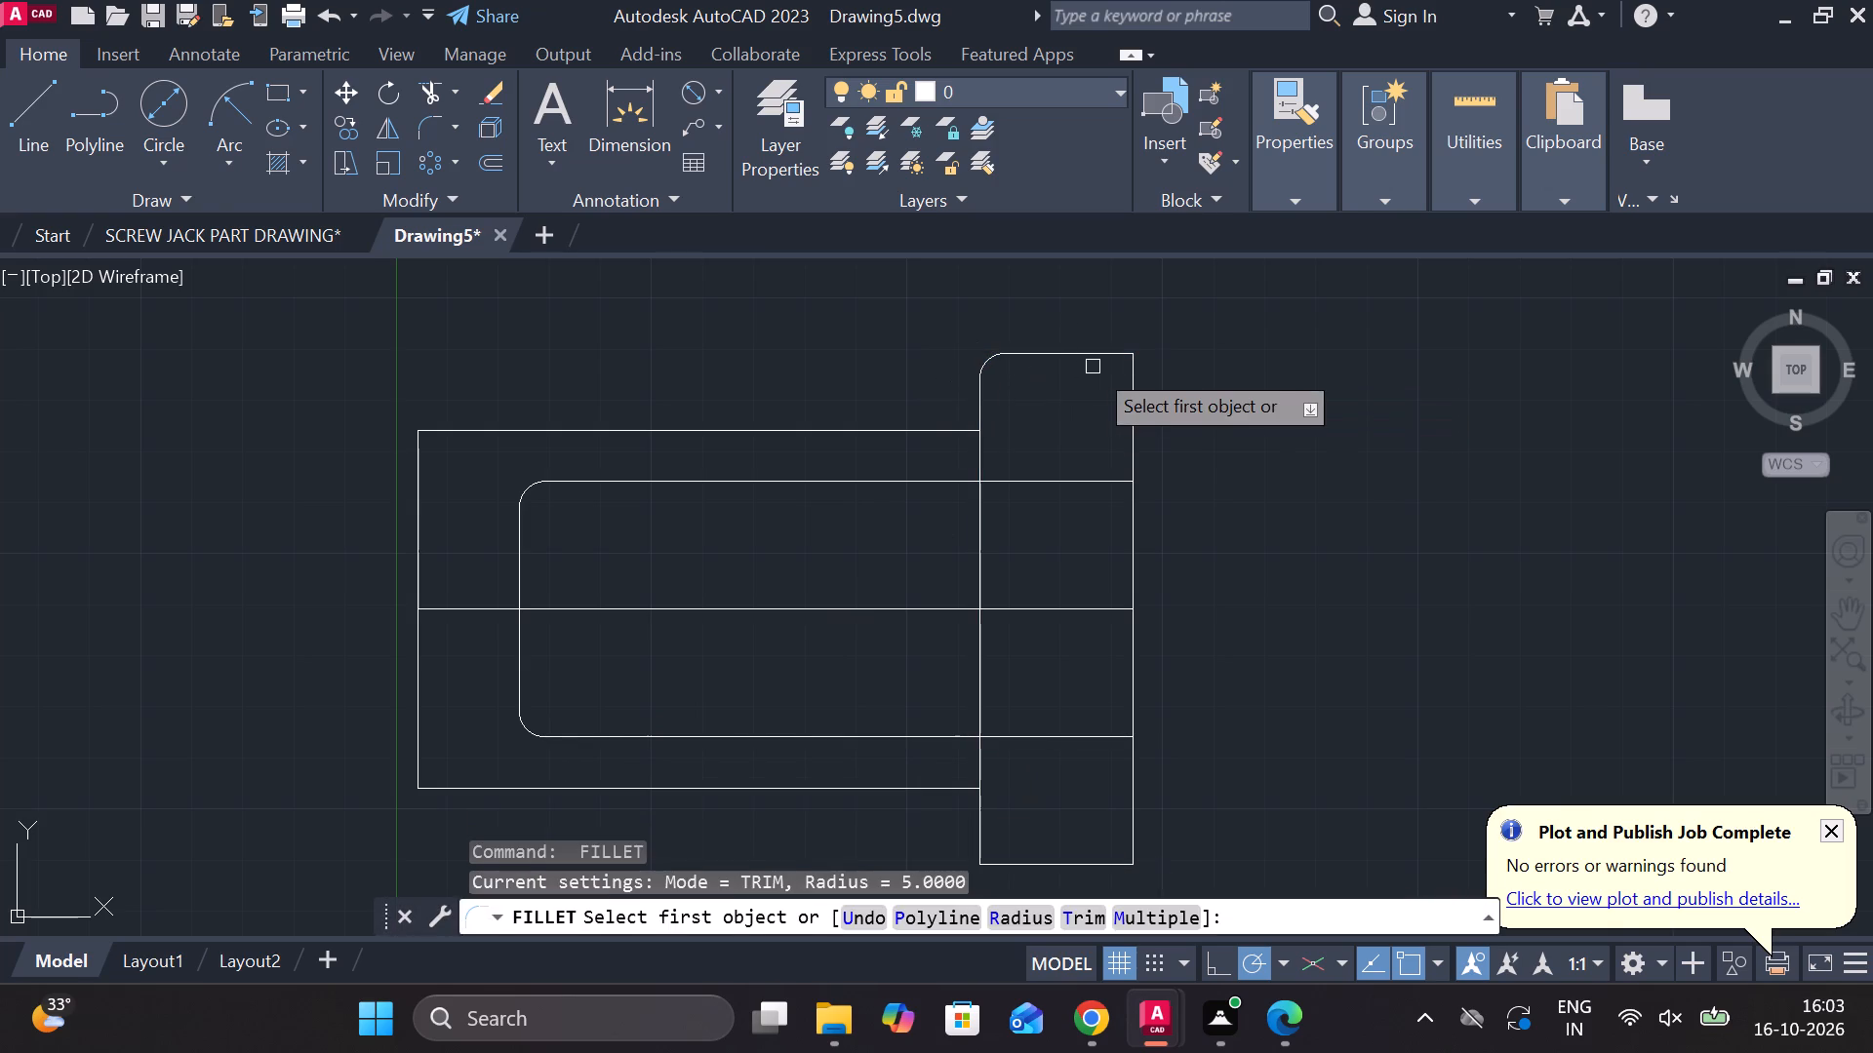
pyautogui.click(1090, 357)
pyautogui.click(1125, 385)
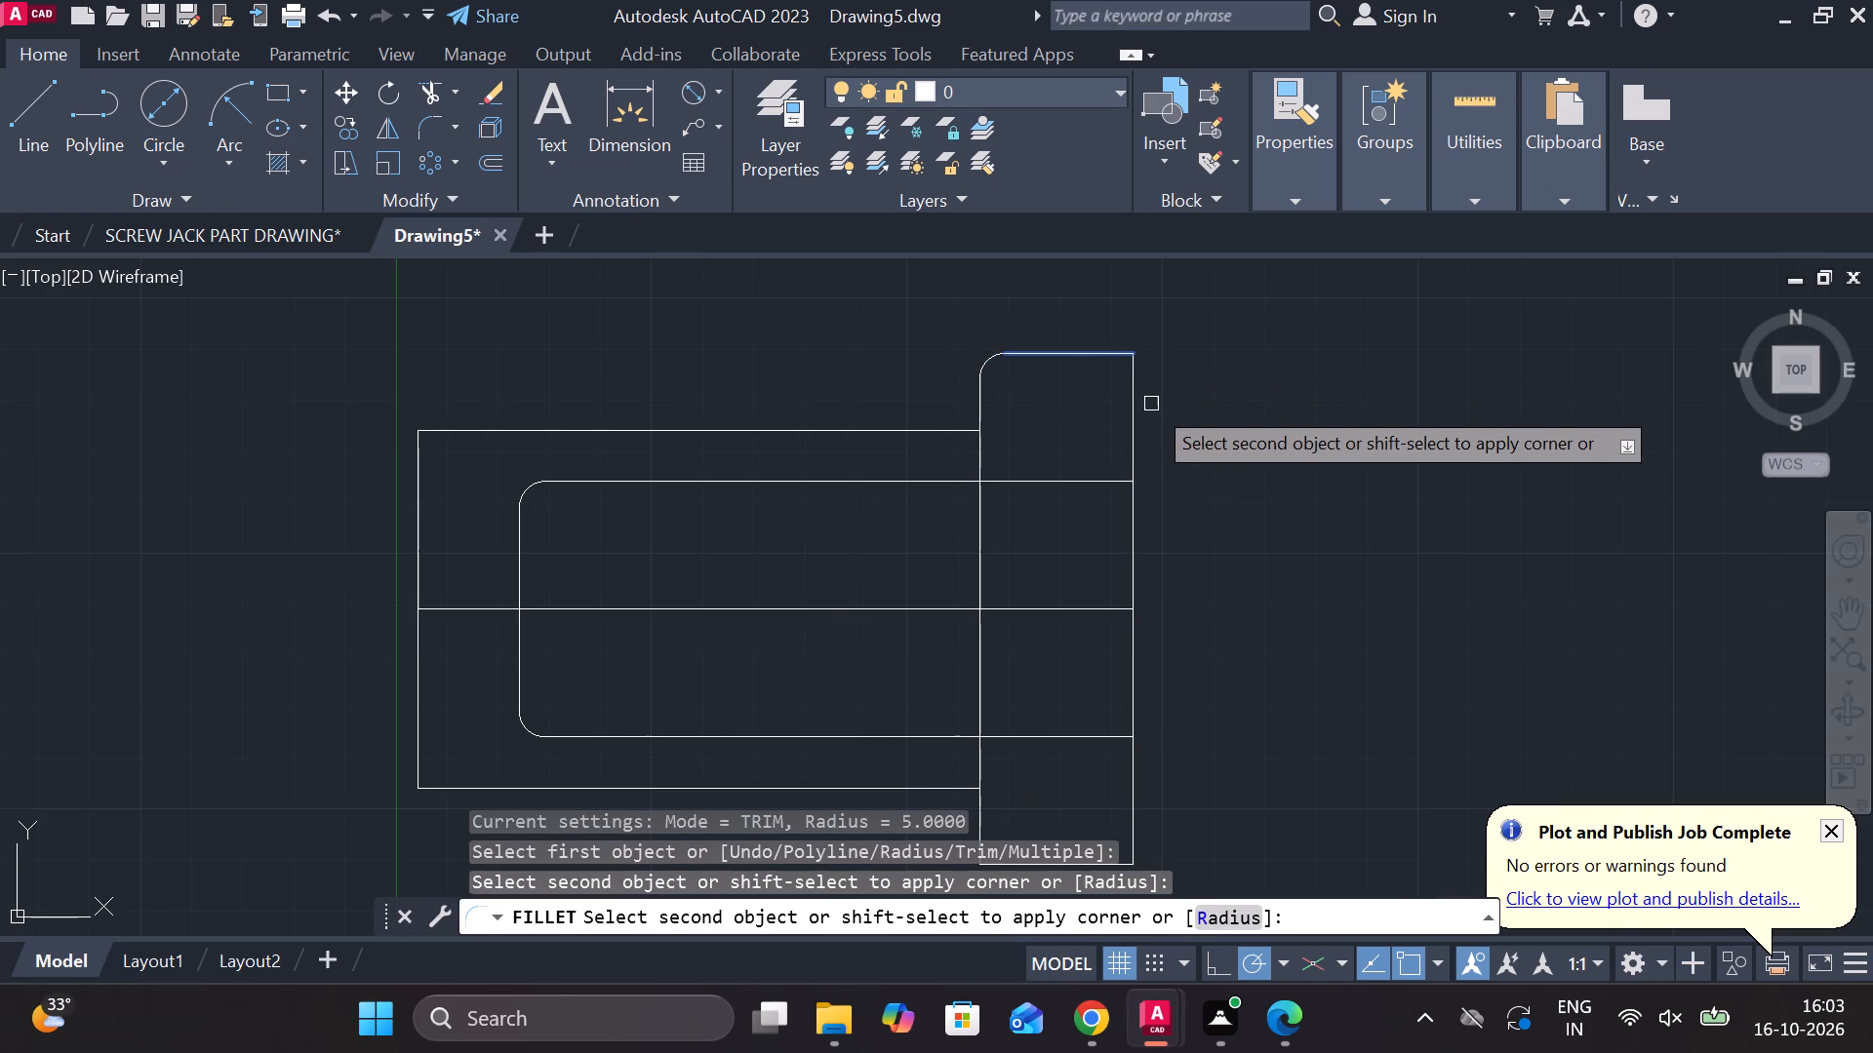
pyautogui.click(1136, 398)
# Fillet the two lower corners of the end block with radius 5.
pyautogui.scroll(-2, 1282, 498)
pyautogui.scroll(2, 1215, 644)
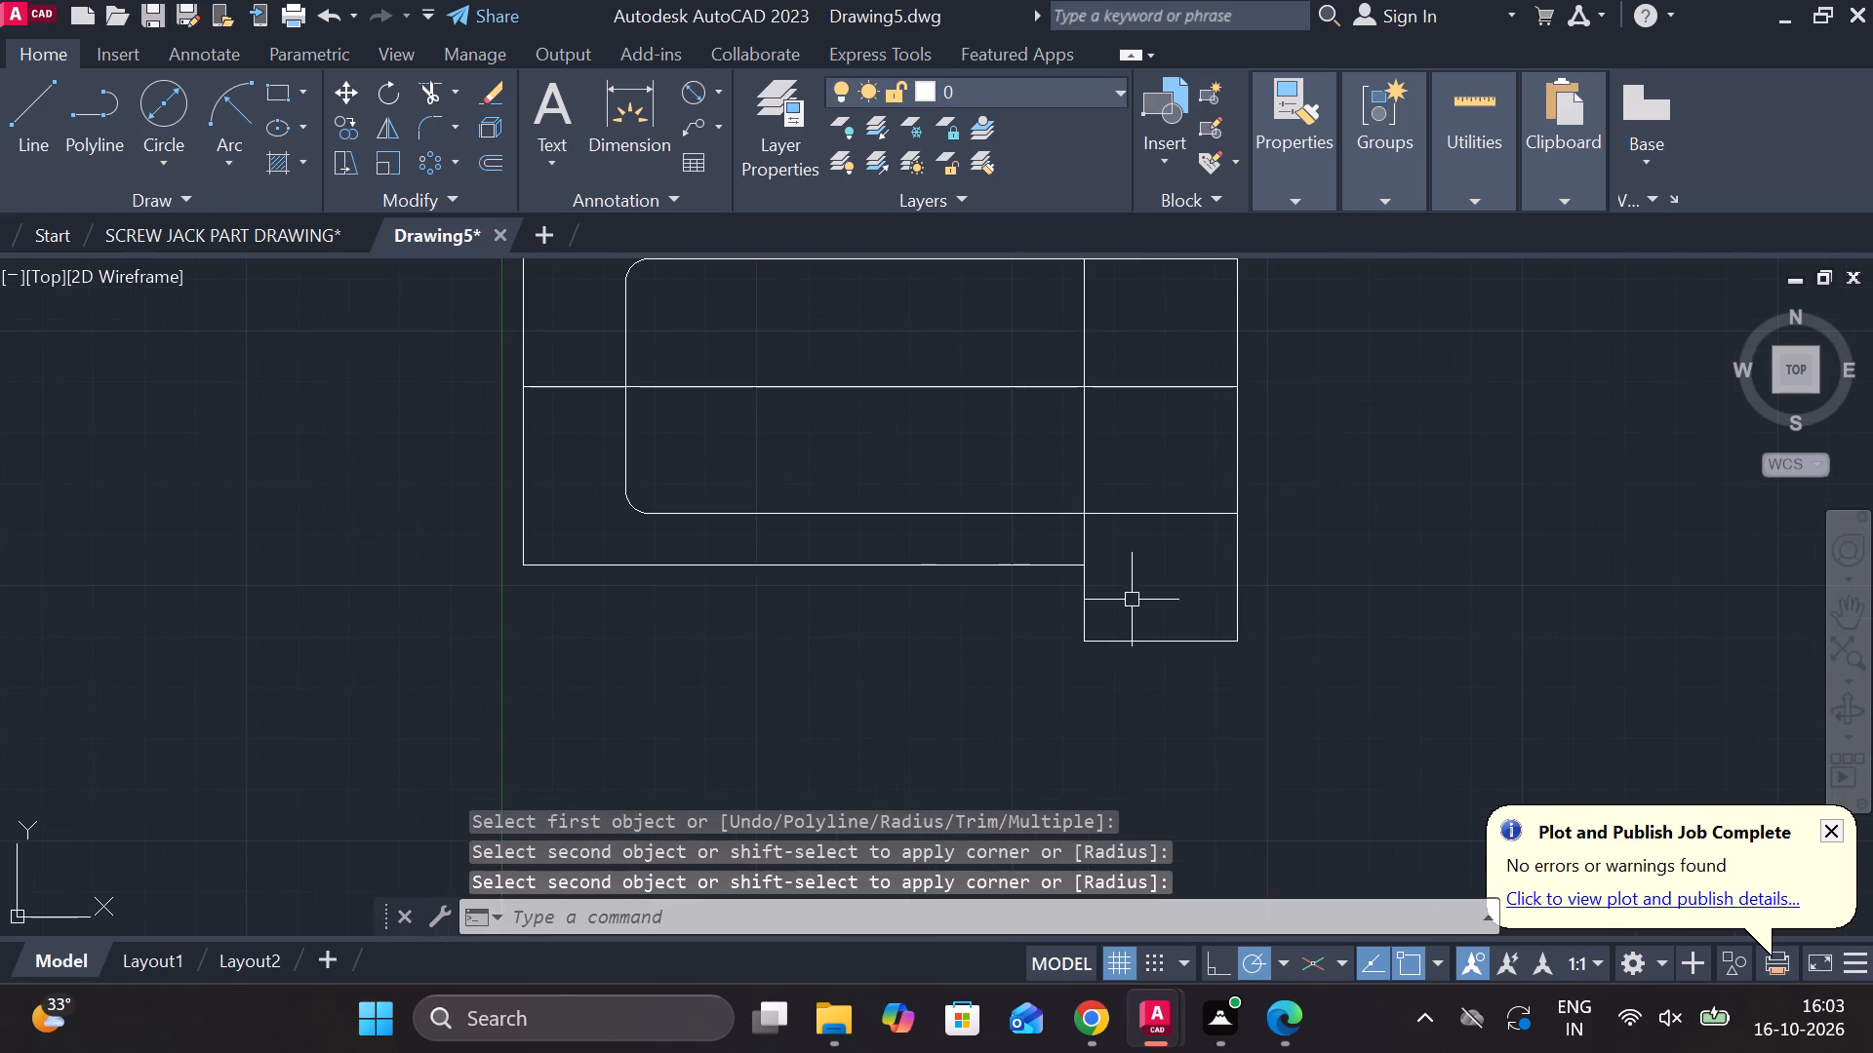
pyautogui.press('space')
pyautogui.click(1078, 615)
pyautogui.moveTo(1097, 639); pyautogui.dragTo(1114, 643)
pyautogui.press('space')
pyautogui.click(1213, 638)
pyautogui.click(1238, 610)
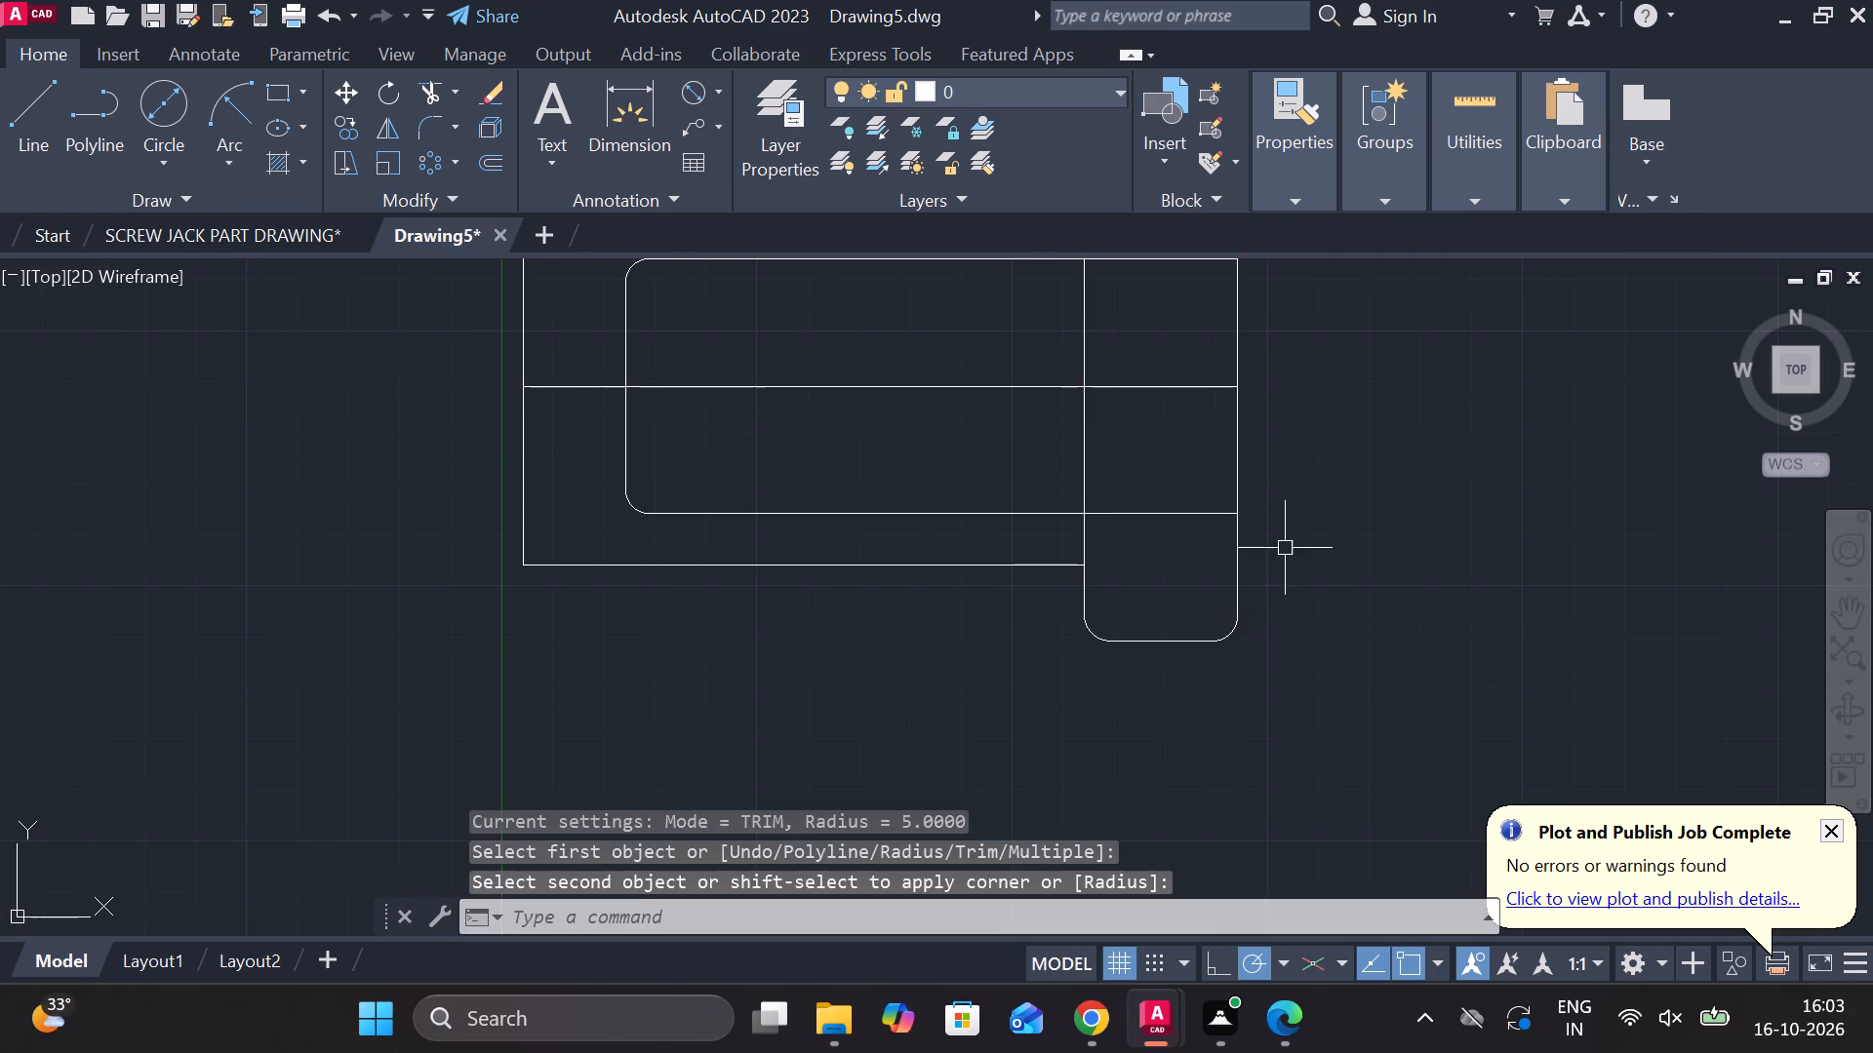
pyautogui.moveTo(1280, 553); pyautogui.dragTo(1092, 631, button='middle')
pyautogui.press('Escape')
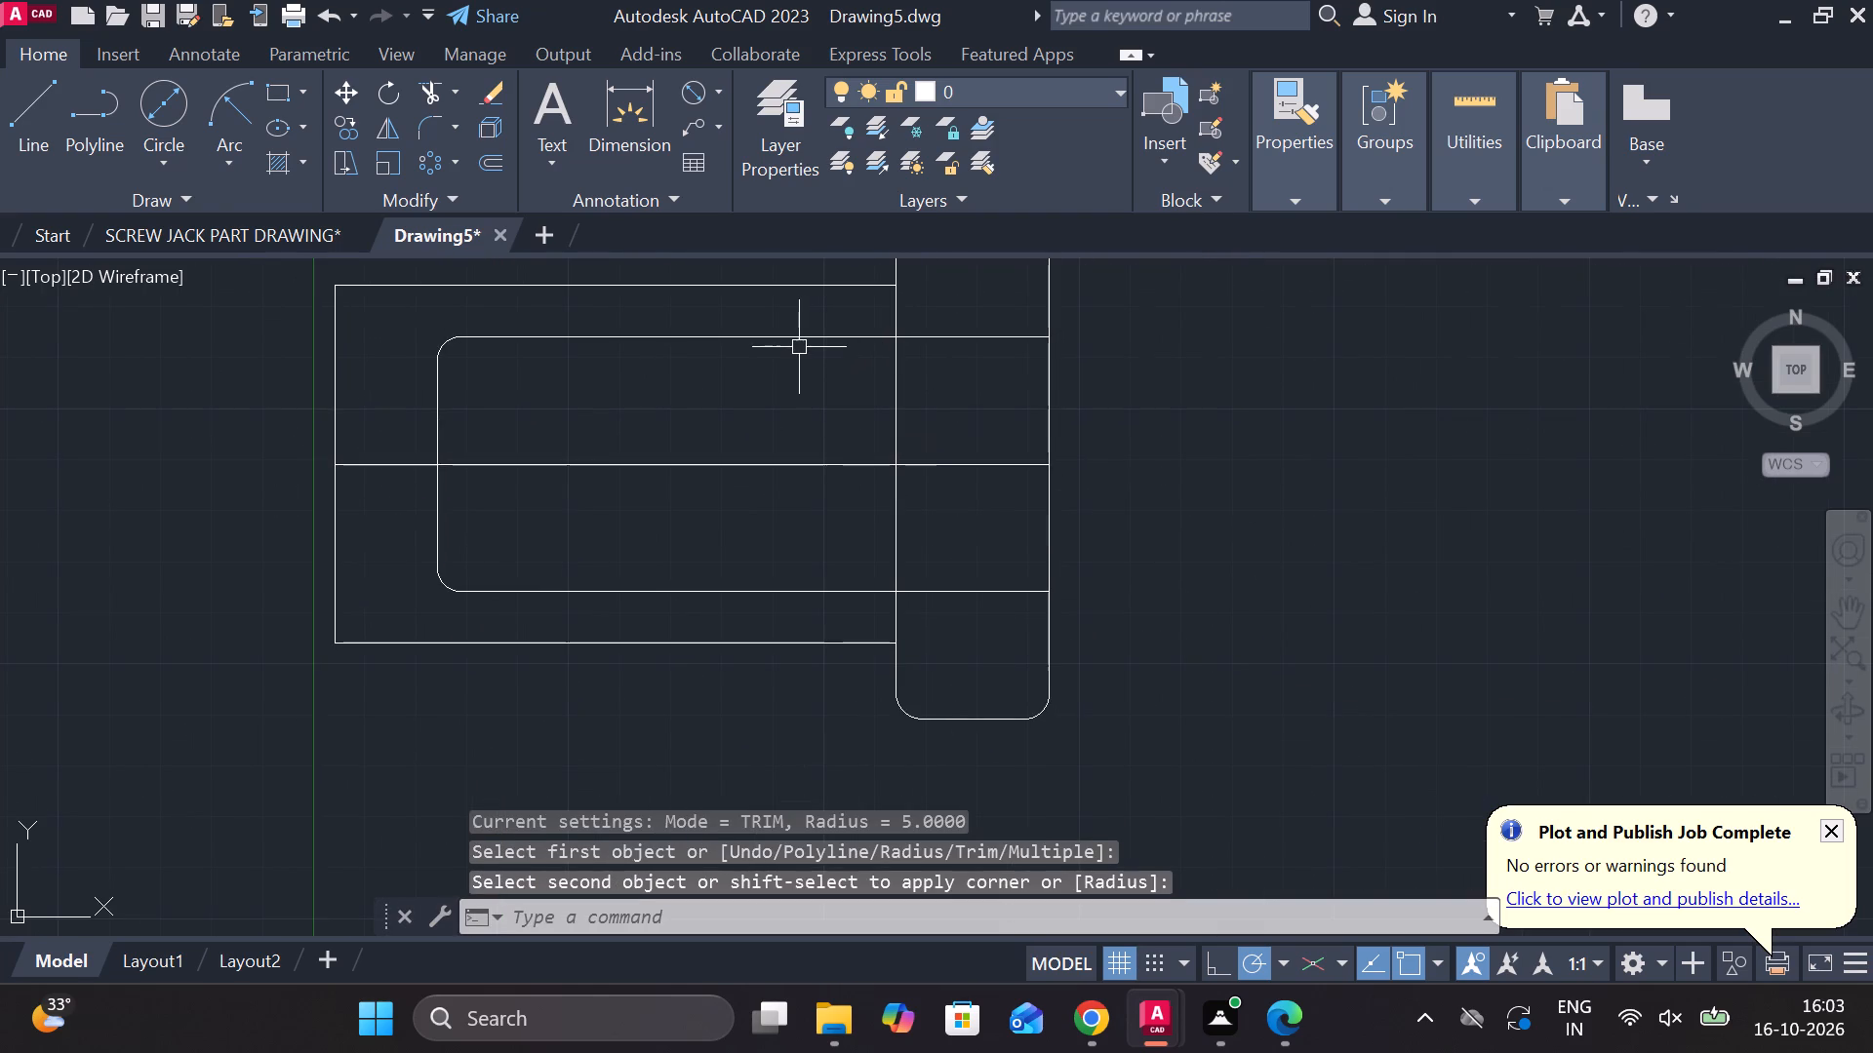
# Join the three lines and two corner arcs of the inner bore outline into one polyline.
pyautogui.click(777, 341)
pyautogui.moveTo(601, 407); pyautogui.dragTo(629, 409, button='middle')
pyautogui.scroll(2, 602, 384)
pyautogui.moveTo(699, 443); pyautogui.dragTo(871, 515, button='middle')
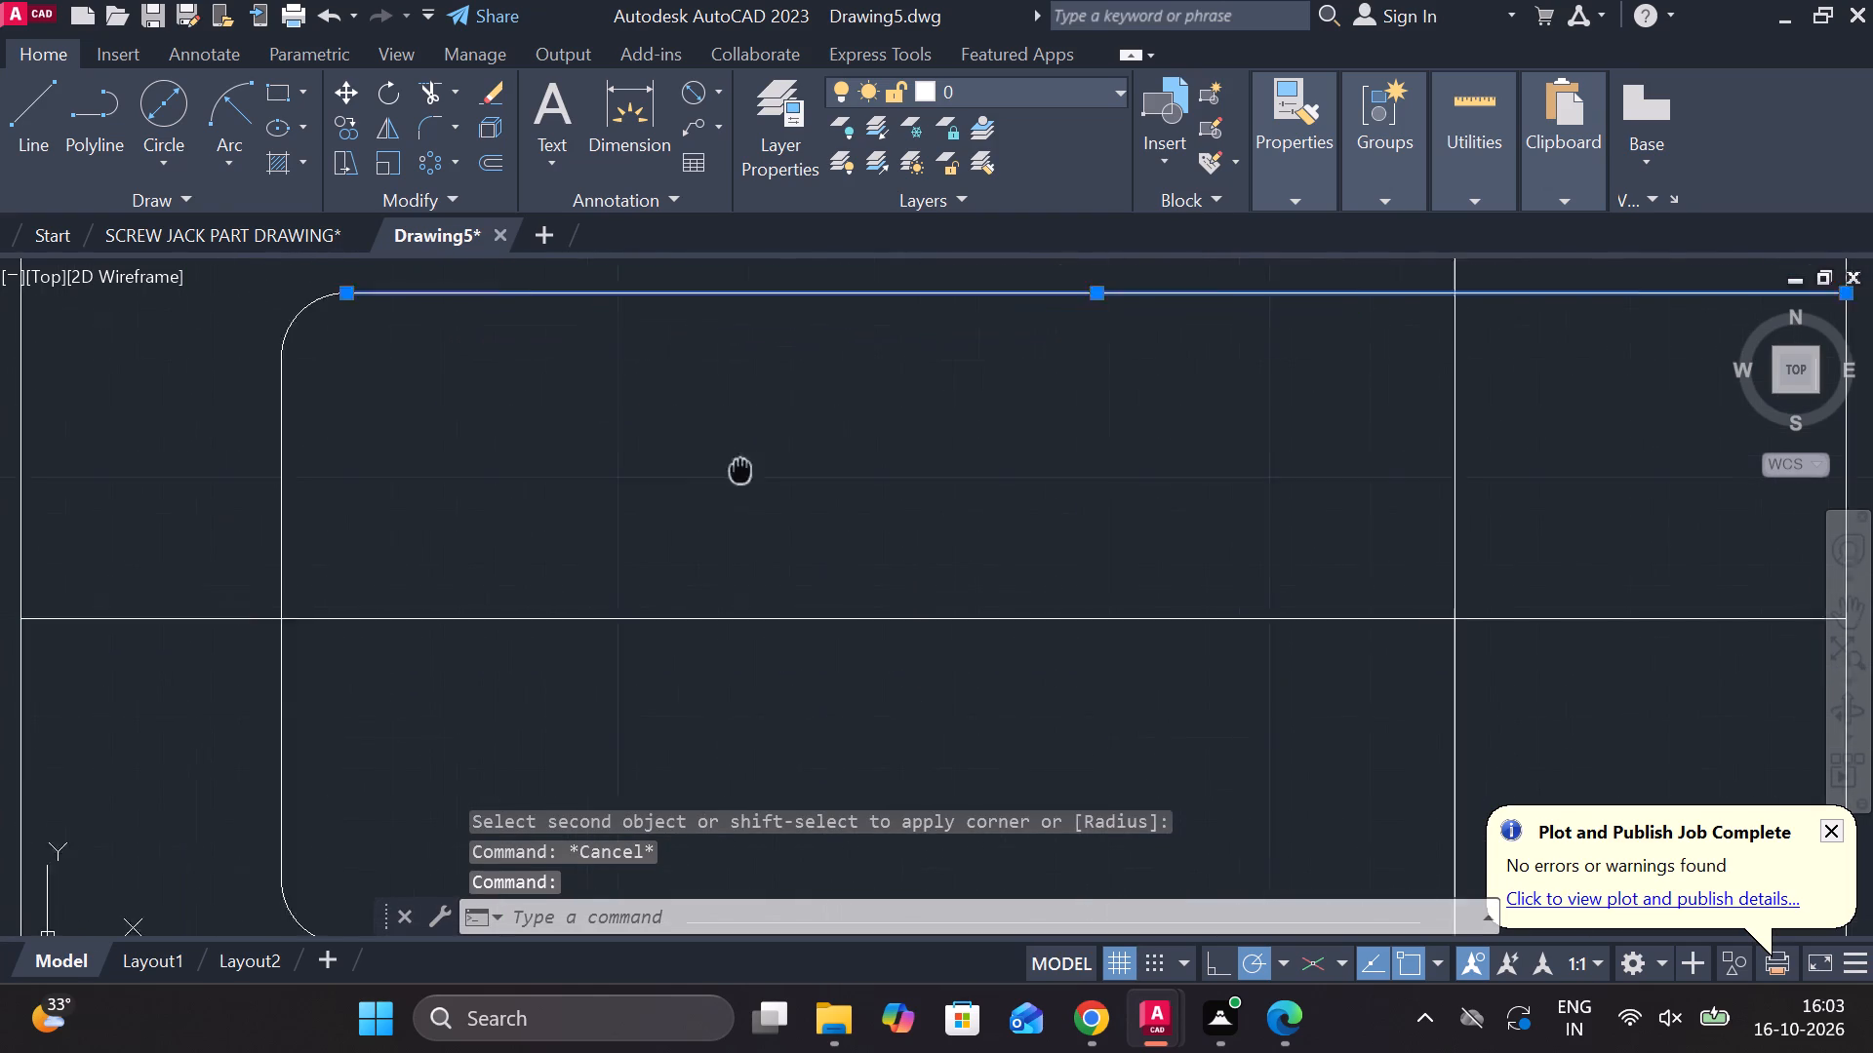
pyautogui.moveTo(871, 515); pyautogui.dragTo(974, 518, button='middle')
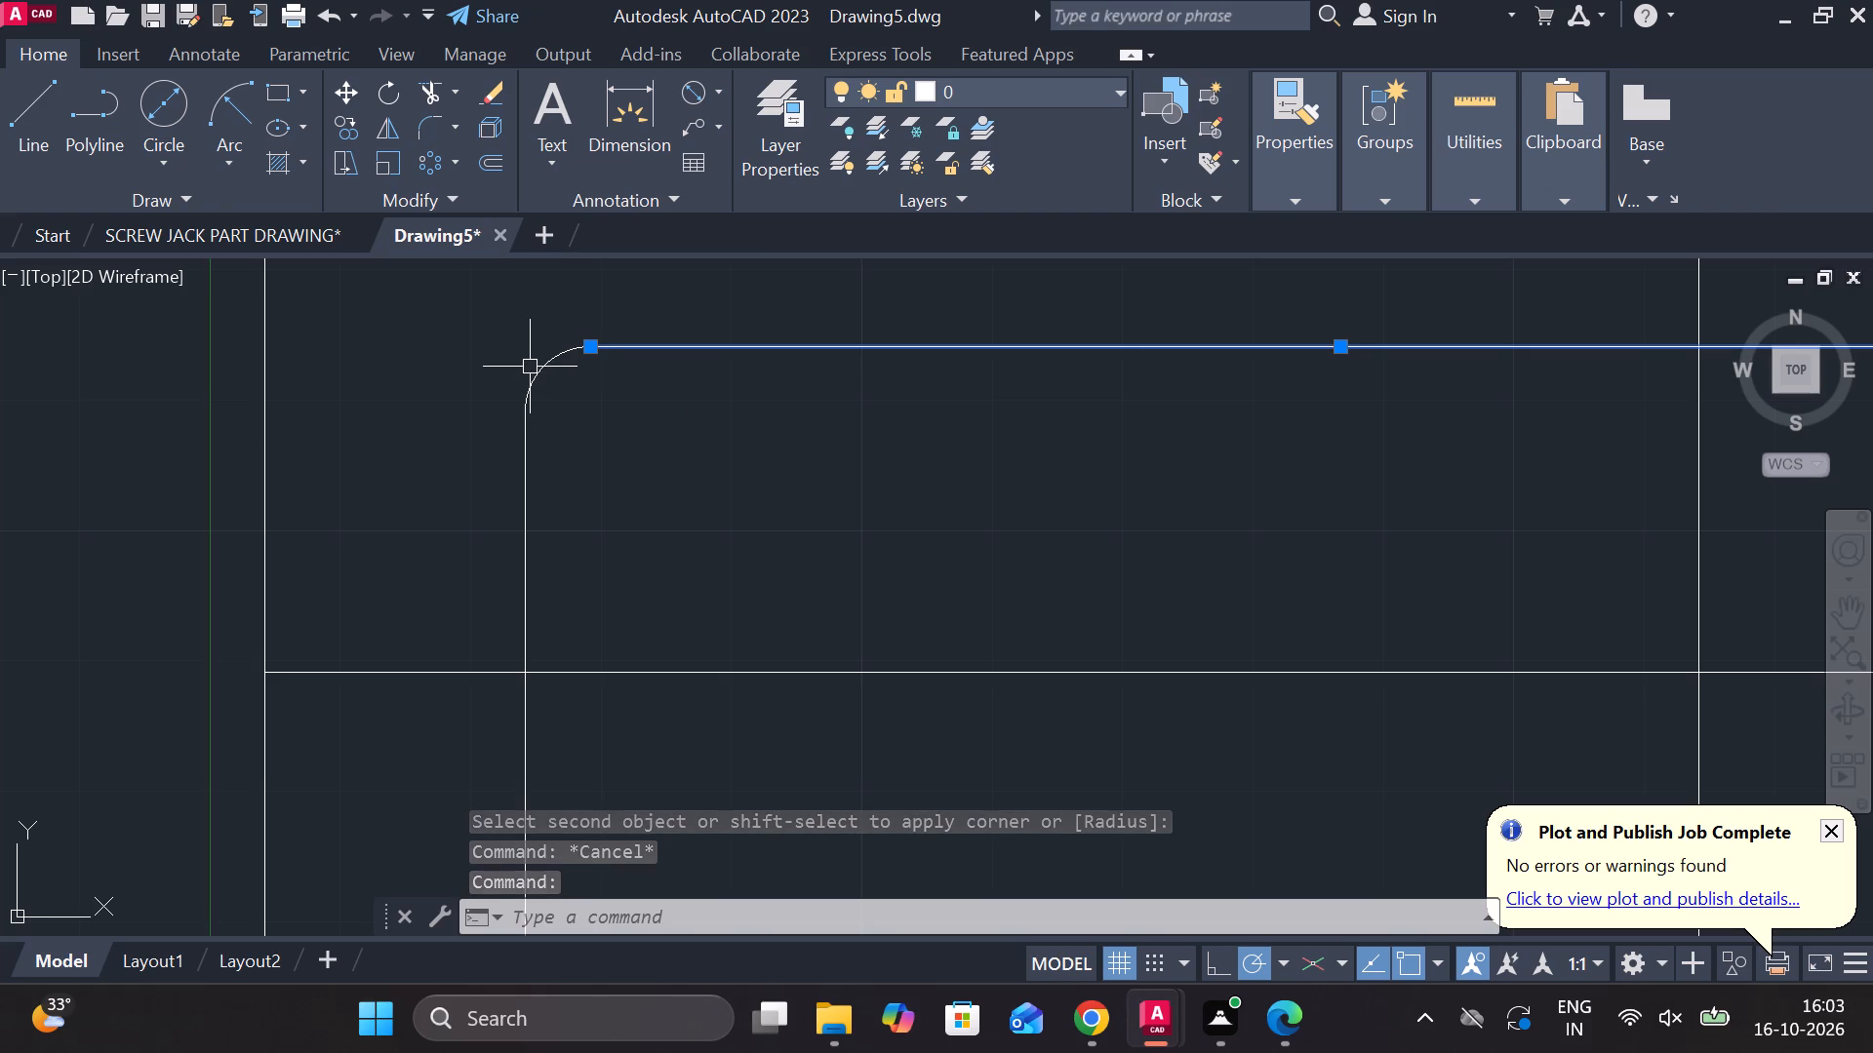
pyautogui.click(543, 370)
pyautogui.click(525, 508)
pyautogui.scroll(-3, 658, 518)
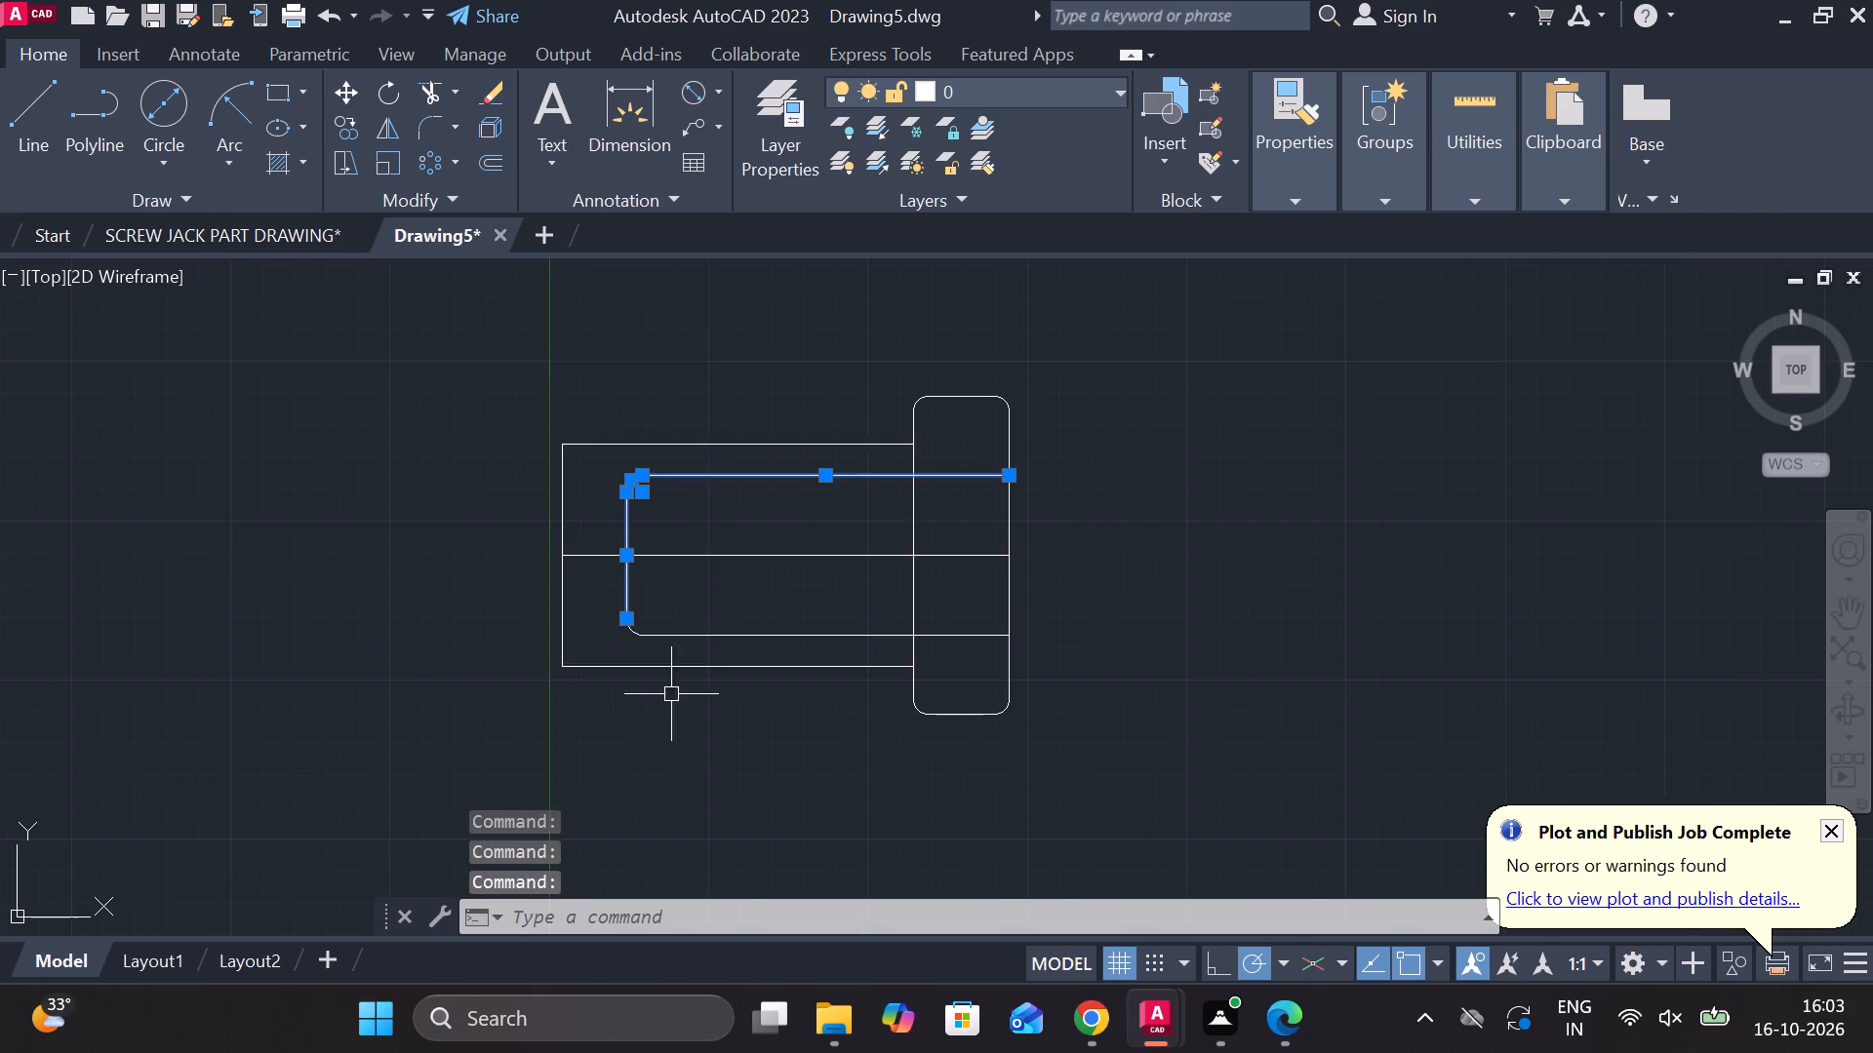
pyautogui.scroll(2, 668, 738)
pyautogui.scroll(3, 604, 459)
pyautogui.click(454, 480)
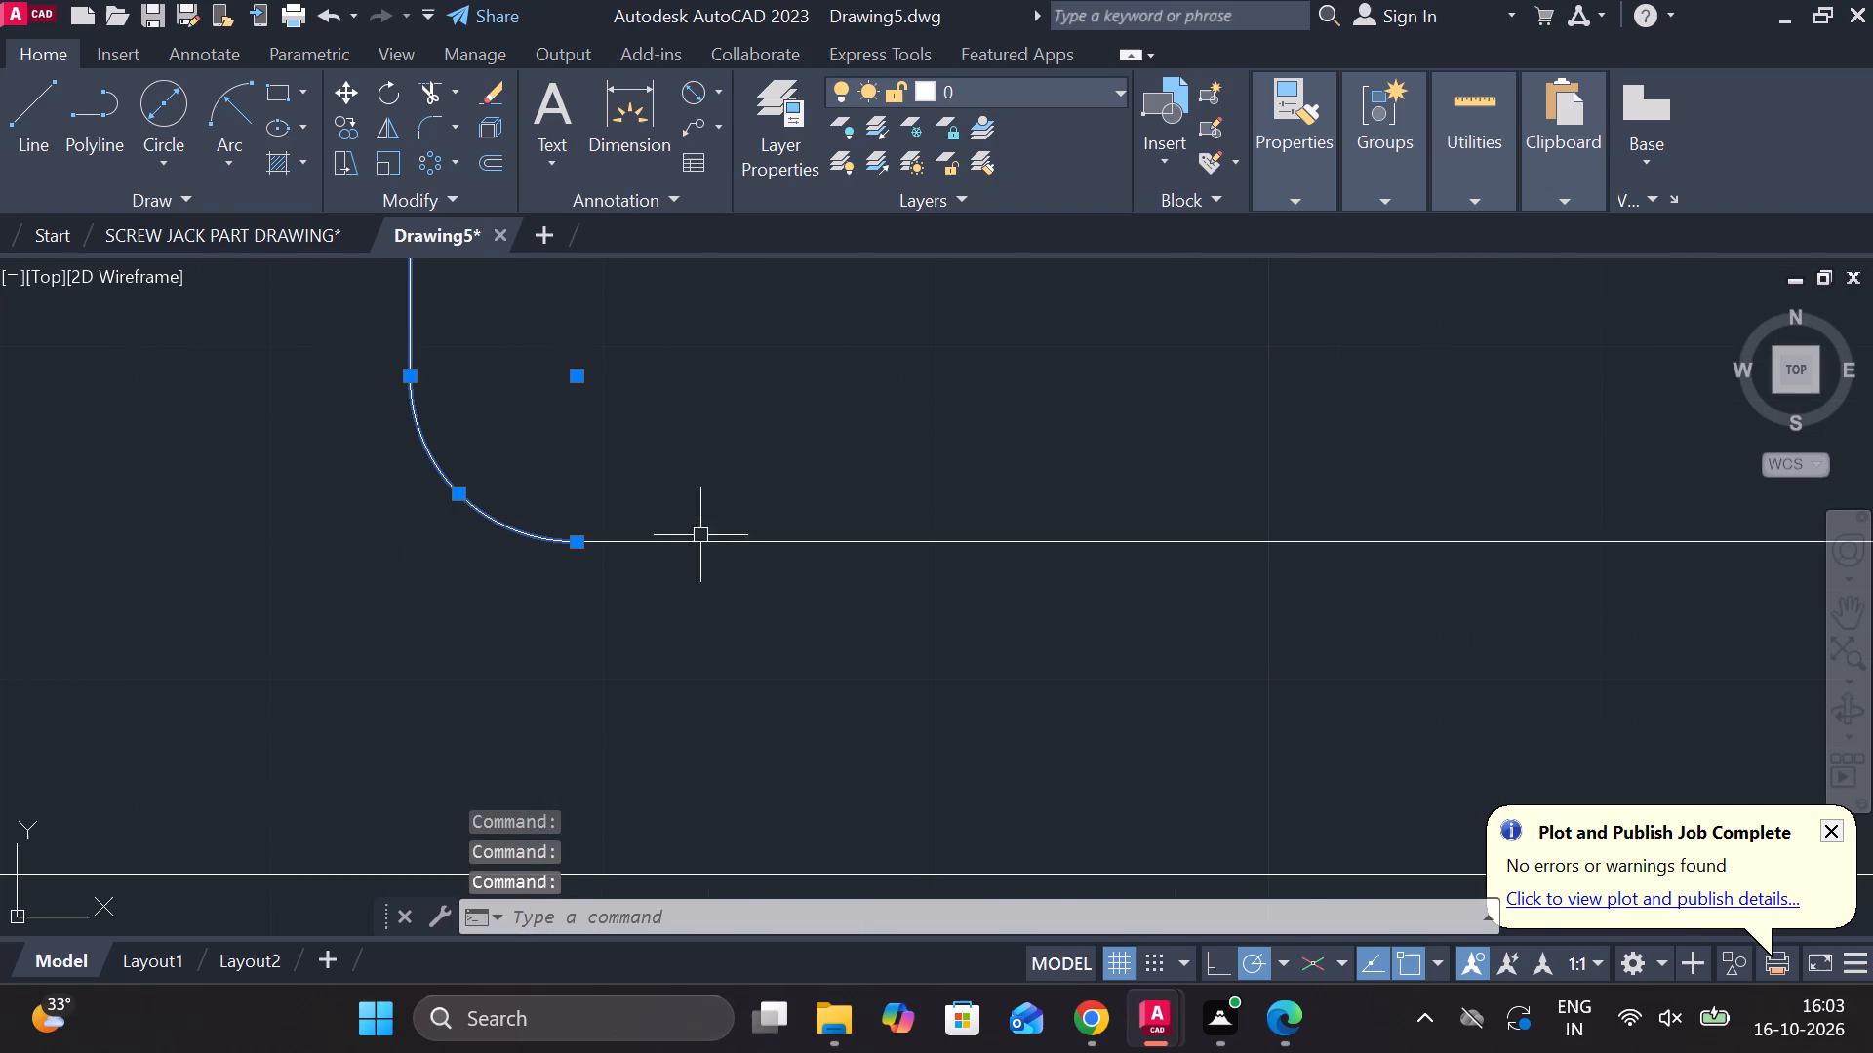
pyautogui.click(701, 539)
pyautogui.scroll(-3, 703, 539)
pyautogui.moveTo(867, 535); pyautogui.dragTo(685, 579, button='middle')
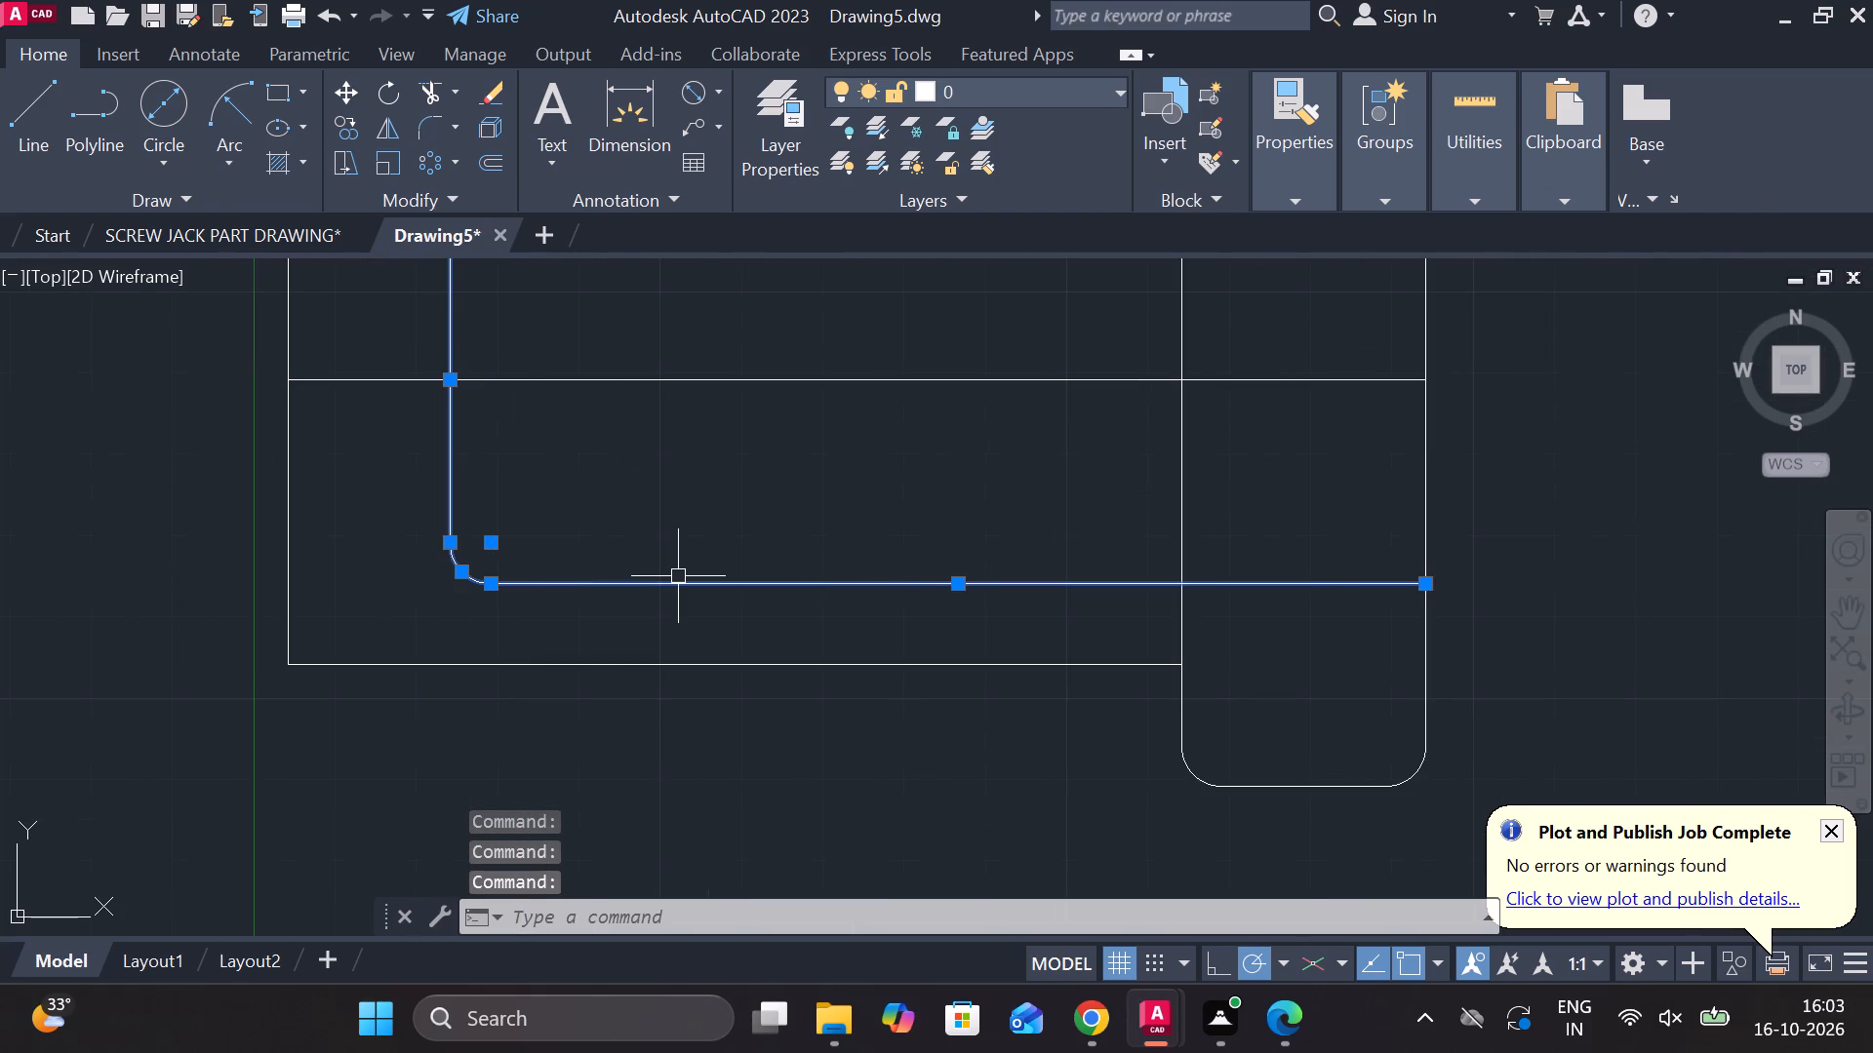
pyautogui.press('j')
pyautogui.press('Return')
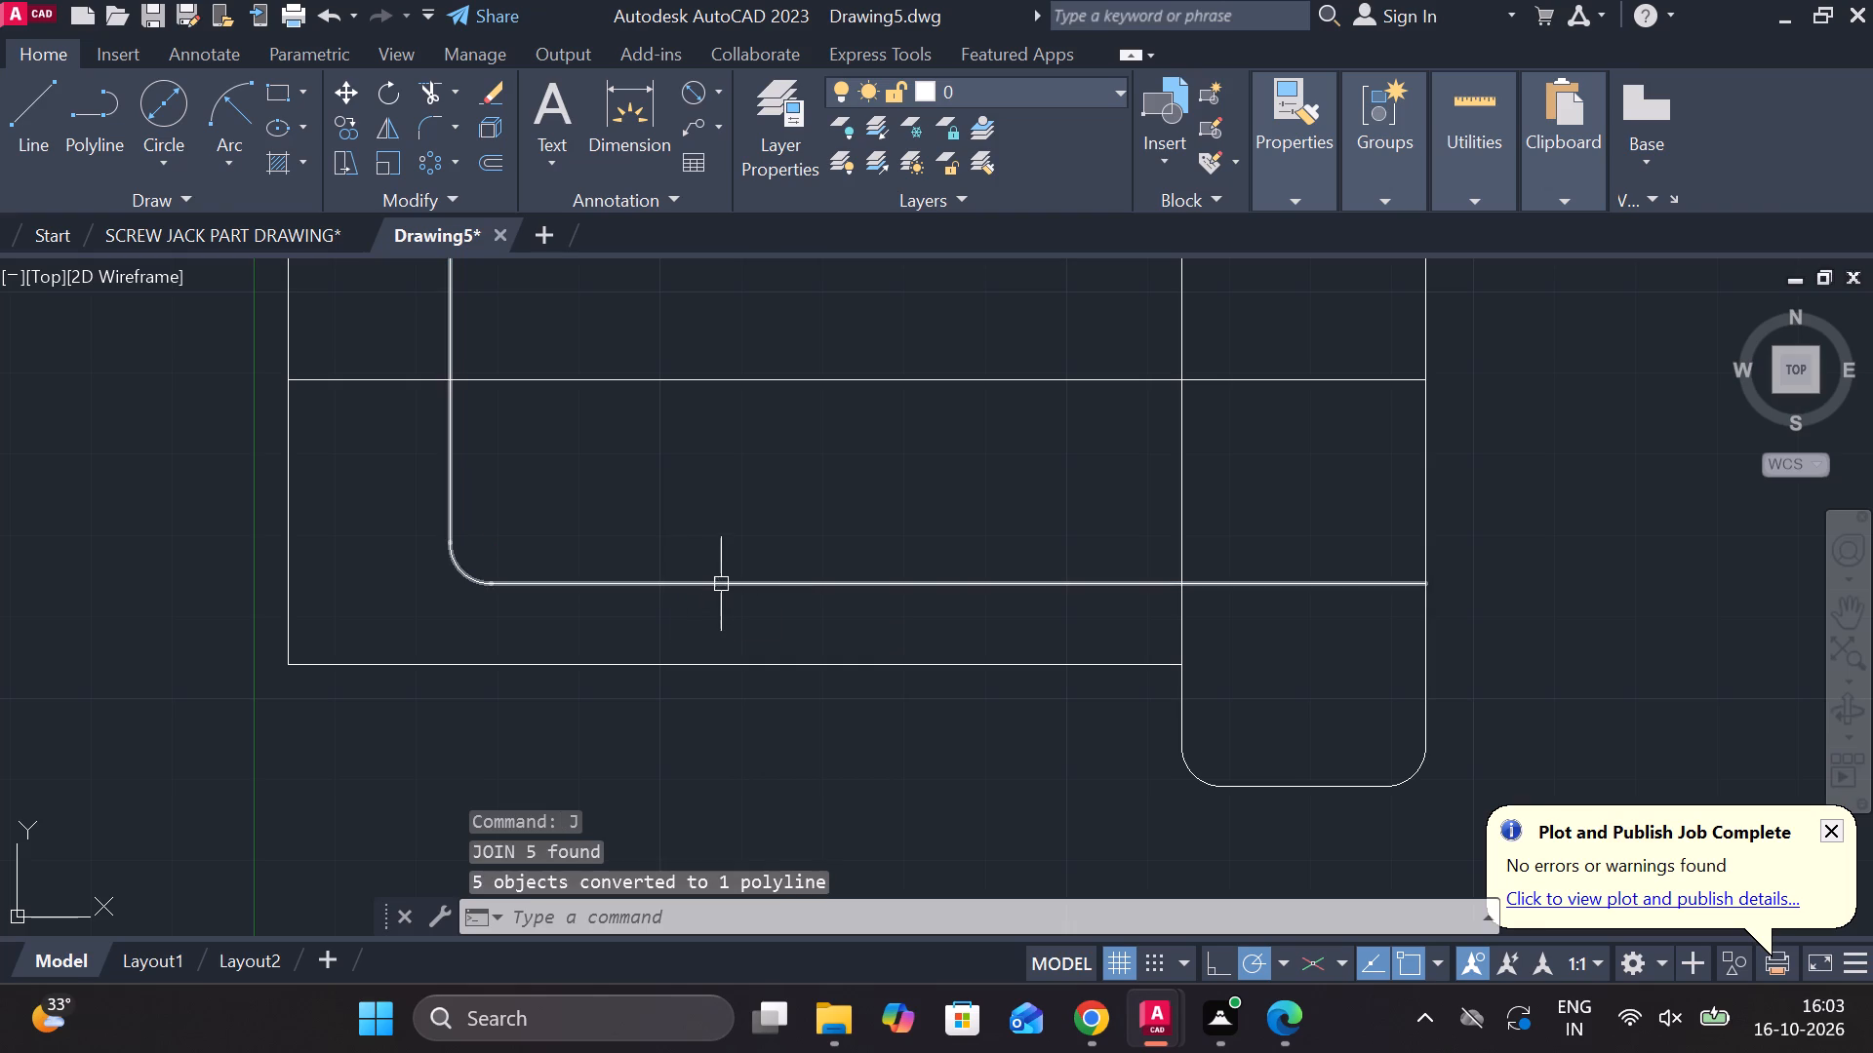
# Set the linetype of the joined inner bore outline to ACAD_ISO02W100.
pyautogui.click(721, 584)
pyautogui.click(1329, 191)
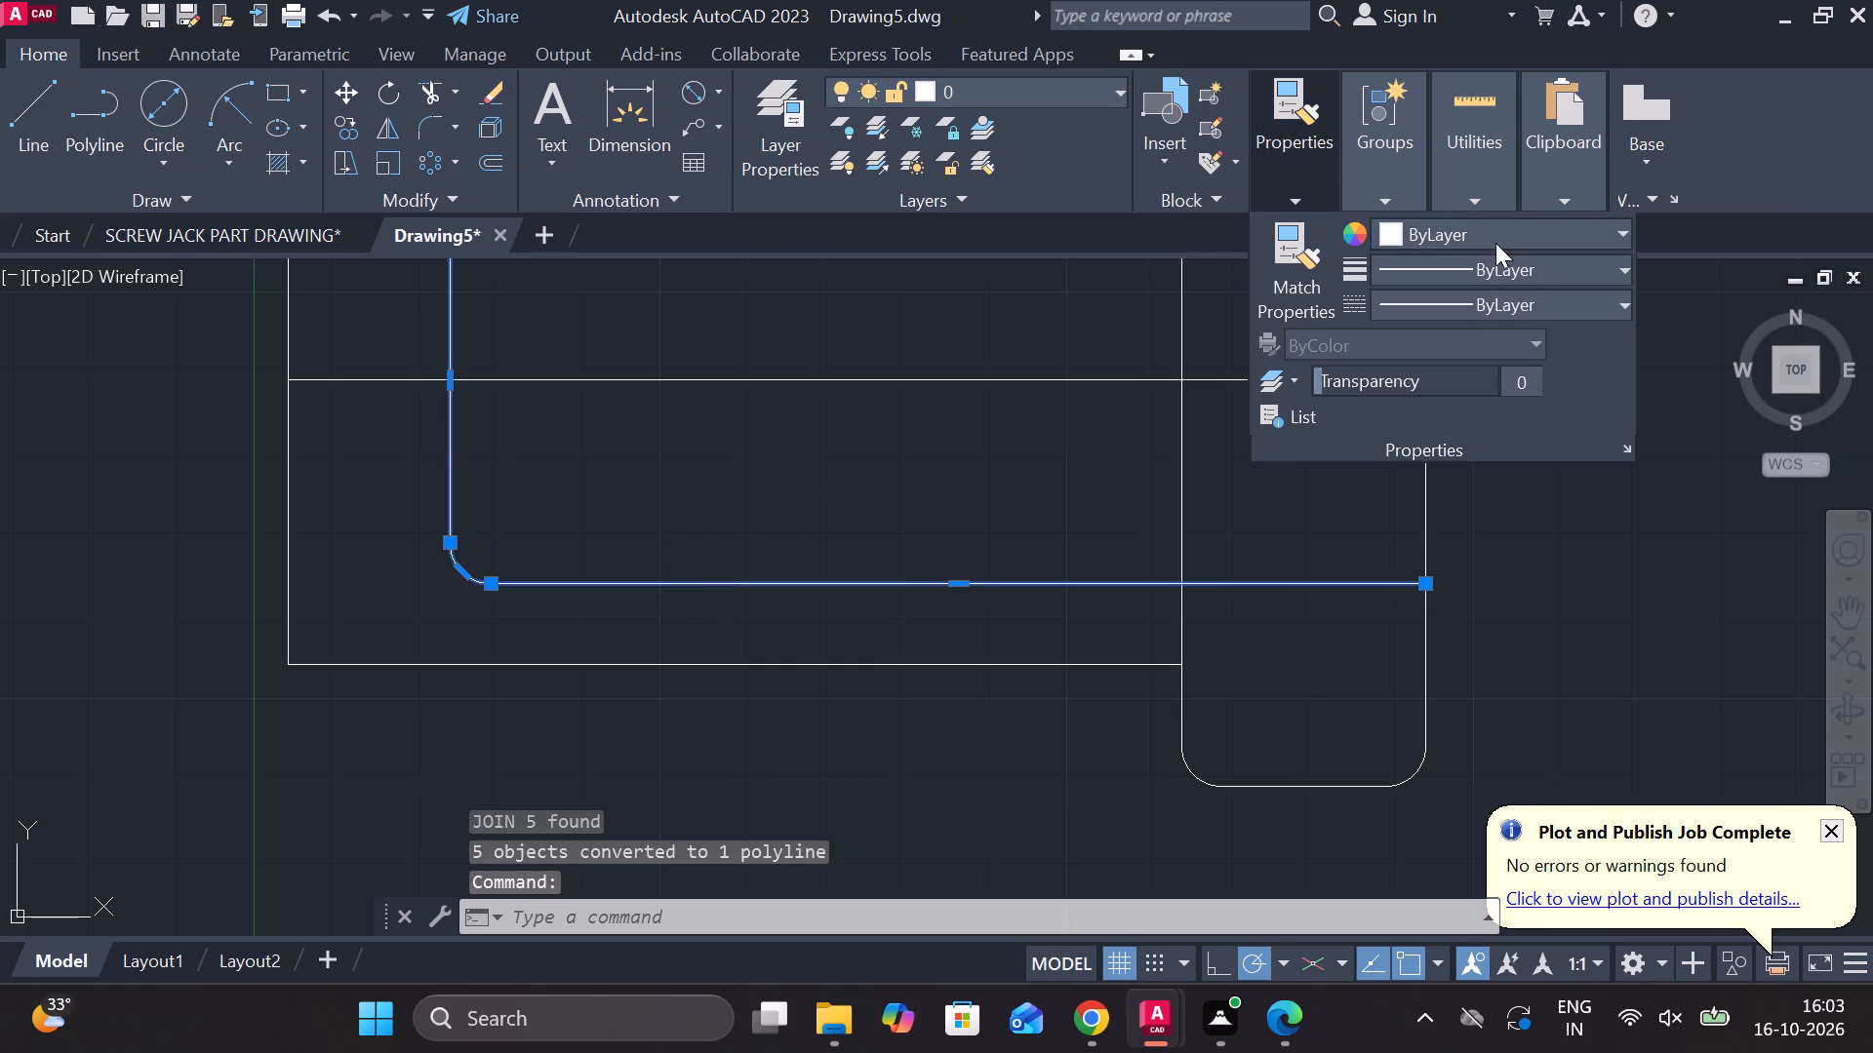
pyautogui.click(1556, 311)
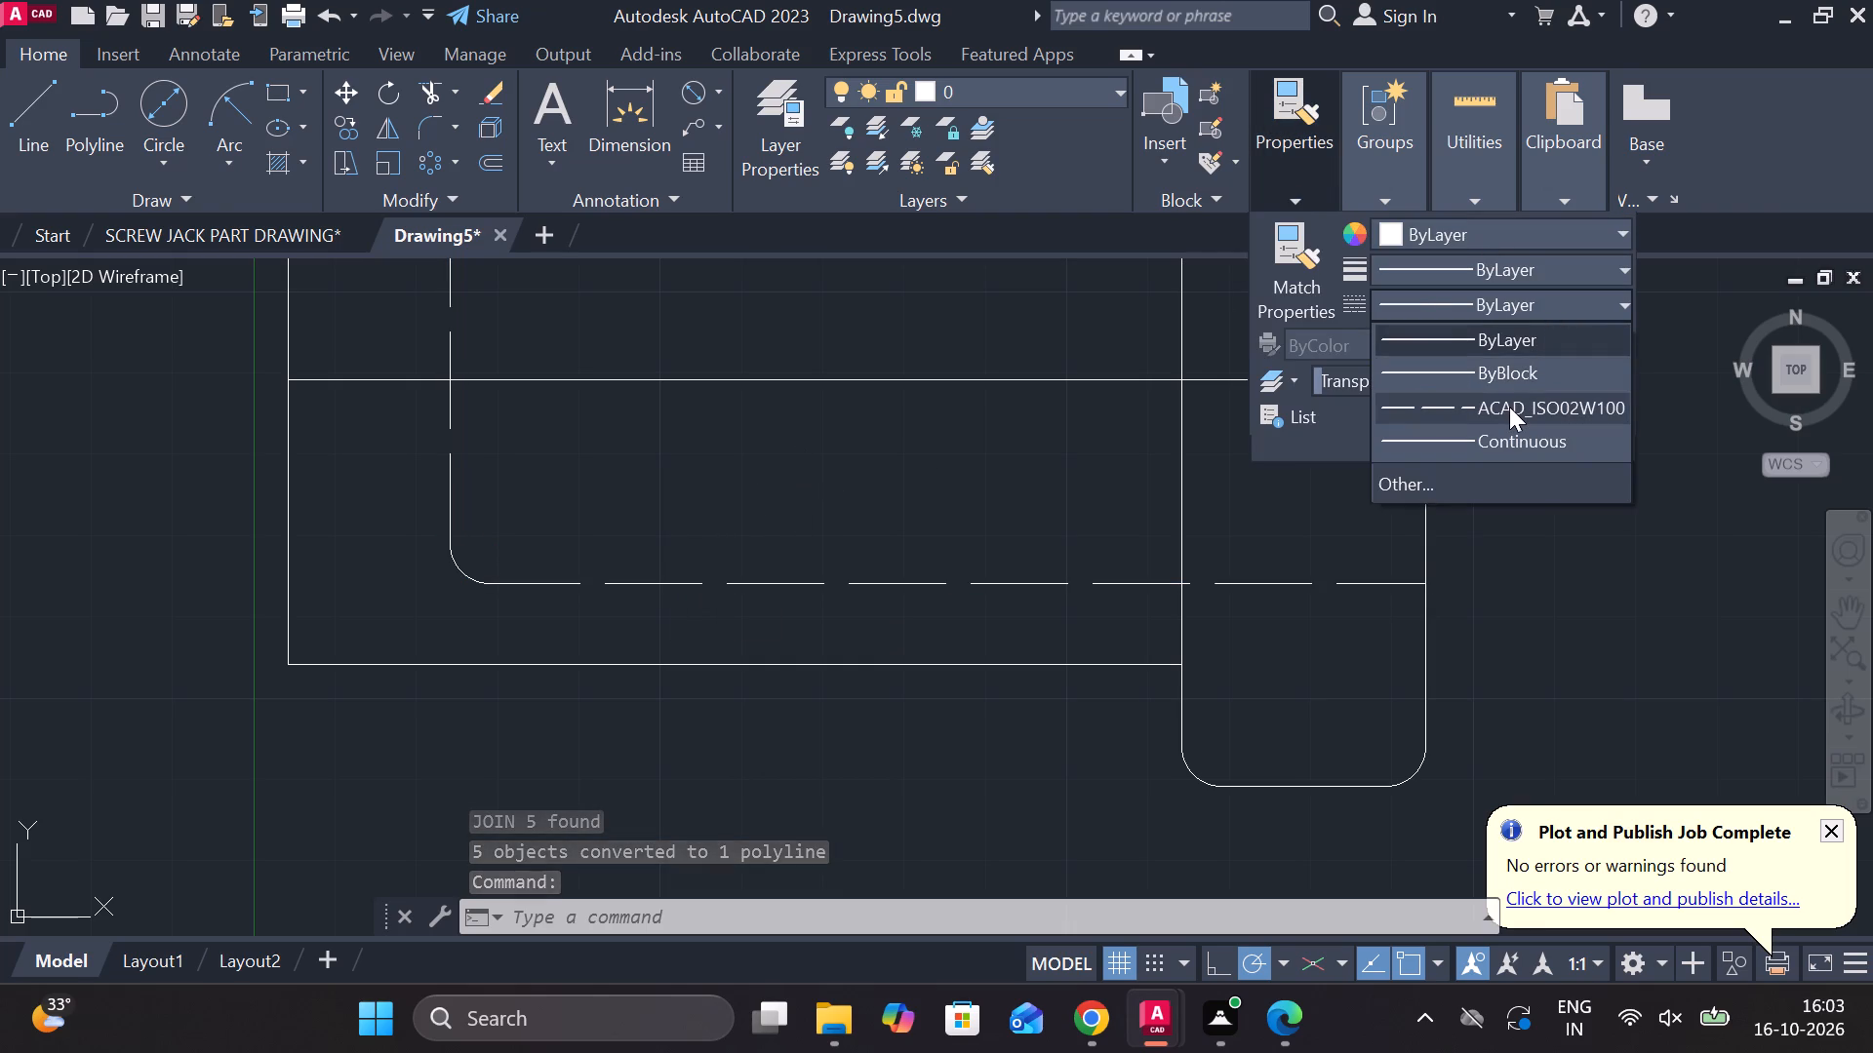
pyautogui.click(1509, 407)
pyautogui.press('Escape')
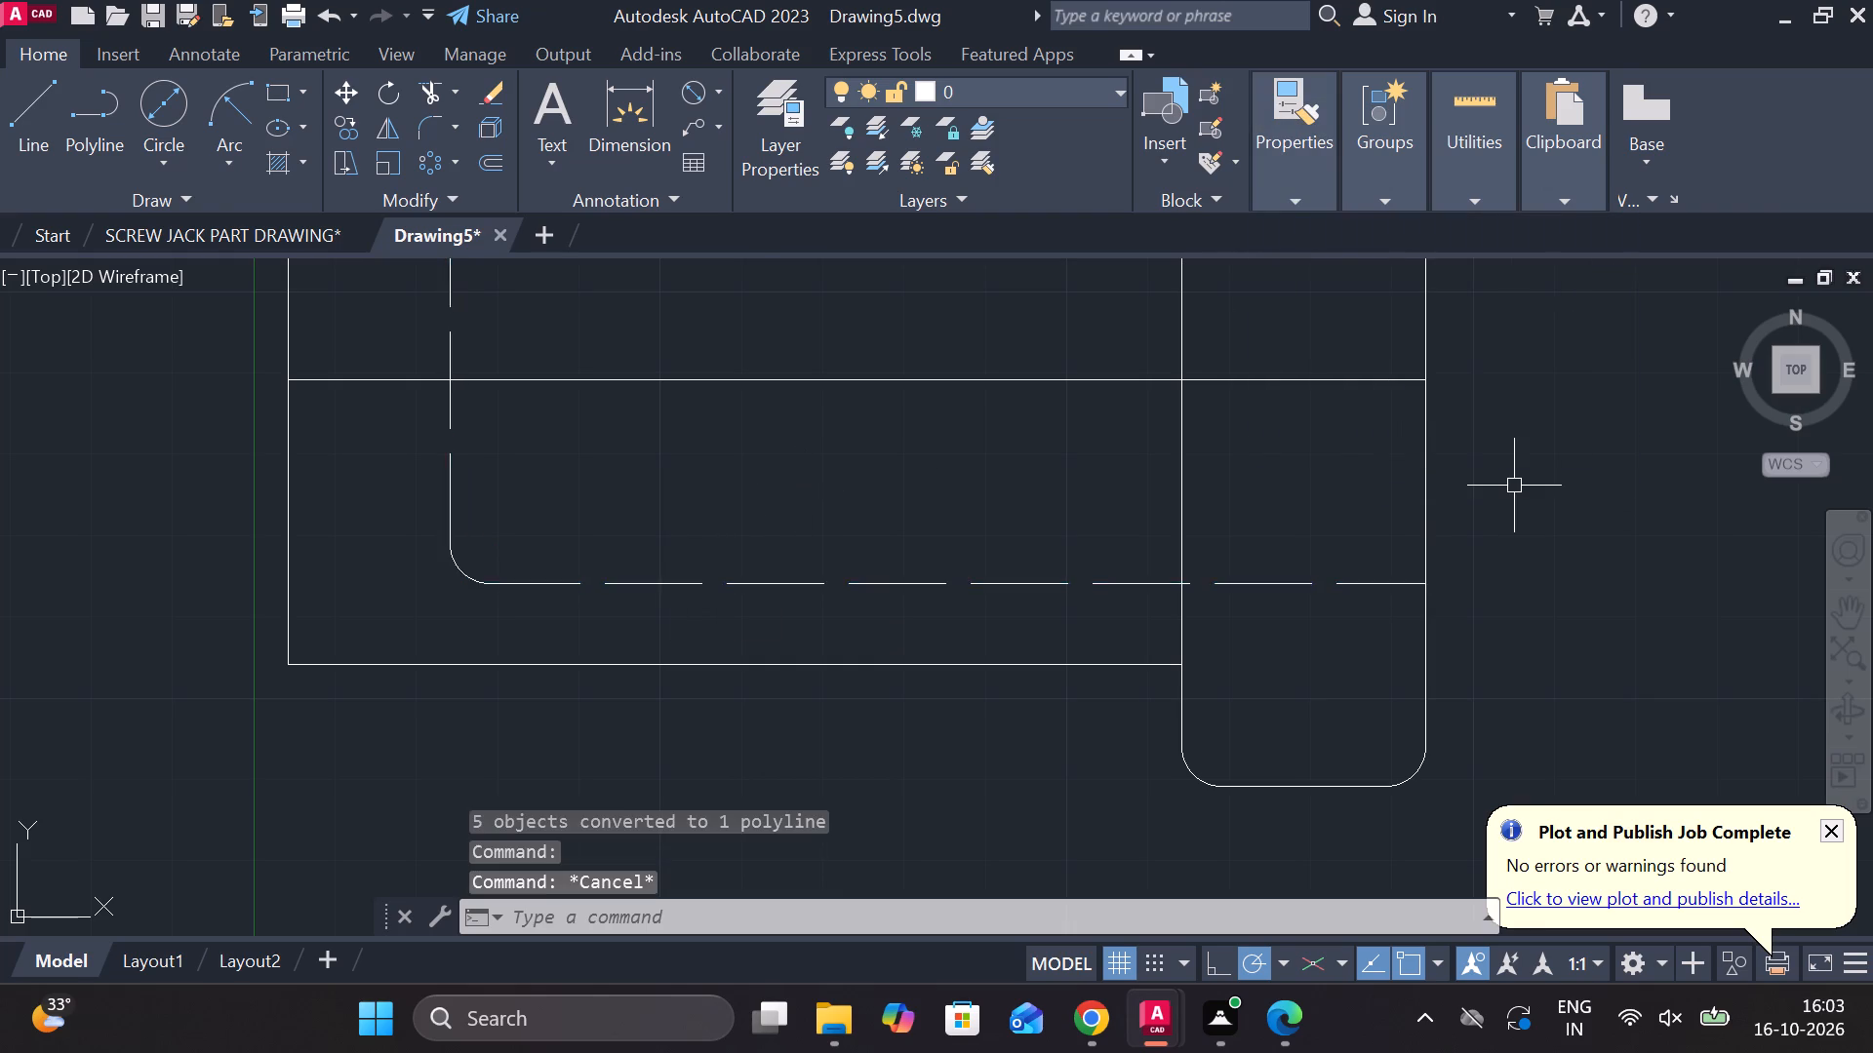
# Offset the end block's left vertical edge 3 to the right, inside the block.
pyautogui.scroll(-2, 1514, 486)
pyautogui.moveTo(1513, 486); pyautogui.dragTo(1276, 514, button='middle')
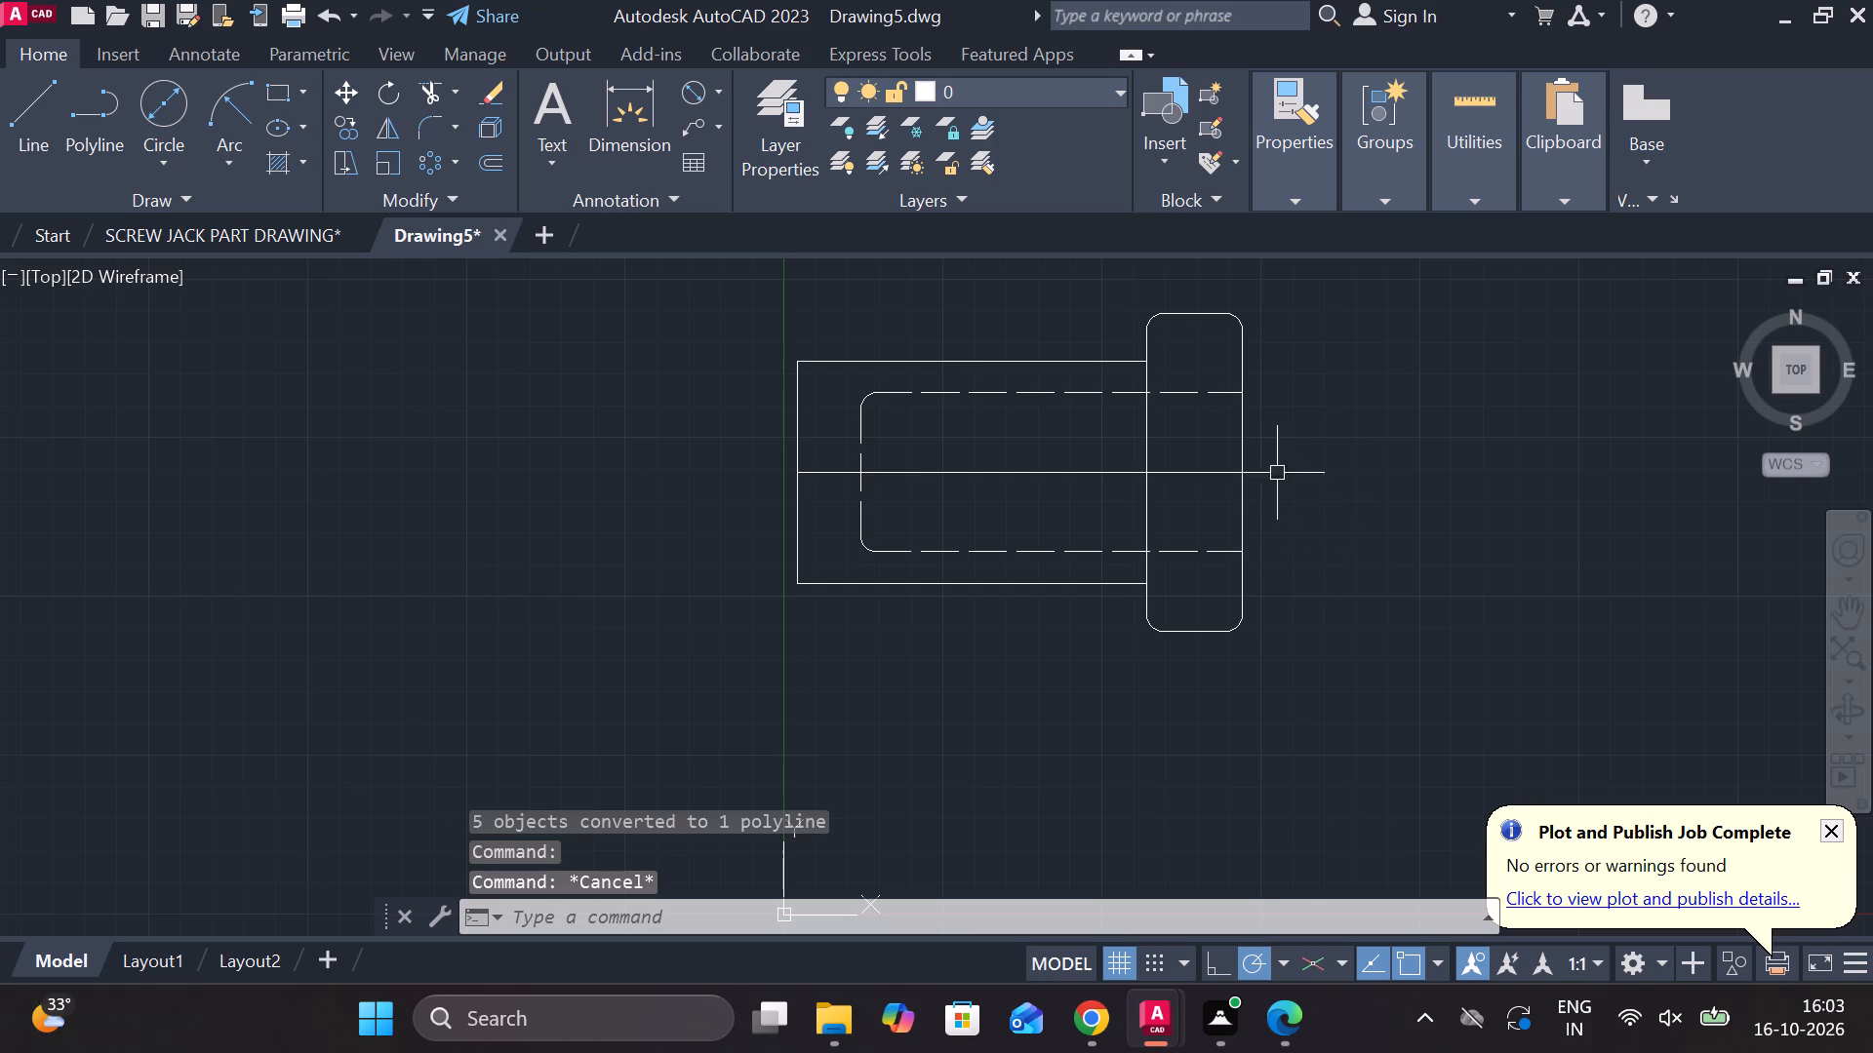
pyautogui.scroll(2, 1229, 370)
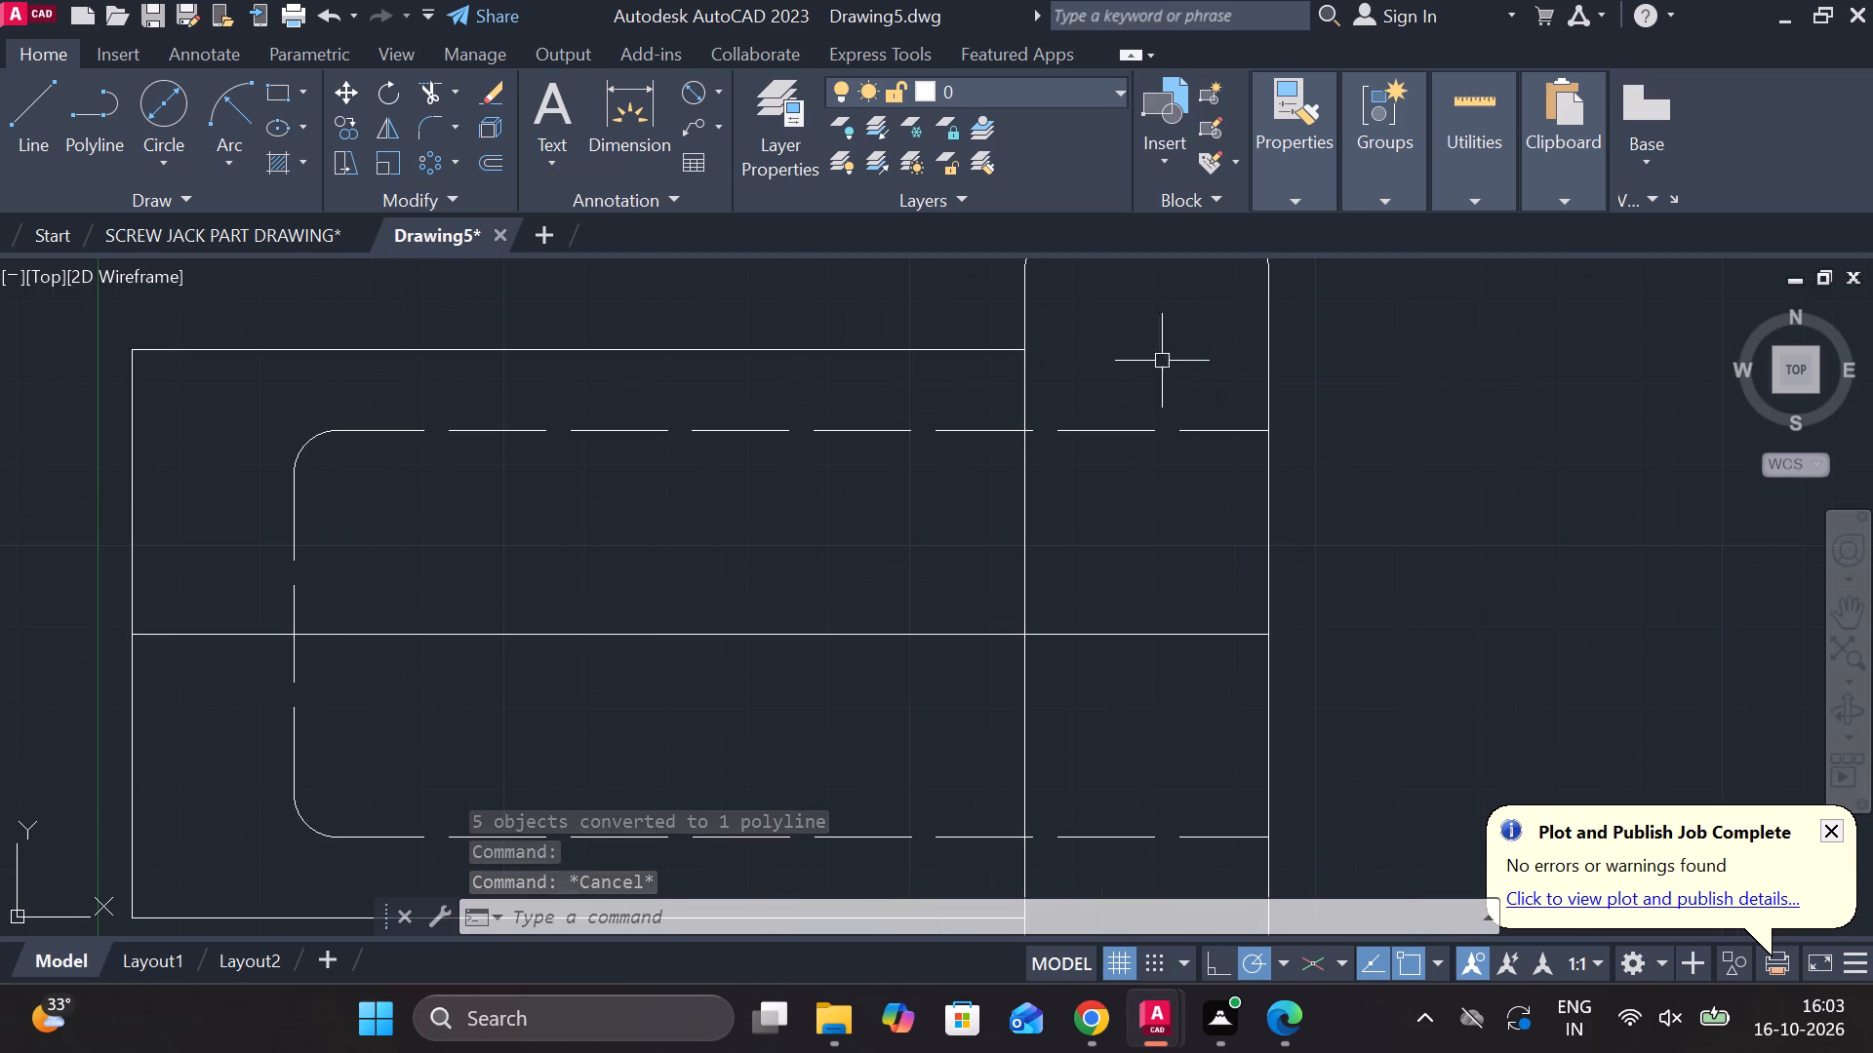
pyautogui.click(1028, 391)
pyautogui.press('o')
pyautogui.press('Return')
pyautogui.press('Return')
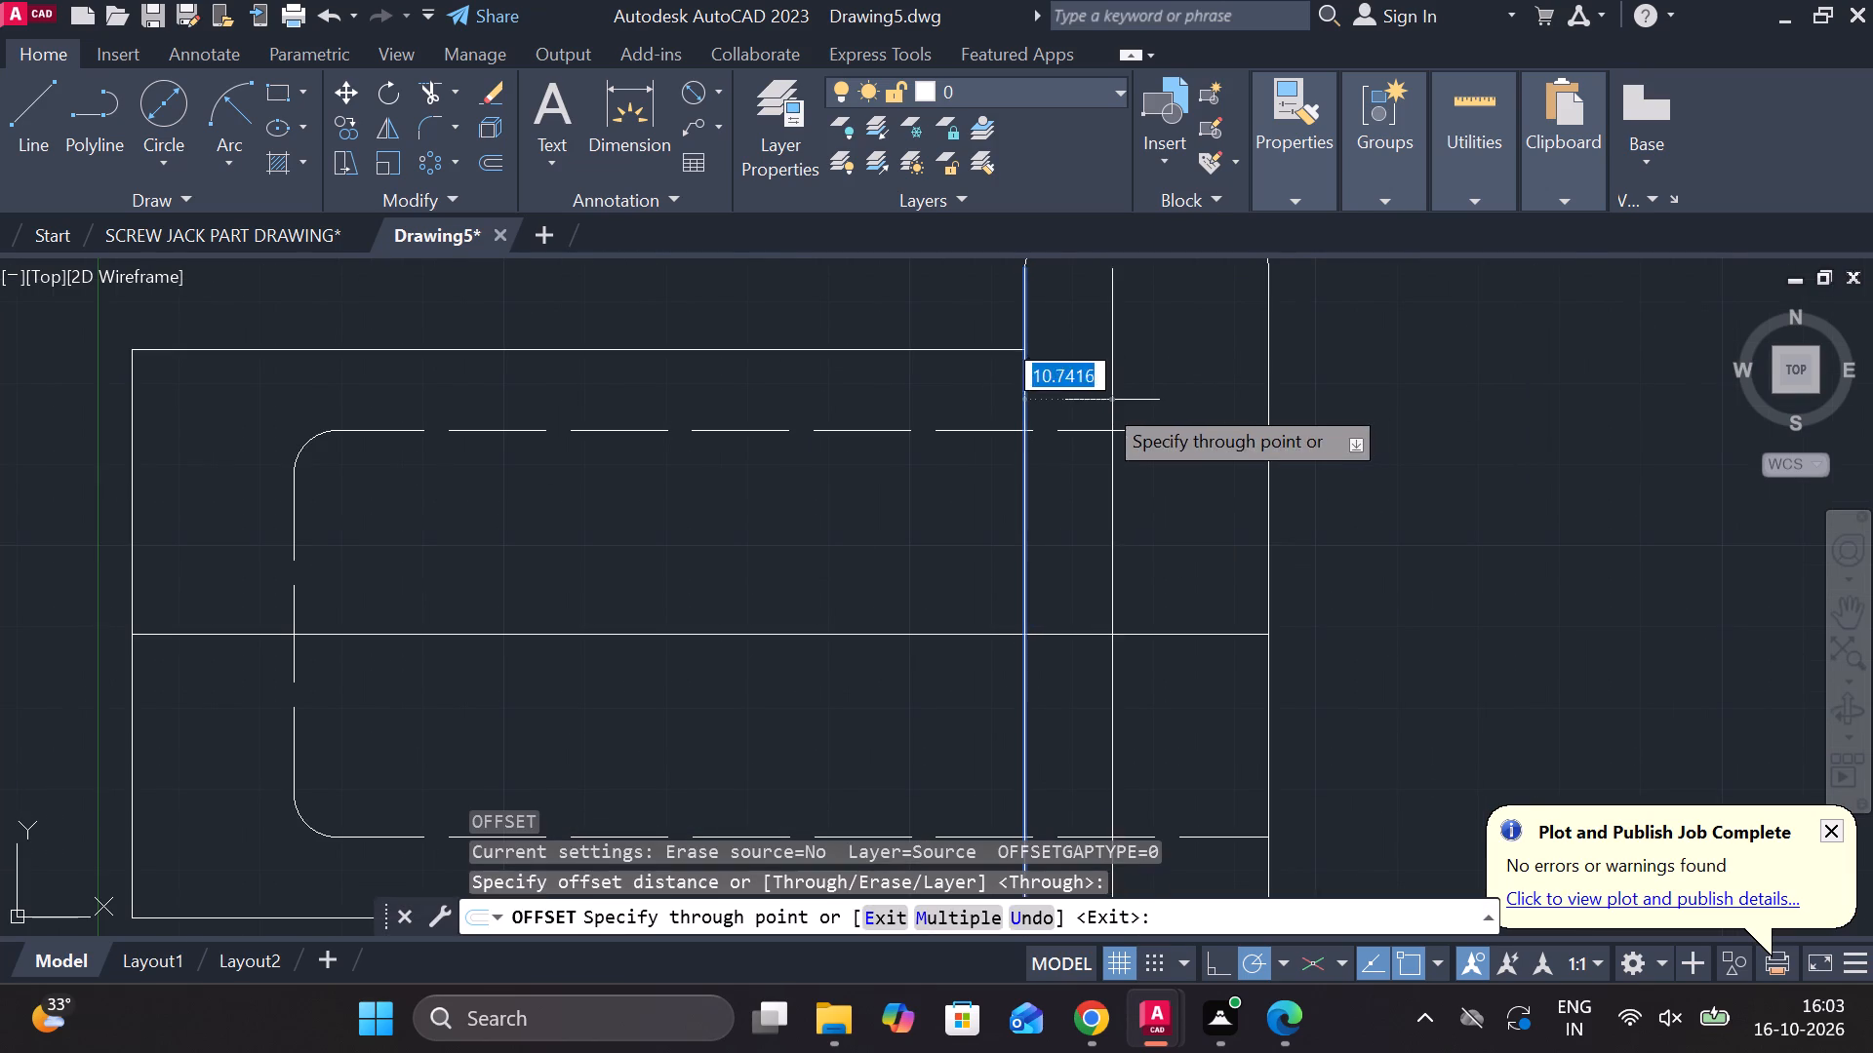
pyautogui.press('3')
pyautogui.press('Return')
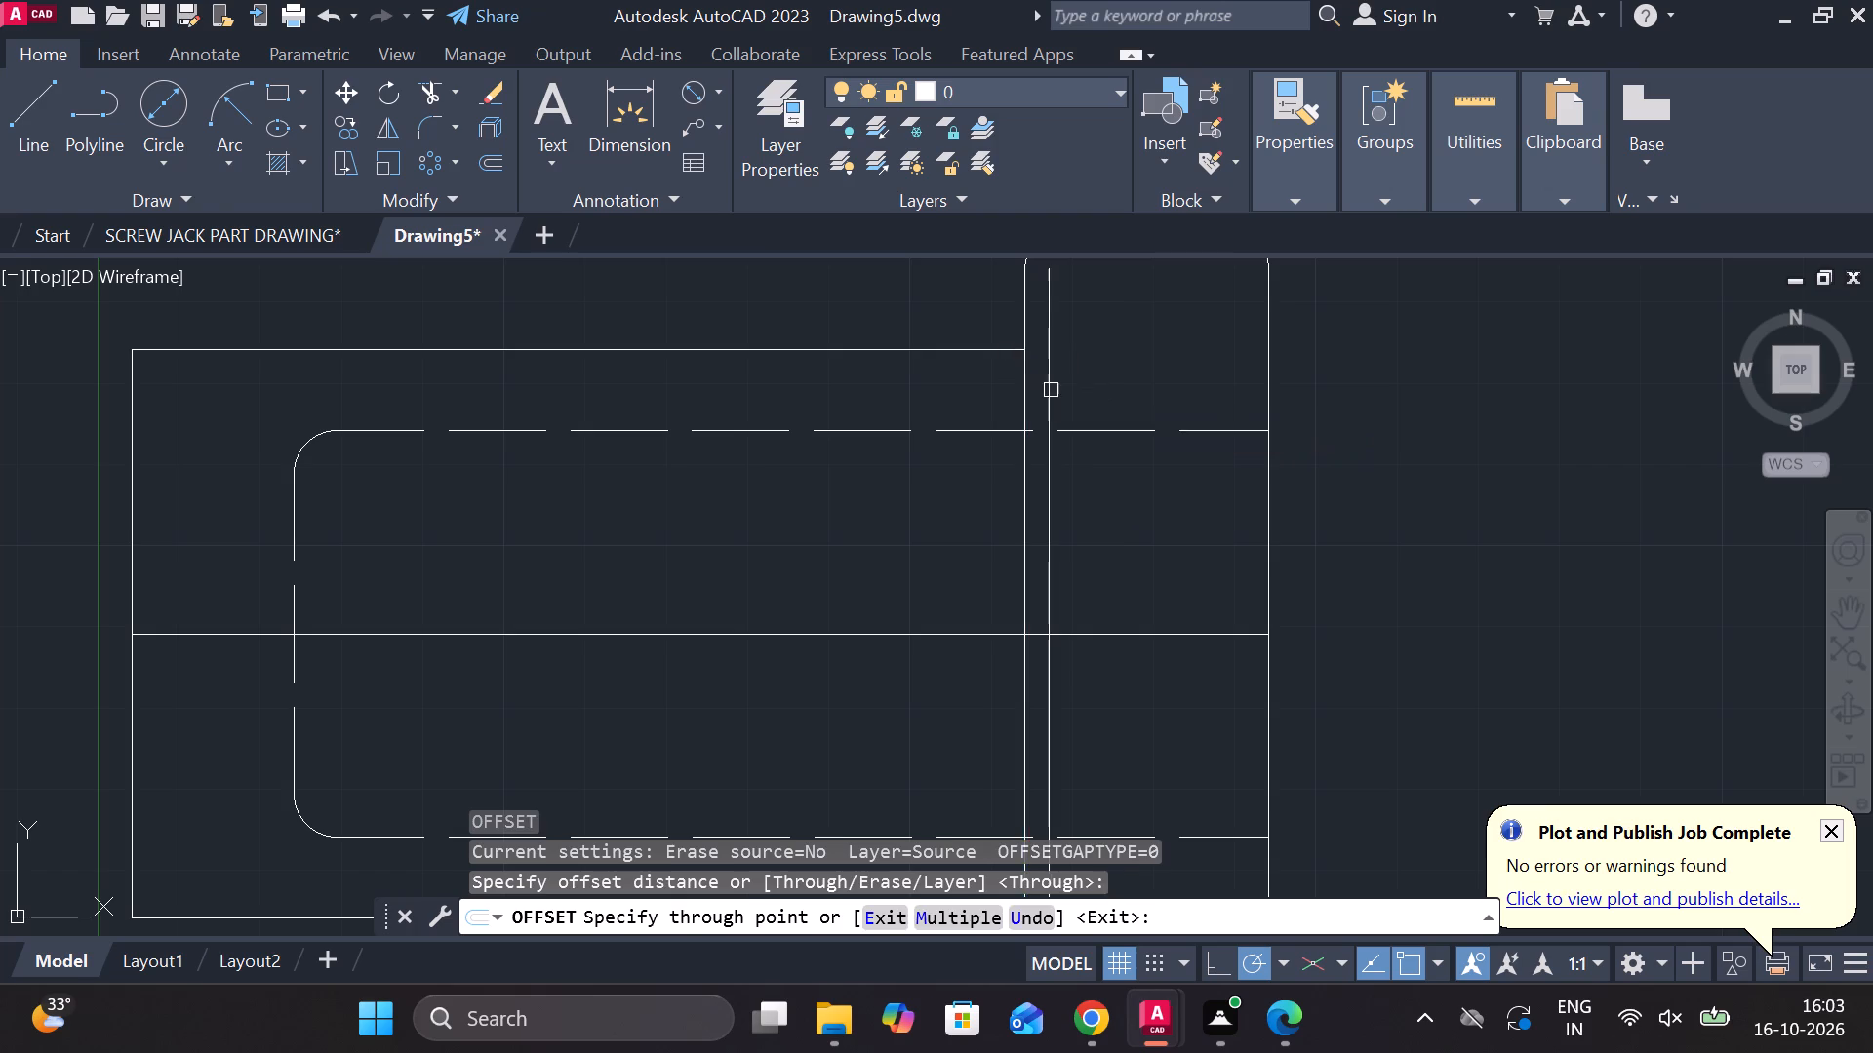
pyautogui.scroll(-1, 1051, 390)
pyautogui.press('Escape')
# Extend both ends of the new offset line to the end block's top and bottom edges.
pyautogui.write('EX')
pyautogui.press('space')
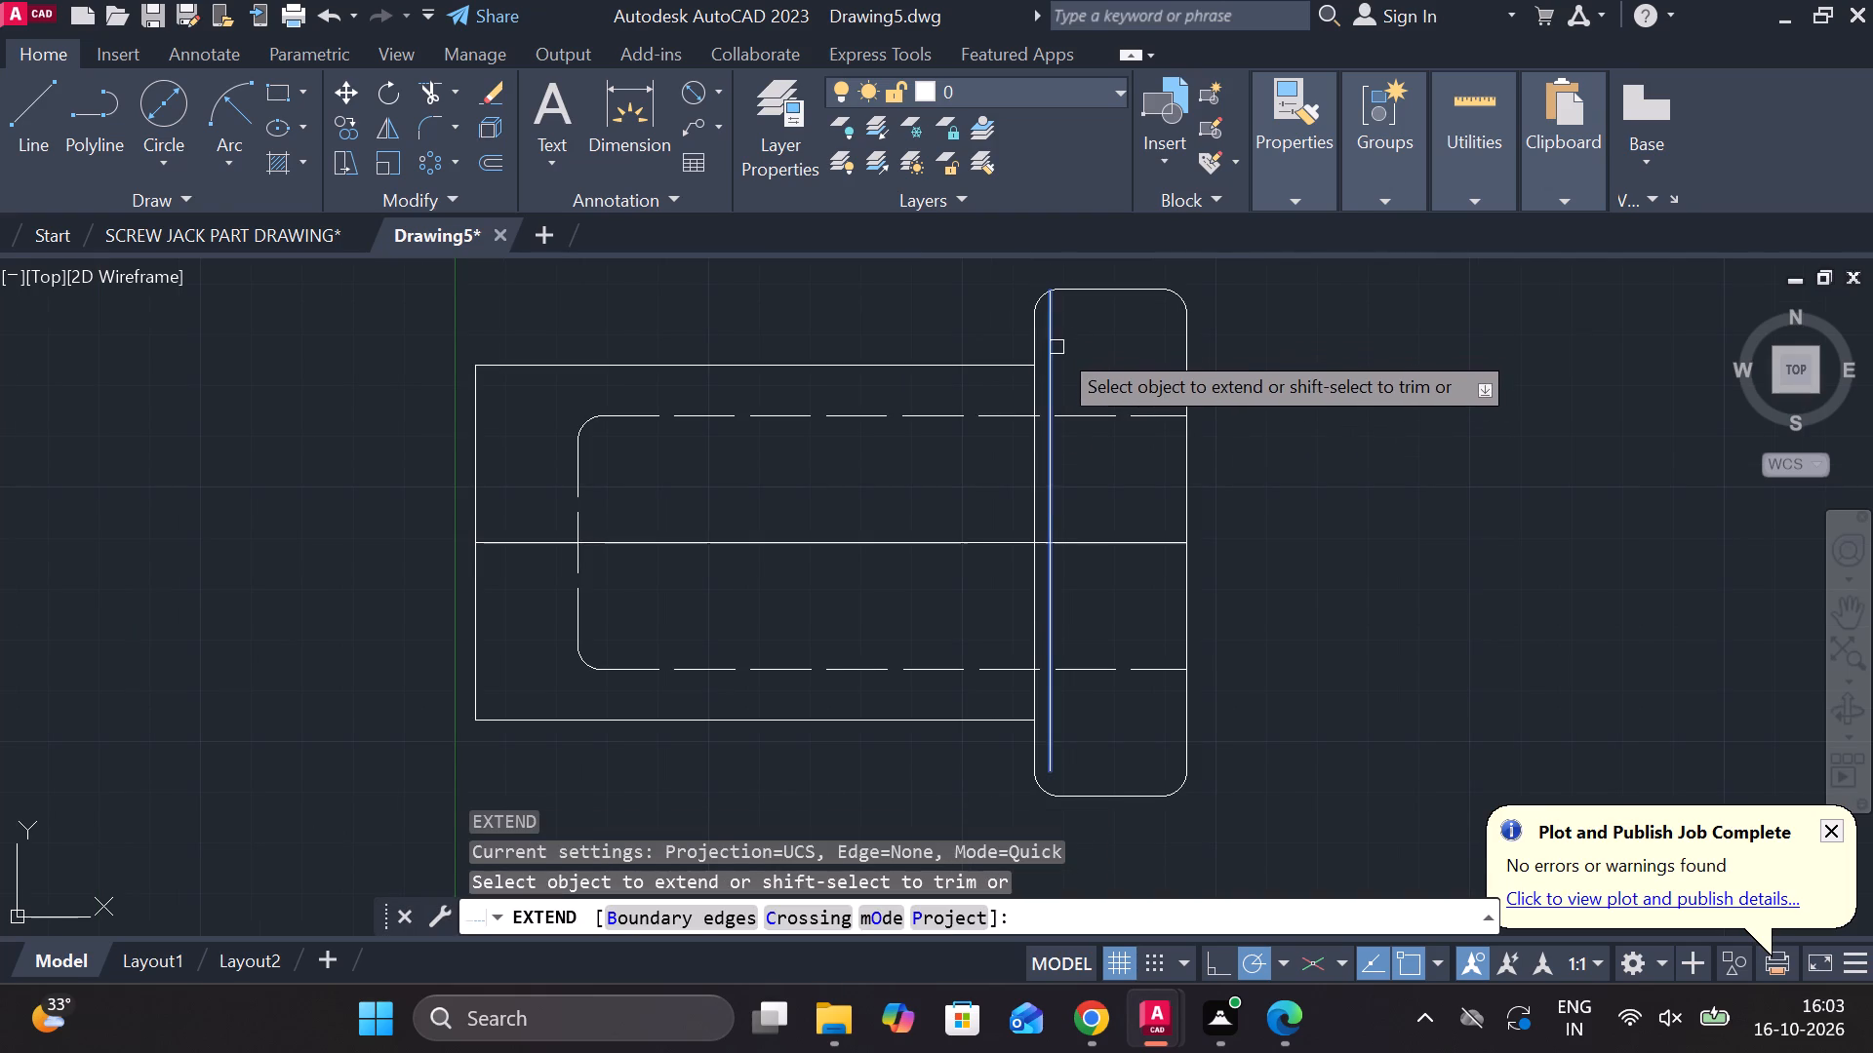
pyautogui.click(1056, 347)
pyautogui.click(1048, 717)
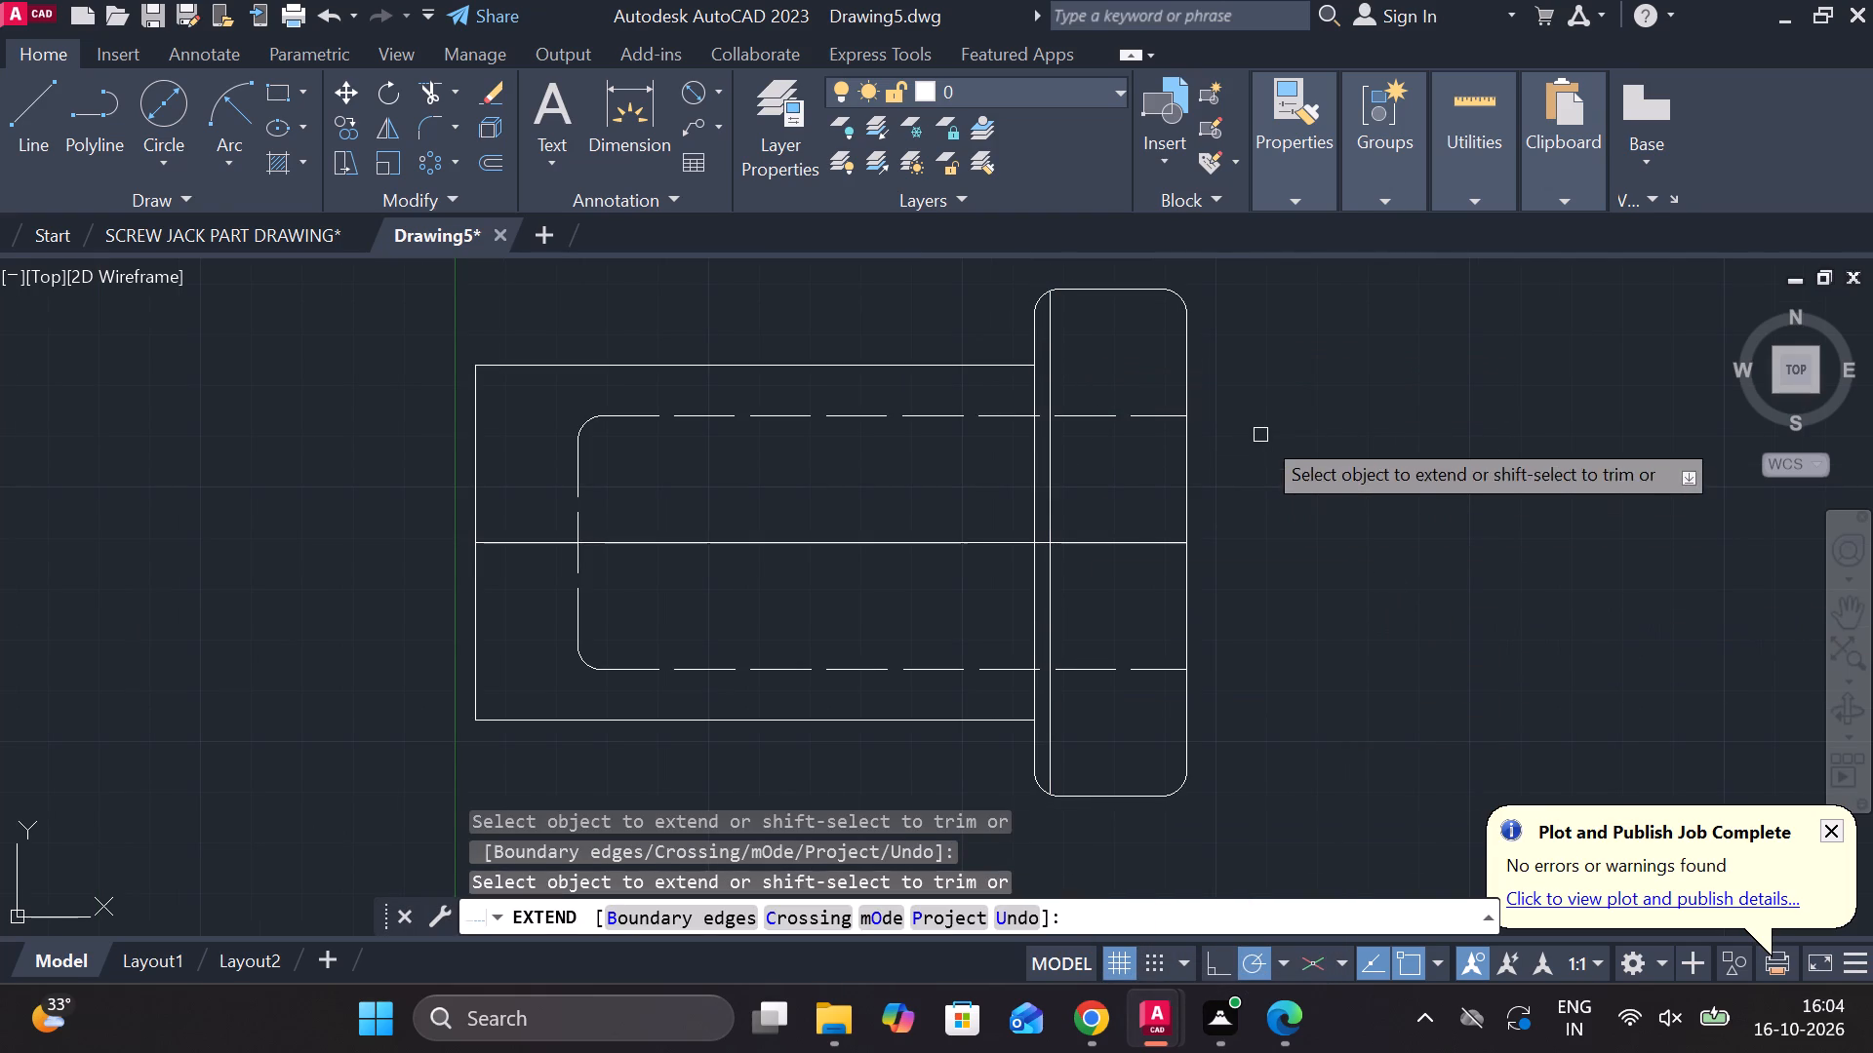
pyautogui.moveTo(1242, 425); pyautogui.dragTo(1210, 425, button='middle')
pyautogui.moveTo(1217, 420); pyautogui.dragTo(1168, 409, button='middle')
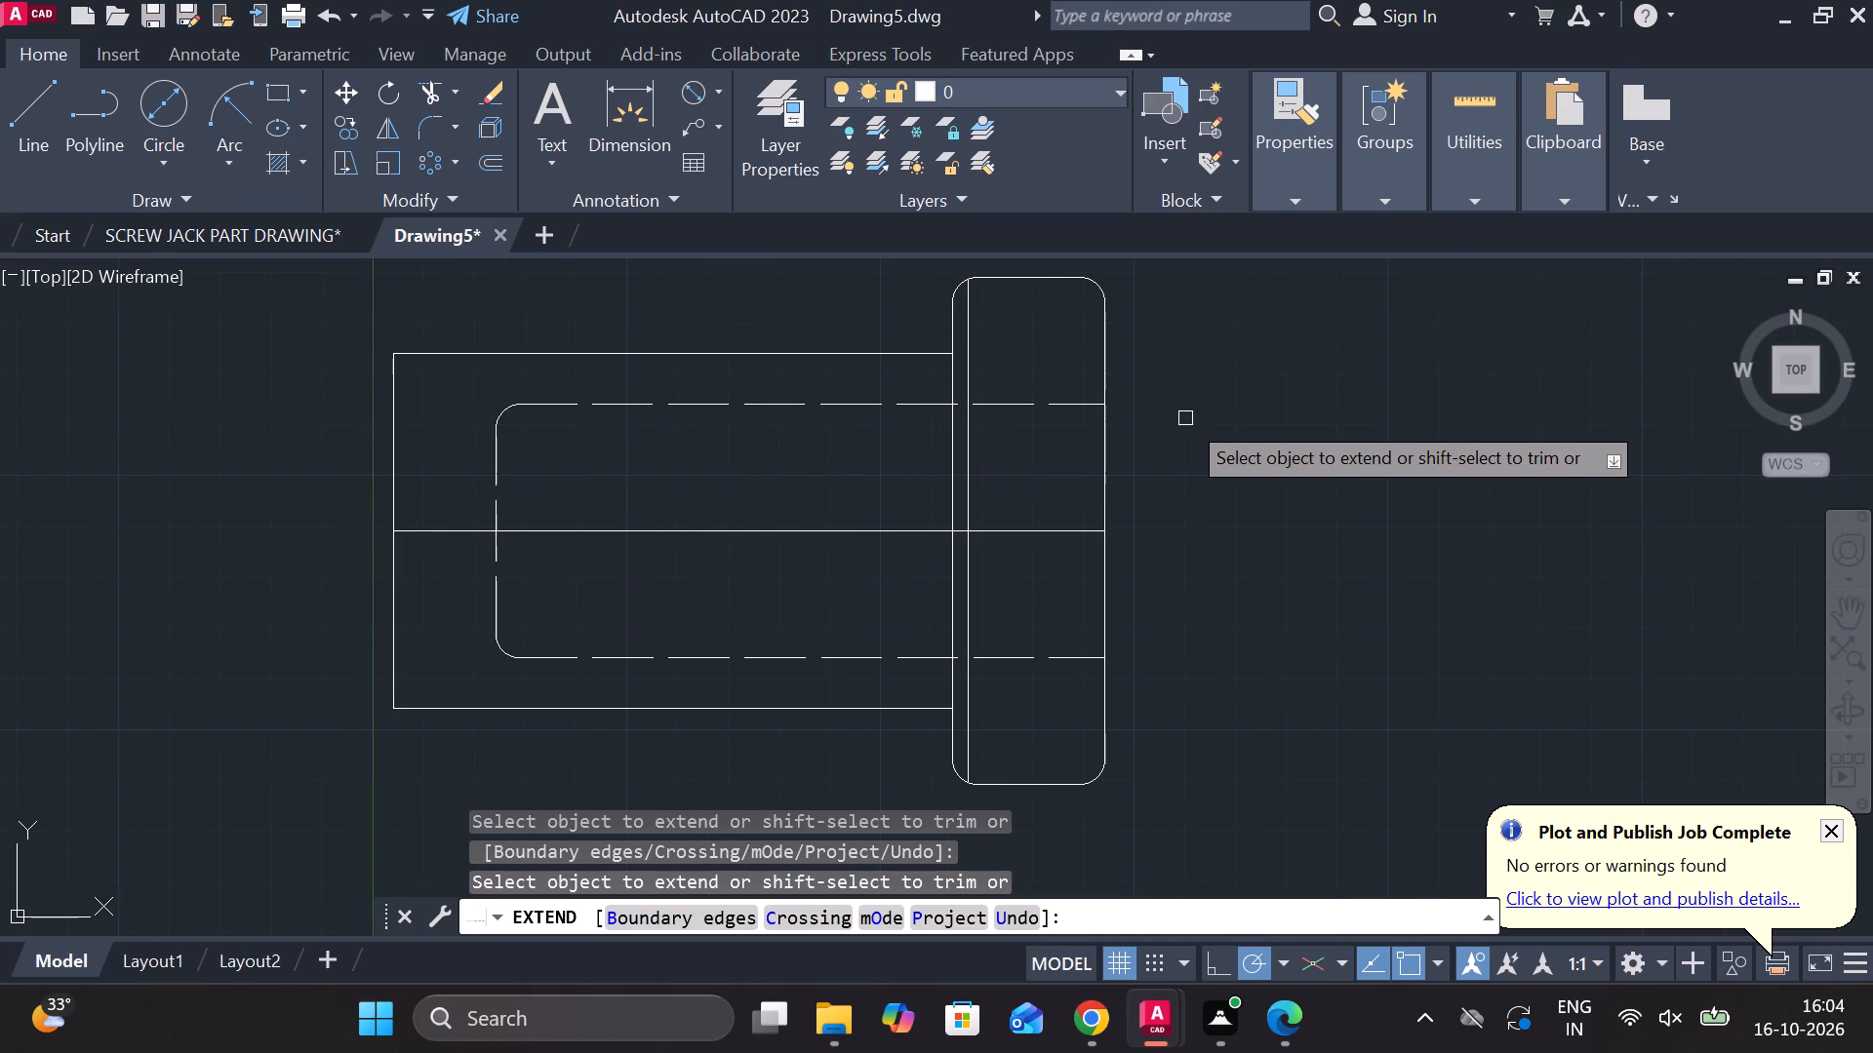
pyautogui.press('Escape')
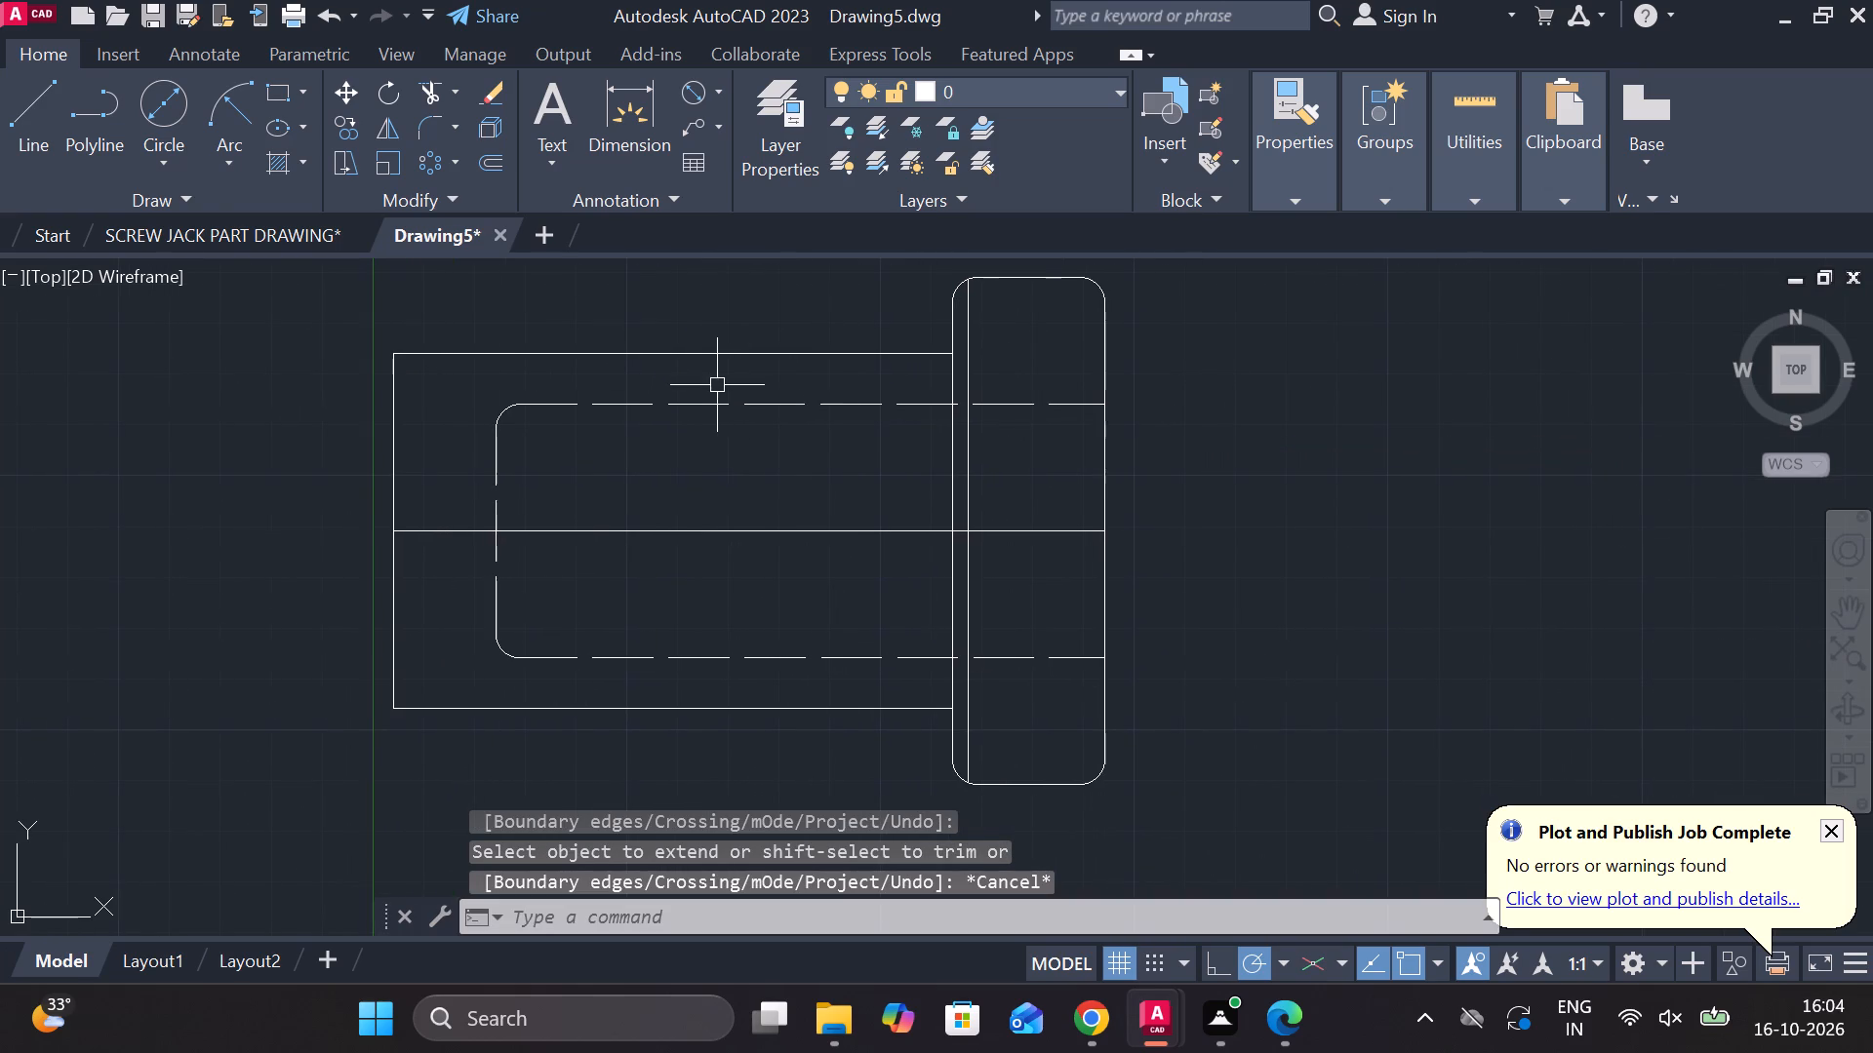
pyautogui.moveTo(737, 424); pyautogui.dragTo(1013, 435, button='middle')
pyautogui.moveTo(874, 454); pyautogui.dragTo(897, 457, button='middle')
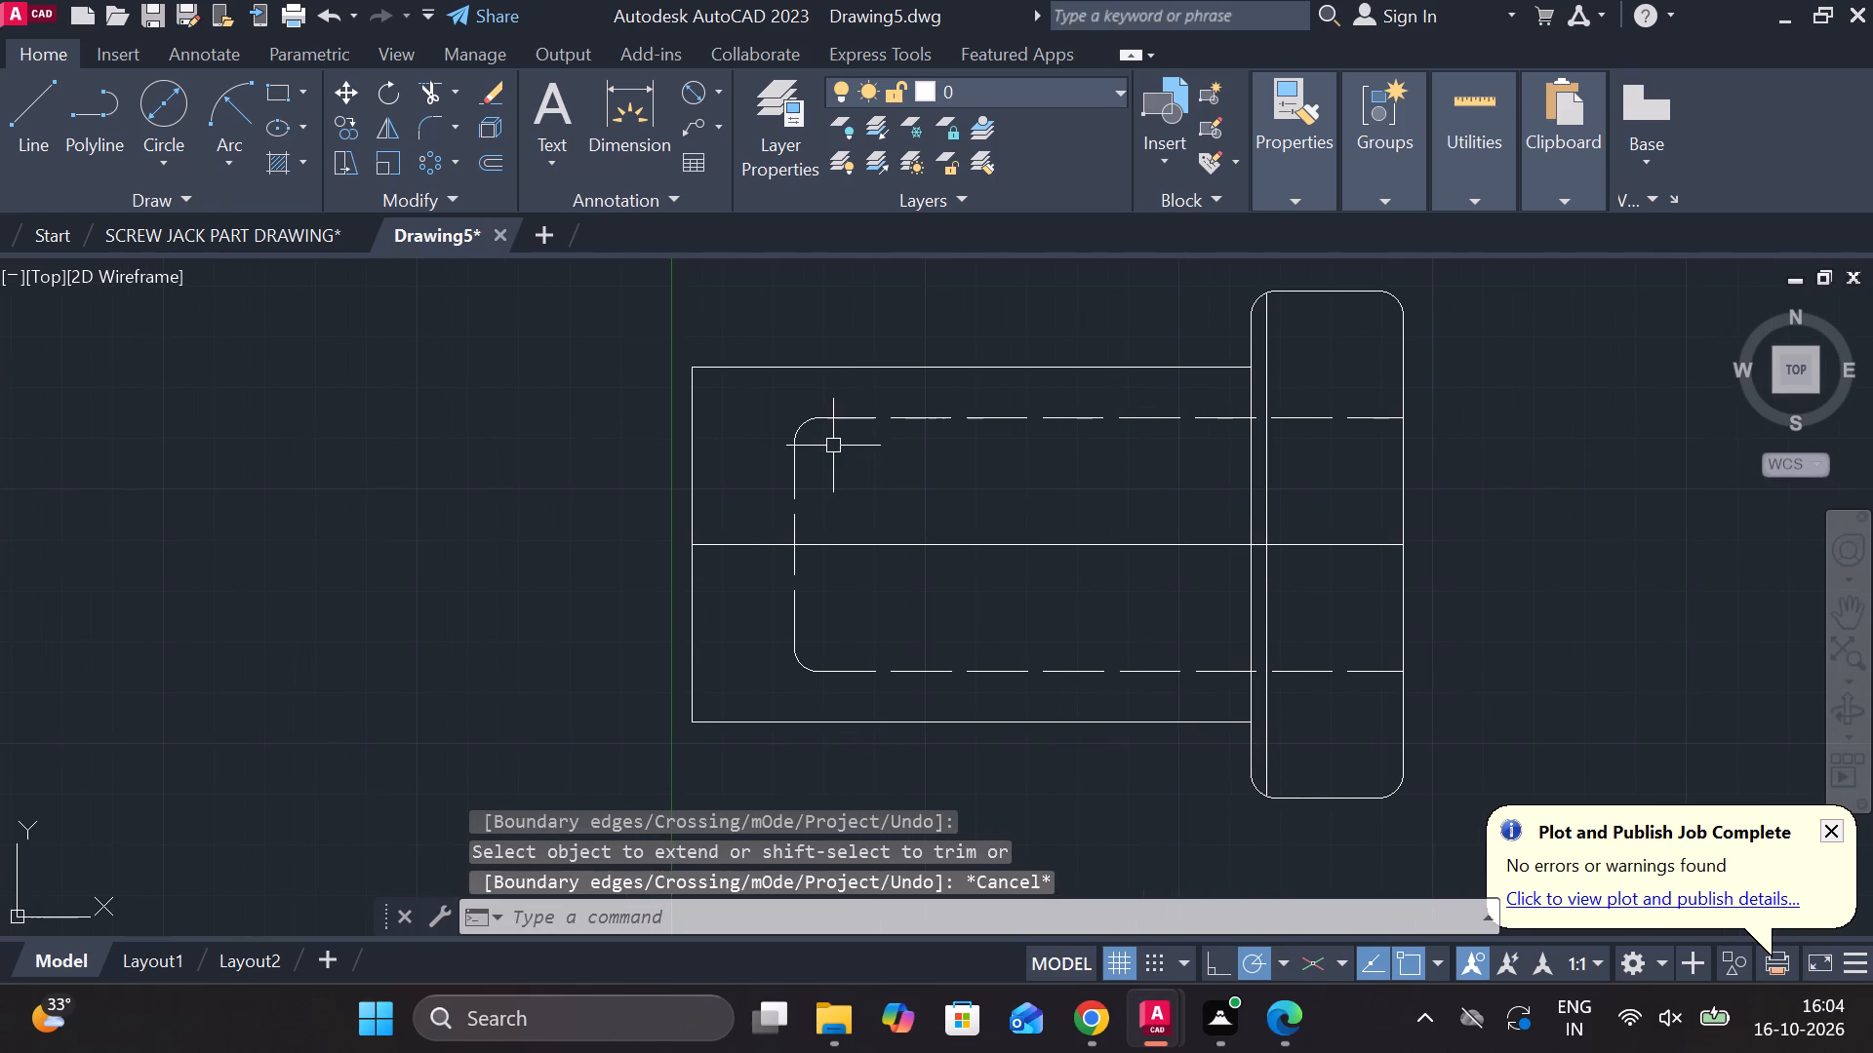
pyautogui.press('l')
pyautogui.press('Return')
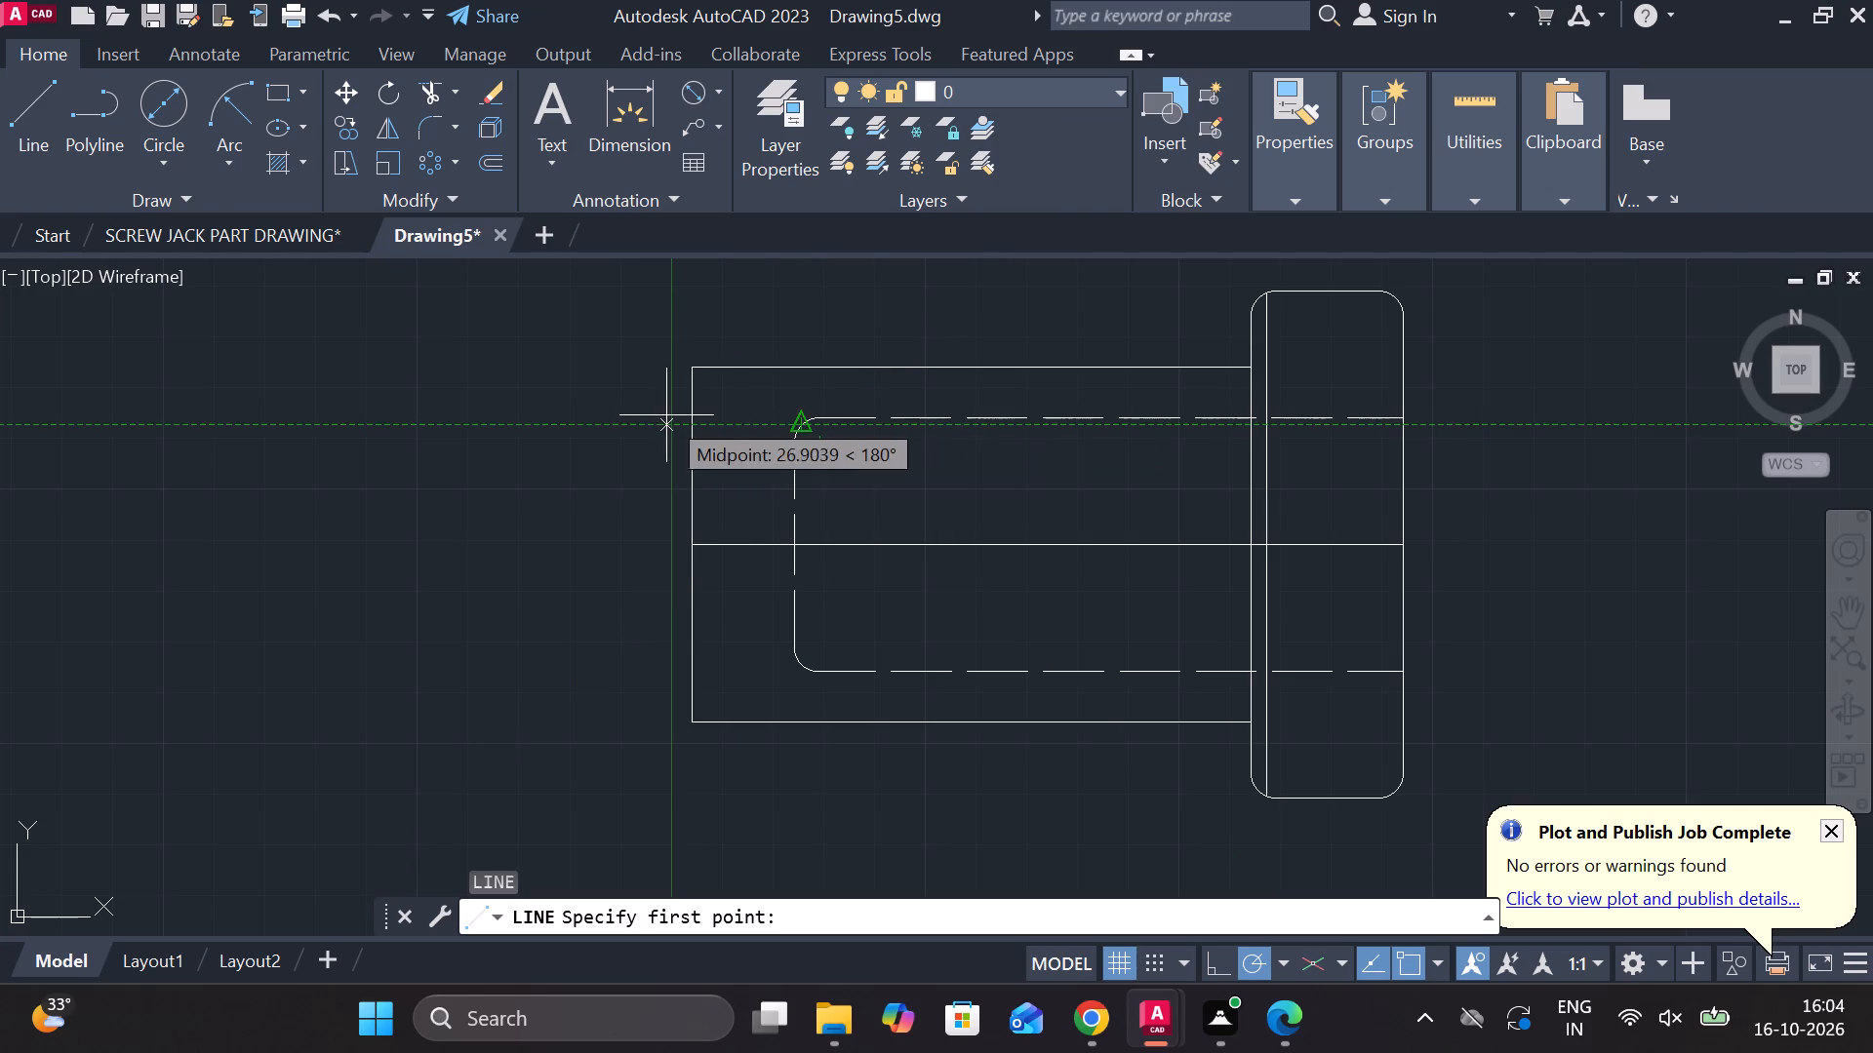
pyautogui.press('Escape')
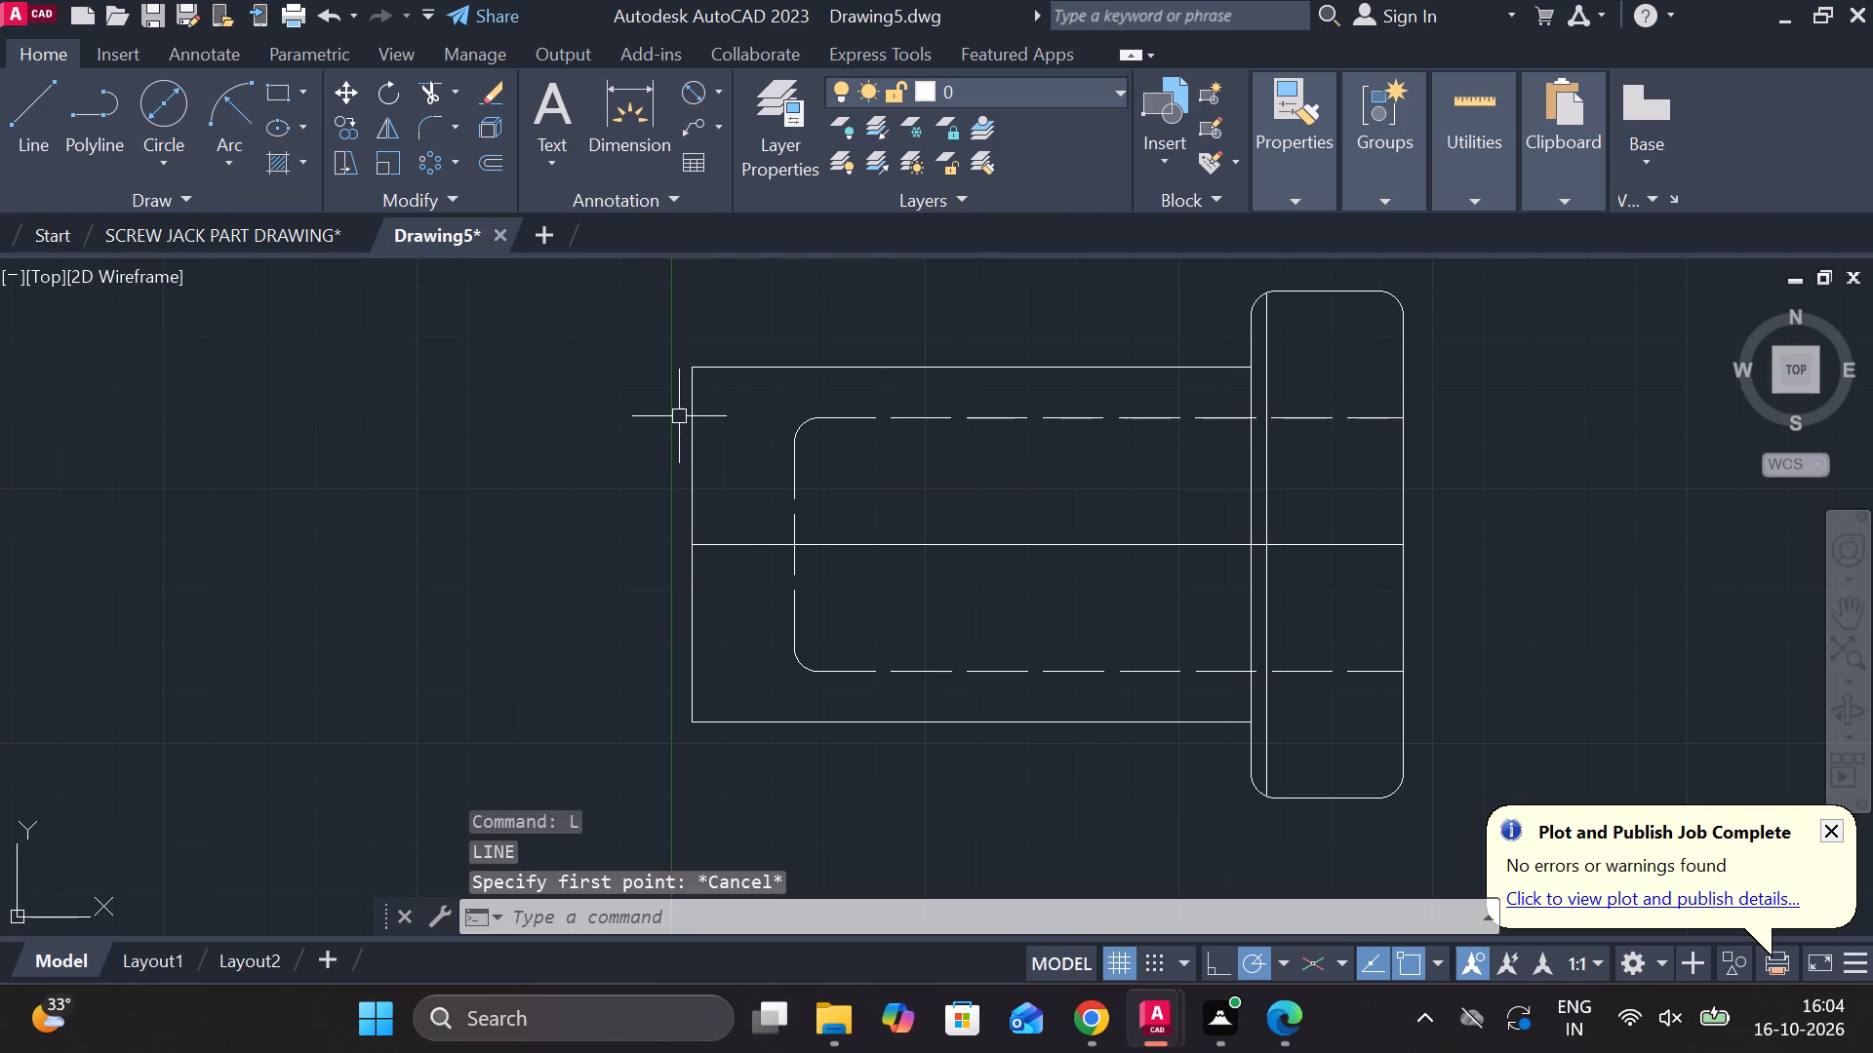
# Draw the left stub outline with three lines, 30 left, 40 down and 30 right, starting 20 above the centre line's left end.
pyautogui.press('l')
pyautogui.press('Return')
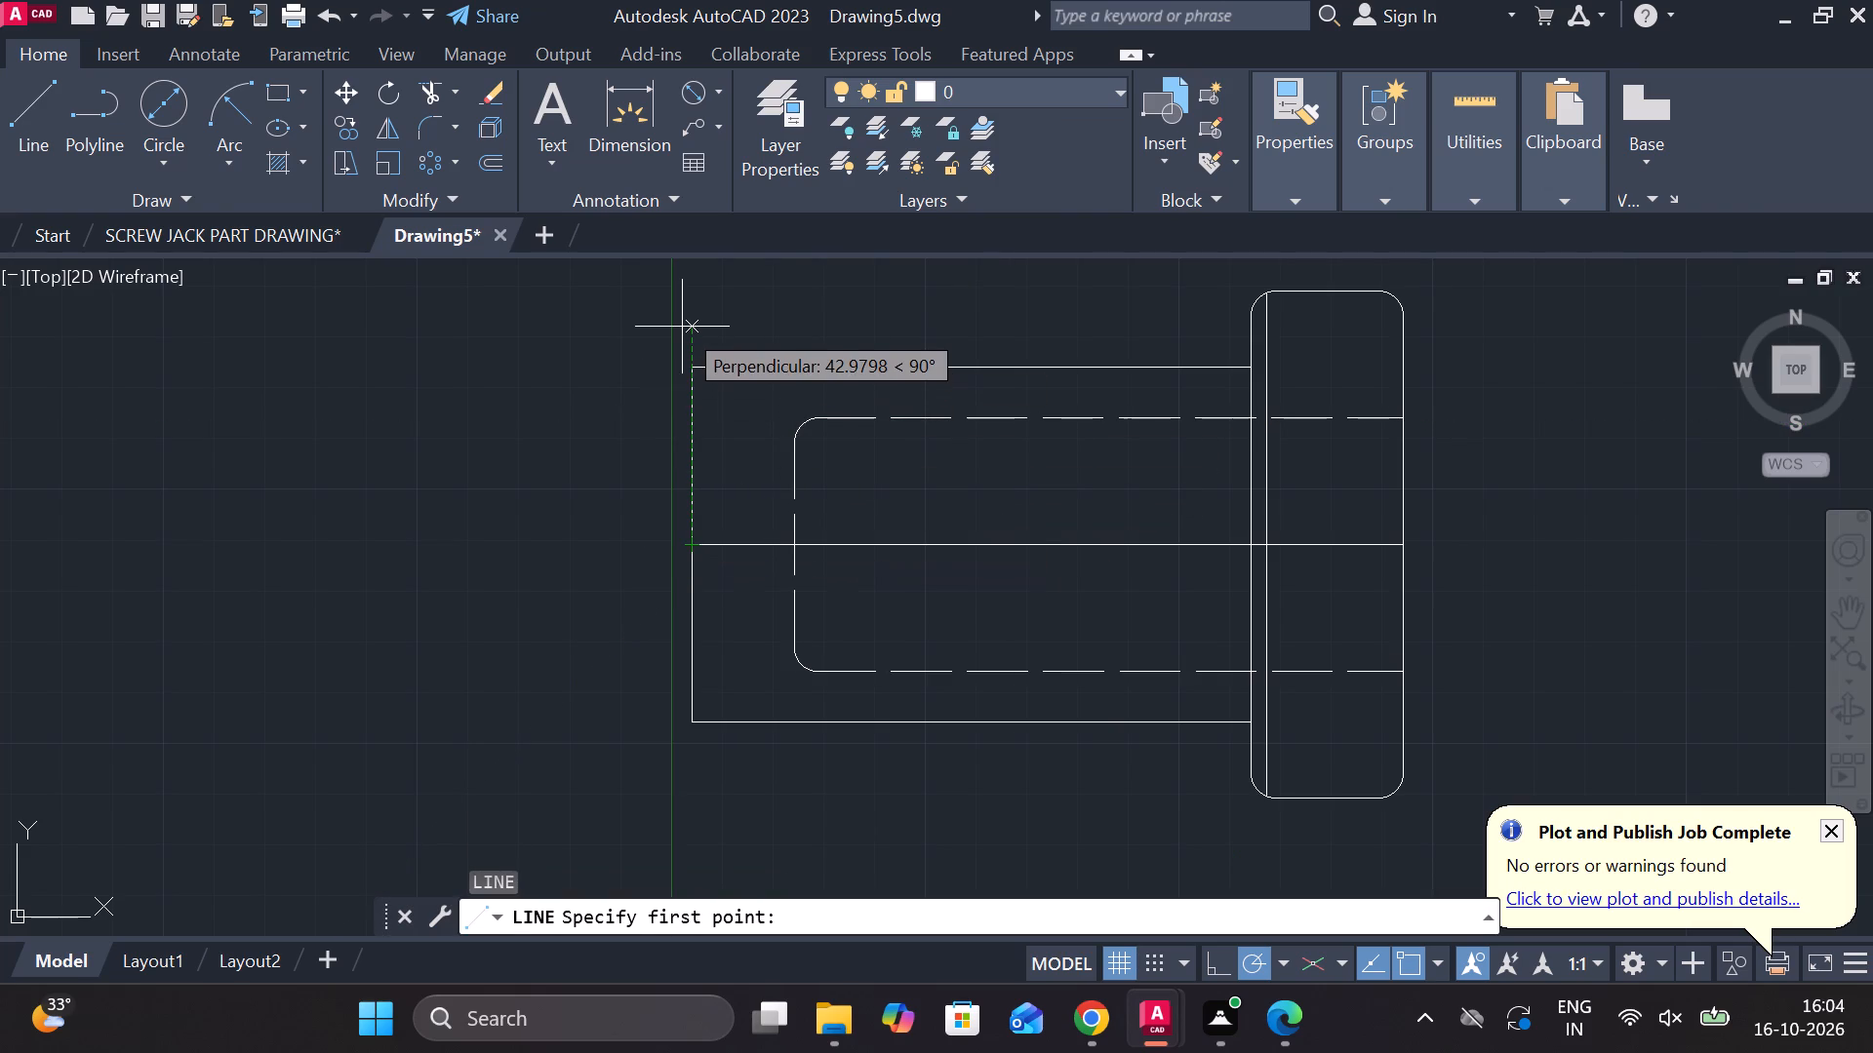
pyautogui.press('2')
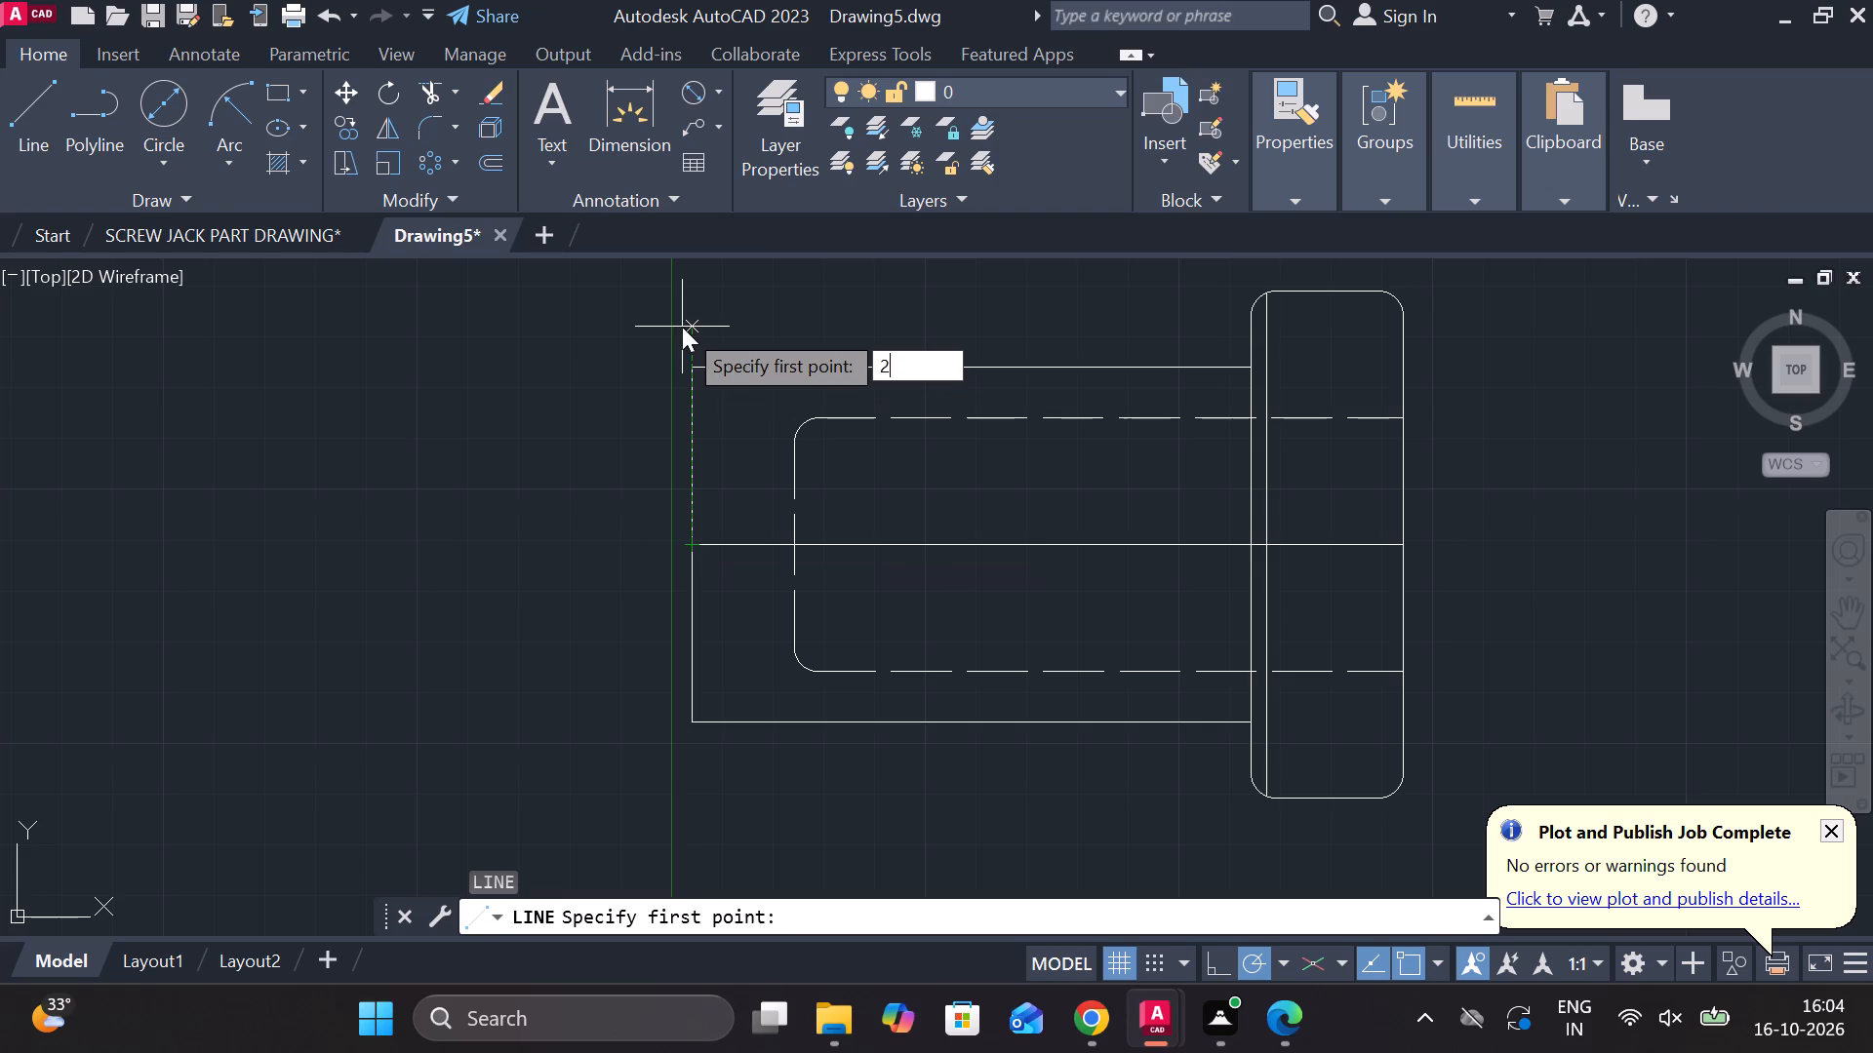
pyautogui.press('0')
pyautogui.press('Return')
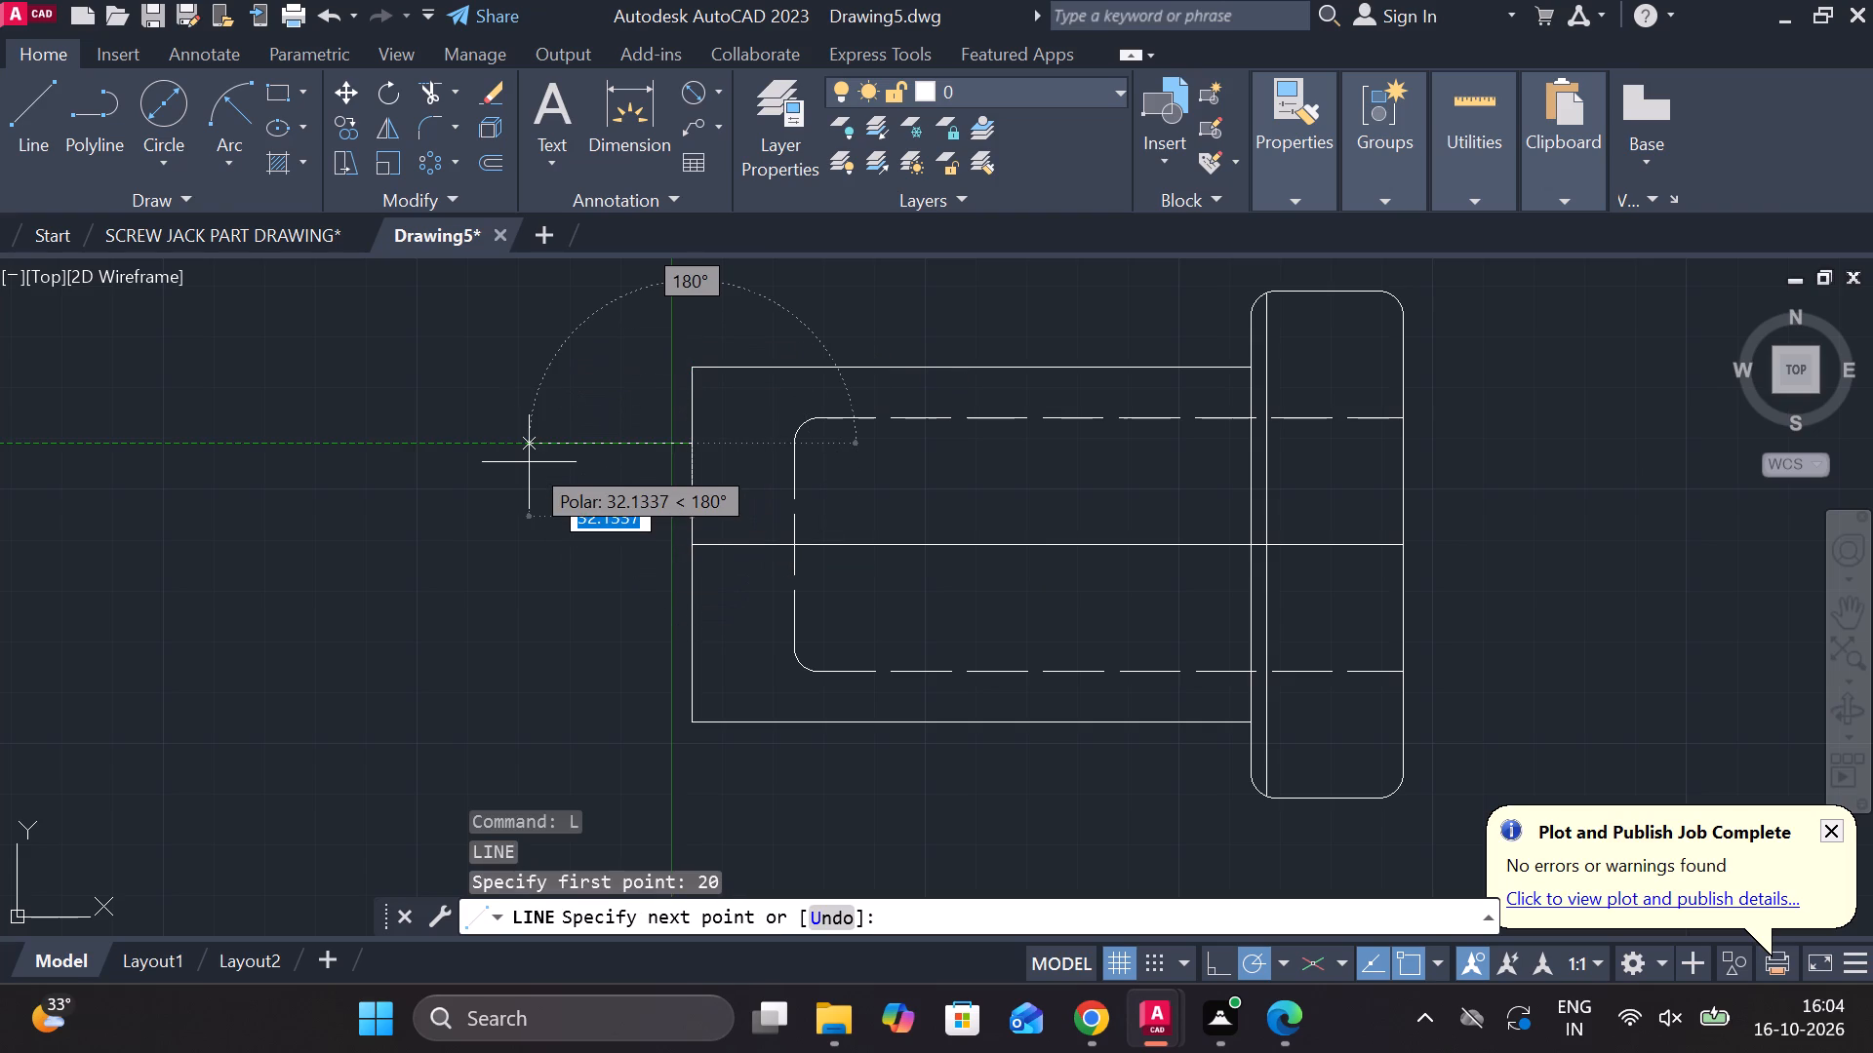
pyautogui.scroll(-1, 529, 462)
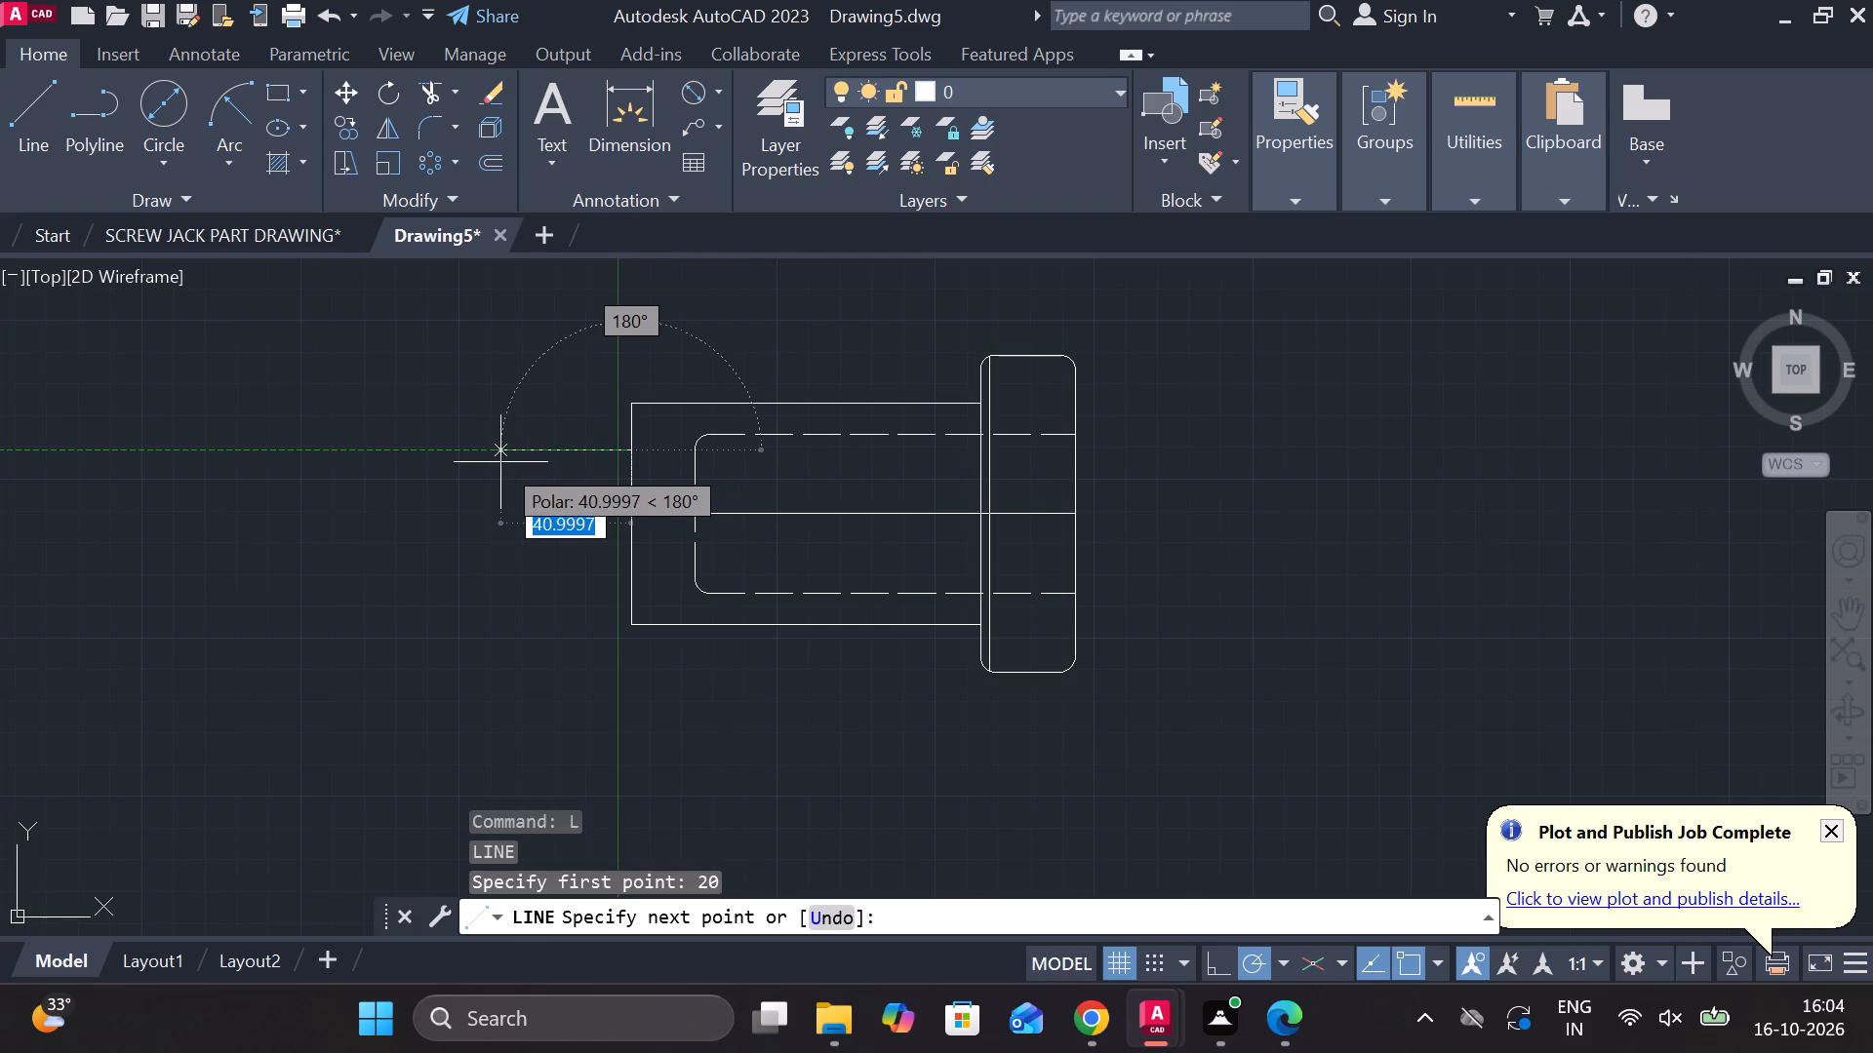
pyautogui.write('40')
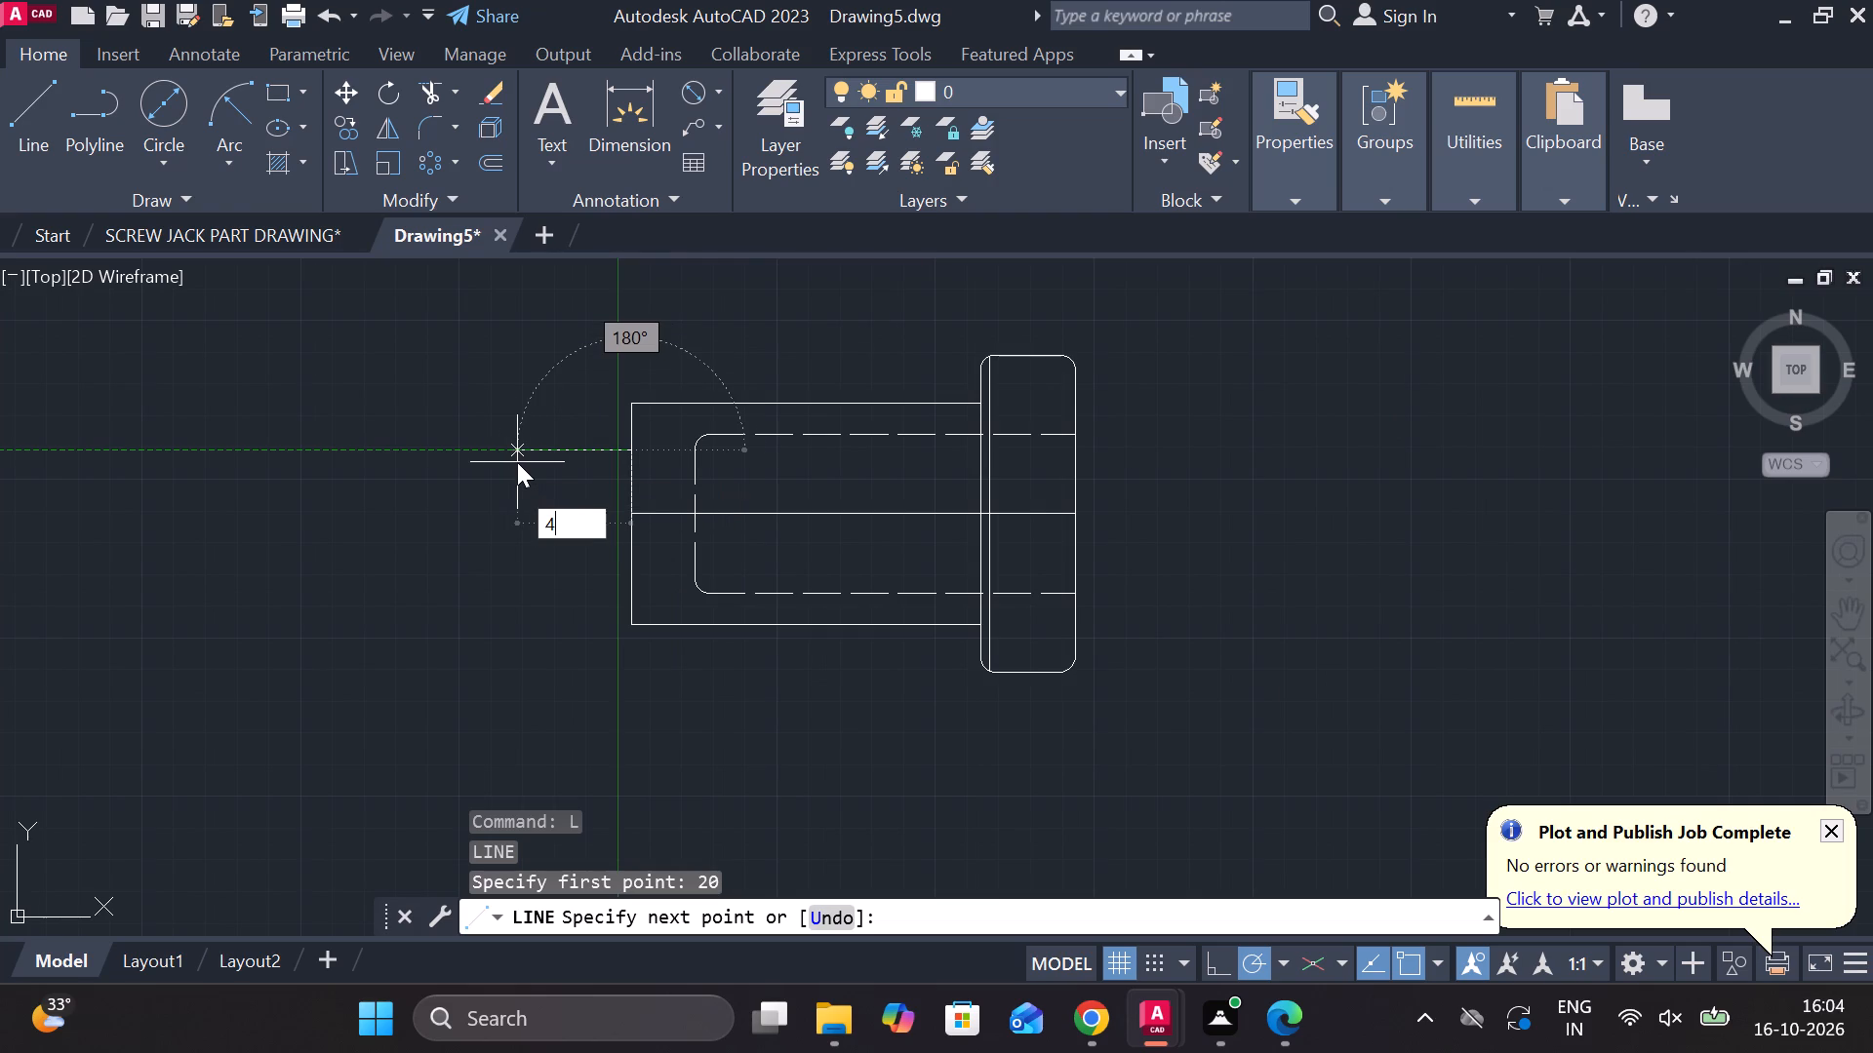
pyautogui.press('Return')
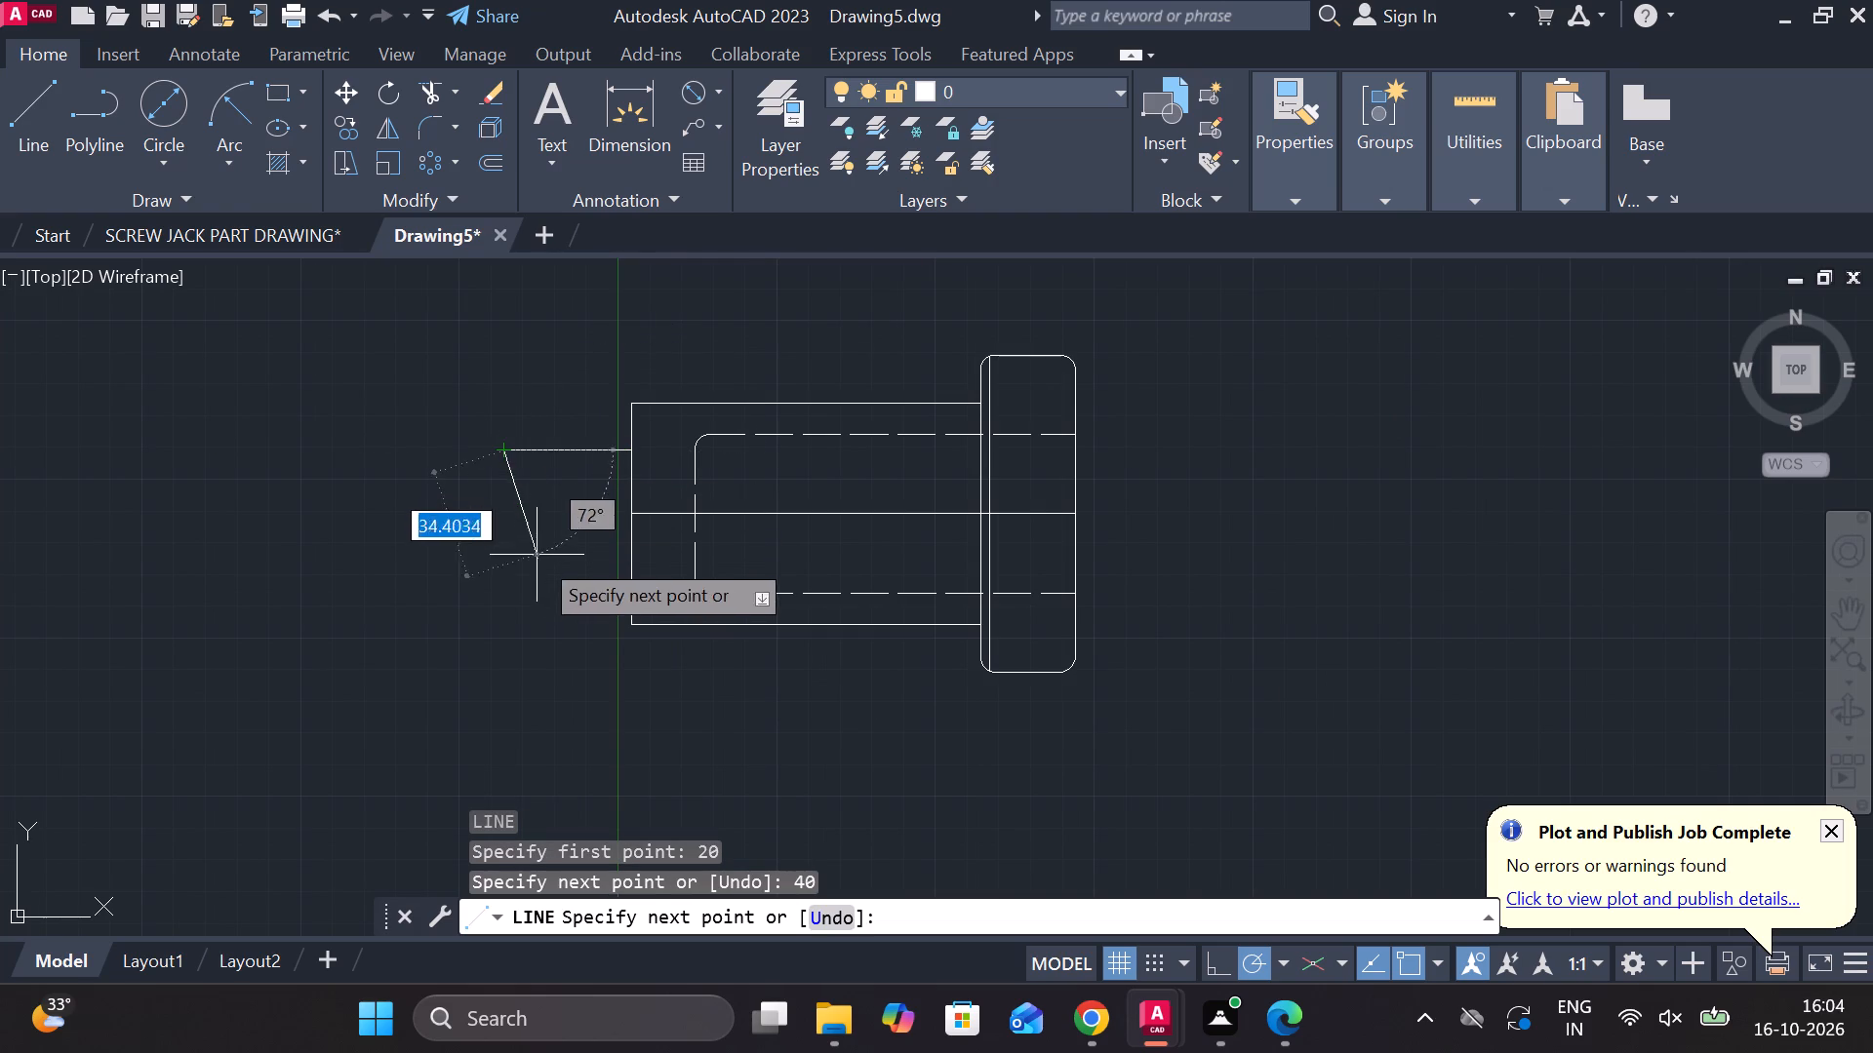
pyautogui.hotkey('ctrl', 'z')
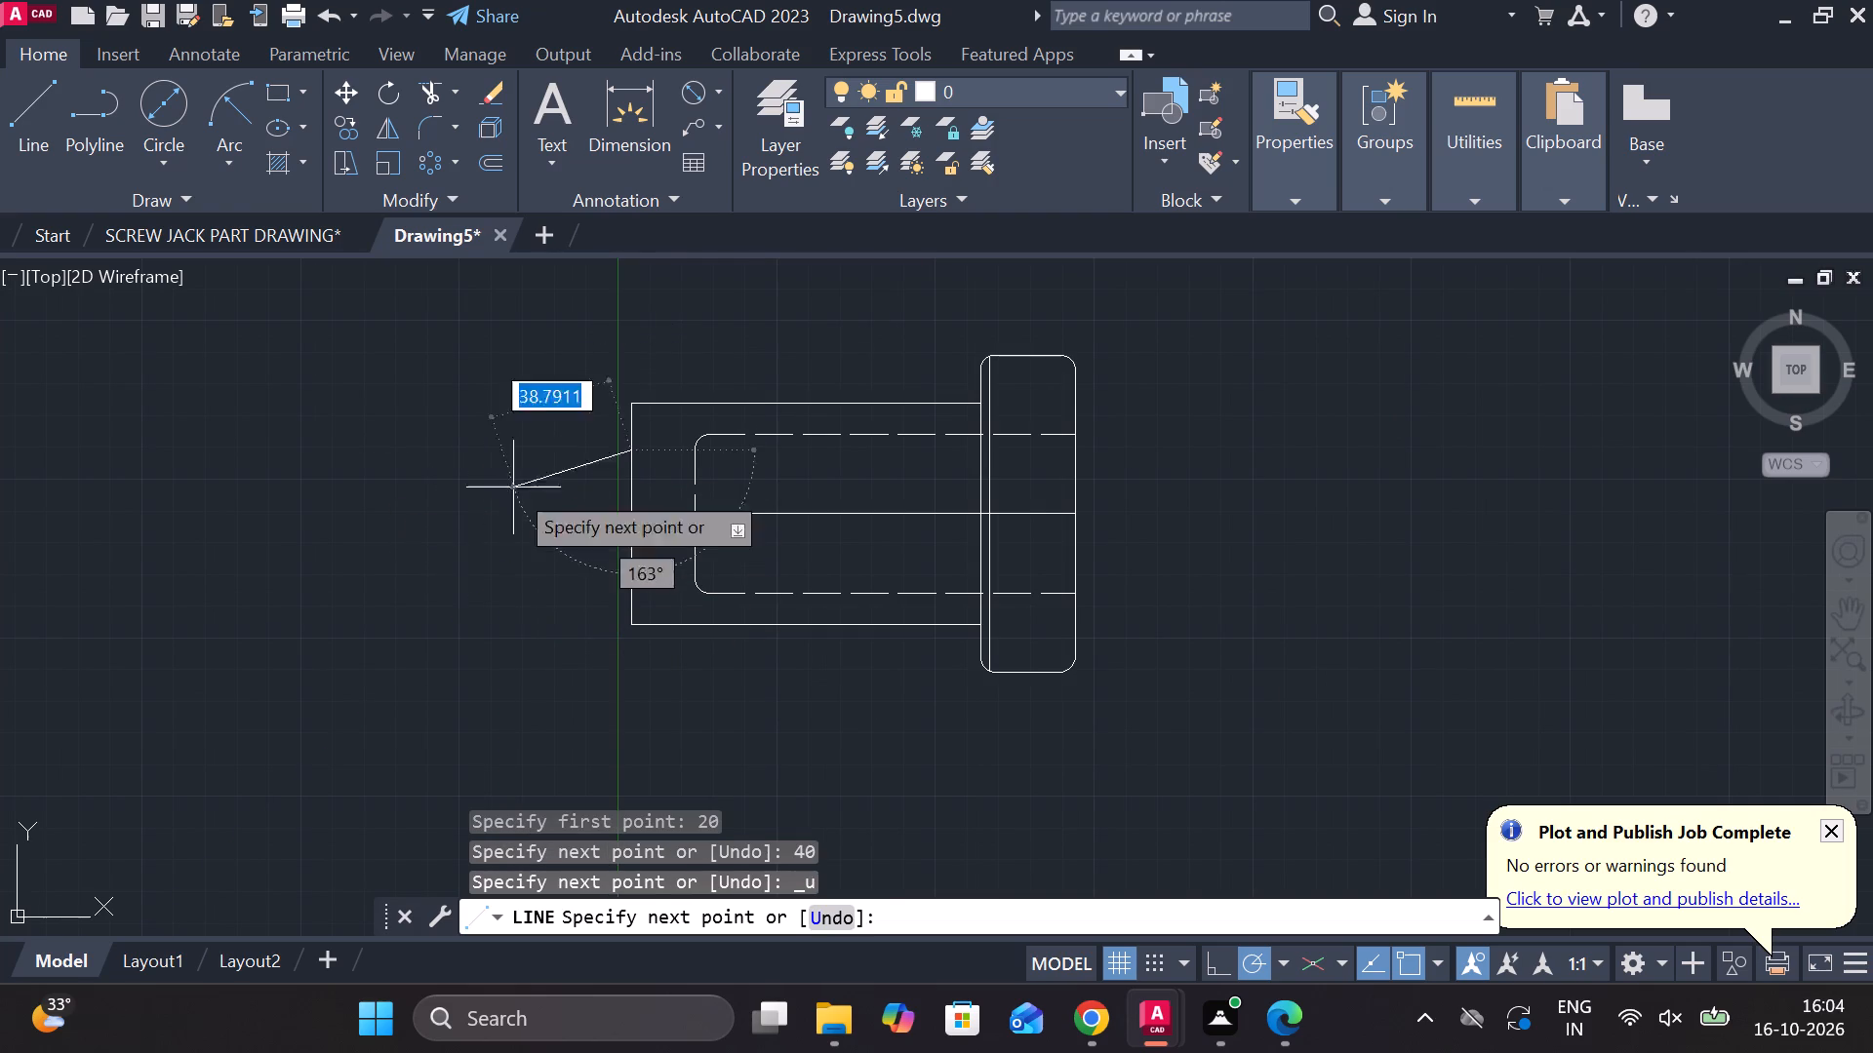
pyautogui.write('30')
pyautogui.press('Return')
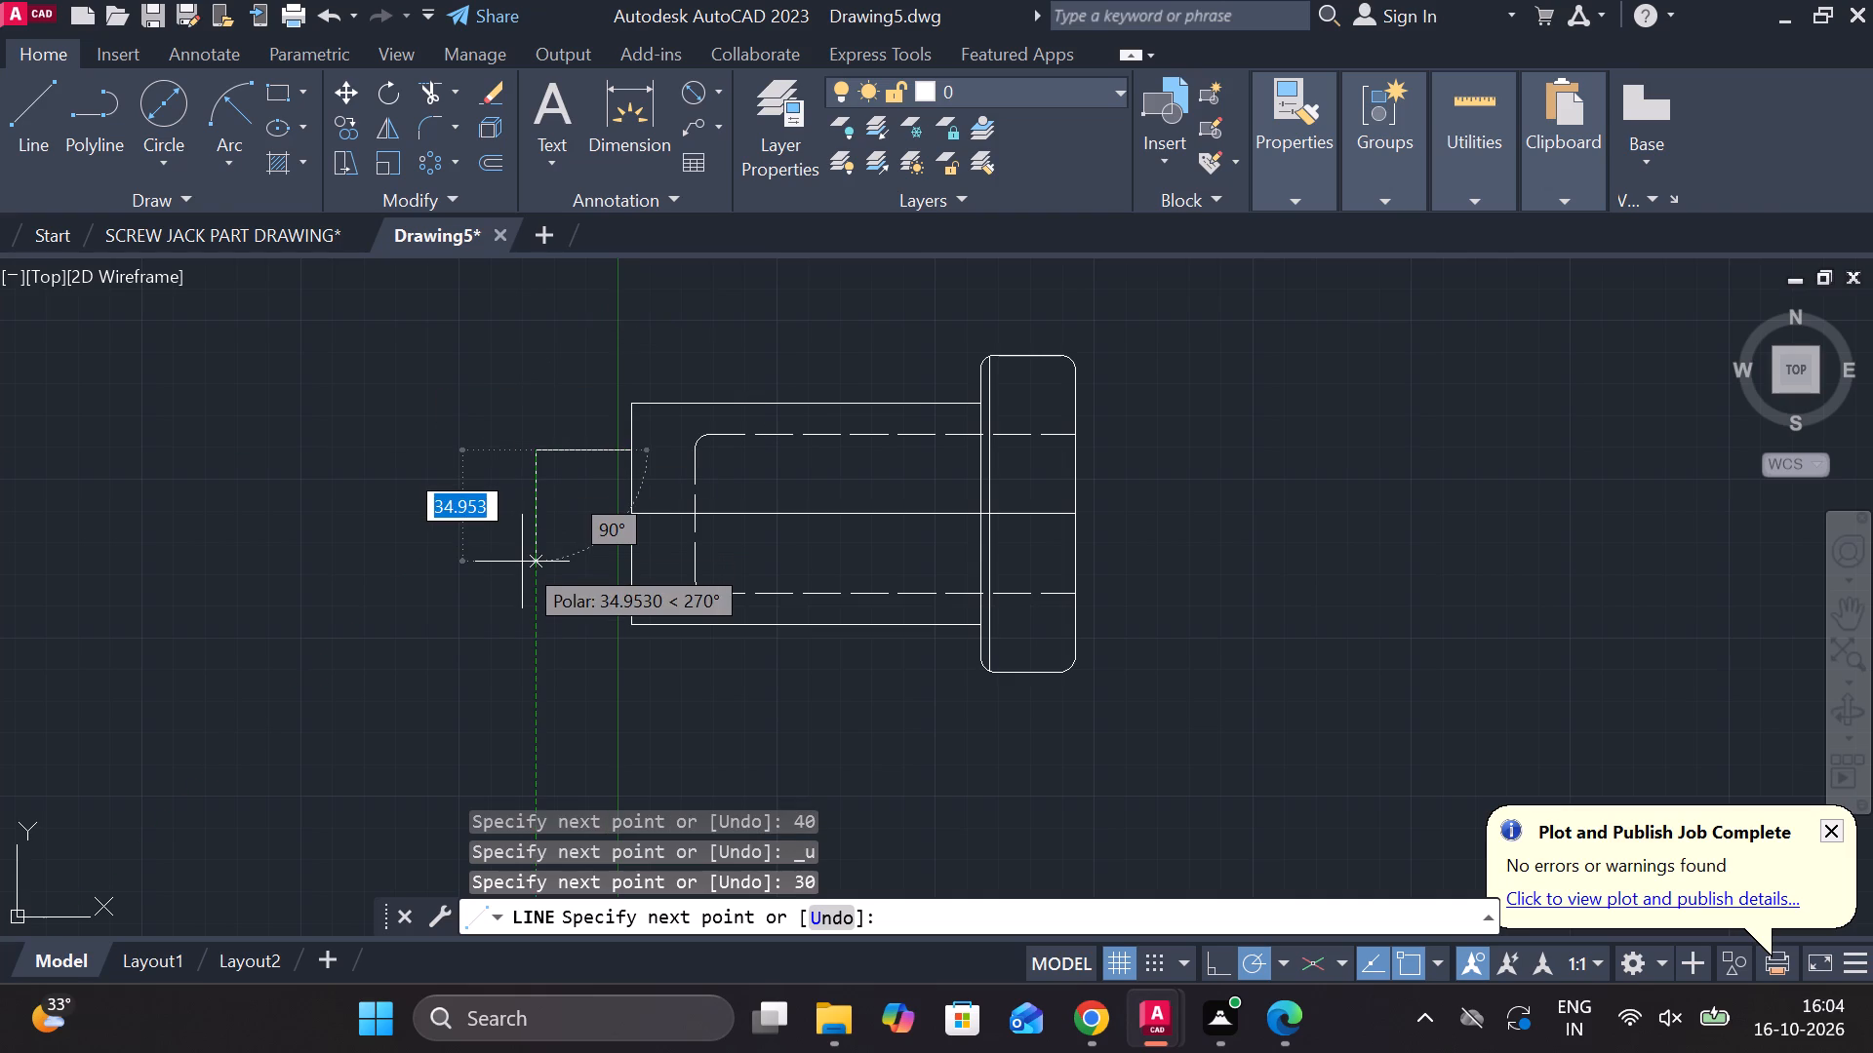
pyautogui.write('40')
pyautogui.press('Return')
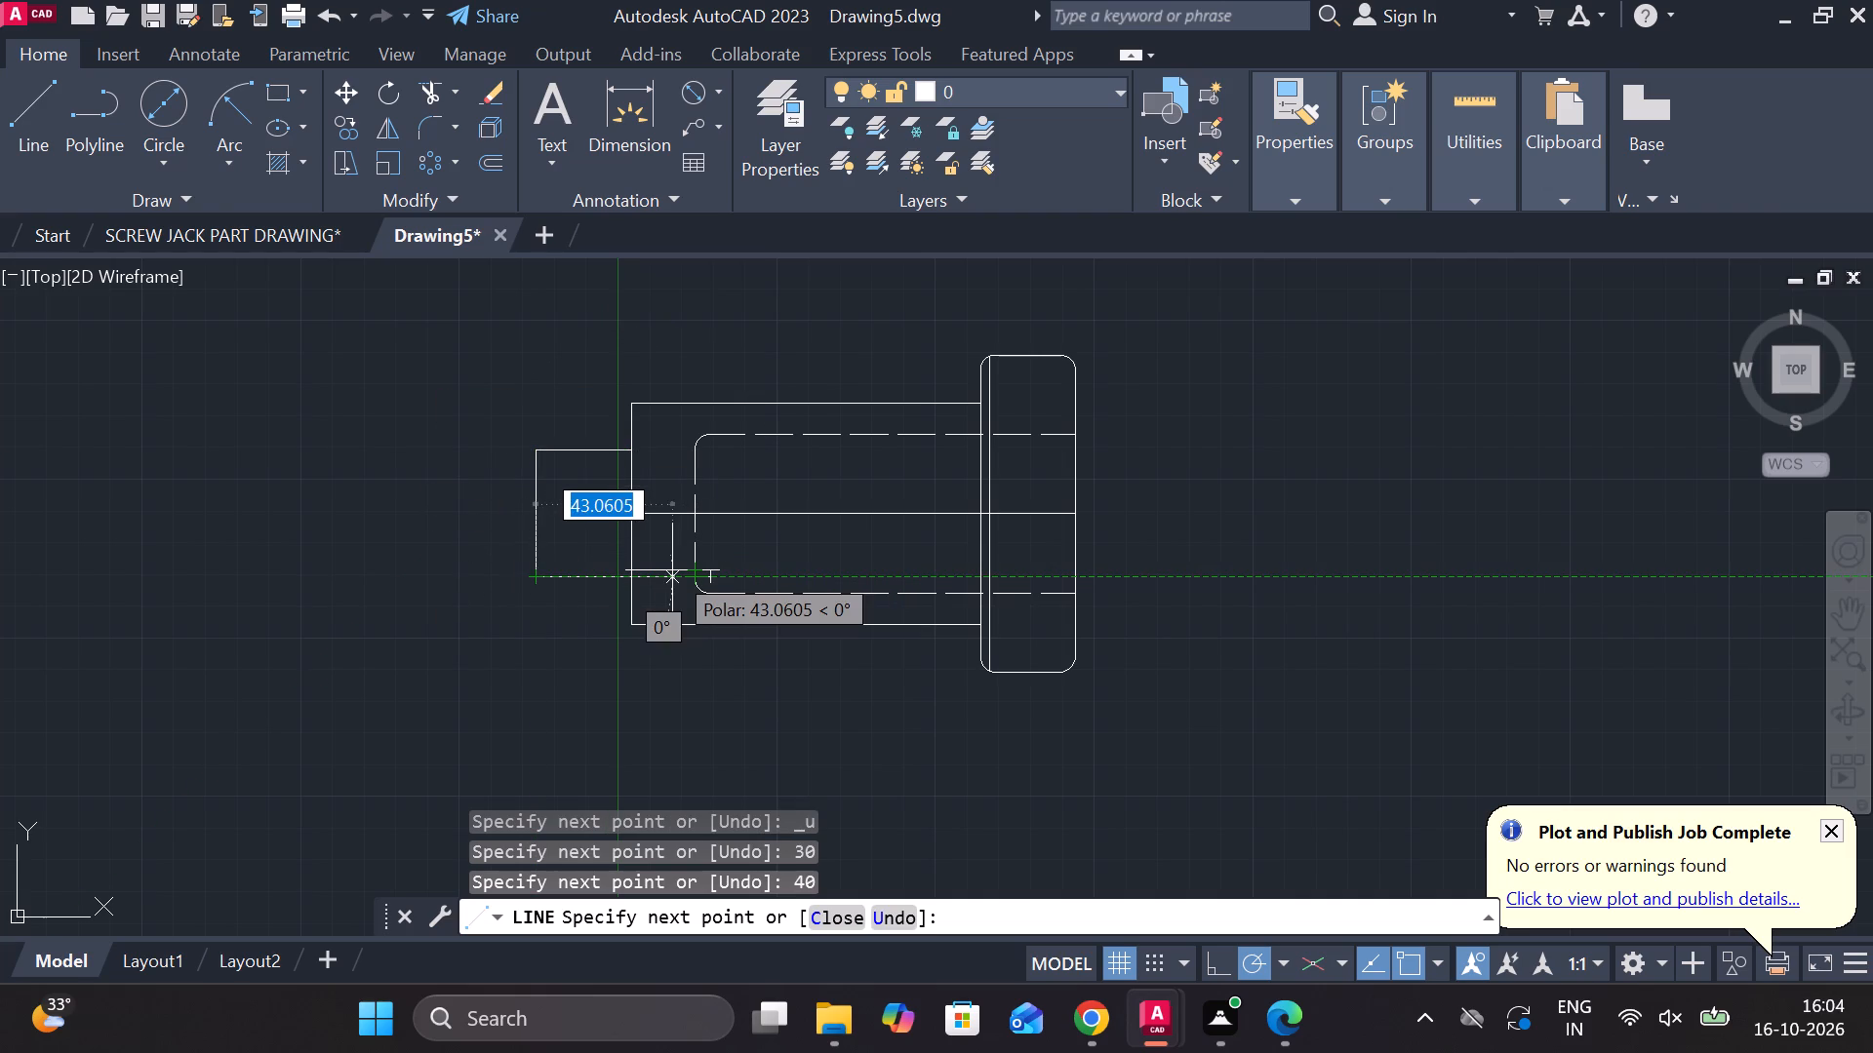
pyautogui.write('30')
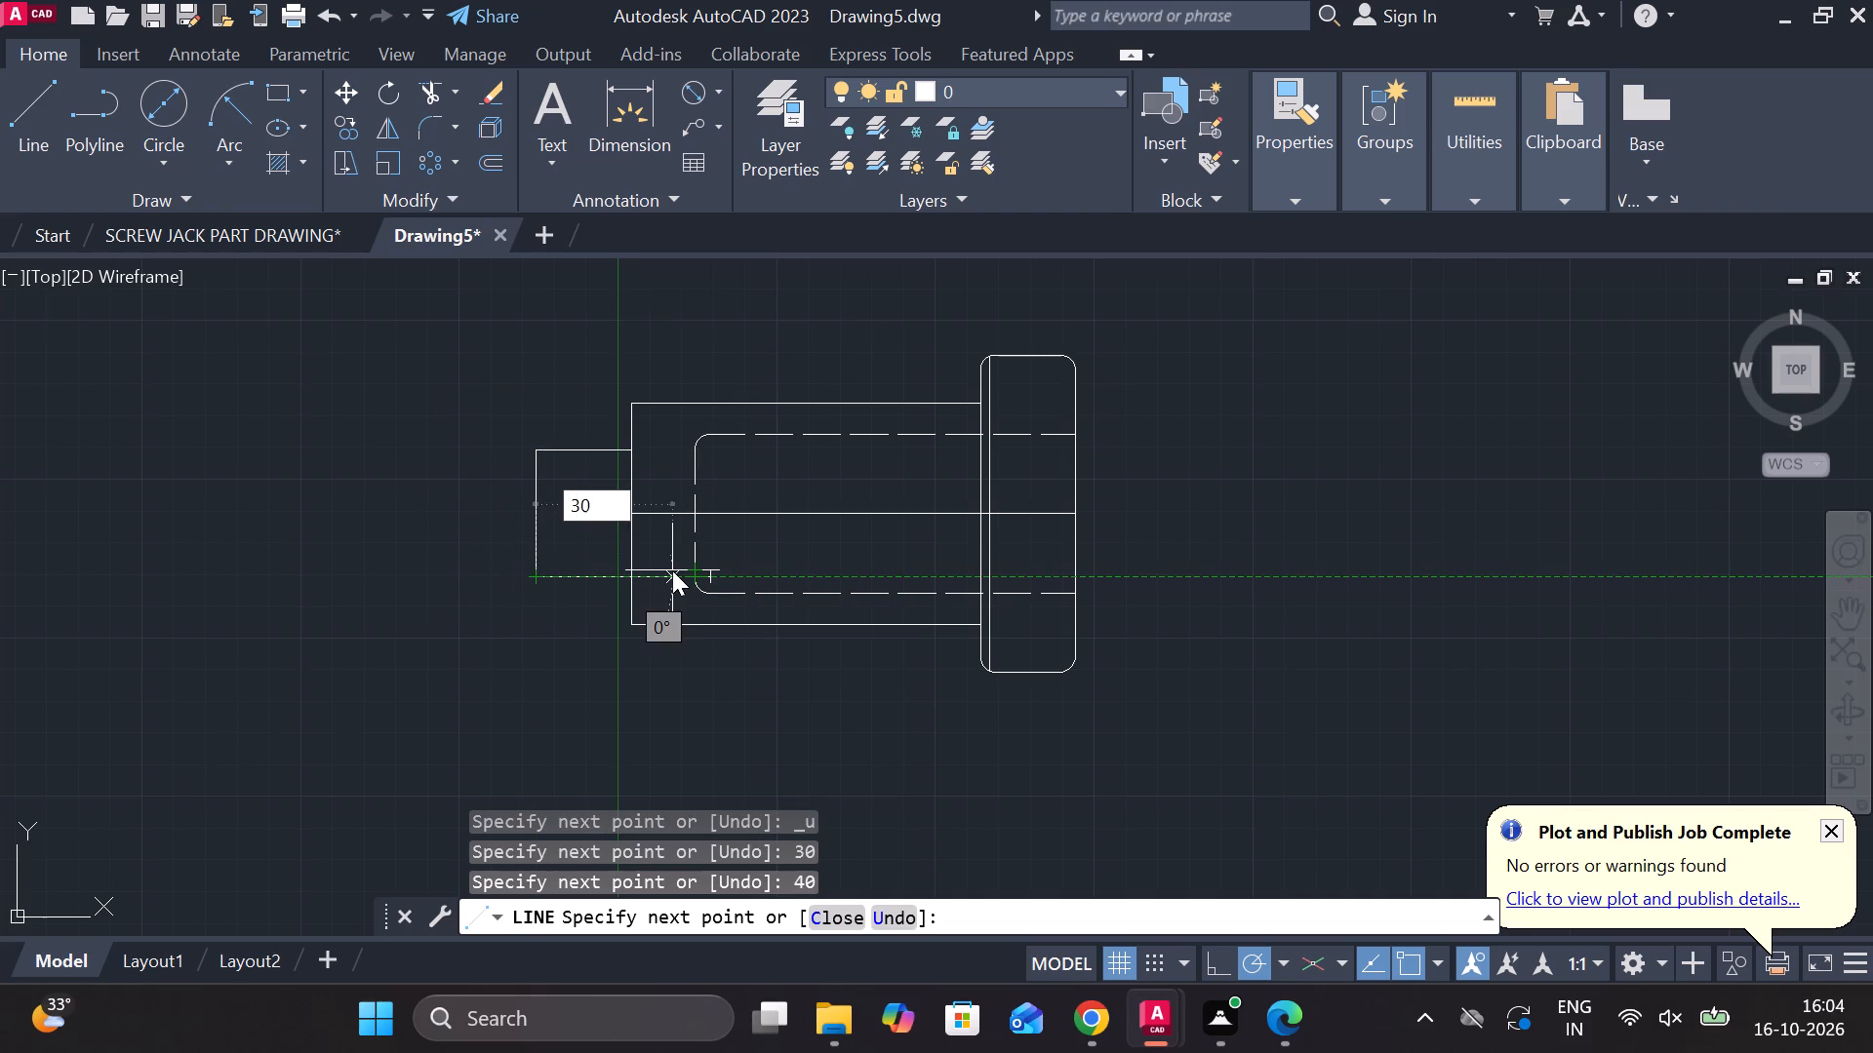
pyautogui.press('Return')
pyautogui.scroll(1, 651, 502)
pyautogui.moveTo(663, 503); pyautogui.dragTo(735, 521, button='middle')
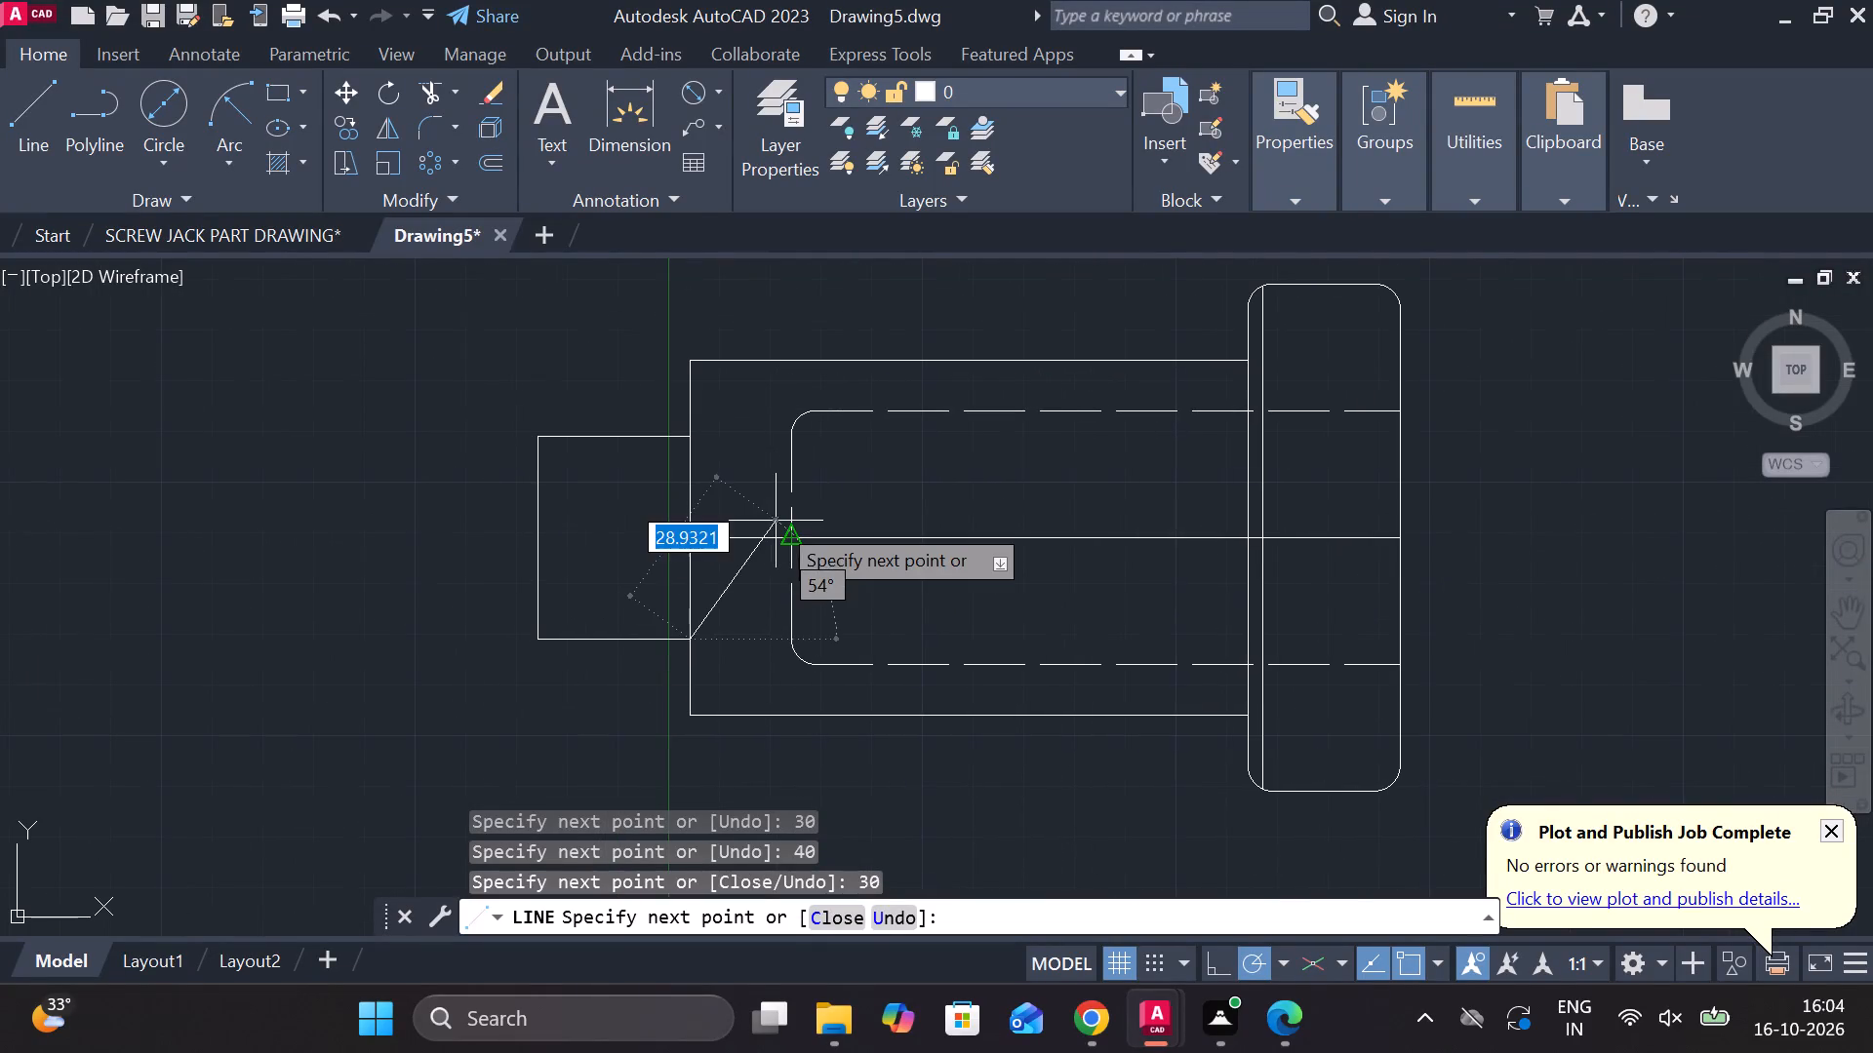
pyautogui.press('Escape')
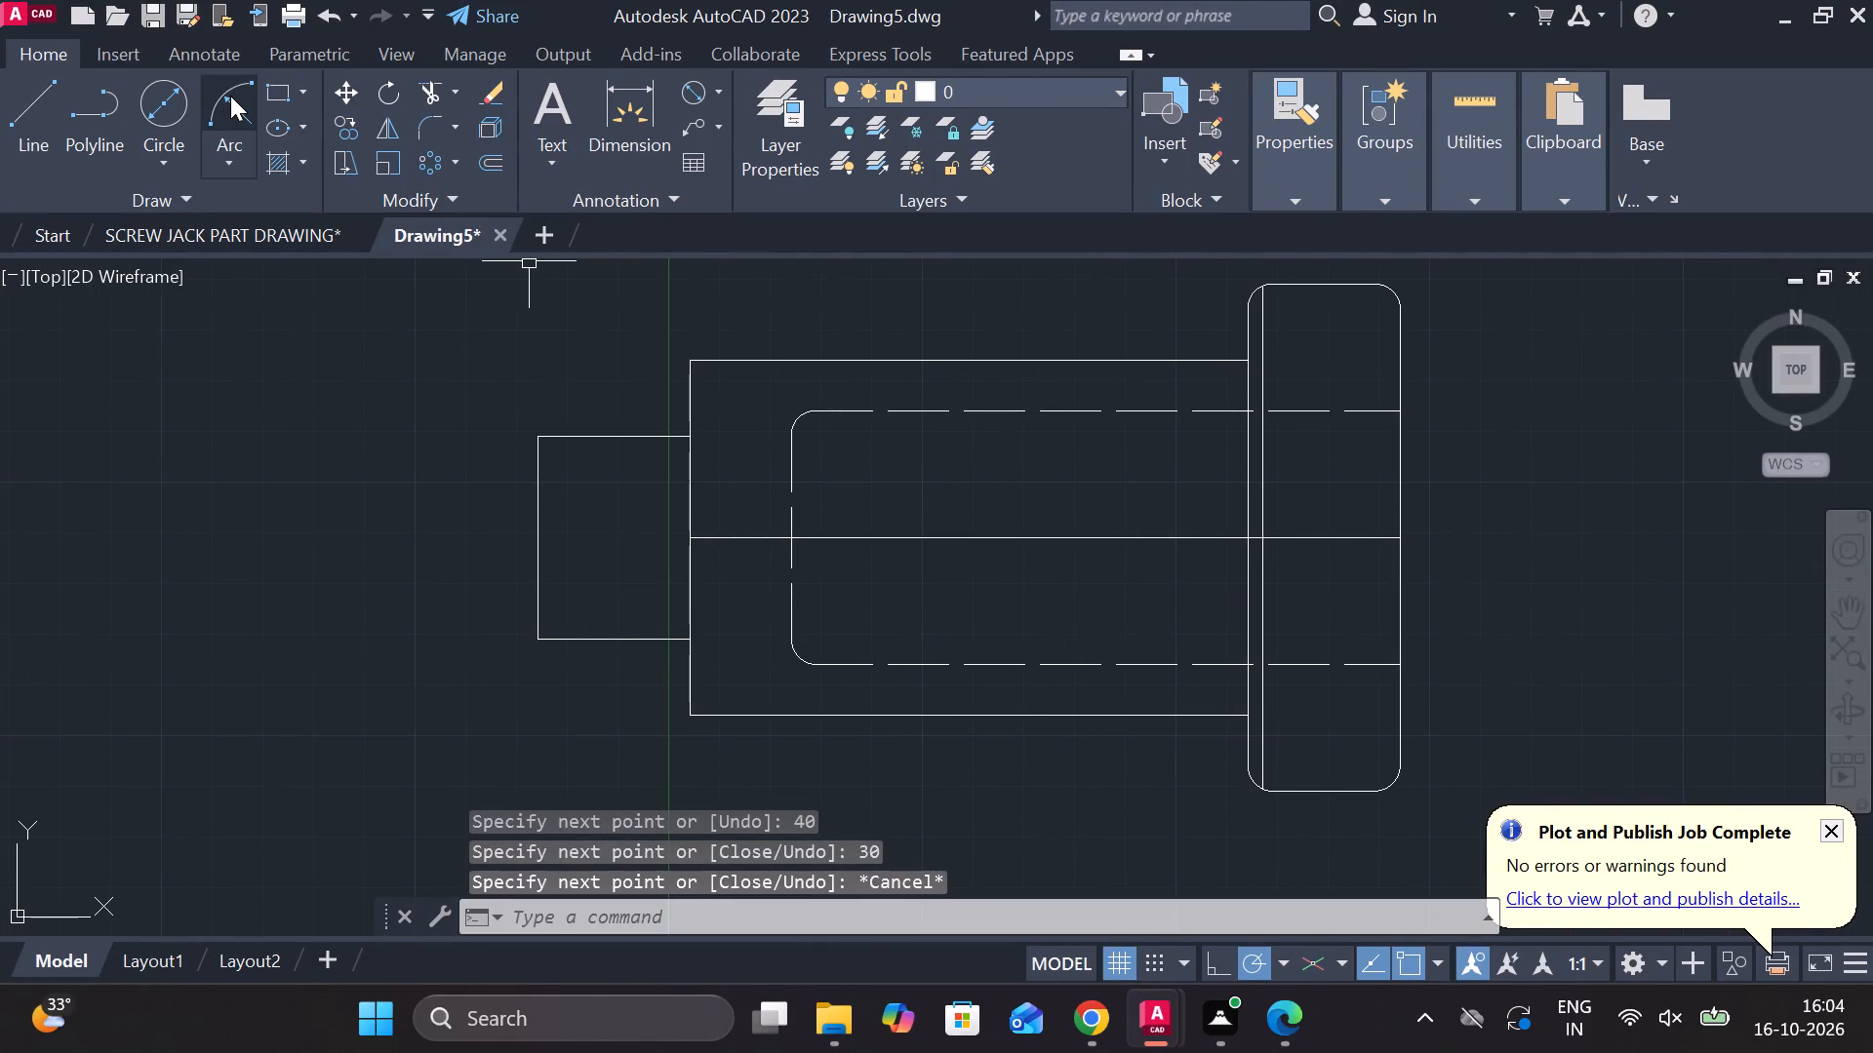
# Draw a start-end-radius arc from the stub's lower-left corner to its left edge's midpoint, bulging right into the stub.
pyautogui.click(230, 96)
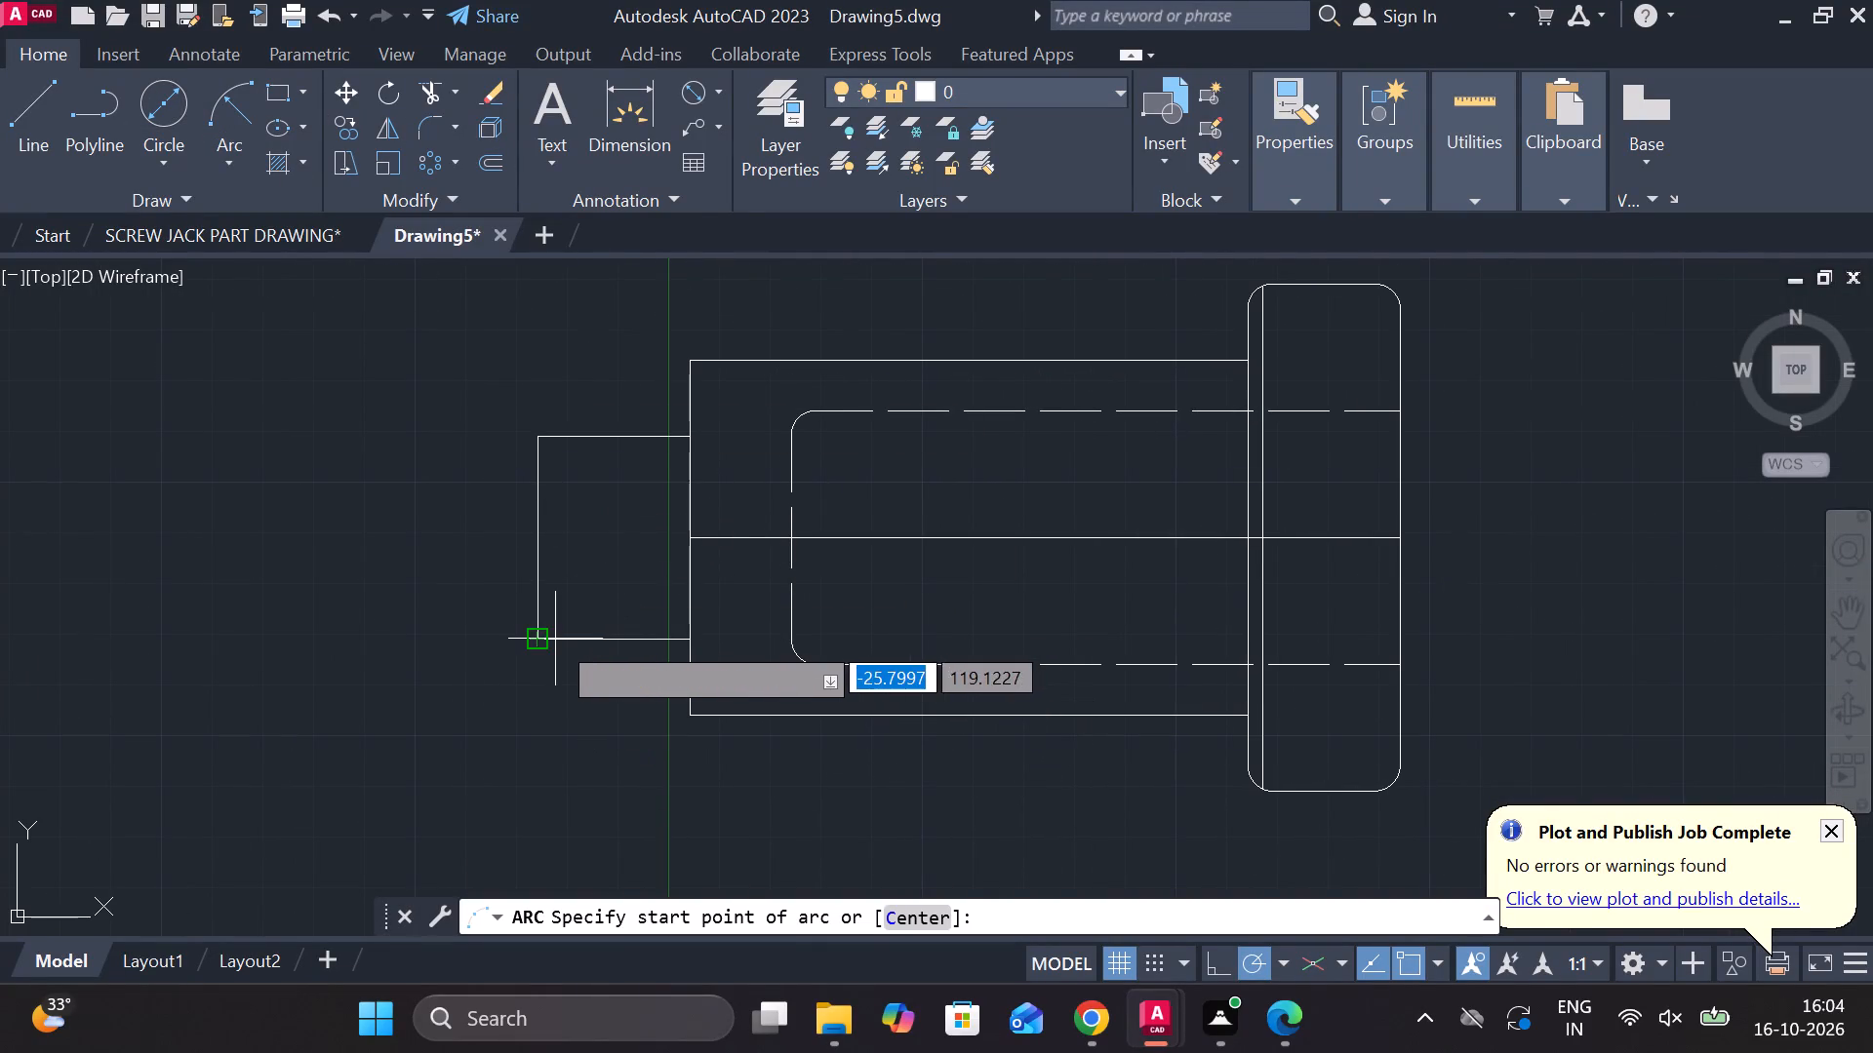
pyautogui.click(555, 639)
pyautogui.click(542, 531)
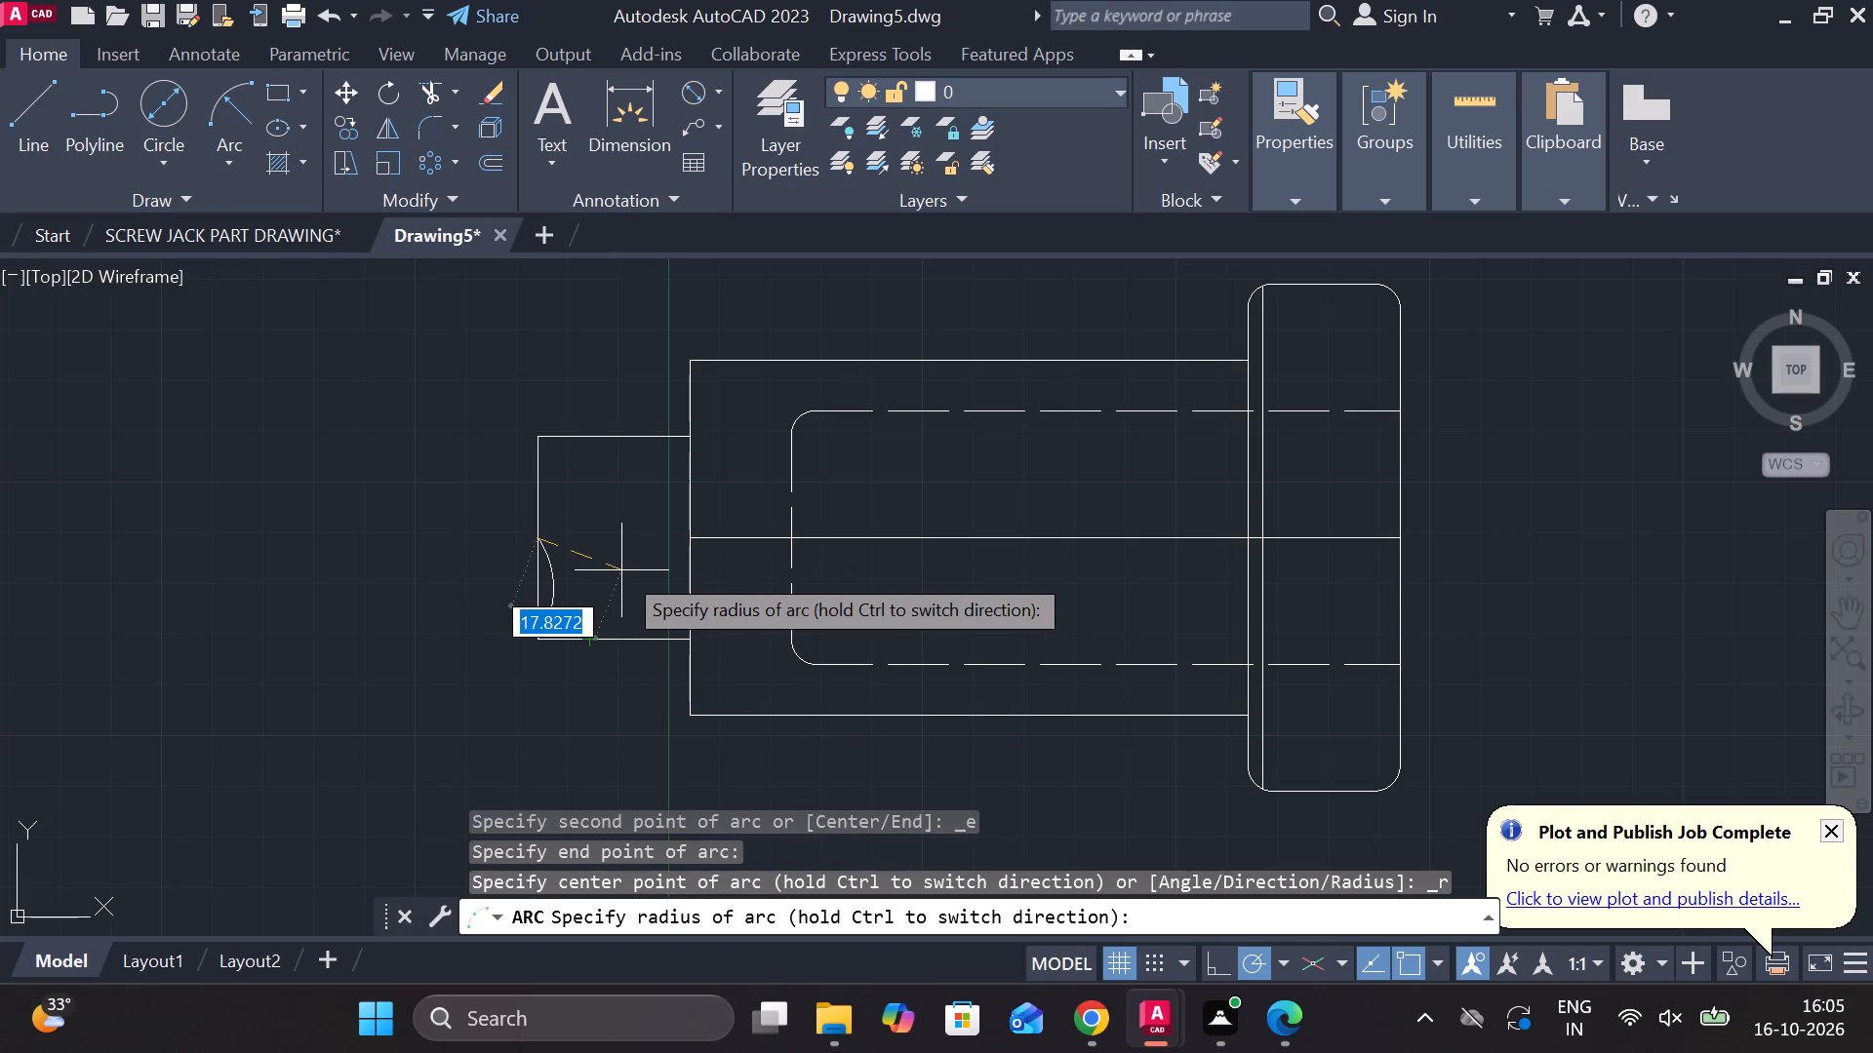
pyautogui.click(604, 571)
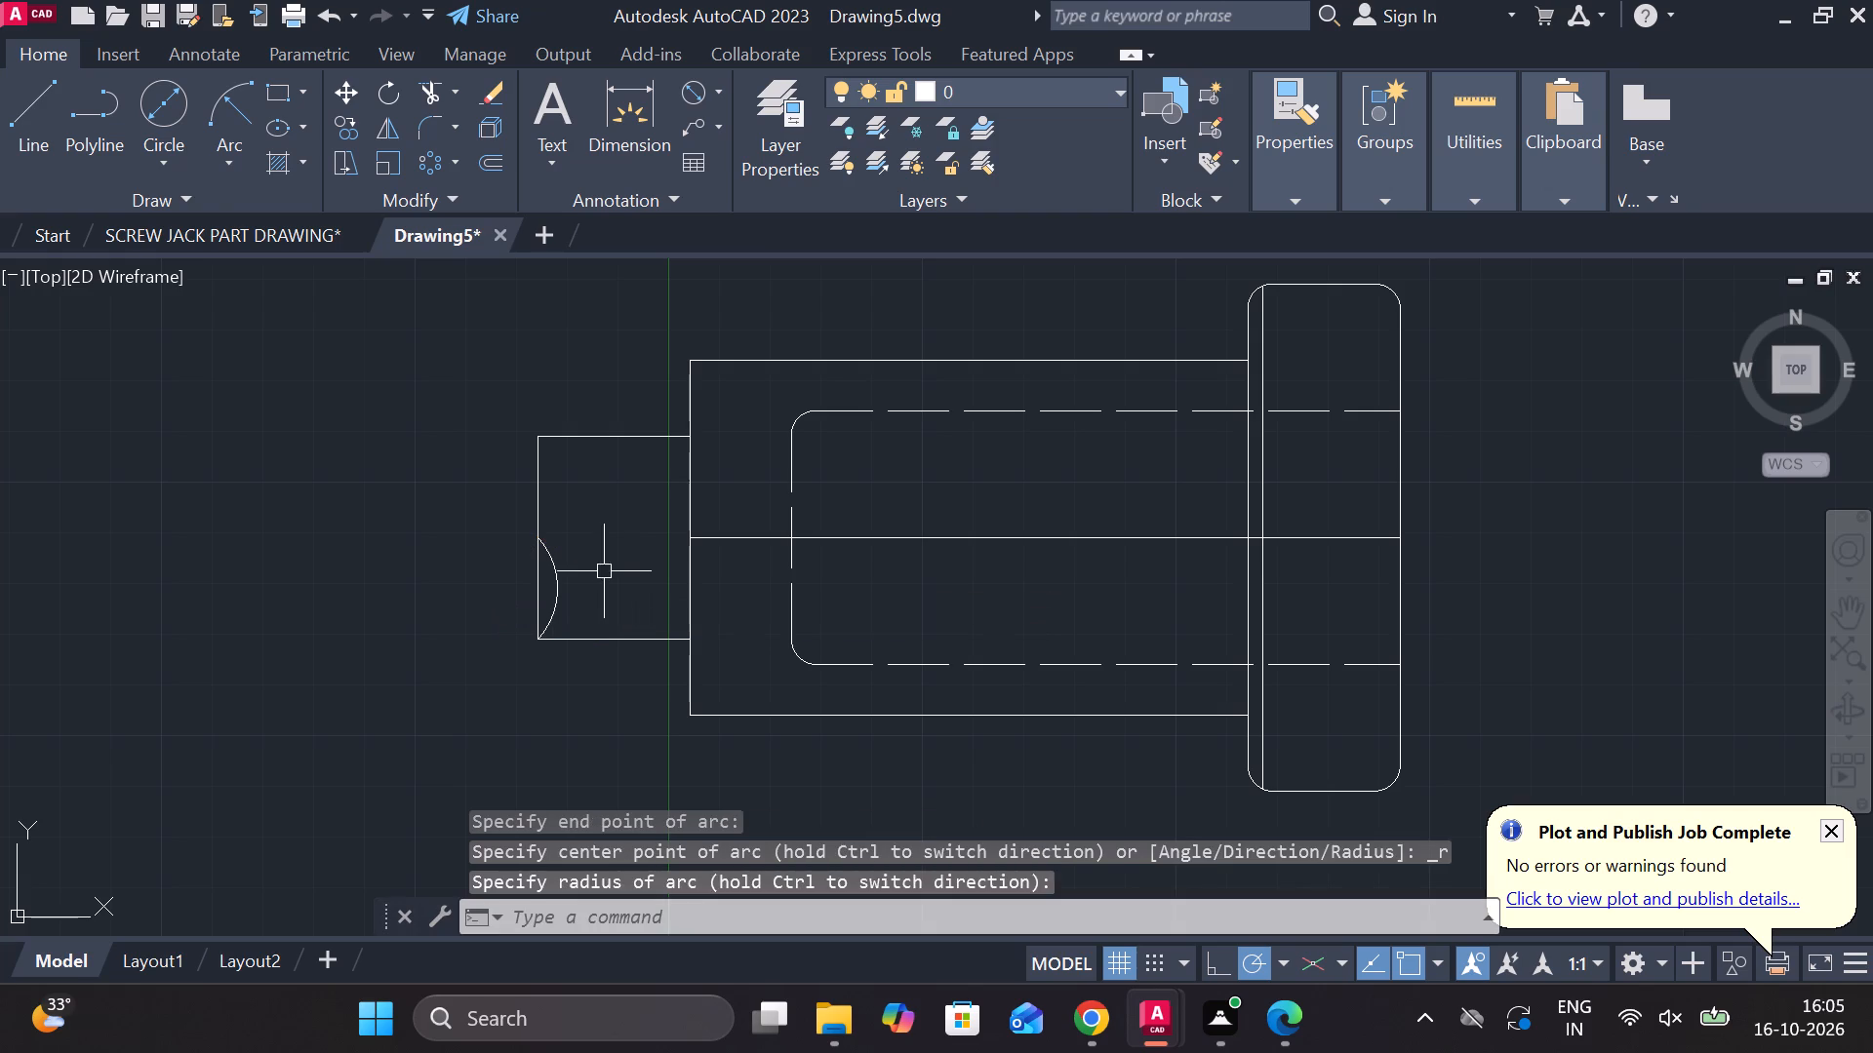
pyautogui.press('Escape')
# Mirror the arc about the stub's left edge, keeping the source arc.
pyautogui.click(557, 592)
pyautogui.write('MI')
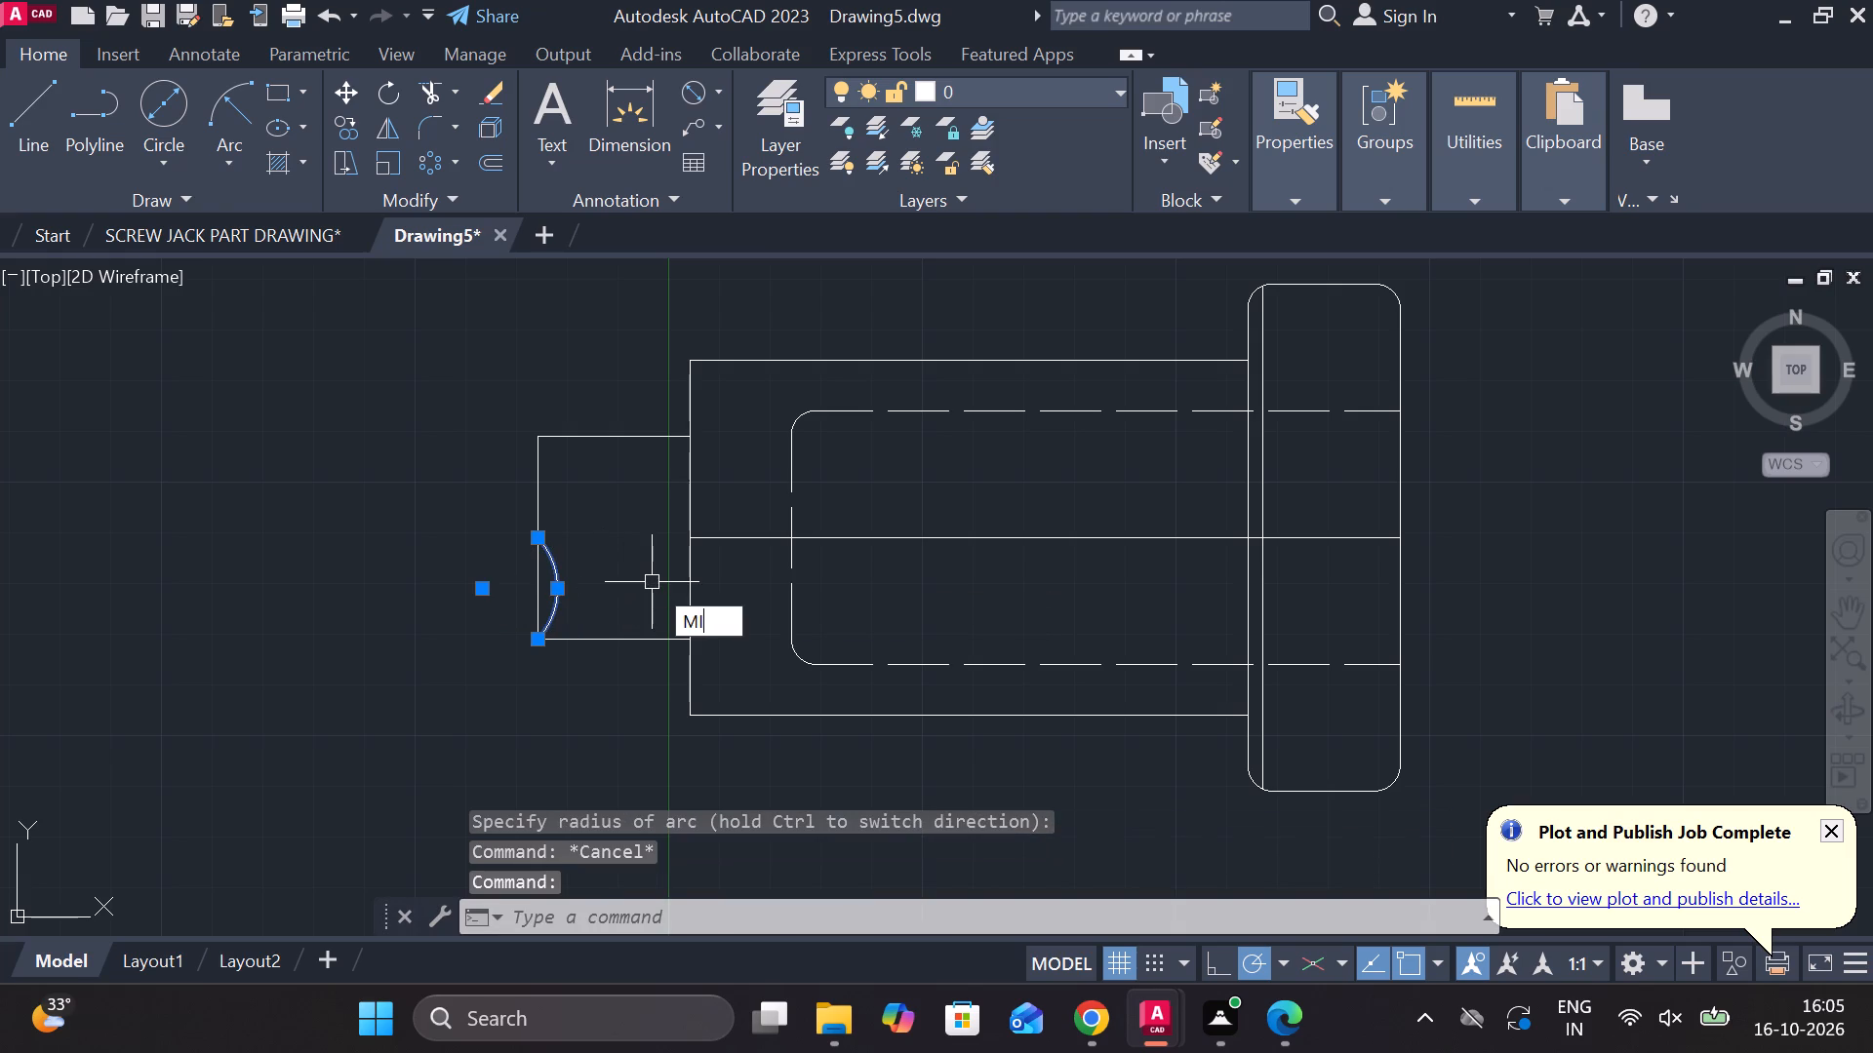
pyautogui.press('space')
pyautogui.click(539, 643)
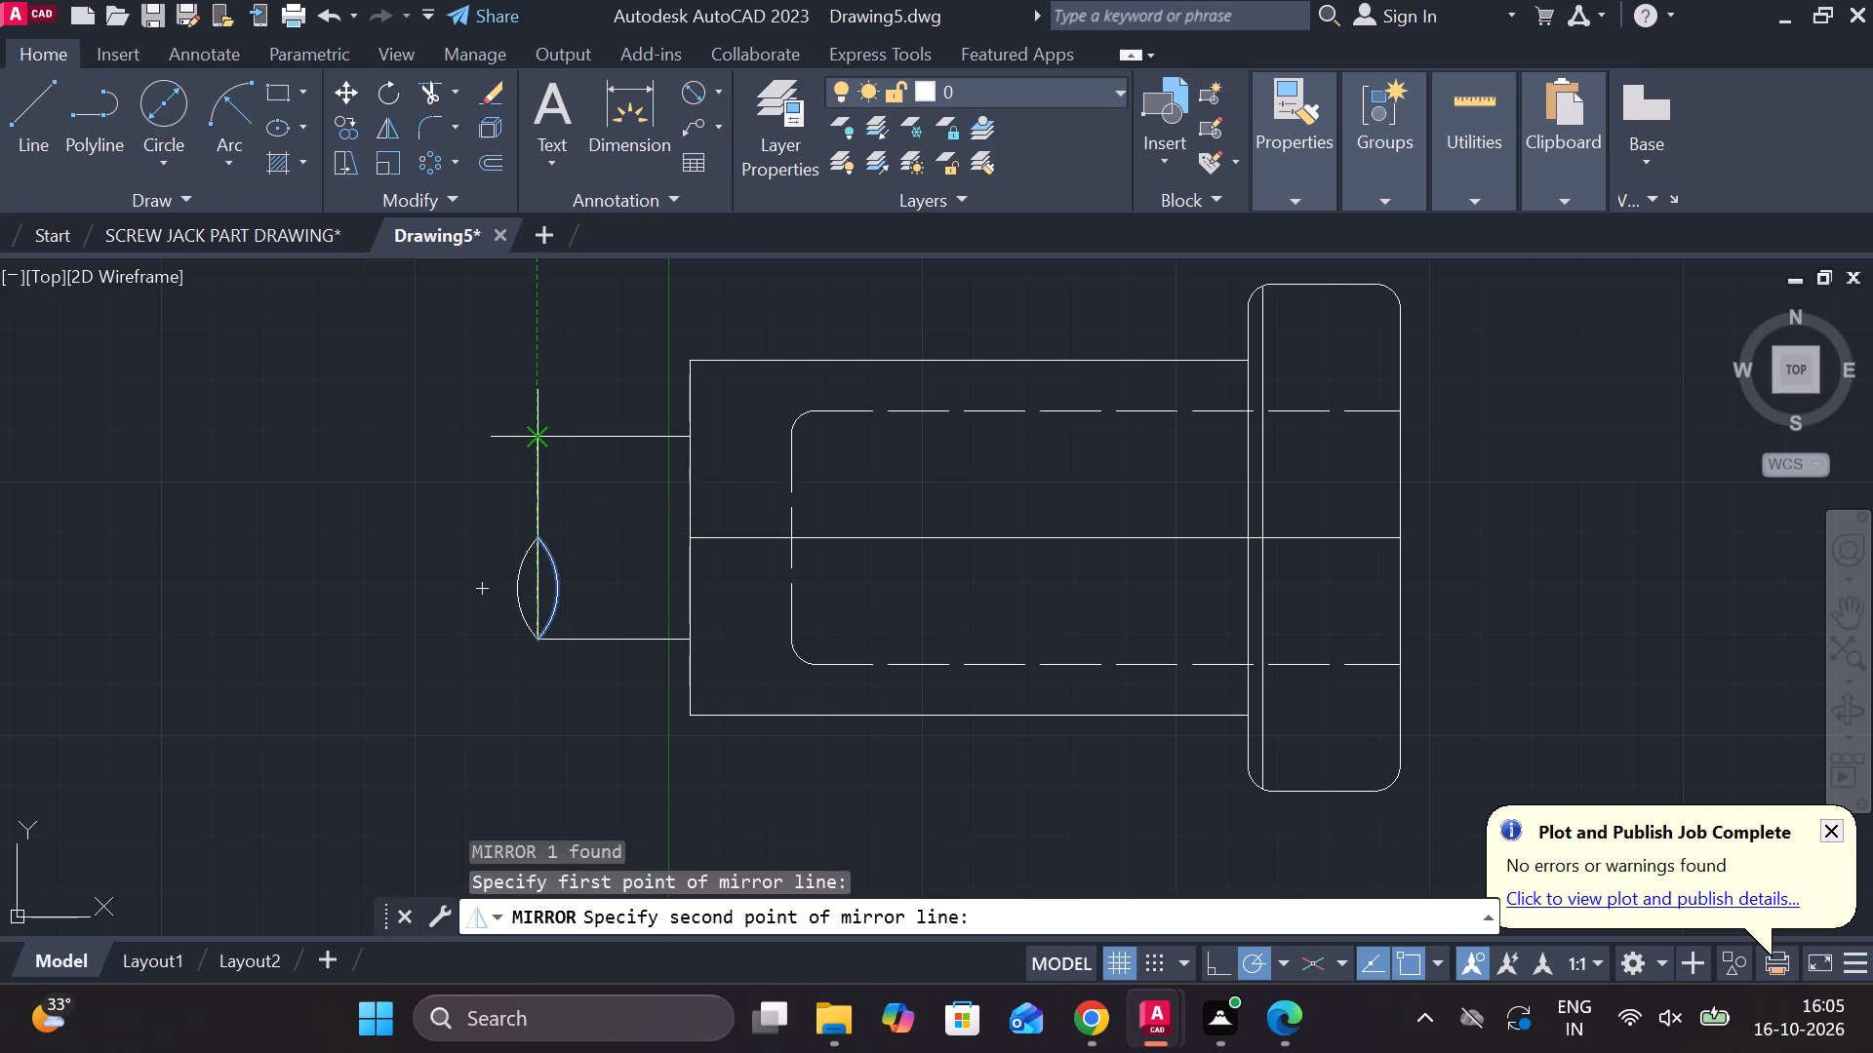
pyautogui.click(539, 437)
pyautogui.moveTo(599, 539); pyautogui.dragTo(539, 437)
pyautogui.moveTo(567, 465); pyautogui.dragTo(573, 466, button='middle')
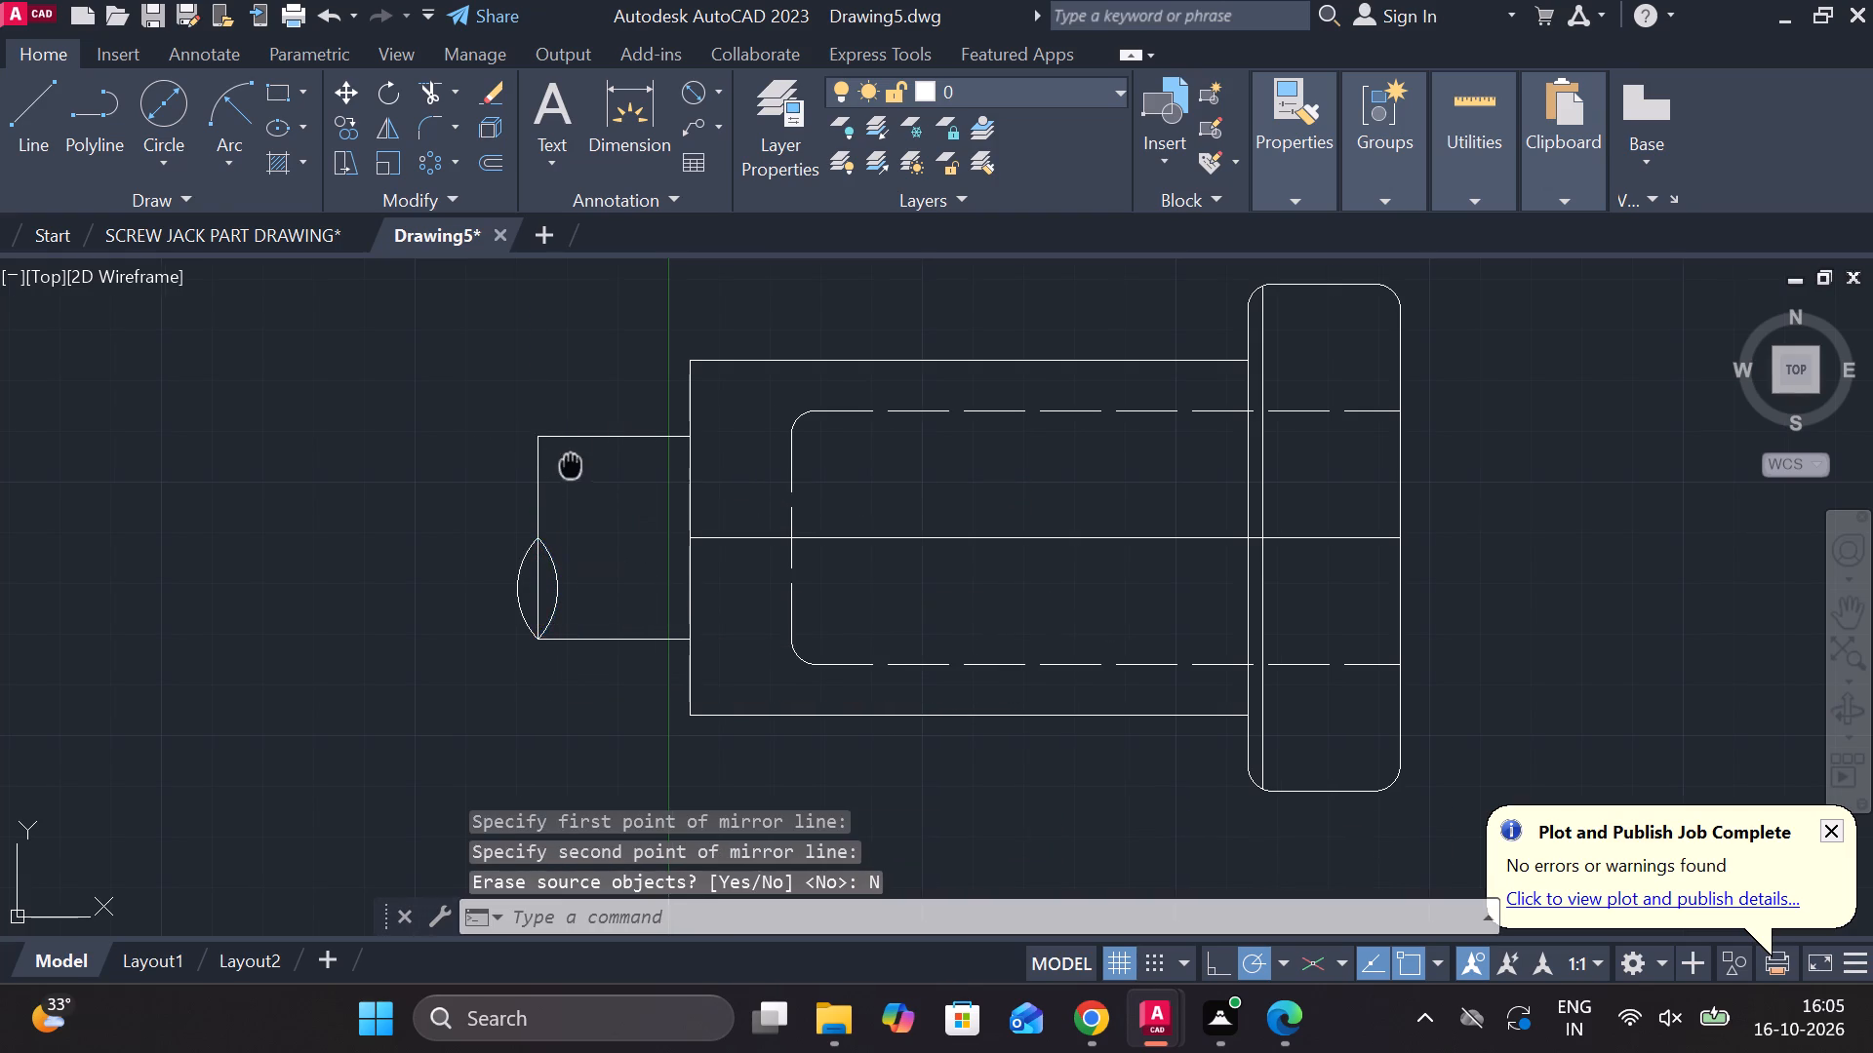
pyautogui.moveTo(573, 466); pyautogui.dragTo(595, 498, button='middle')
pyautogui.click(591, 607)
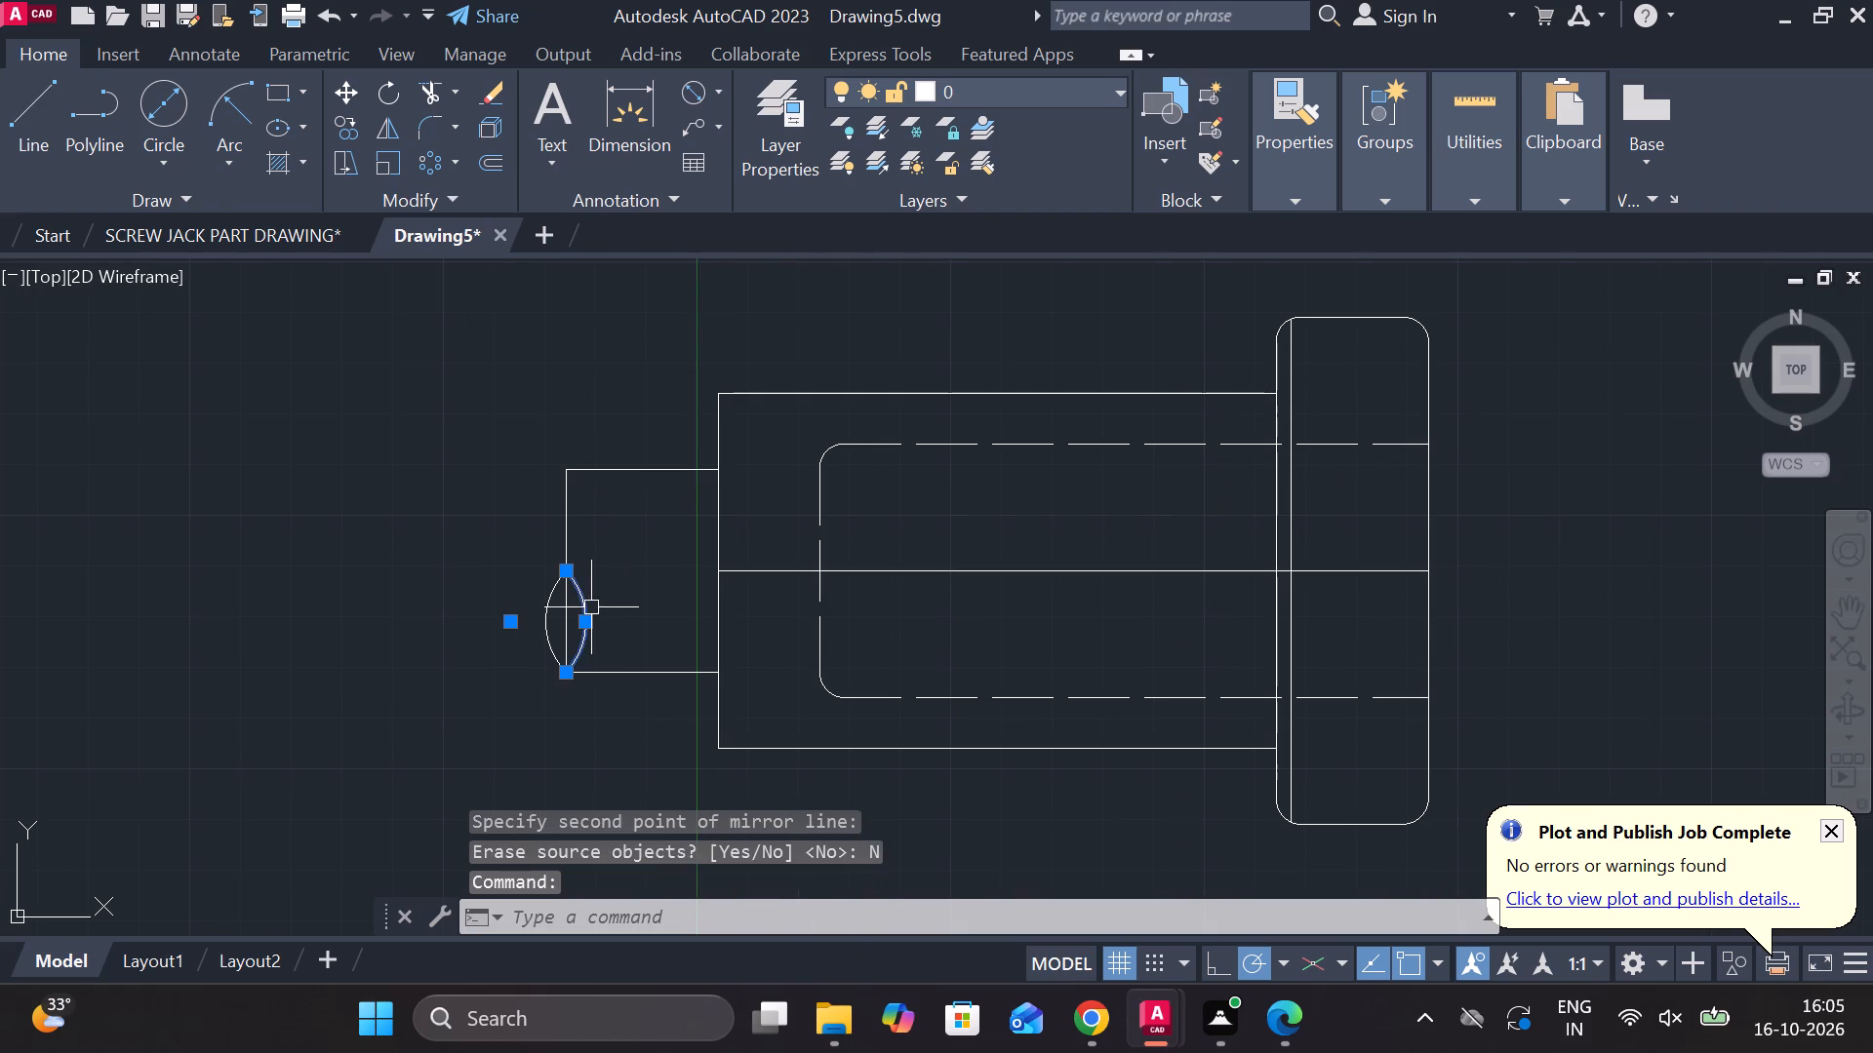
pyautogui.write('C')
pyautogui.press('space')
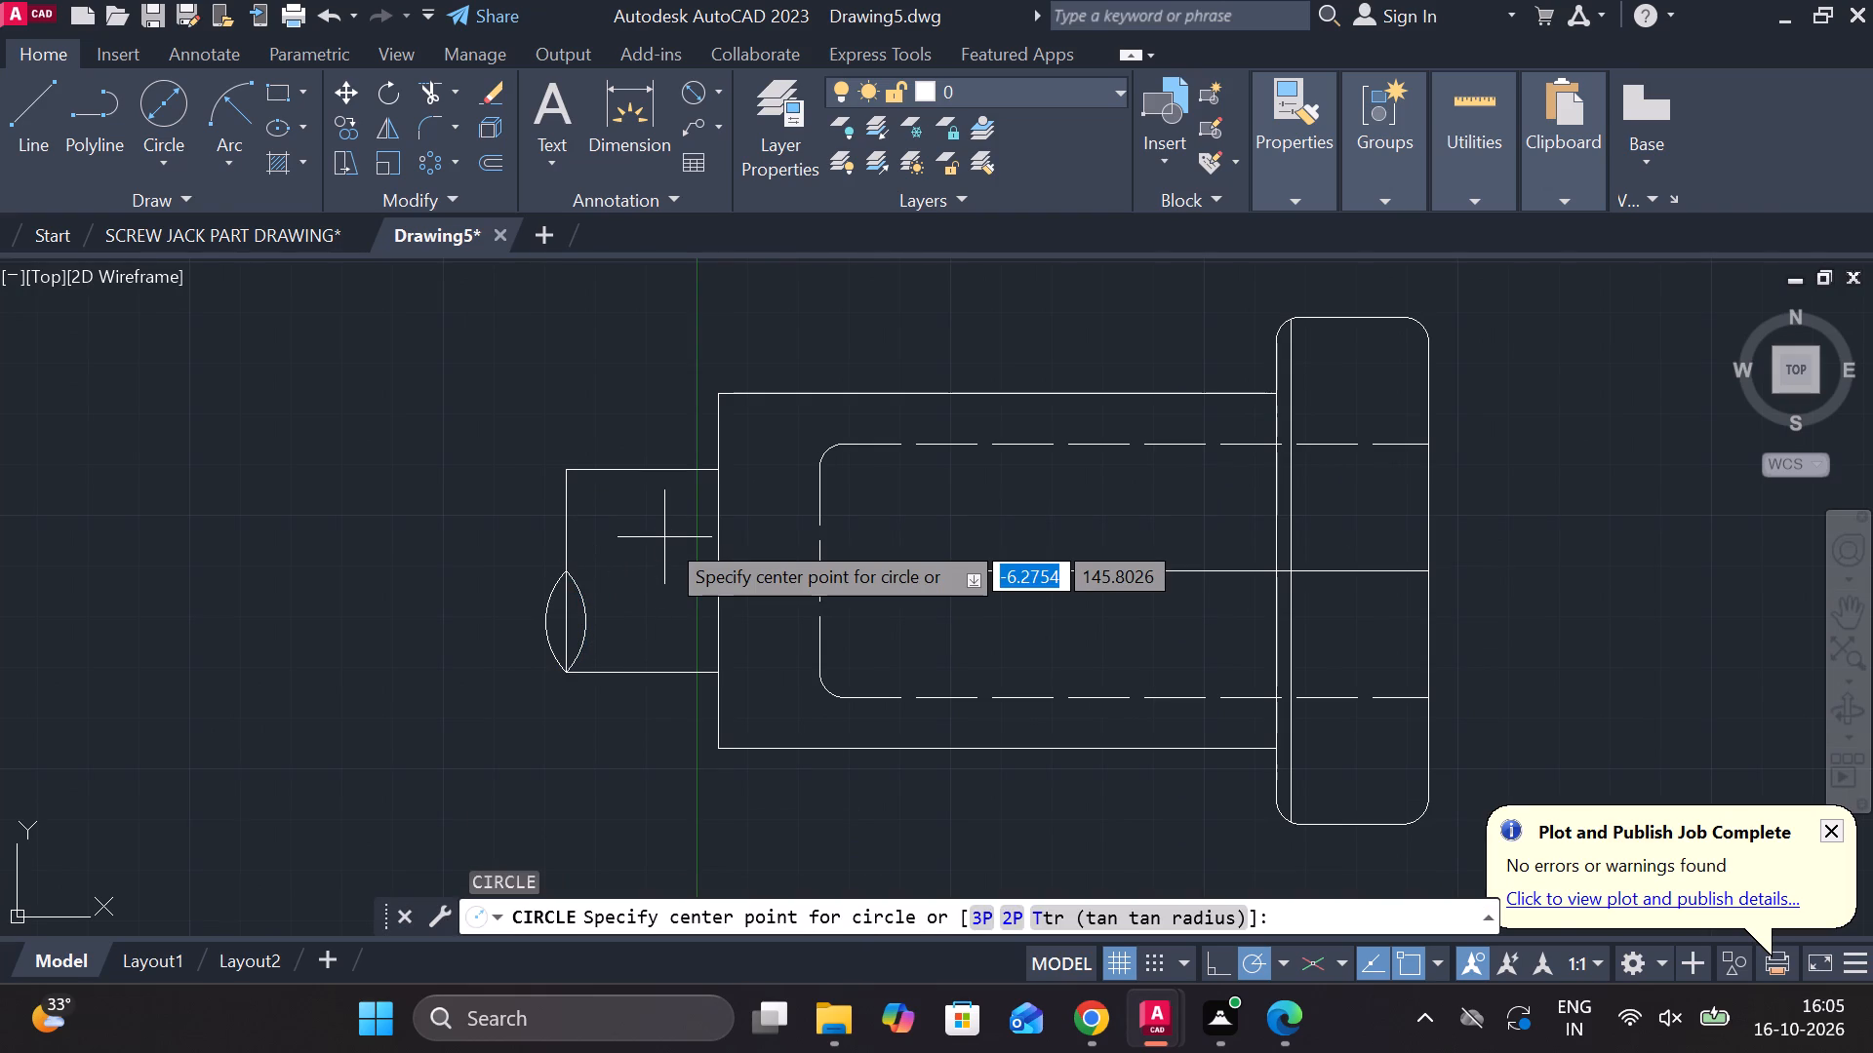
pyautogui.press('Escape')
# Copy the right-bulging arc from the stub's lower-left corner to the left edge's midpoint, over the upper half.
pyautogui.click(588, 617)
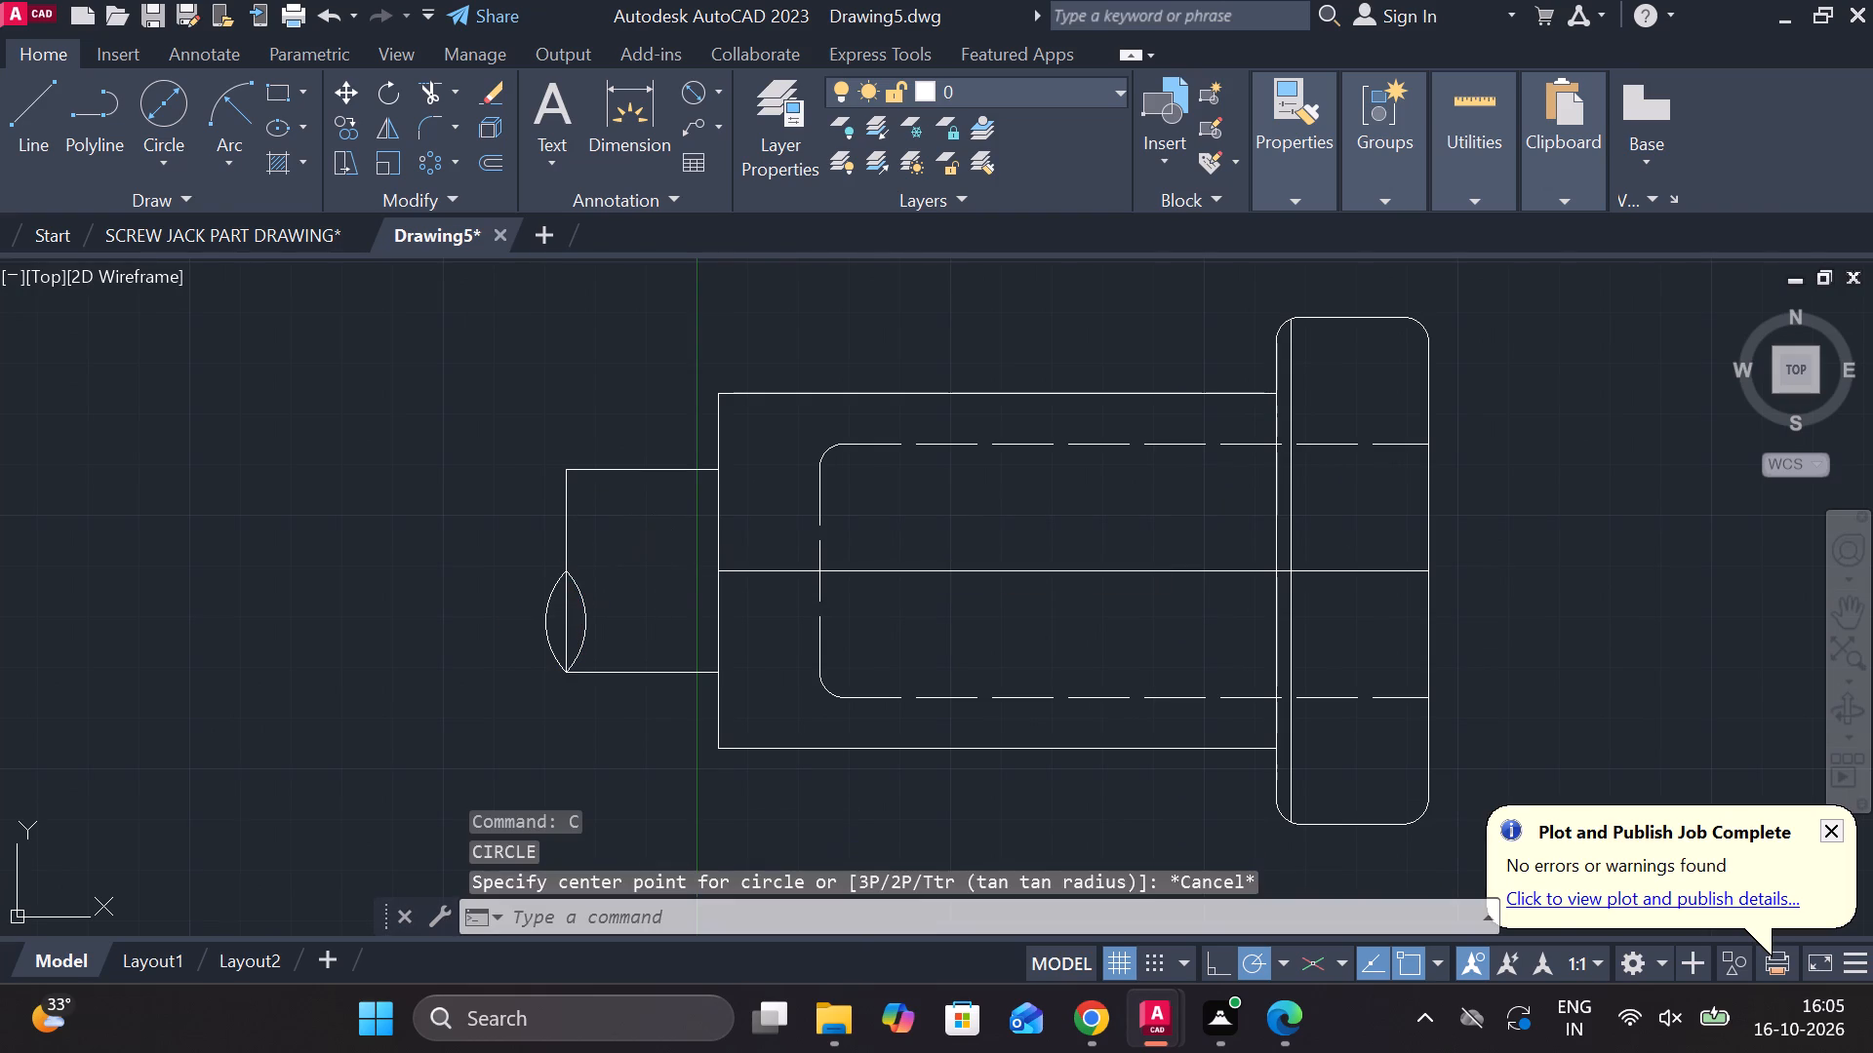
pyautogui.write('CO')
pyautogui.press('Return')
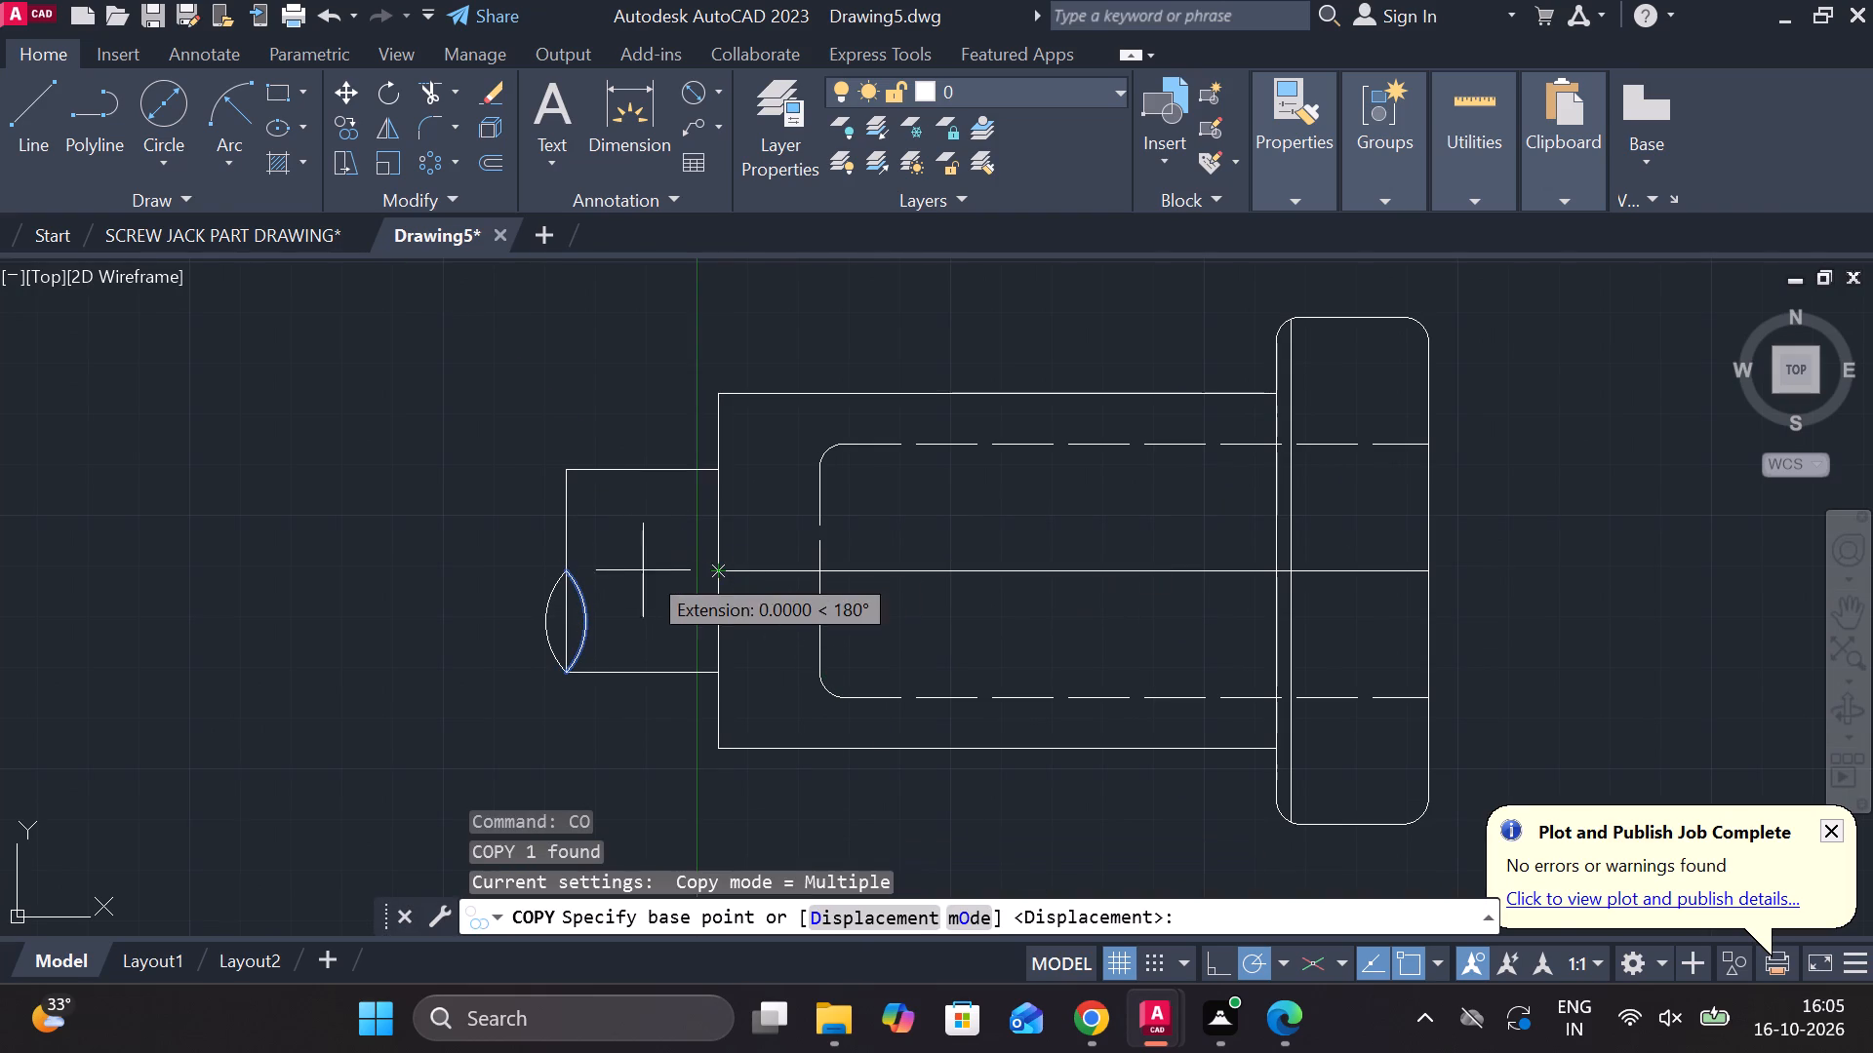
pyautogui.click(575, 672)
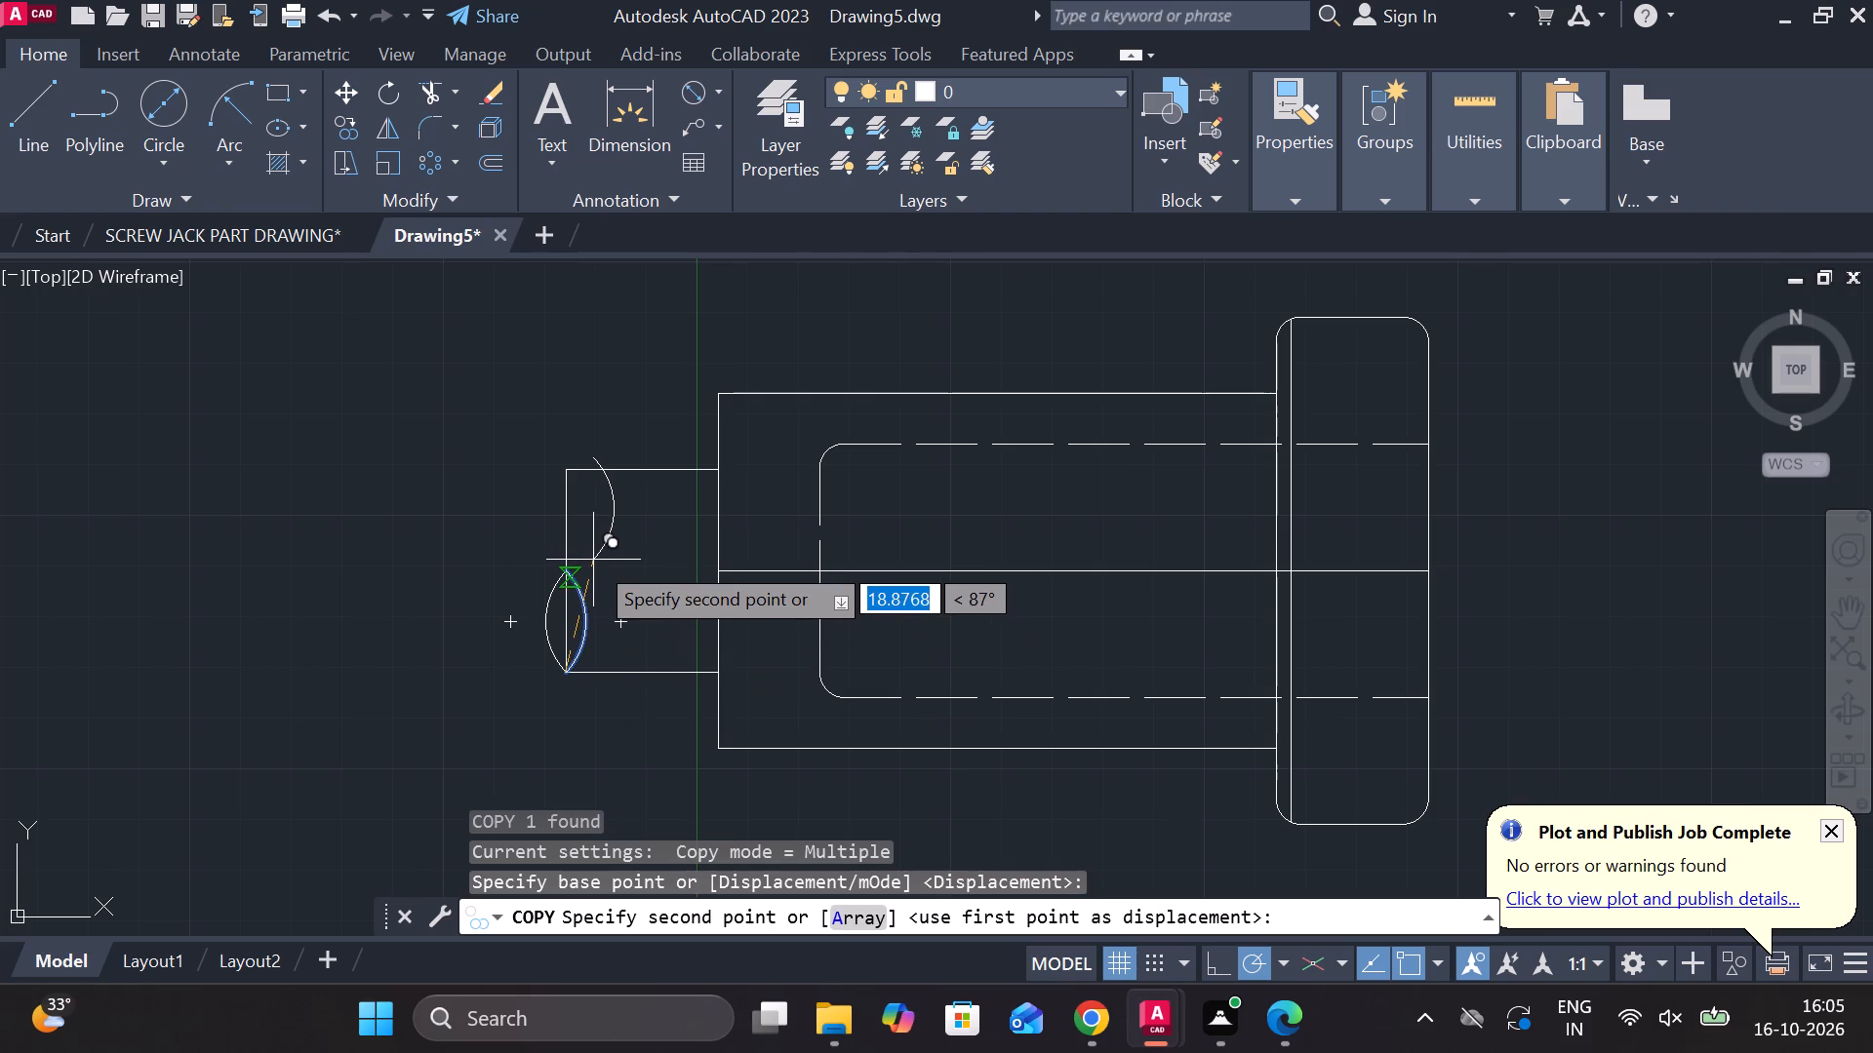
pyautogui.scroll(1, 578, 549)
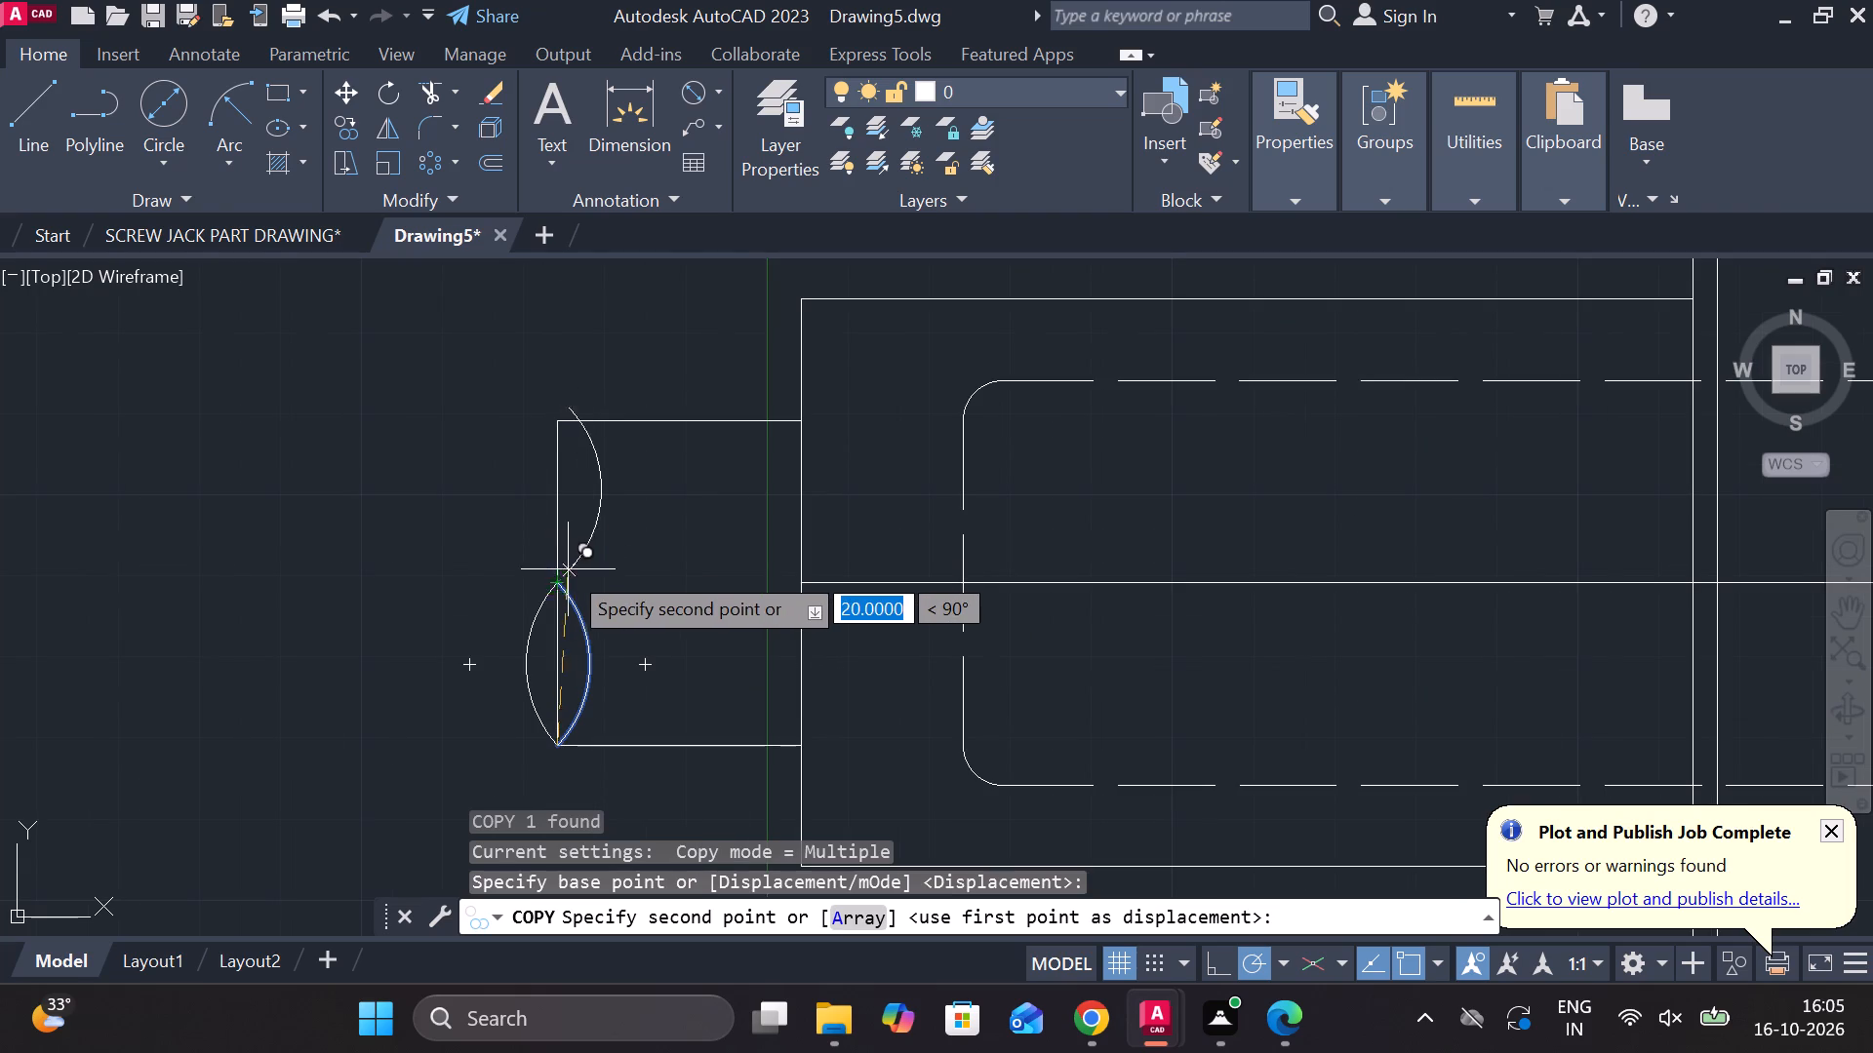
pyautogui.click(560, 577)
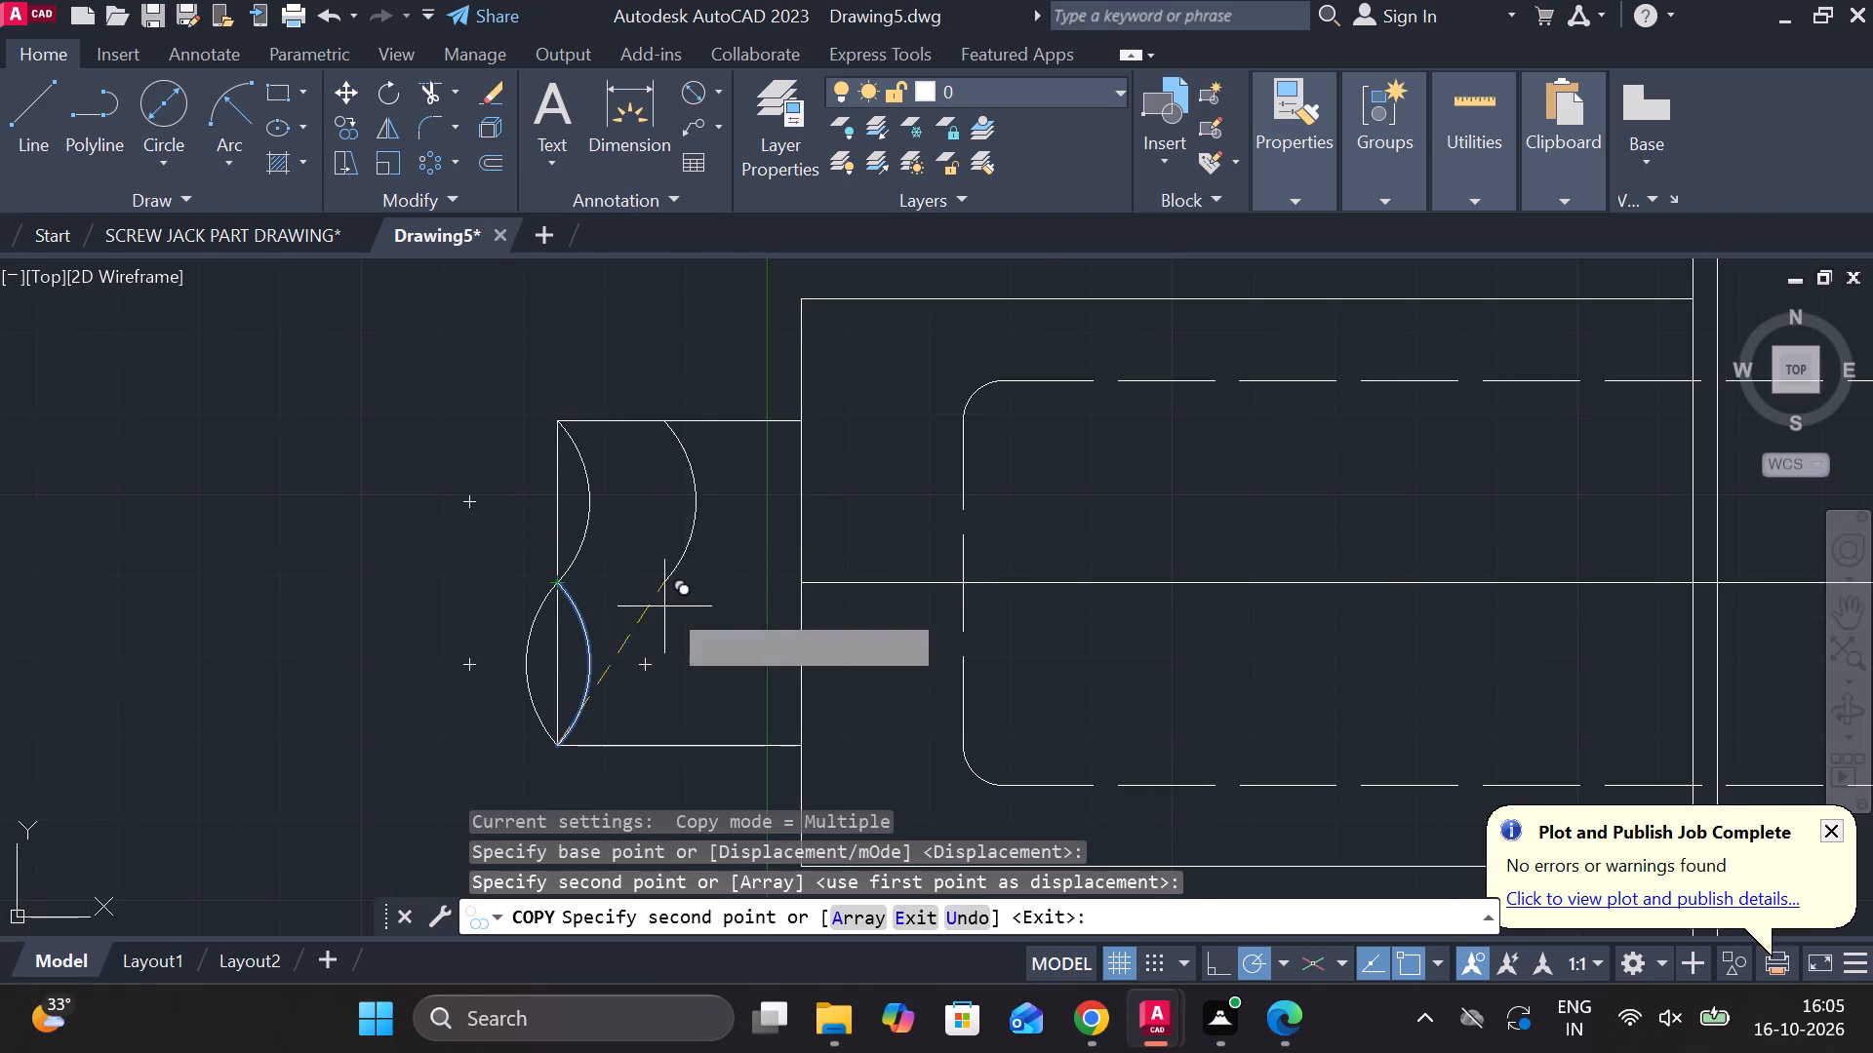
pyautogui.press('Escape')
# Trim away the upper half of the stub's left edge and the copied right-bulging arc beside it.
pyautogui.scroll(-1, 668, 604)
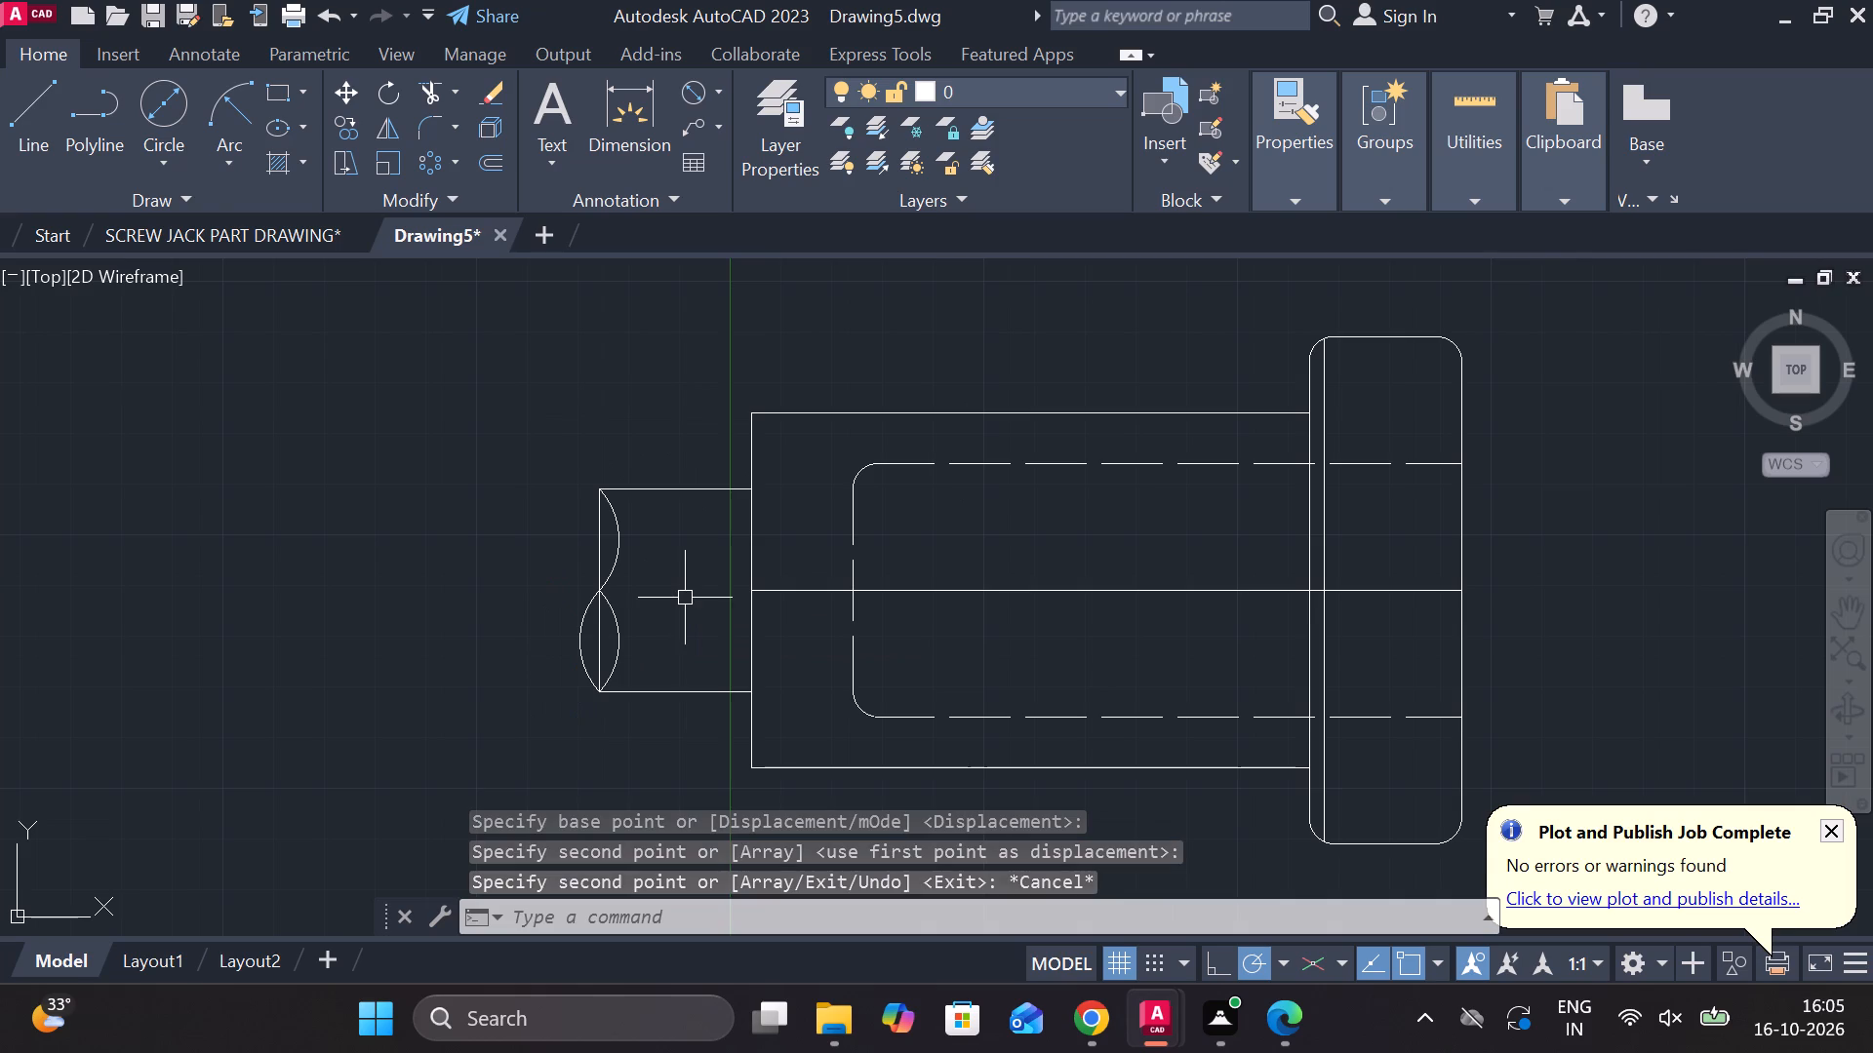
pyautogui.write('TR')
pyautogui.press('space')
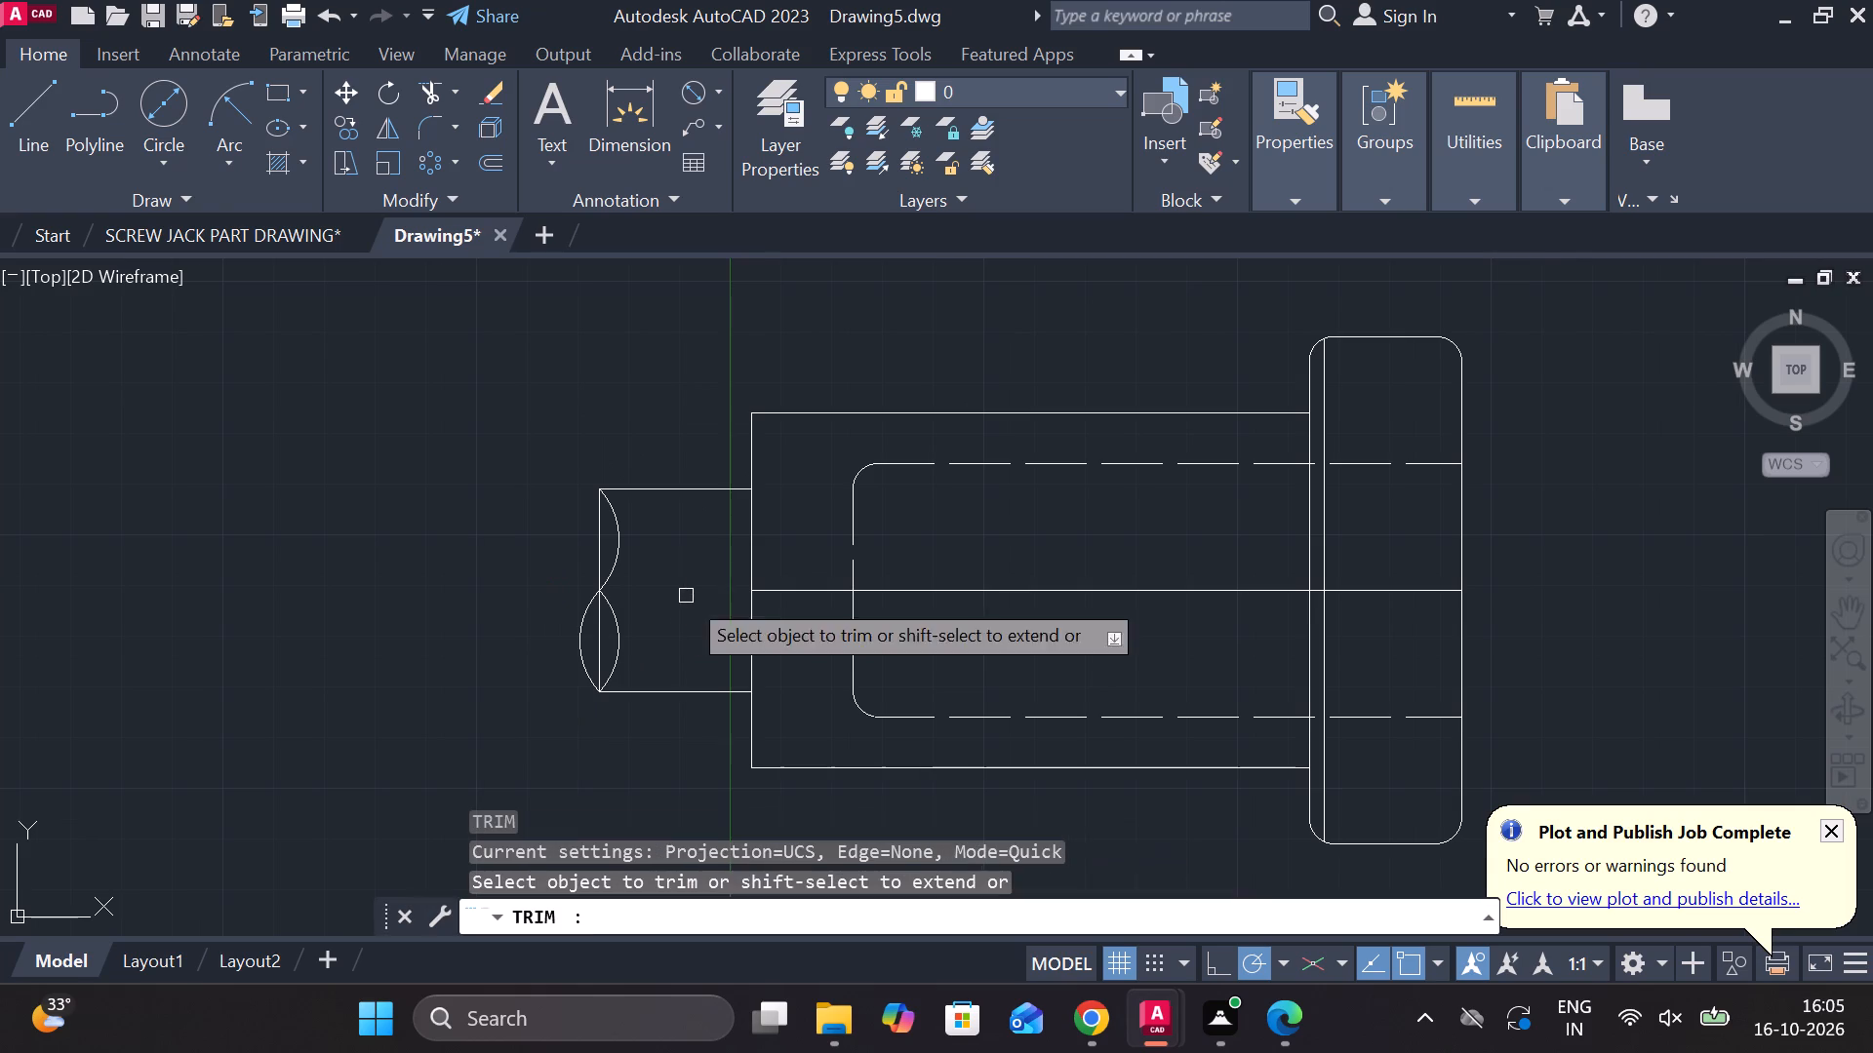
pyautogui.click(604, 552)
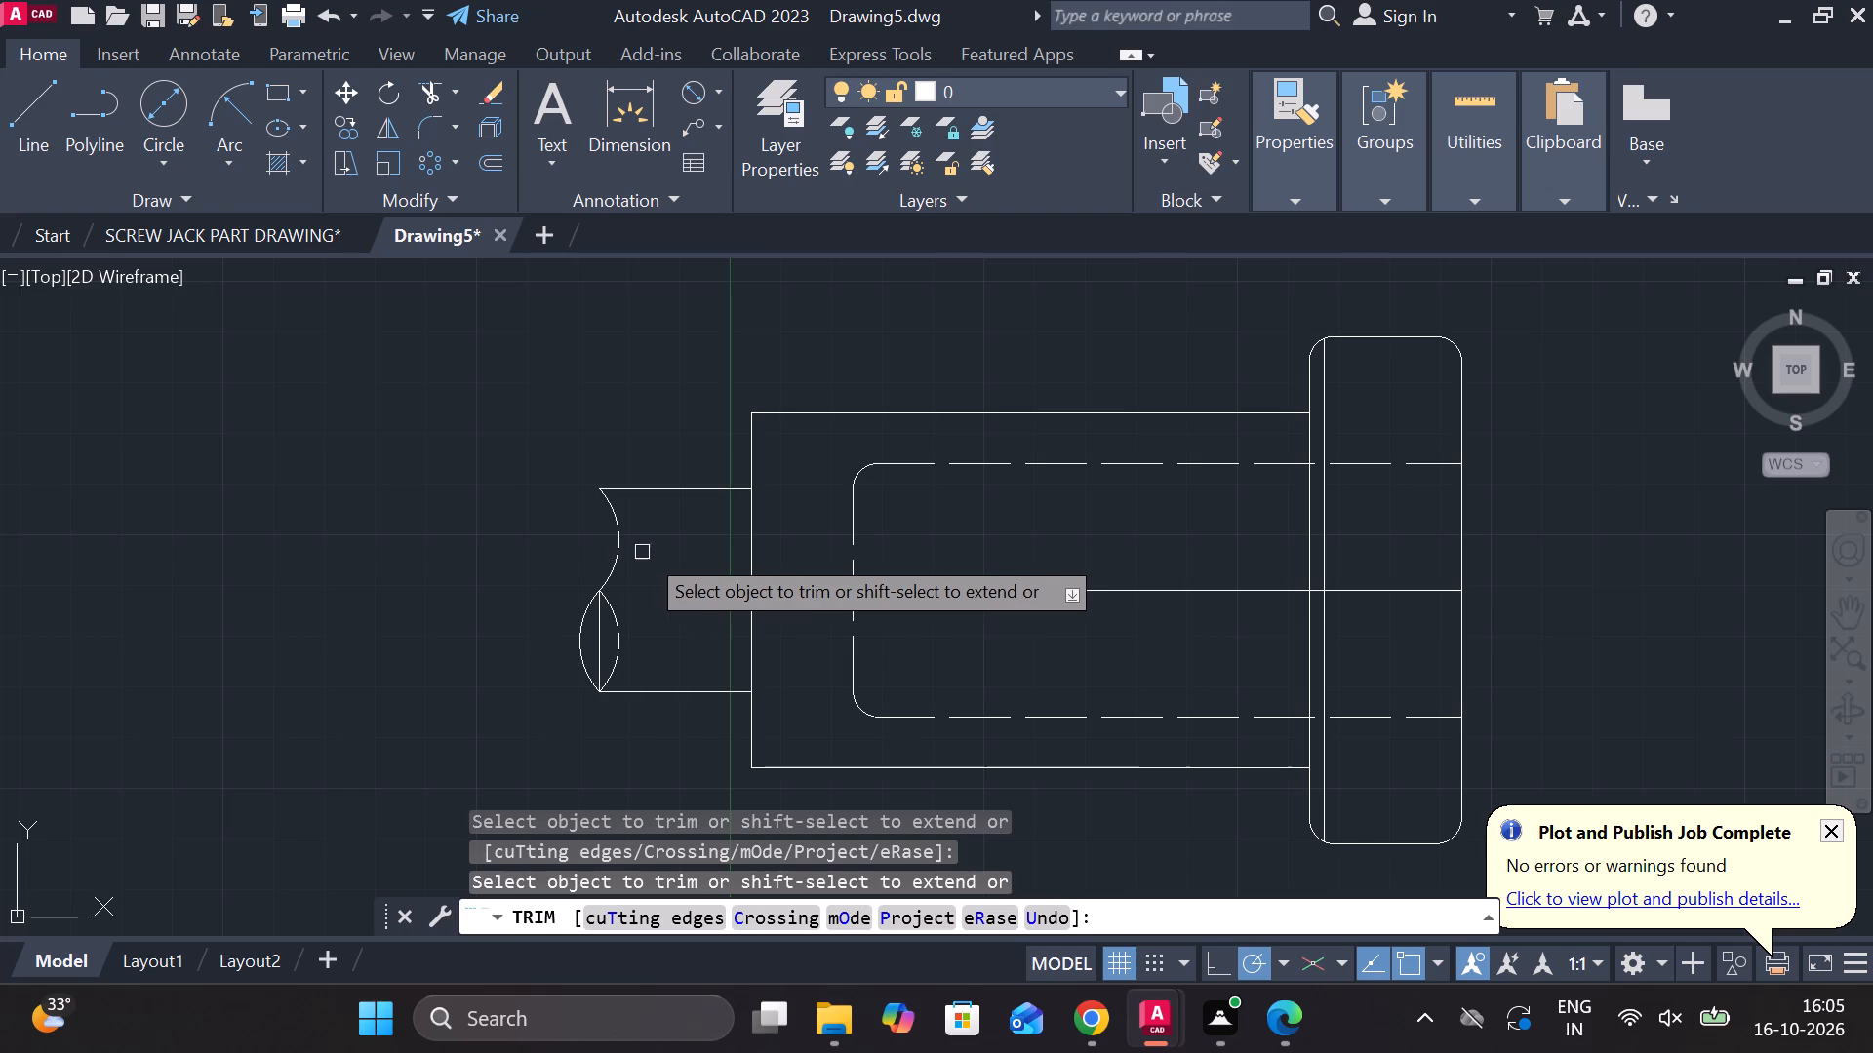
pyautogui.click(614, 556)
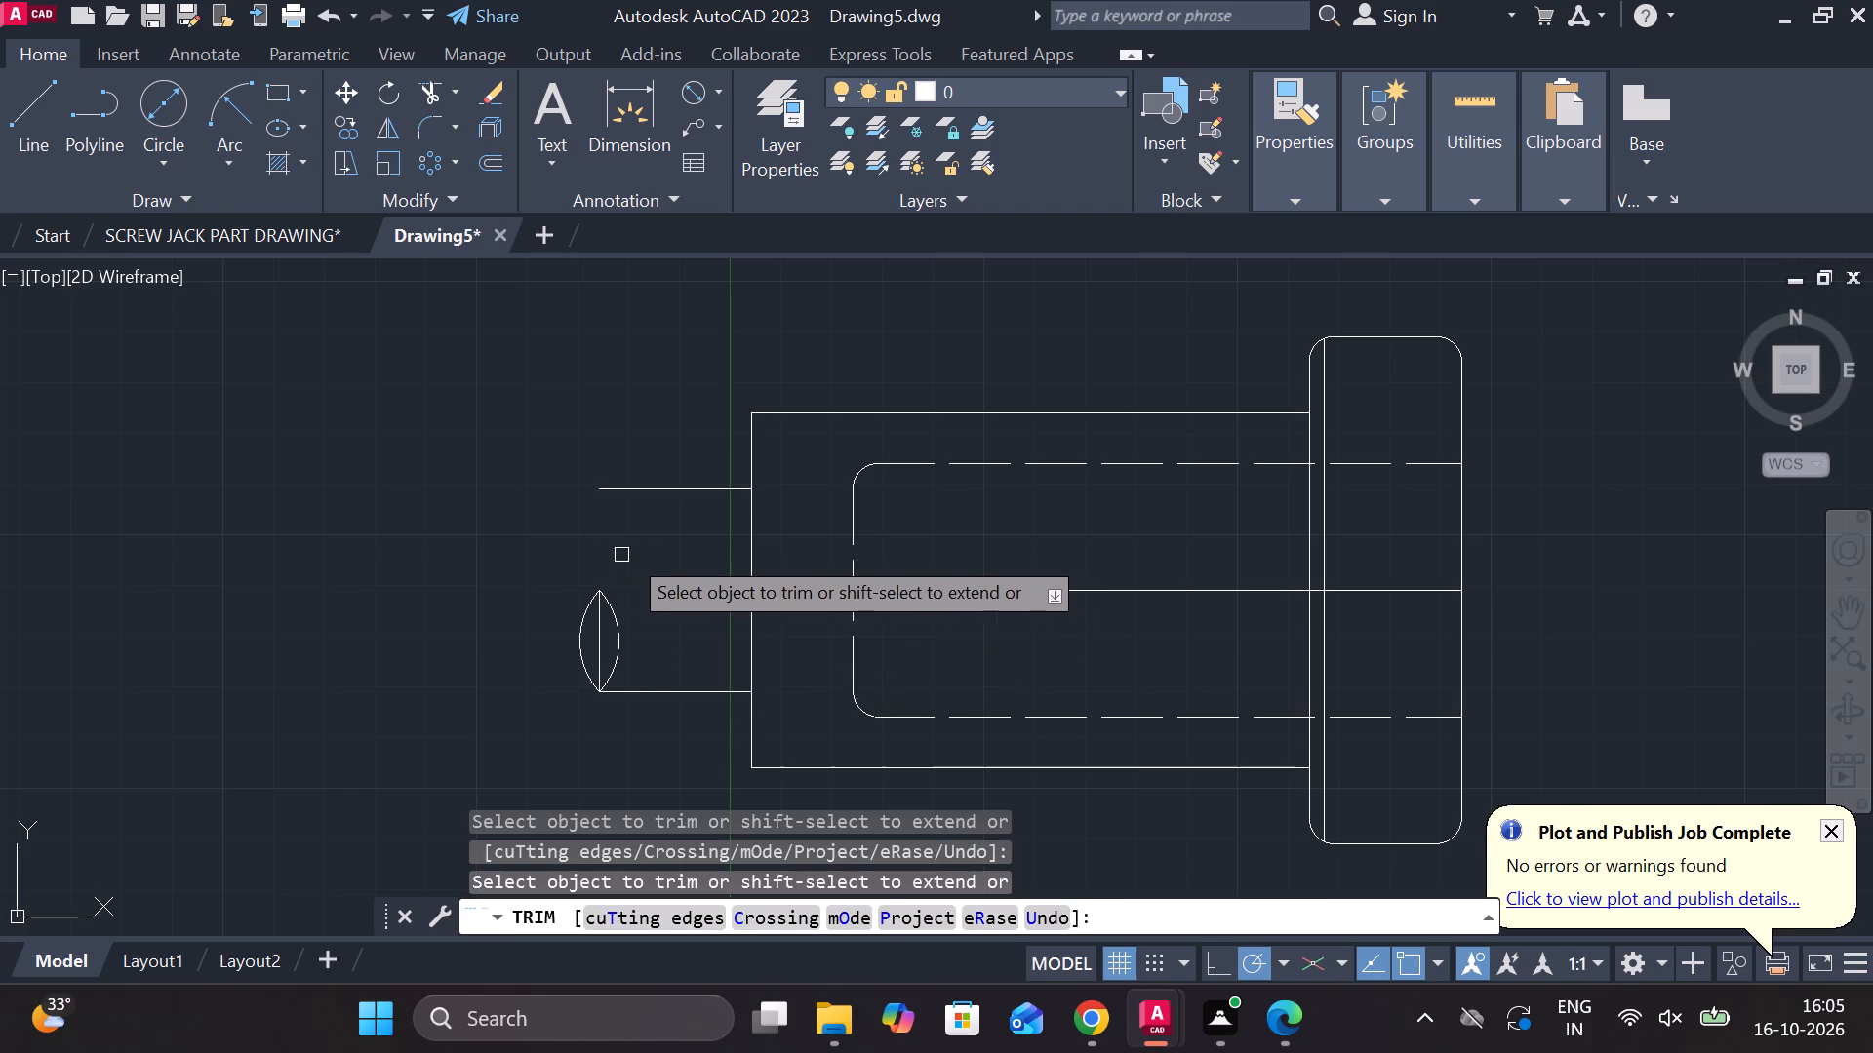
pyautogui.press('Escape')
# Copy the left-bulging arc 20 up, from the stub's lower-left corner to the arcs' upper meeting point.
pyautogui.click(578, 637)
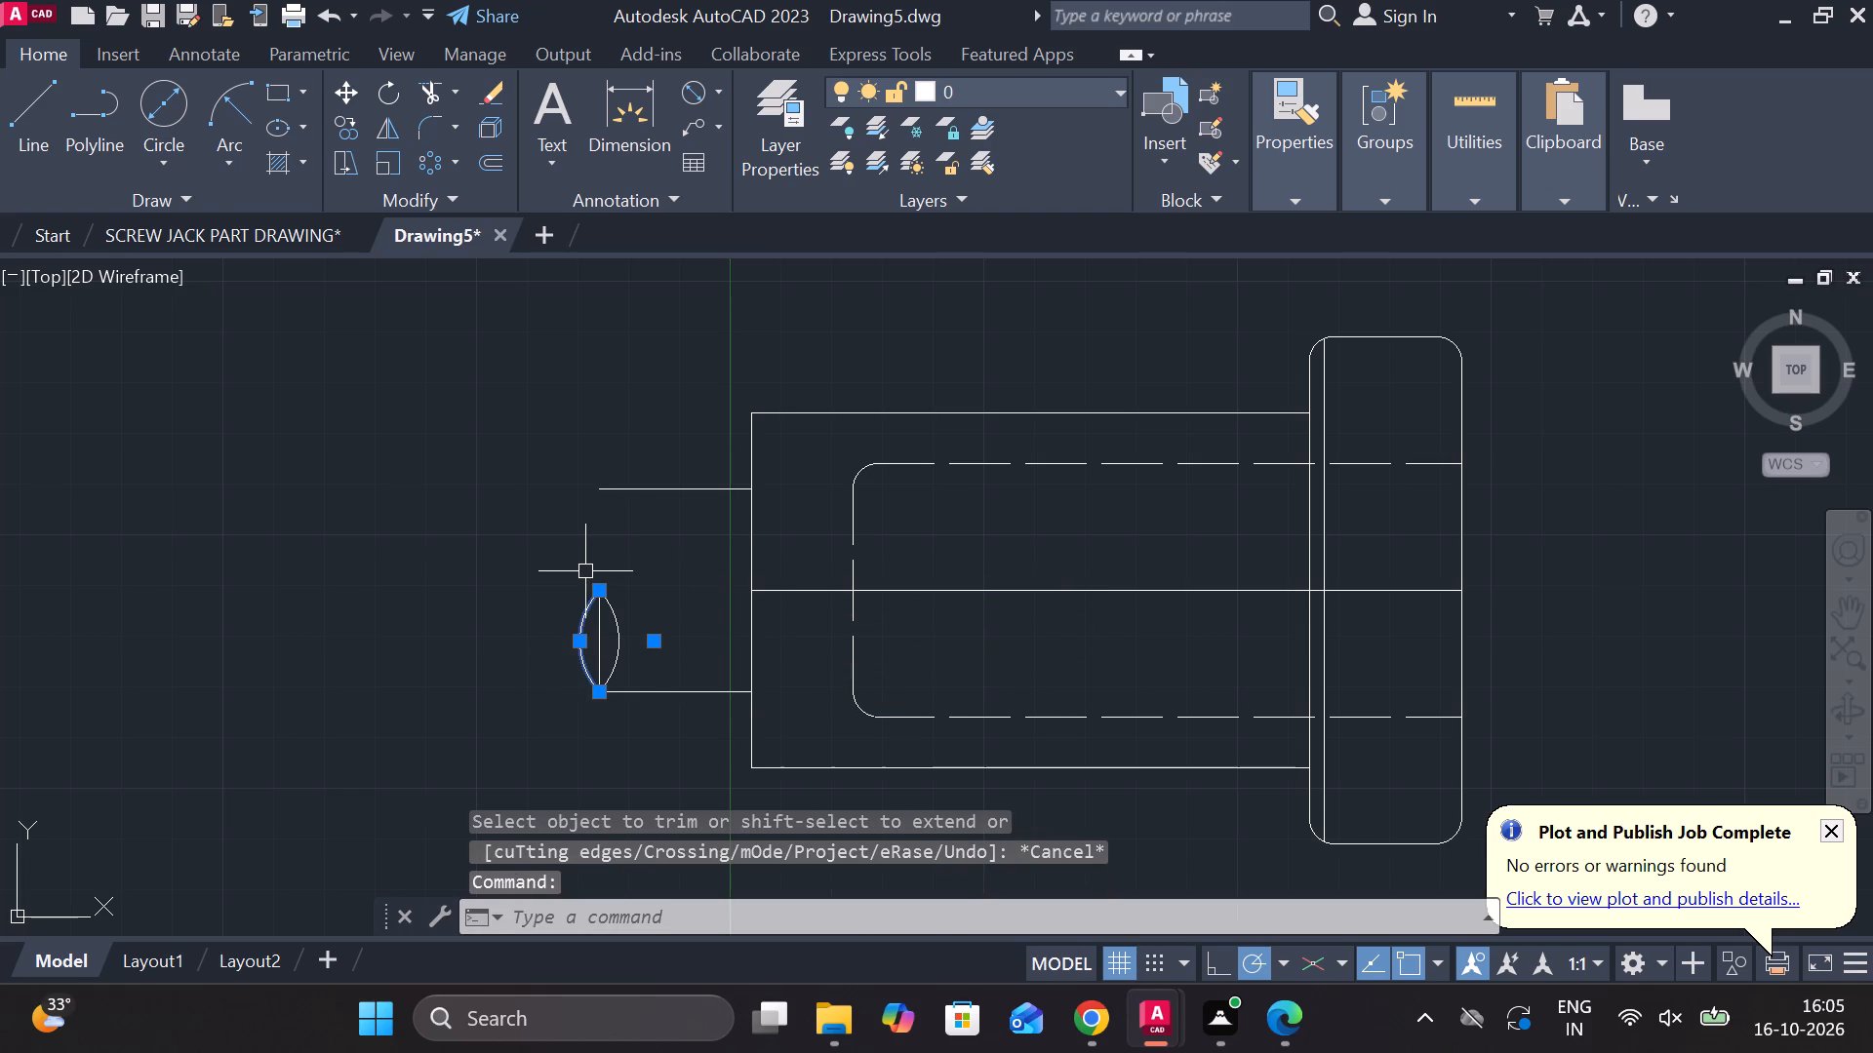
pyautogui.write('CO')
pyautogui.press('Return')
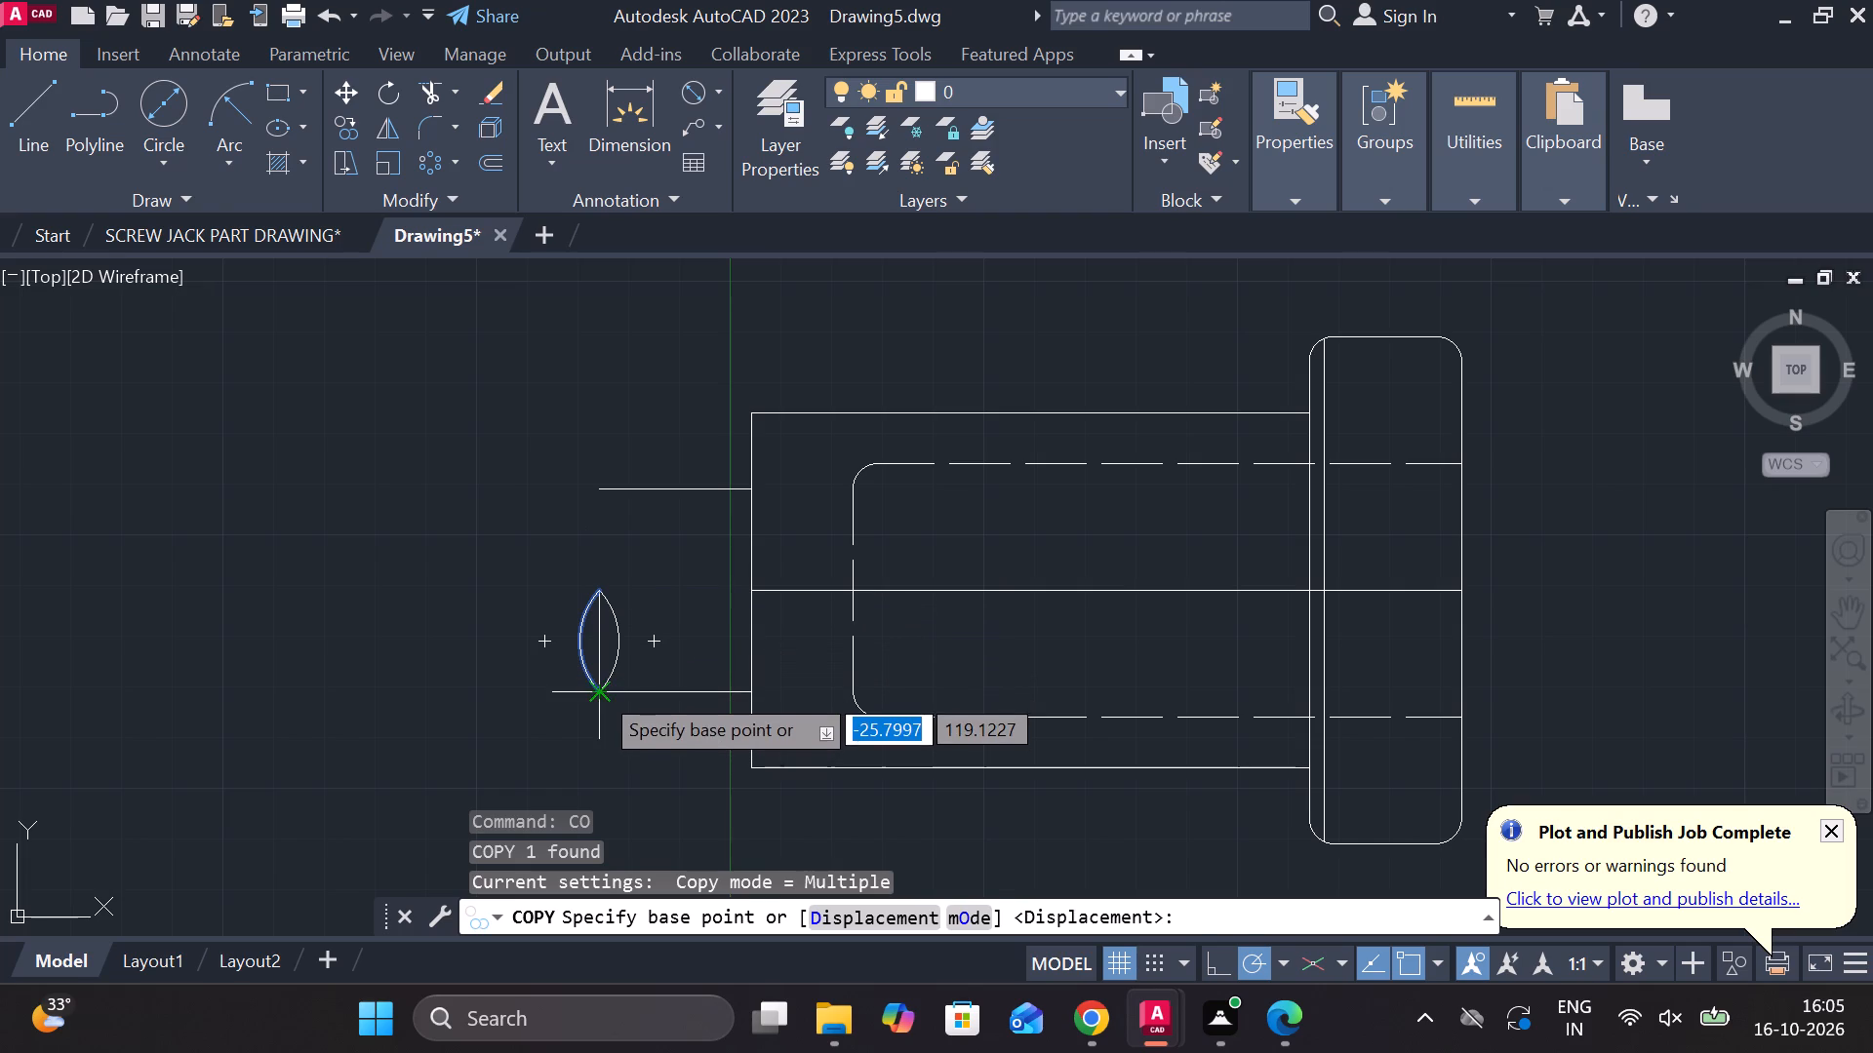
pyautogui.click(598, 690)
pyautogui.scroll(2, 595, 542)
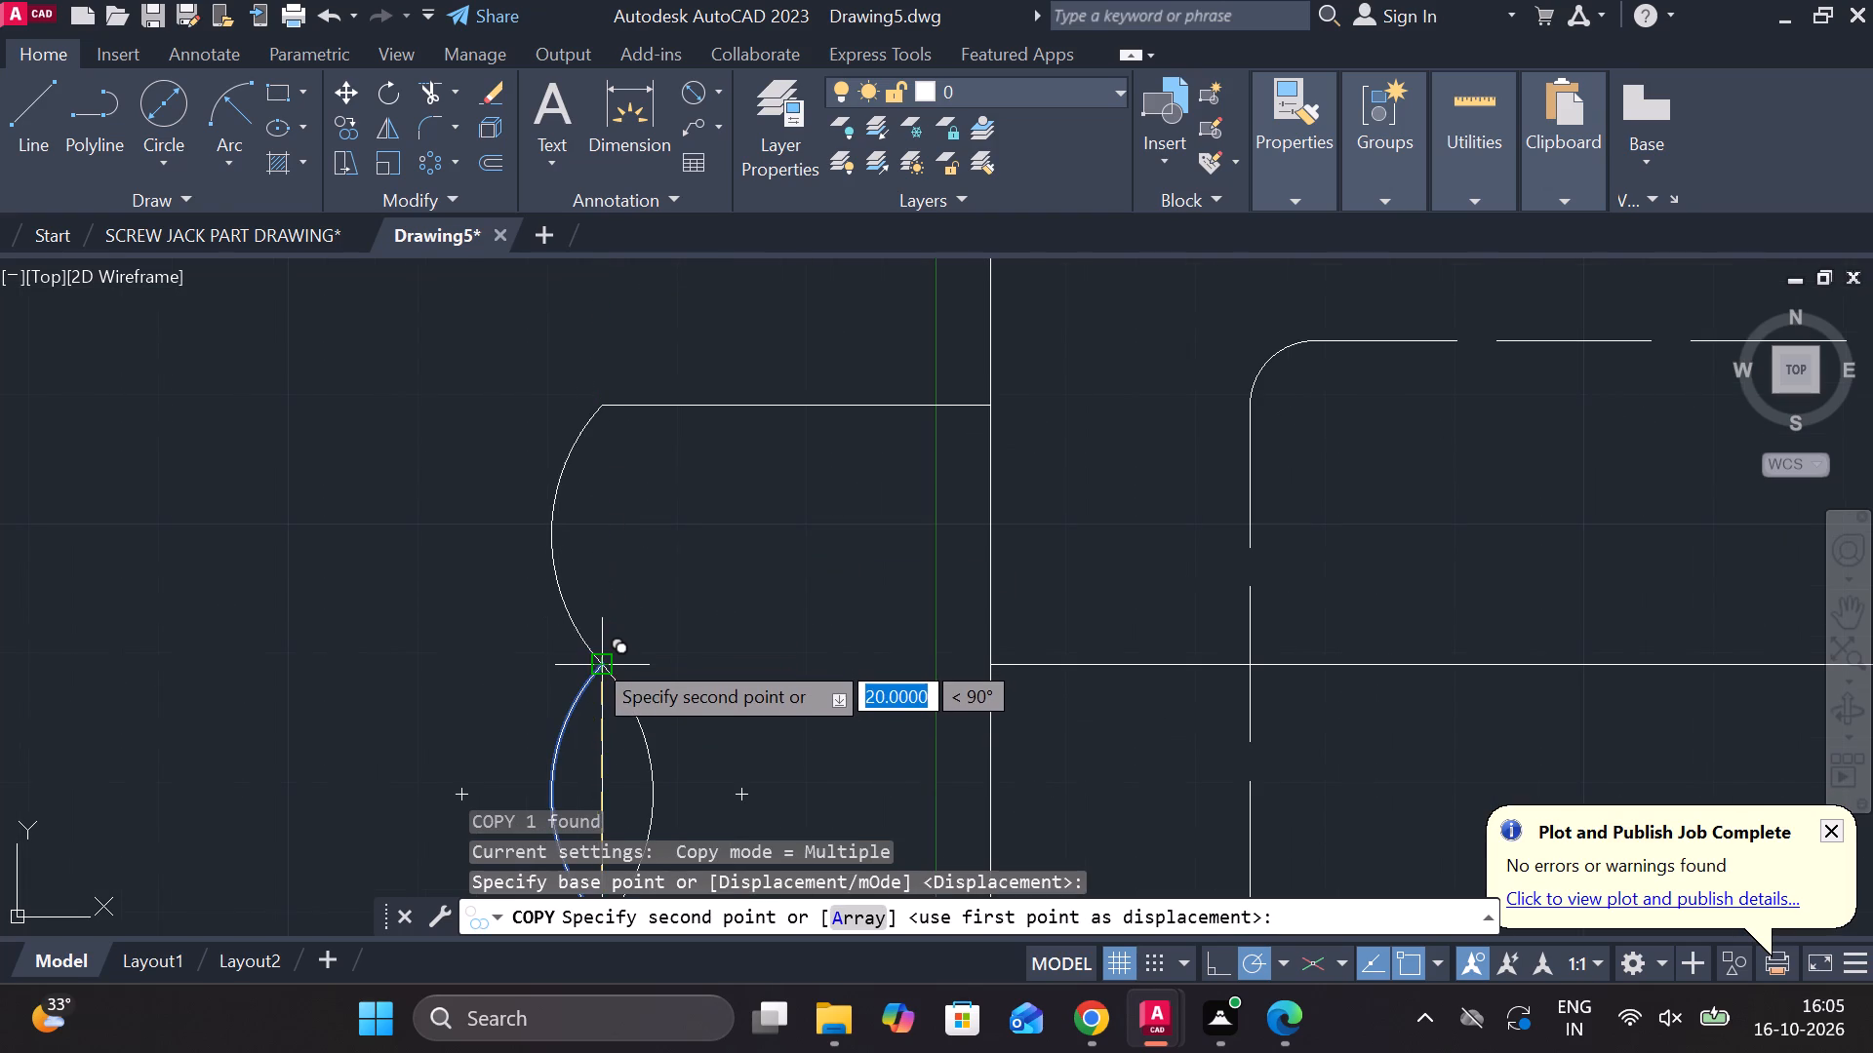
pyautogui.click(591, 657)
pyautogui.scroll(-1, 666, 640)
pyautogui.press('Escape')
# Erase the remaining straight segment of the stub's left edge between the two lower arcs.
pyautogui.scroll(-3, 641, 513)
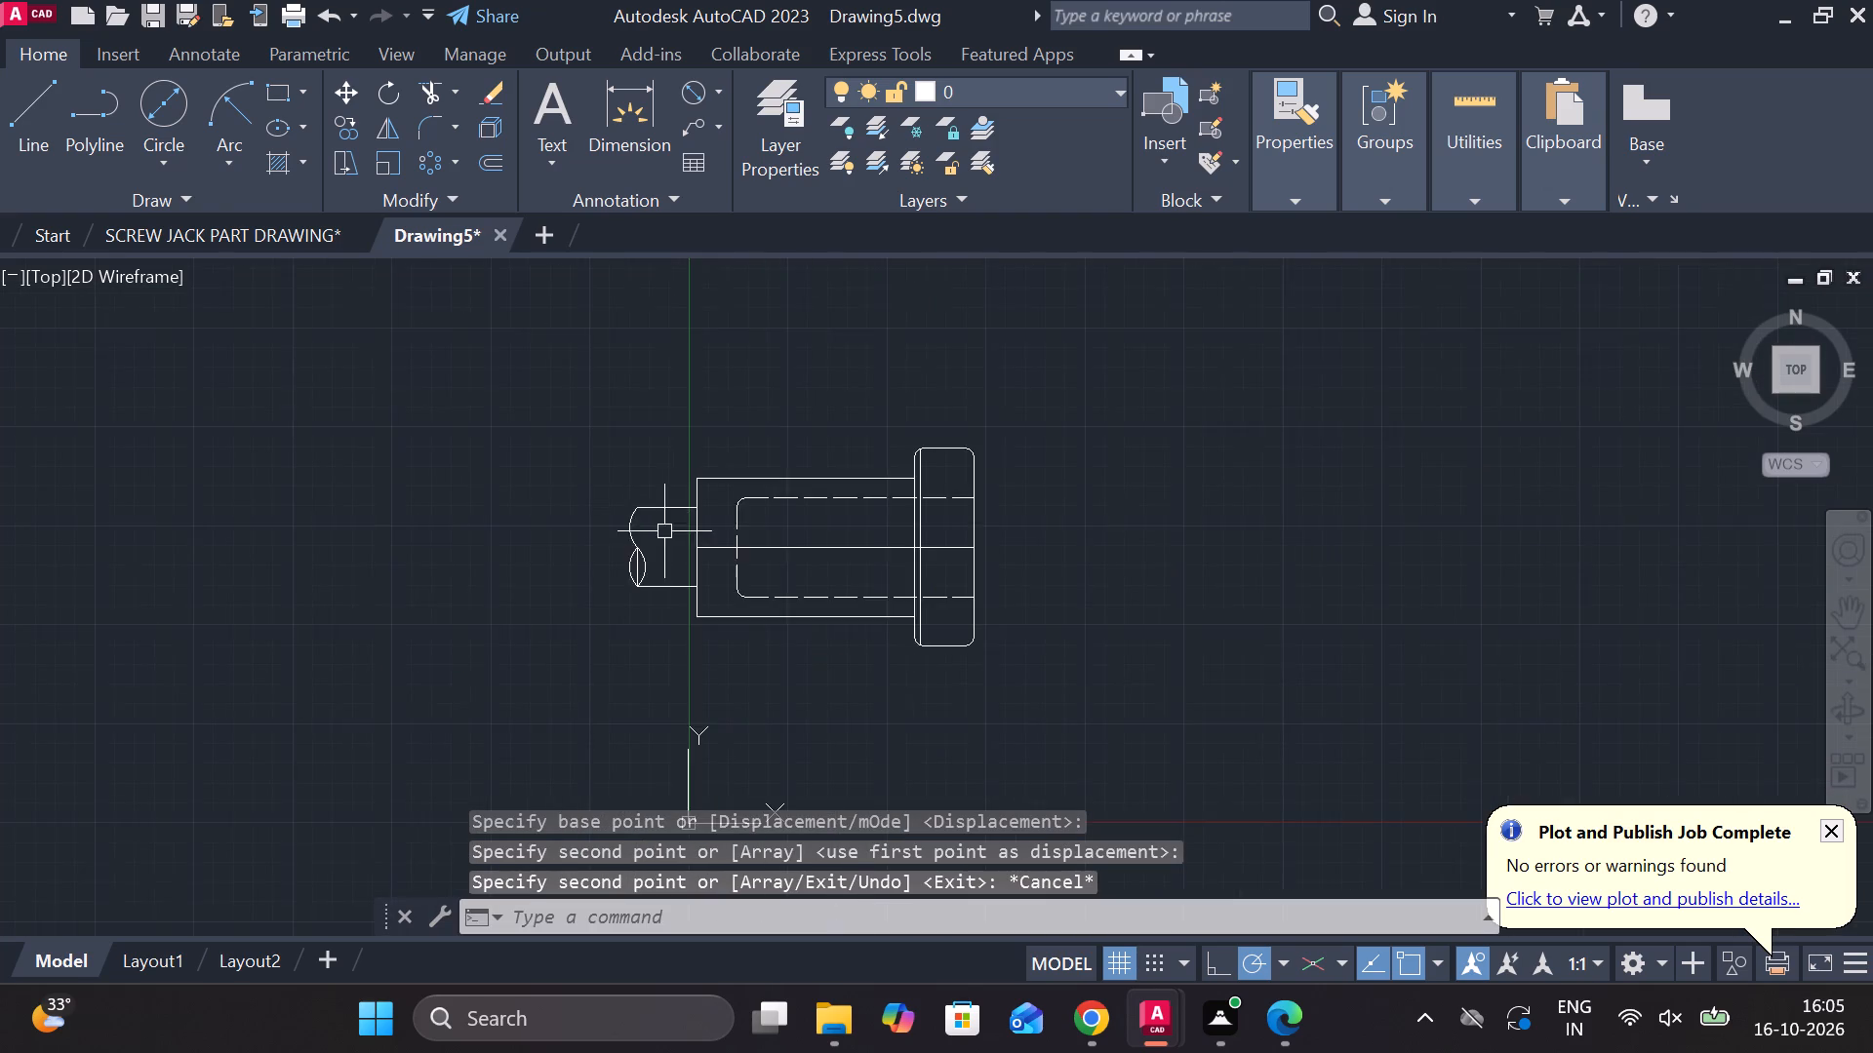
pyautogui.scroll(3, 656, 569)
pyautogui.click(579, 556)
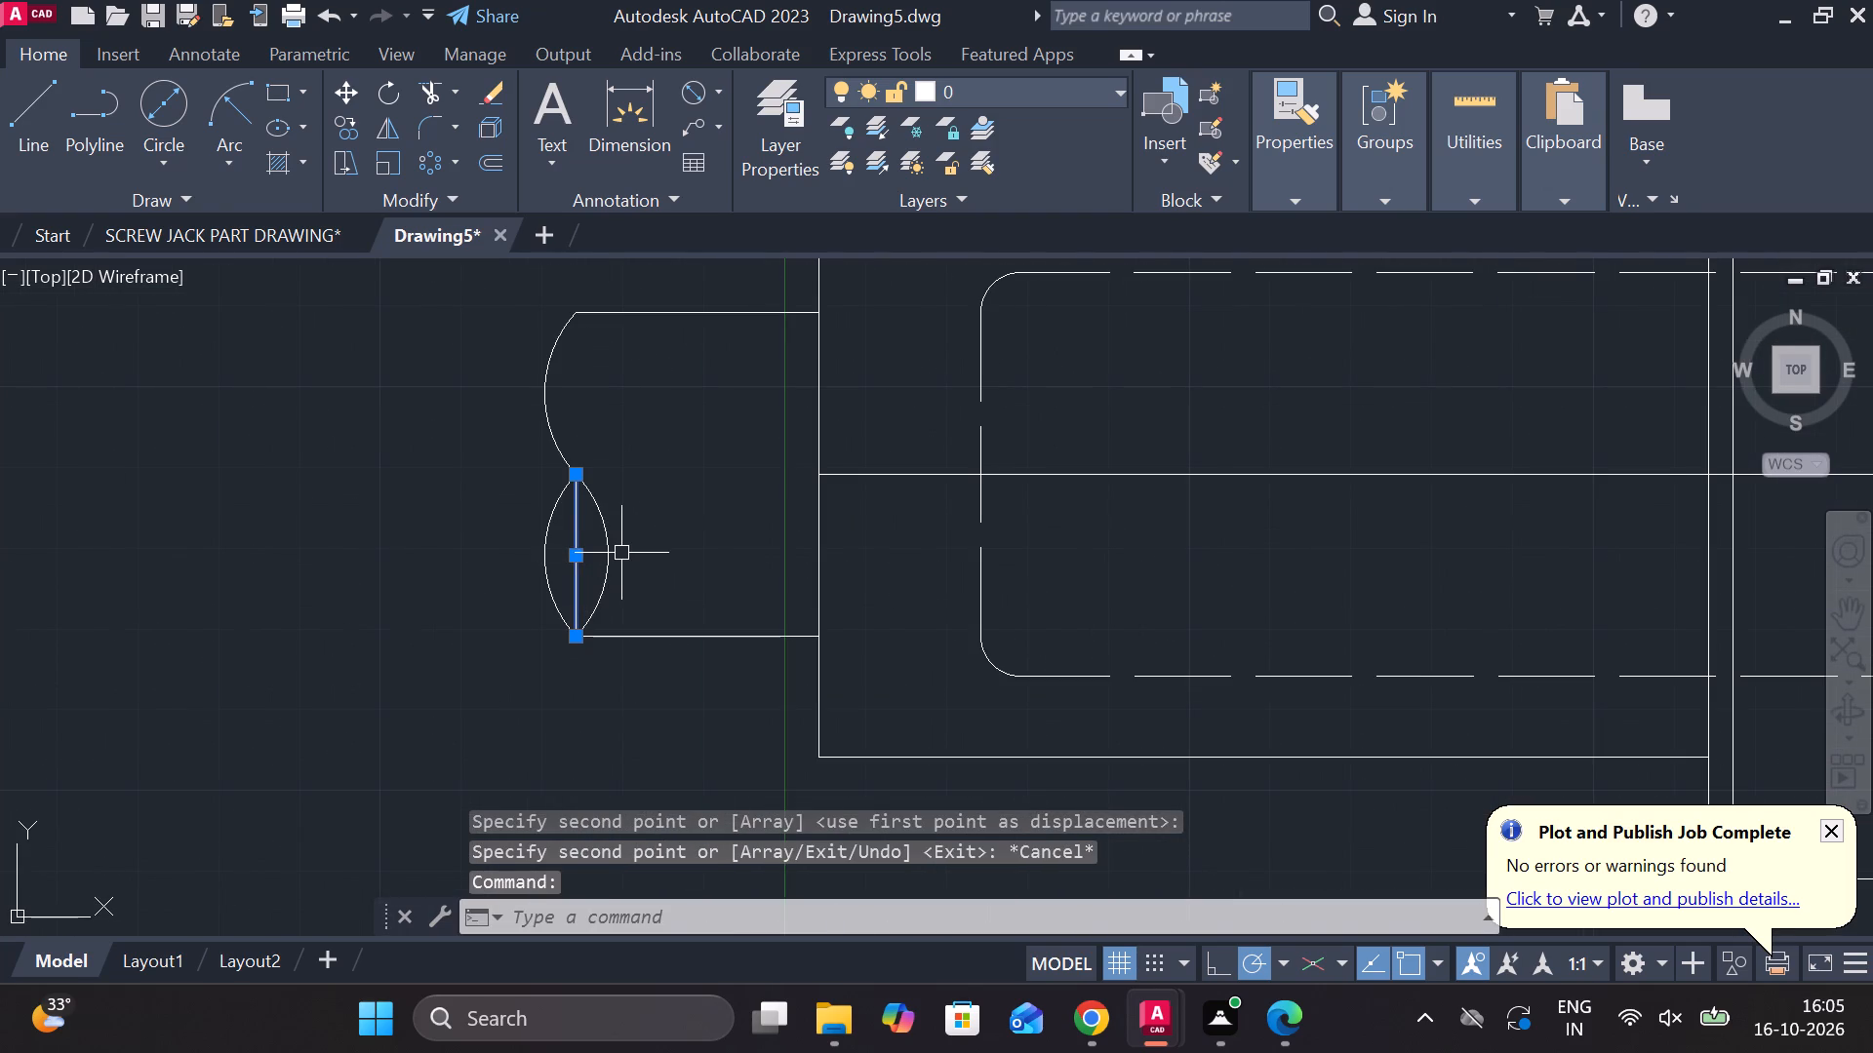
pyautogui.write('E')
pyautogui.press('space')
# Lengthen the horizontal centreline from the body's left edge to well past the stub's break-line end.
pyautogui.scroll(-2, 622, 552)
pyautogui.click(788, 524)
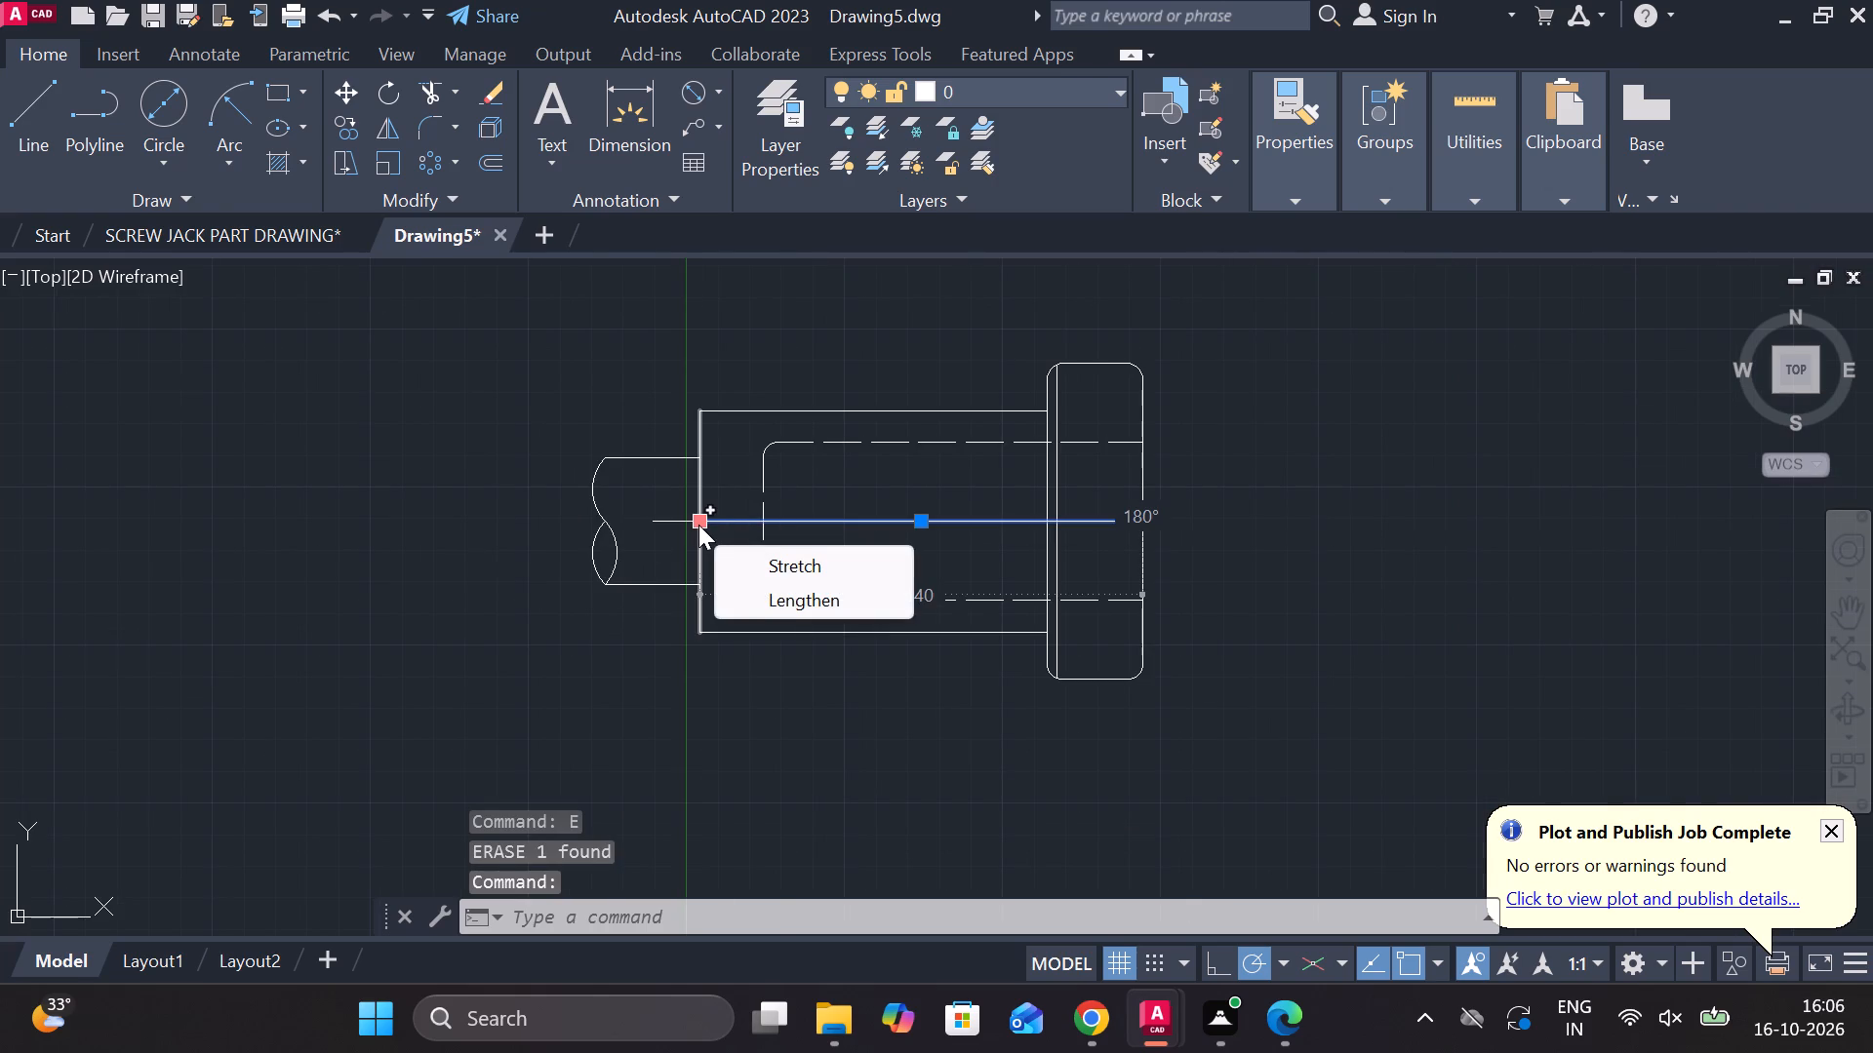
pyautogui.click(754, 592)
pyautogui.click(467, 575)
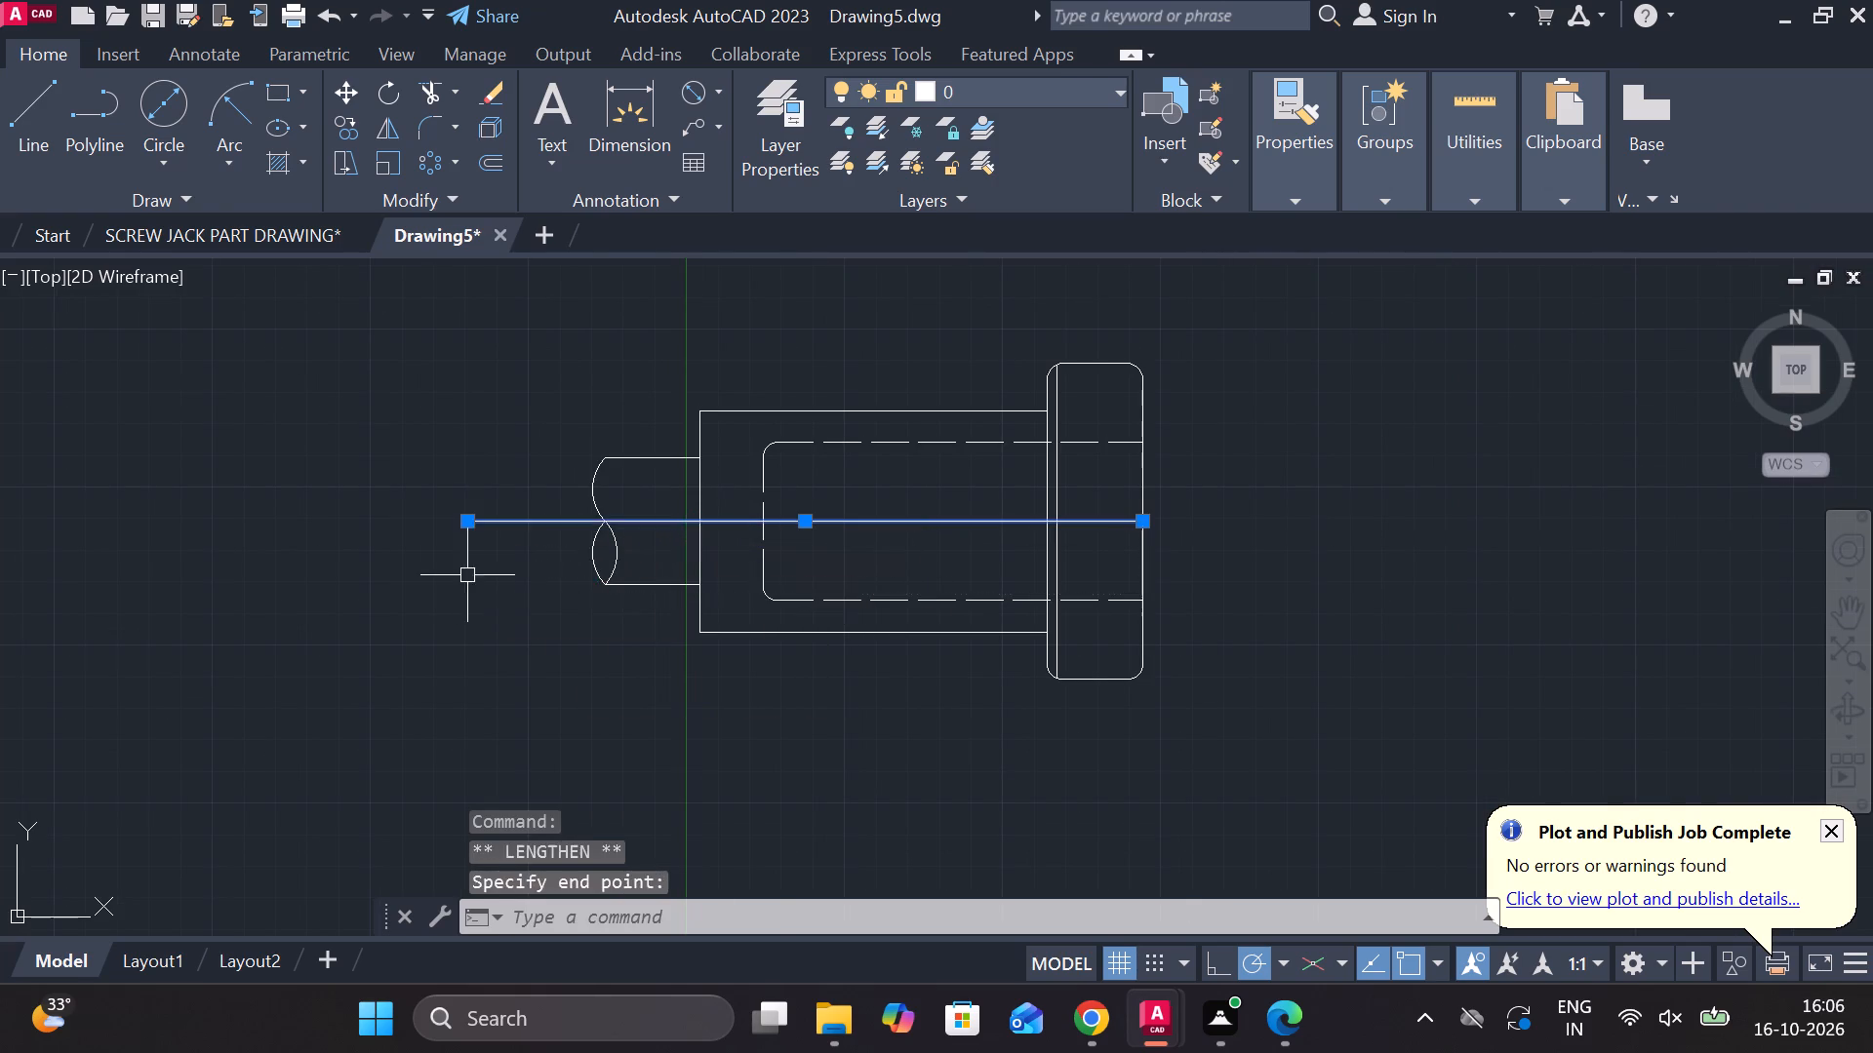
pyautogui.press('Escape')
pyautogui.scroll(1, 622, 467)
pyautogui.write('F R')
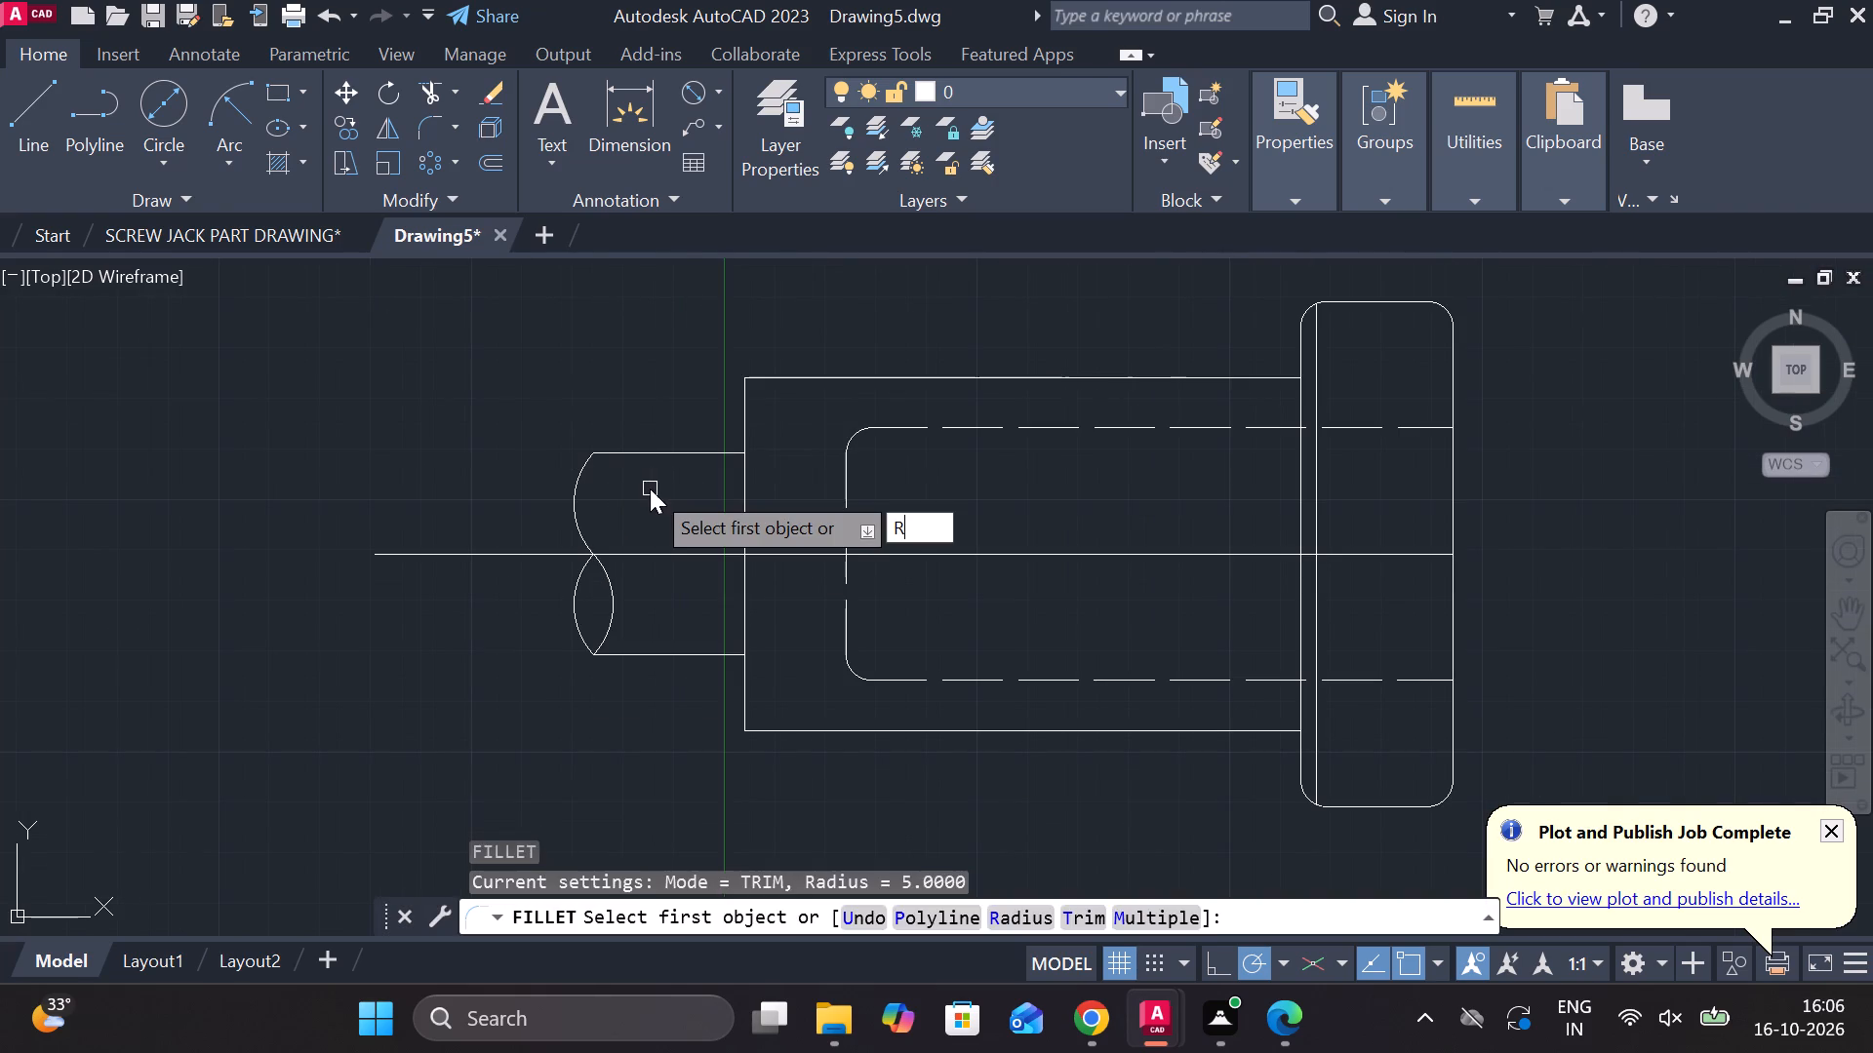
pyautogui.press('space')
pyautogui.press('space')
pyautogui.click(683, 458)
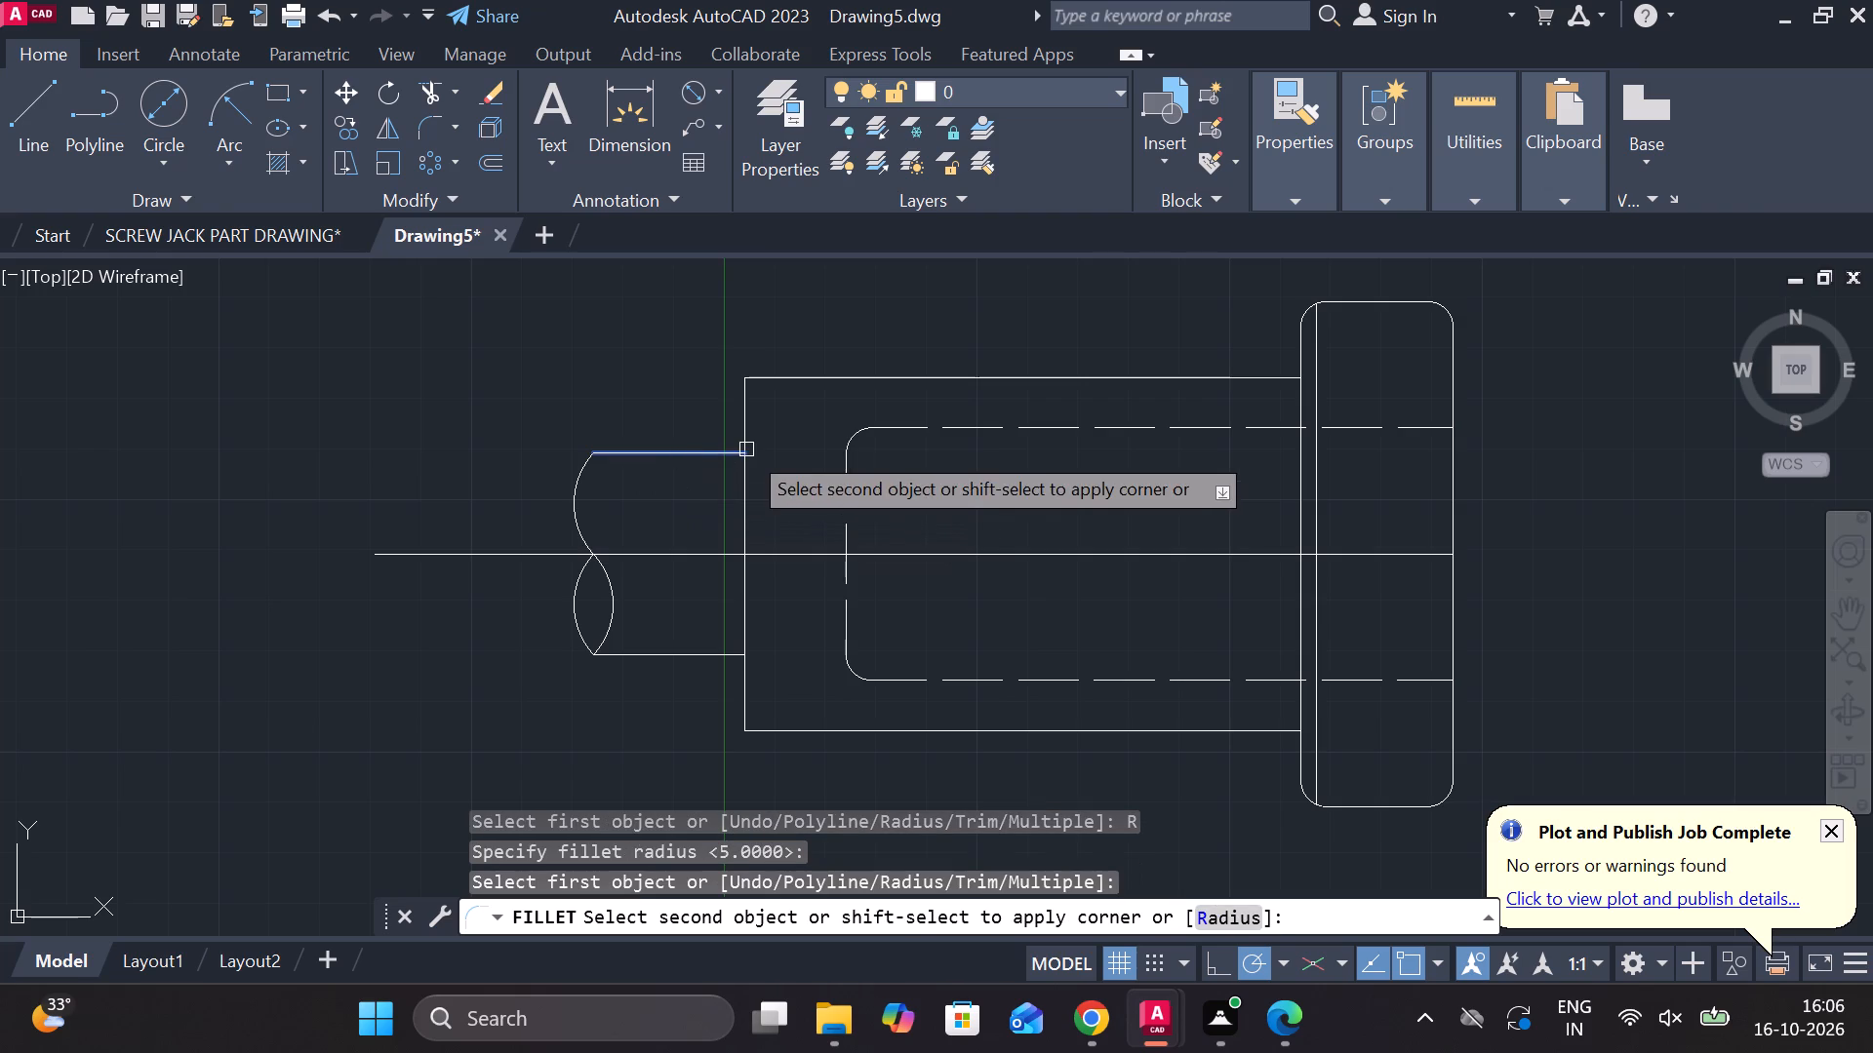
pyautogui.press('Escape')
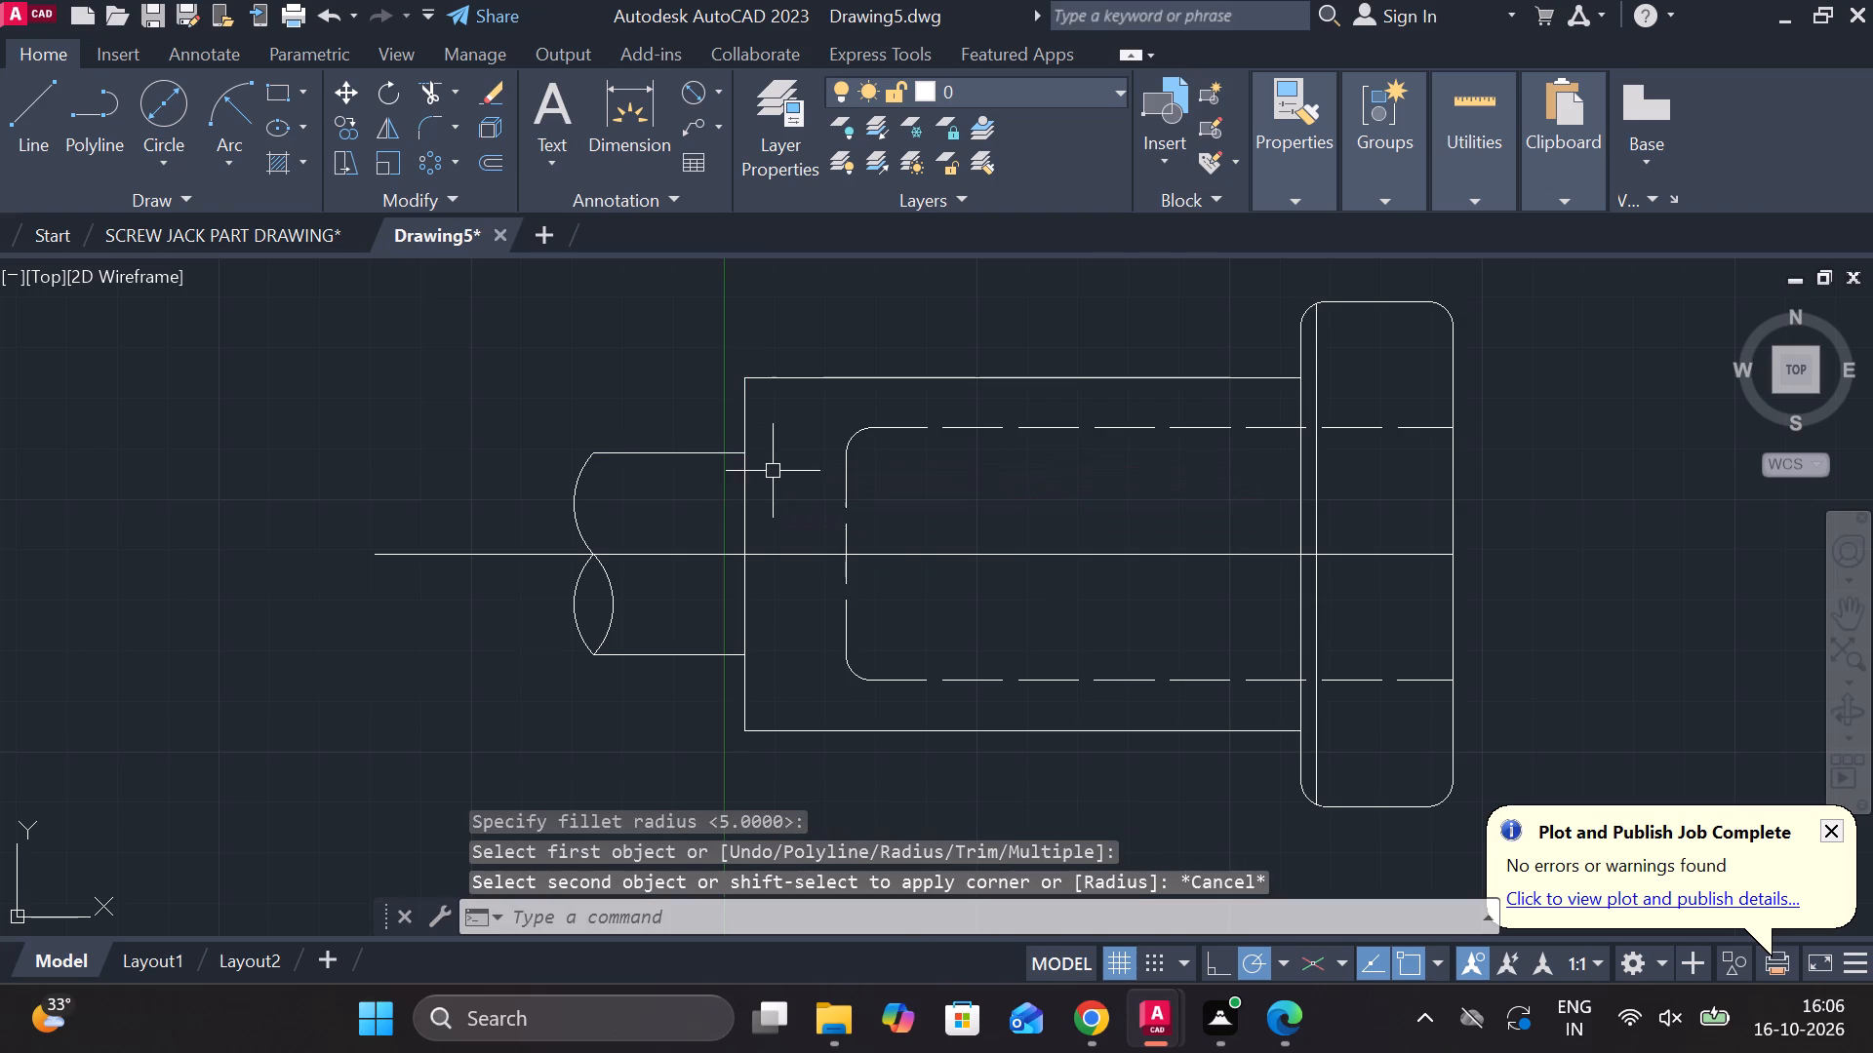
# Trim away the body's left edge between the stub's upper and lower lines, above and below the centreline.
pyautogui.write('TR')
pyautogui.press('space')
pyautogui.click(737, 517)
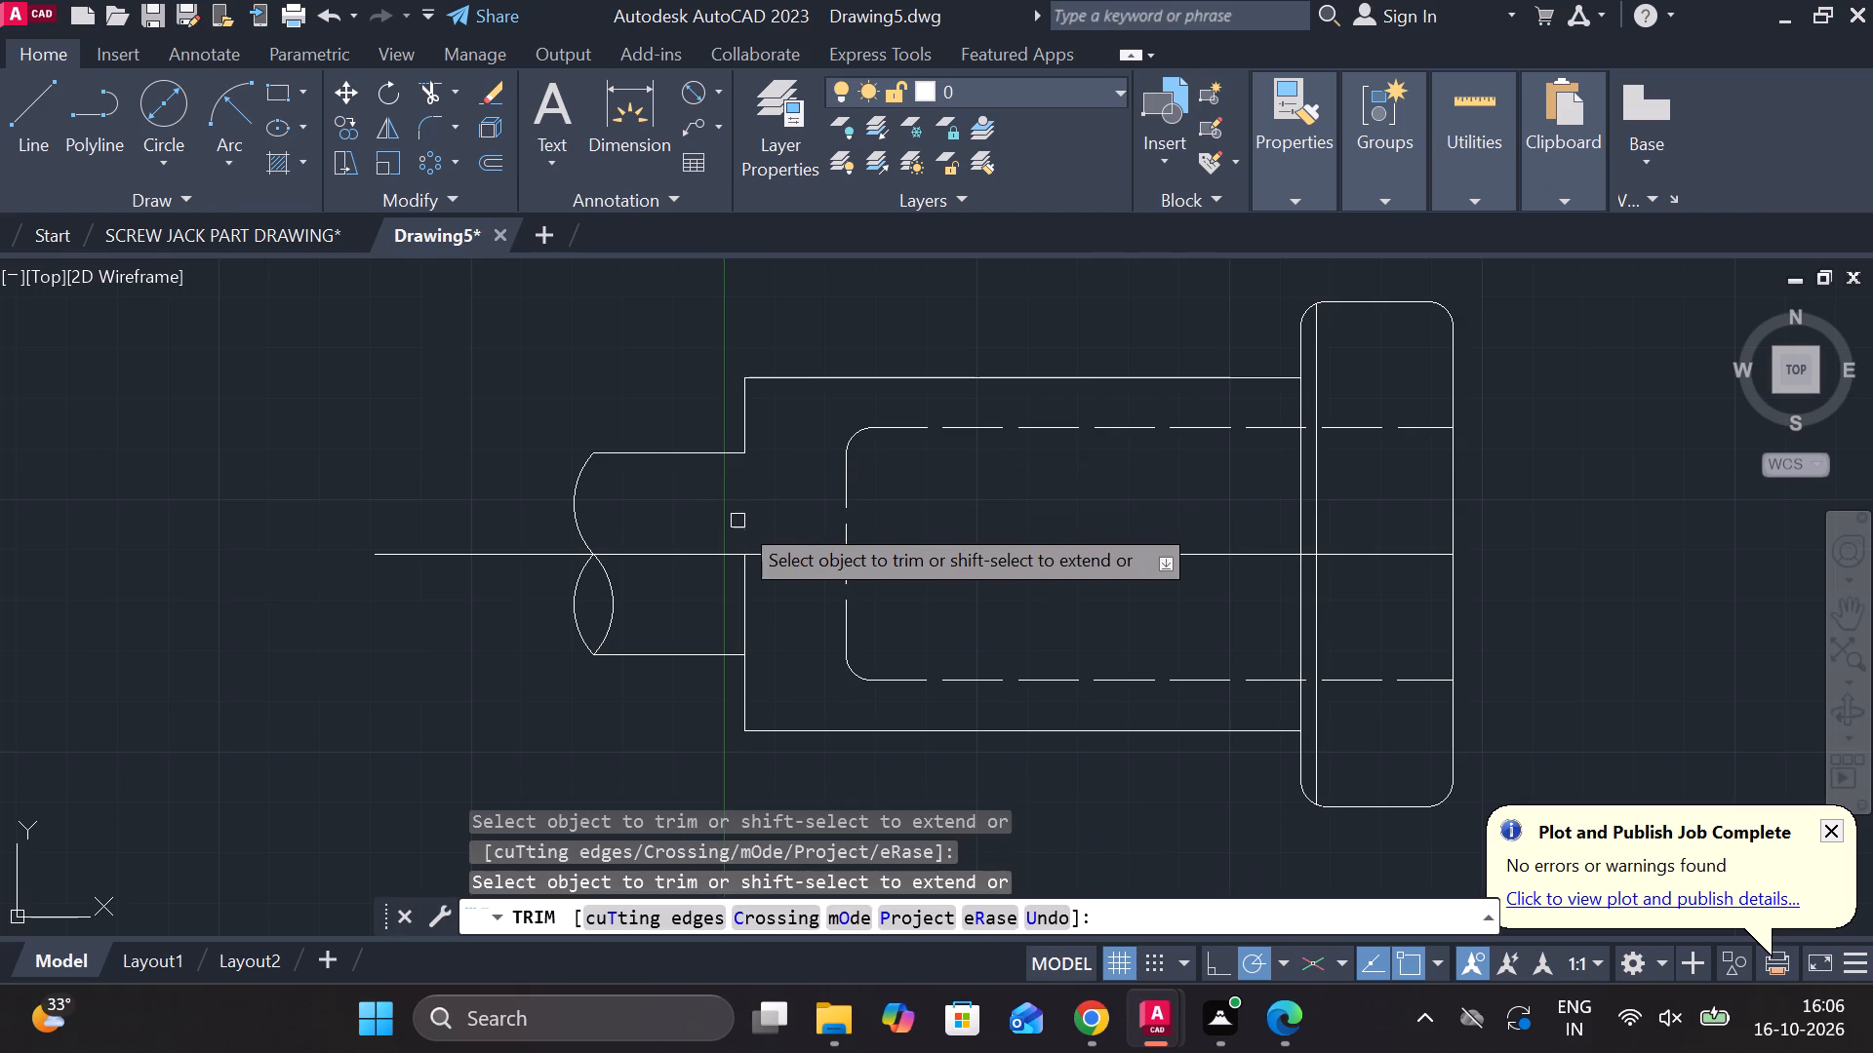
pyautogui.click(747, 602)
pyautogui.press('Escape')
# Fillet the upper and lower corners where the stub meets the body's left edge with radius 5.
pyautogui.write('F R')
pyautogui.press('space')
pyautogui.press('space')
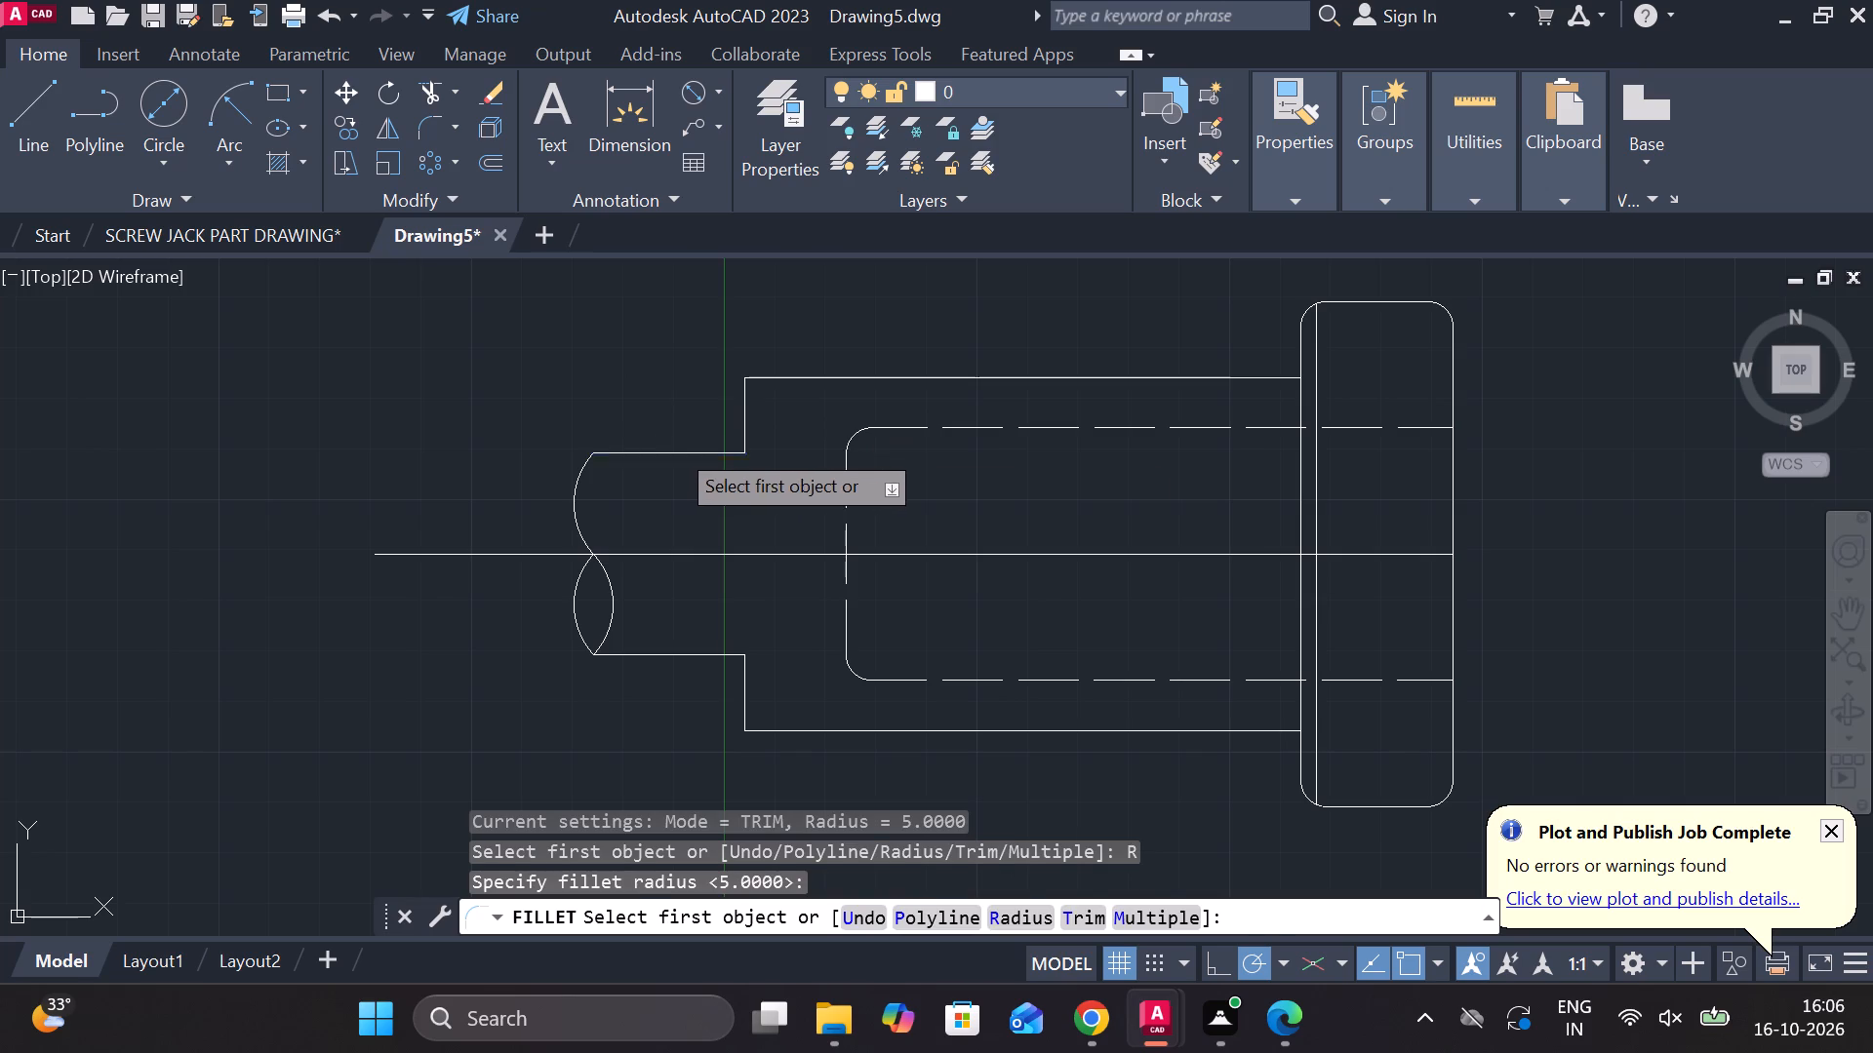
pyautogui.click(674, 447)
pyautogui.click(737, 425)
pyautogui.press('space')
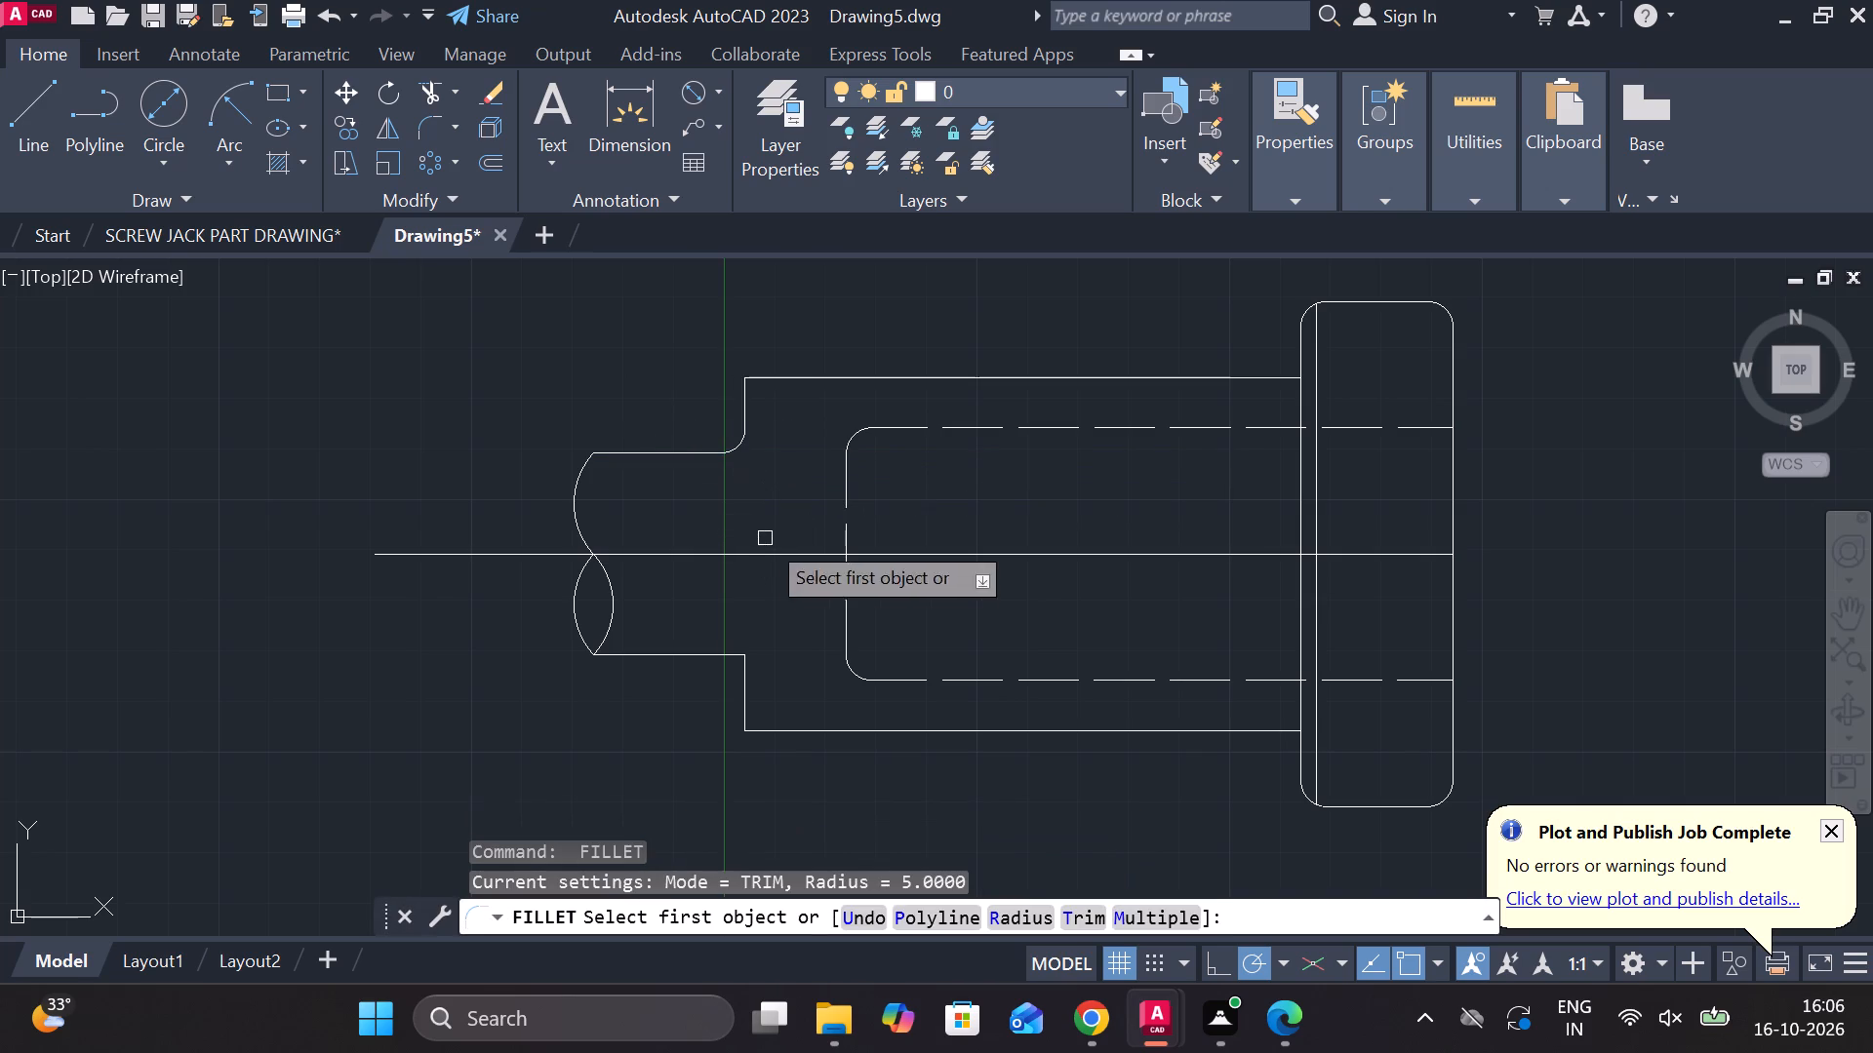
pyautogui.click(702, 650)
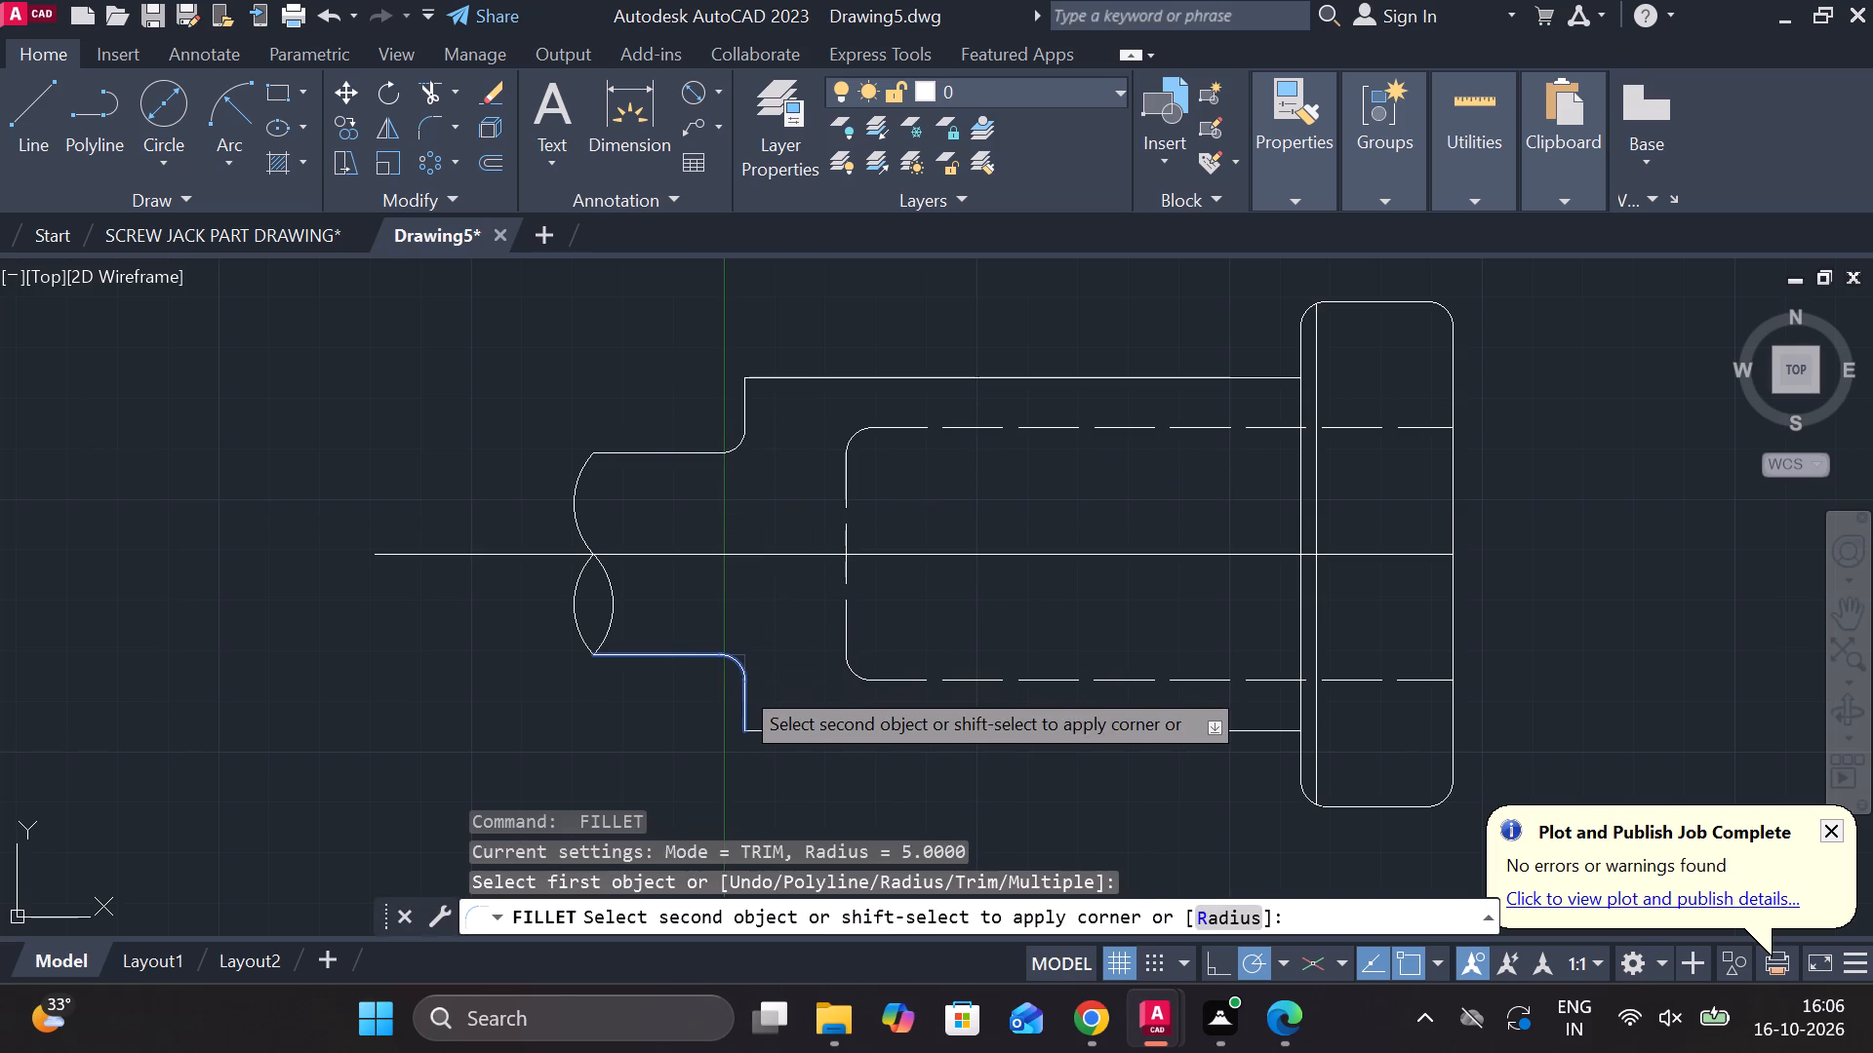
pyautogui.click(738, 684)
pyautogui.press('Escape')
# Extend the body's left edge segments across the stub opening to rejoin between the two new fillets.
pyautogui.write('EX')
pyautogui.press('space')
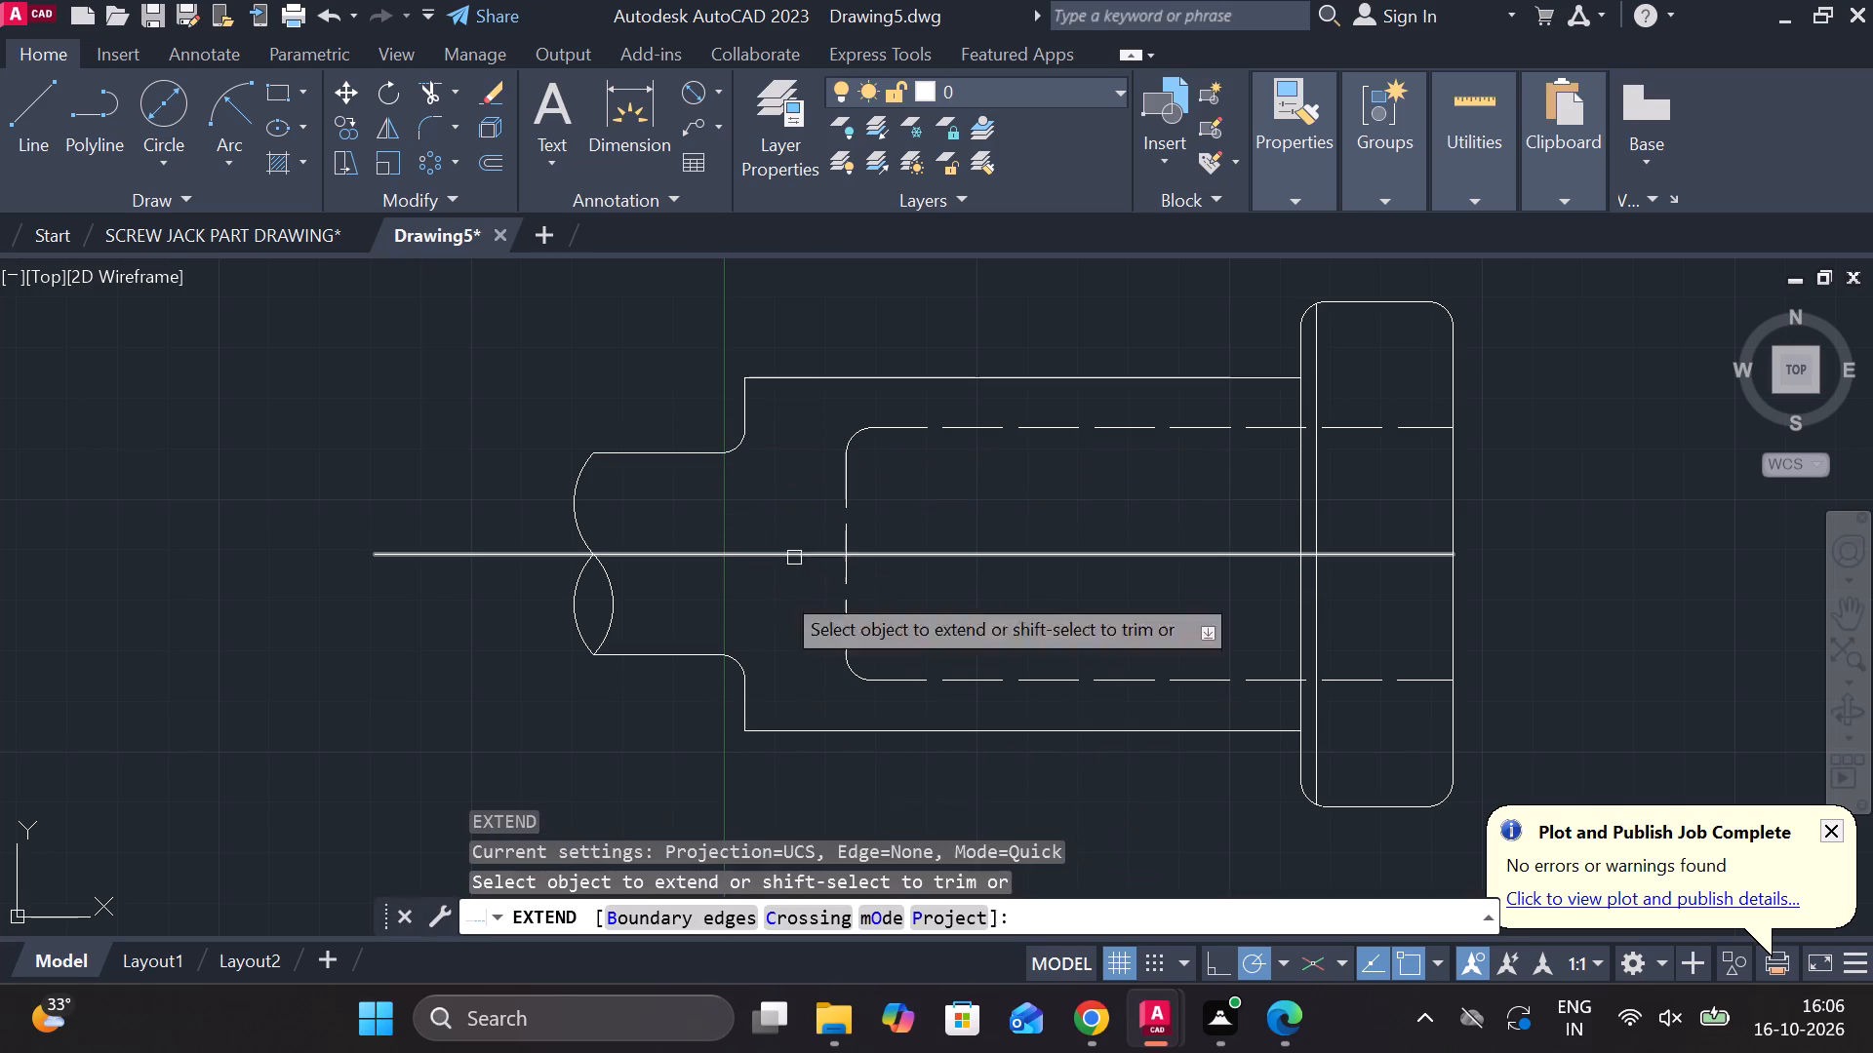
pyautogui.click(743, 704)
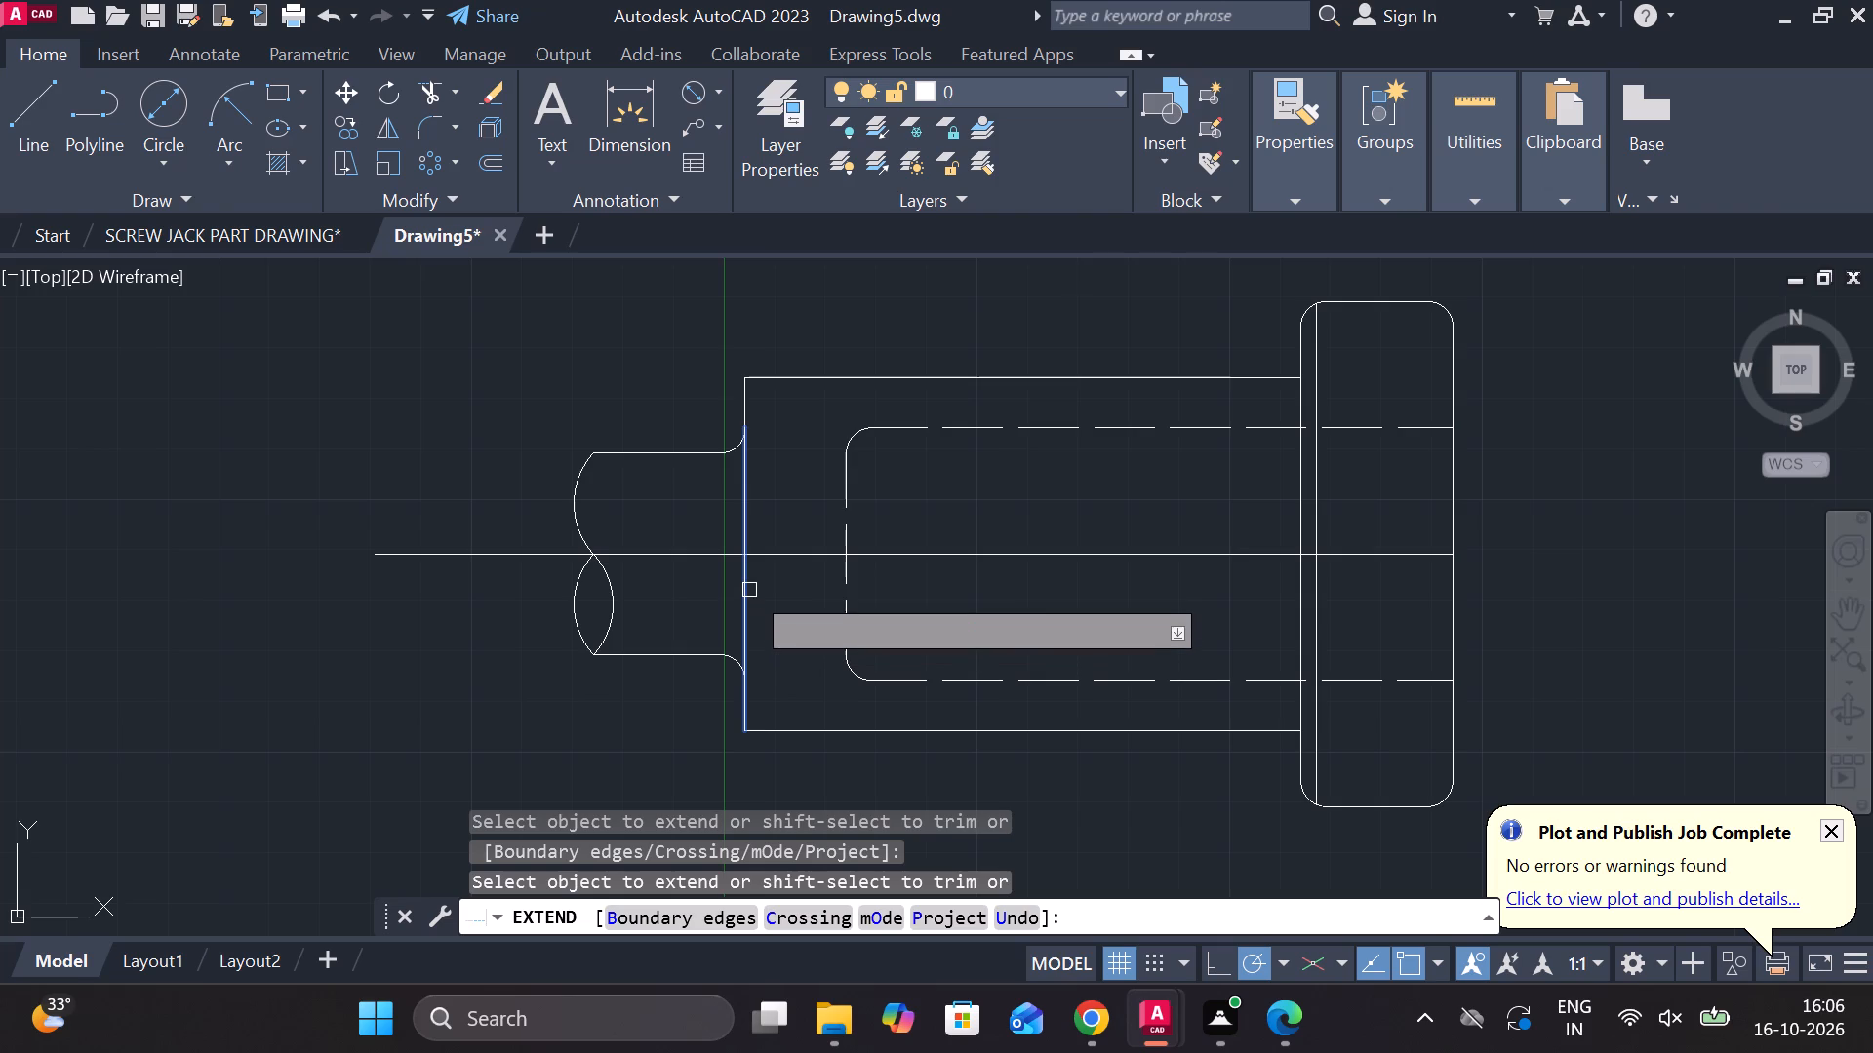
pyautogui.click(749, 583)
pyautogui.press('Escape')
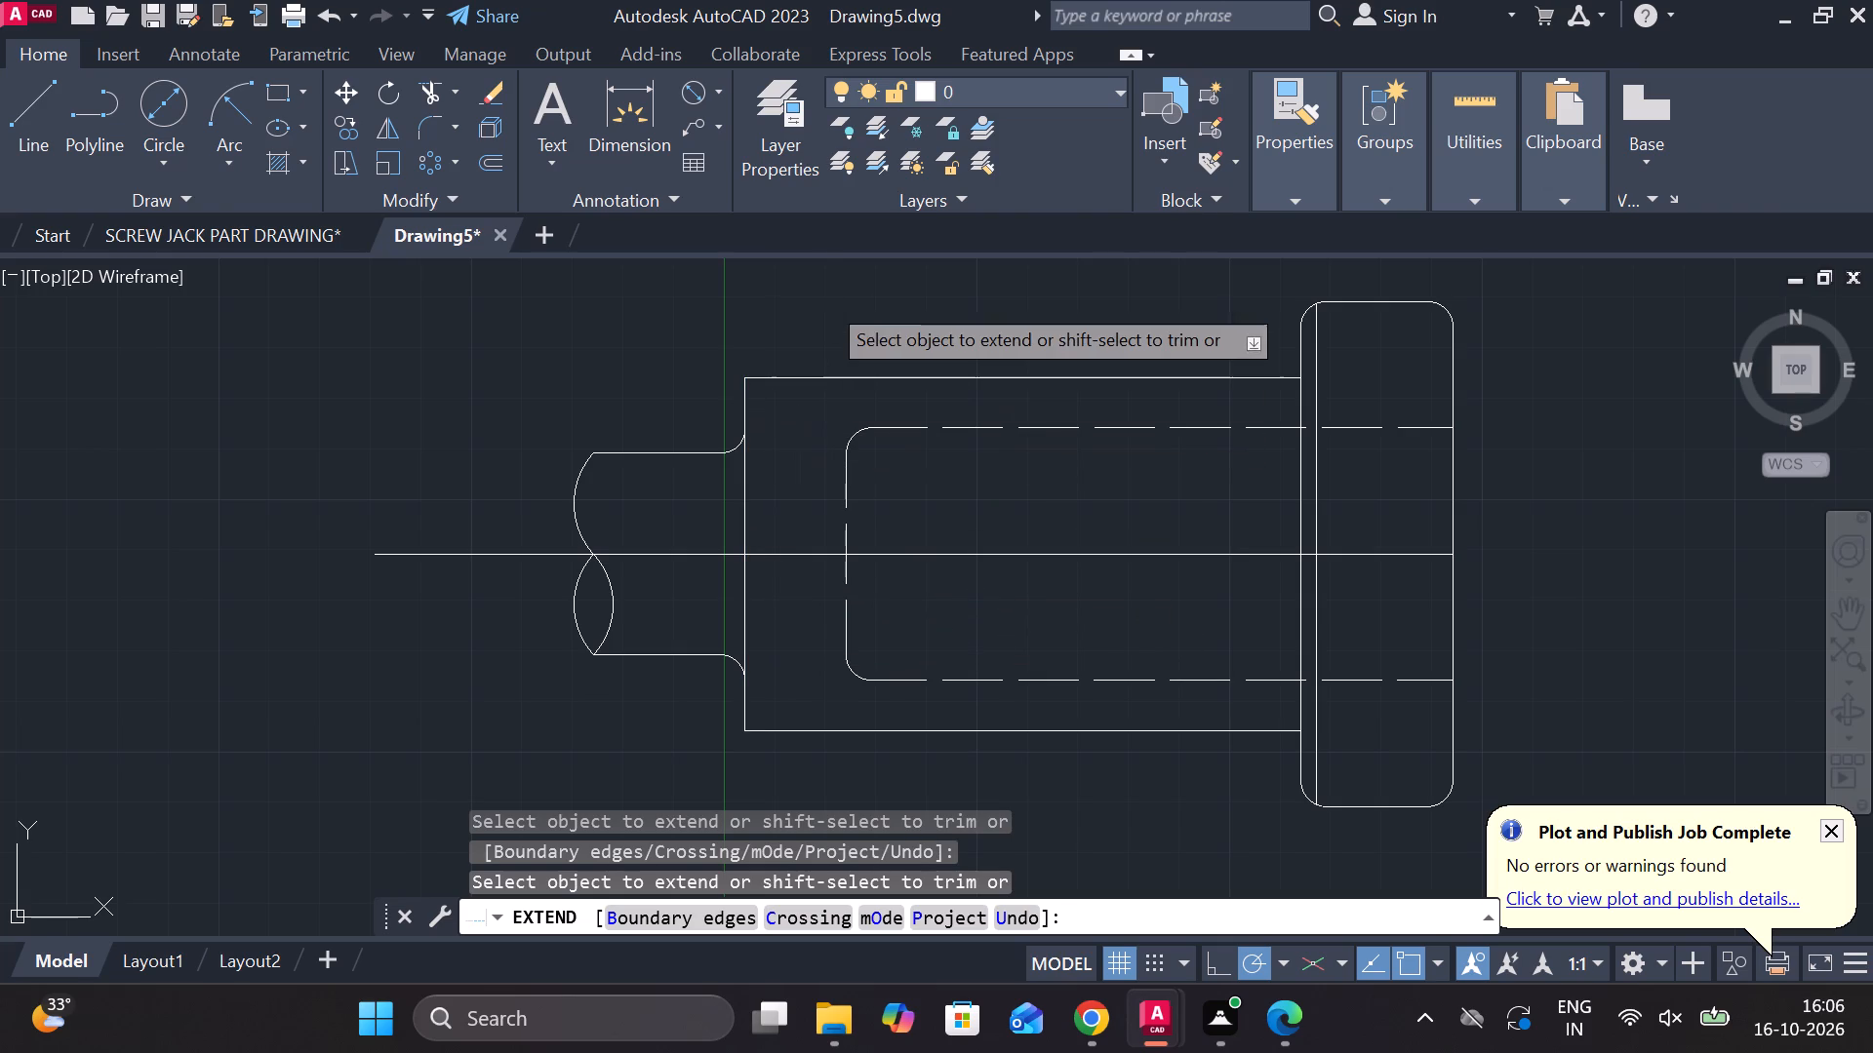
# Fillet the body's upper-left and lower-left outer corners with radius 5.
pyautogui.write('F R')
pyautogui.press('space')
pyautogui.press('space')
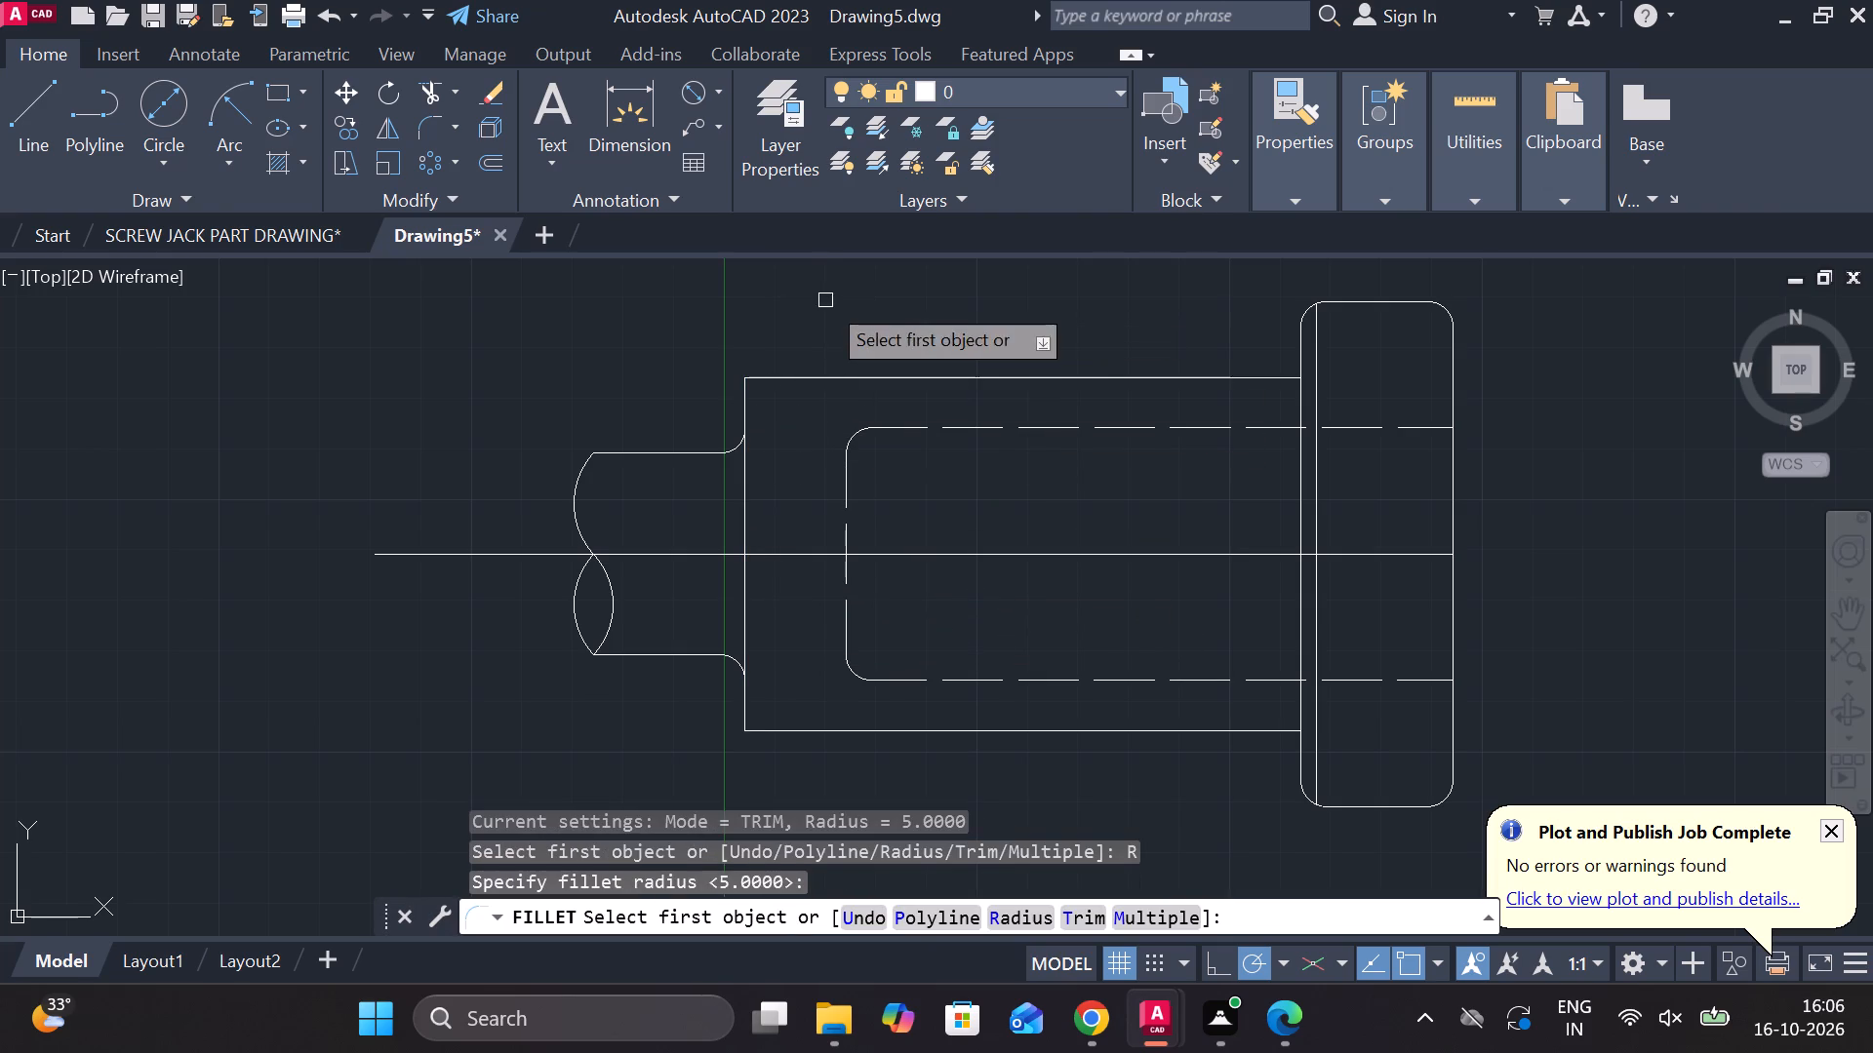
pyautogui.click(761, 382)
pyautogui.click(748, 408)
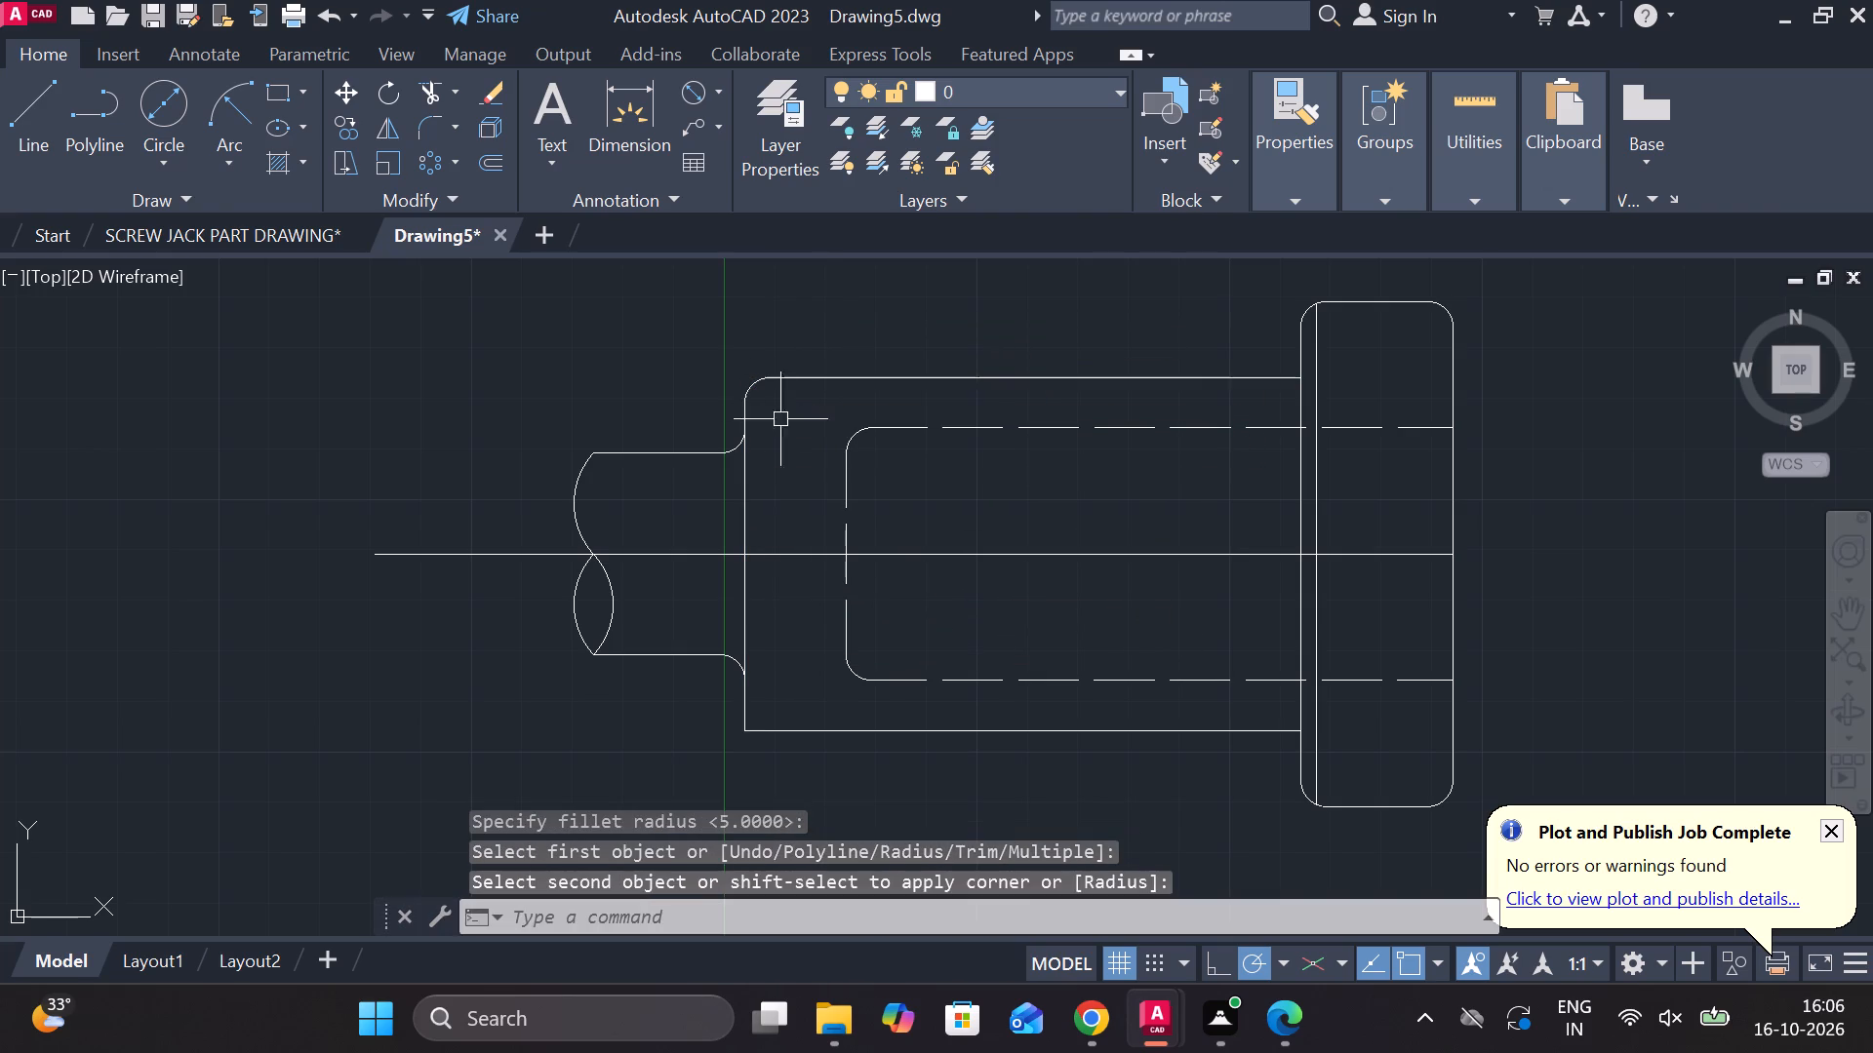
pyautogui.press('space')
pyautogui.click(742, 702)
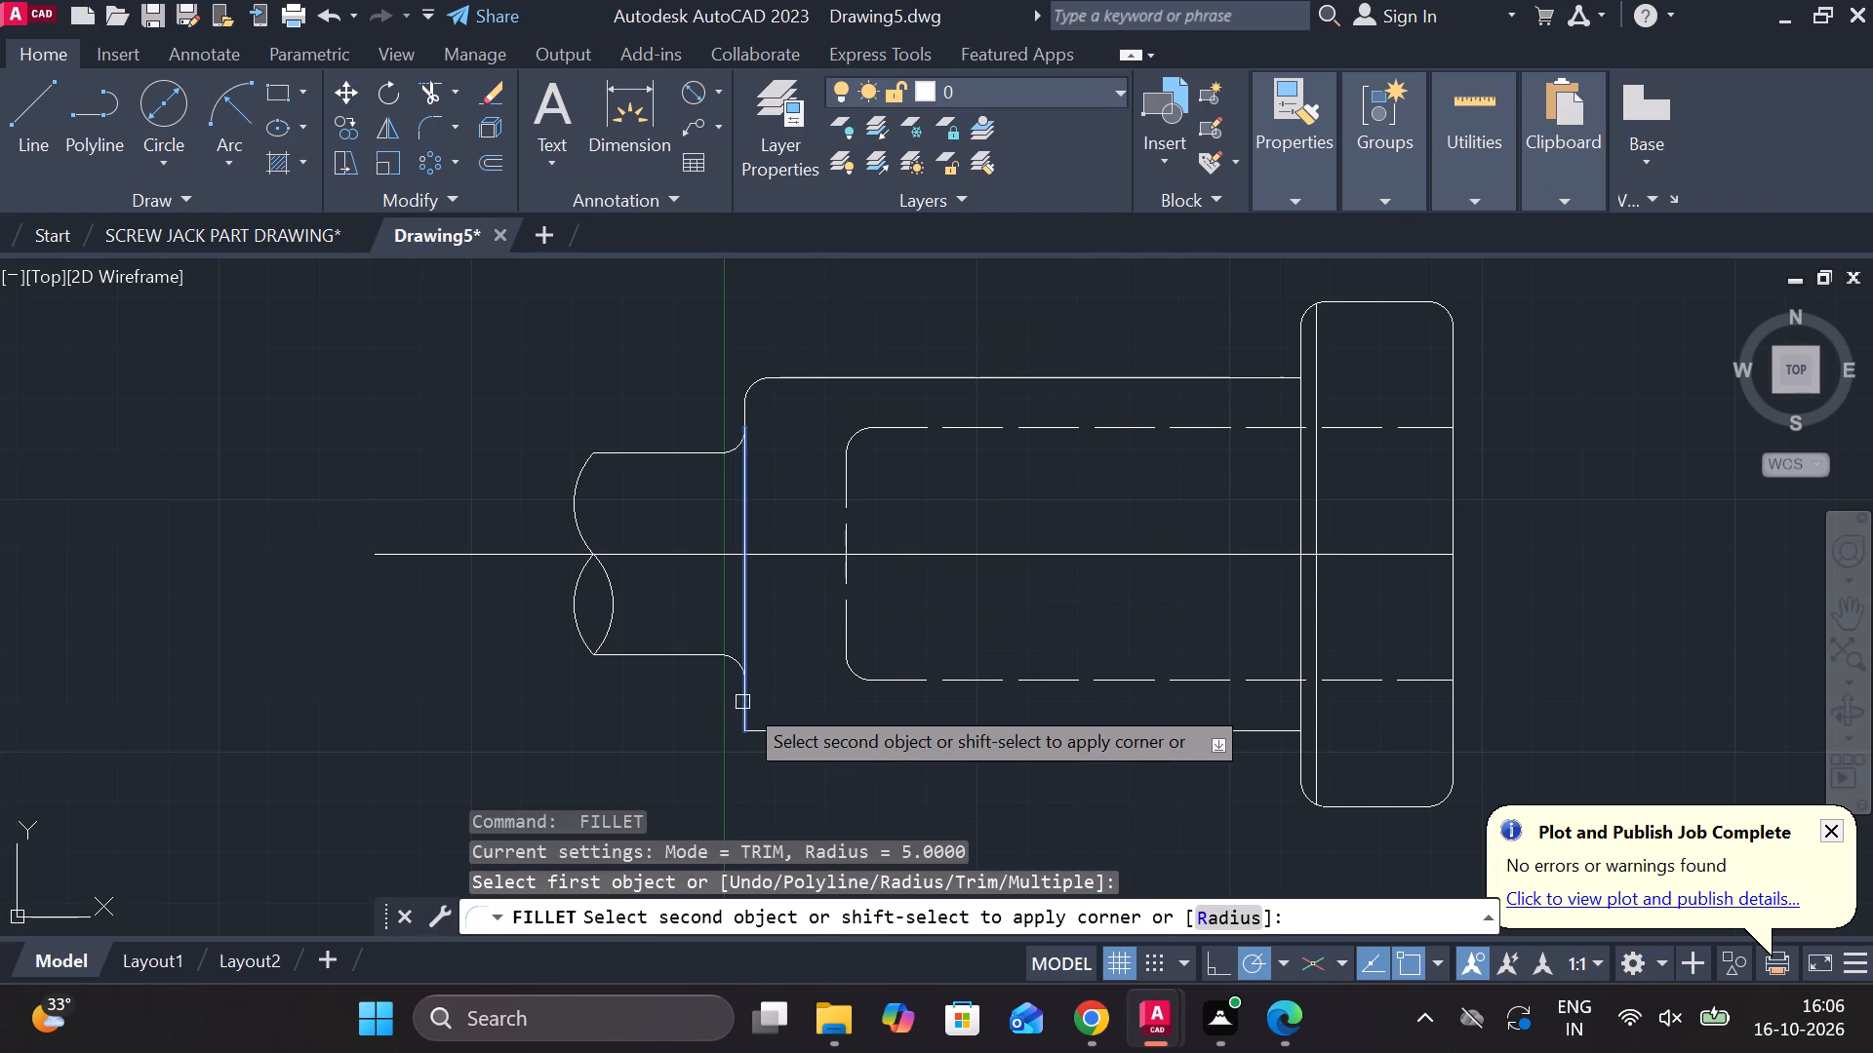
pyautogui.click(760, 728)
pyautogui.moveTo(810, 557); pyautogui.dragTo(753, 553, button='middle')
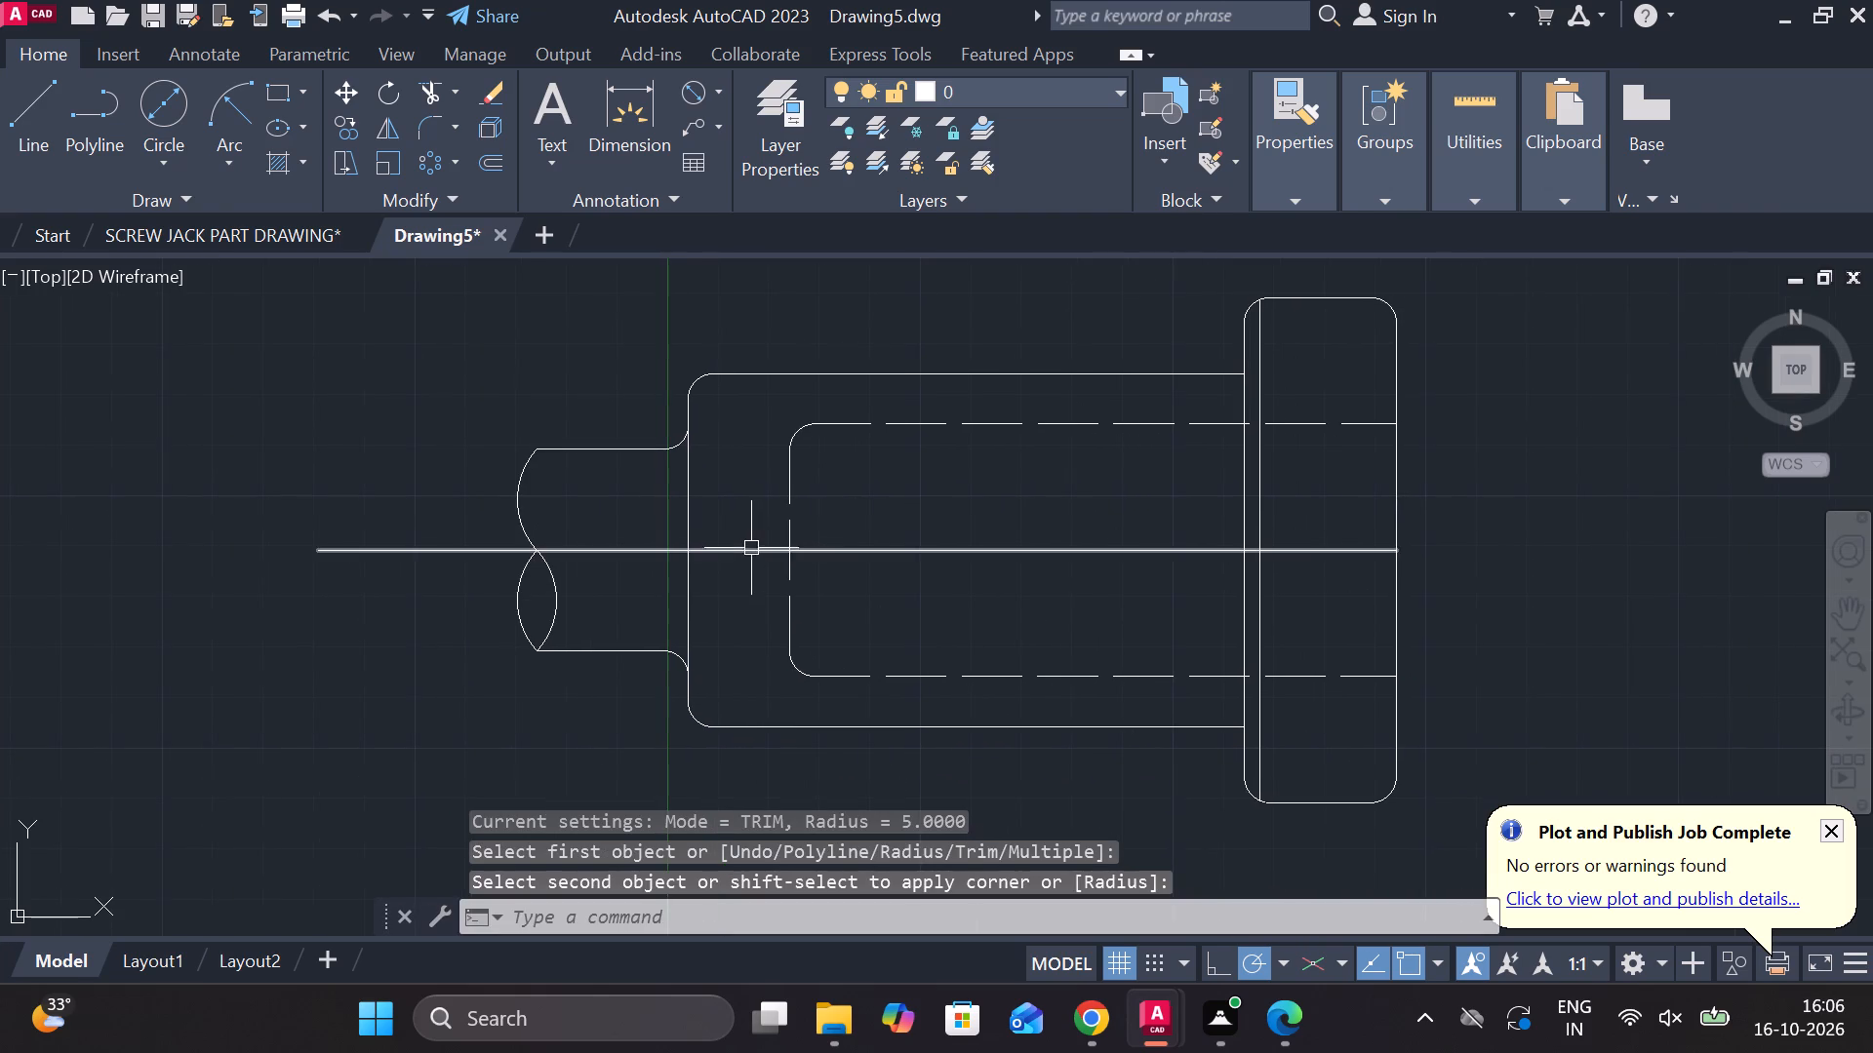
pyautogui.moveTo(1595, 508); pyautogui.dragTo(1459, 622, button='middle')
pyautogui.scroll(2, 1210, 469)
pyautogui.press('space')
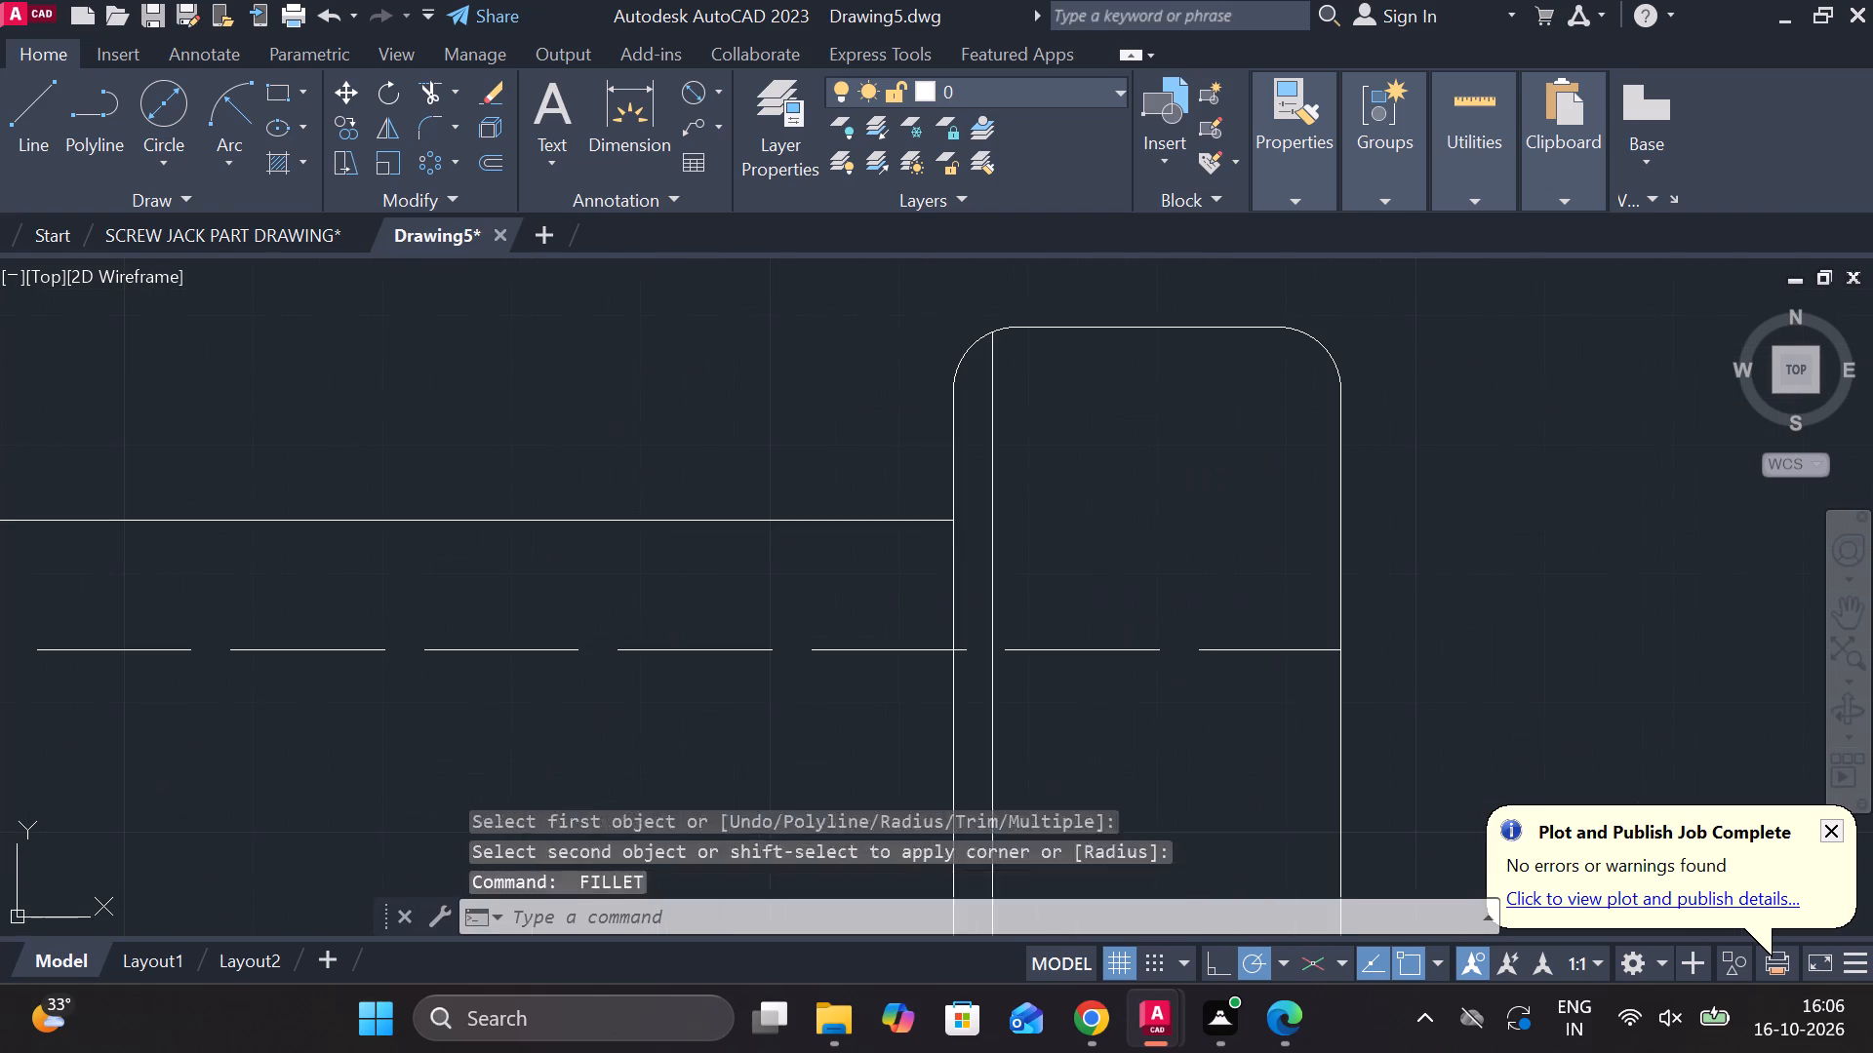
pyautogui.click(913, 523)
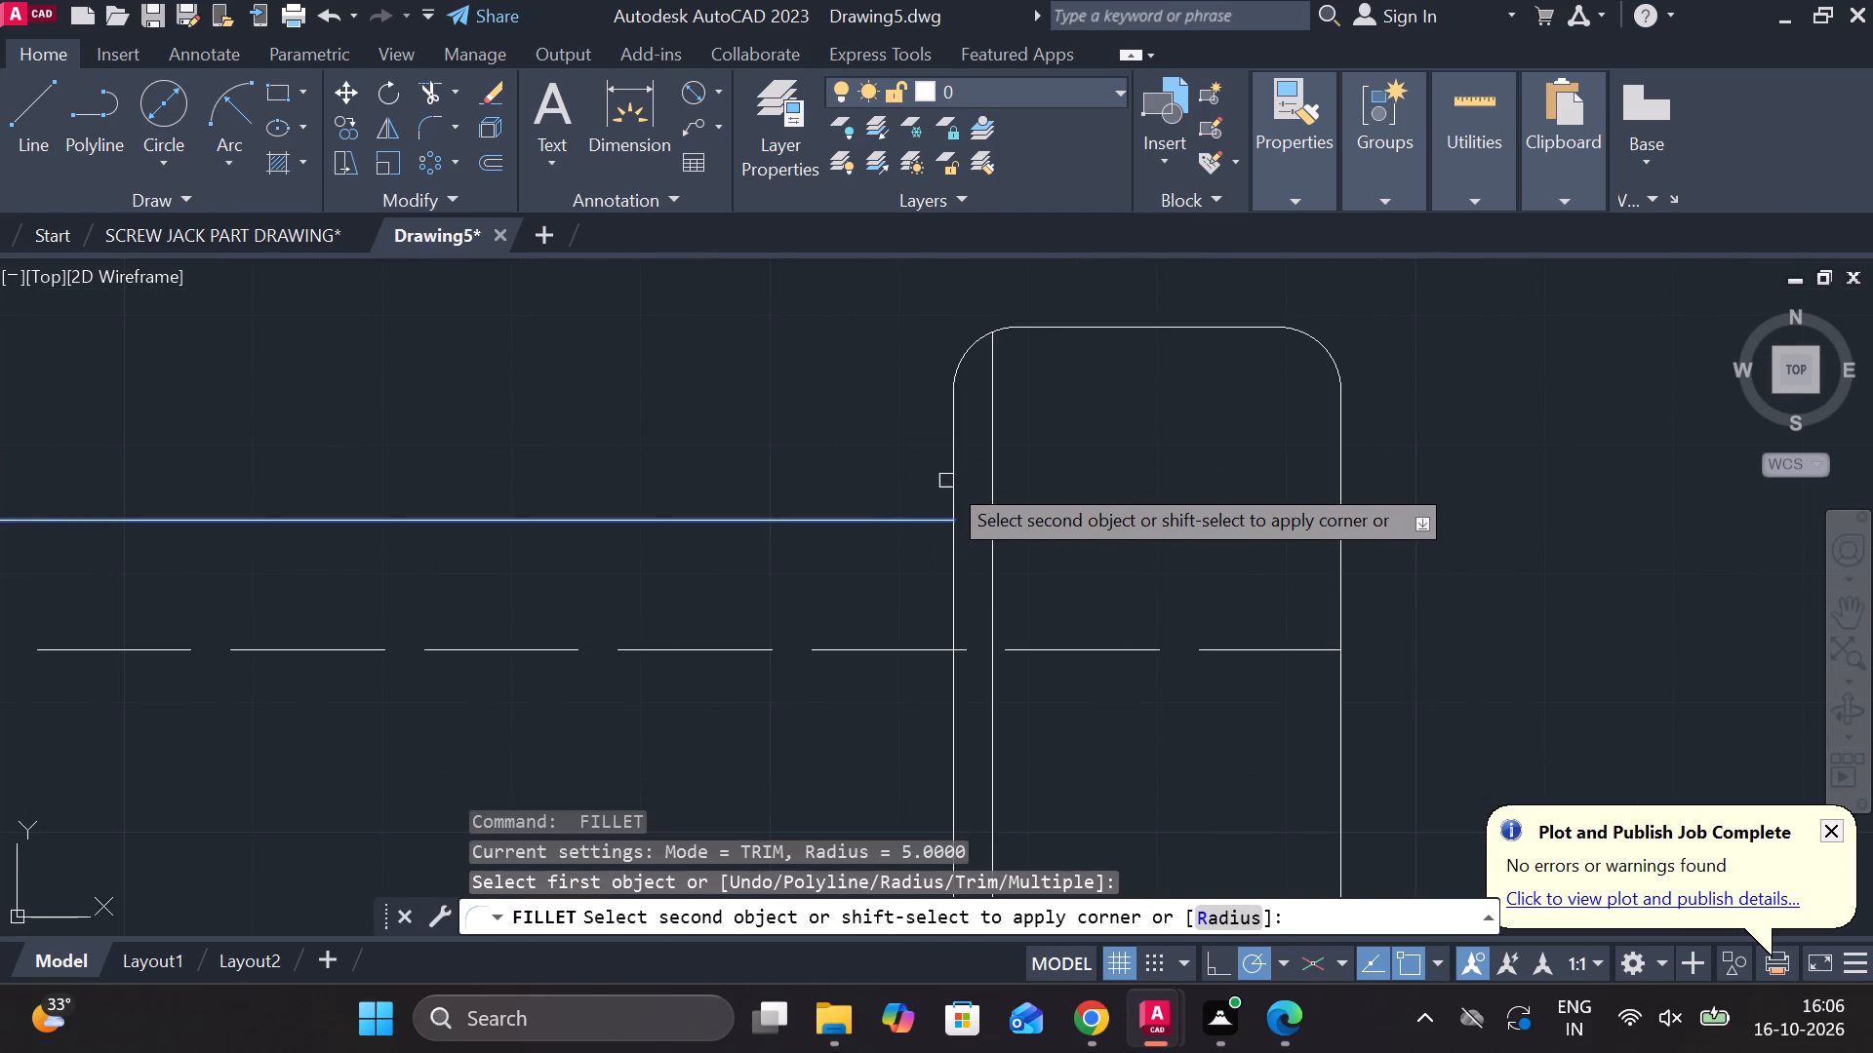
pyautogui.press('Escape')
# Trim the end block's left edge between the body outline and the dashed bore line, at both top and bottom.
pyautogui.scroll(-2, 909, 509)
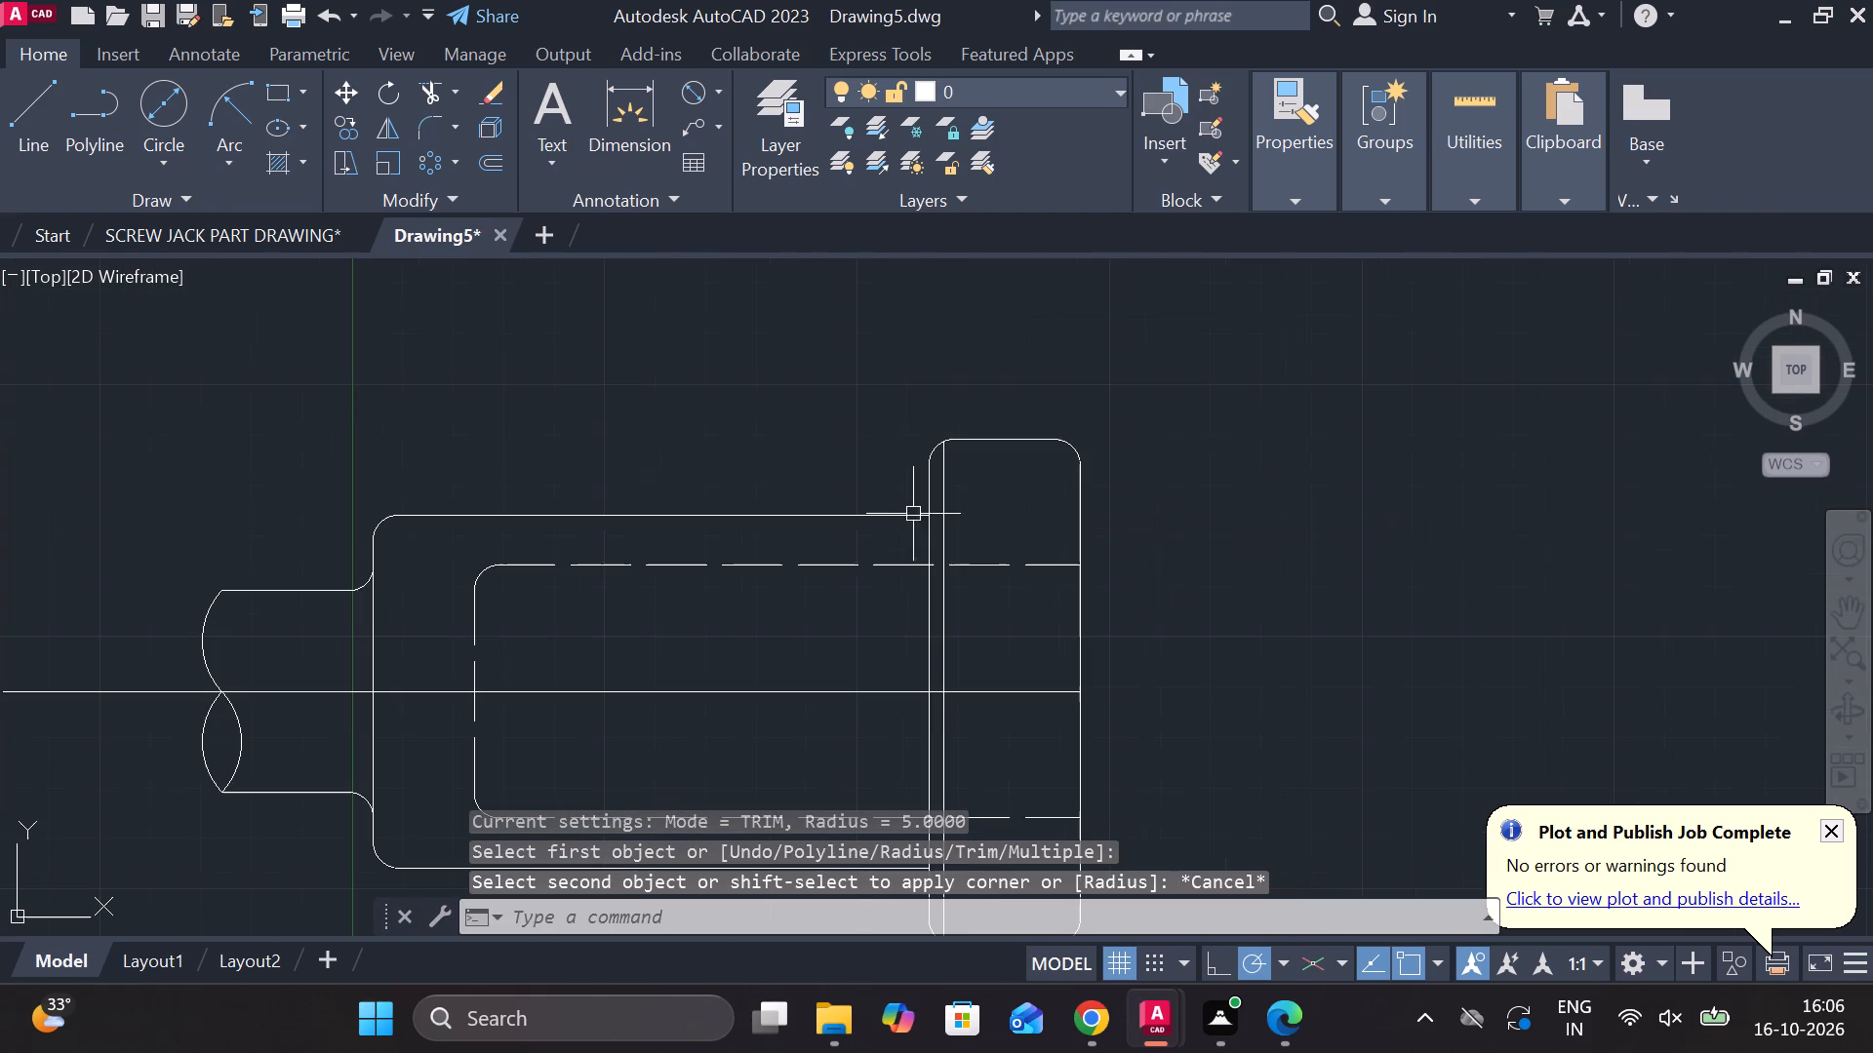
pyautogui.write('TR')
pyautogui.press('space')
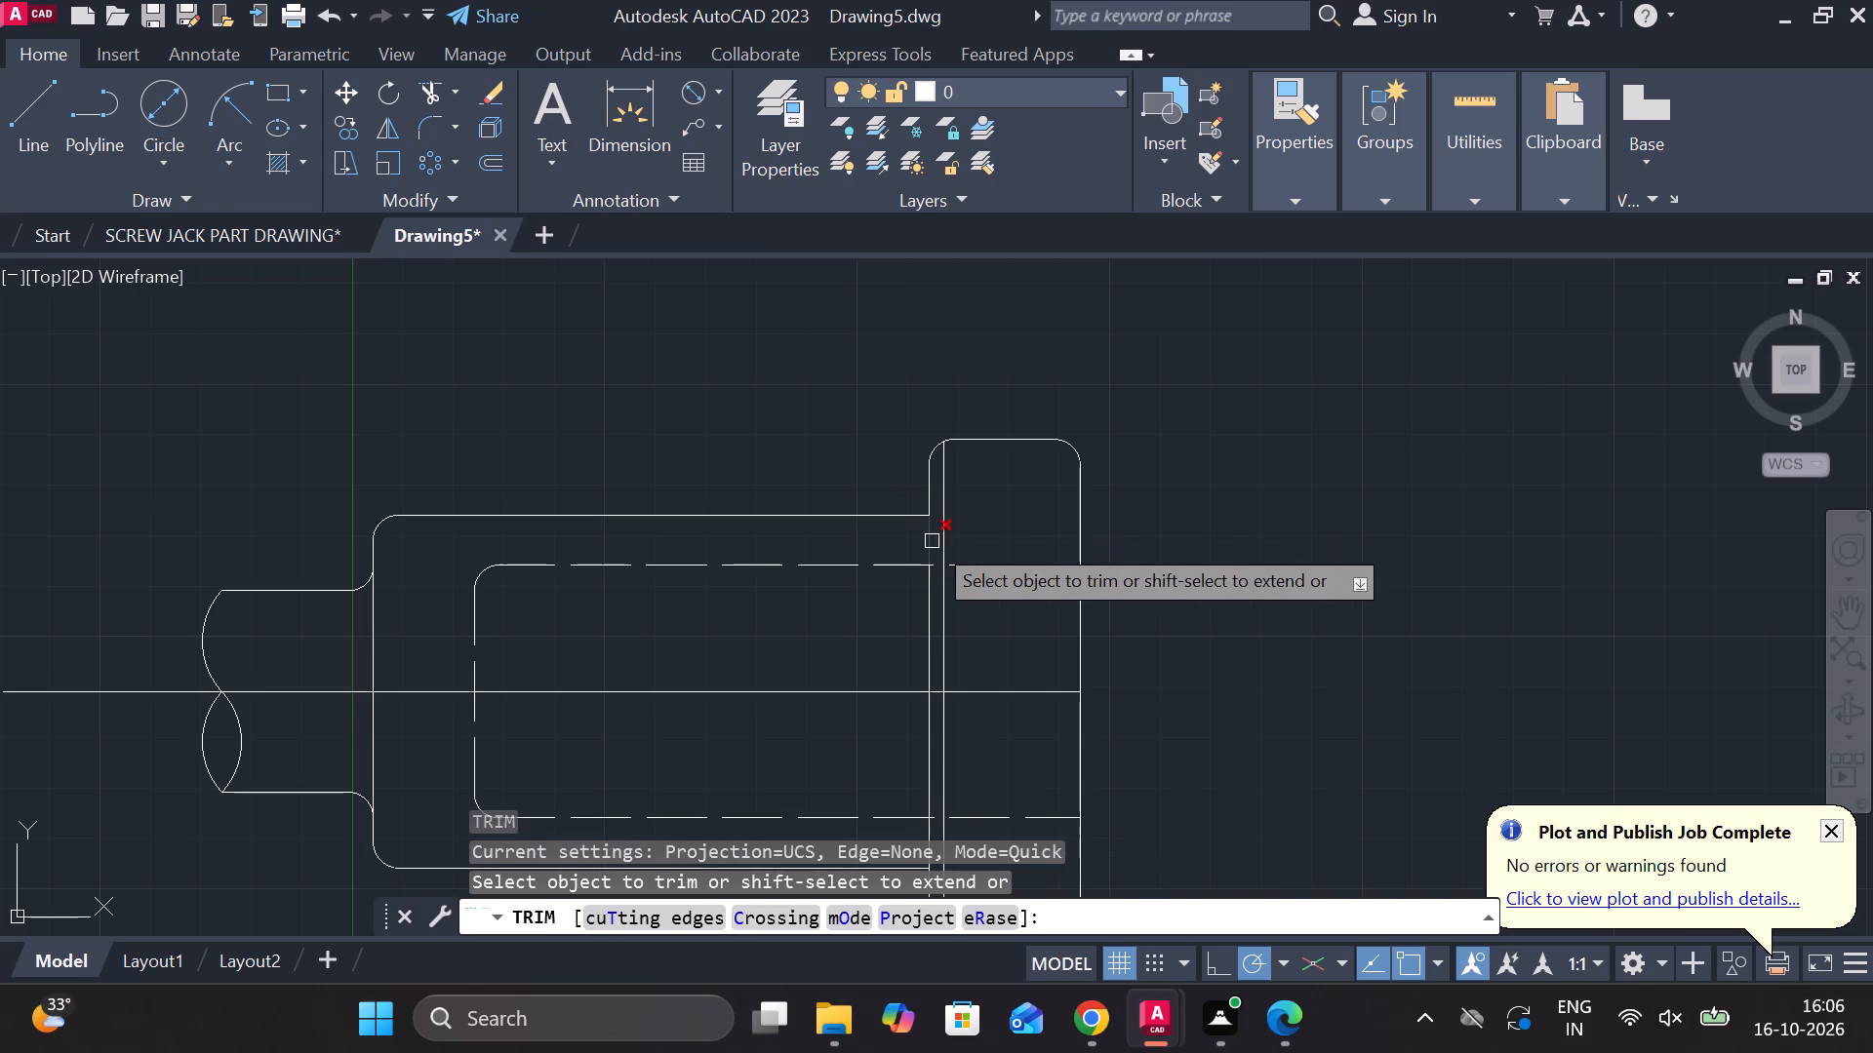
pyautogui.click(932, 541)
pyautogui.moveTo(943, 596); pyautogui.dragTo(1117, 244, button='middle')
pyautogui.scroll(2, 1119, 484)
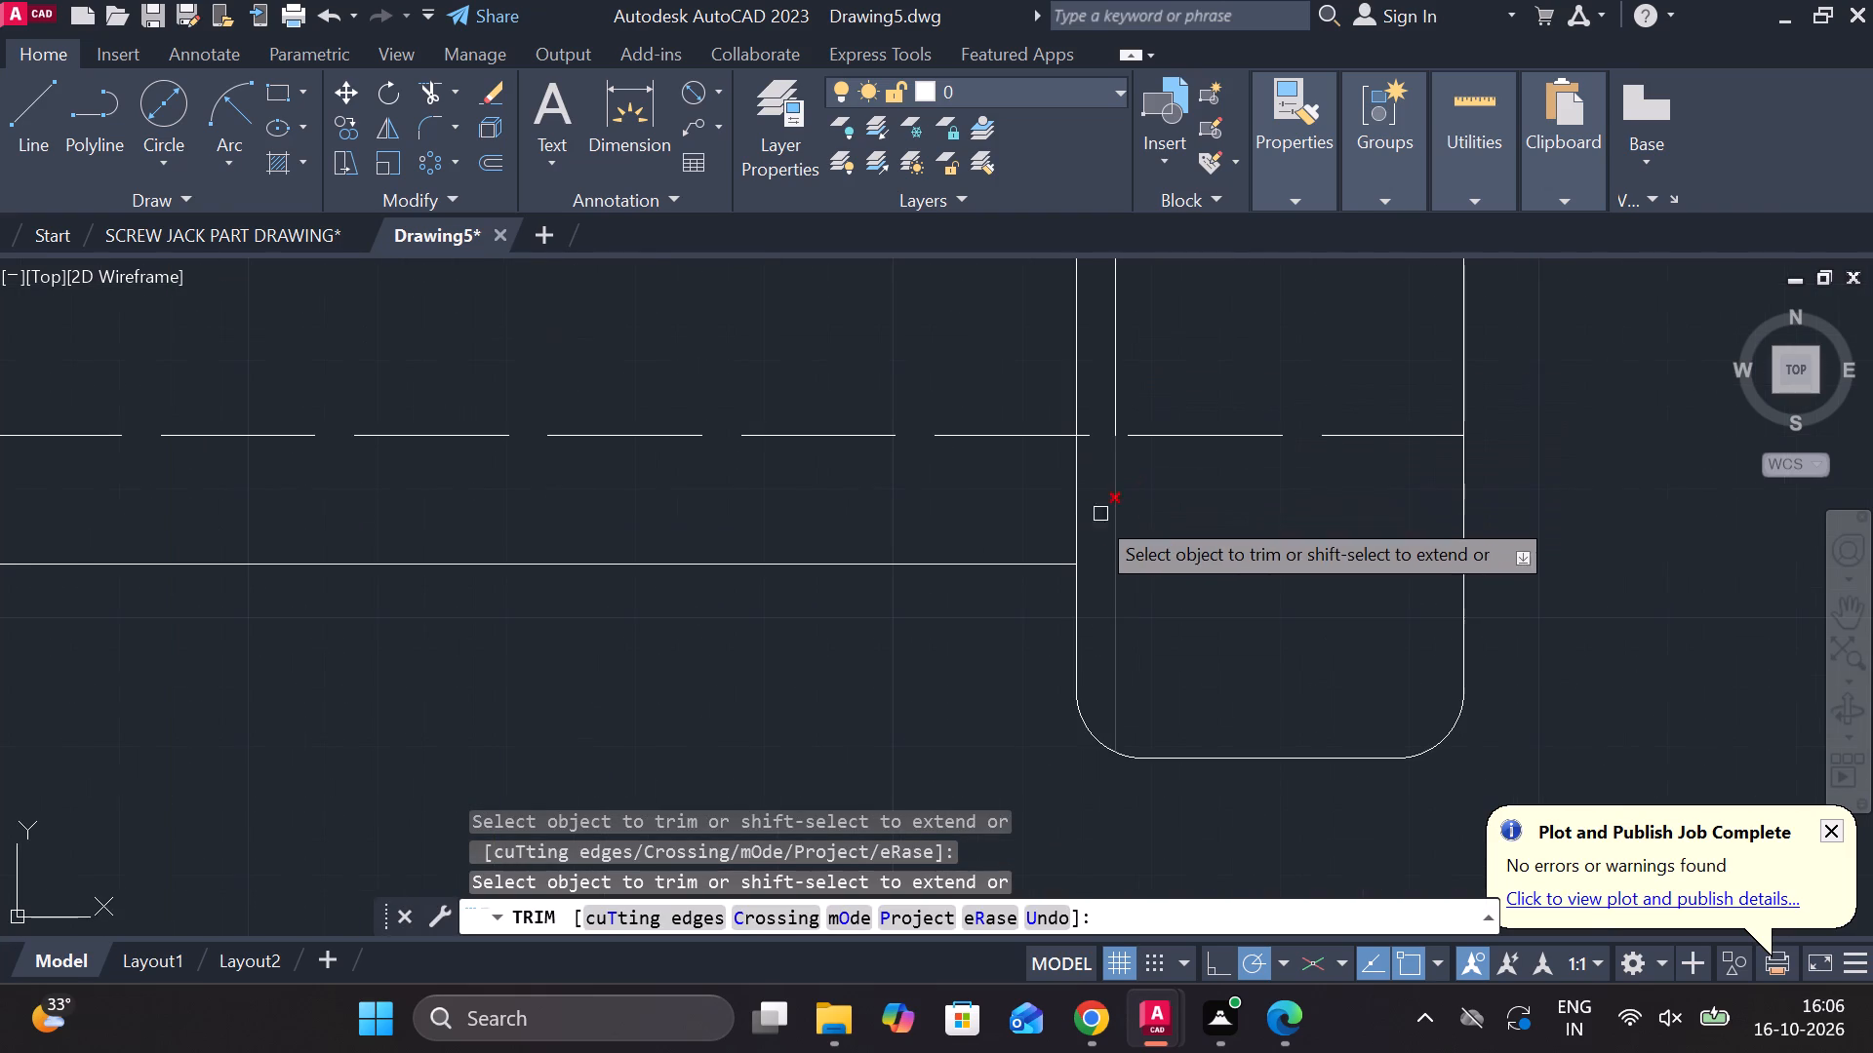
pyautogui.click(1075, 525)
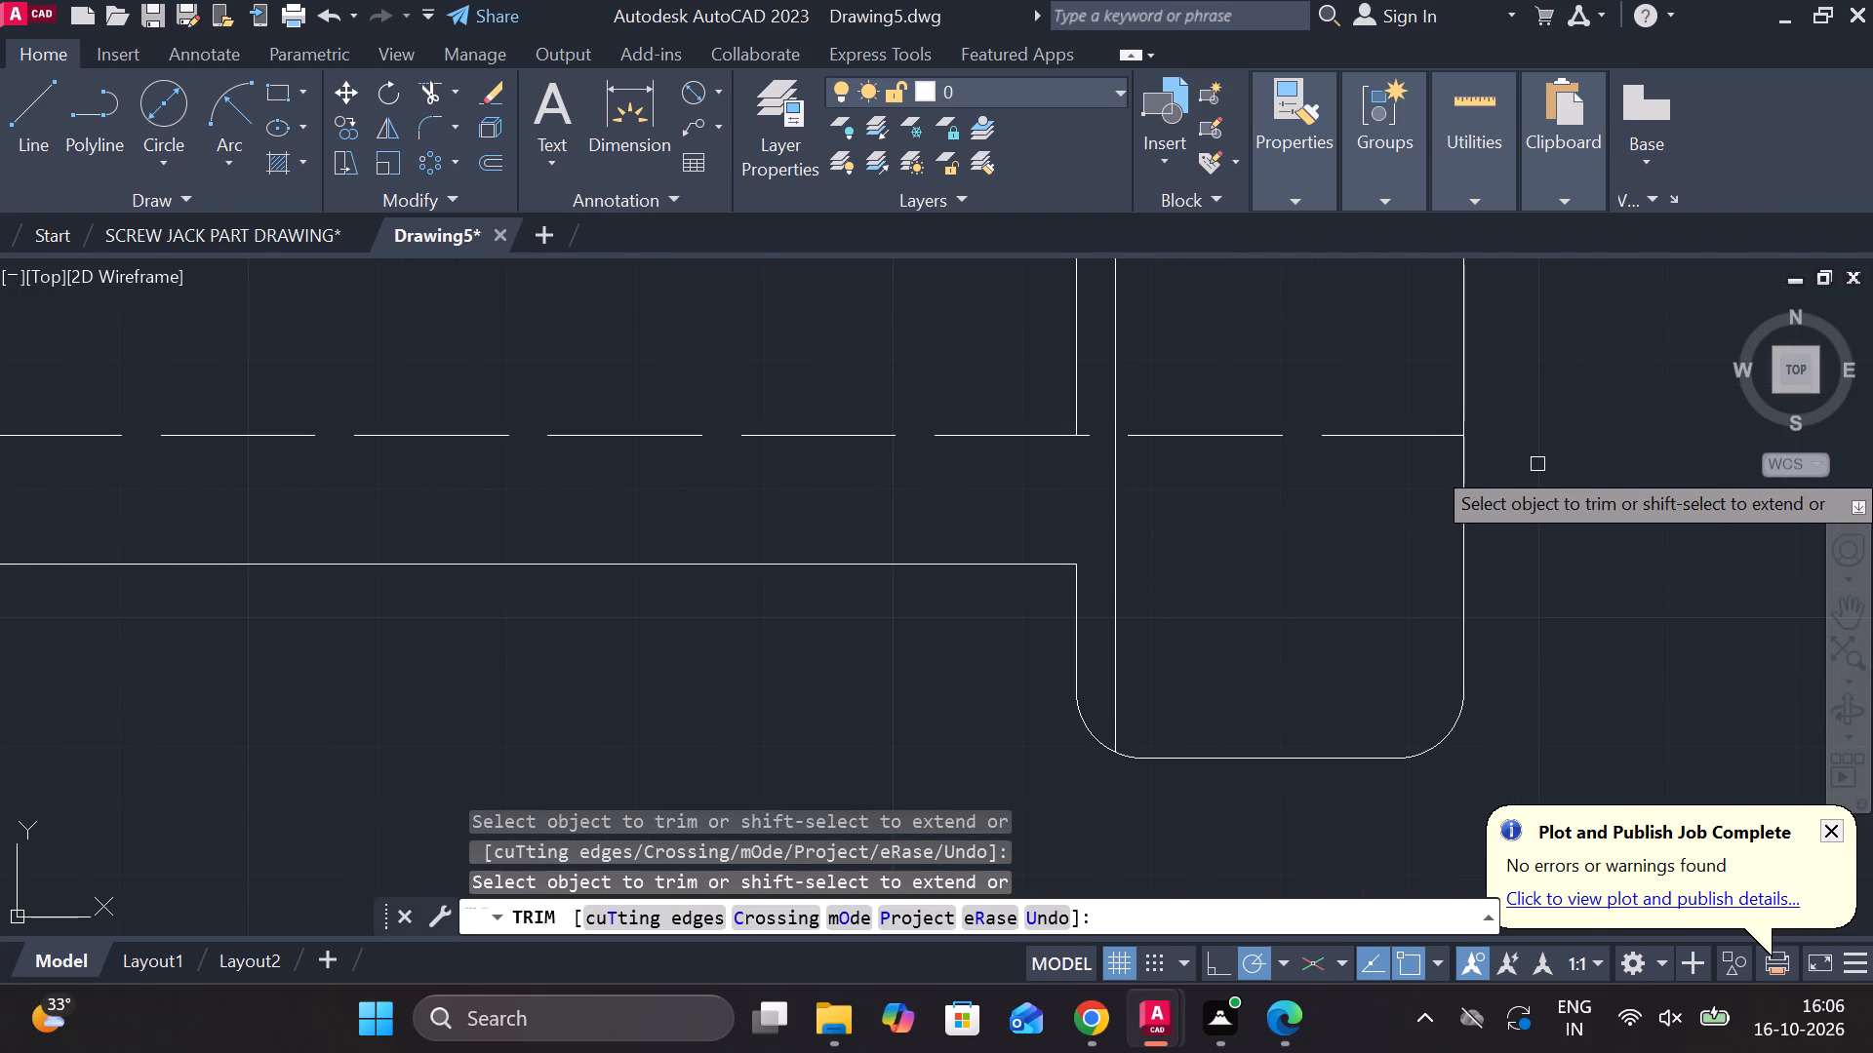
pyautogui.press('Escape')
# Fillet the lower and upper corners where the body meets the end block's left edge with radius 5.
pyautogui.write('F R')
pyautogui.press('space')
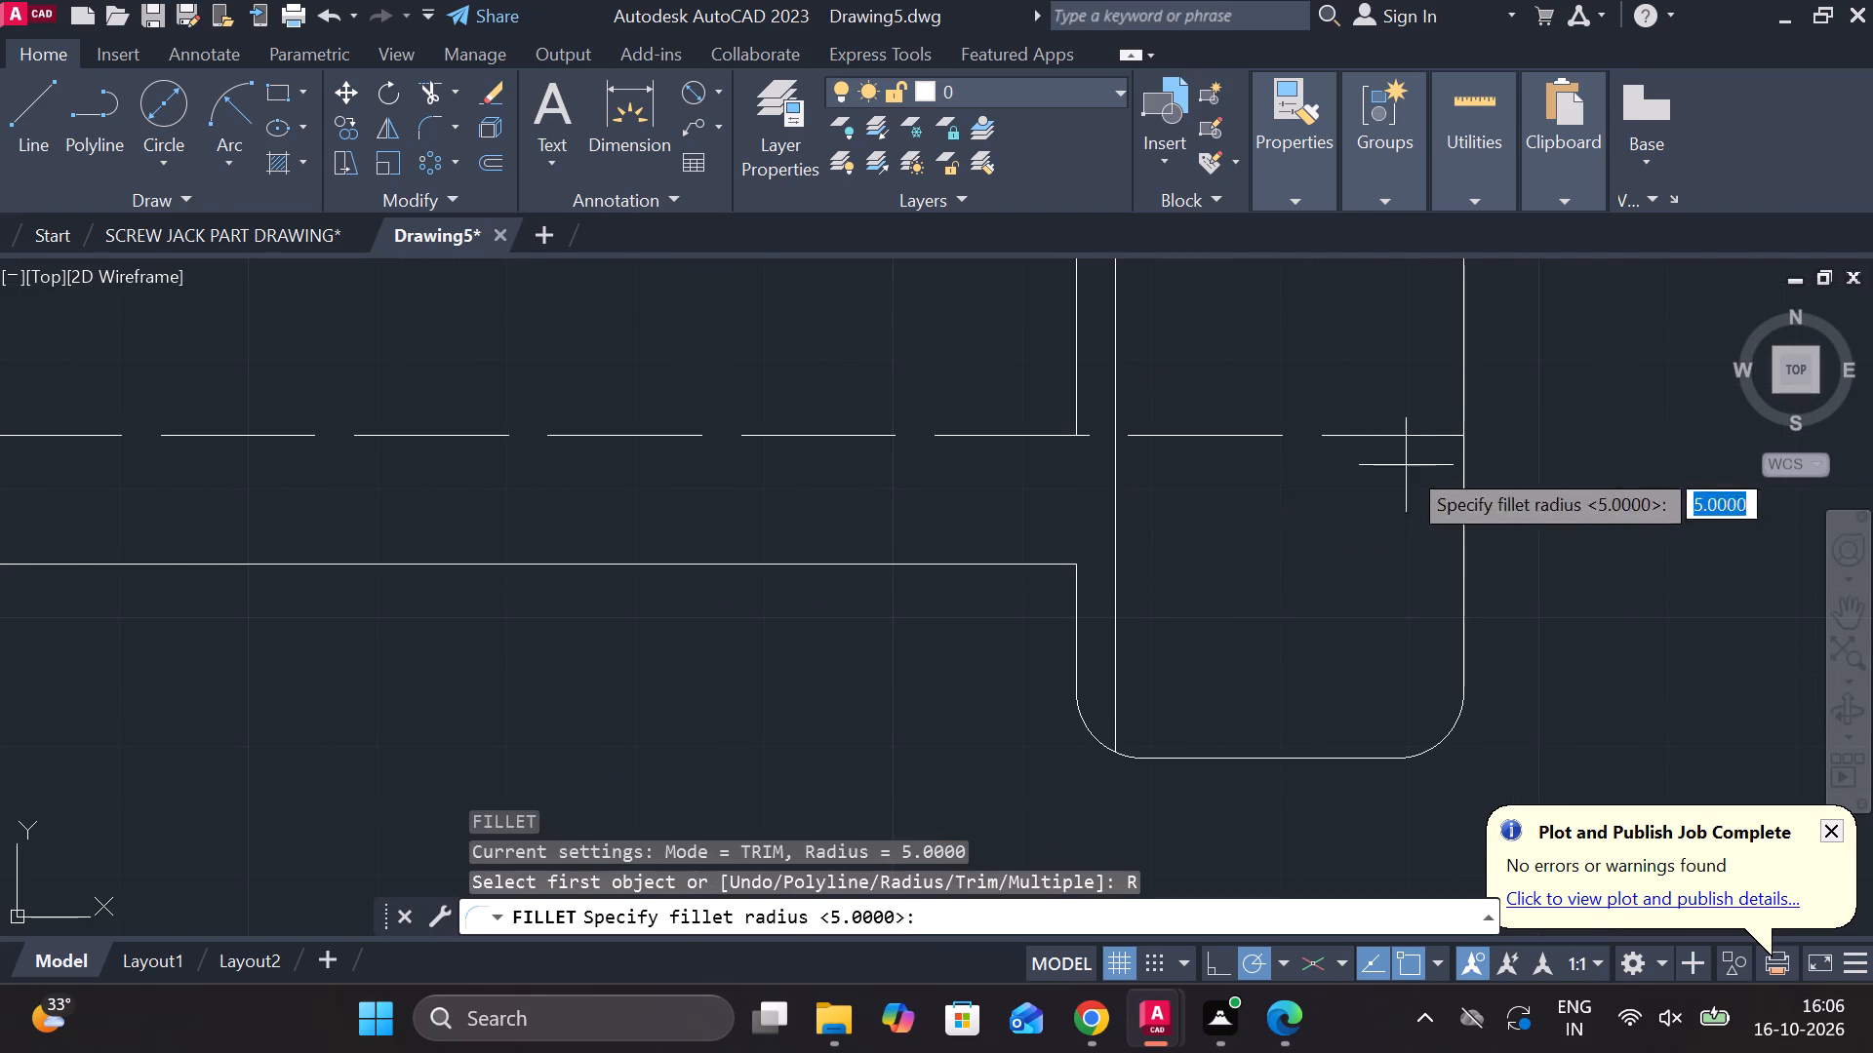
pyautogui.press('space')
pyautogui.click(1032, 570)
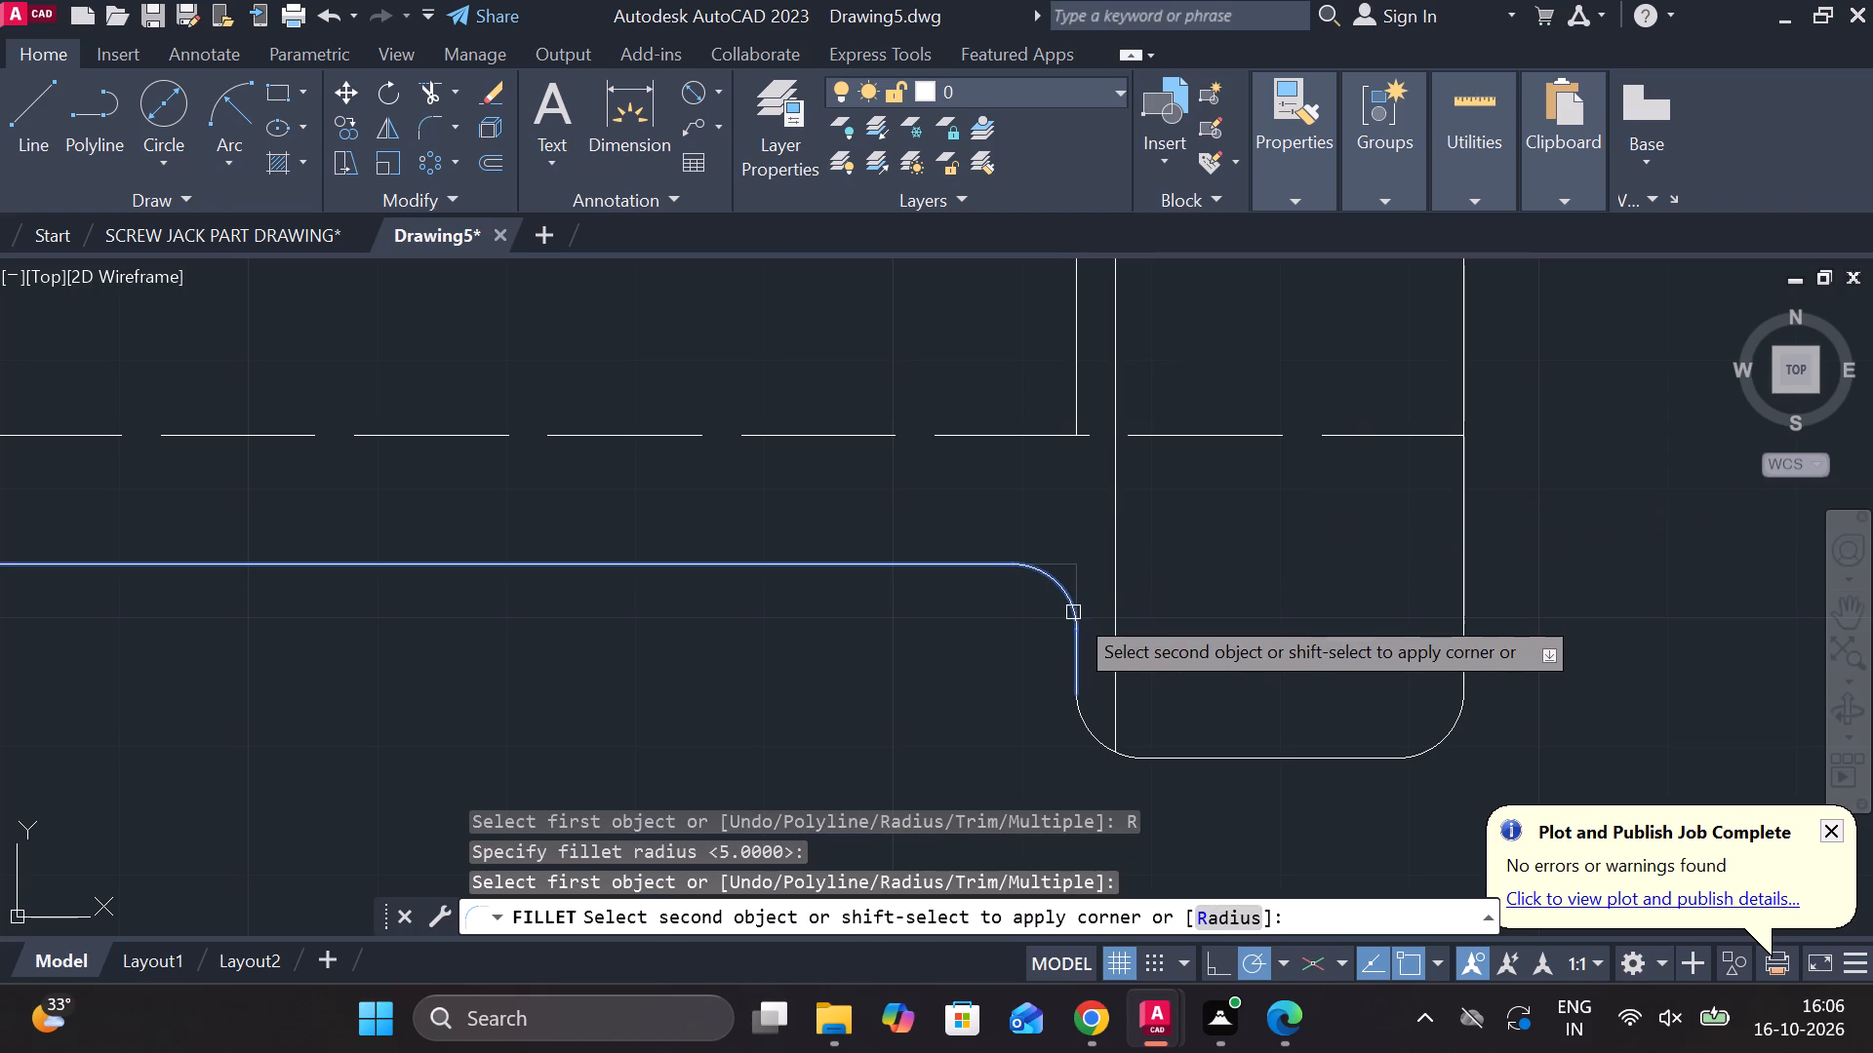
pyautogui.click(1073, 612)
pyautogui.scroll(-3, 1153, 517)
pyautogui.moveTo(1146, 484); pyautogui.dragTo(1080, 661, button='middle')
pyautogui.scroll(3, 1071, 524)
pyautogui.press('space')
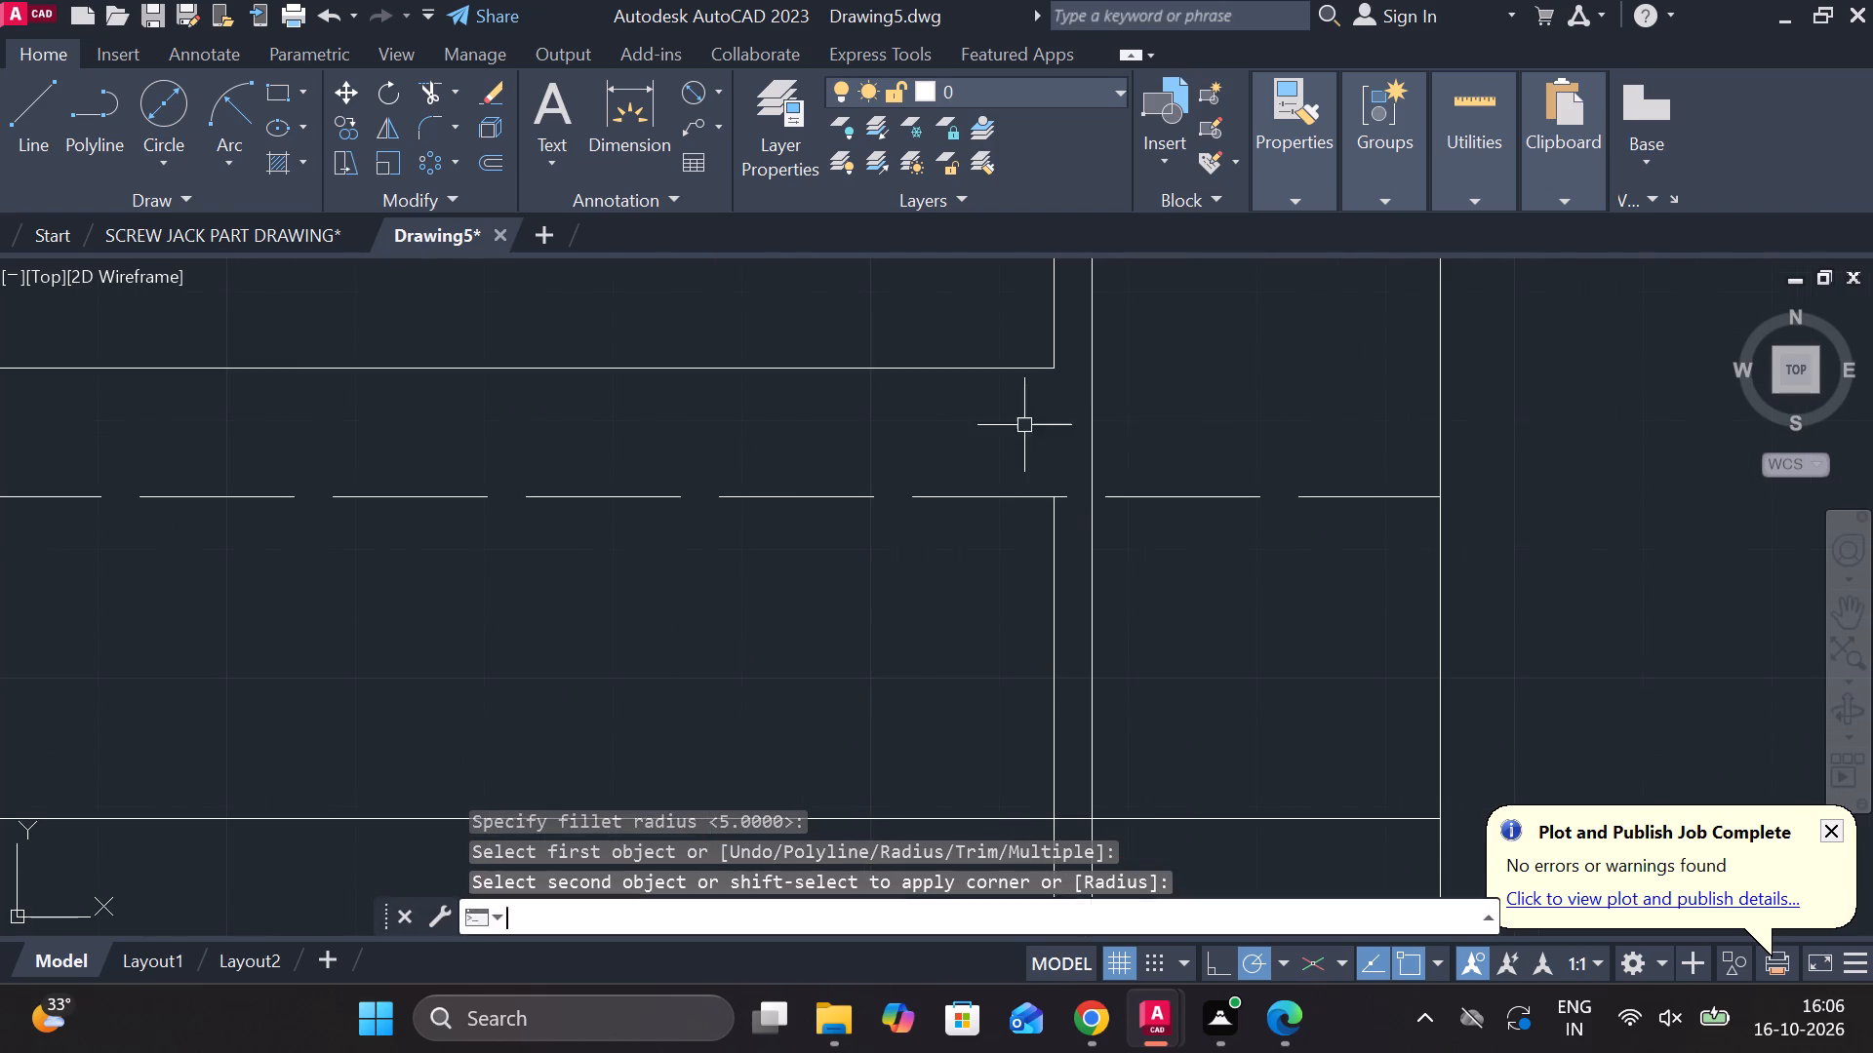
pyautogui.click(998, 361)
pyautogui.click(1024, 370)
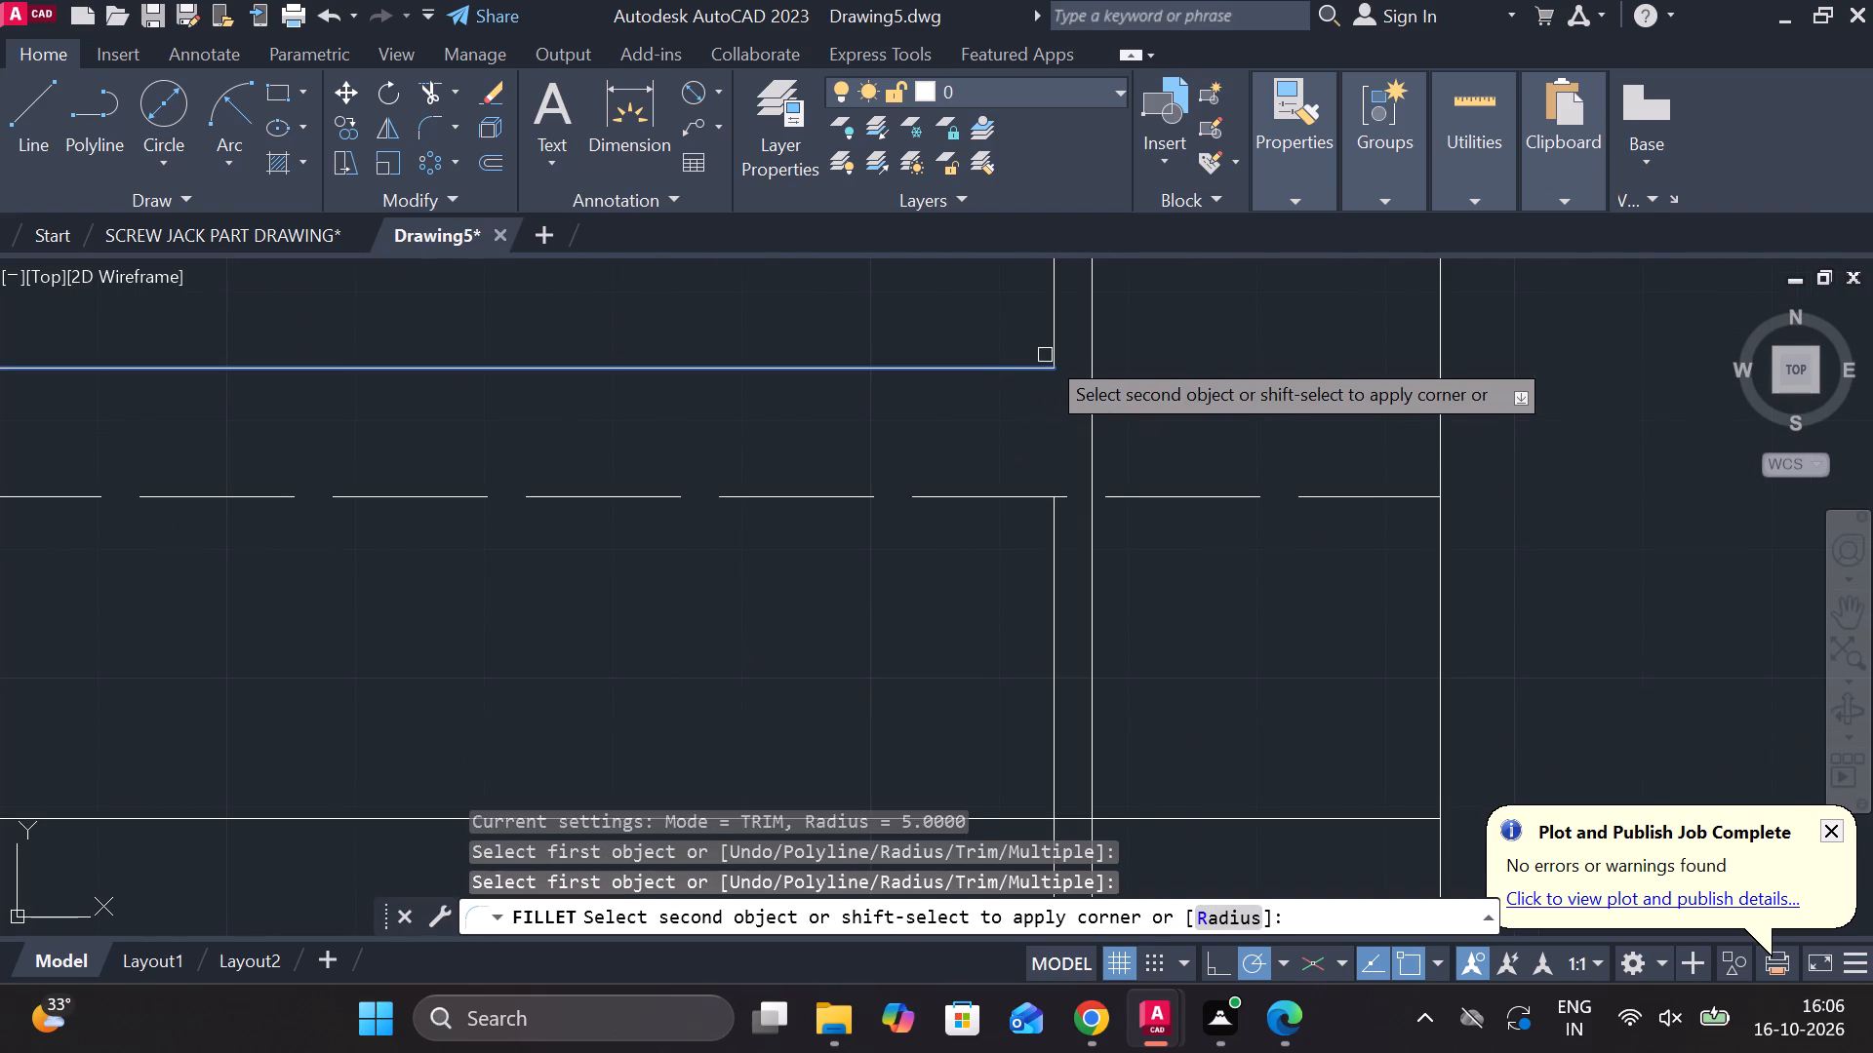
pyautogui.click(1052, 349)
pyautogui.scroll(-2, 1052, 349)
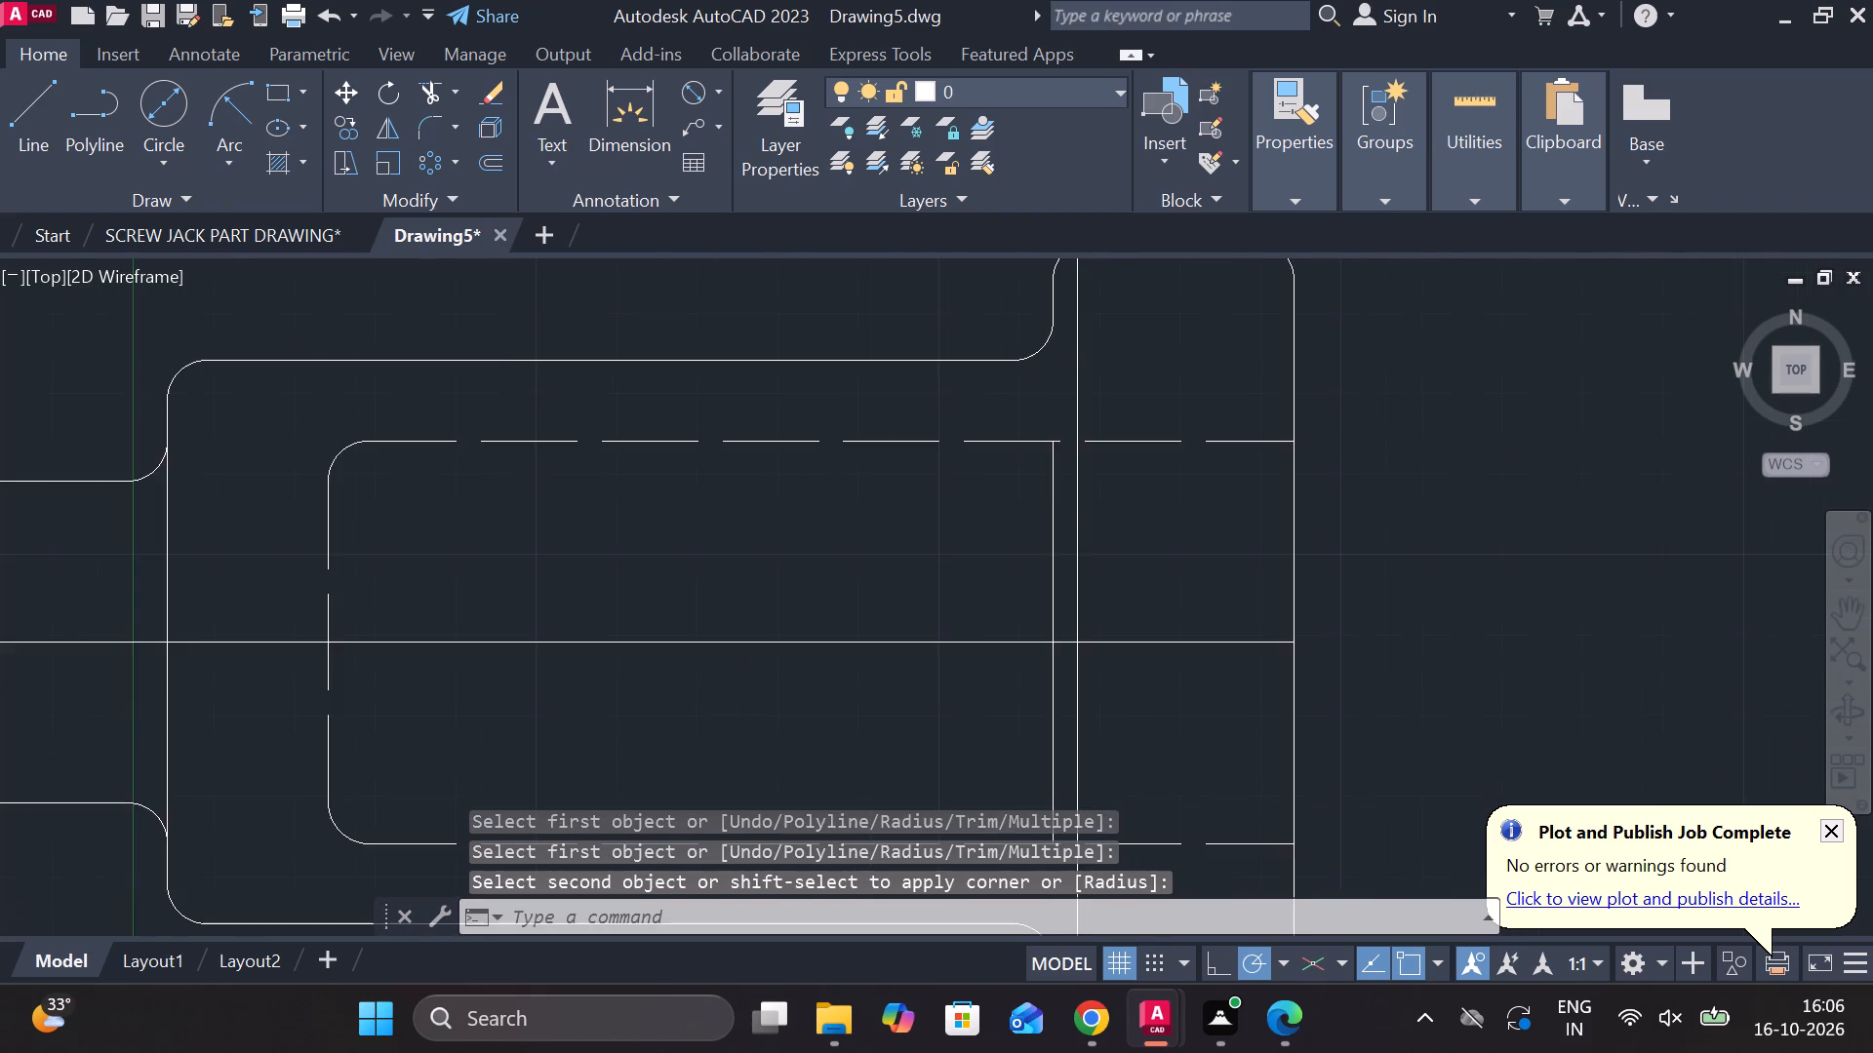
pyautogui.press('Escape')
# Extend the end block's remaining left edge segment up and down to meet the block's edges beyond the fillets.
pyautogui.write('EX')
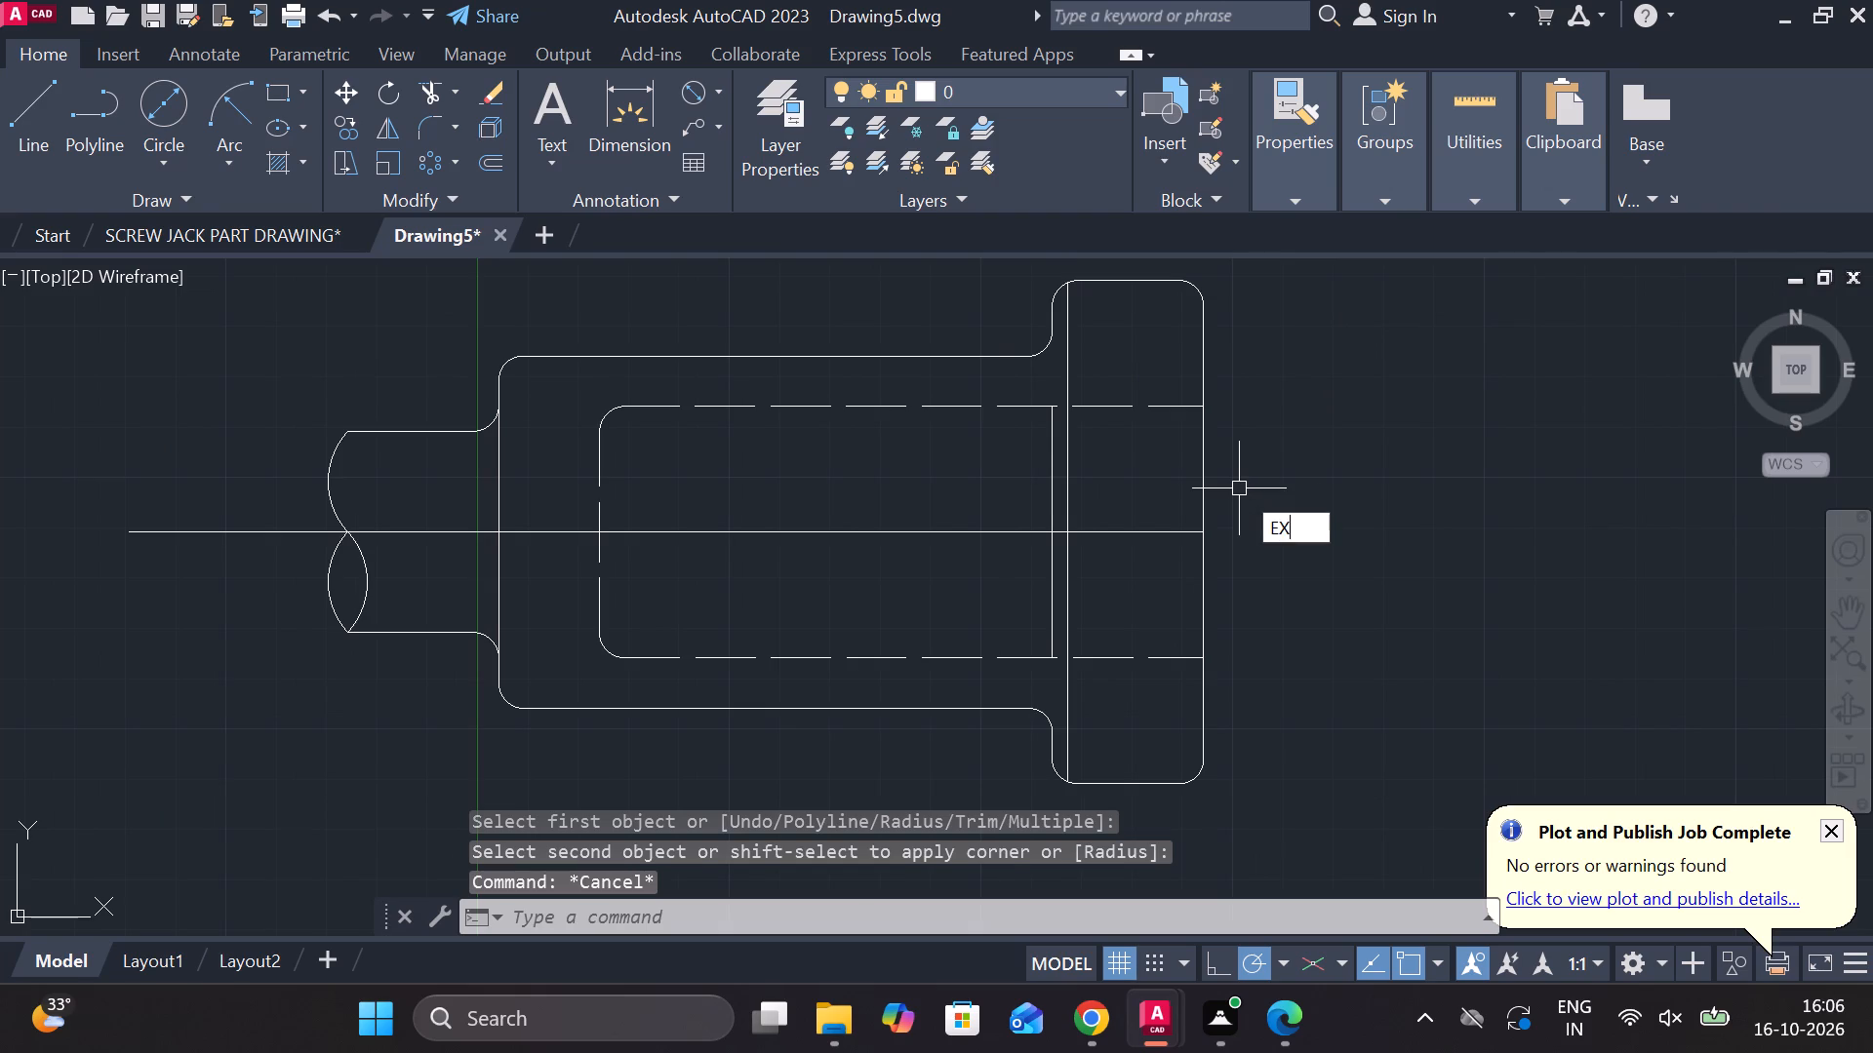
pyautogui.press('space')
pyautogui.click(1046, 440)
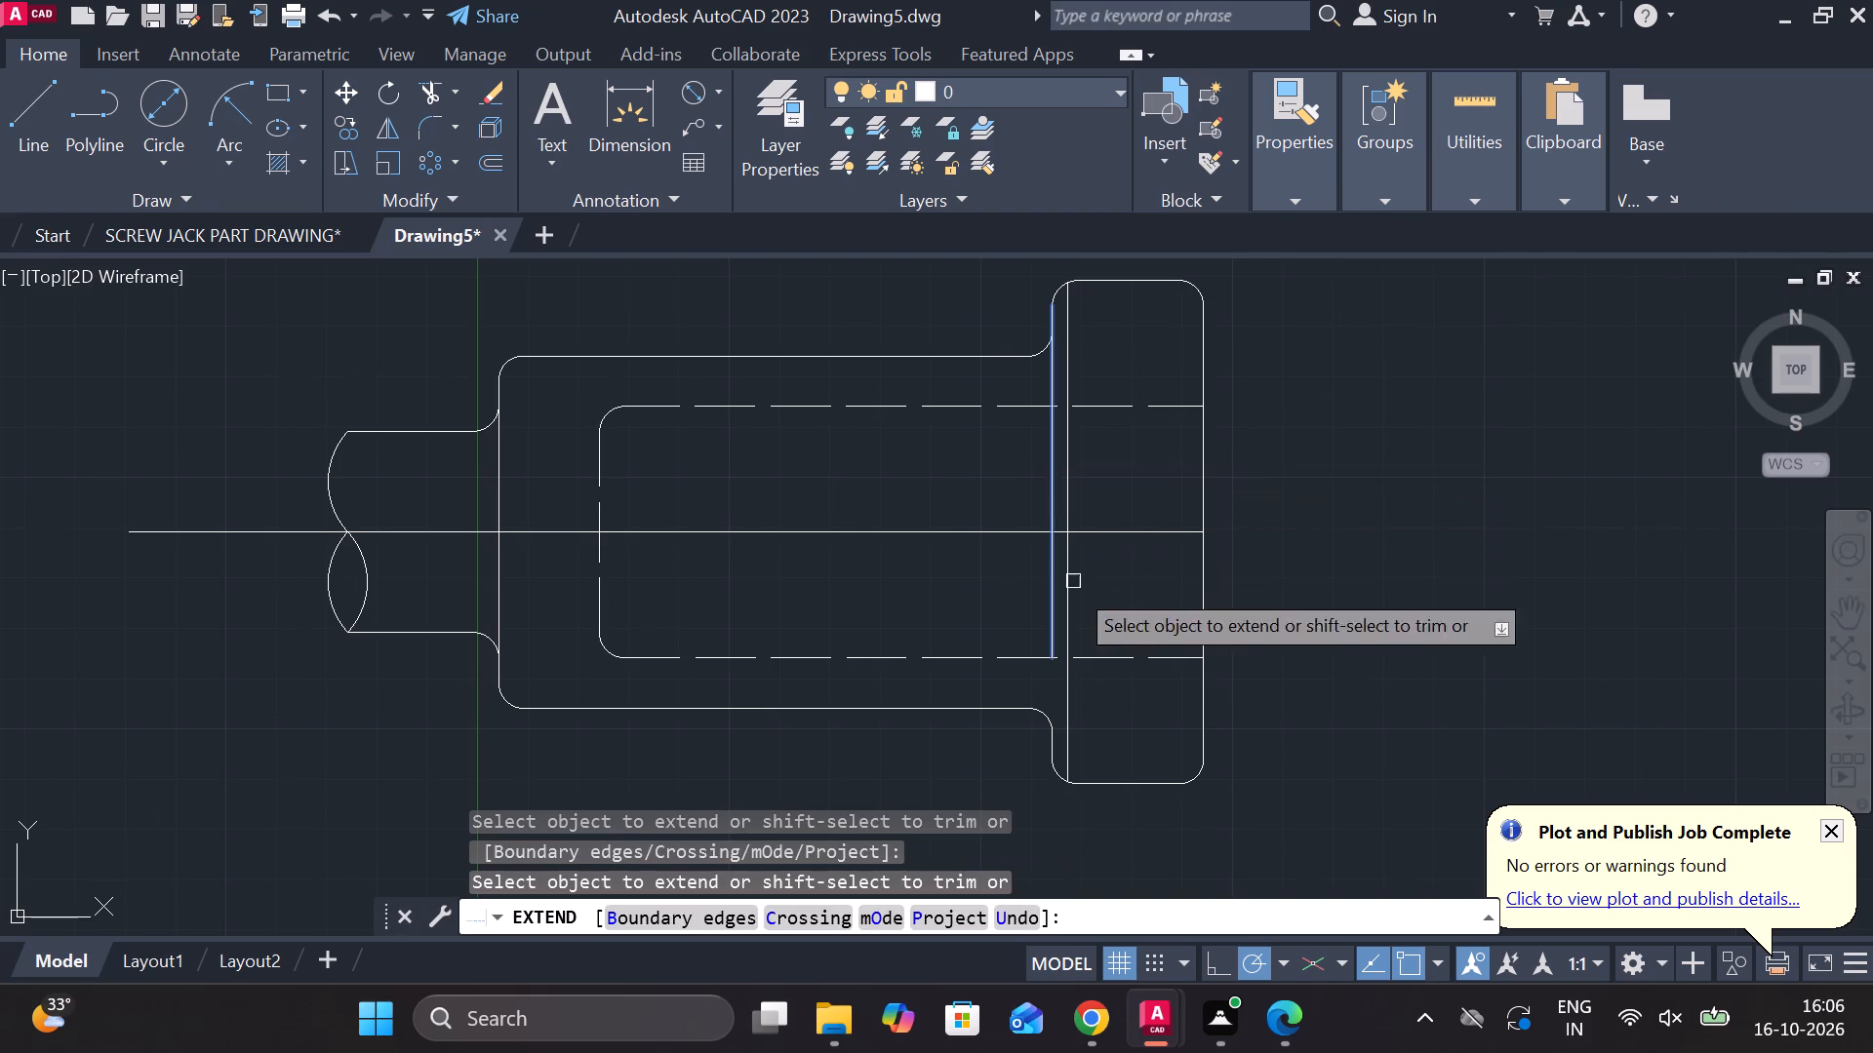
pyautogui.click(1049, 626)
pyautogui.scroll(-1, 1219, 549)
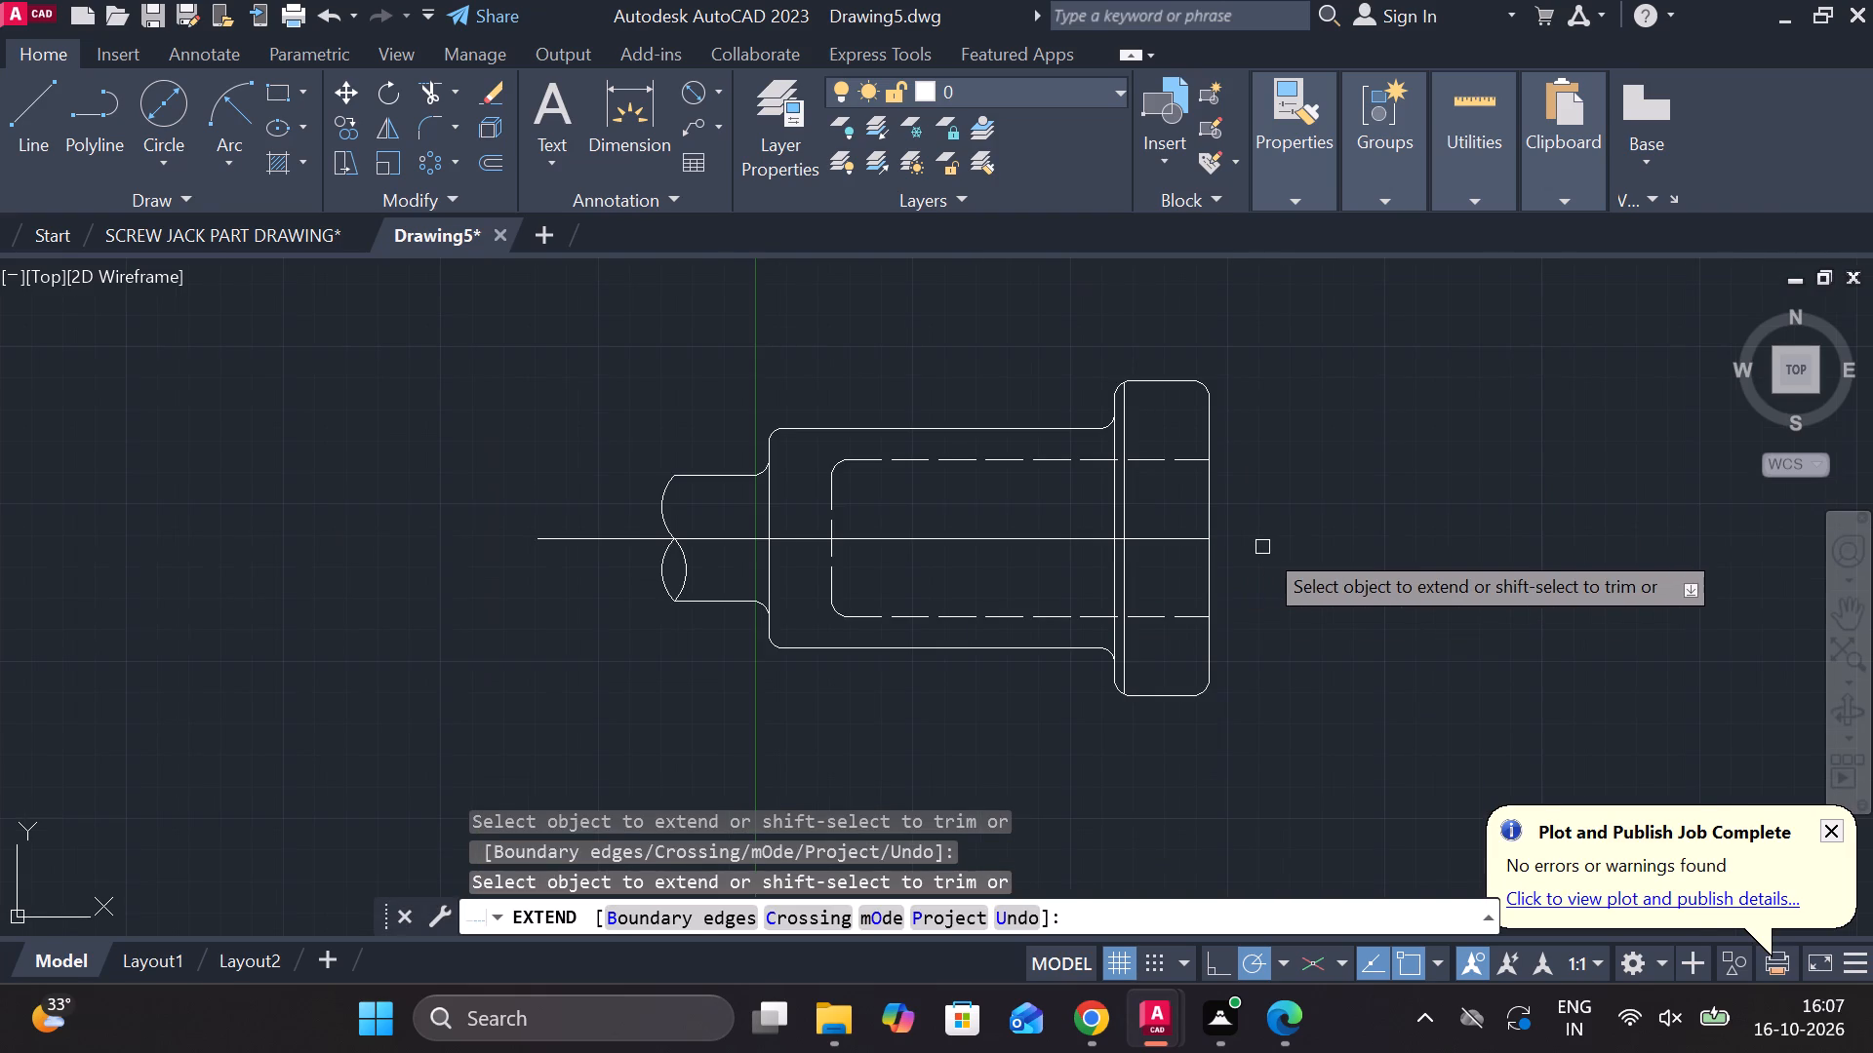
pyautogui.moveTo(1259, 547); pyautogui.dragTo(1226, 546, button='middle')
pyautogui.press('Escape')
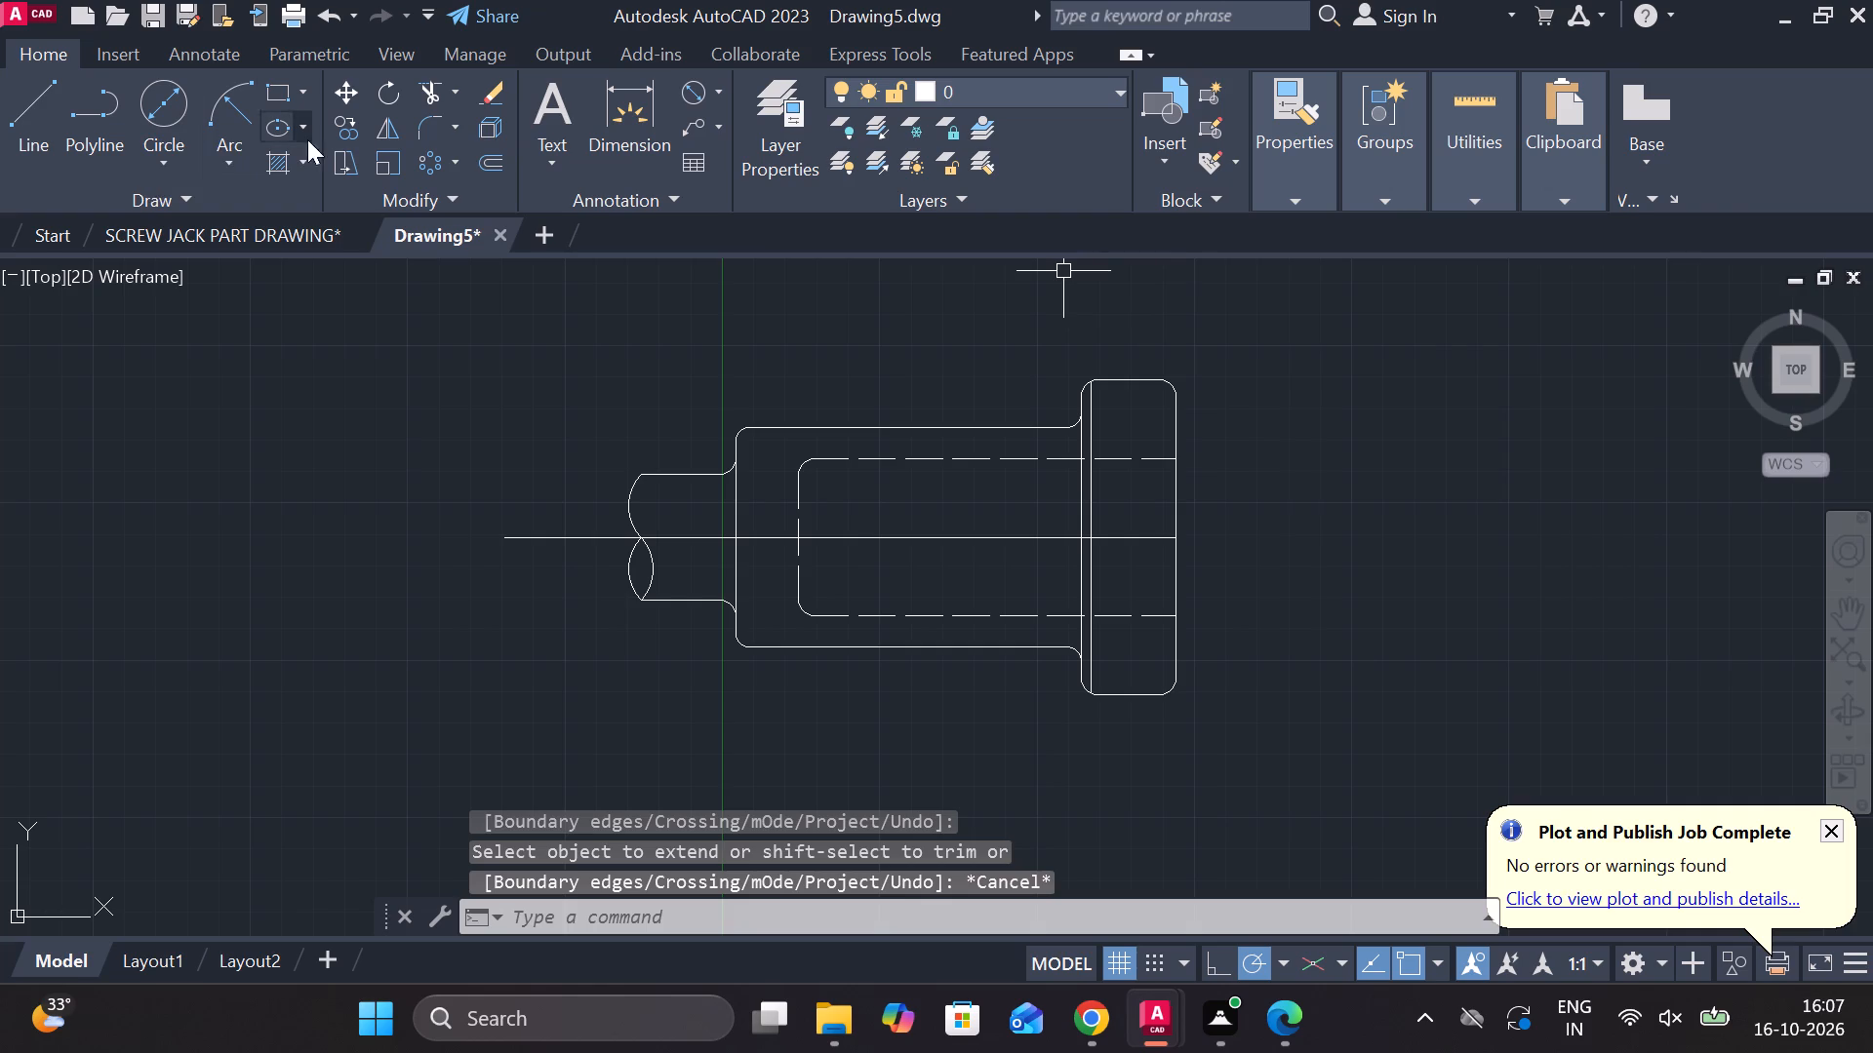
# Modify the ISO-25 dimension style to use a text height of 6 and an arrow size of 3.
pyautogui.doubleClick(713, 90)
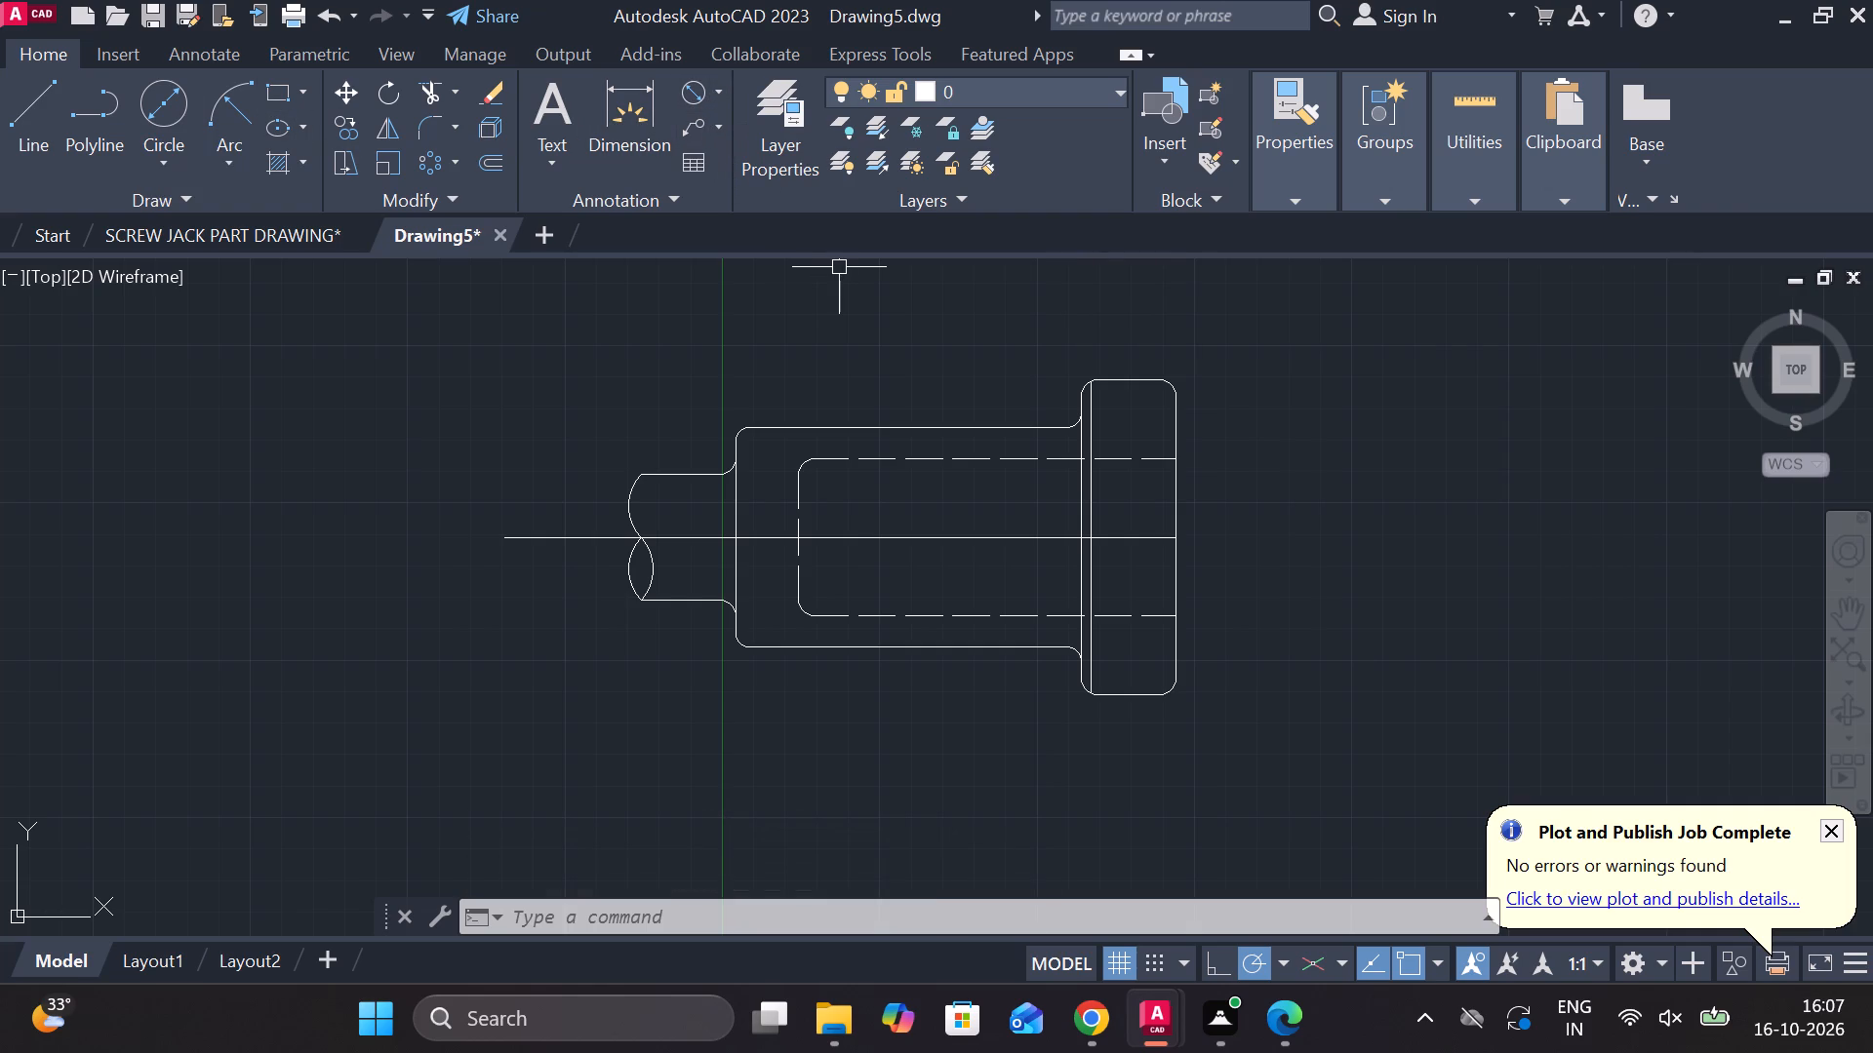
pyautogui.write('D')
pyautogui.press('space')
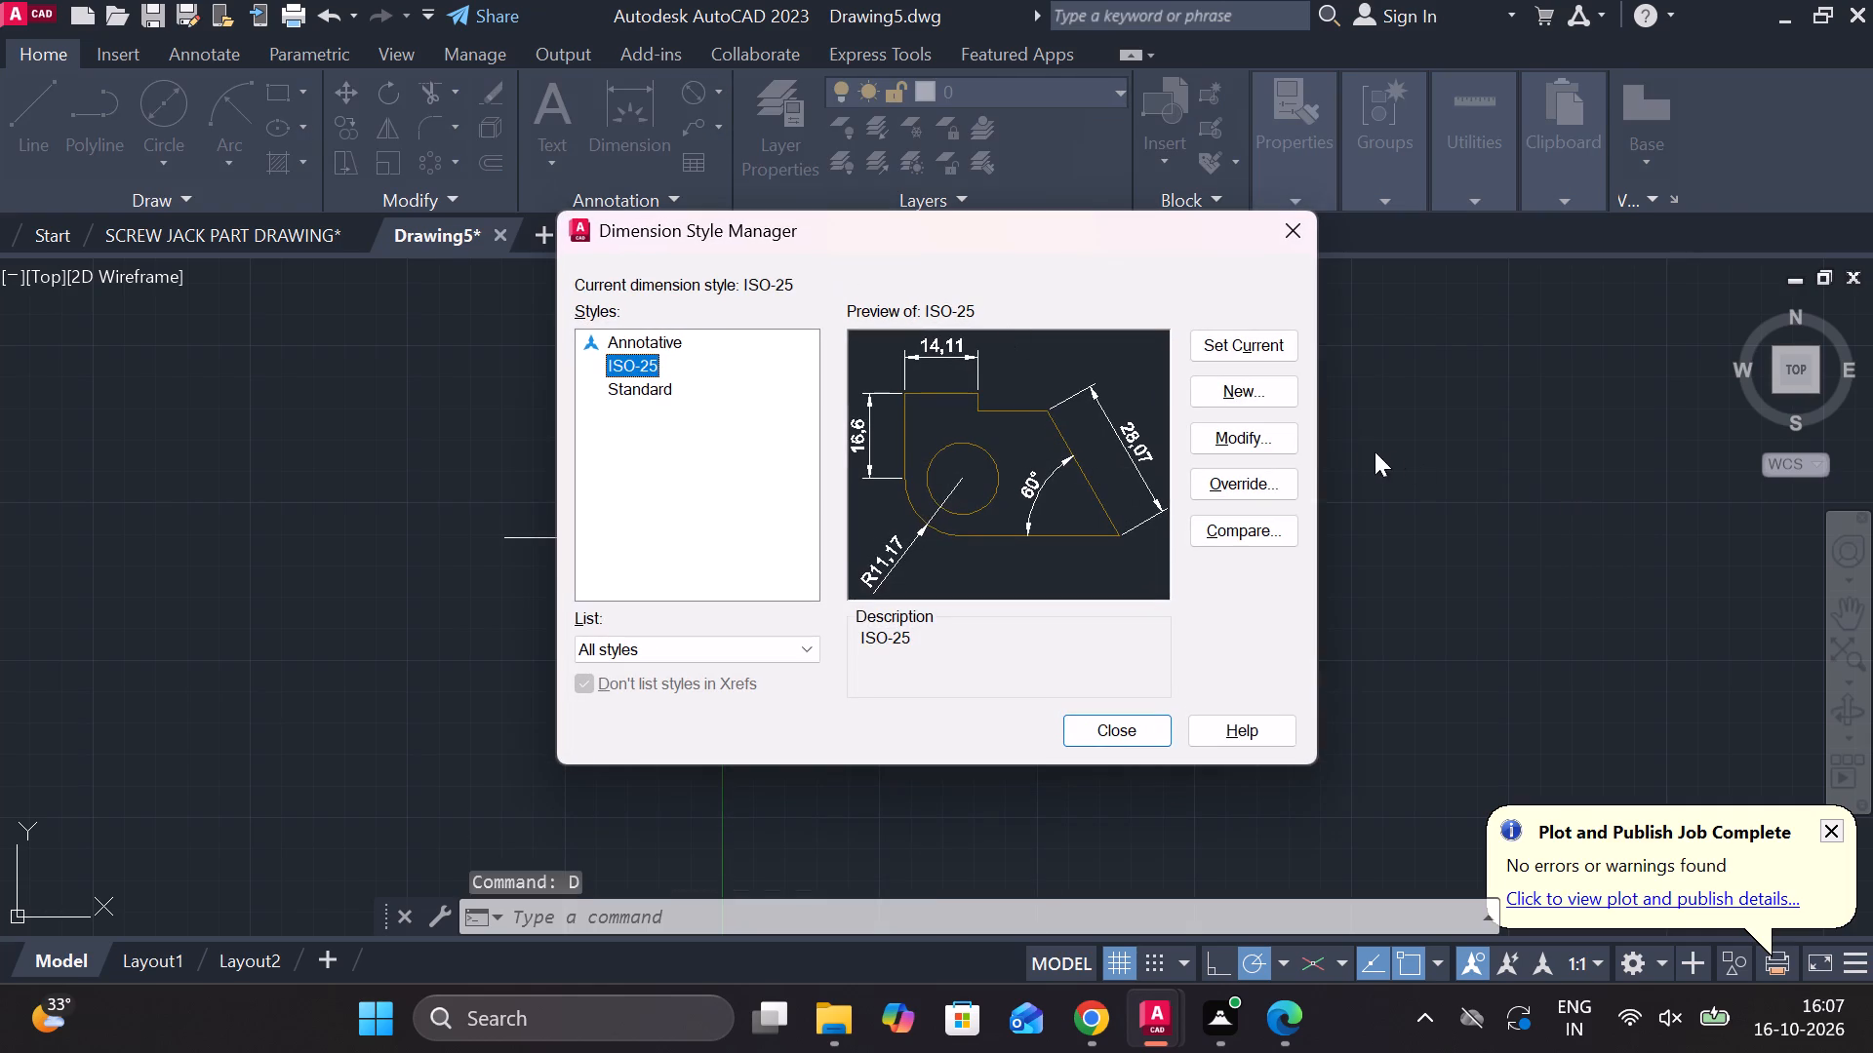
pyautogui.click(1295, 447)
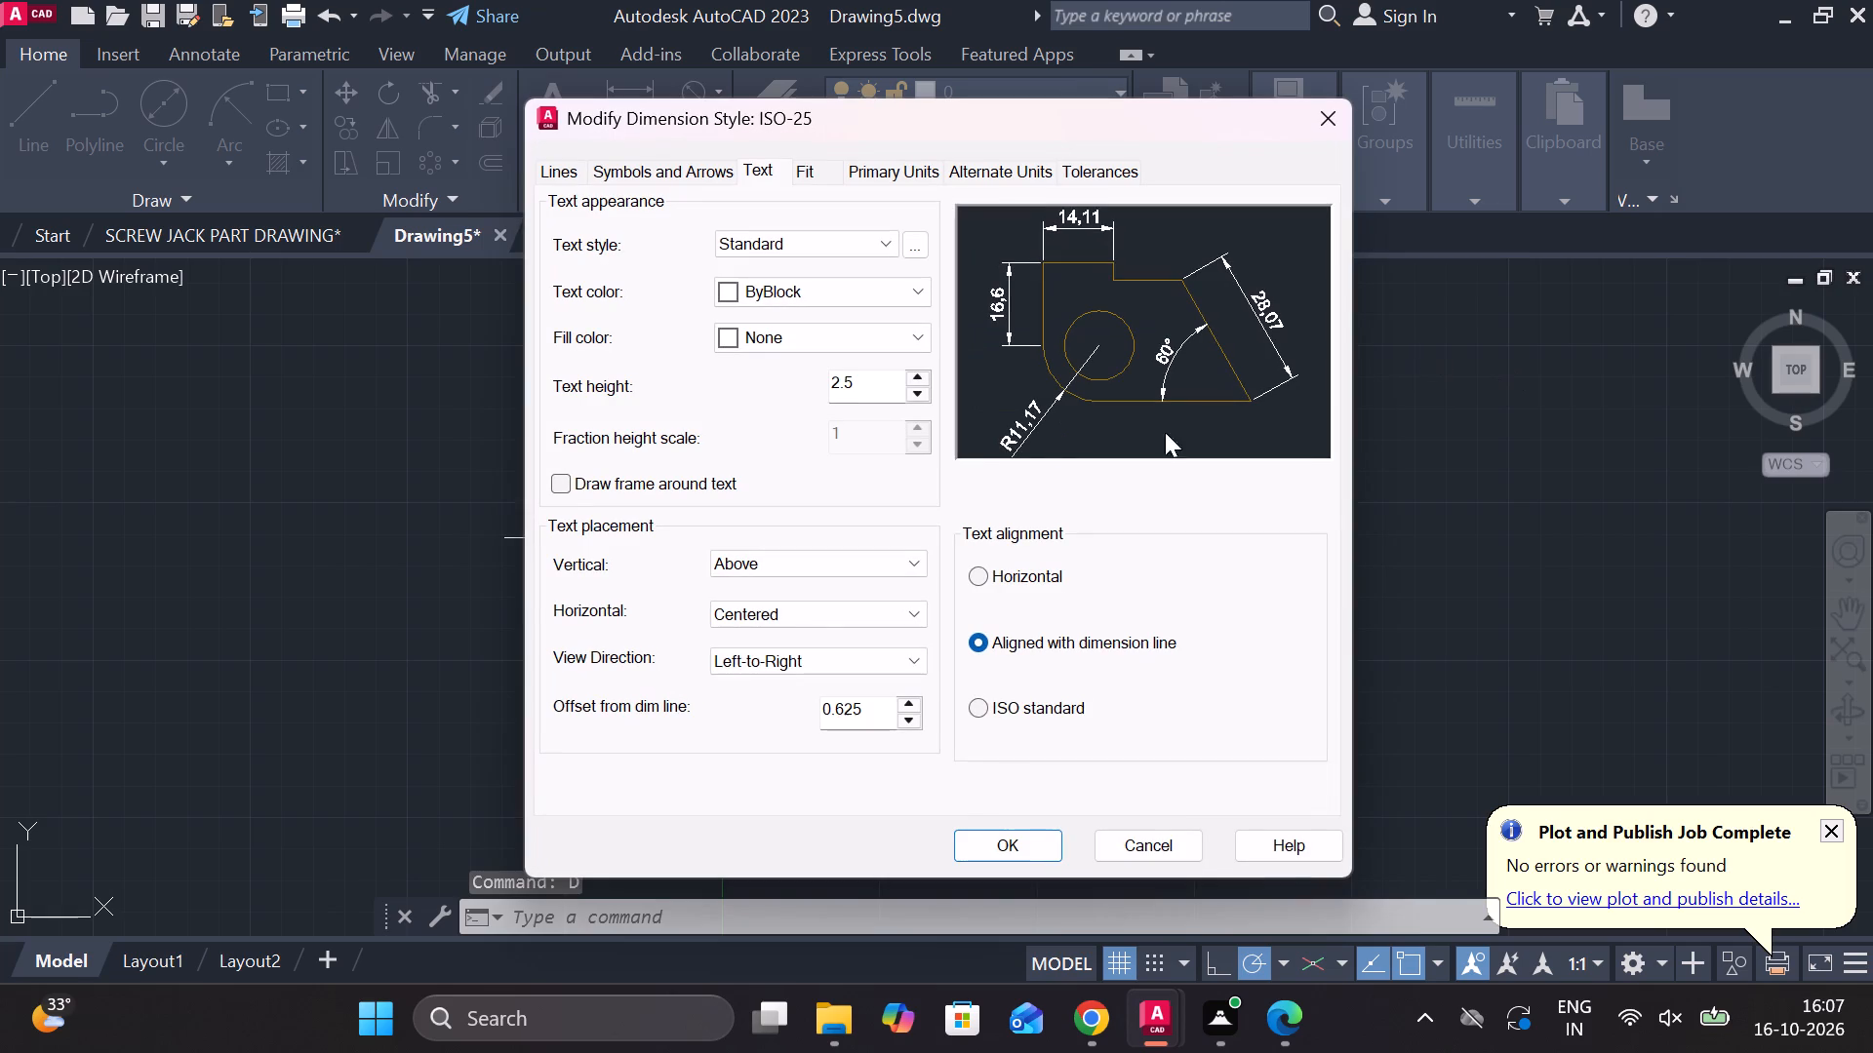
pyautogui.click(889, 386)
pyautogui.doubleClick(870, 386)
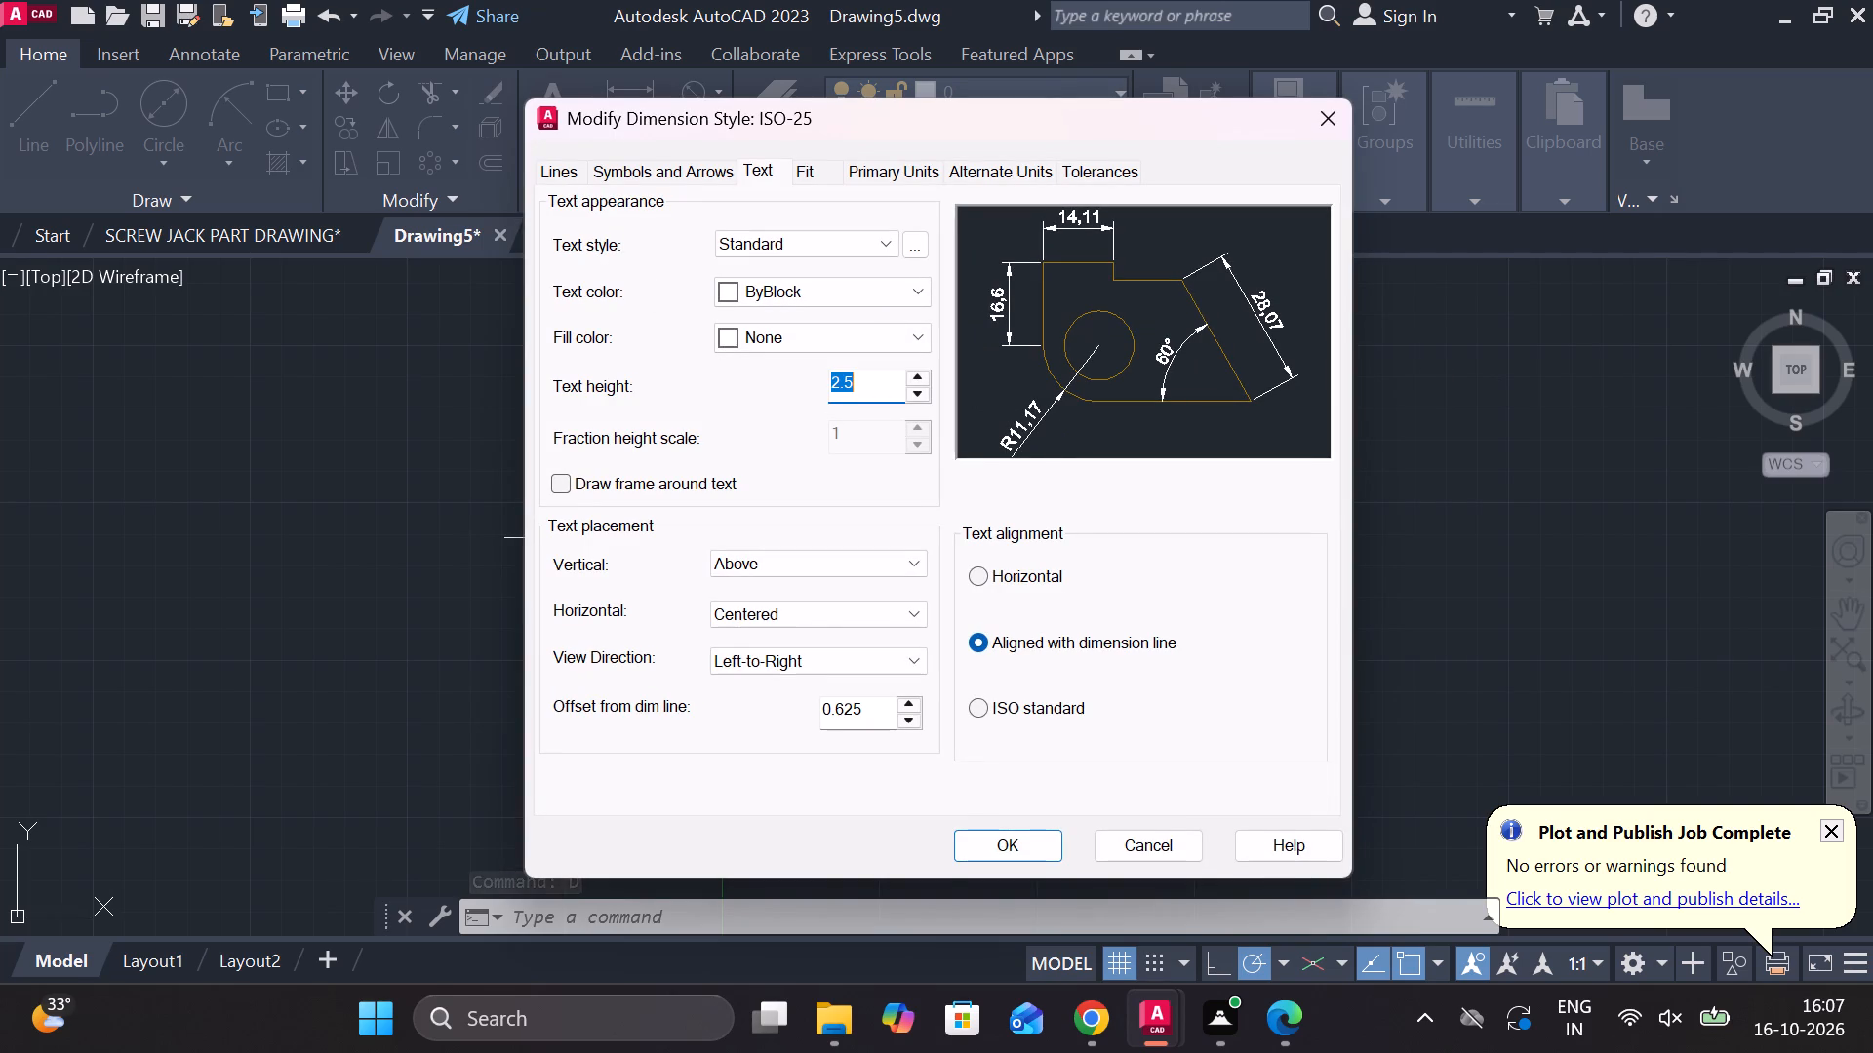
pyautogui.press('6')
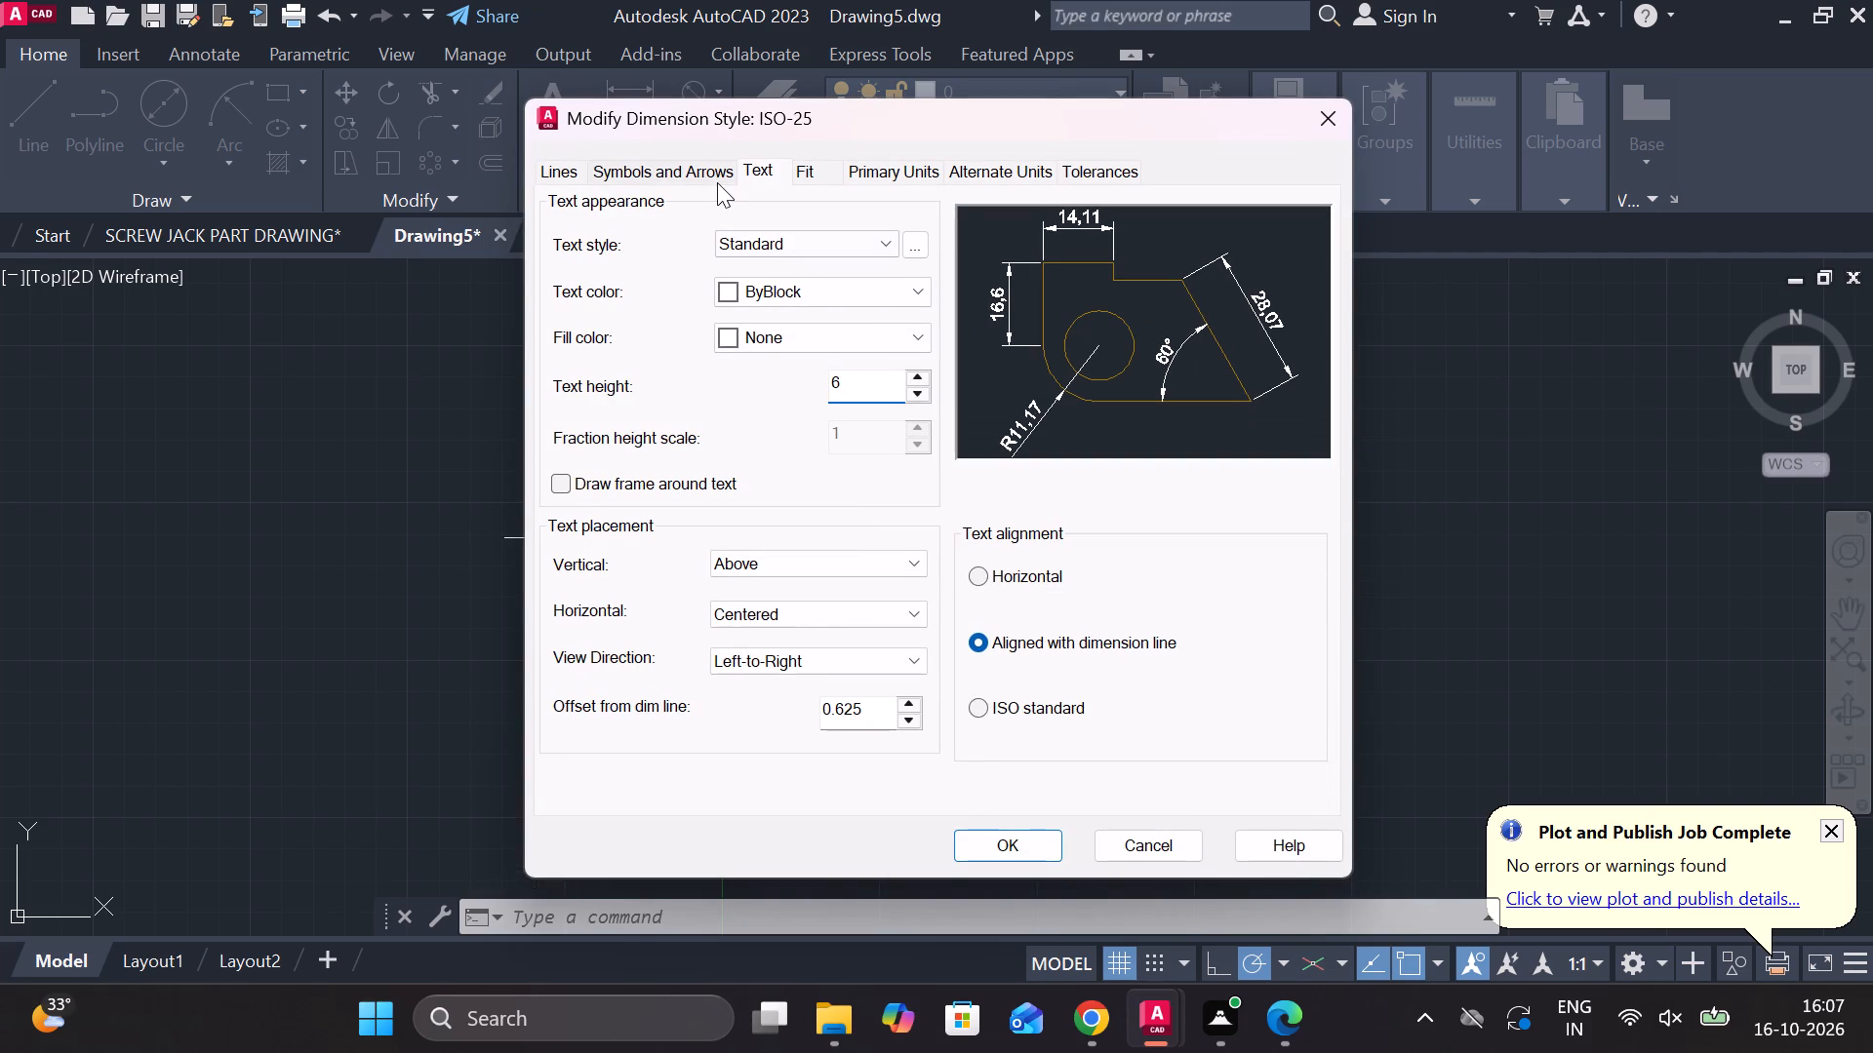
pyautogui.click(717, 182)
pyautogui.moveTo(619, 464); pyautogui.dragTo(531, 466)
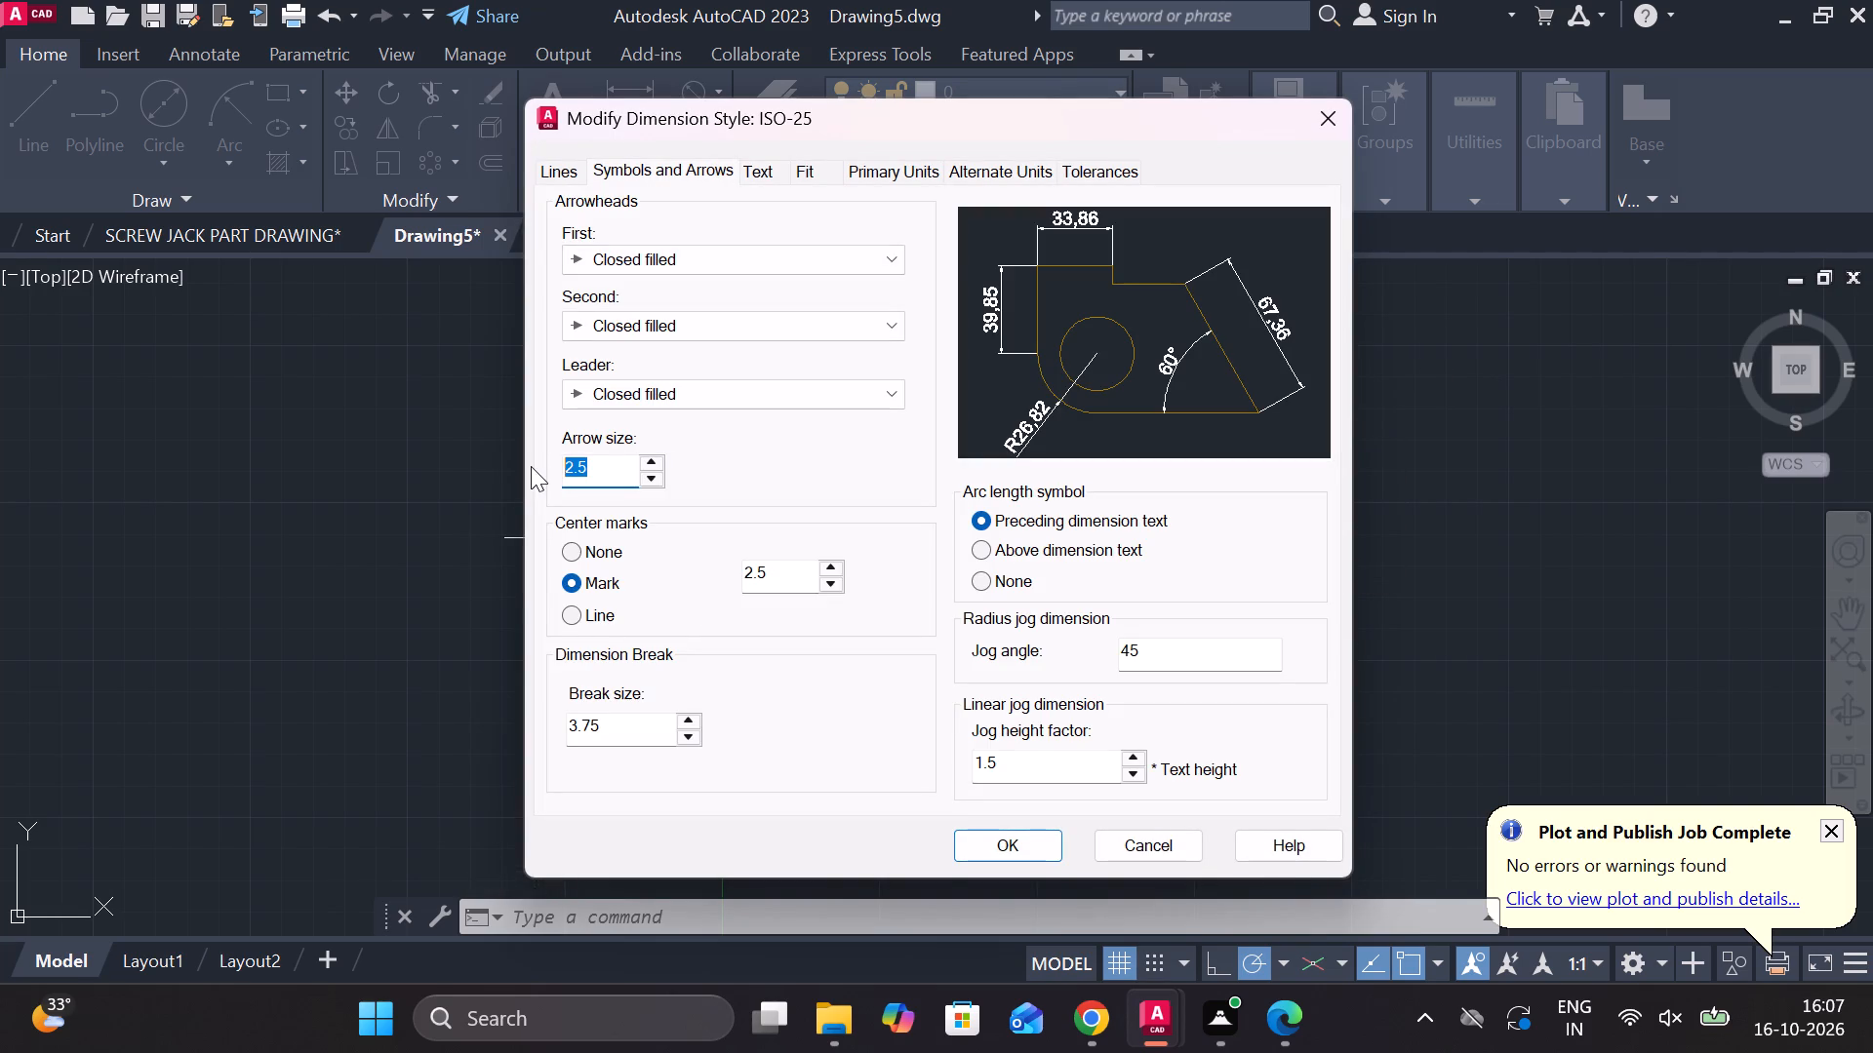
pyautogui.press('3')
# Set the ISO-25 style's linear dimension precision to 0 and make the style current.
pyautogui.click(816, 164)
pyautogui.click(880, 163)
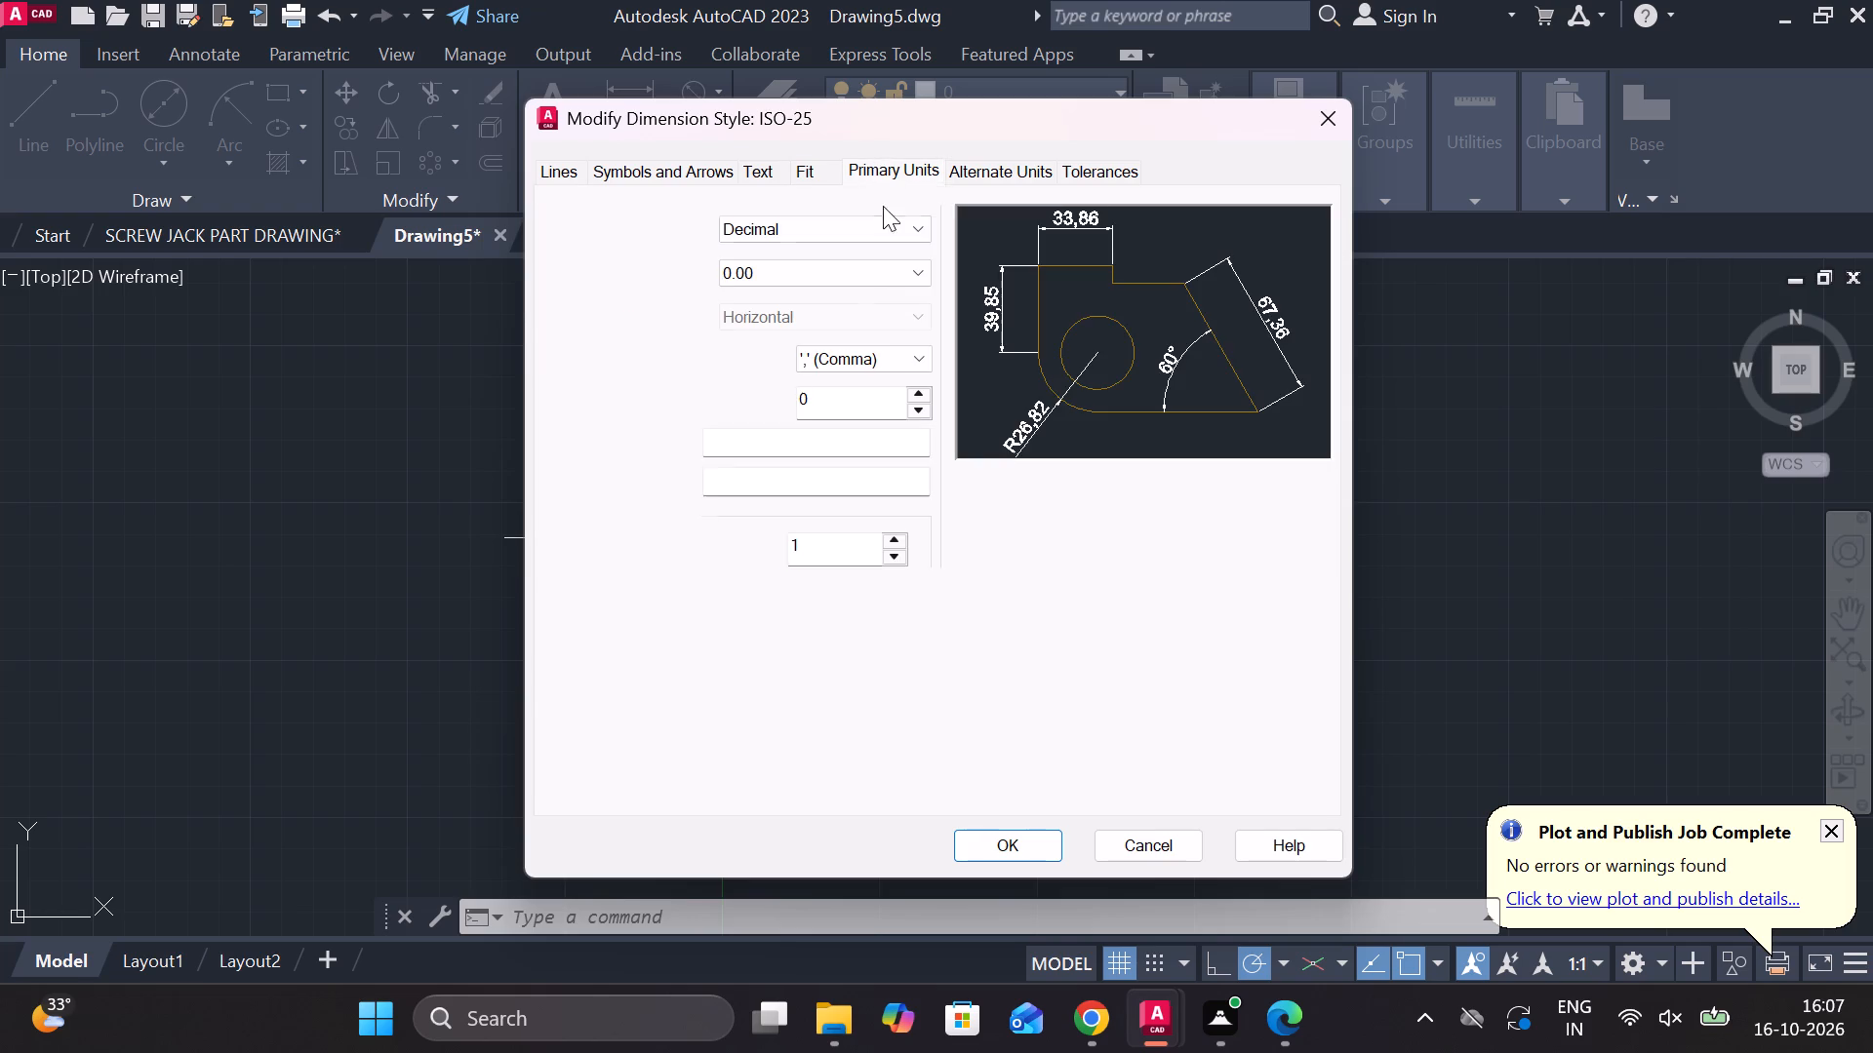
pyautogui.click(818, 279)
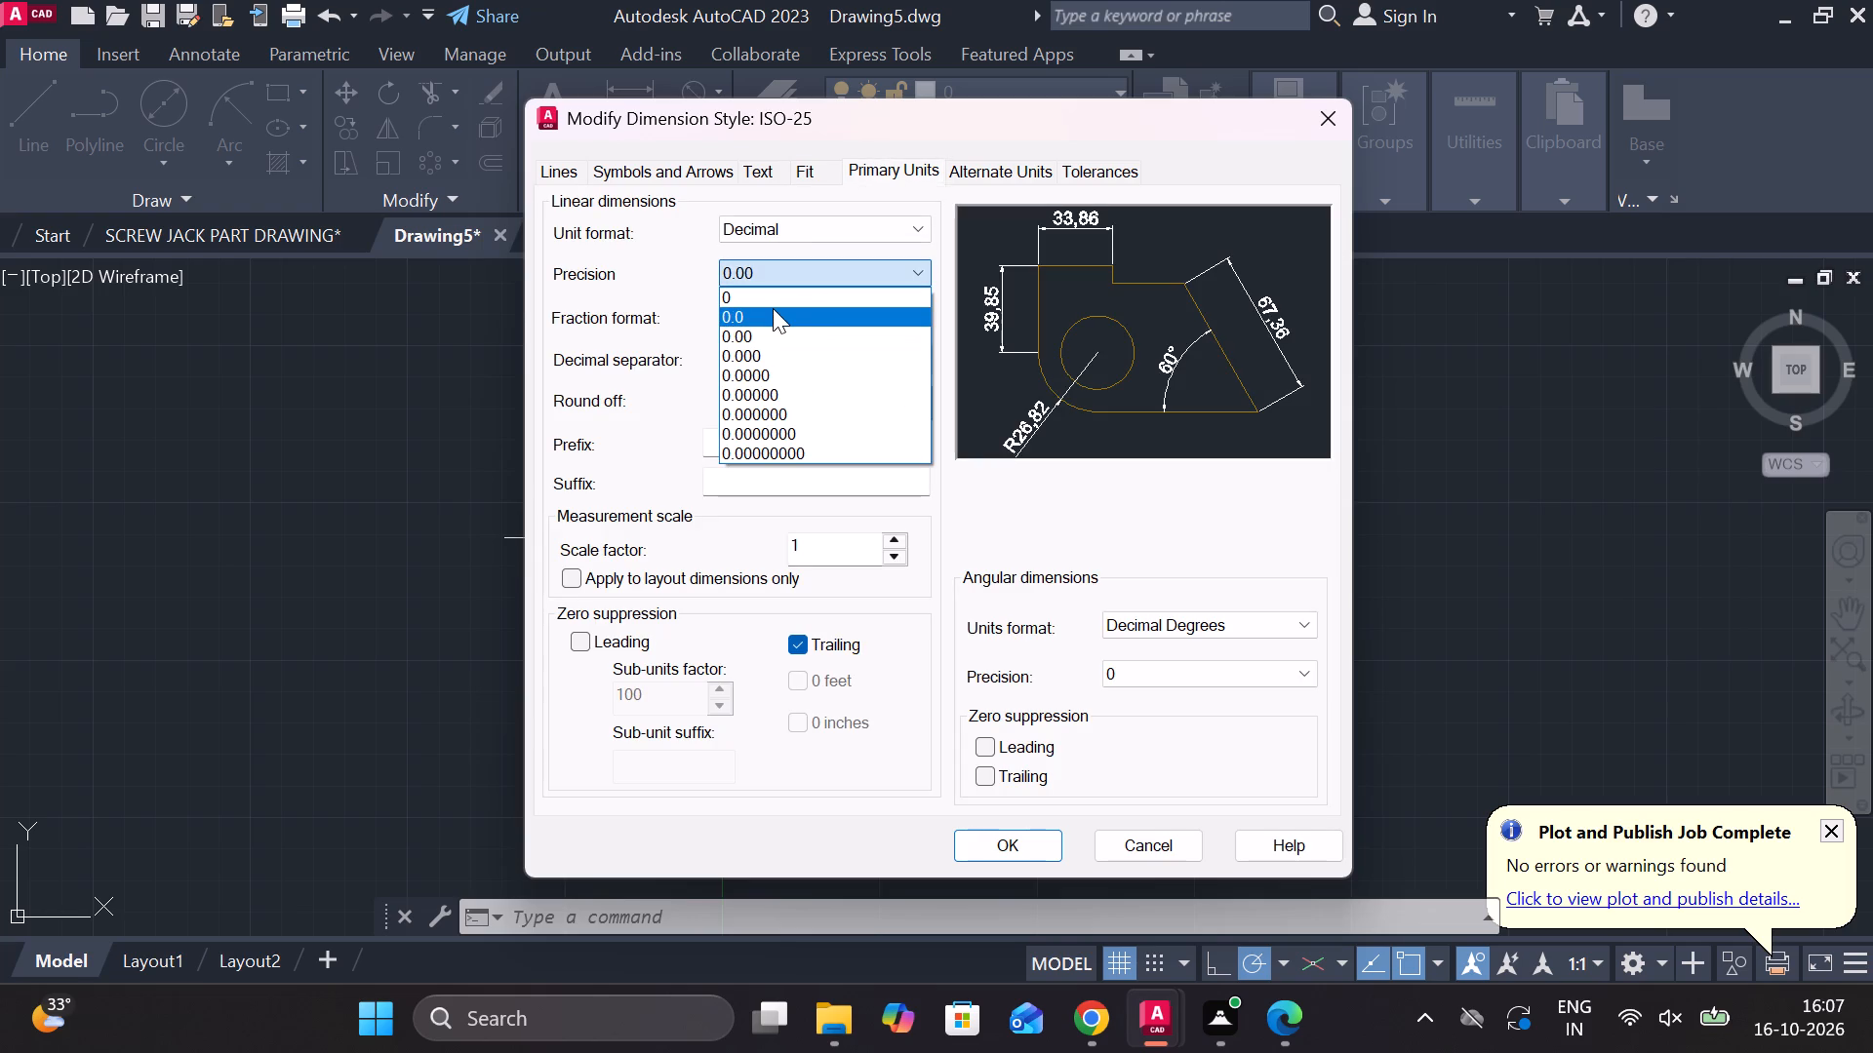
pyautogui.click(754, 293)
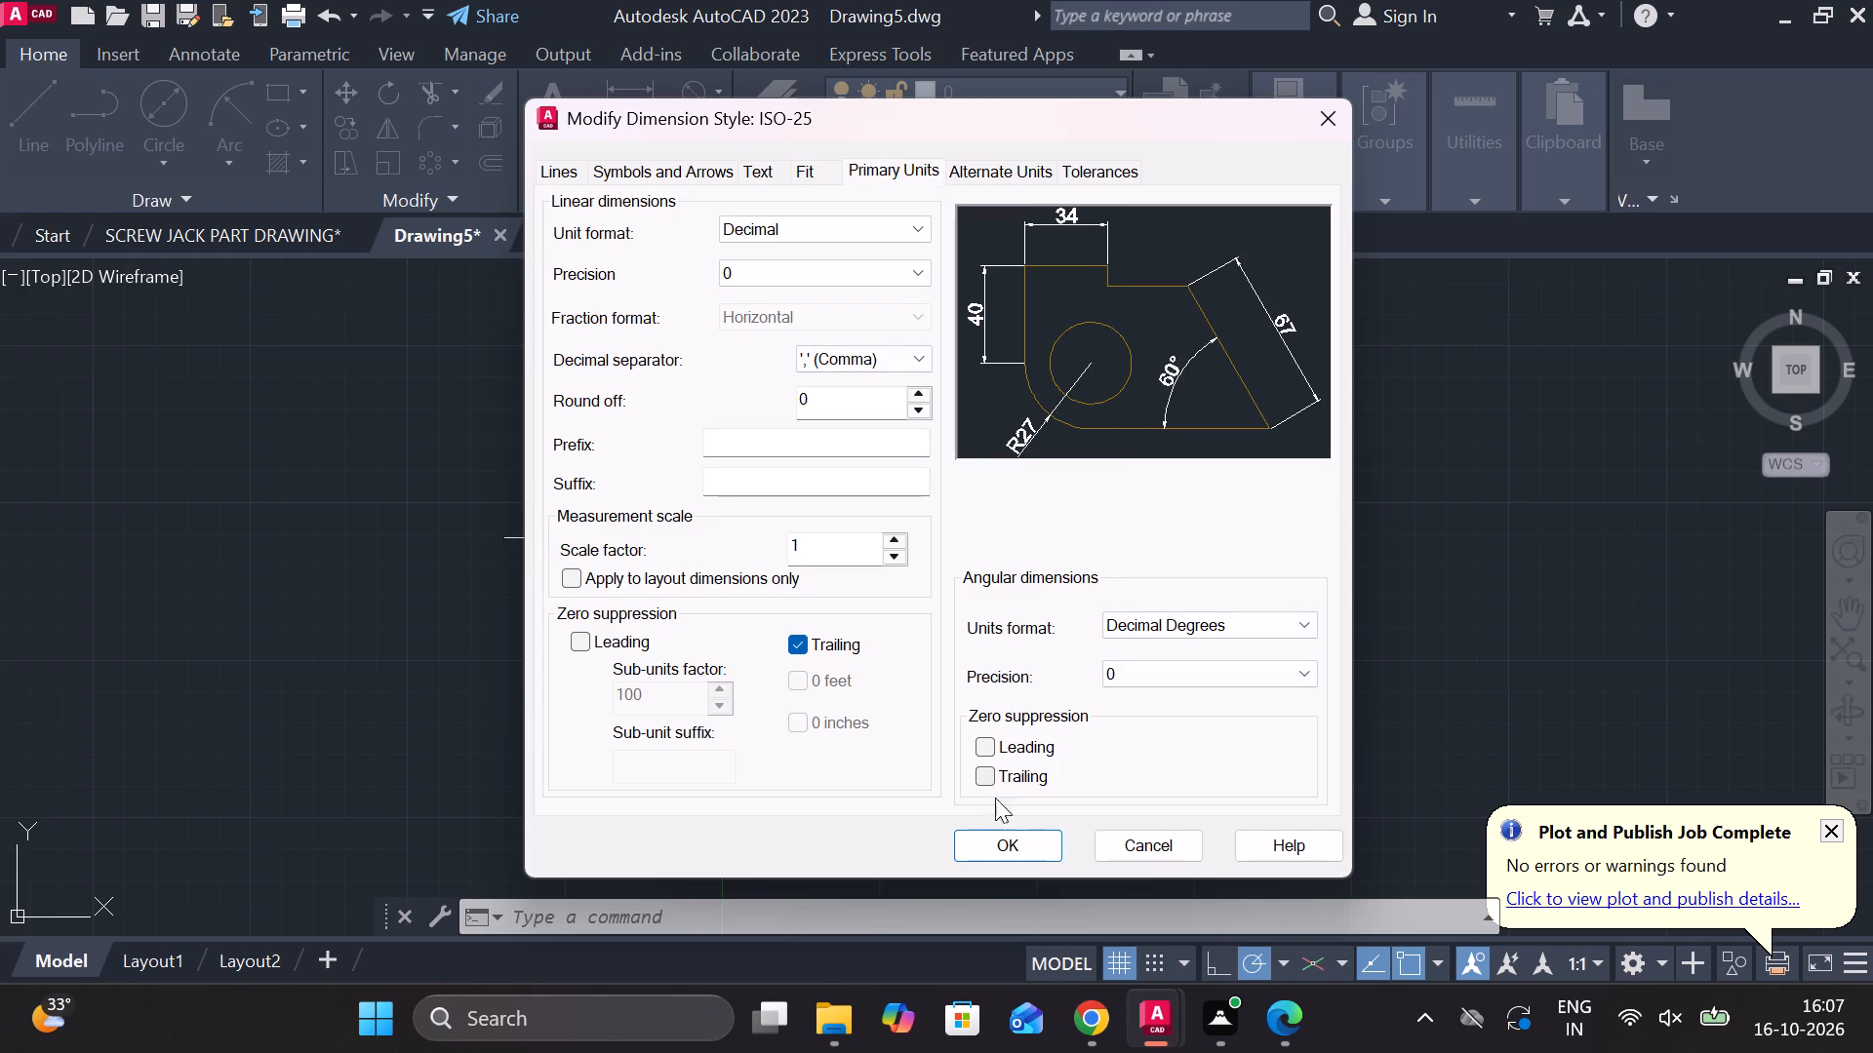
pyautogui.click(1006, 834)
pyautogui.click(1248, 351)
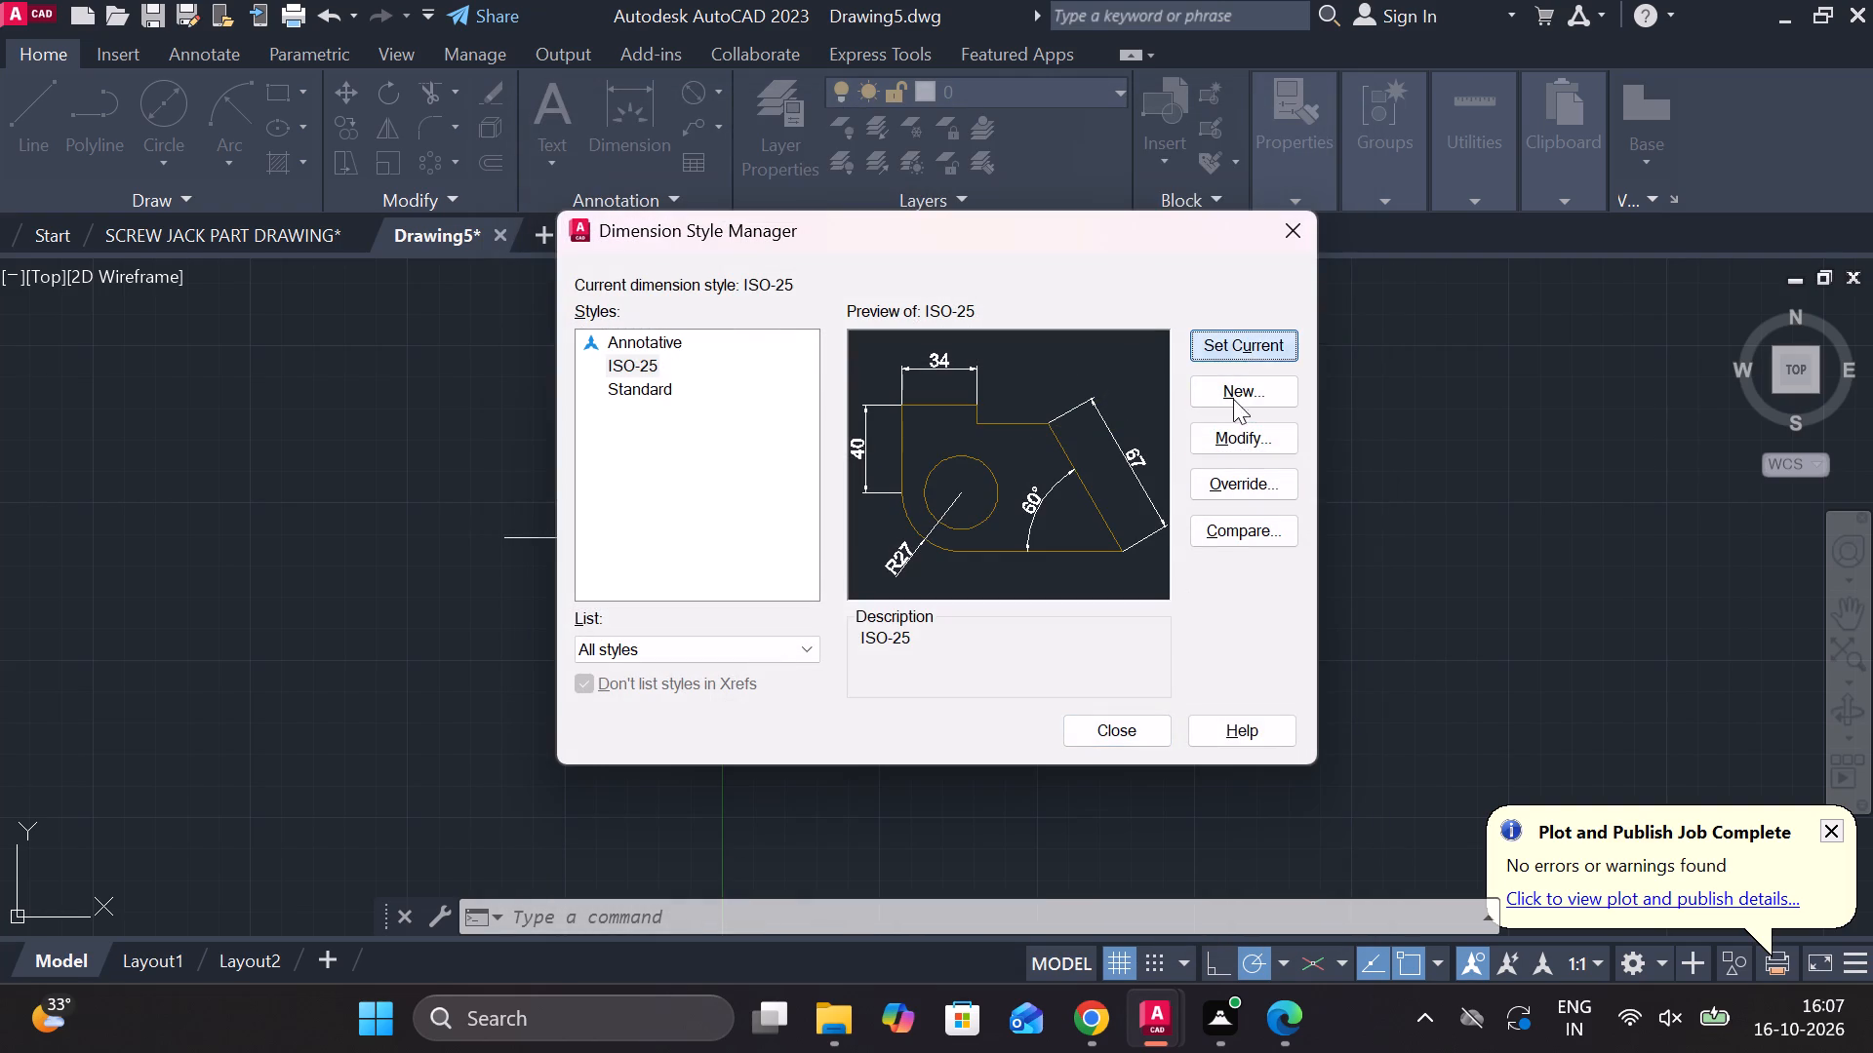
pyautogui.click(1106, 718)
# Add a vertical linear dimension for the end block's full height, placed to the right of the part.
pyautogui.click(730, 92)
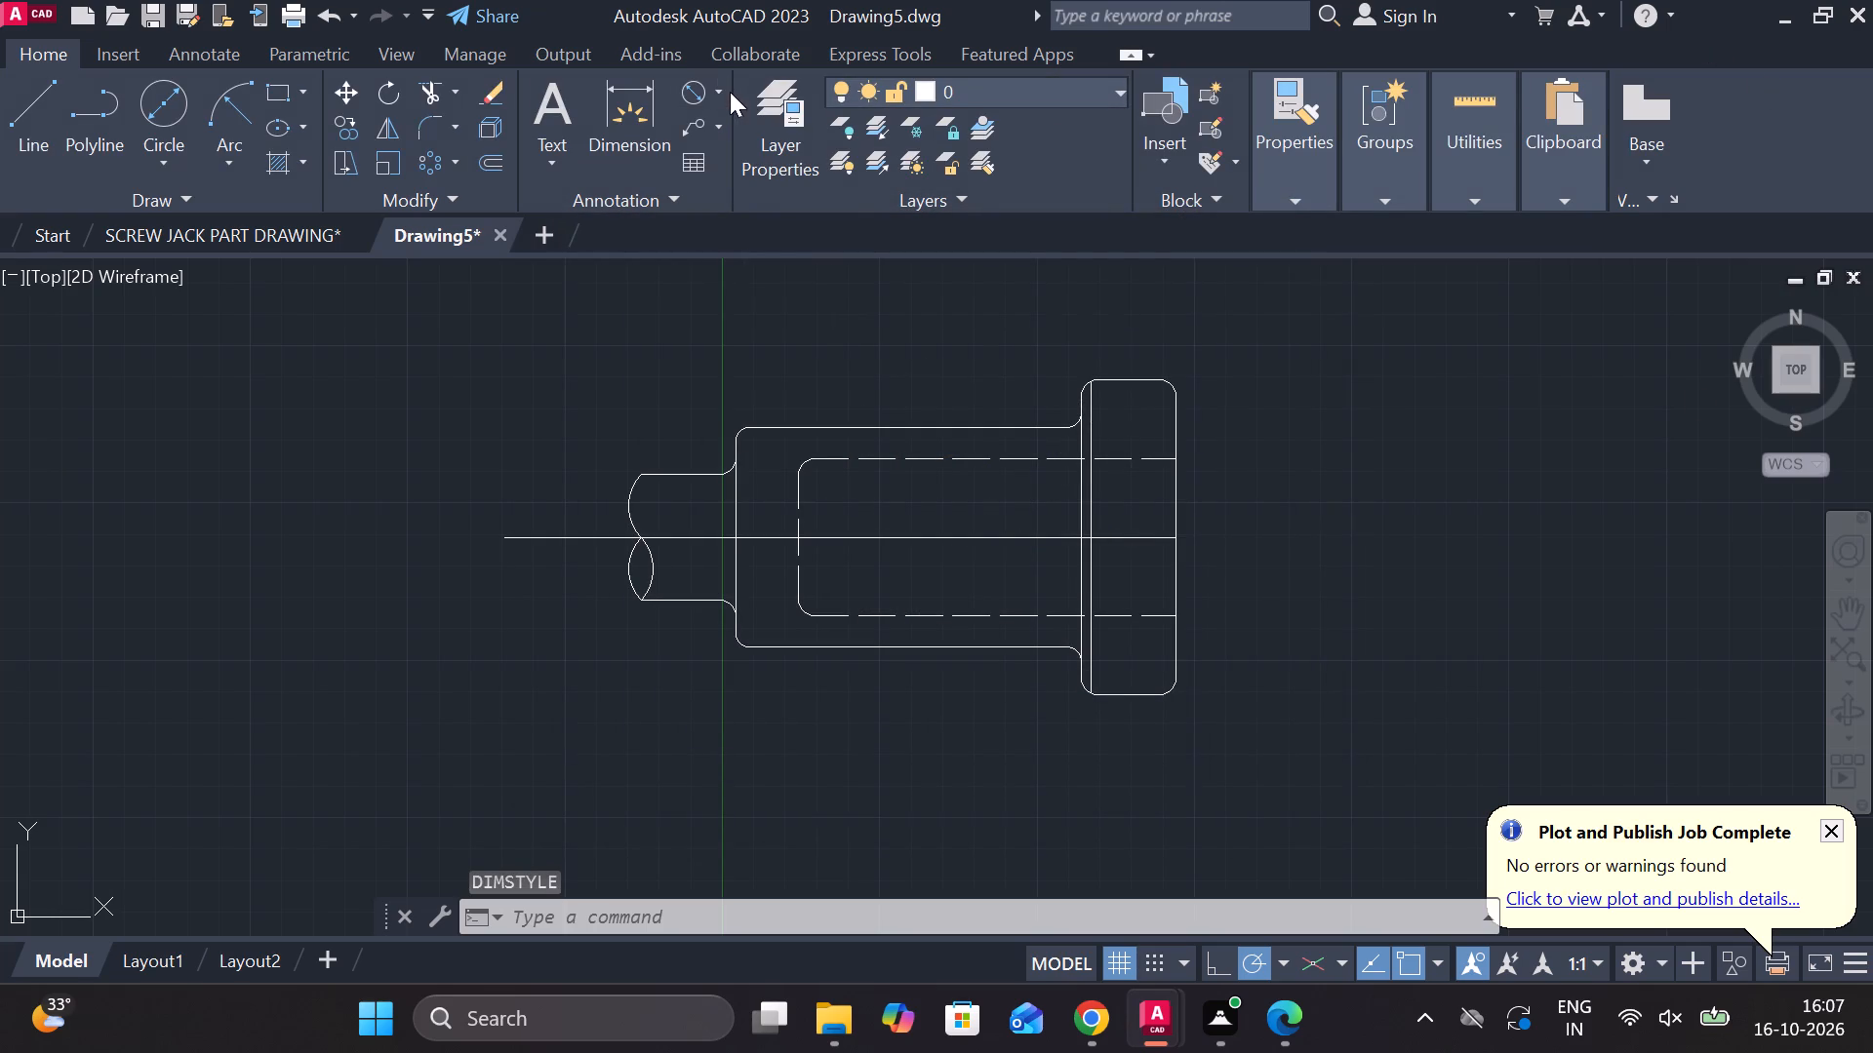
pyautogui.click(720, 83)
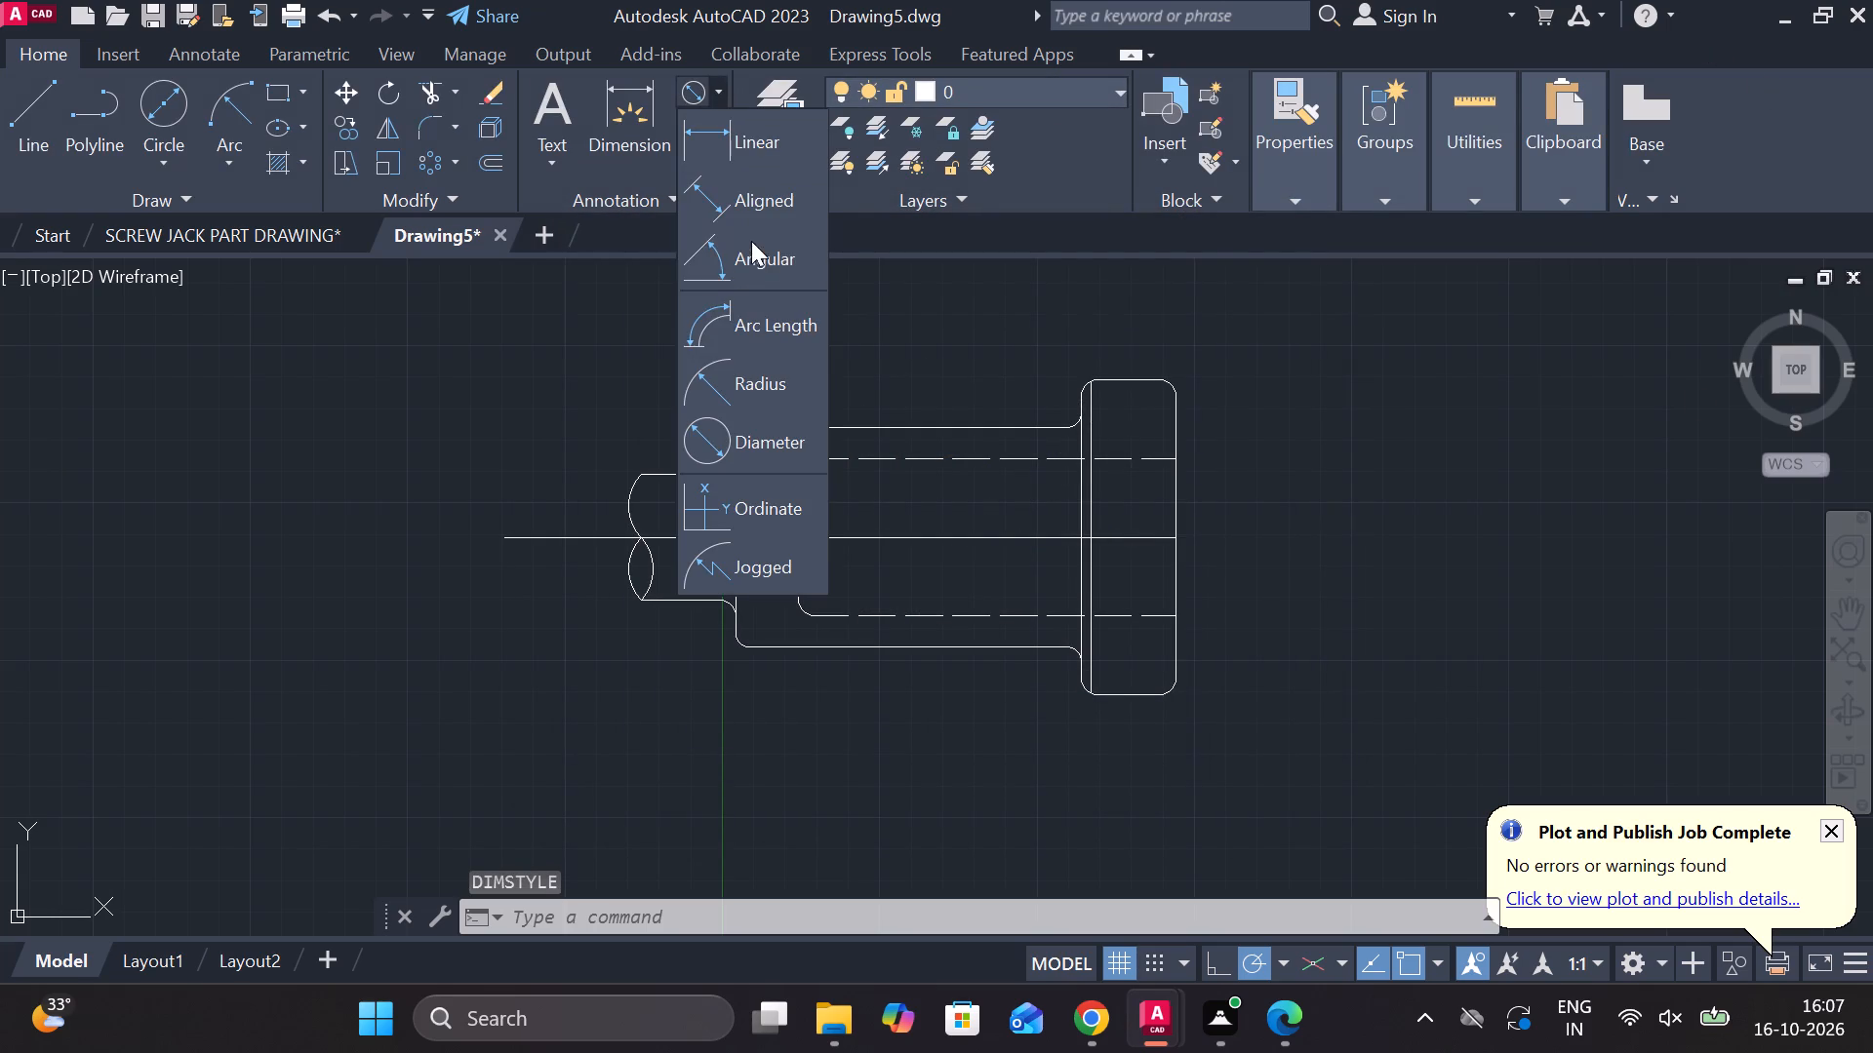
pyautogui.click(729, 124)
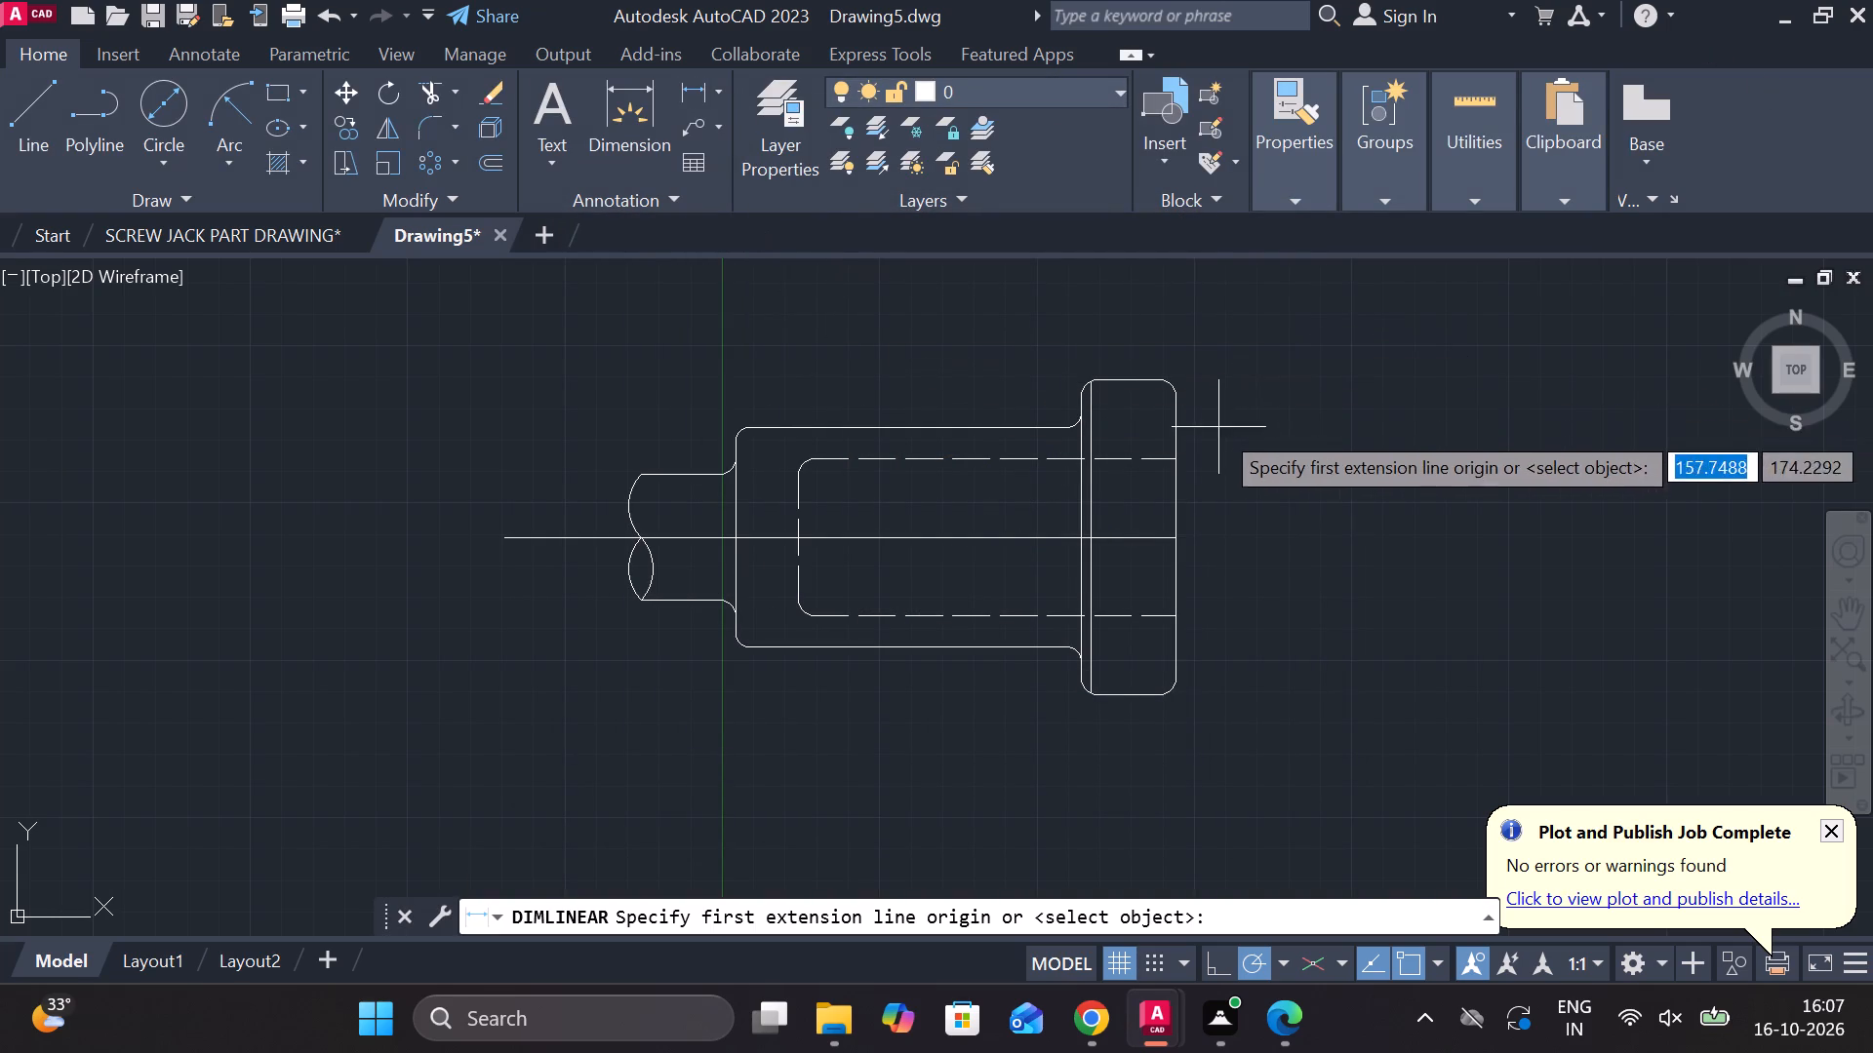
pyautogui.scroll(2, 1190, 372)
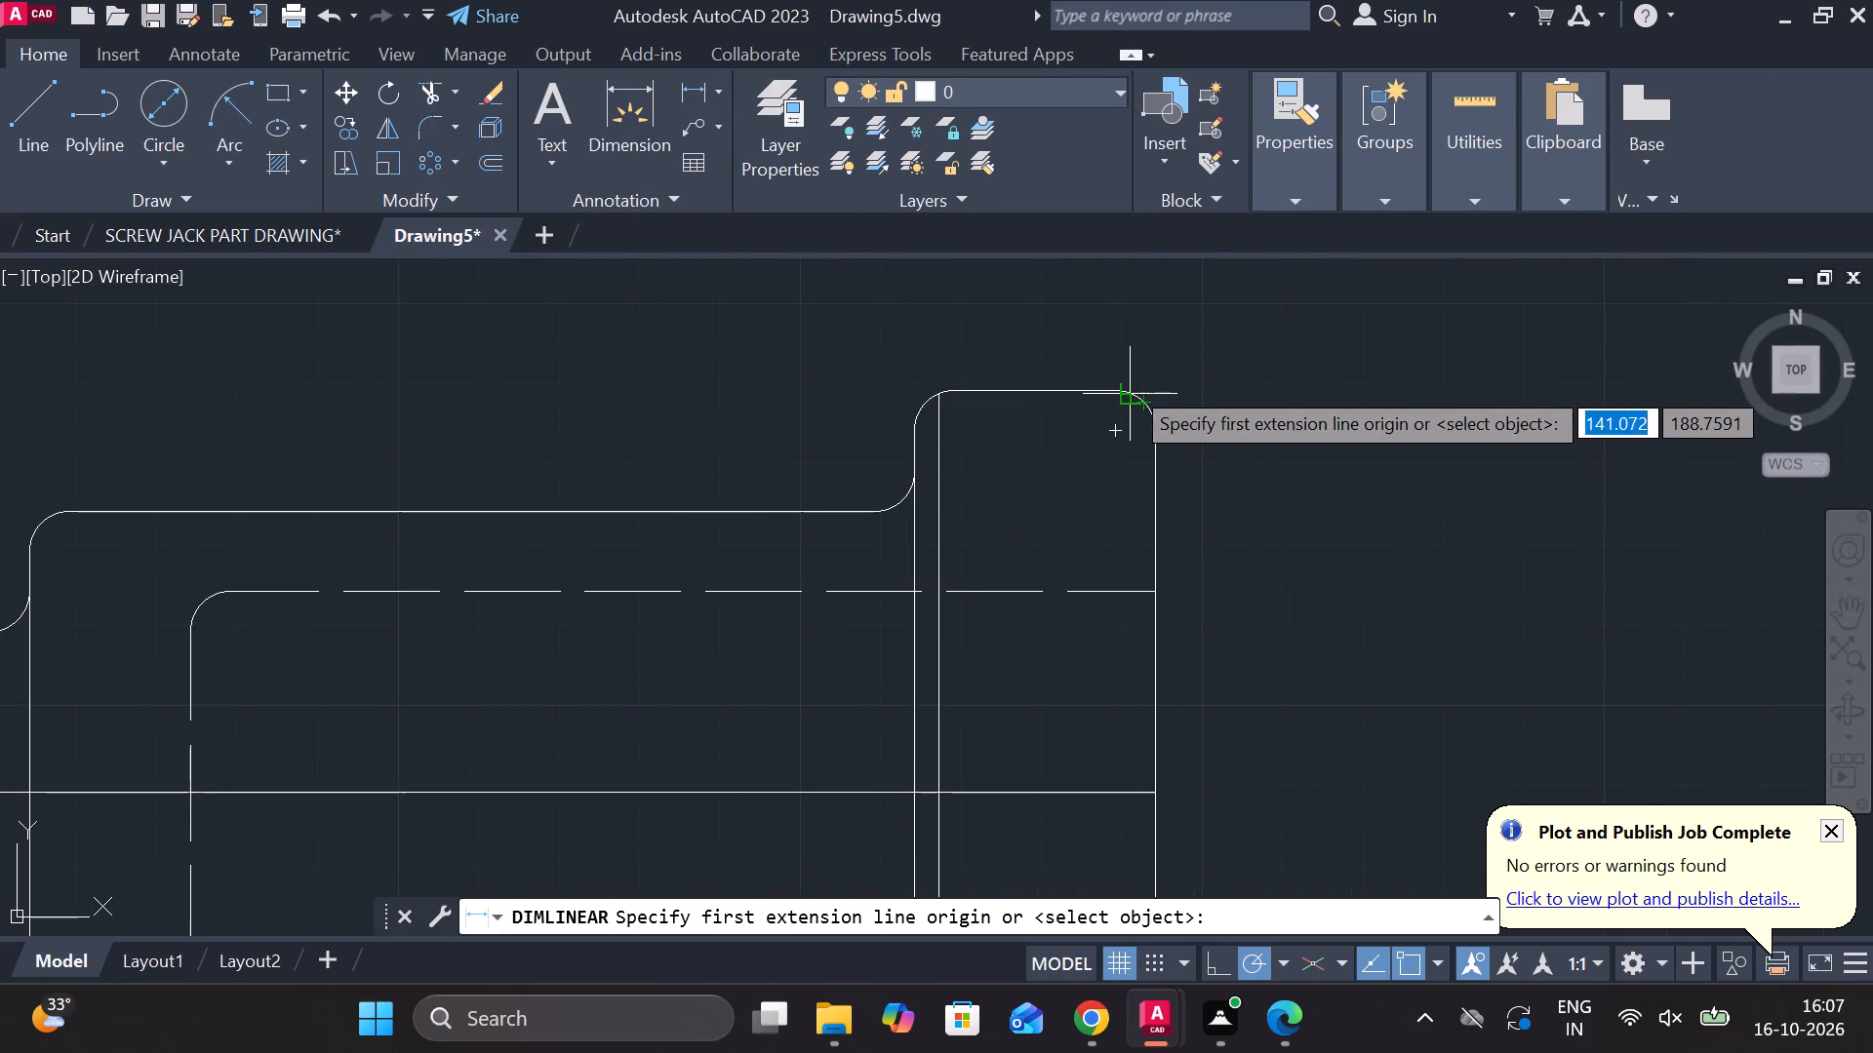
pyautogui.scroll(3, 1174, 380)
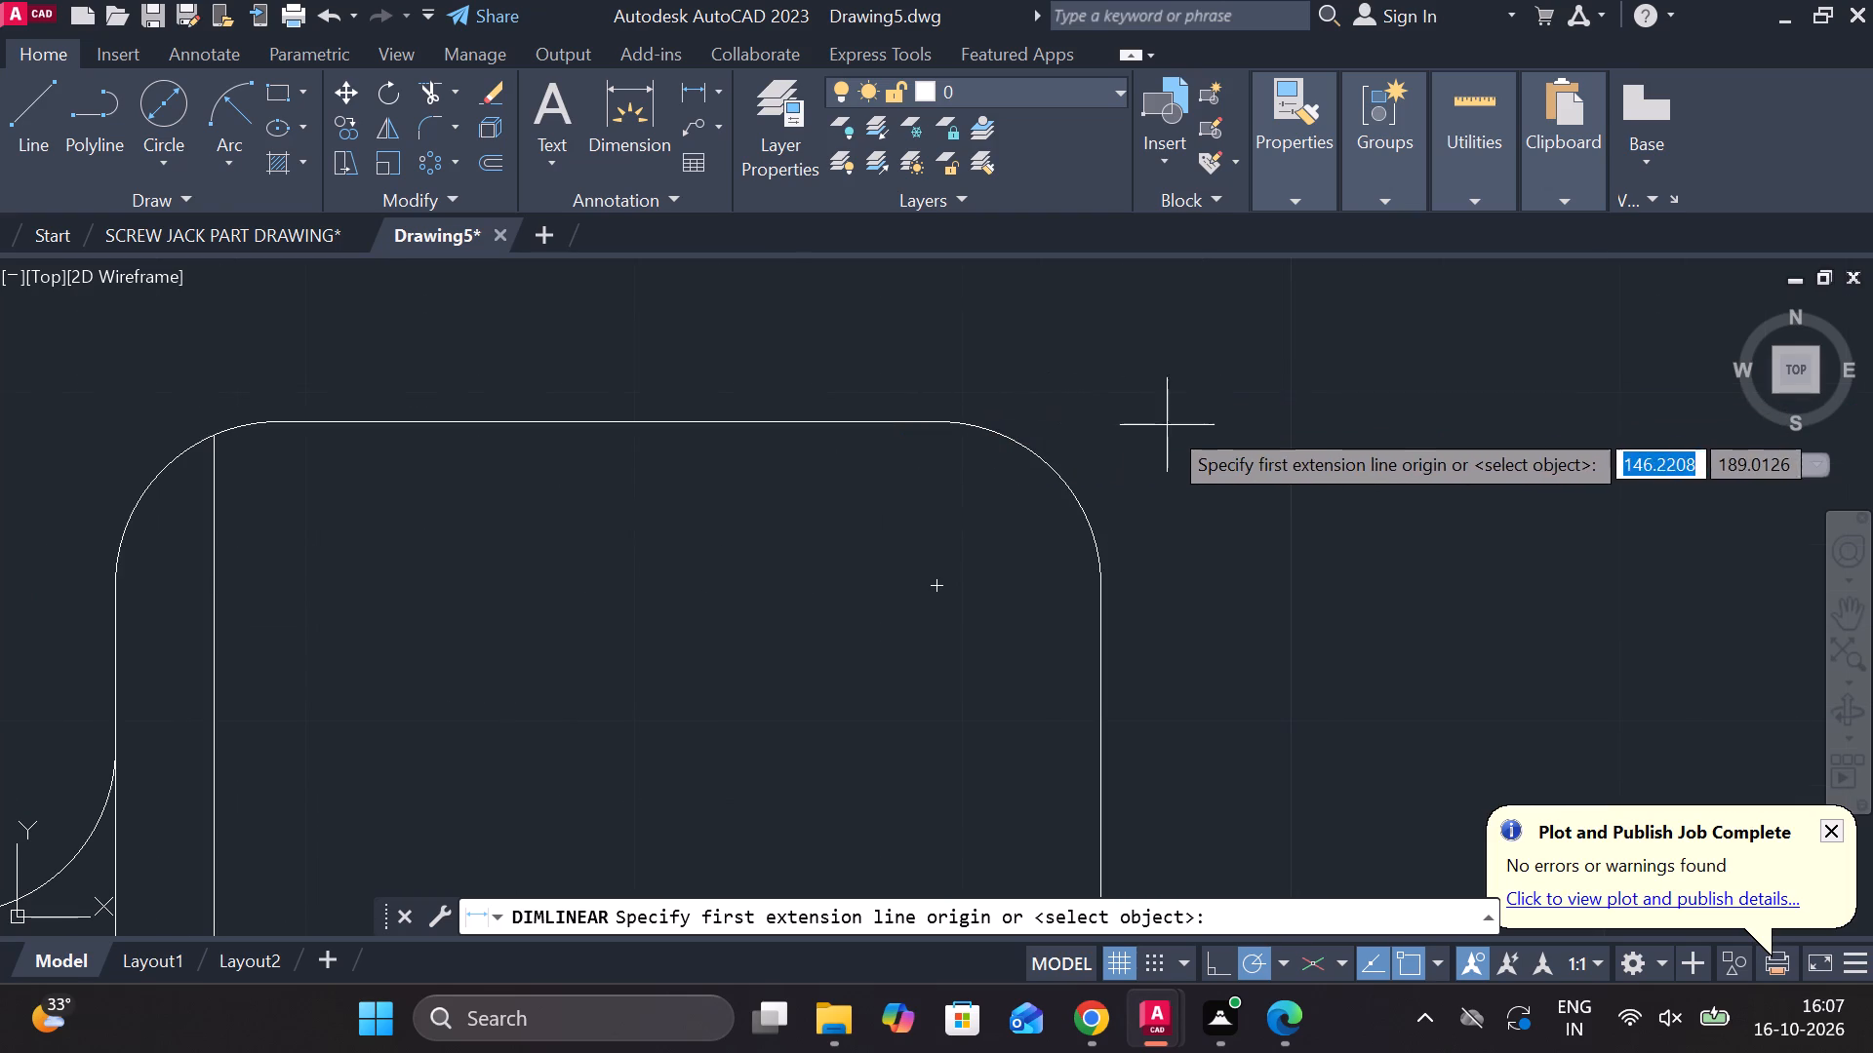
pyautogui.scroll(-2, 1103, 423)
pyautogui.click(1040, 419)
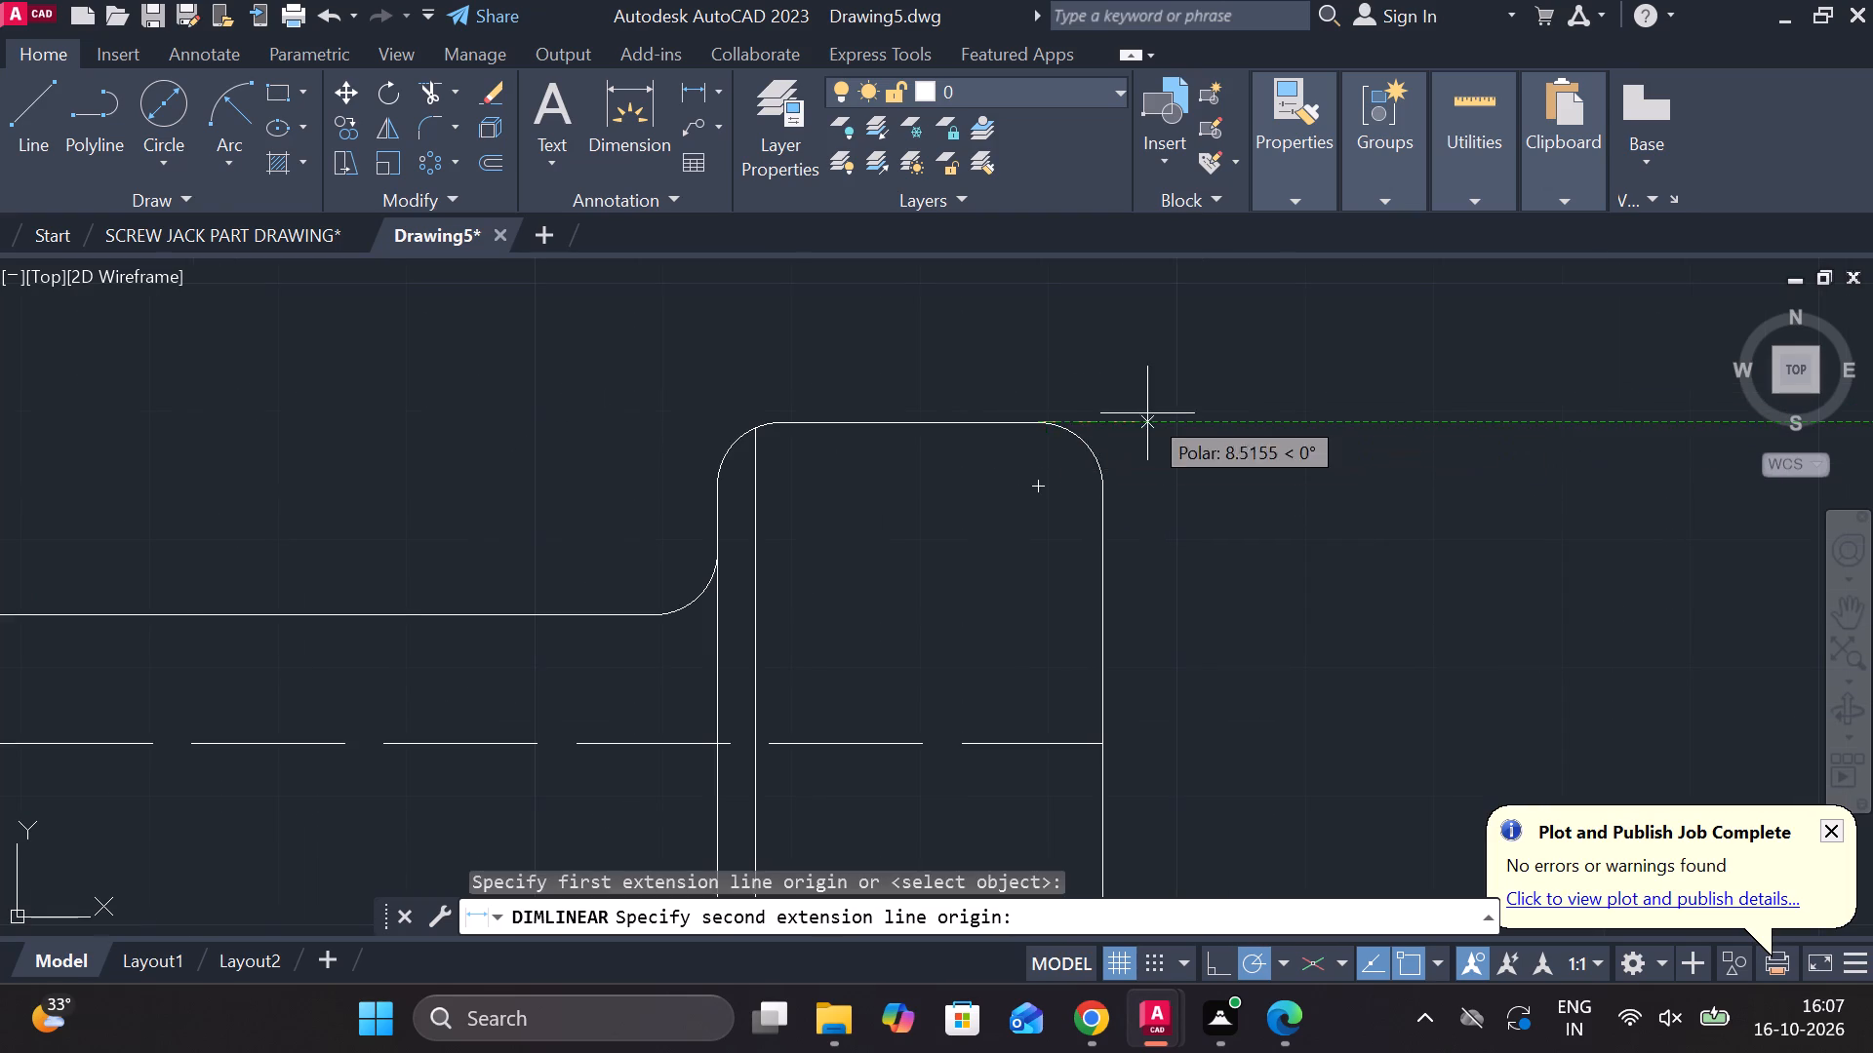
pyautogui.scroll(-2, 1147, 413)
pyautogui.moveTo(1203, 669); pyautogui.dragTo(1158, 305, button='middle')
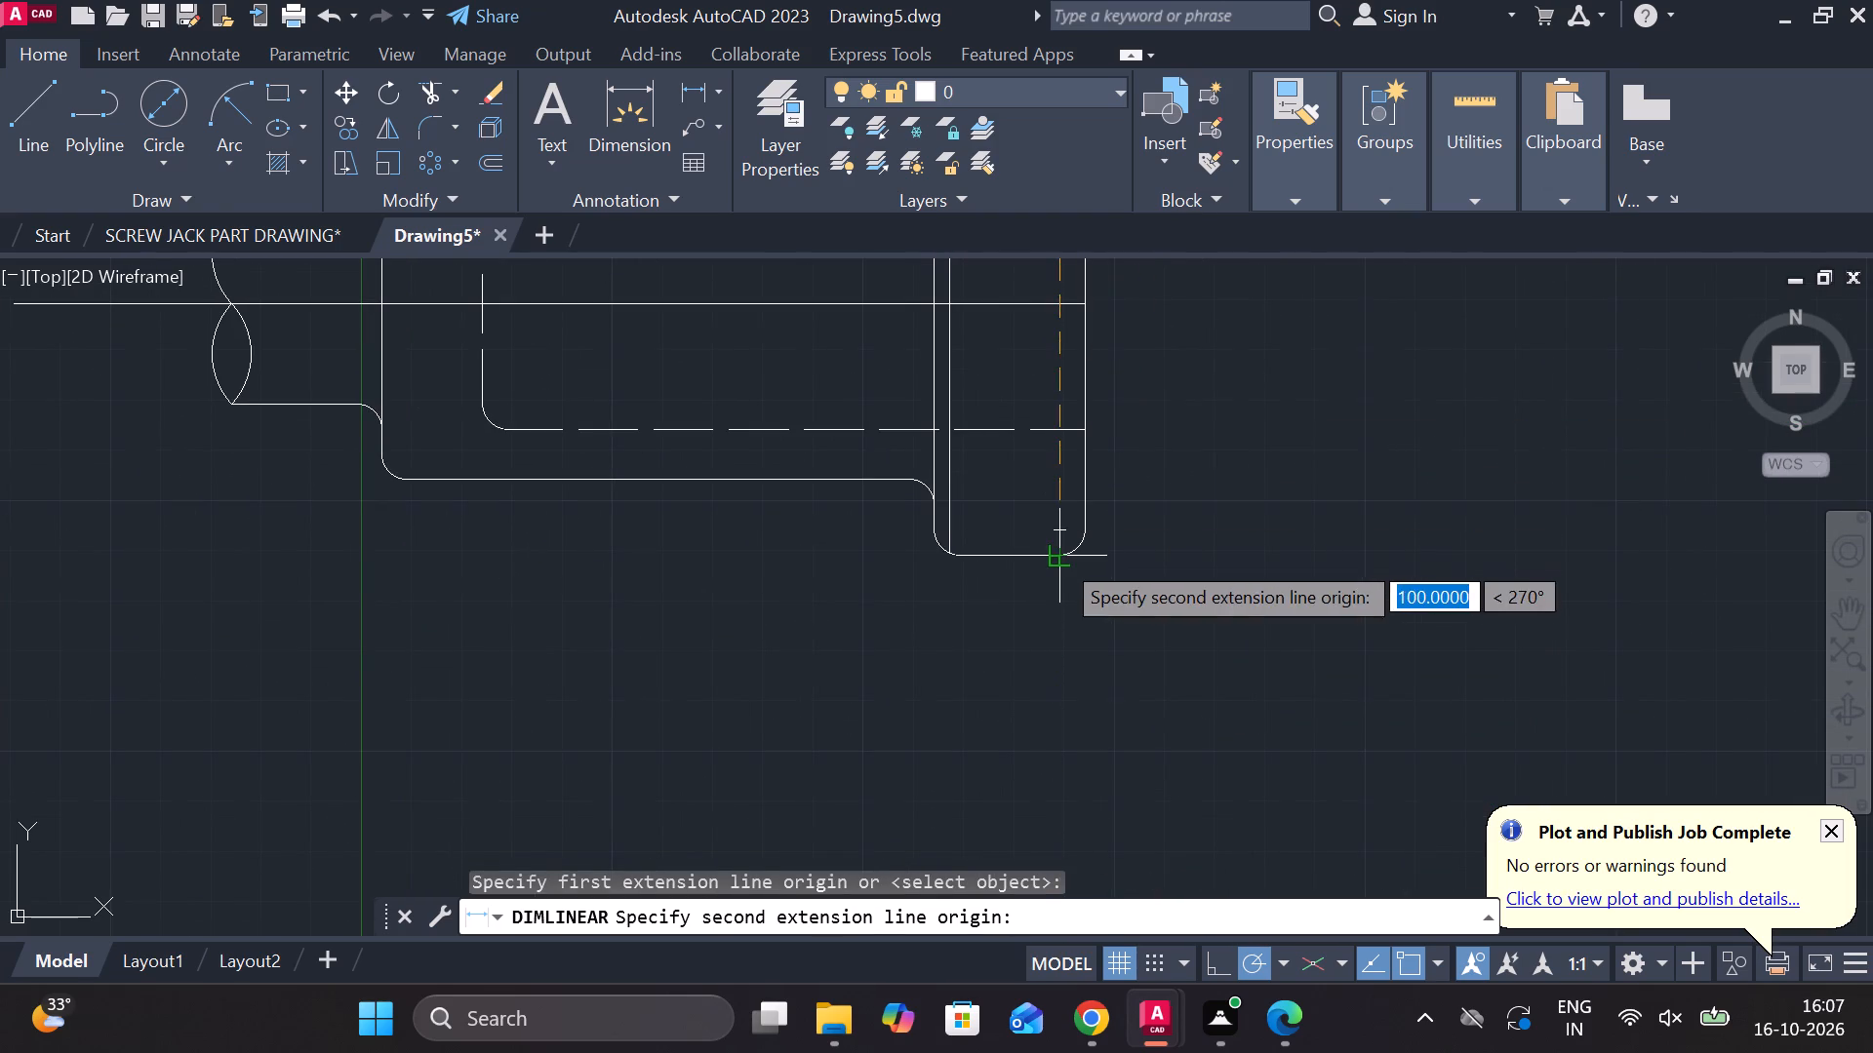
pyautogui.click(1059, 558)
pyautogui.moveTo(1243, 423); pyautogui.dragTo(1133, 610, button='middle')
pyautogui.scroll(-1, 1133, 590)
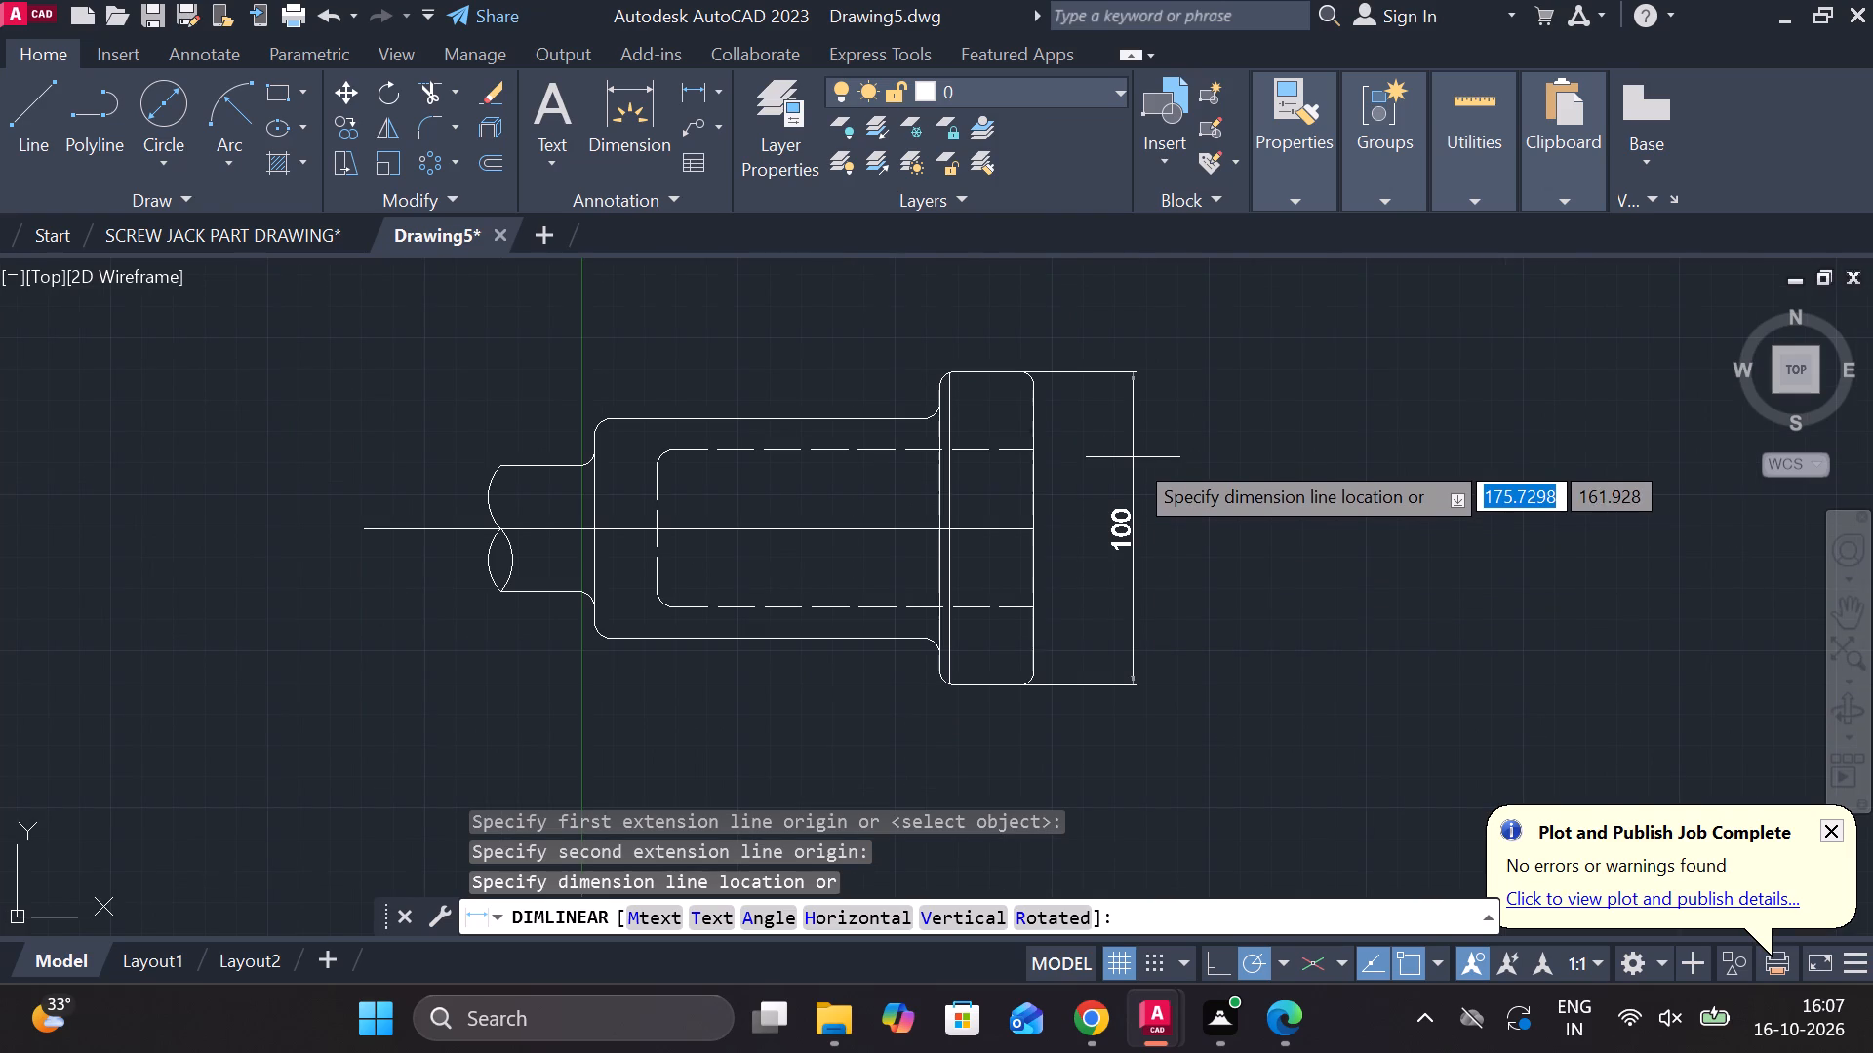
pyautogui.click(1190, 465)
# Add a vertical linear dimension for the height of the dashed bore, between the part and the end block's height dimension.
pyautogui.press('space')
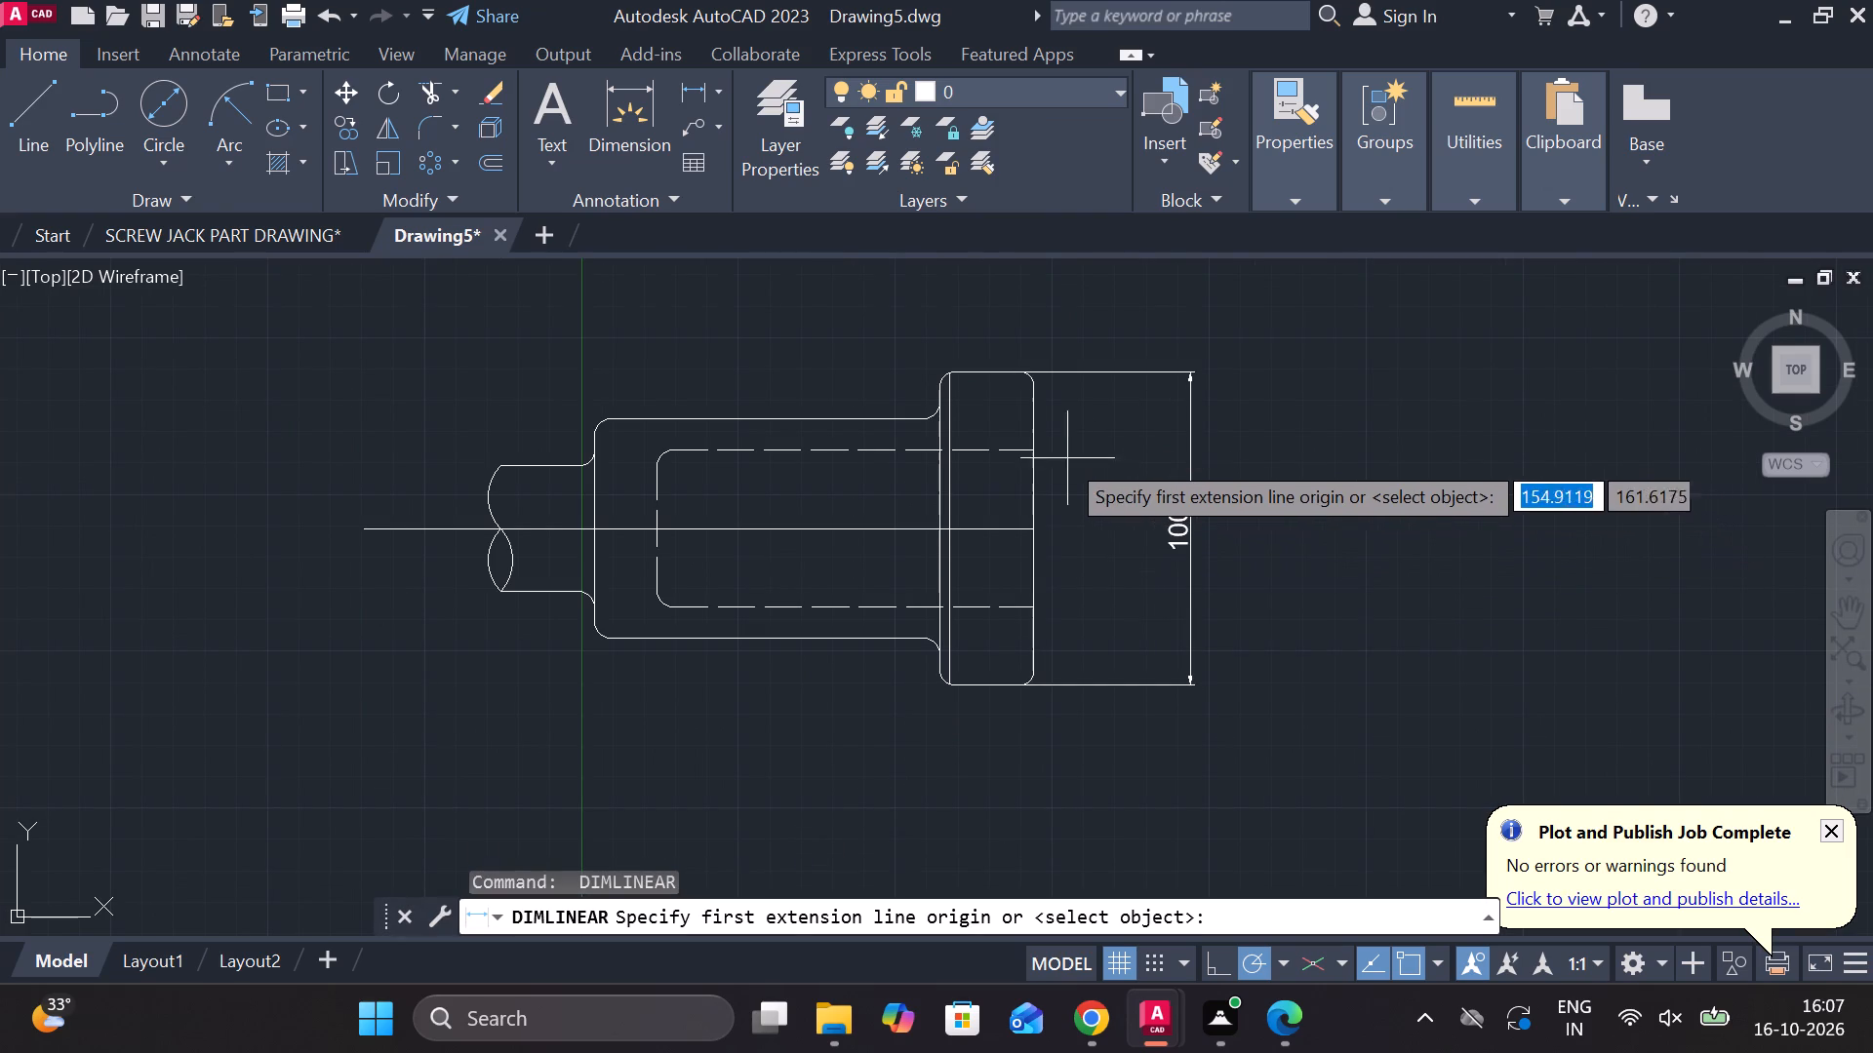
pyautogui.click(1041, 448)
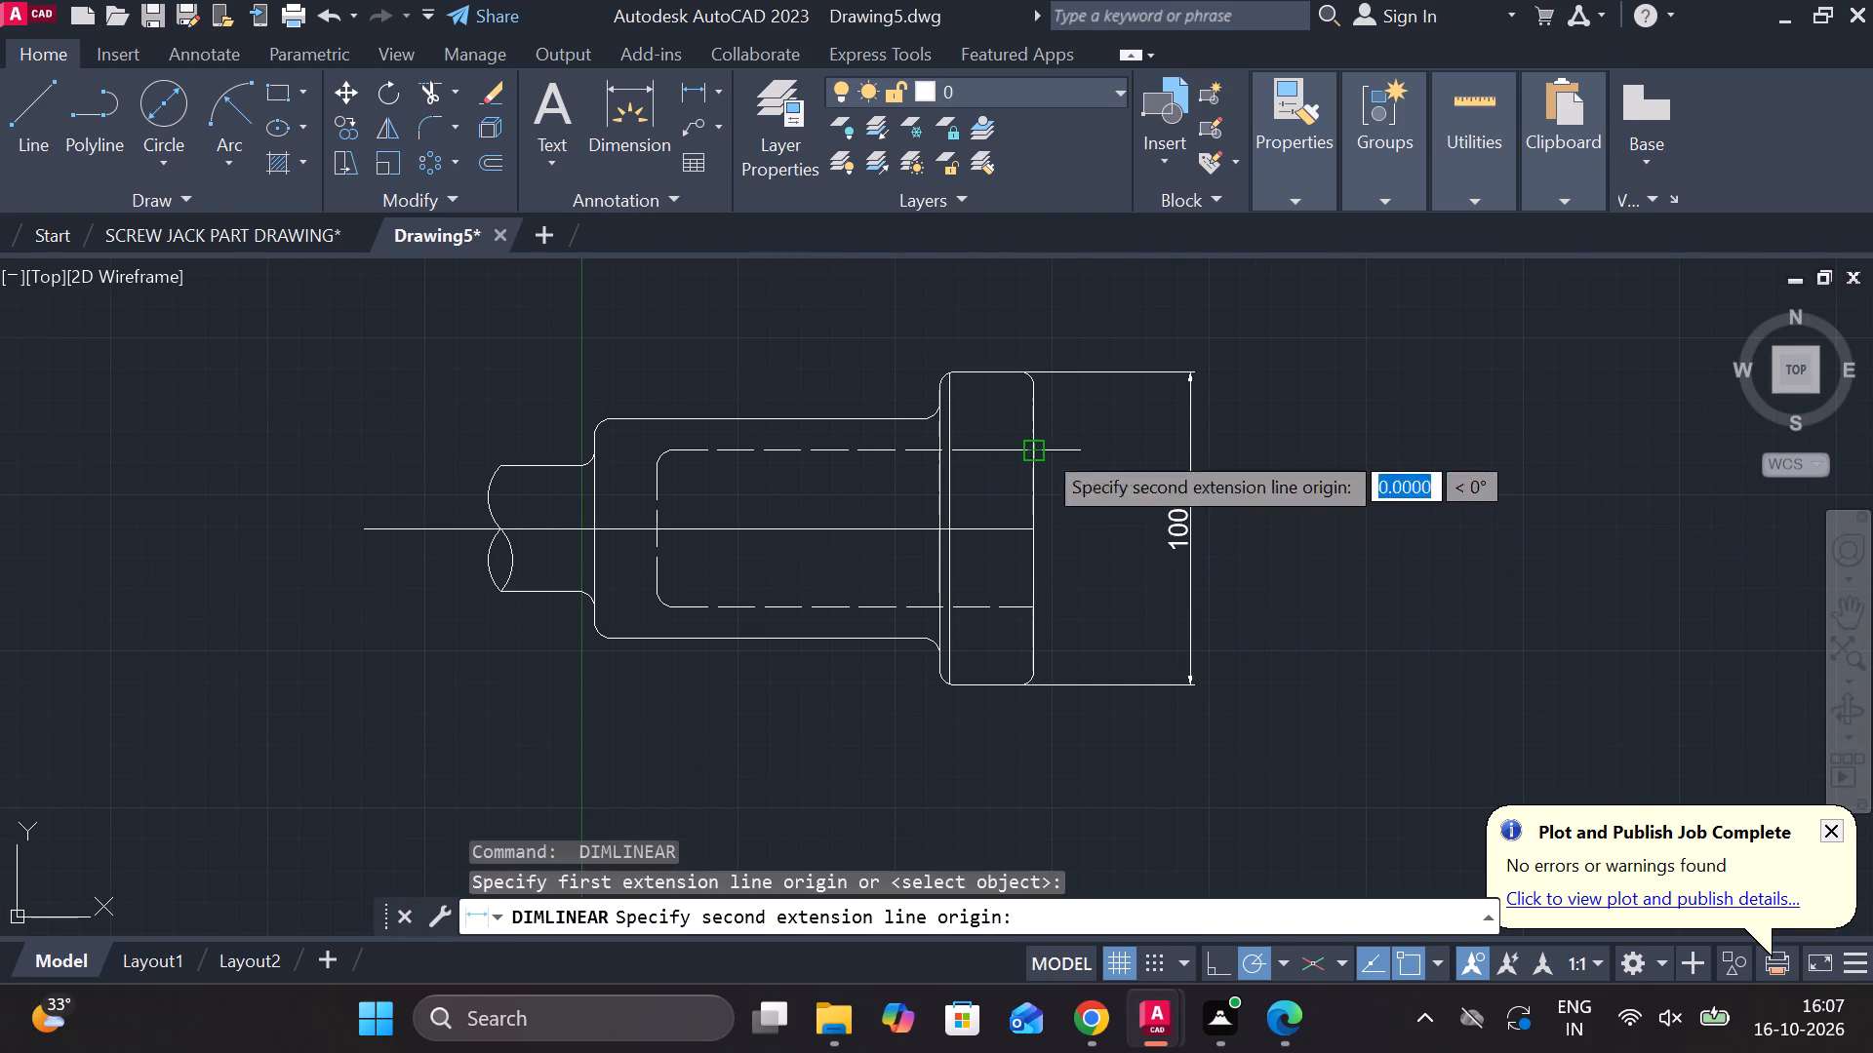
pyautogui.click(1025, 610)
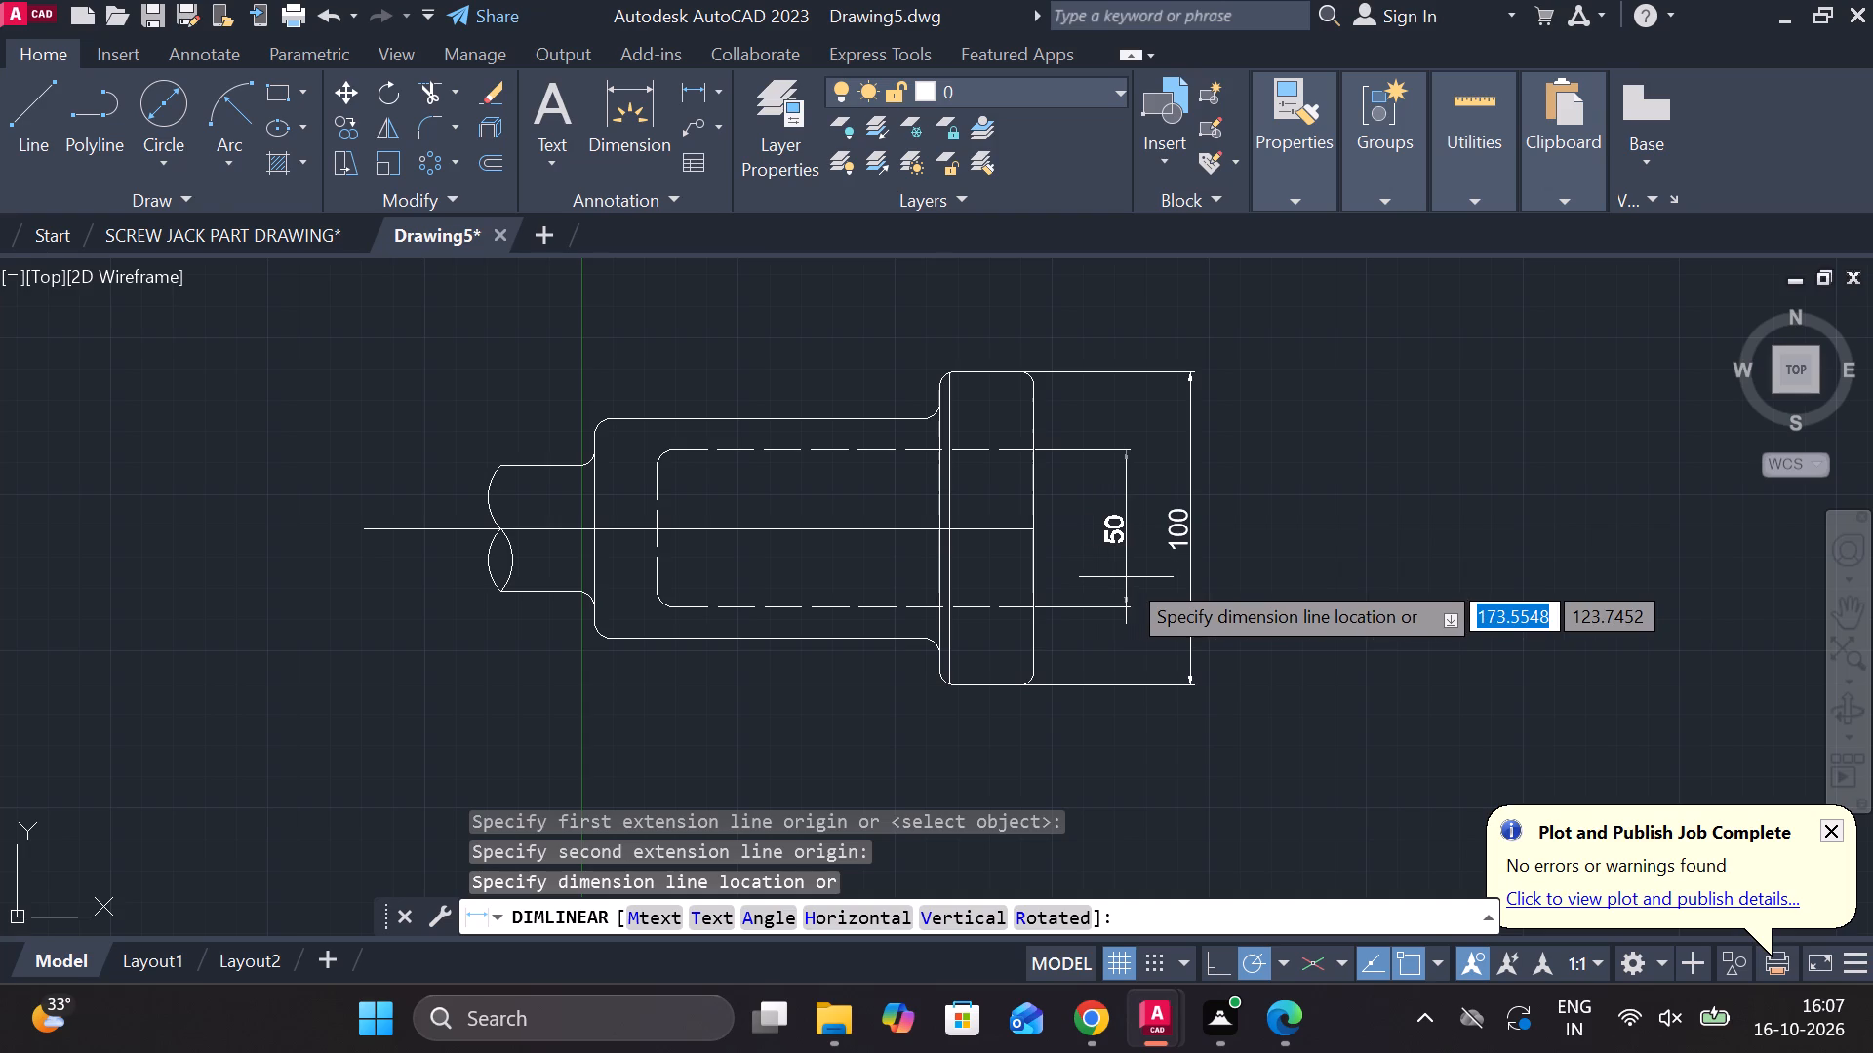
pyautogui.click(1126, 577)
pyautogui.scroll(-1, 1233, 540)
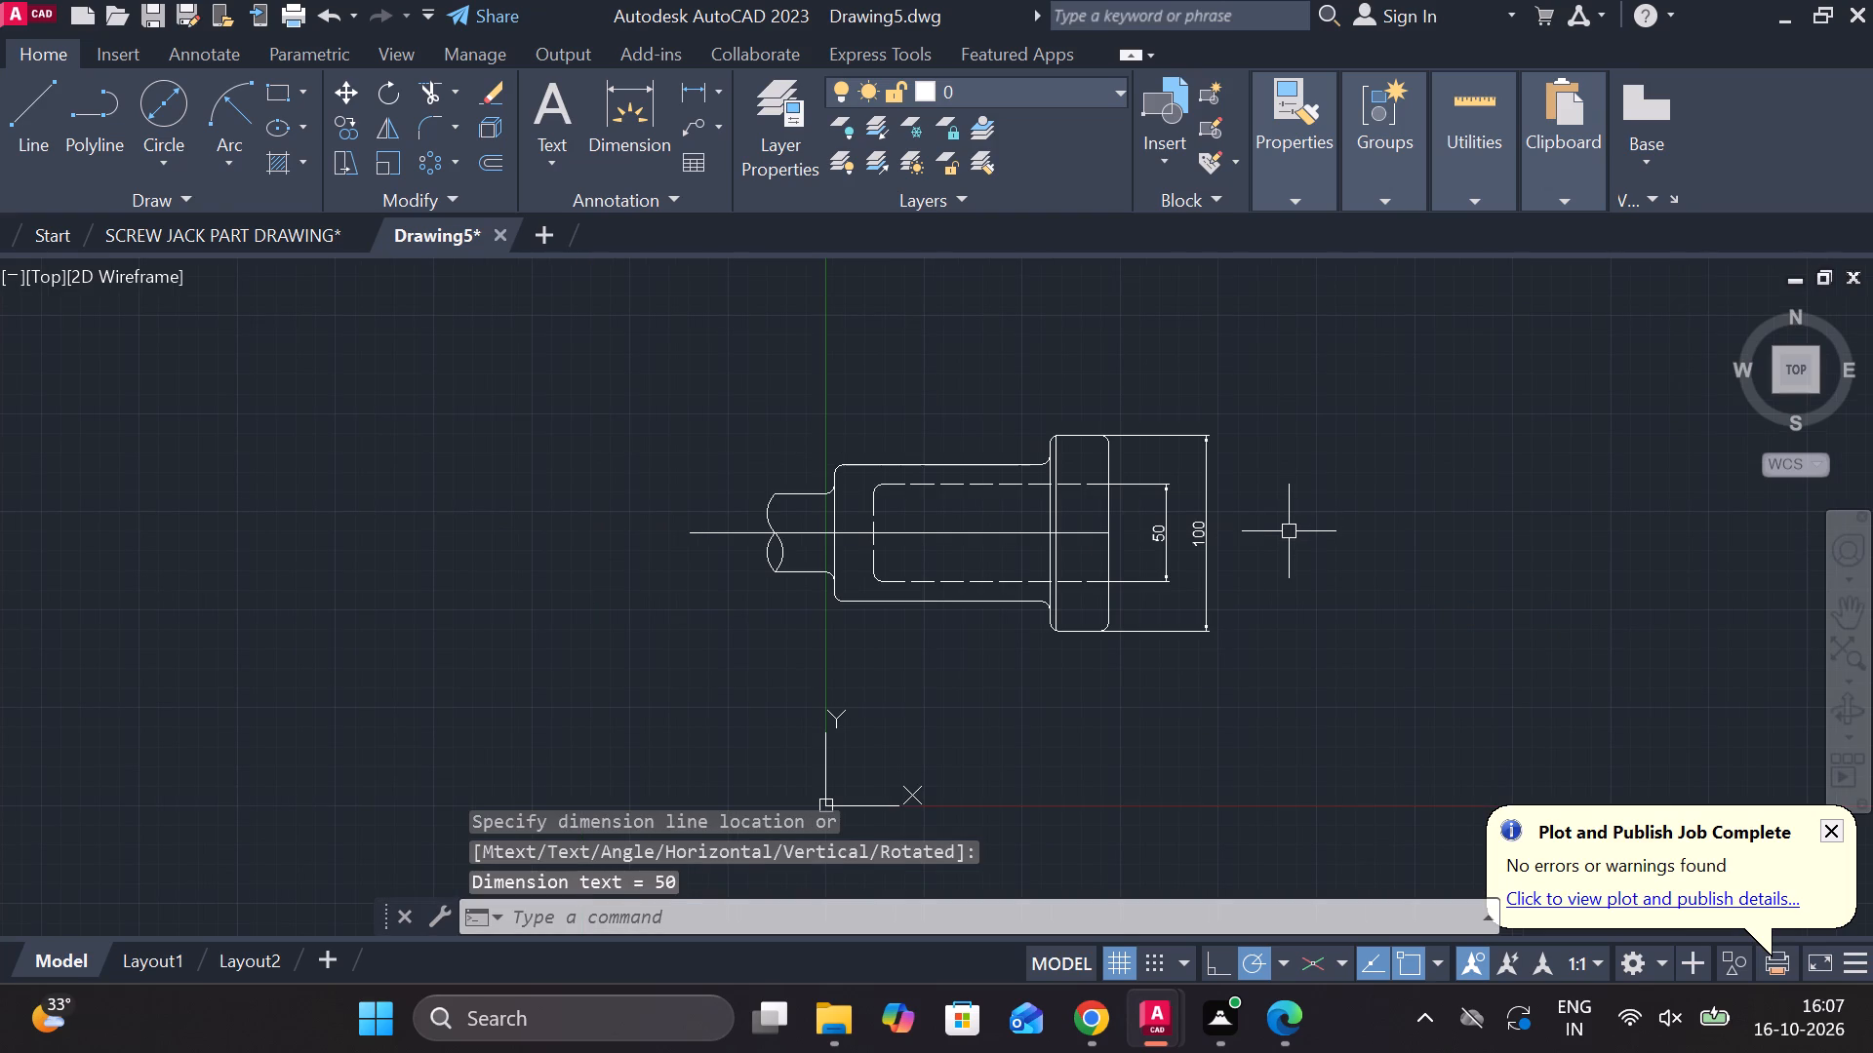
pyautogui.press('Escape')
# Copy the whole part profile, without its dimensions, to a spot about 493 units away, above and left of the original.
pyautogui.click(1082, 643)
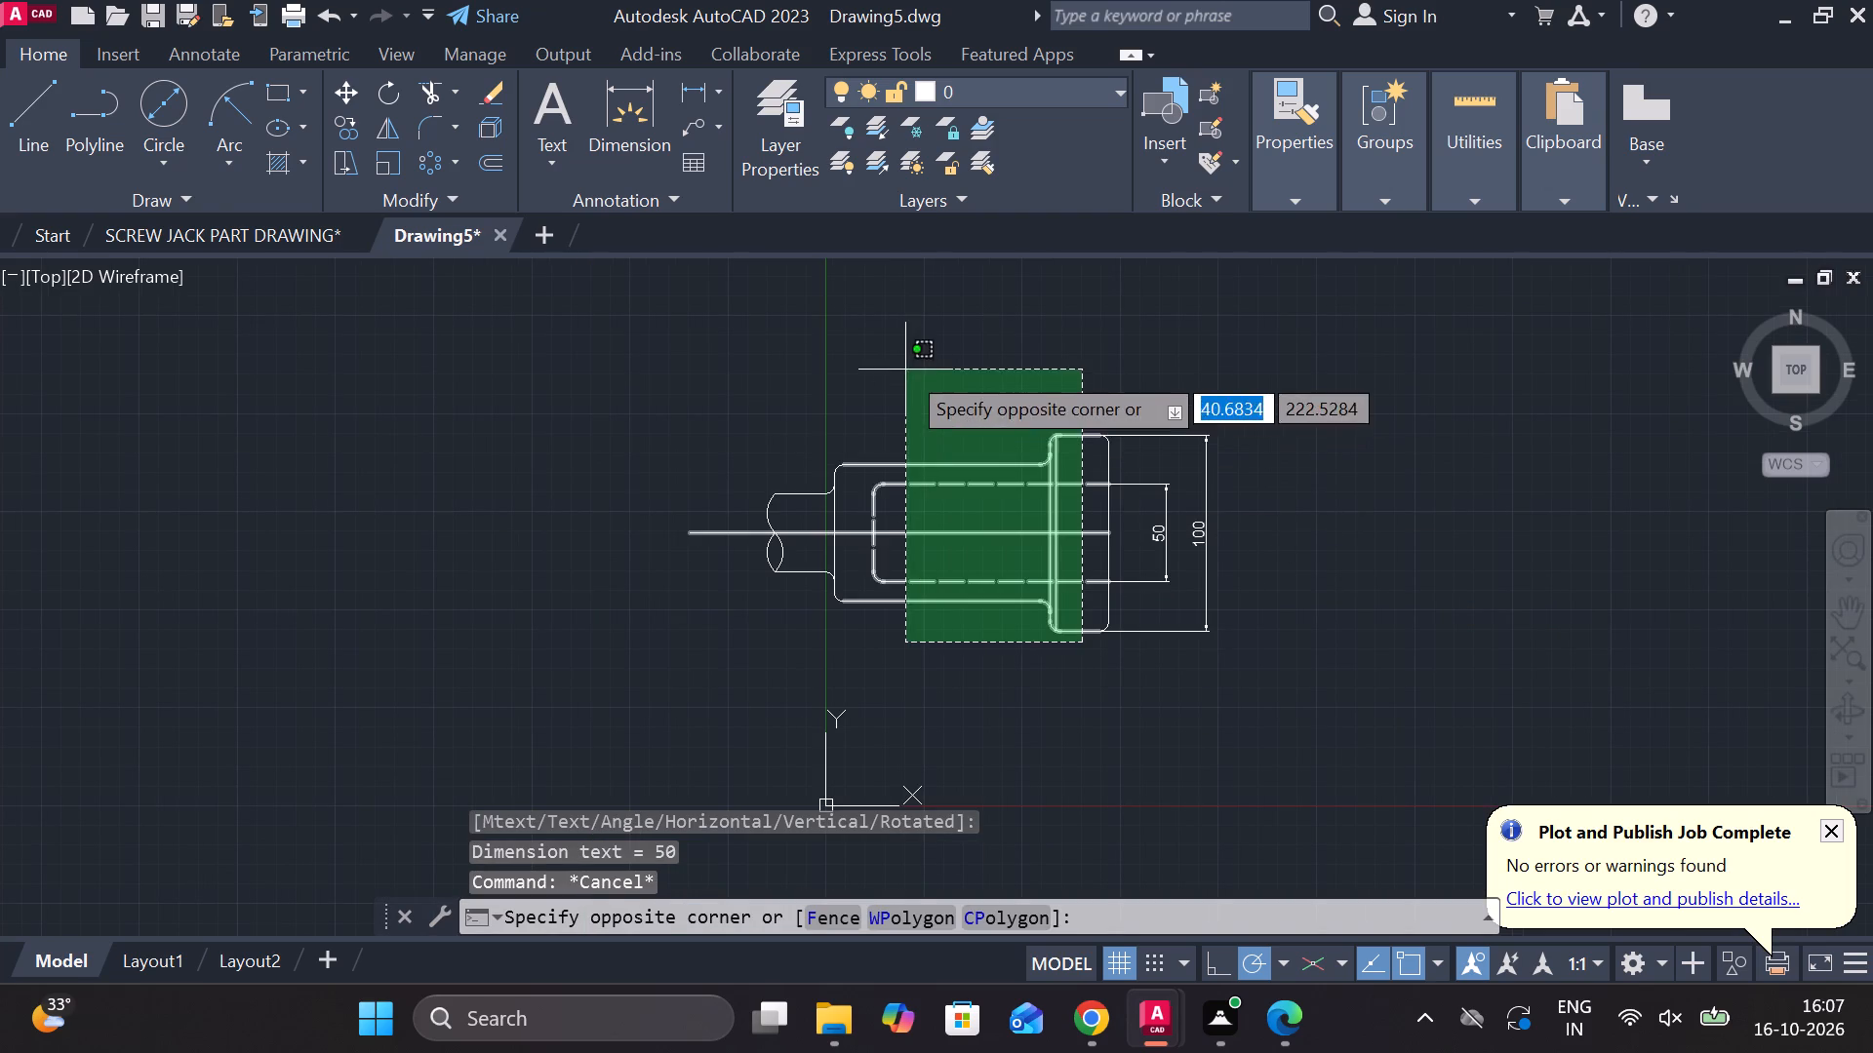
pyautogui.click(701, 408)
pyautogui.scroll(2, 1011, 436)
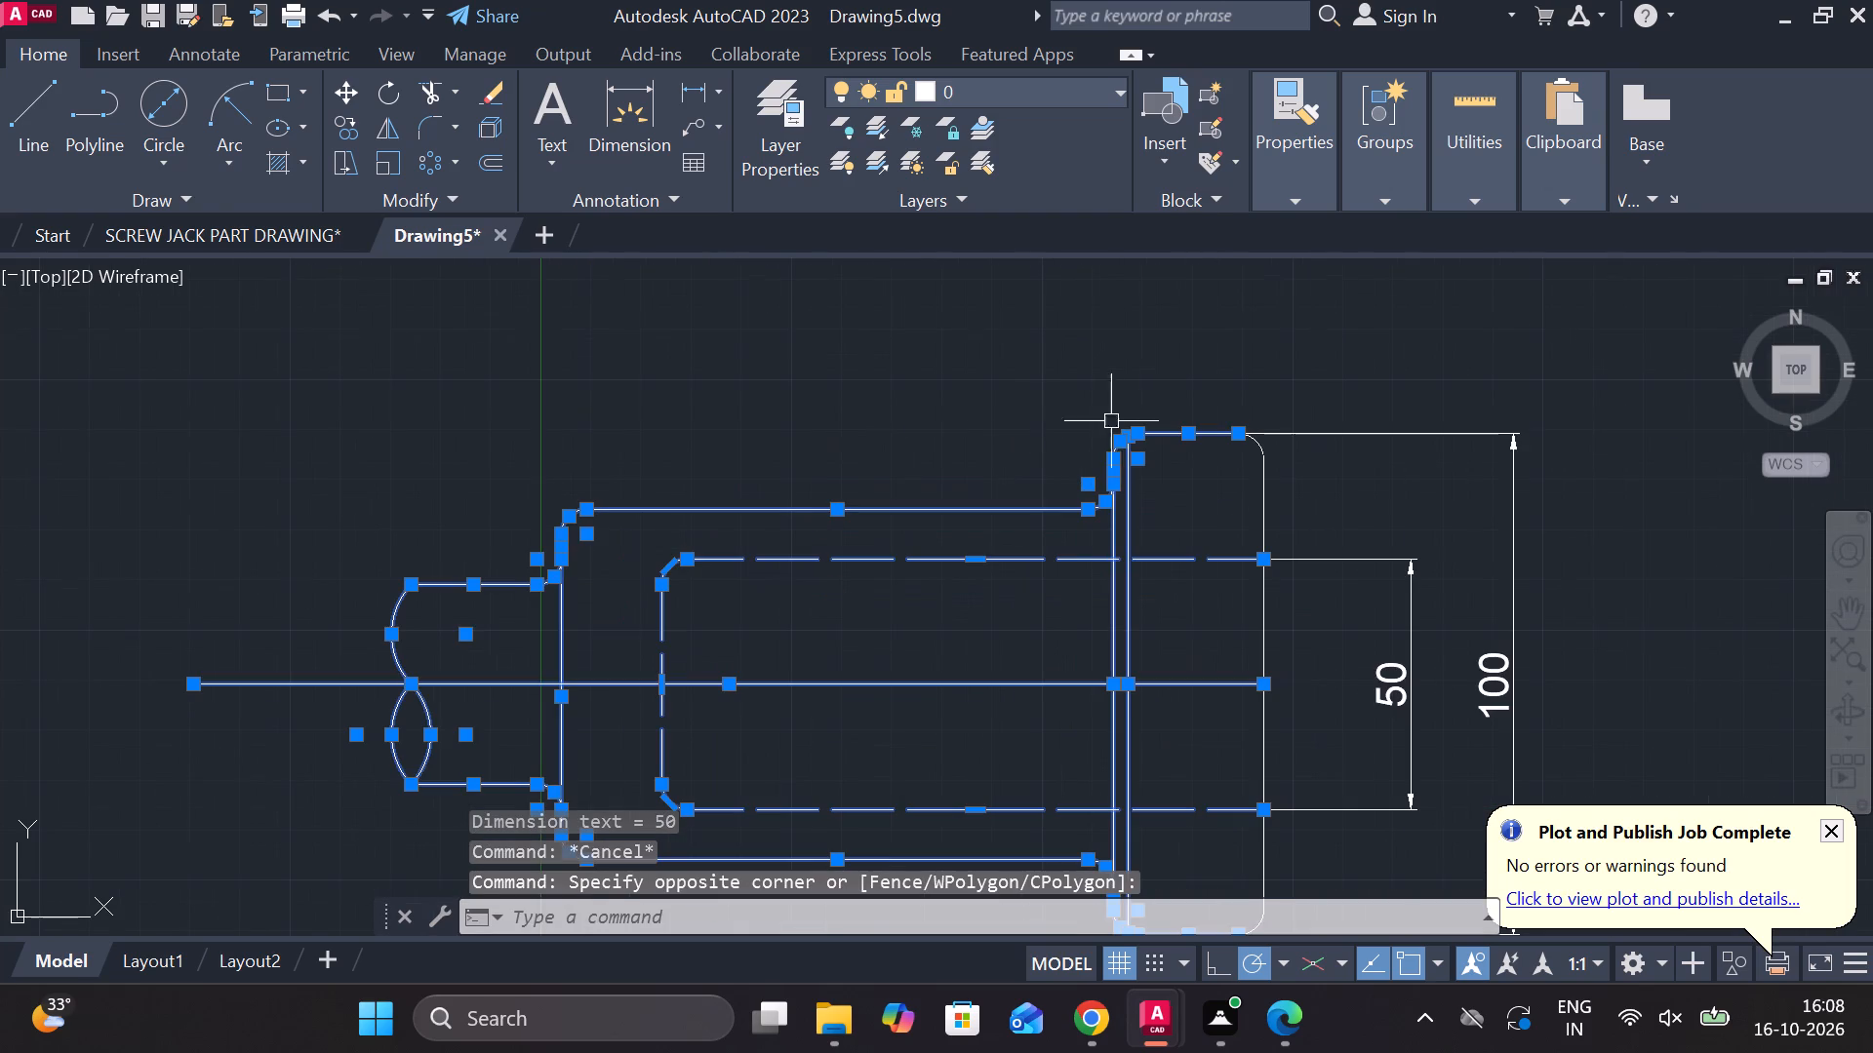
pyautogui.scroll(2, 1263, 446)
pyautogui.click(1258, 437)
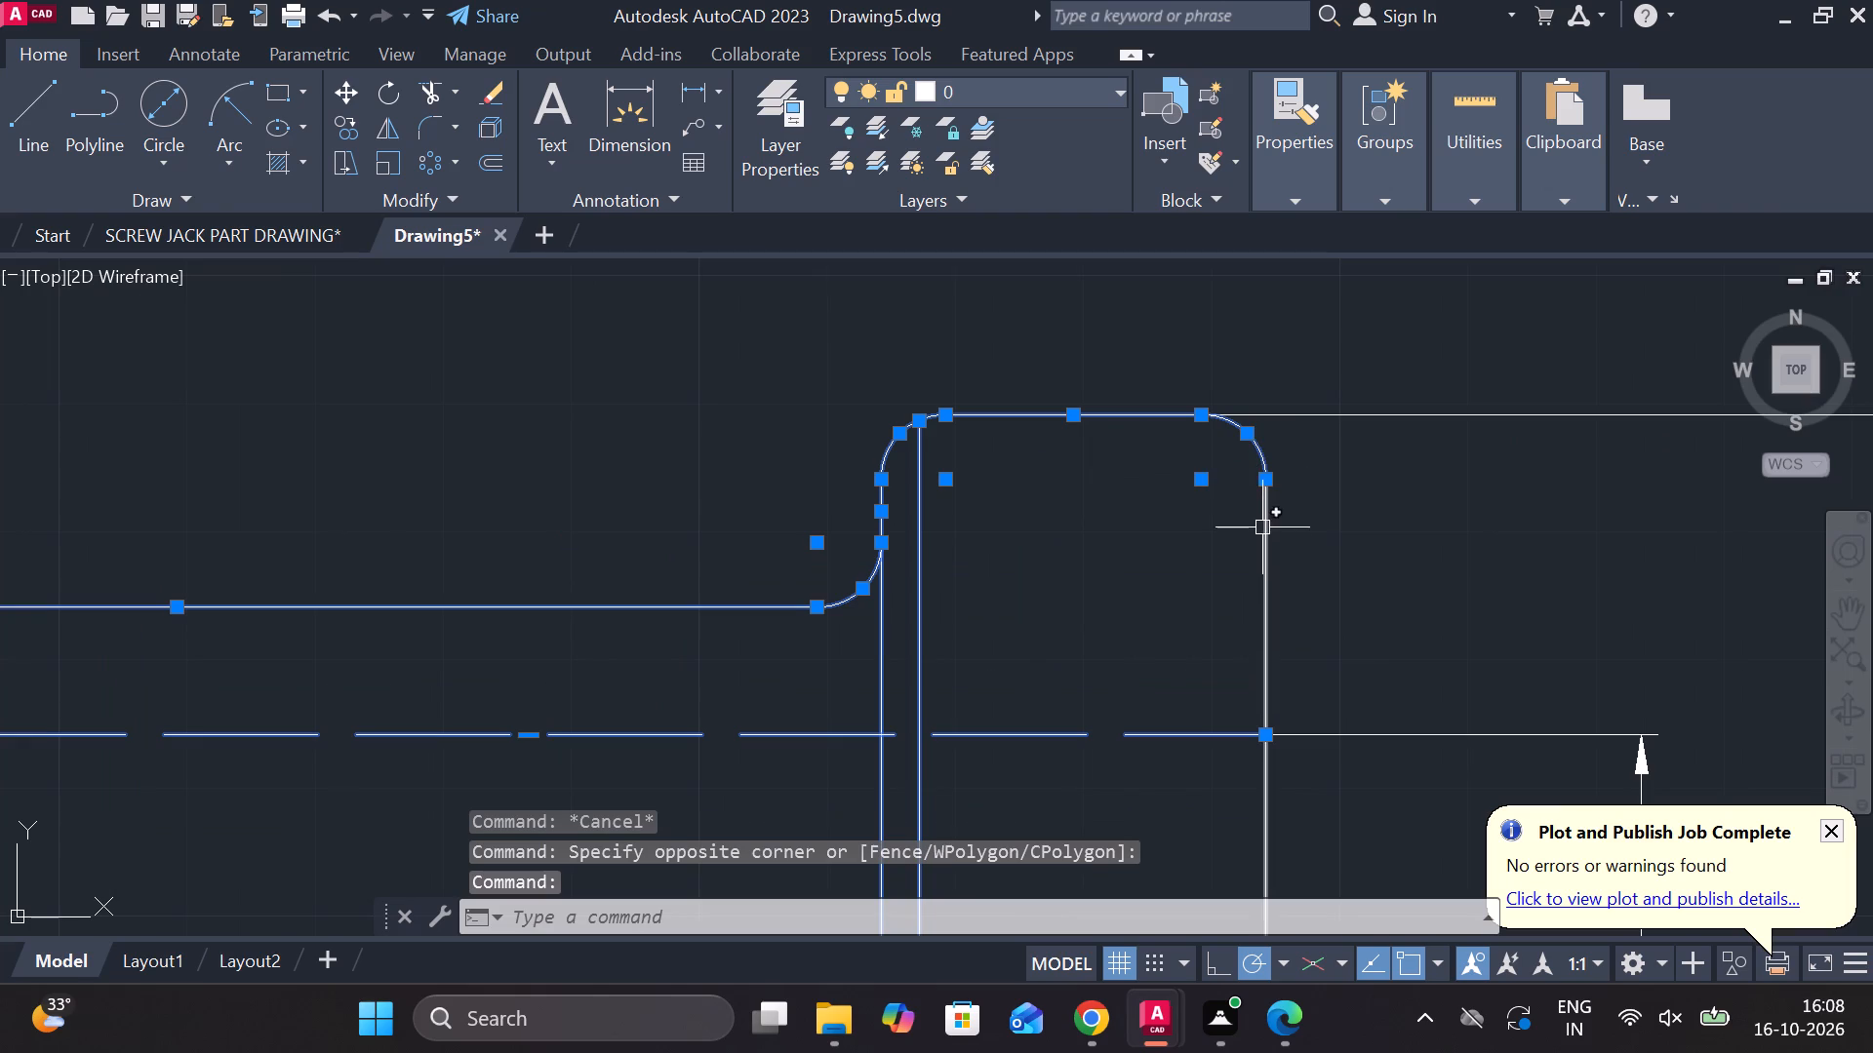
pyautogui.click(1263, 533)
pyautogui.scroll(-2, 1290, 563)
pyautogui.moveTo(1314, 791); pyautogui.dragTo(1257, 478, button='middle')
pyautogui.scroll(3, 1228, 682)
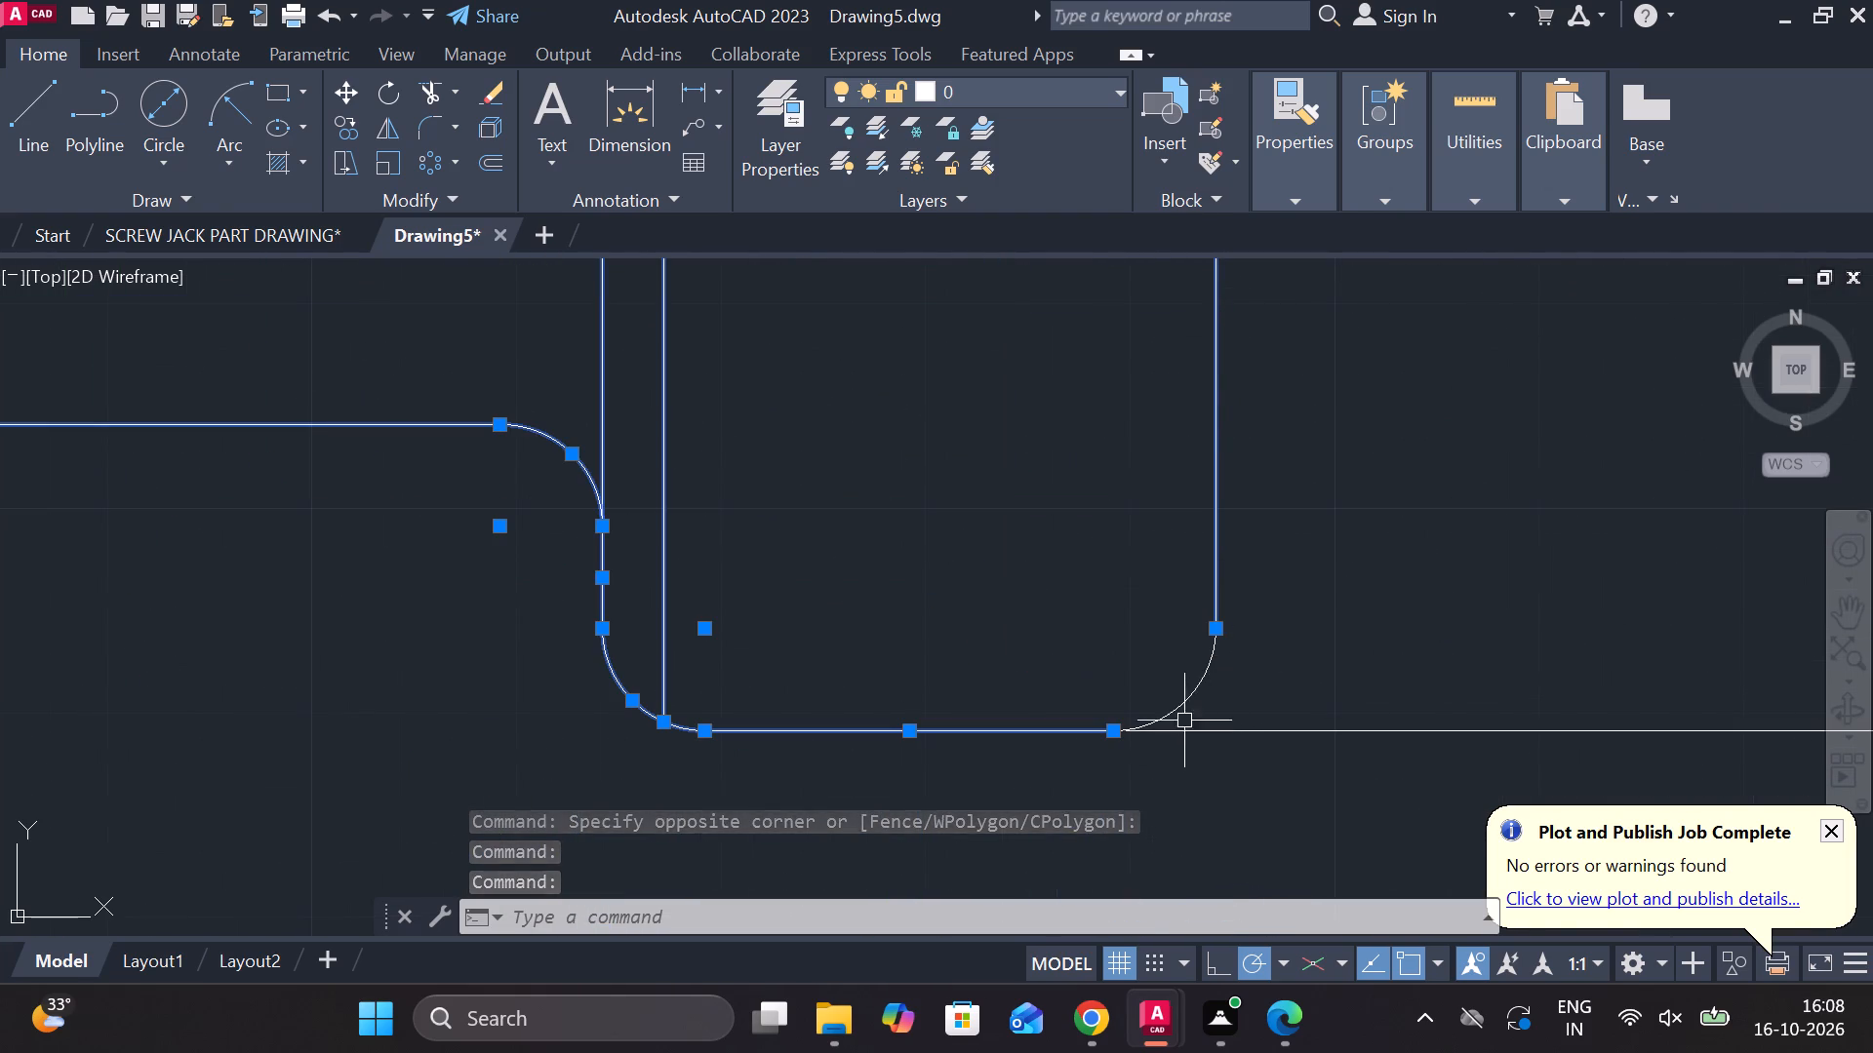
pyautogui.click(1181, 703)
pyautogui.scroll(-4, 1190, 616)
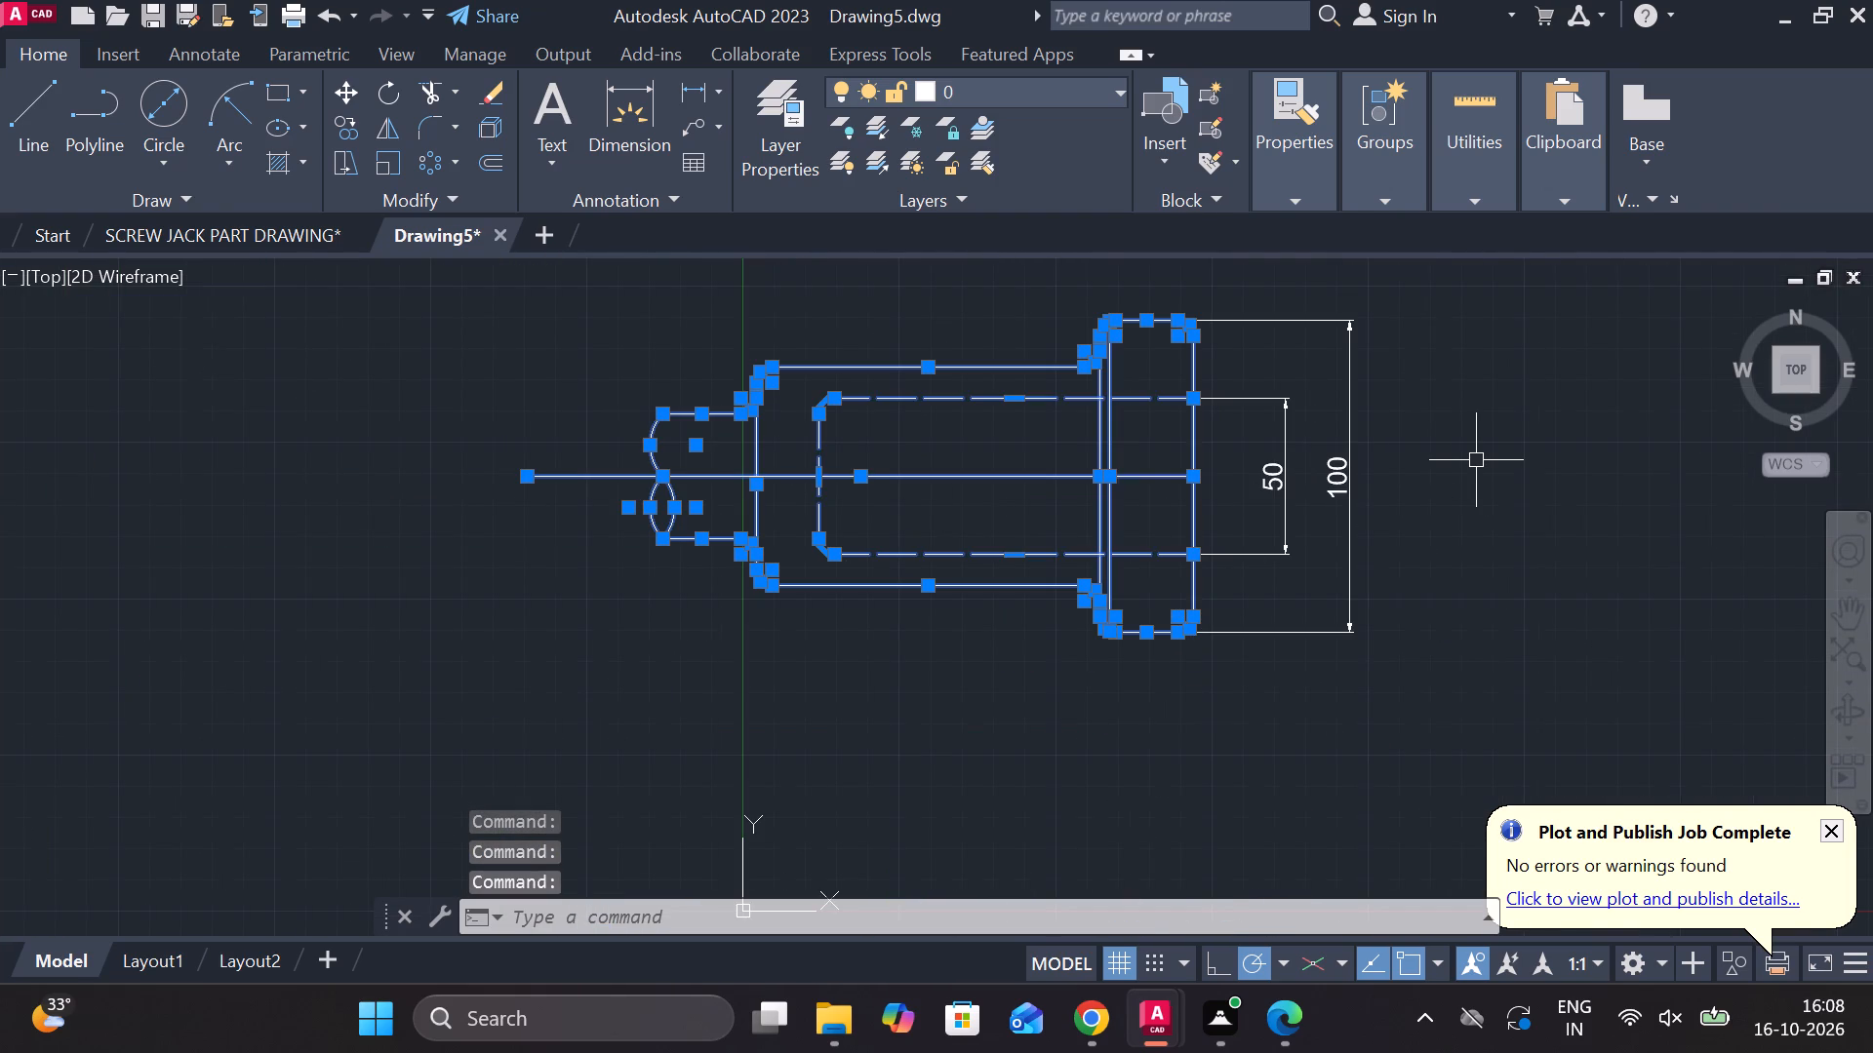
pyautogui.write('CO')
pyautogui.press('Return')
pyautogui.click(1477, 526)
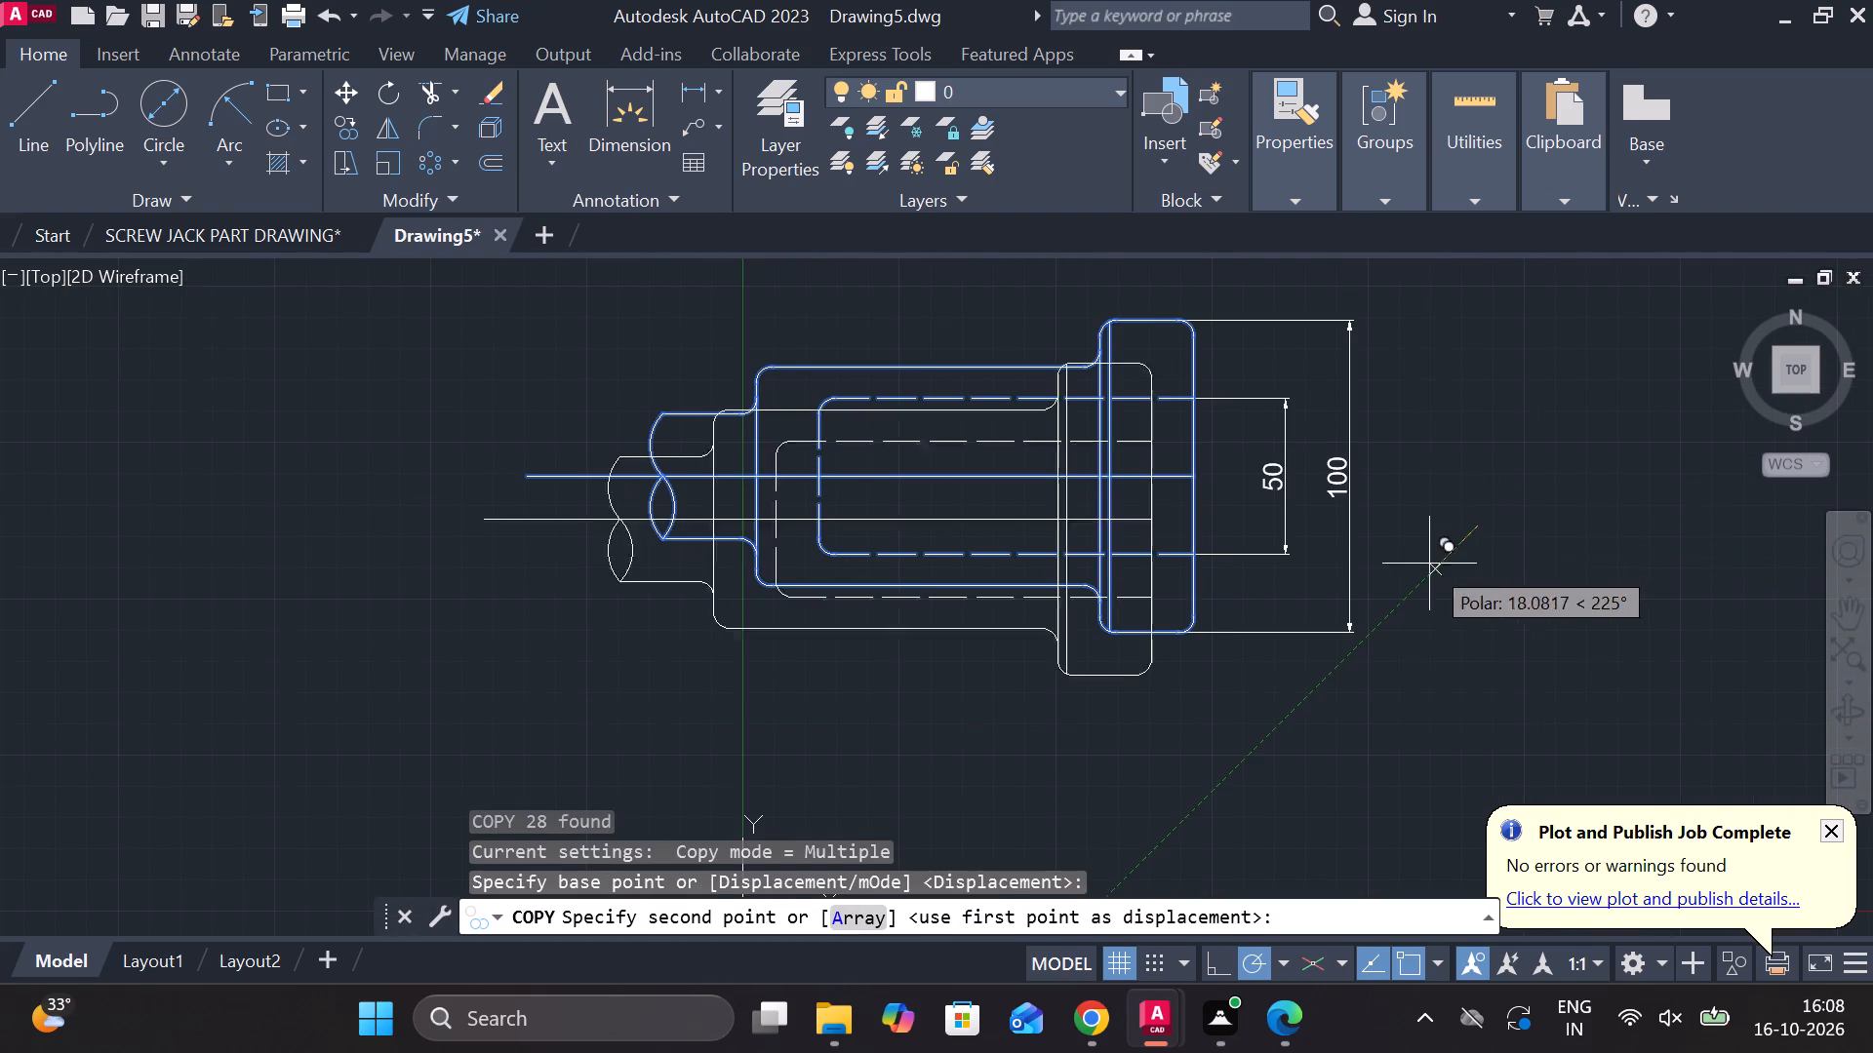
pyautogui.scroll(-2, 1272, 583)
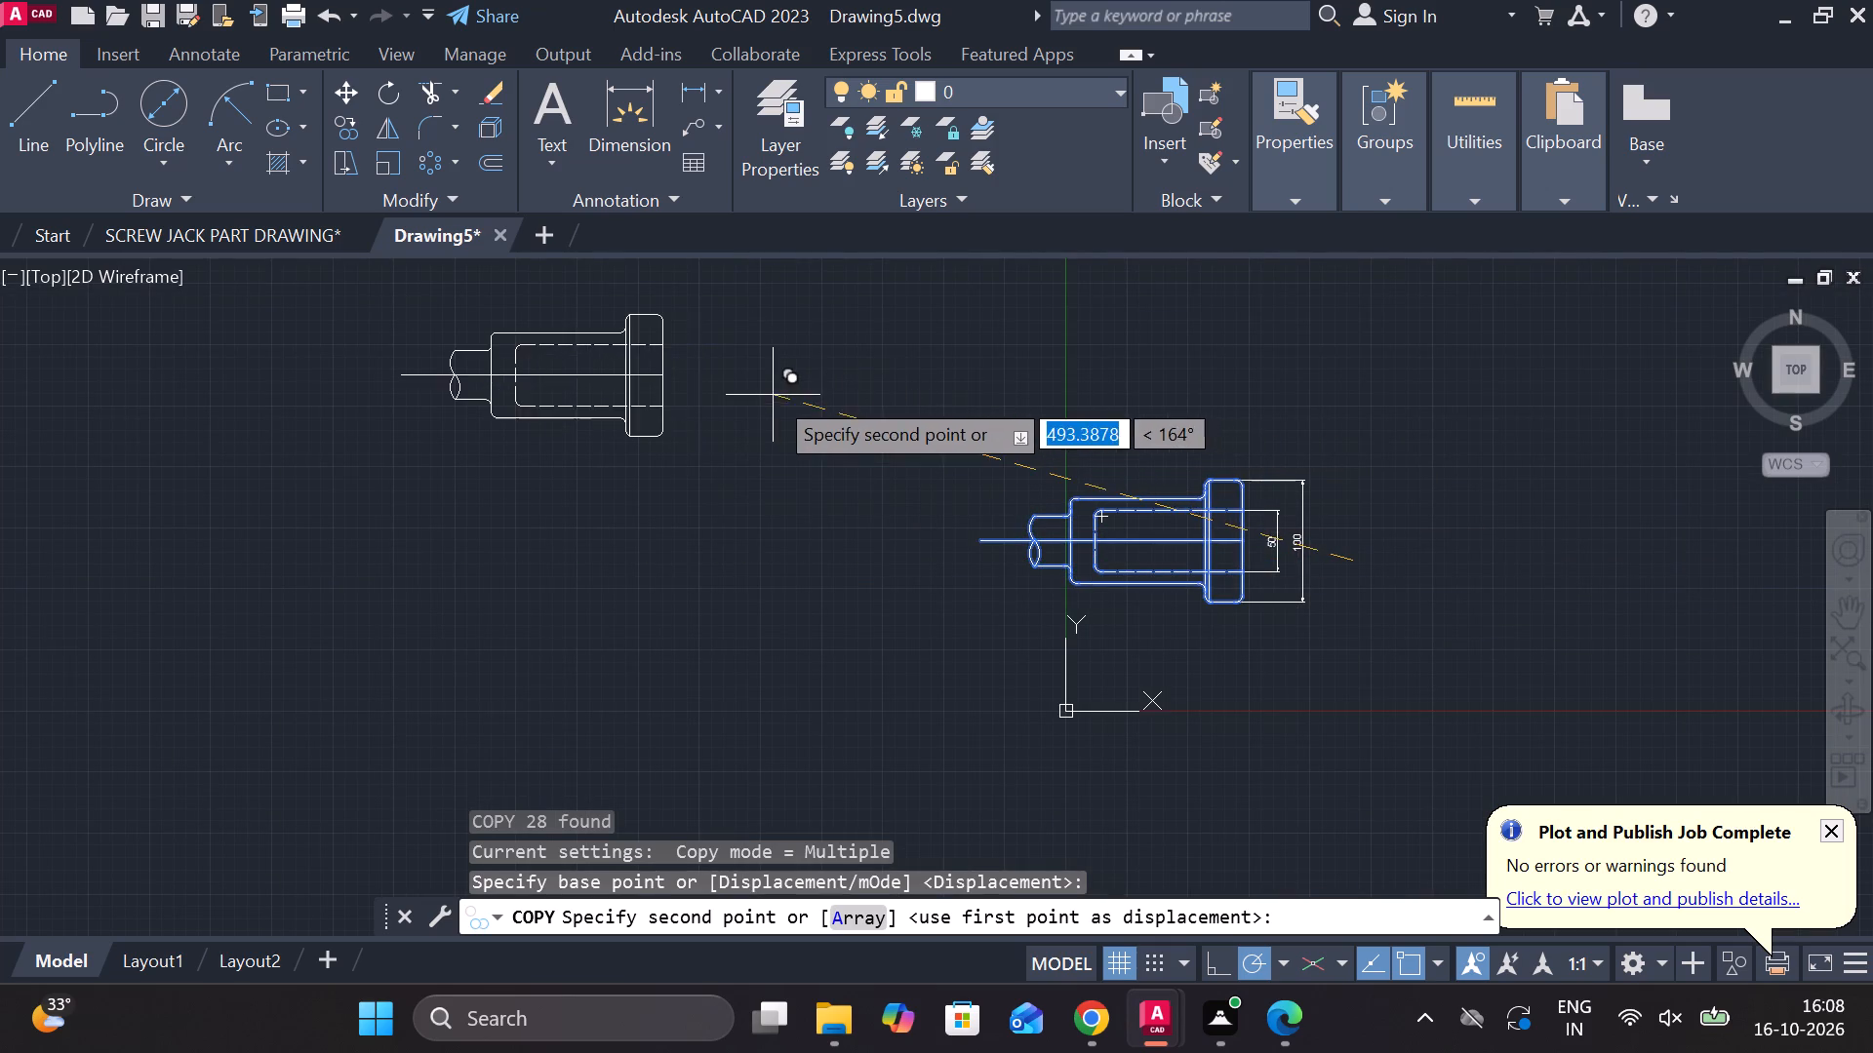
pyautogui.click(773, 395)
pyautogui.press('Escape')
# Add a vertical linear dimension for the original part's body height, placed left of the break-line stub.
pyautogui.scroll(2, 1076, 457)
pyautogui.moveTo(1127, 452); pyautogui.dragTo(793, 202, button='middle')
pyautogui.press('Escape')
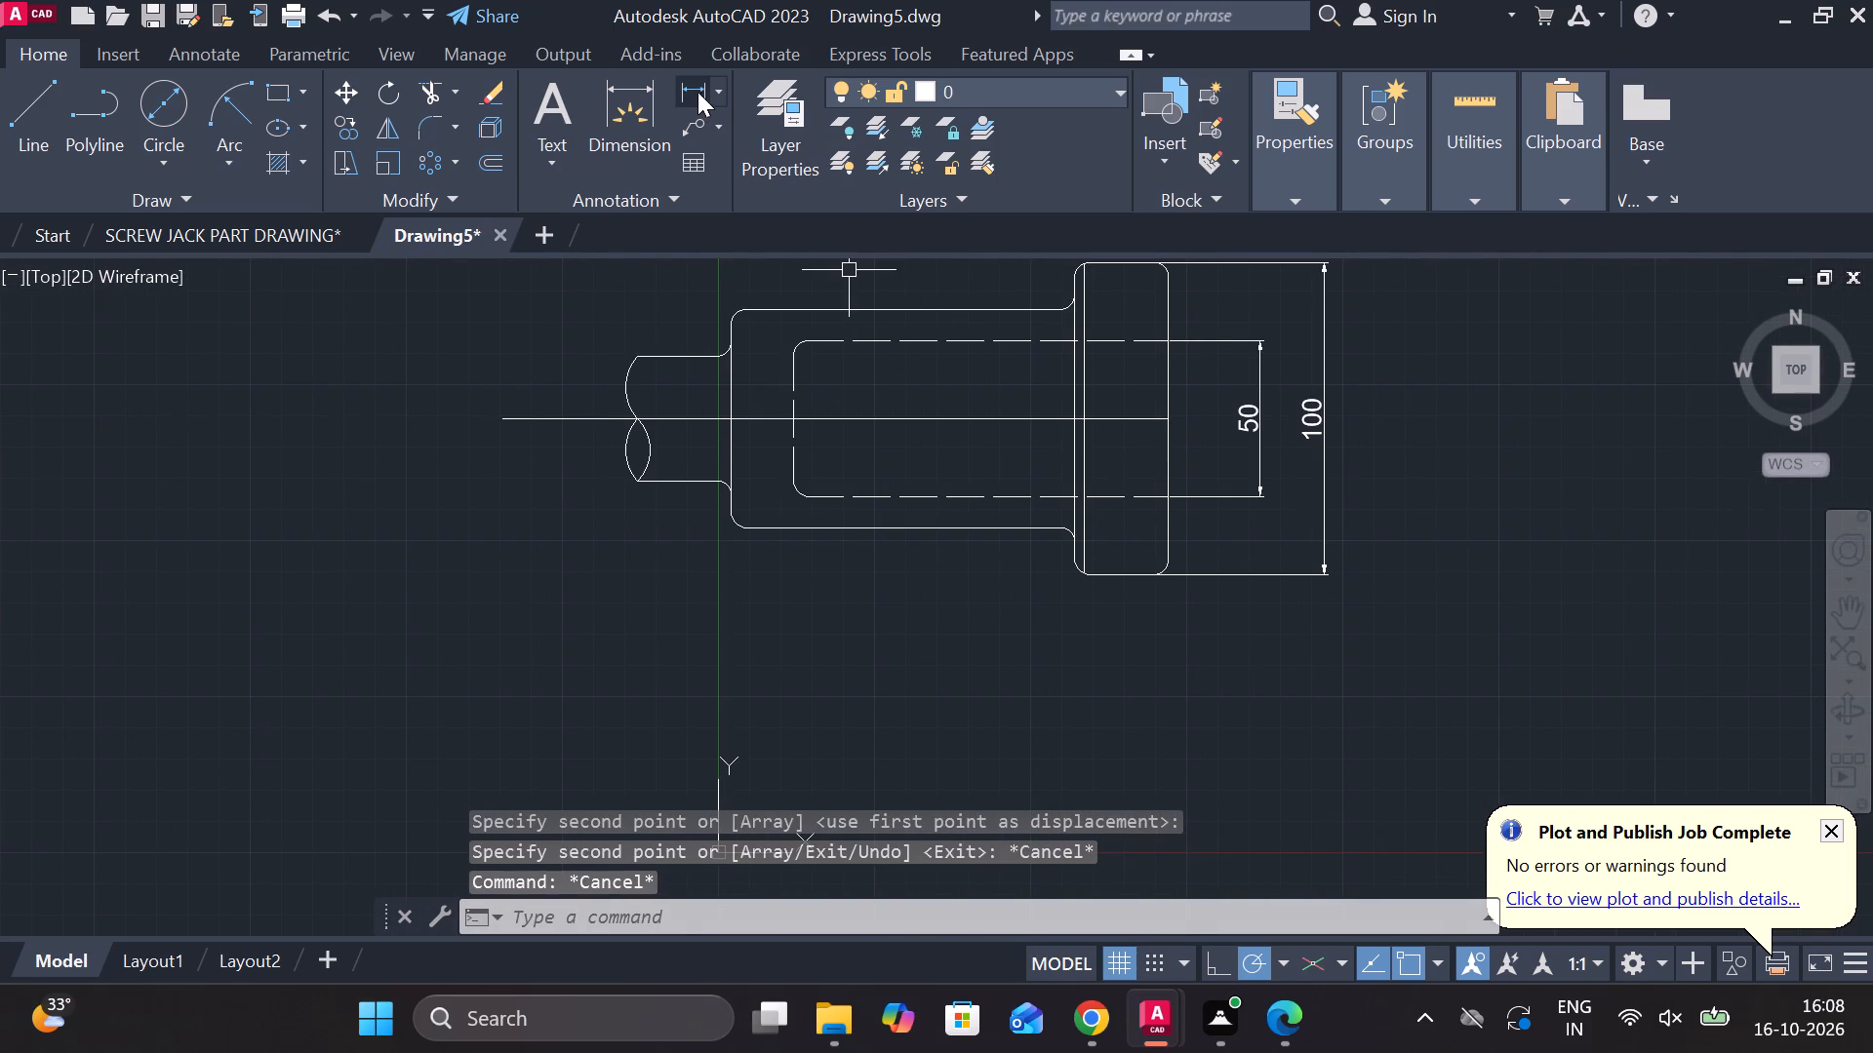
pyautogui.click(695, 92)
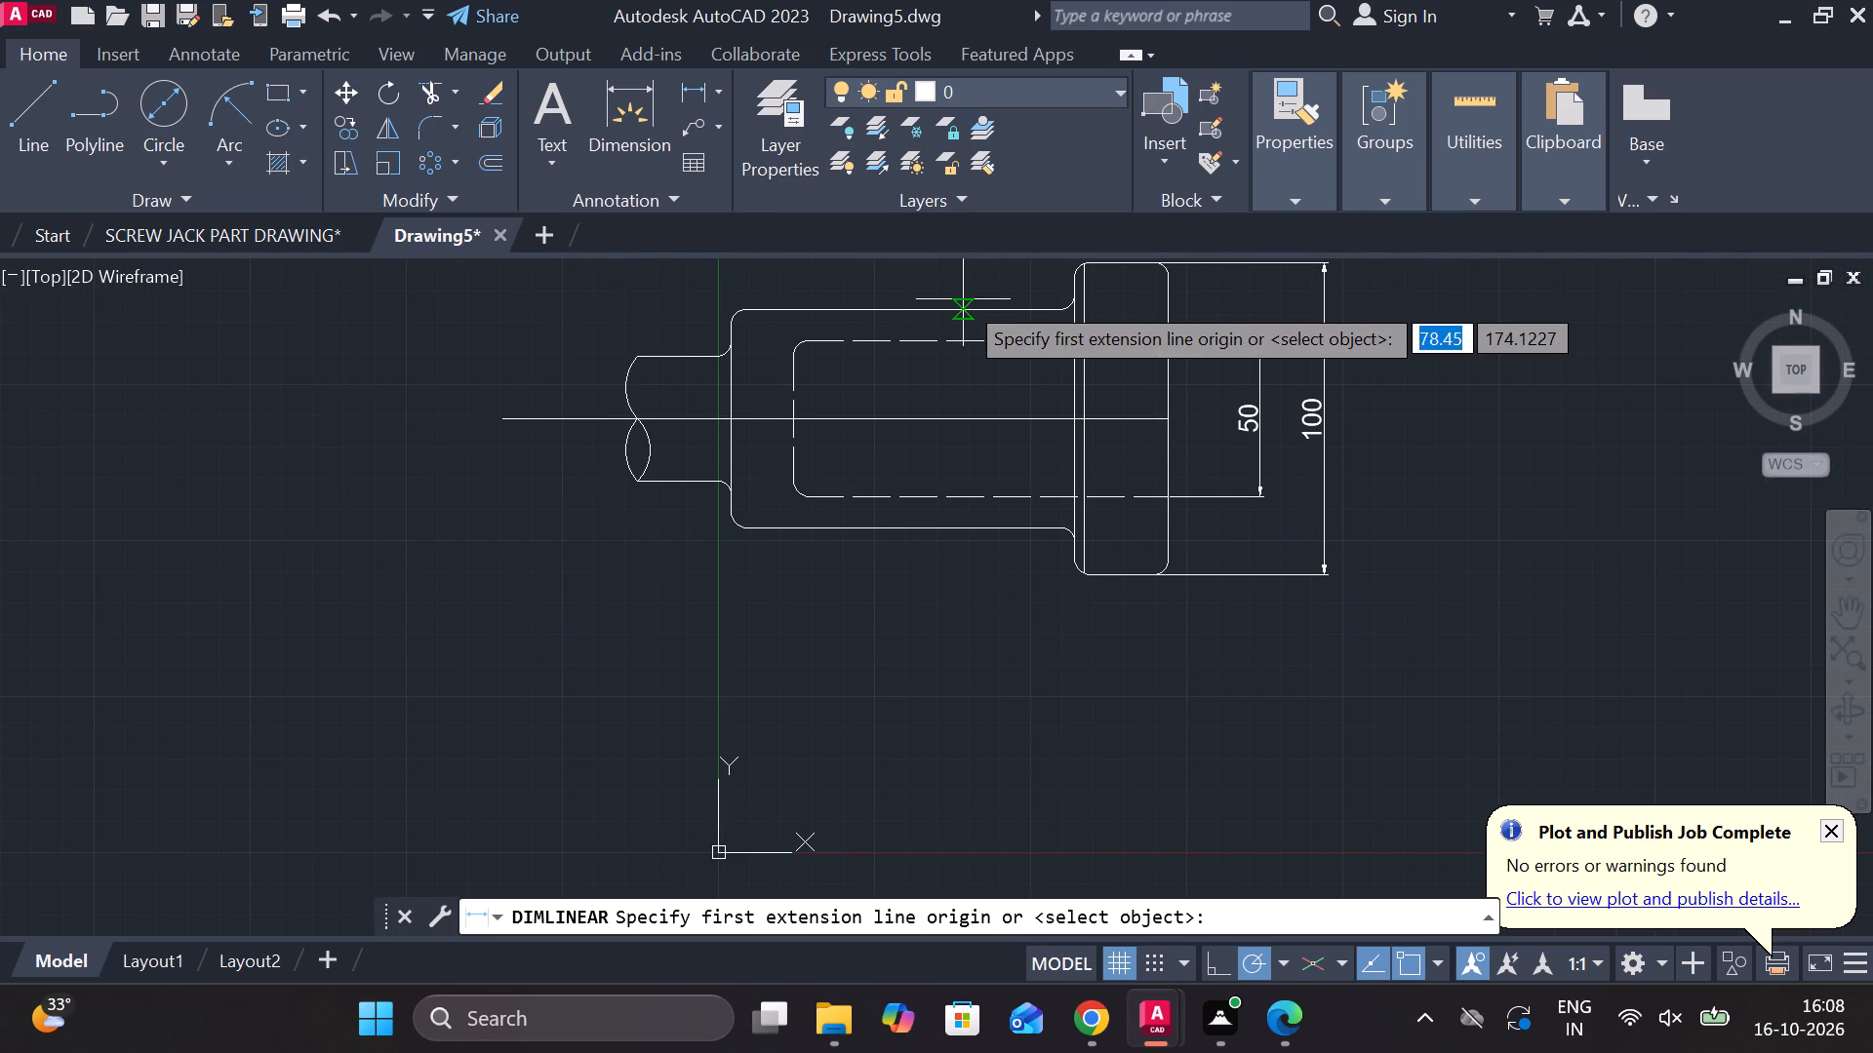
pyautogui.scroll(1, 968, 343)
pyautogui.moveTo(665, 408); pyautogui.dragTo(998, 479, button='middle')
pyautogui.click(957, 359)
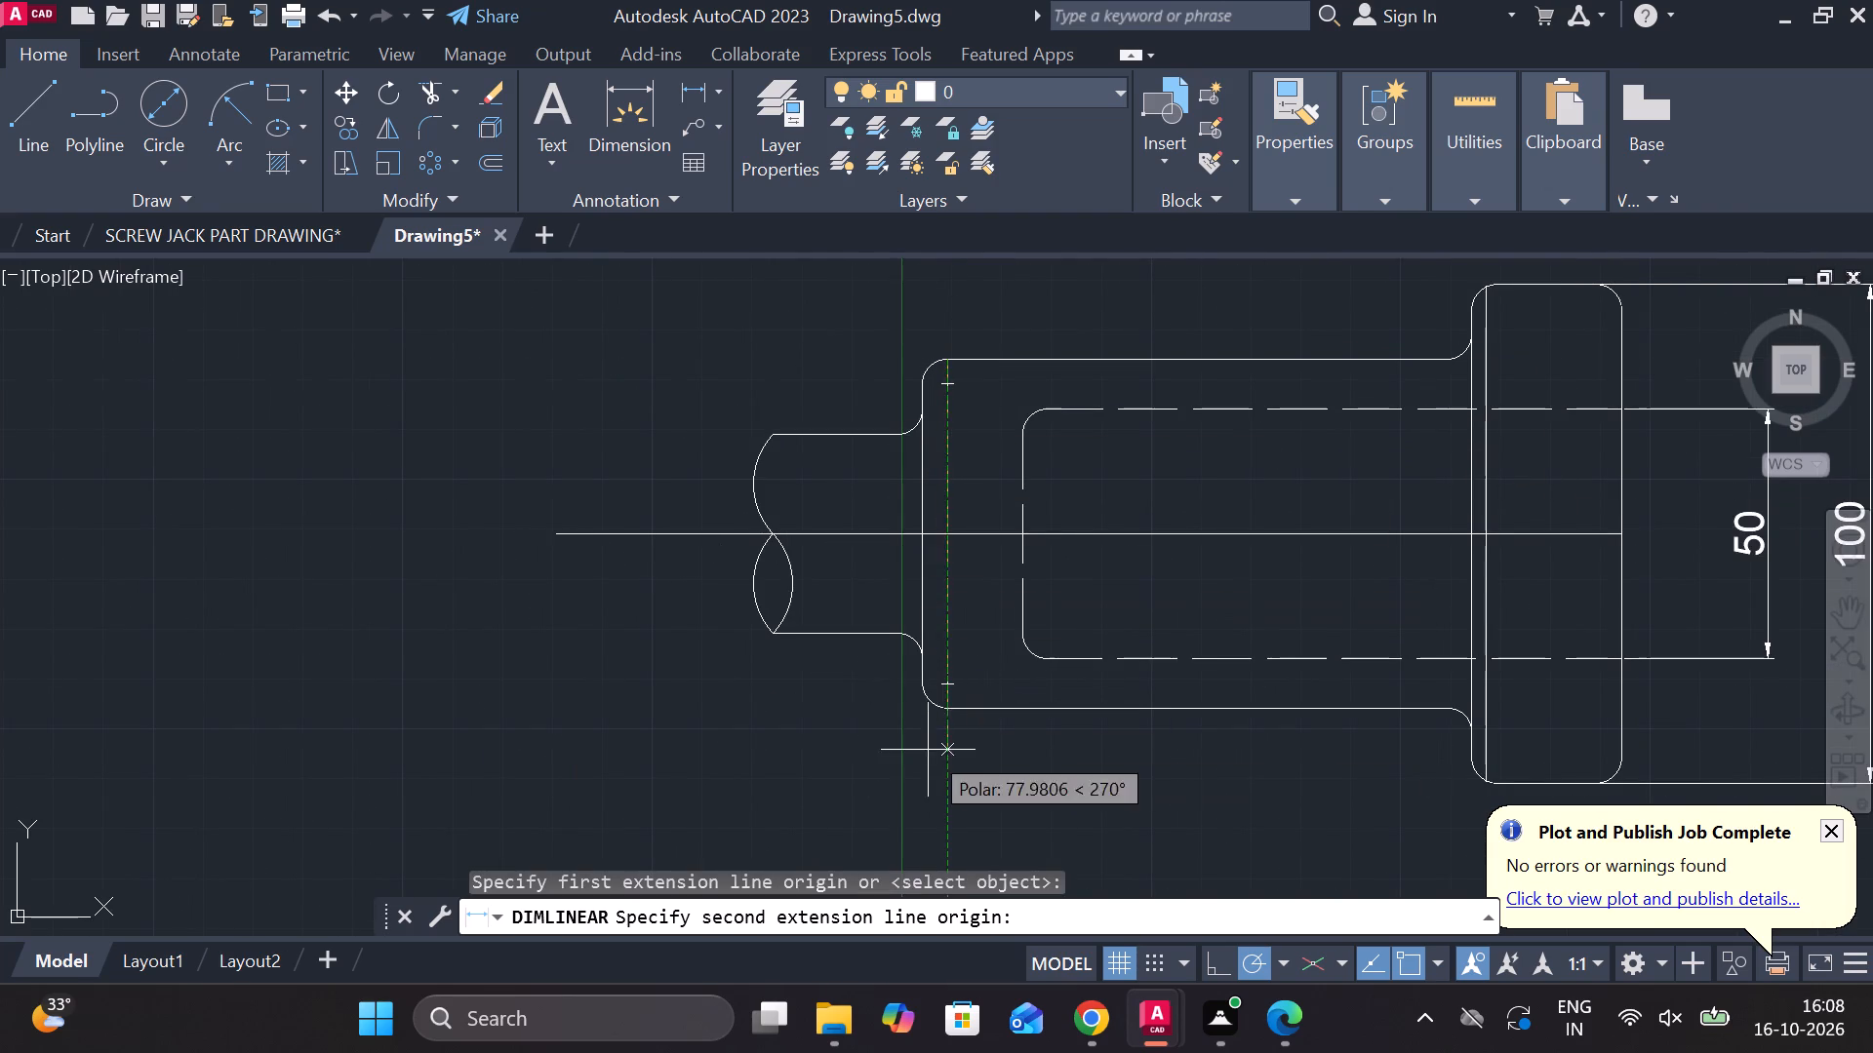
pyautogui.click(955, 709)
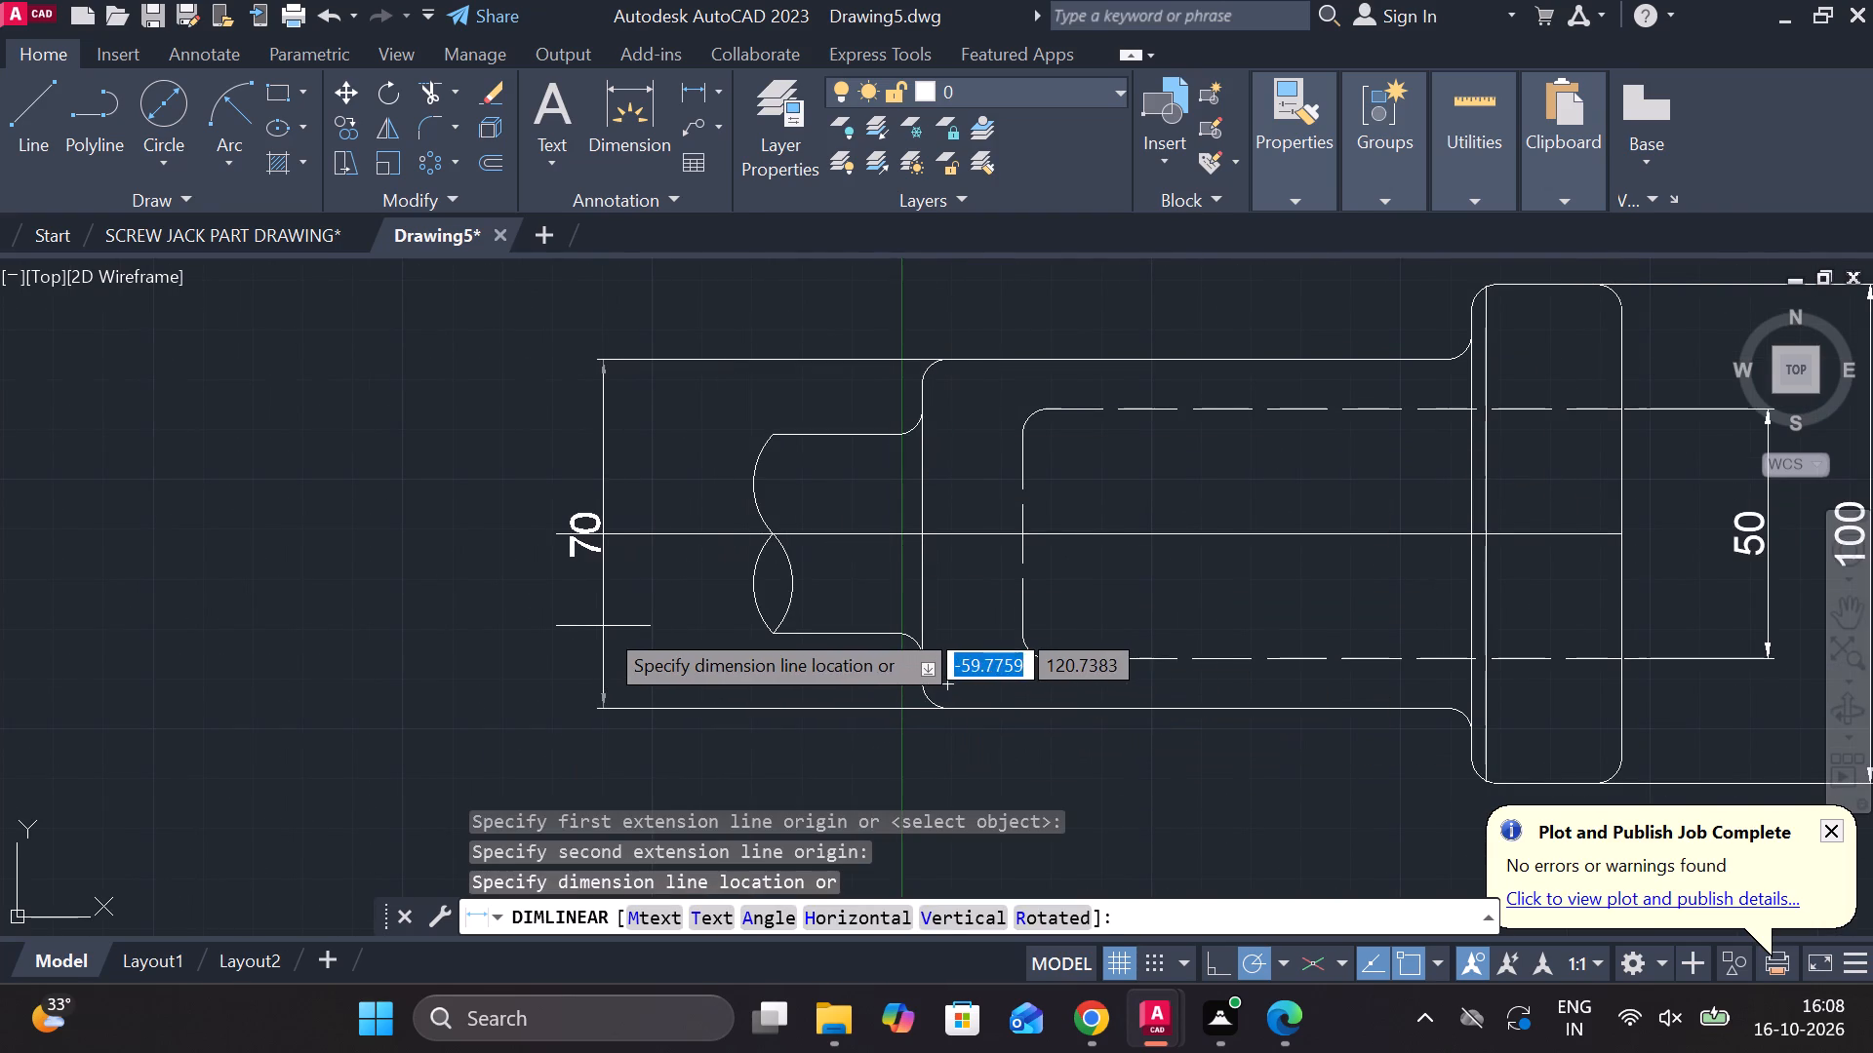
pyautogui.click(539, 624)
# Add a vertical linear dimension for the break-line stub's height, placed between the stub and the body height dimension.
pyautogui.press('space')
pyautogui.click(802, 433)
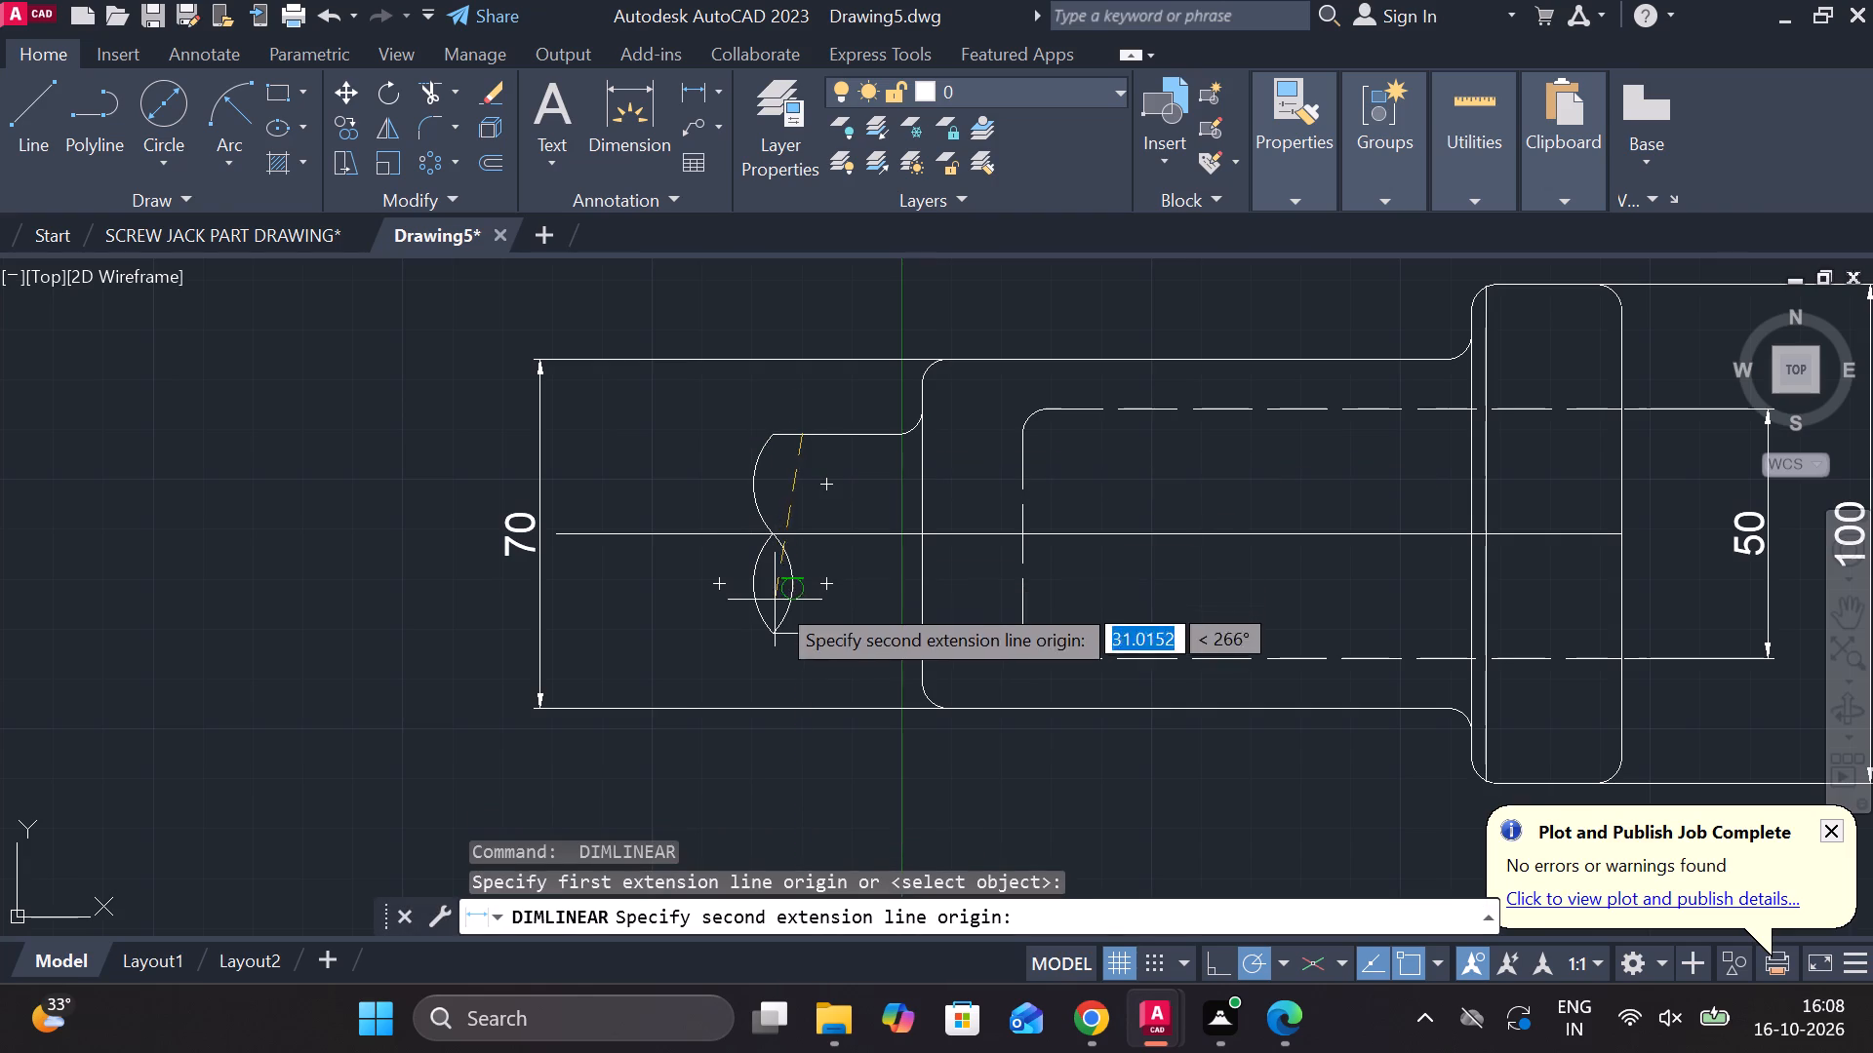
pyautogui.click(795, 625)
pyautogui.click(636, 610)
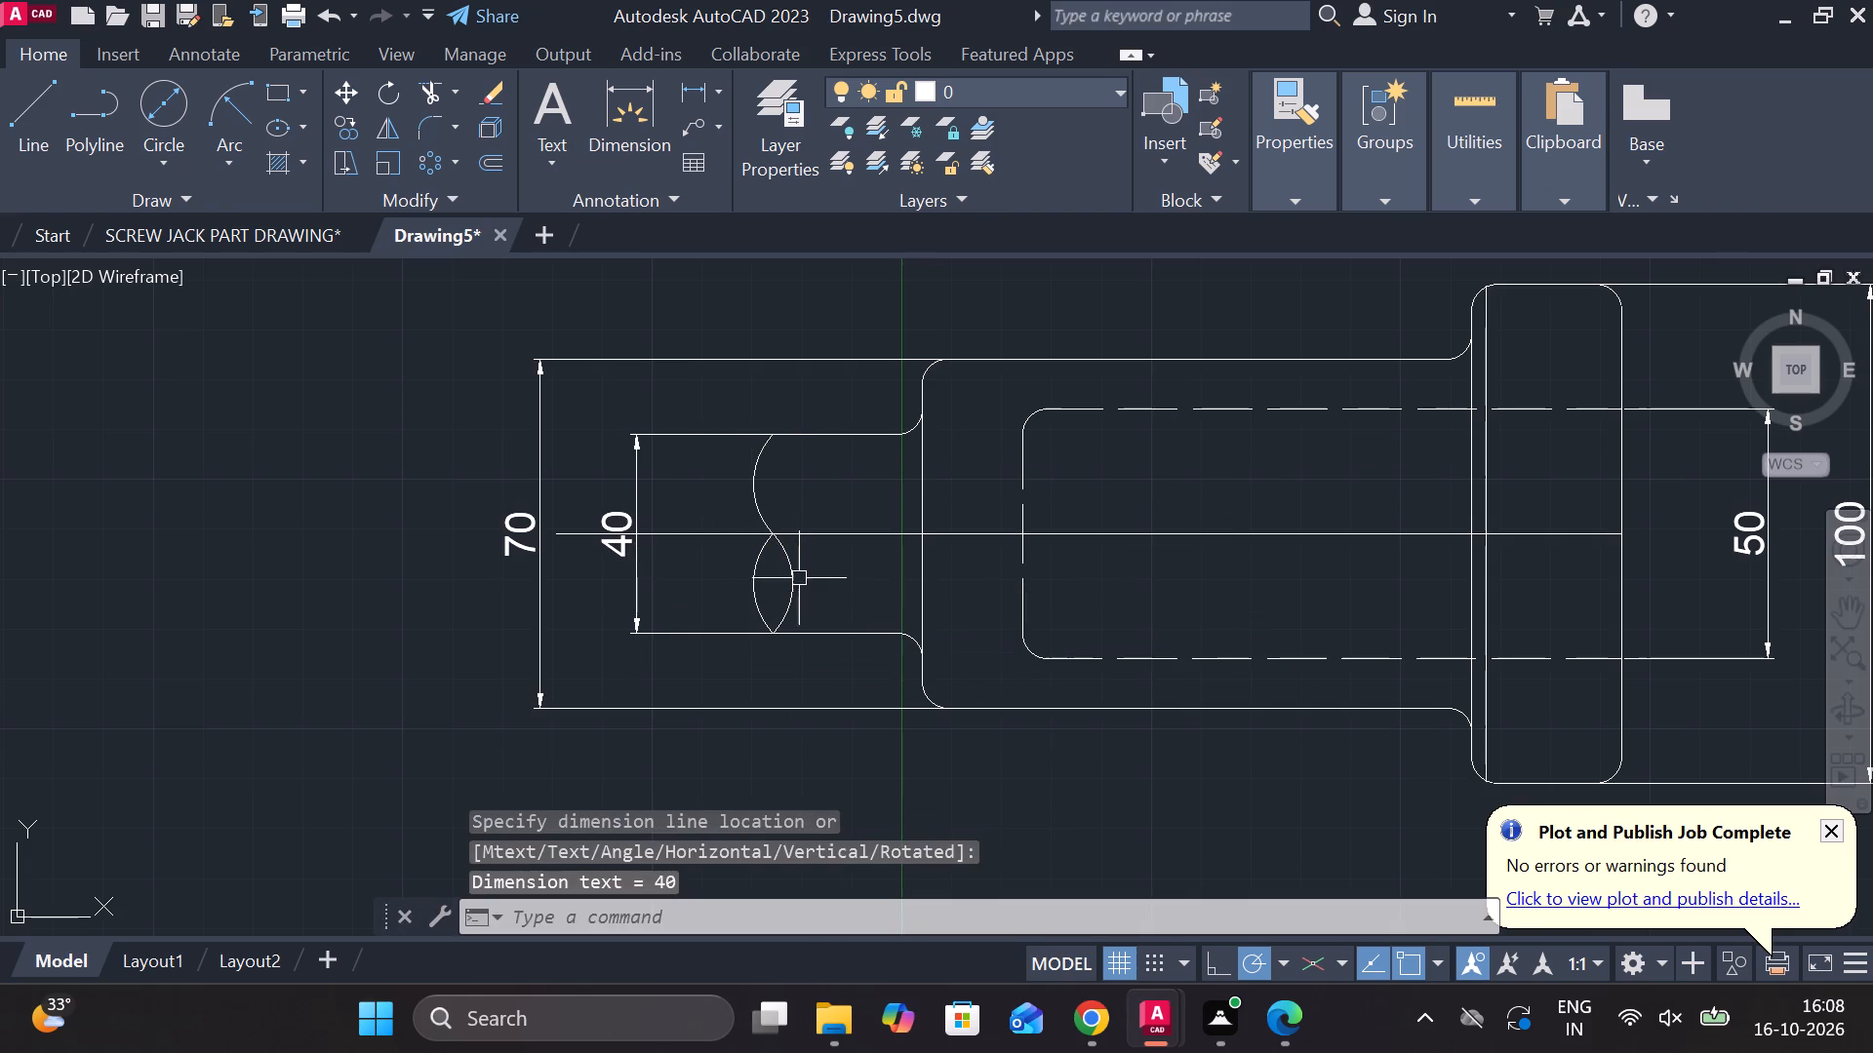
pyautogui.press('Escape')
# Change the linetype of the part's horizontal centreline to ACAD_ISO02W100.
pyautogui.click(1112, 530)
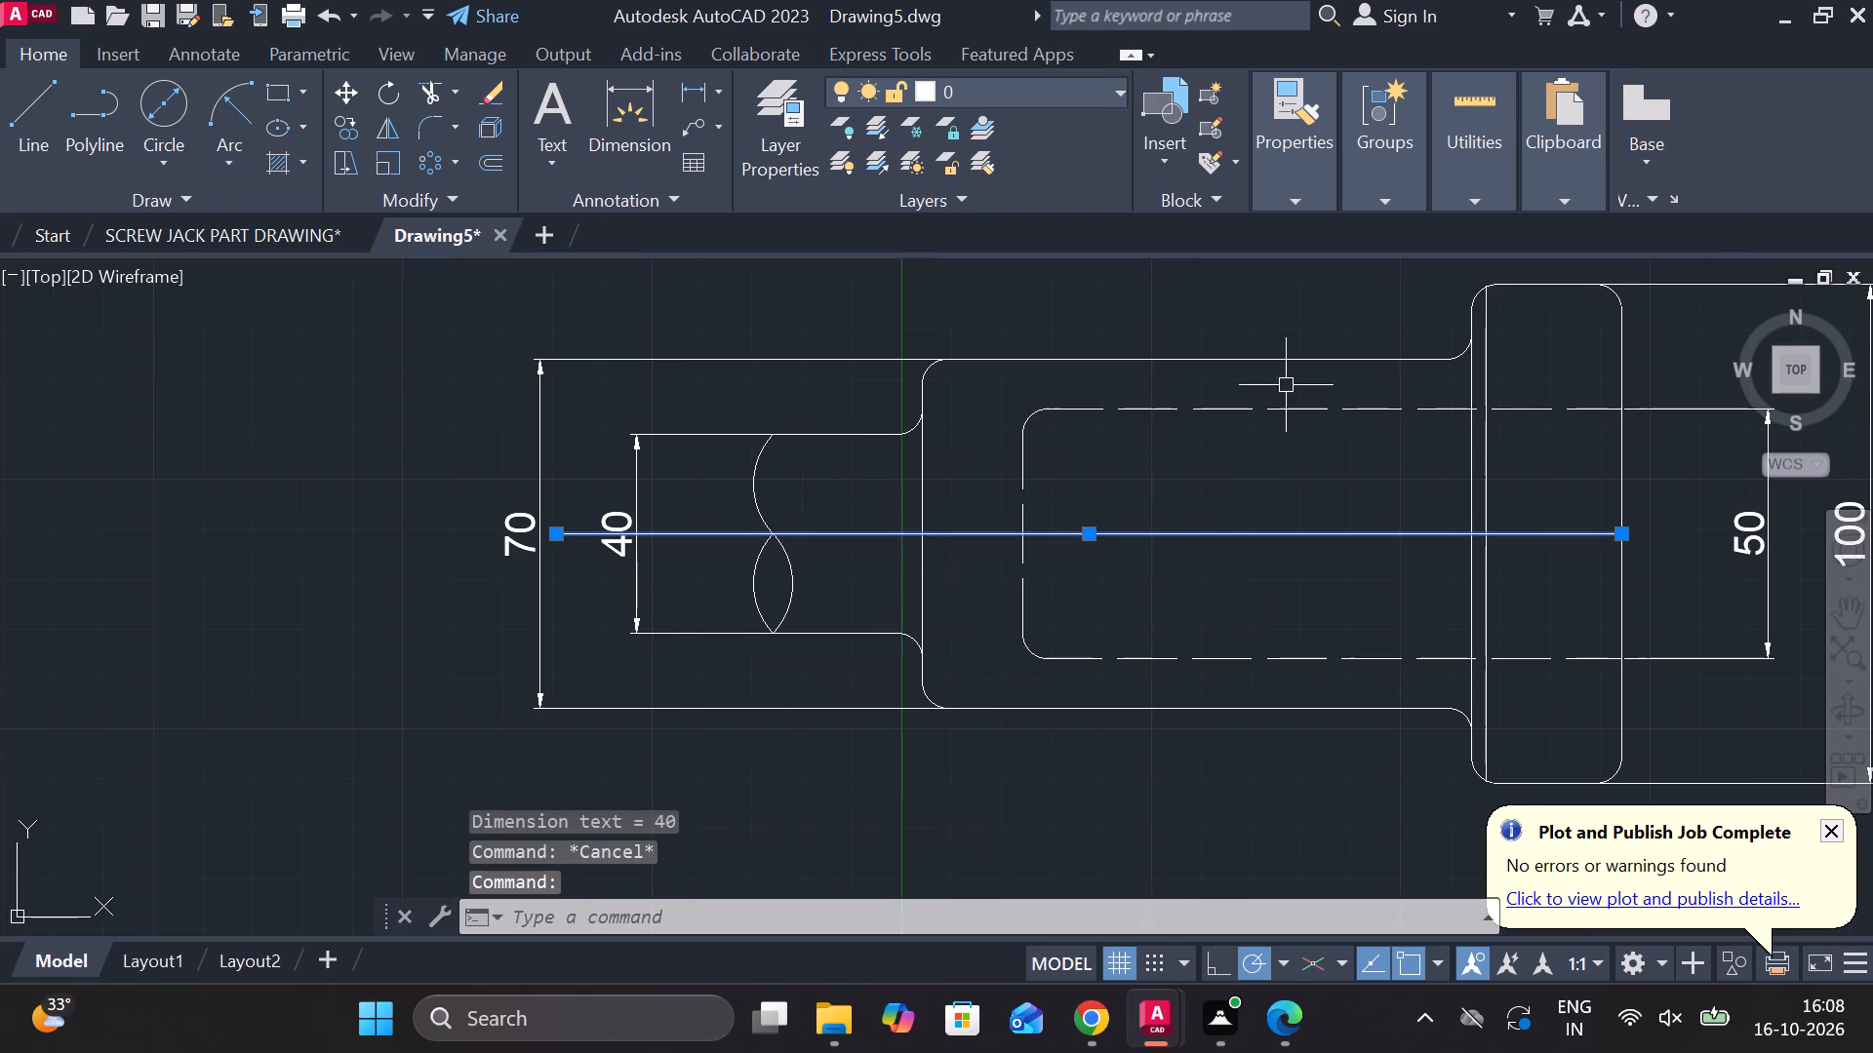
pyautogui.click(1266, 203)
pyautogui.click(1501, 297)
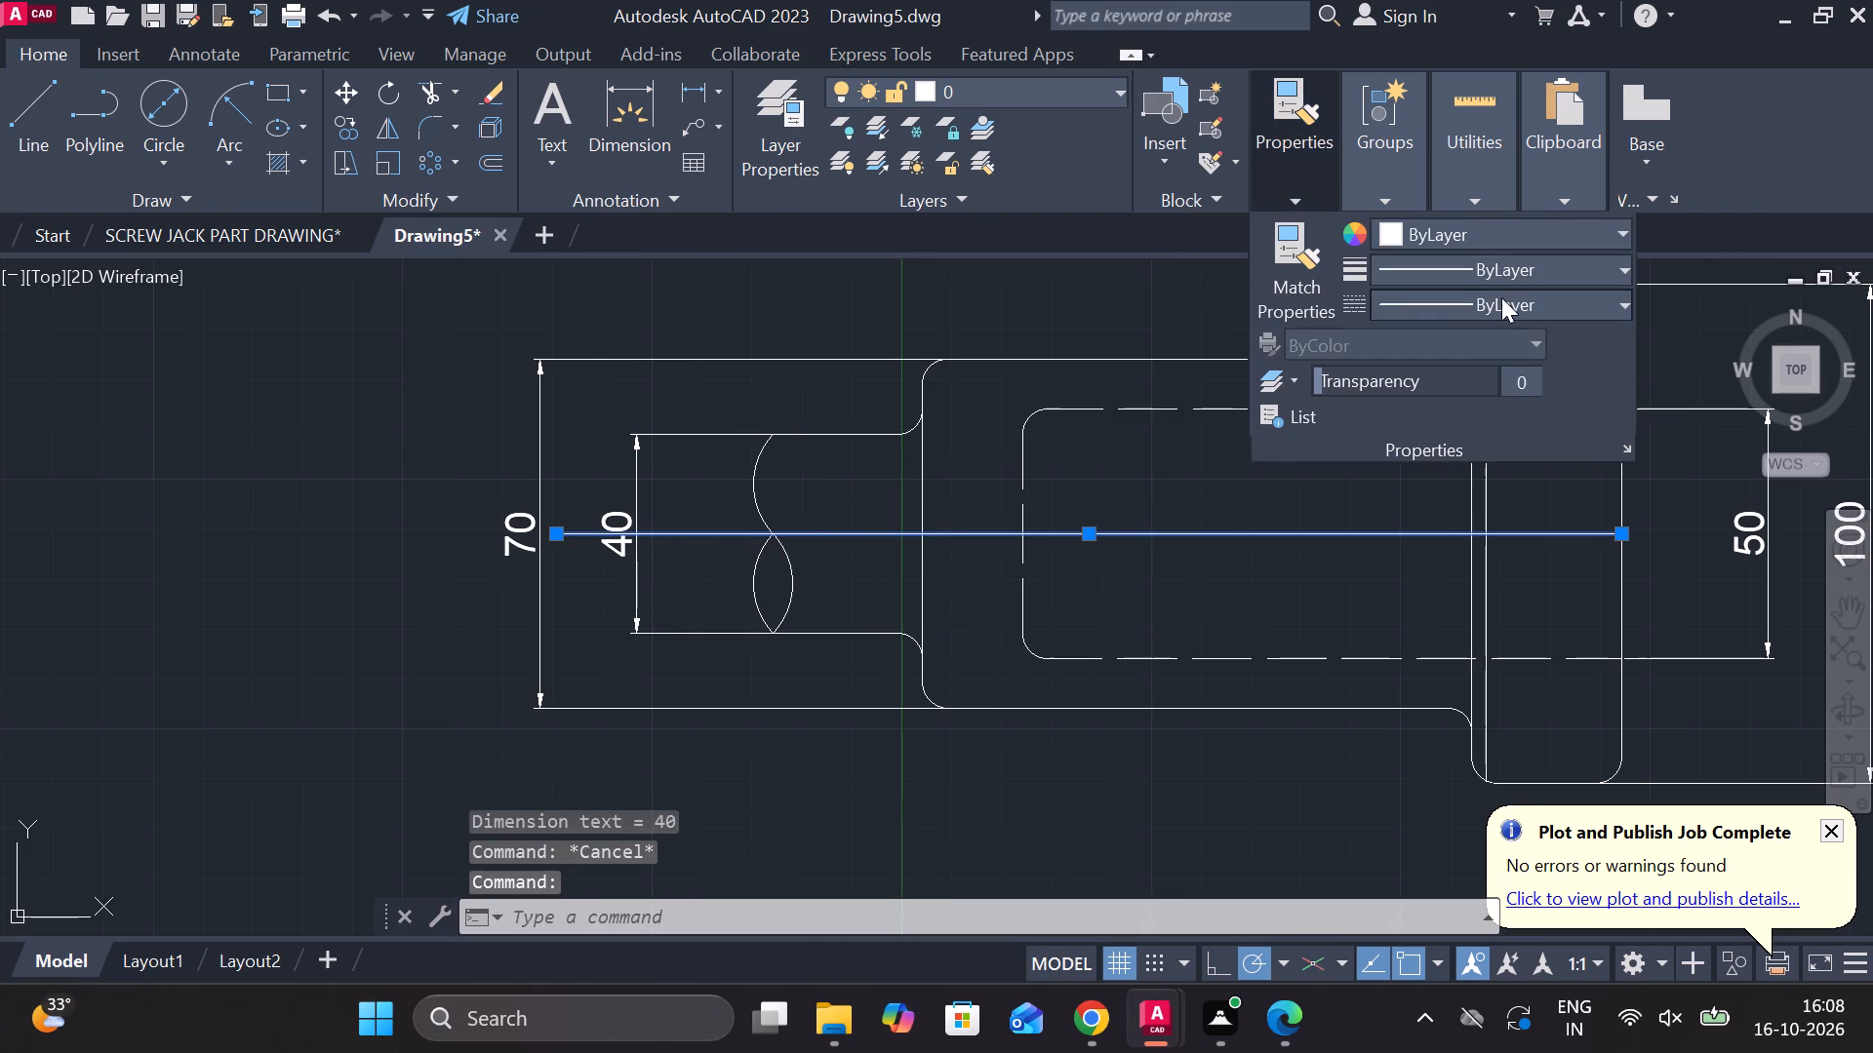
pyautogui.click(1434, 413)
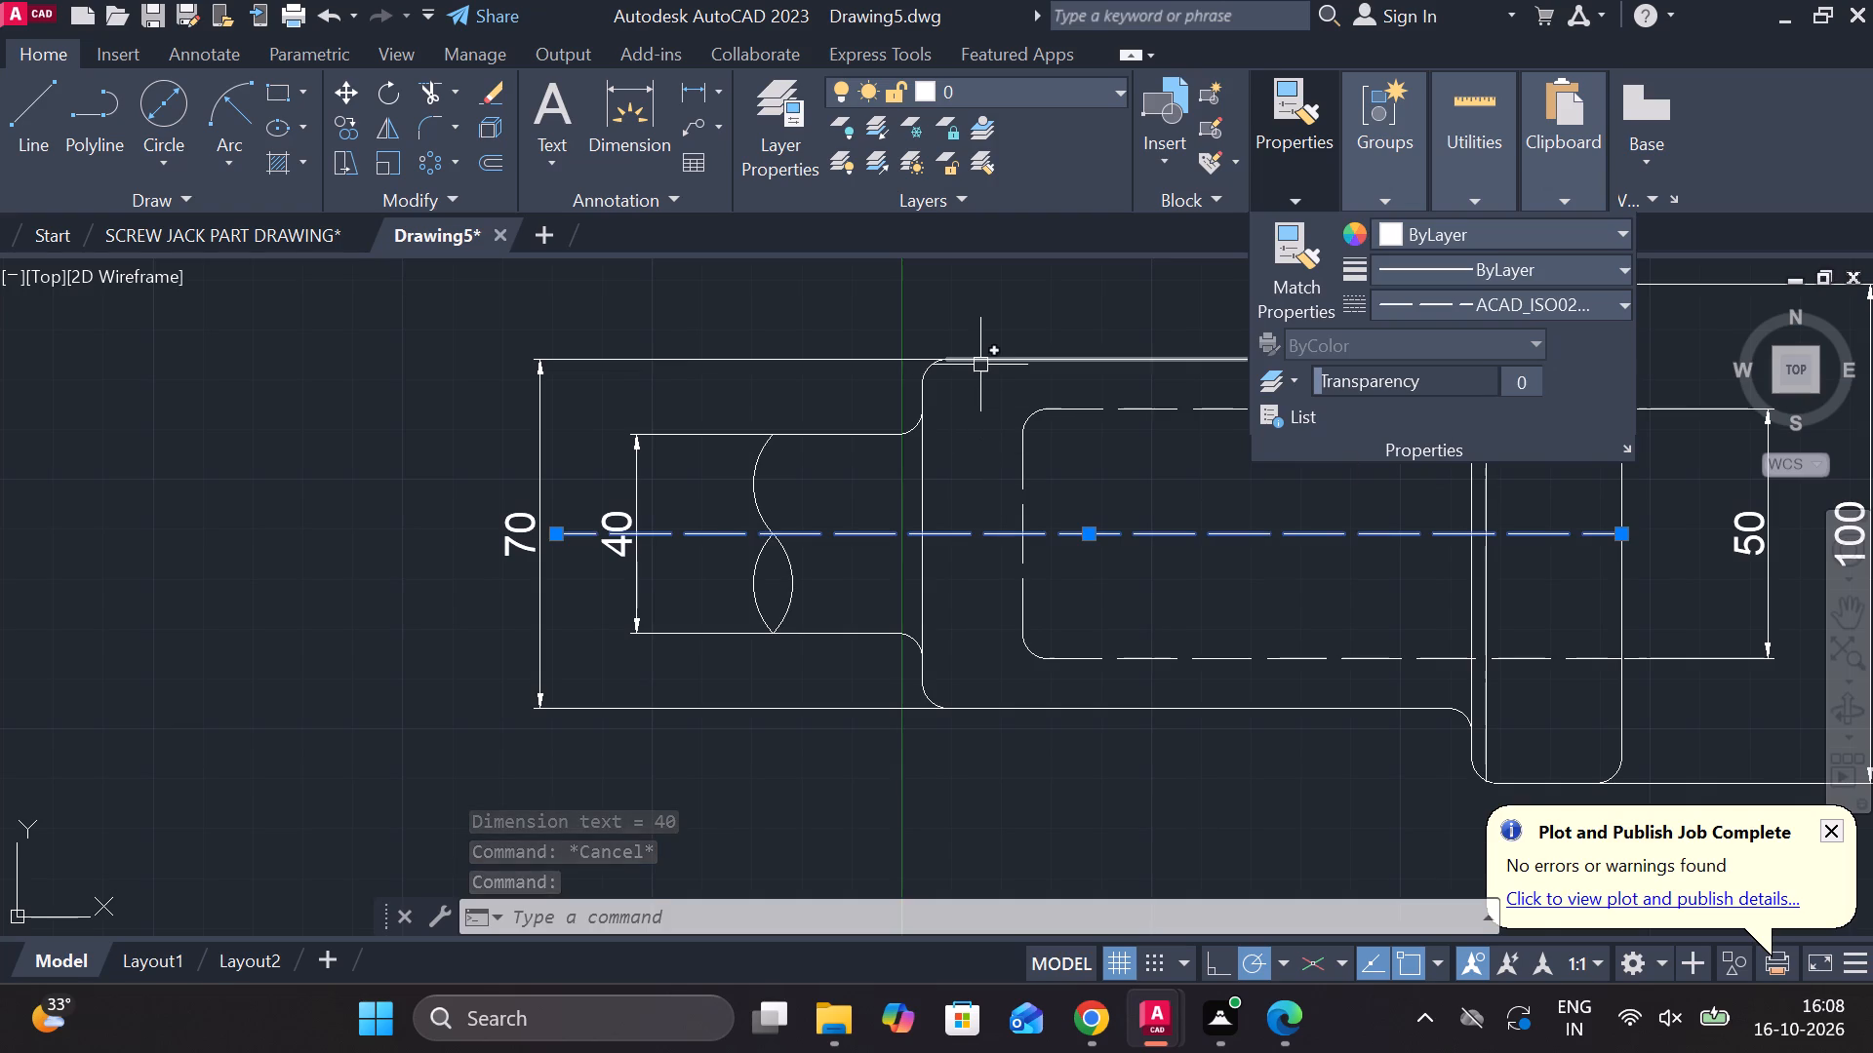
pyautogui.press('Escape')
# Trim away the part of the dashed centreline that extends left beyond the stub's break line.
pyautogui.scroll(-1, 1024, 347)
pyautogui.scroll(2, 826, 472)
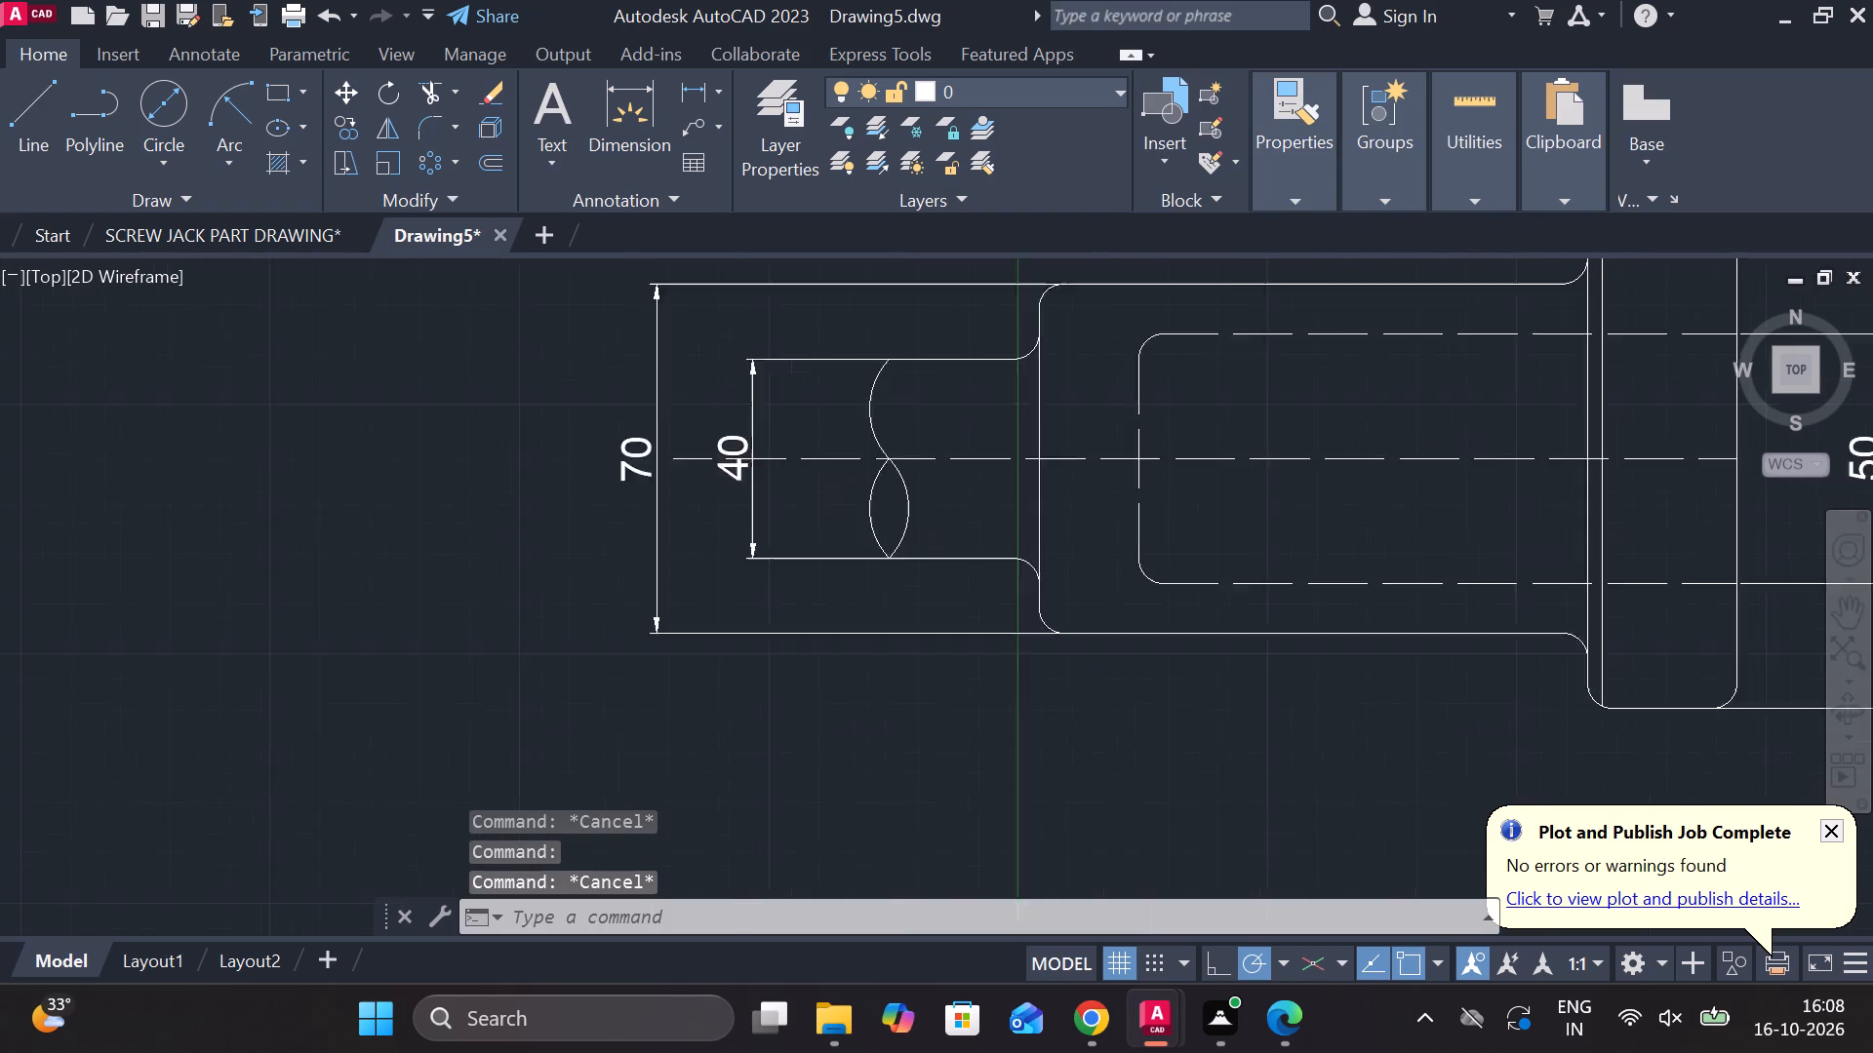
pyautogui.press('r')
pyautogui.press('Escape')
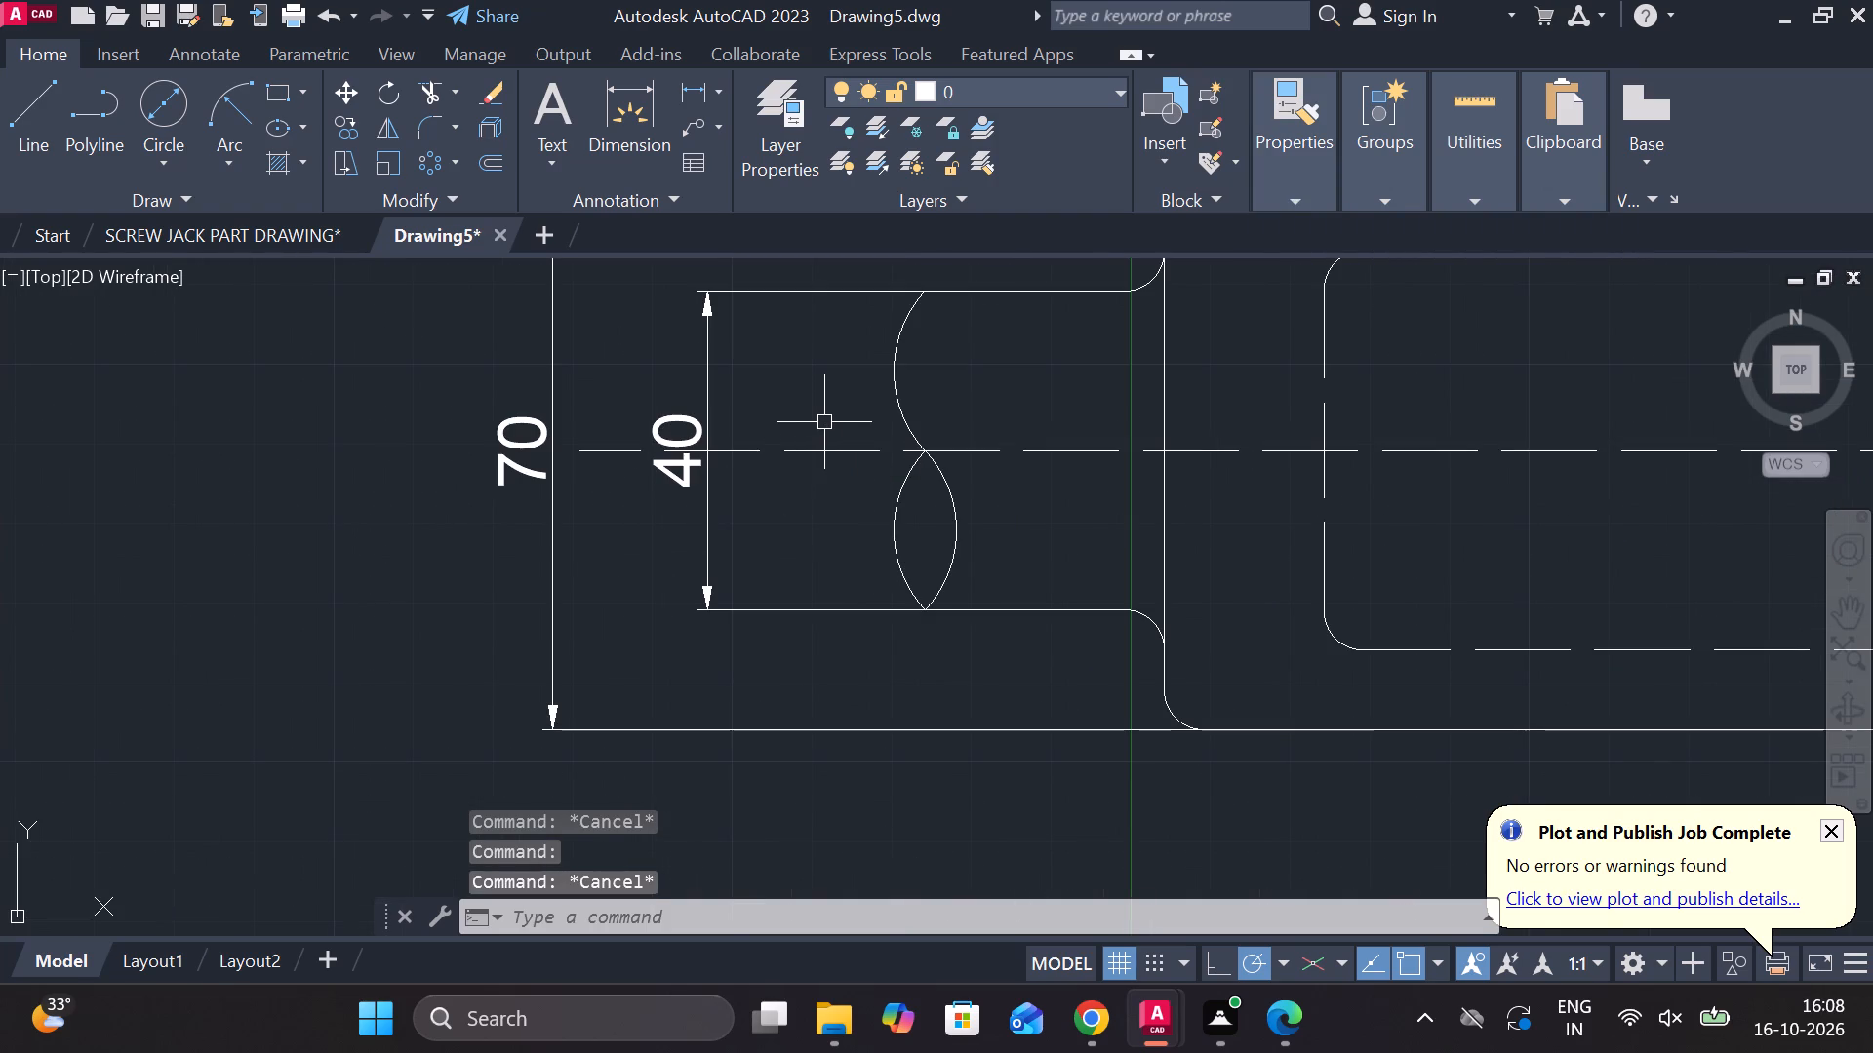
pyautogui.write('TR')
pyautogui.press('space')
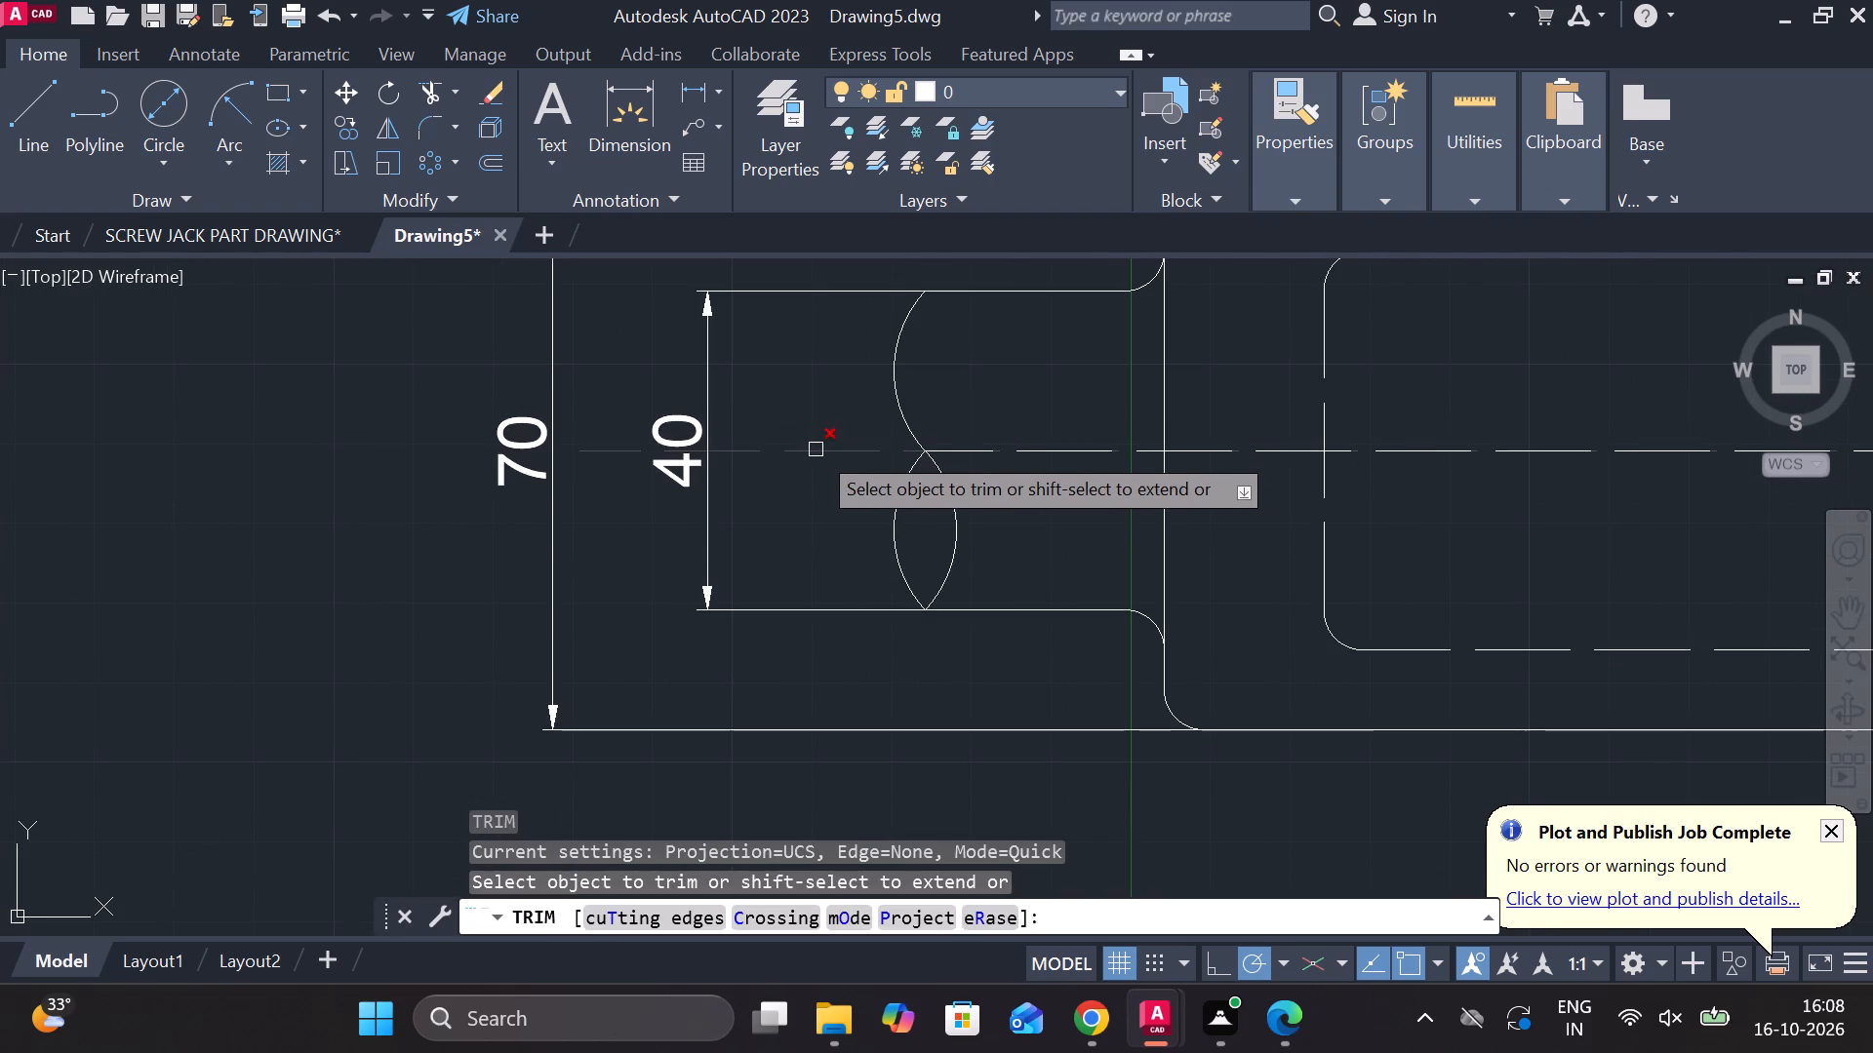
pyautogui.click(816, 449)
pyautogui.scroll(-2, 816, 449)
pyautogui.press('Escape')
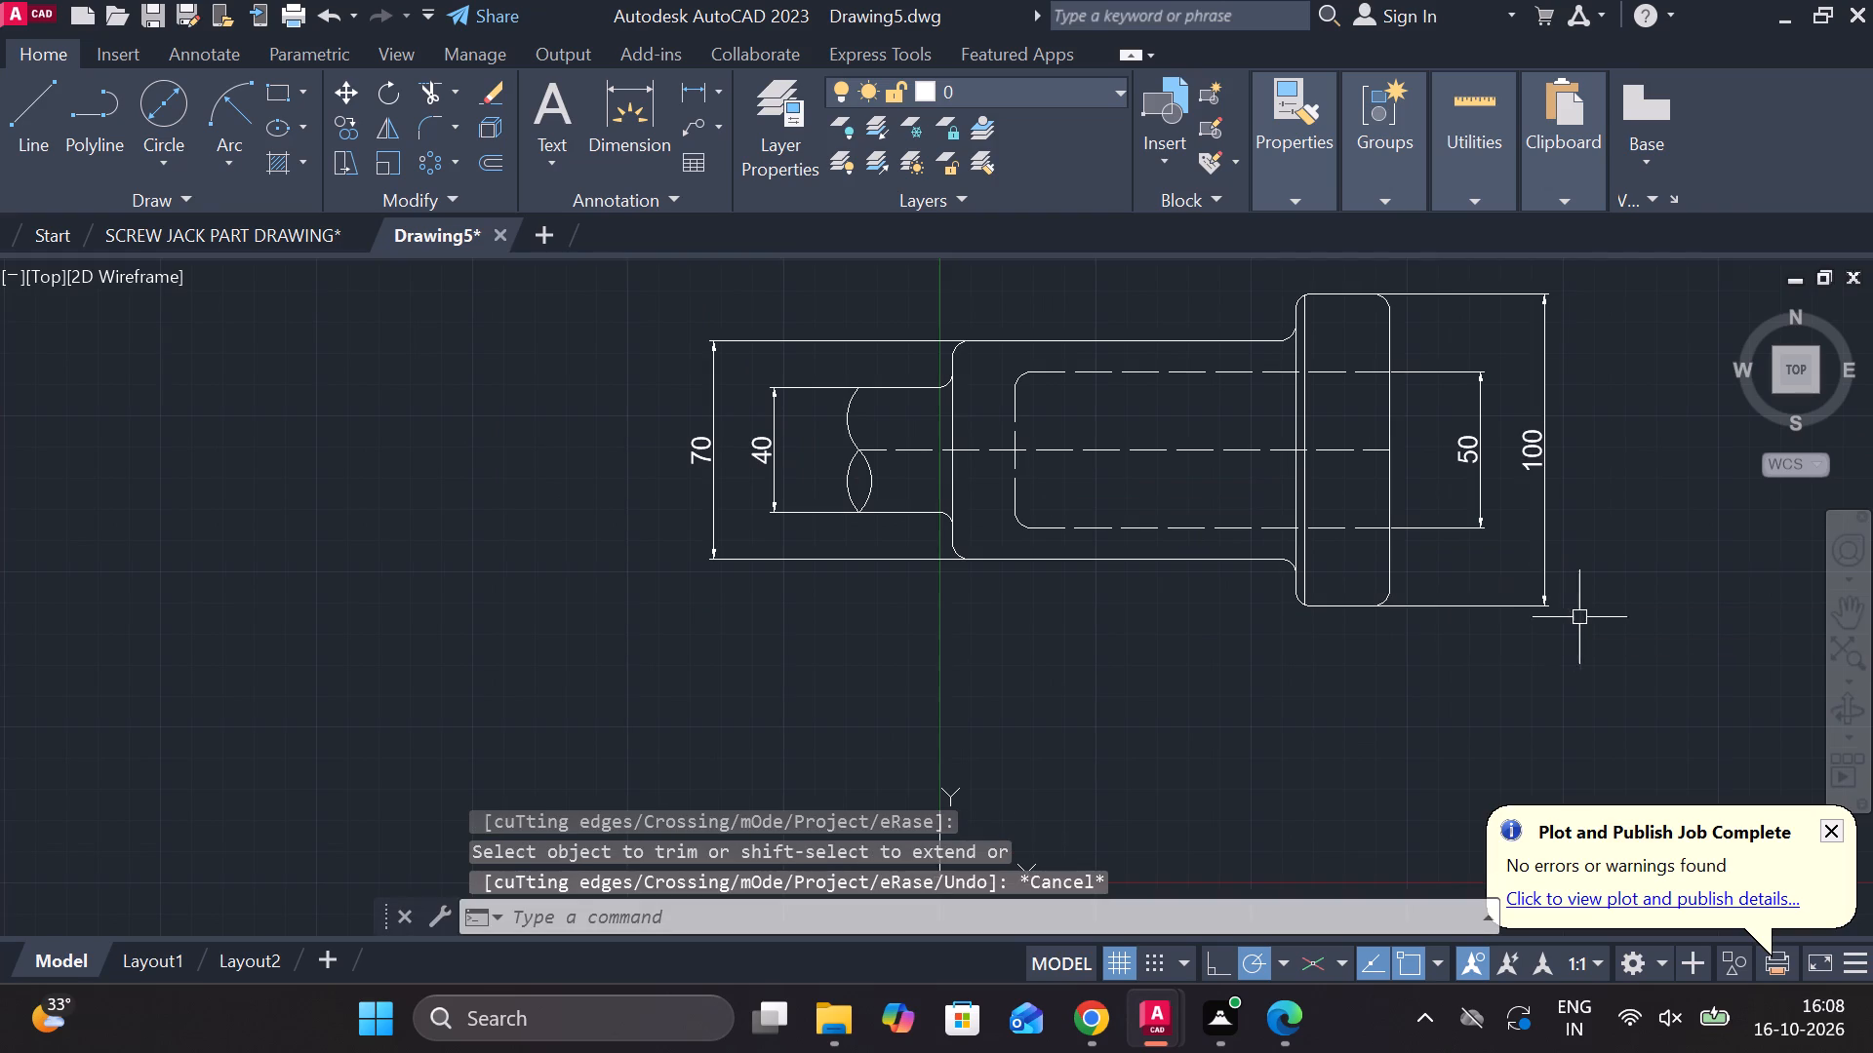
# Offset the end block's inner vertical line 58 units to the left, into the body.
pyautogui.moveTo(1579, 617); pyautogui.dragTo(1371, 634, button='middle')
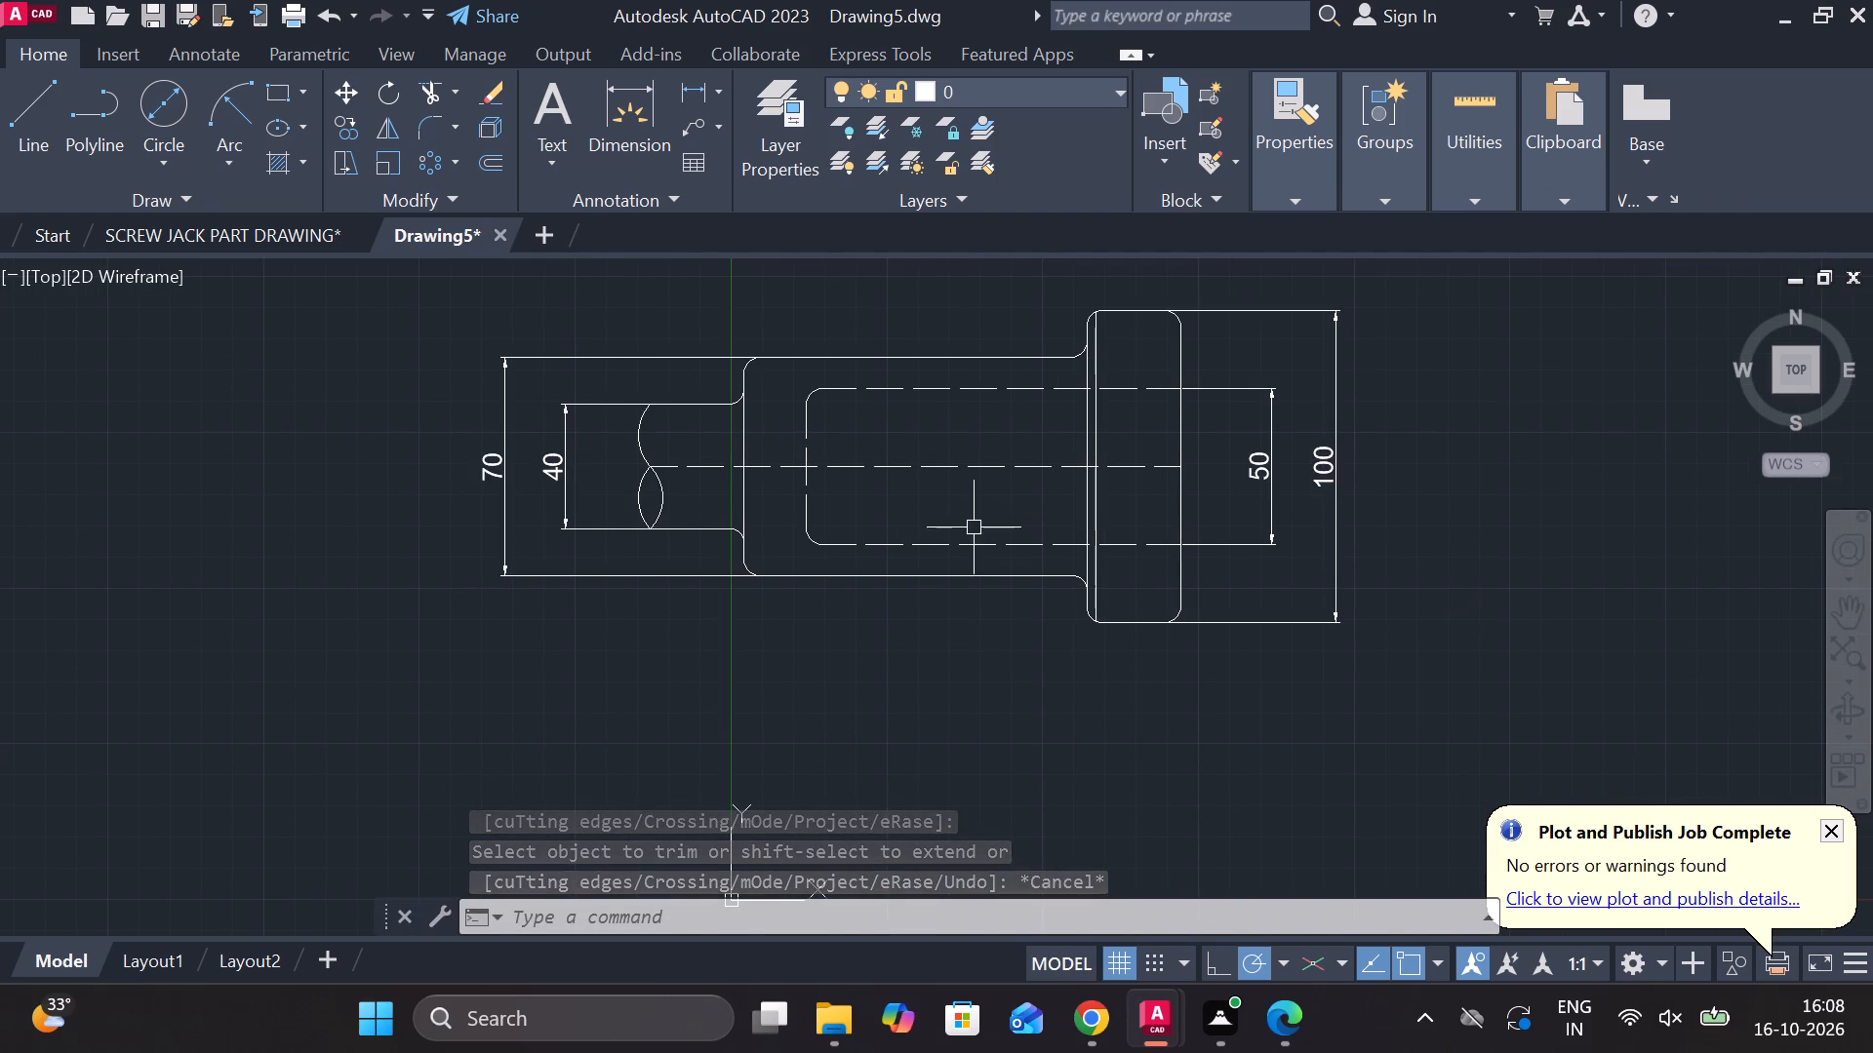
pyautogui.scroll(1, 984, 533)
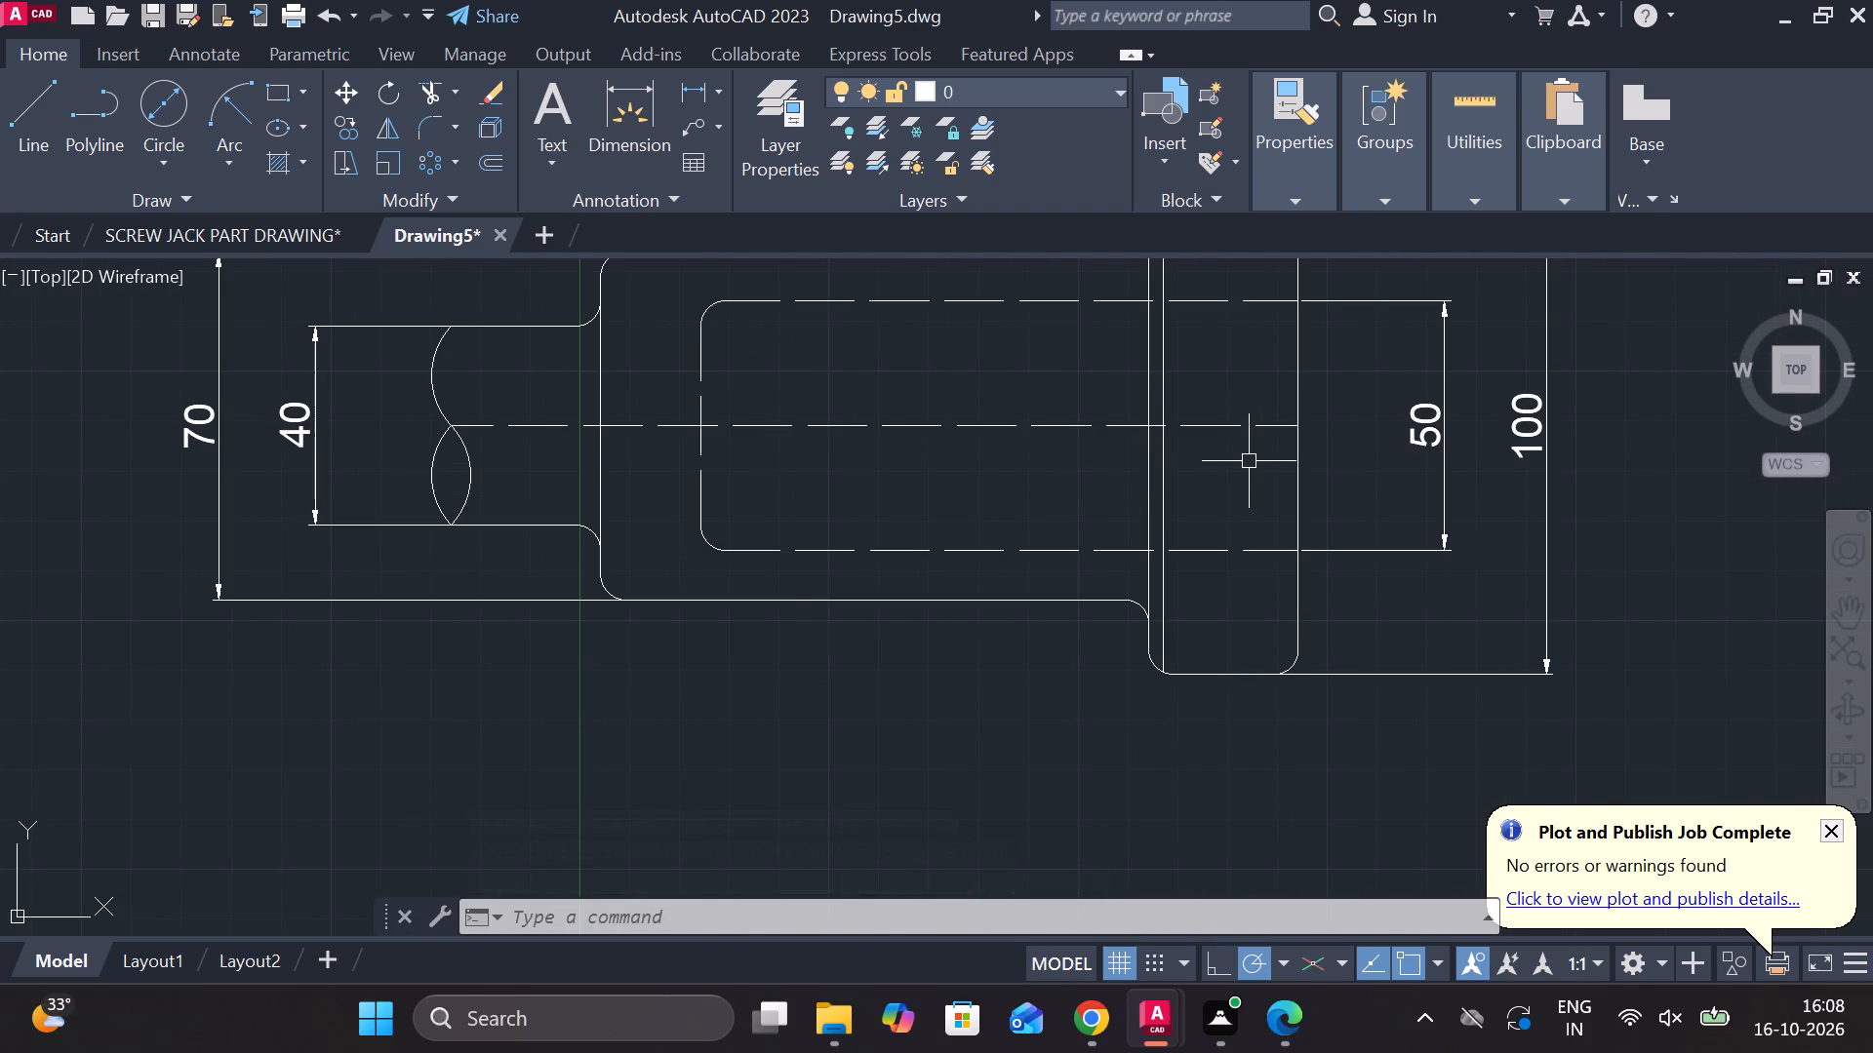
pyautogui.scroll(1, 1157, 488)
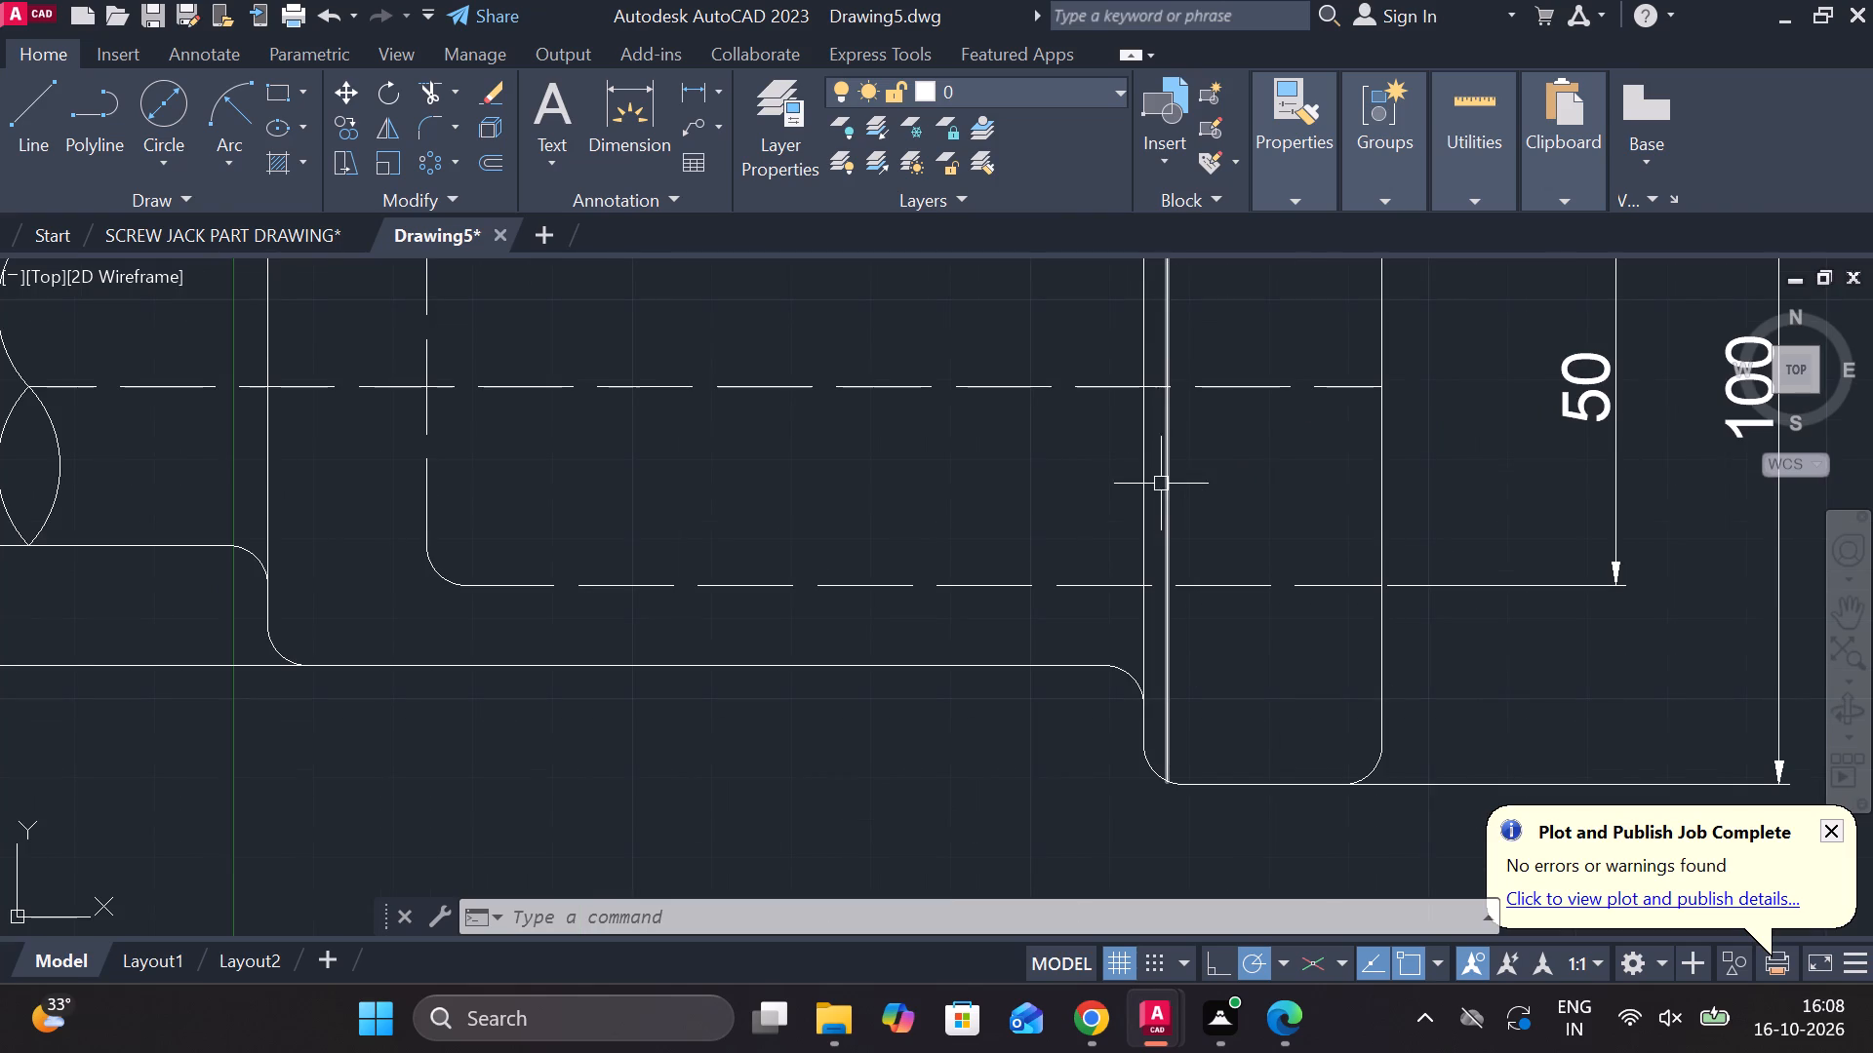
pyautogui.click(1172, 480)
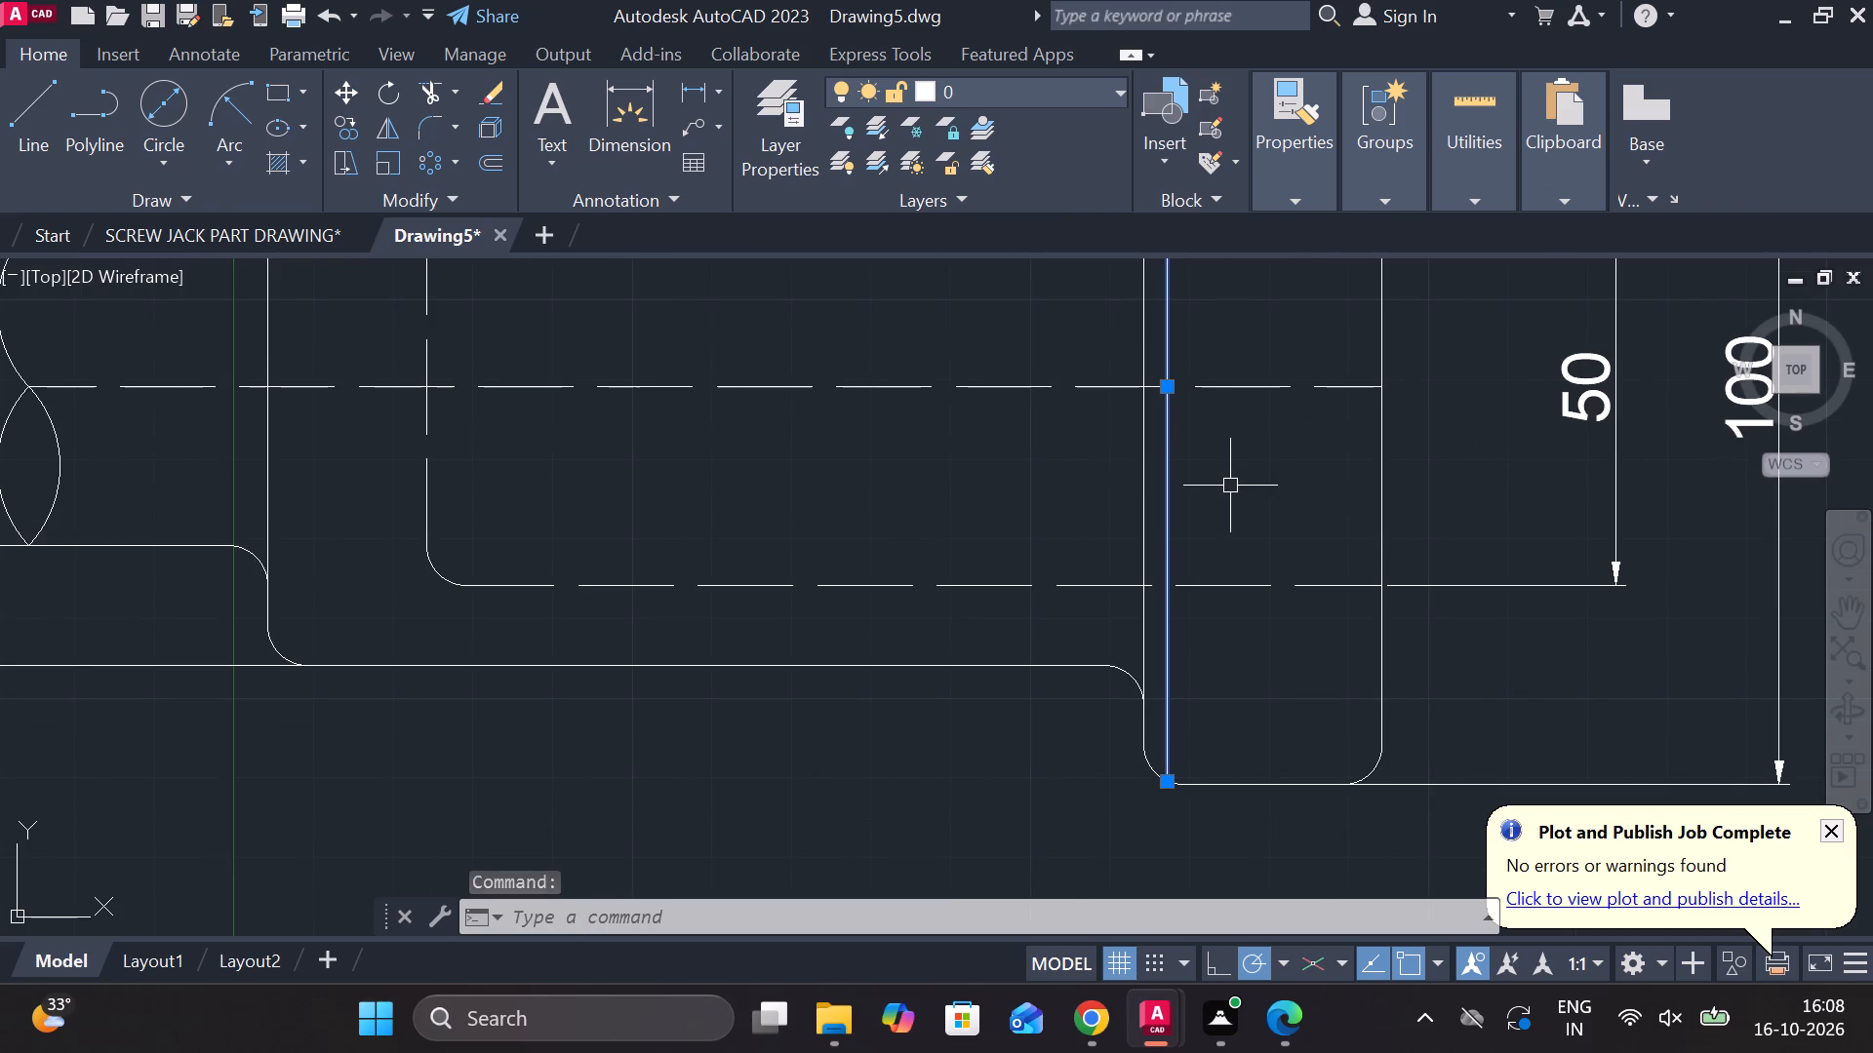
pyautogui.press('o')
pyautogui.press('Return')
pyautogui.press('Return')
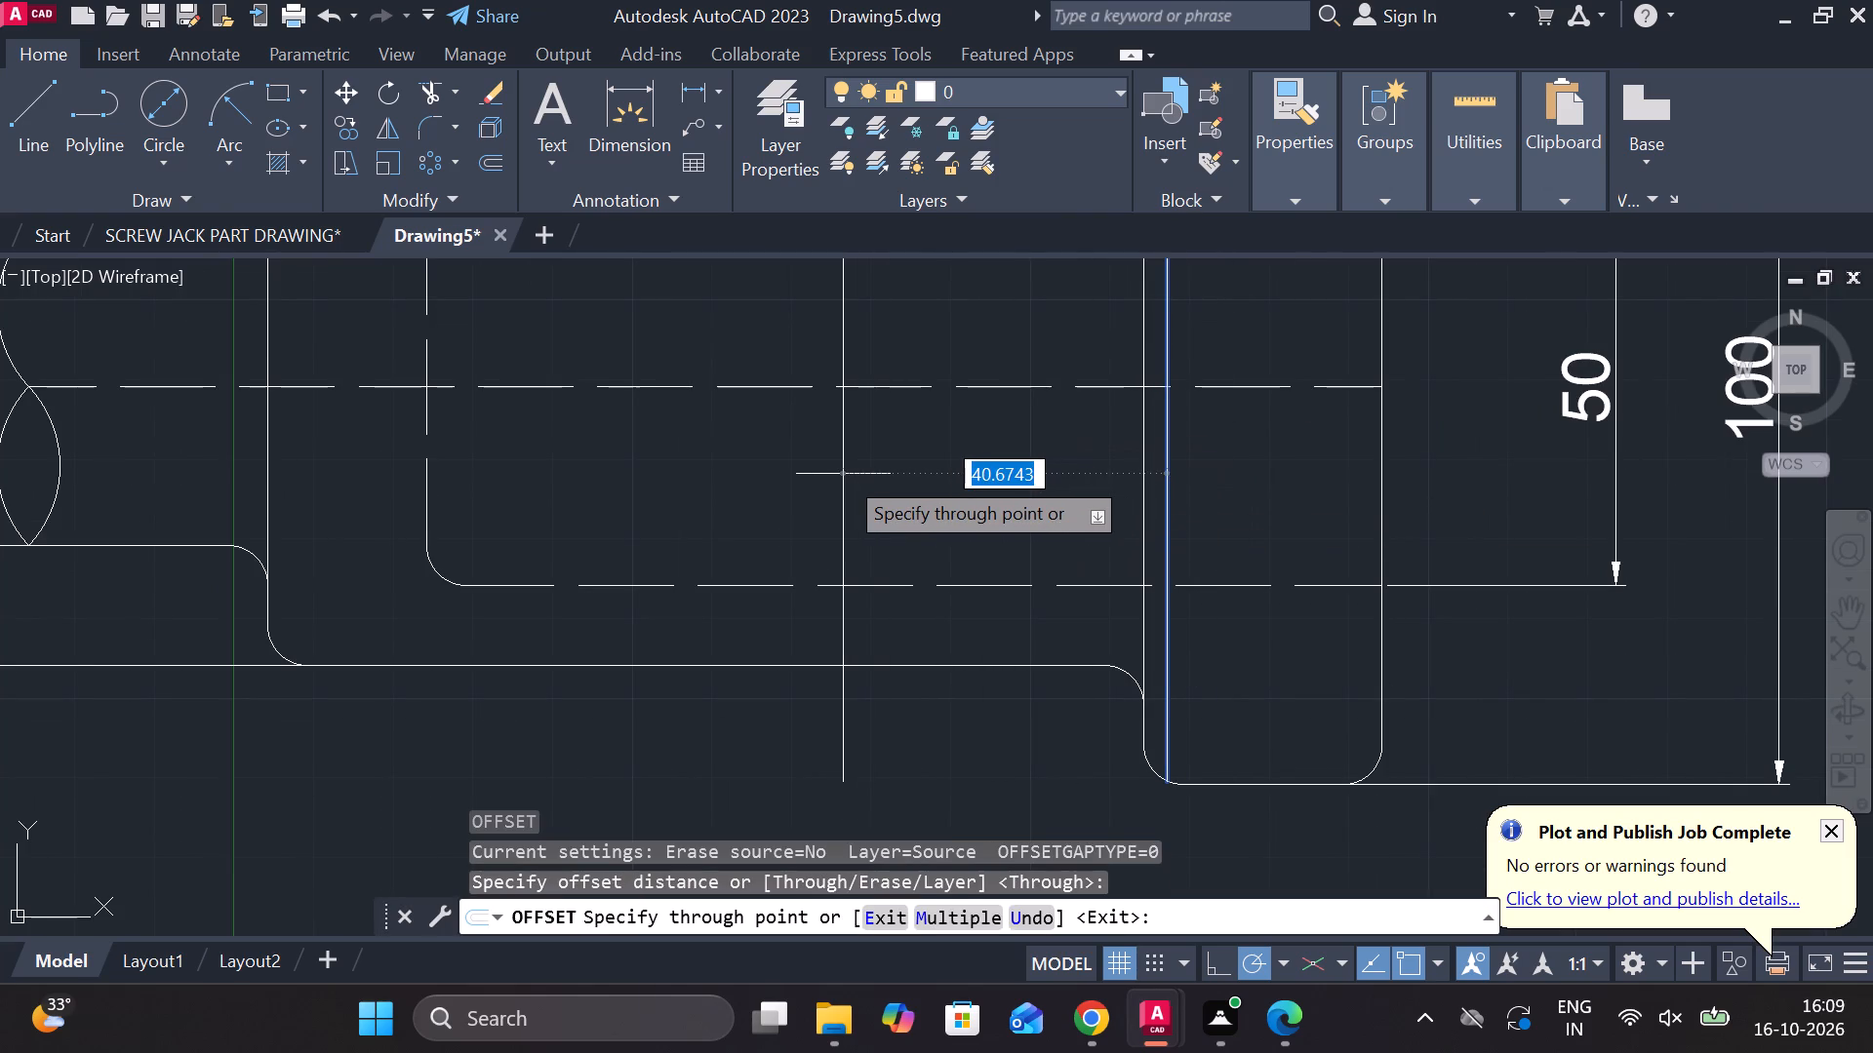
pyautogui.write('58')
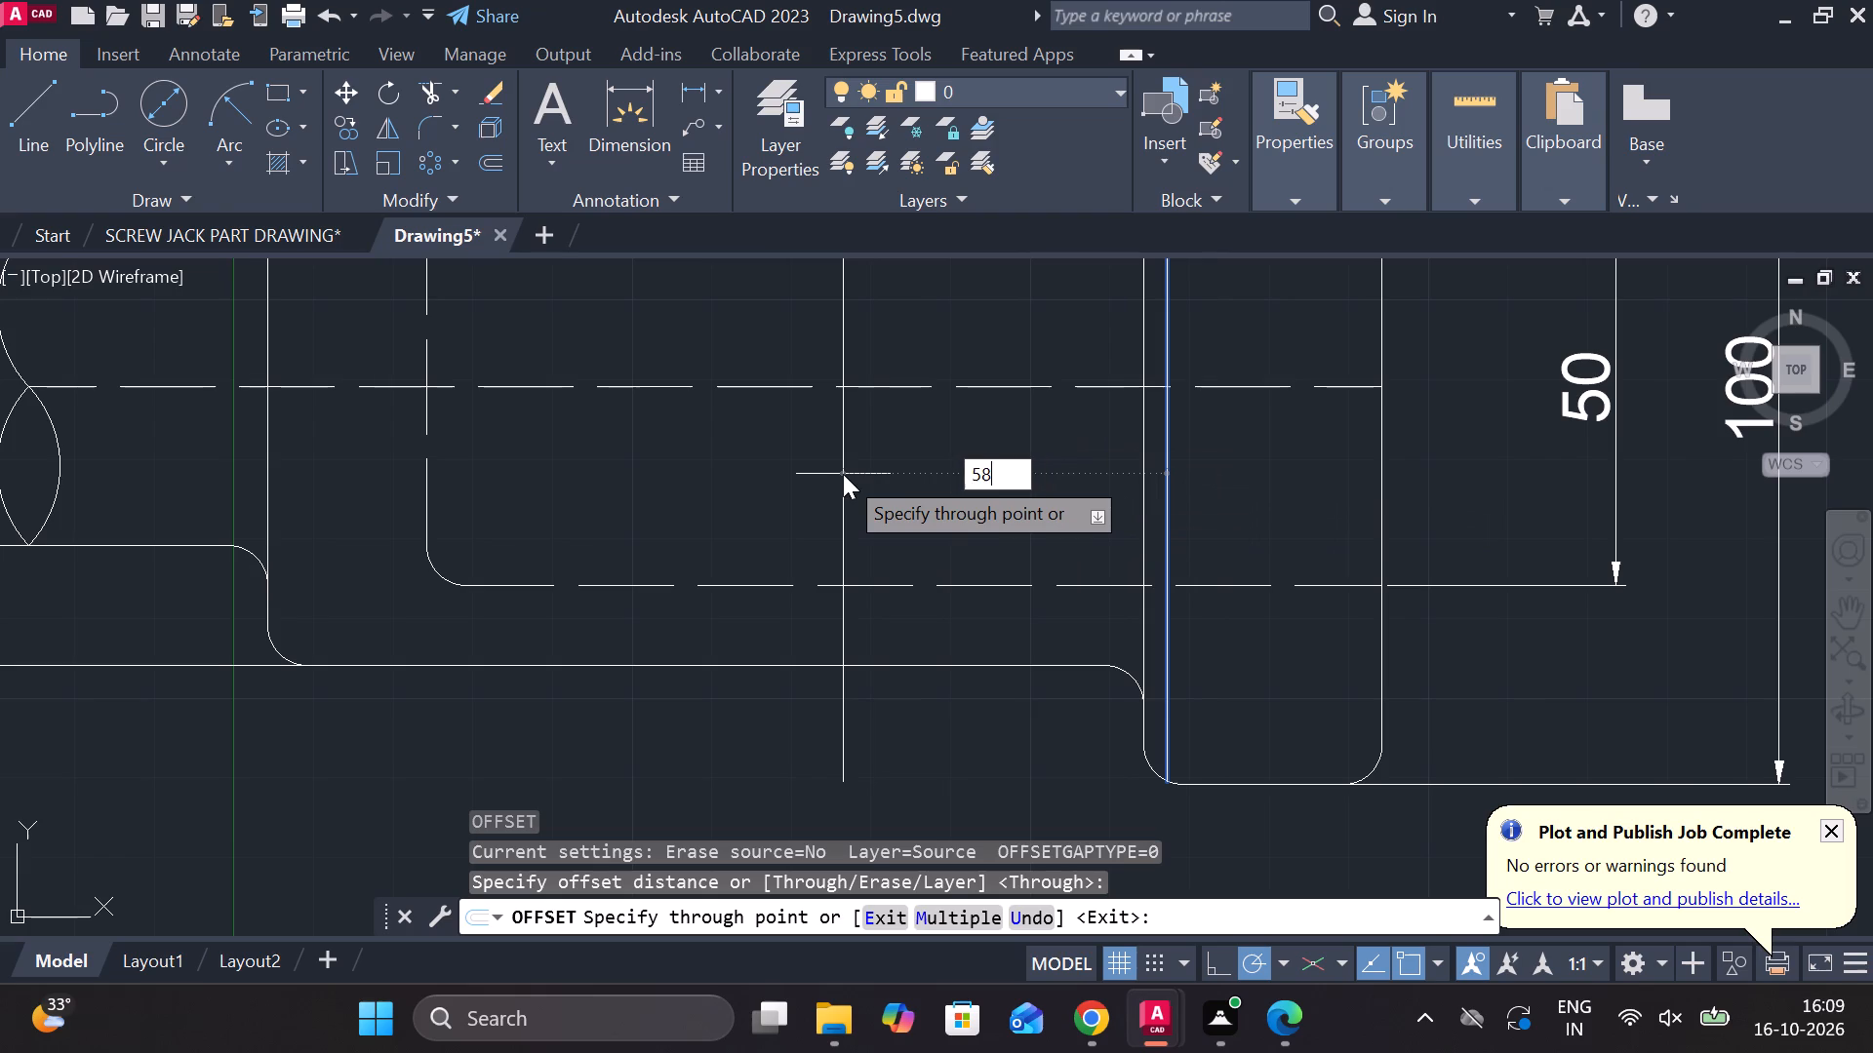
pyautogui.press('Return')
pyautogui.scroll(-2, 843, 474)
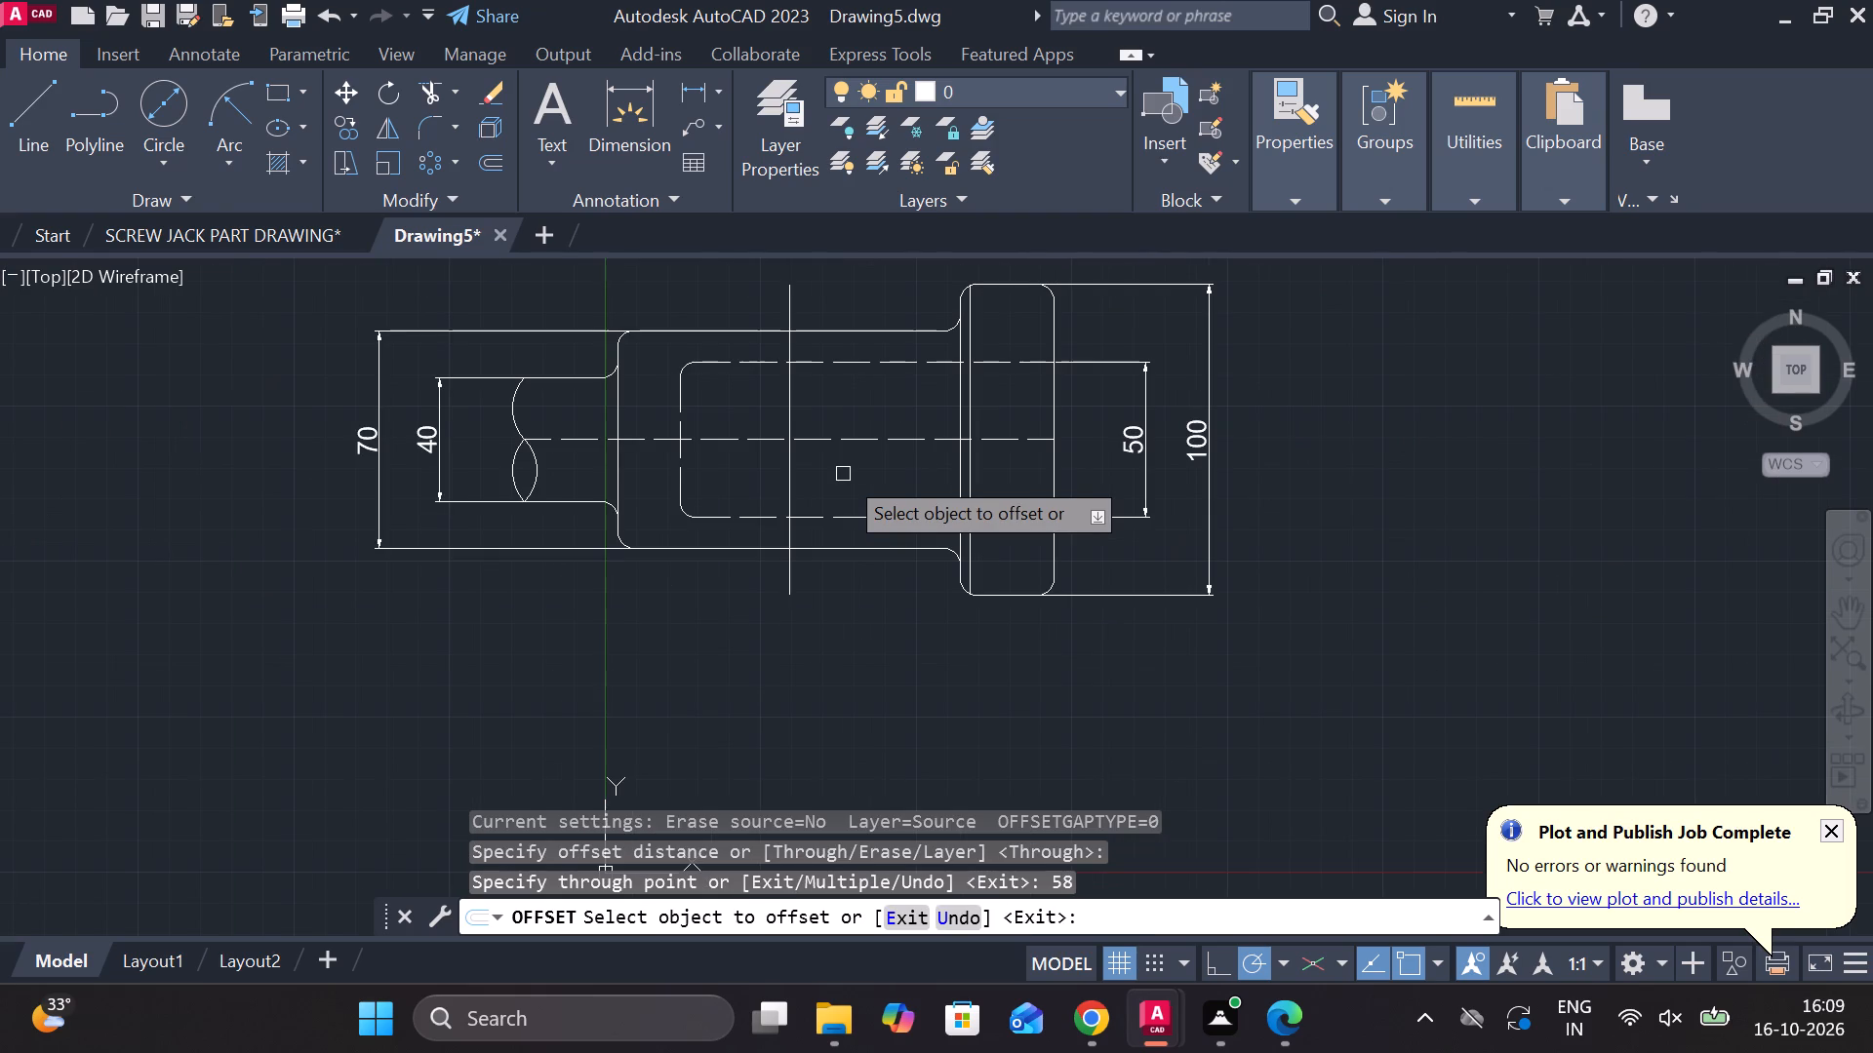
pyautogui.moveTo(868, 485); pyautogui.dragTo(924, 559, button='middle')
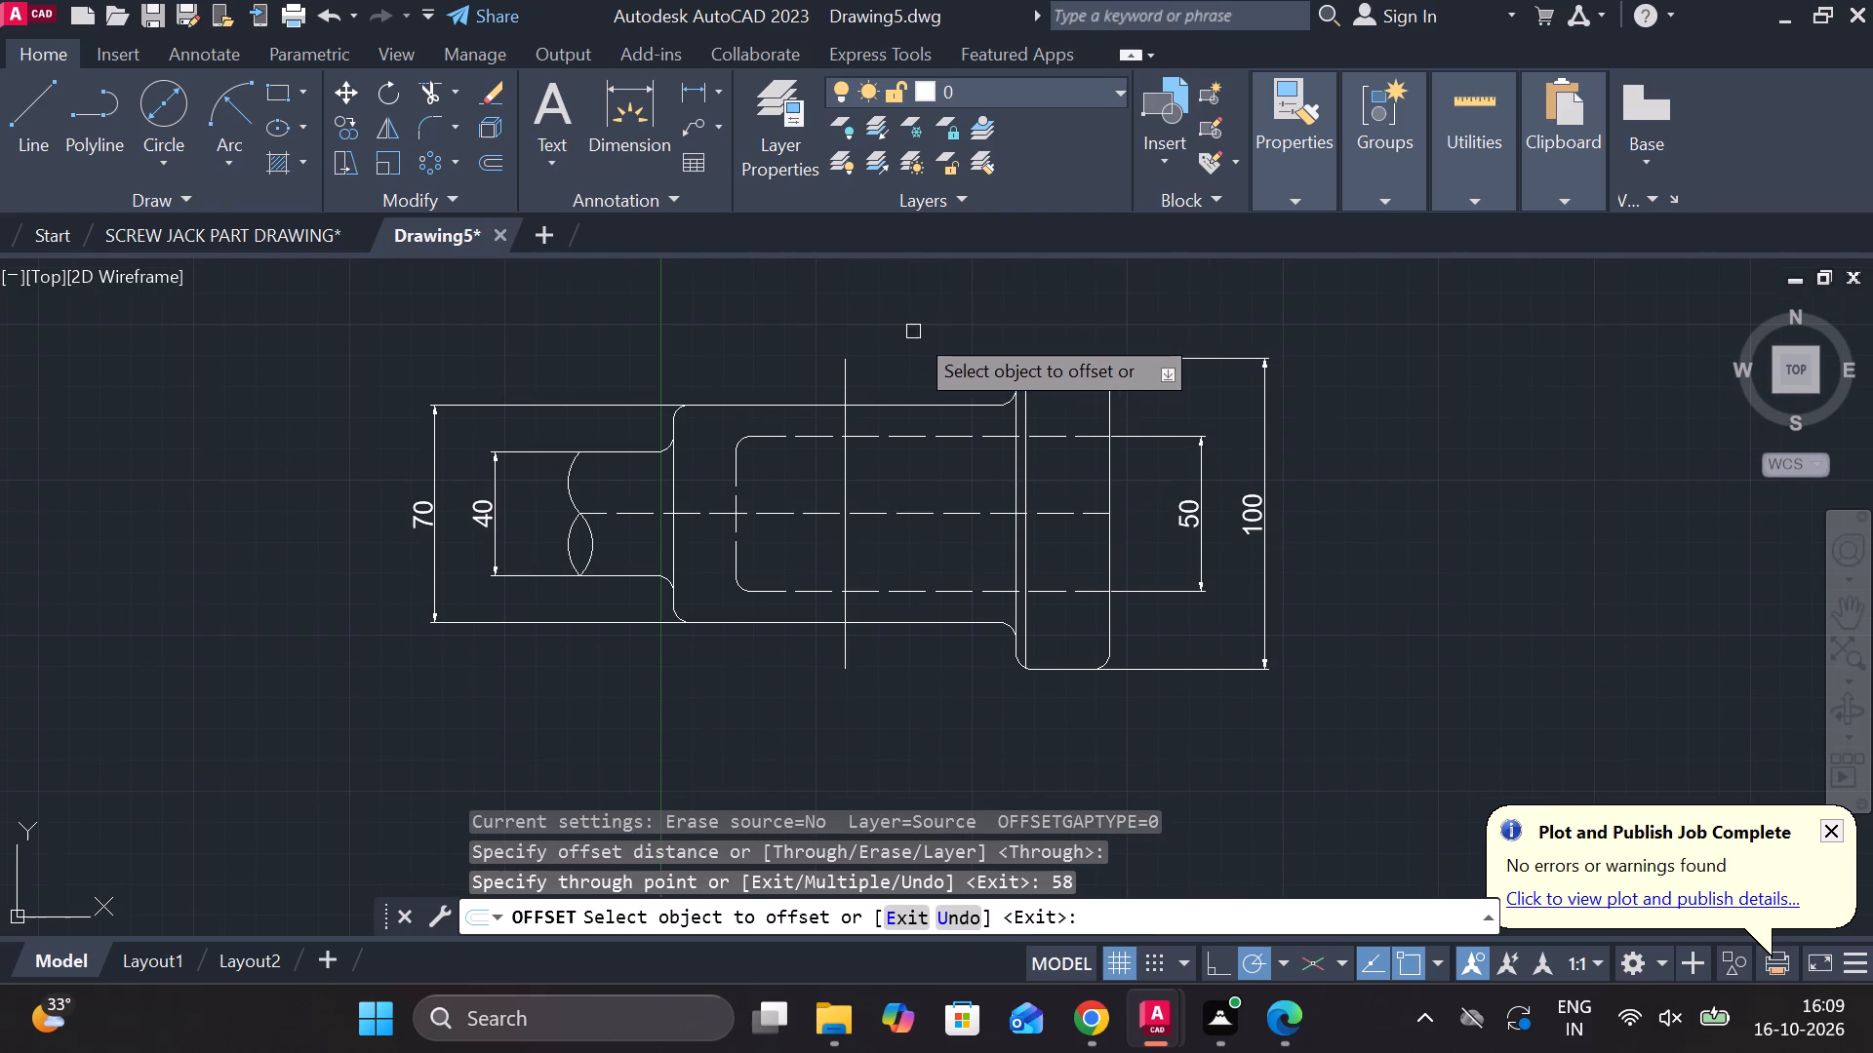
pyautogui.scroll(2, 913, 331)
pyautogui.press('Escape')
# Trim the offset vertical line so only the two short pieces between the body outline and the dashed bore remain.
pyautogui.write('TR')
pyautogui.press('space')
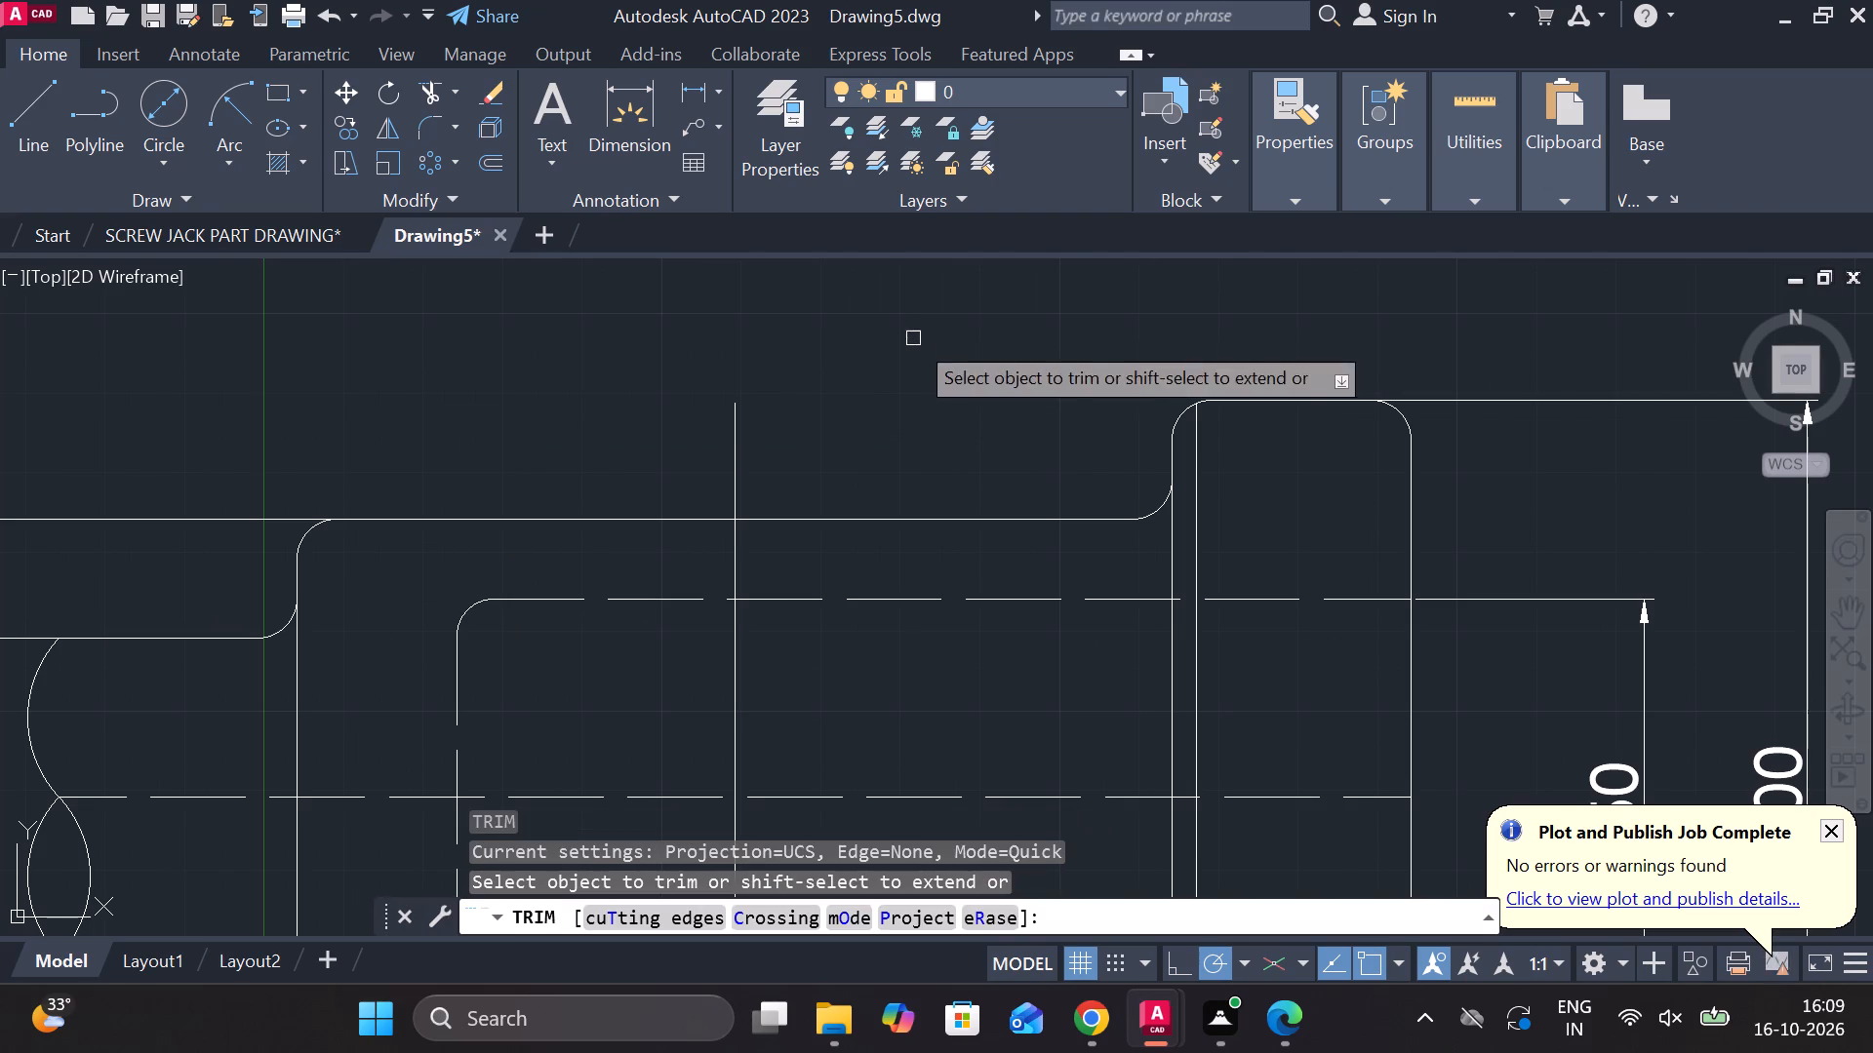
pyautogui.click(725, 448)
pyautogui.click(759, 448)
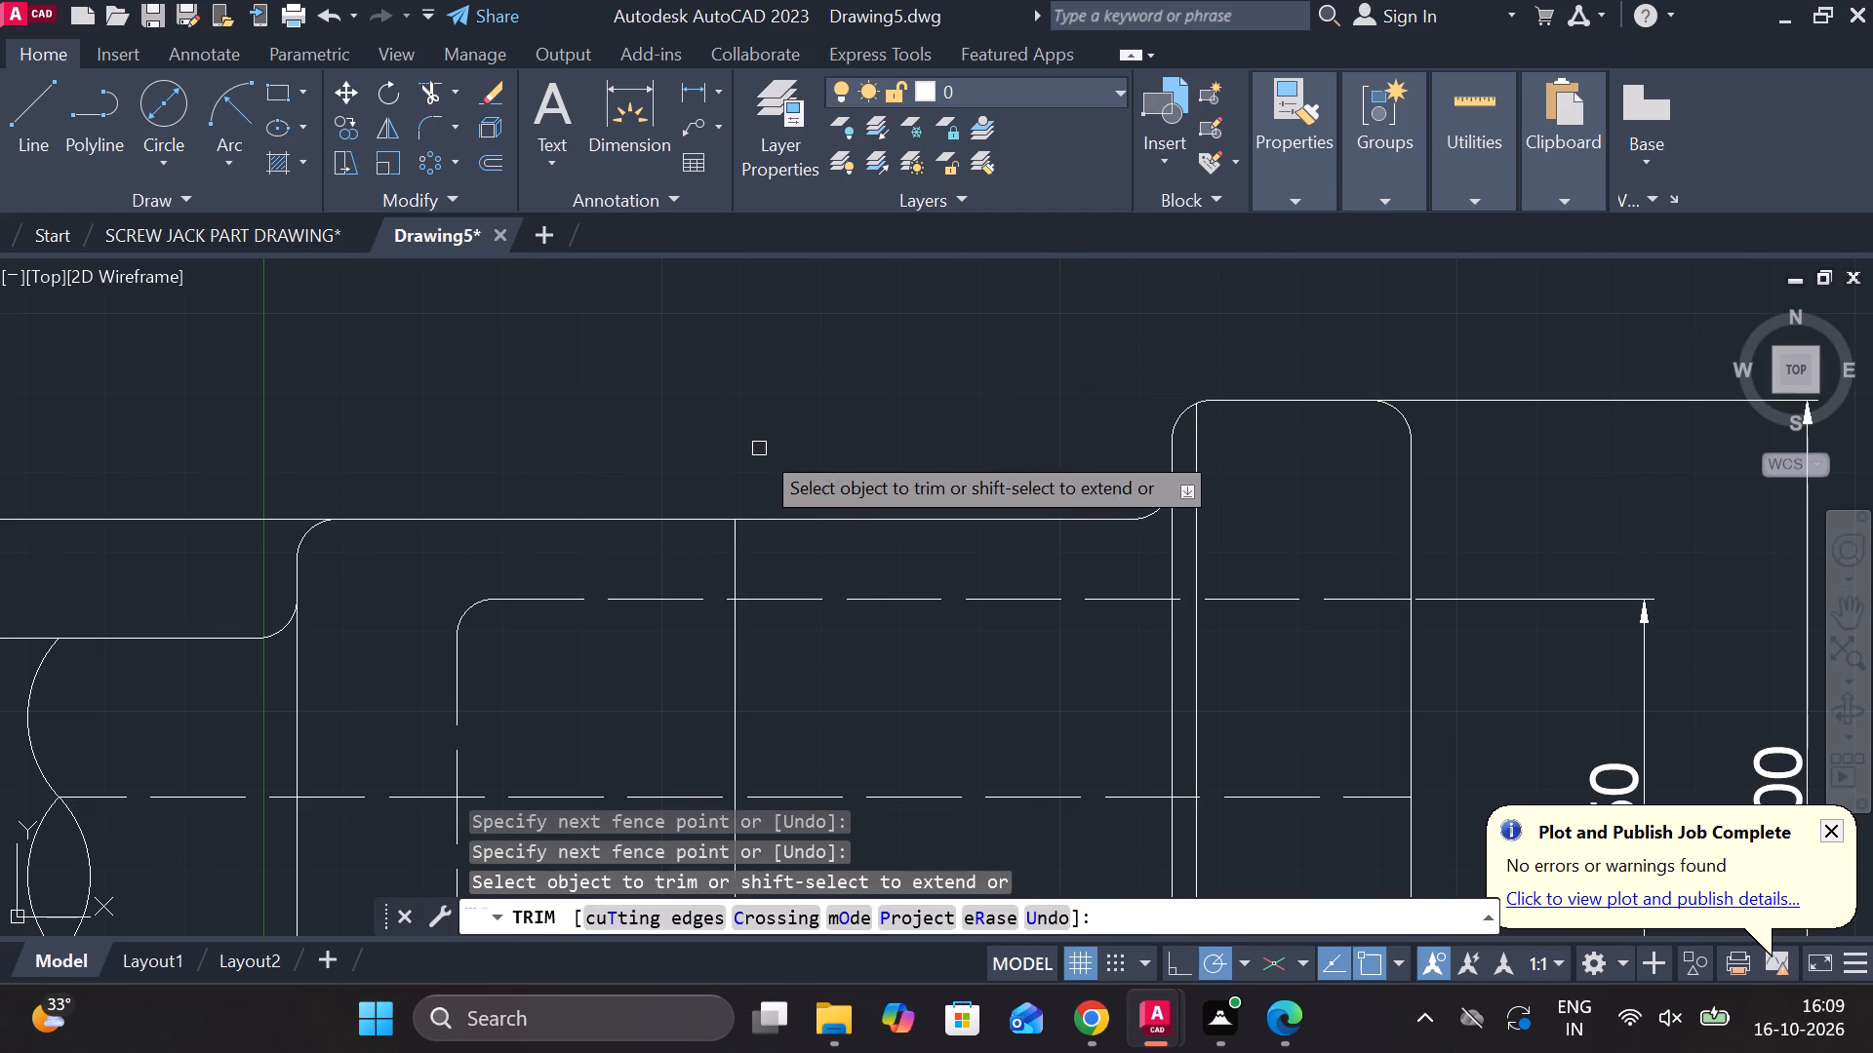
pyautogui.moveTo(759, 448); pyautogui.dragTo(912, 268, button='middle')
pyautogui.moveTo(857, 502); pyautogui.dragTo(946, 527)
pyautogui.click(950, 527)
pyautogui.moveTo(991, 529); pyautogui.dragTo(988, 525, button='middle')
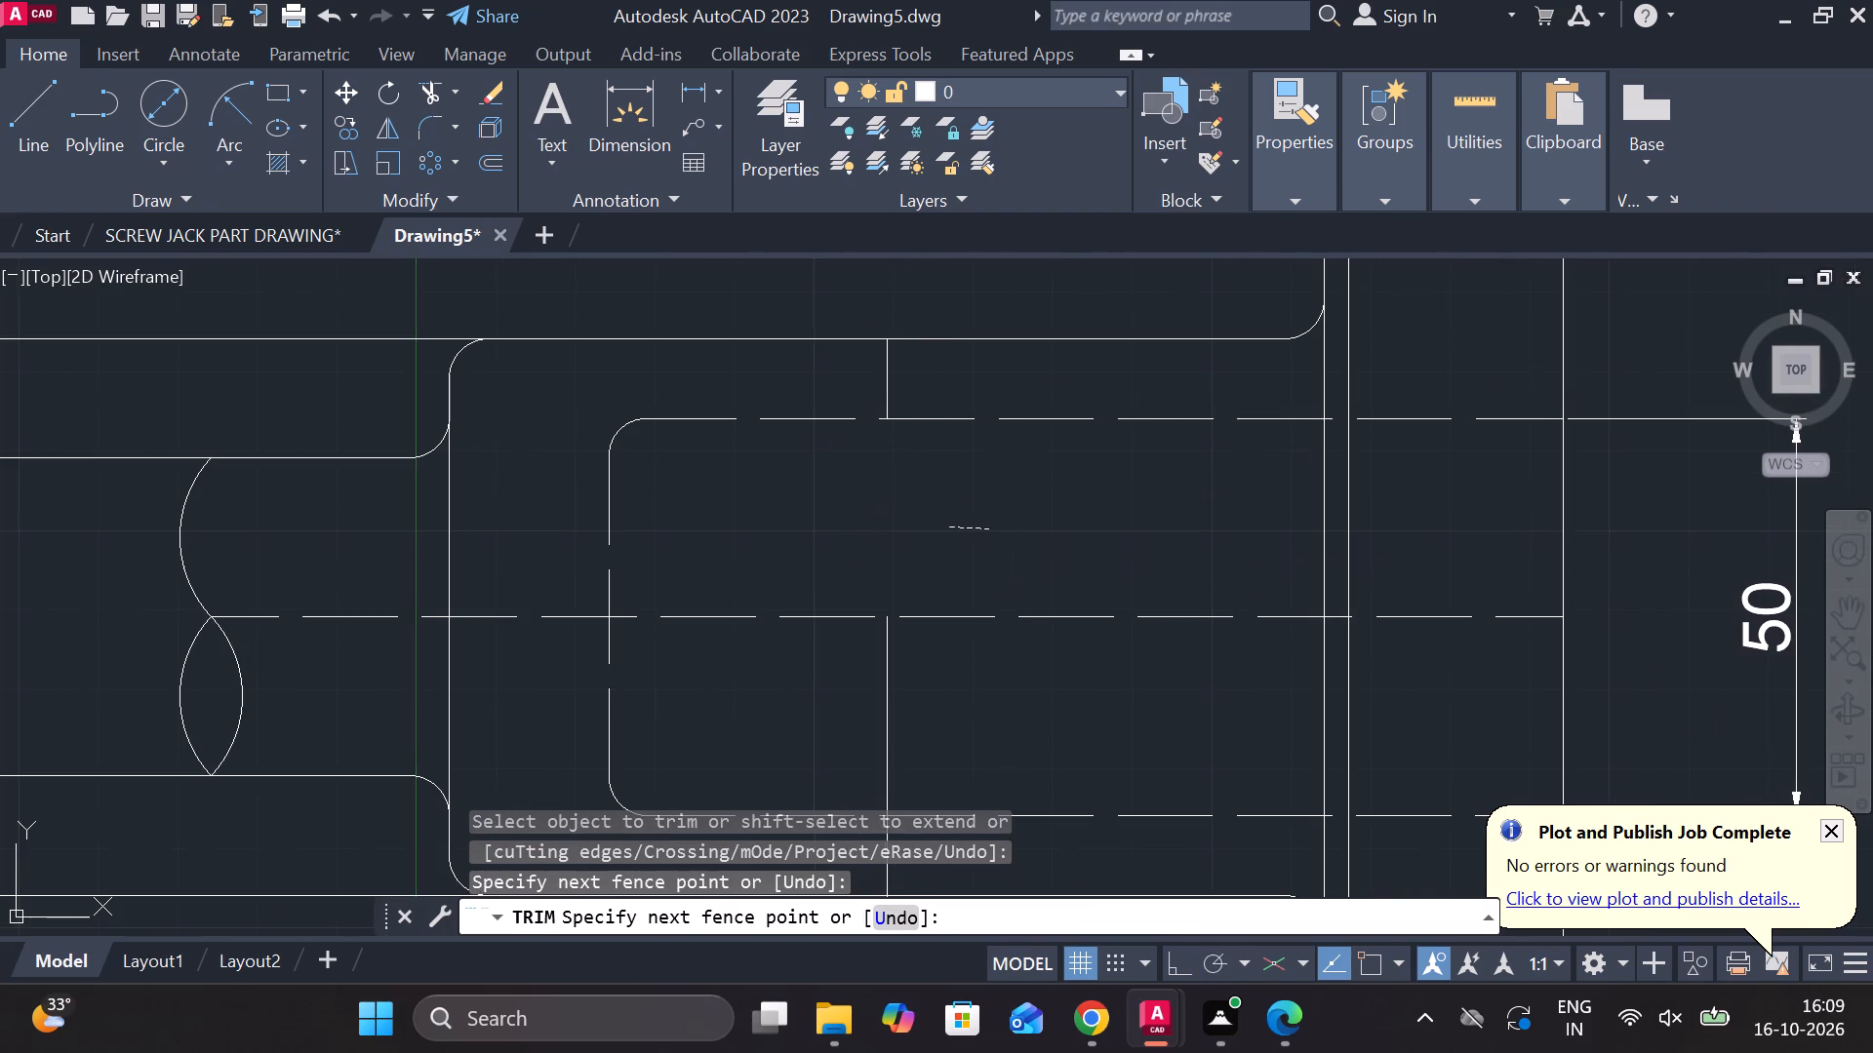
pyautogui.moveTo(988, 525); pyautogui.dragTo(978, 364, button='middle')
pyautogui.click(984, 354)
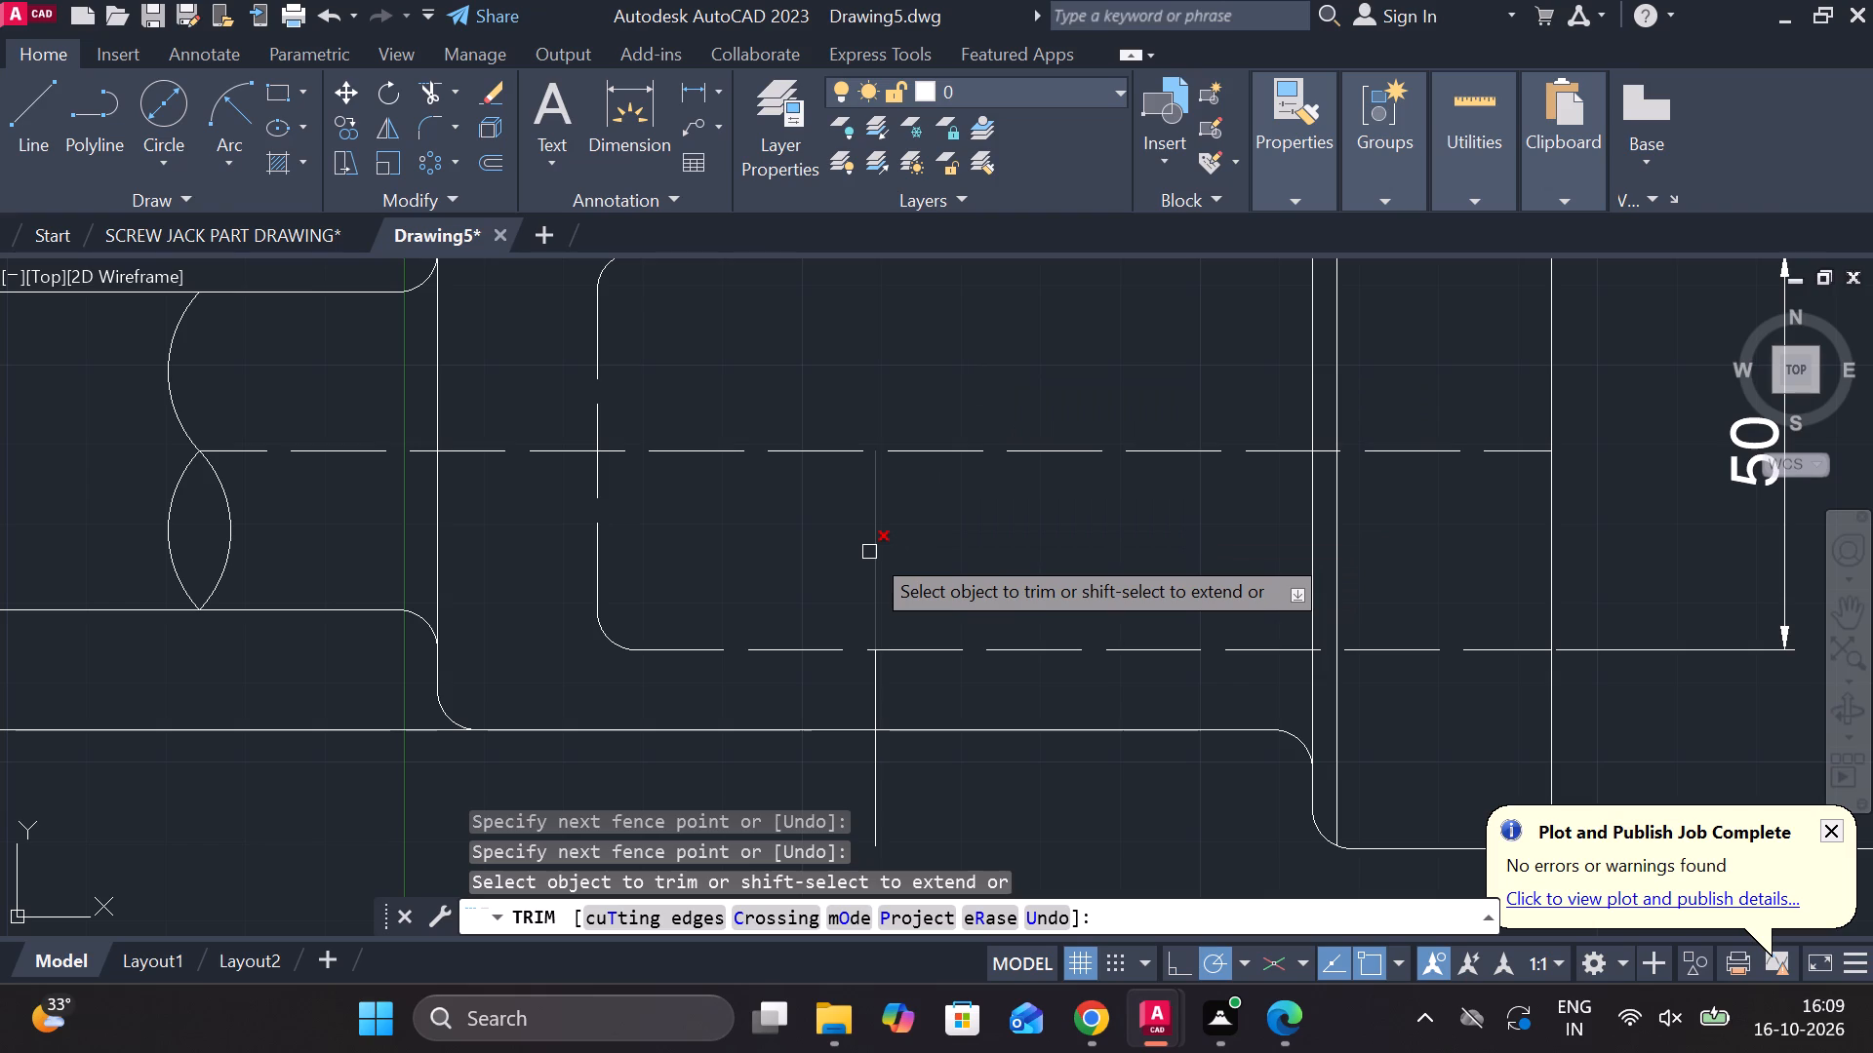
pyautogui.click(873, 799)
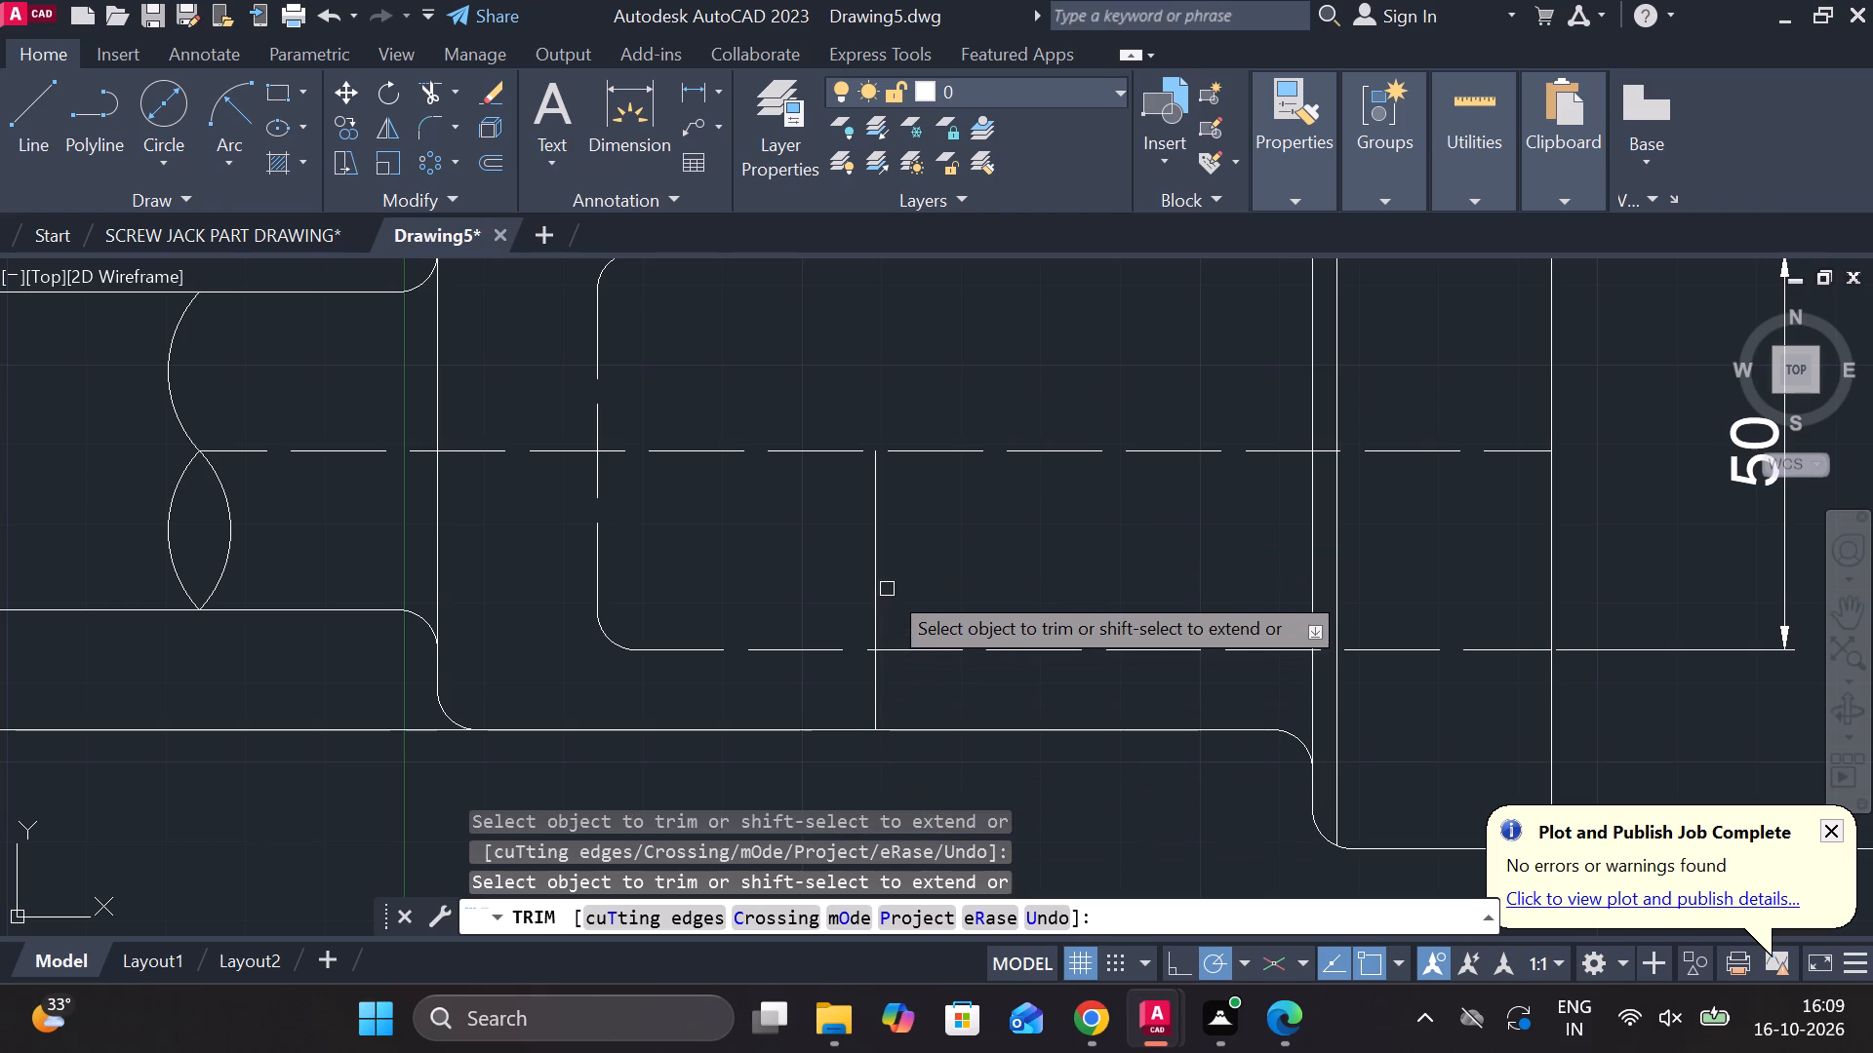
pyautogui.click(882, 567)
pyautogui.press('Escape')
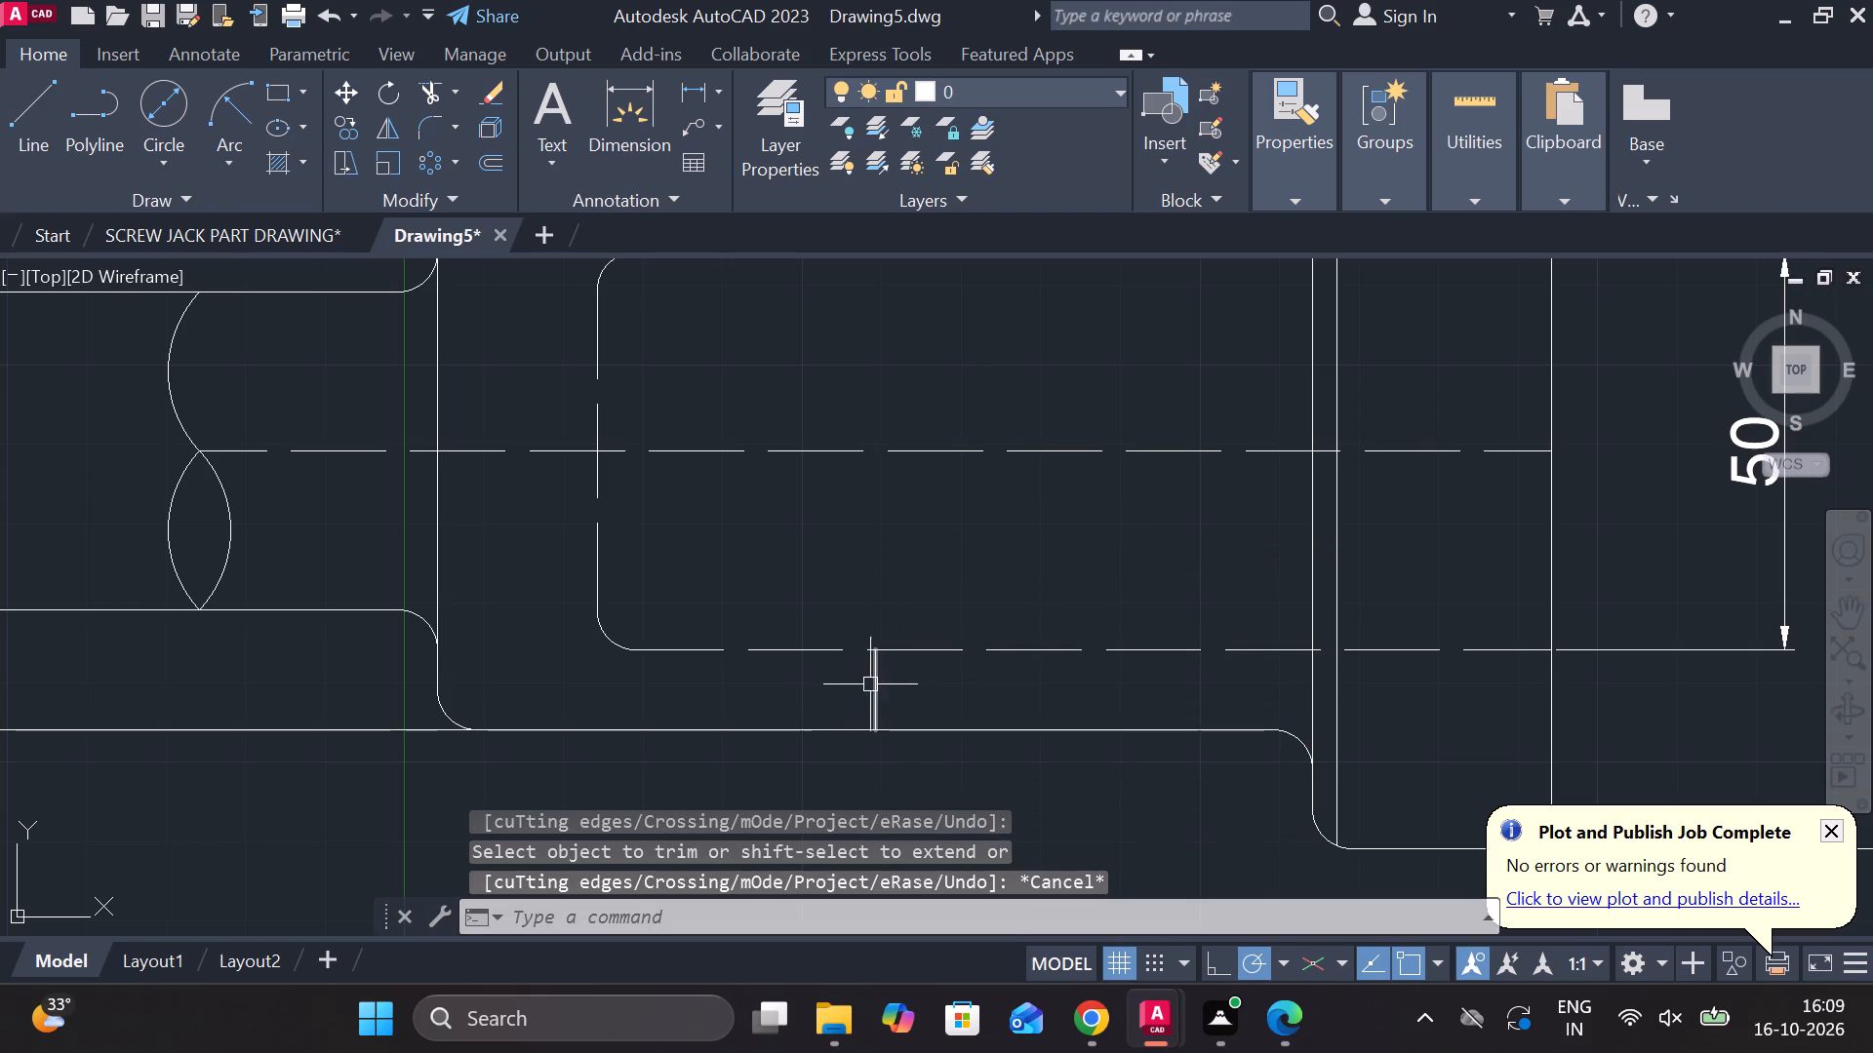
# Set the linetype of the two short vertical segments between body outline and bore to ACAD_ISO02W100.
pyautogui.click(870, 684)
pyautogui.moveTo(957, 461); pyautogui.dragTo(898, 642, button='middle')
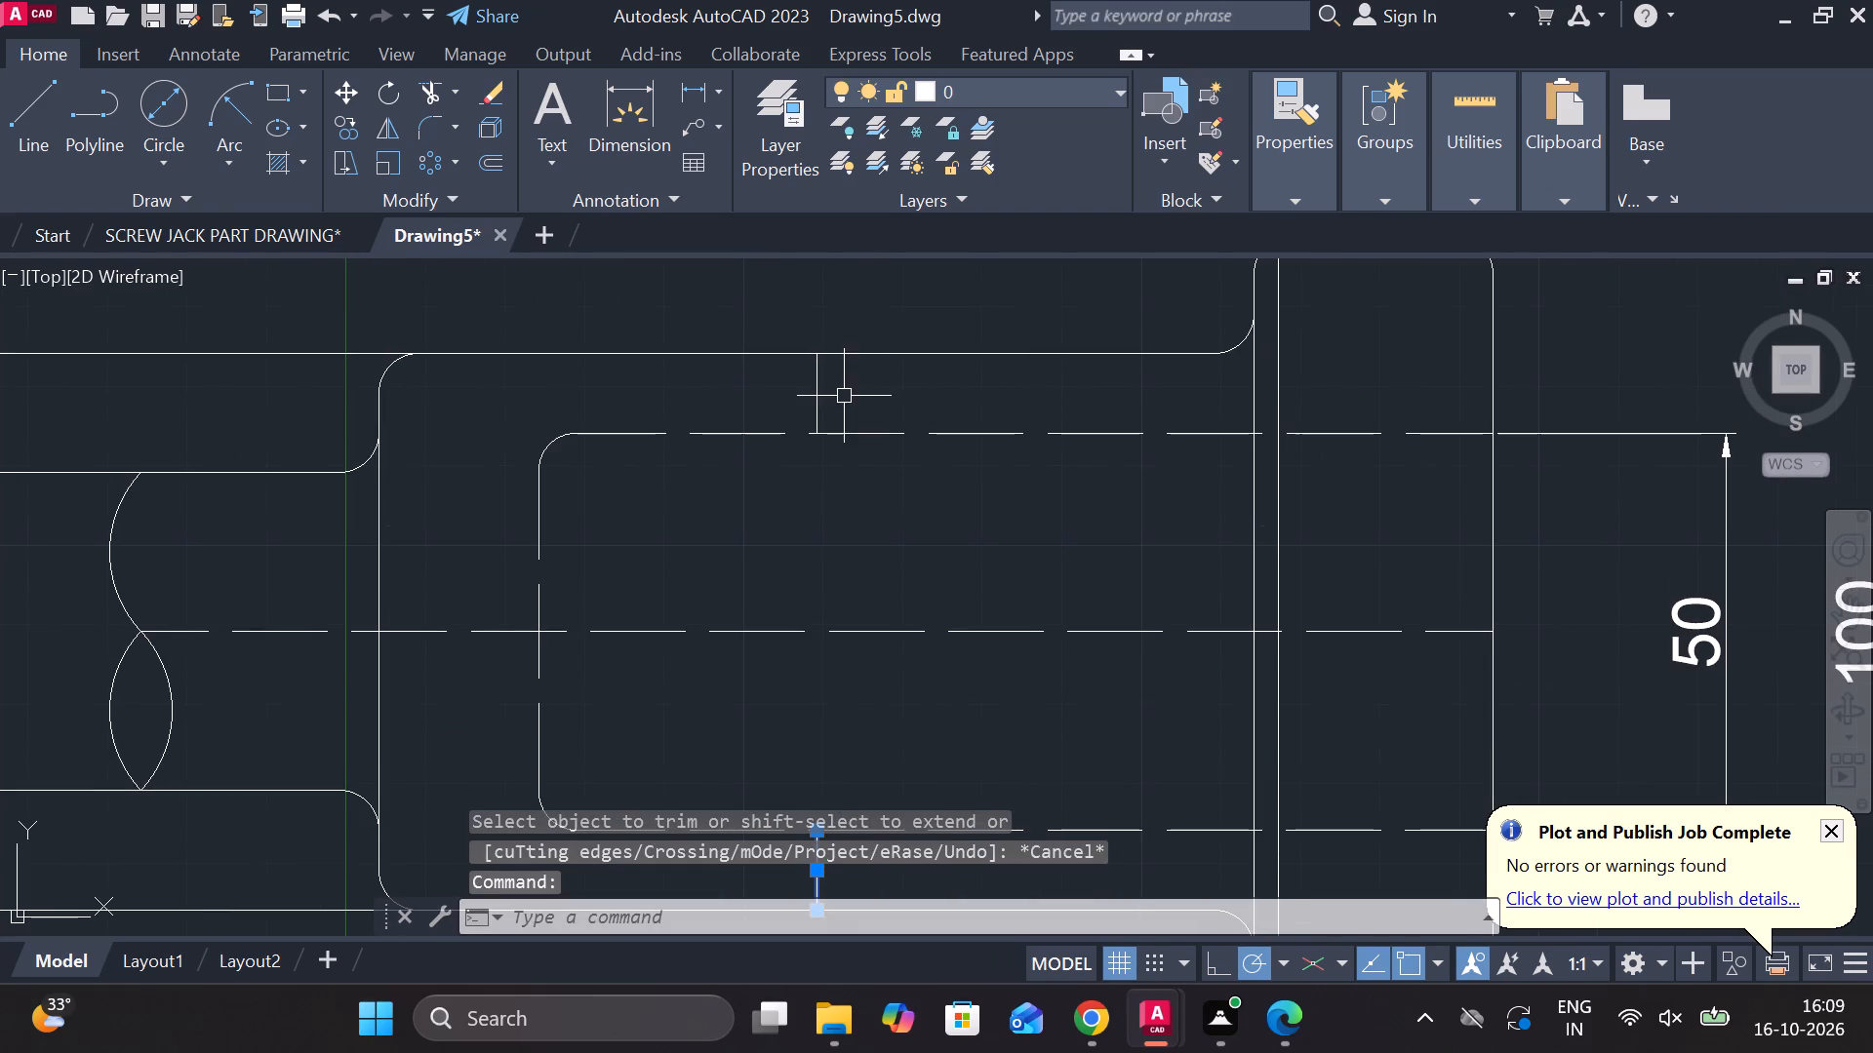
pyautogui.click(810, 385)
pyautogui.click(1289, 205)
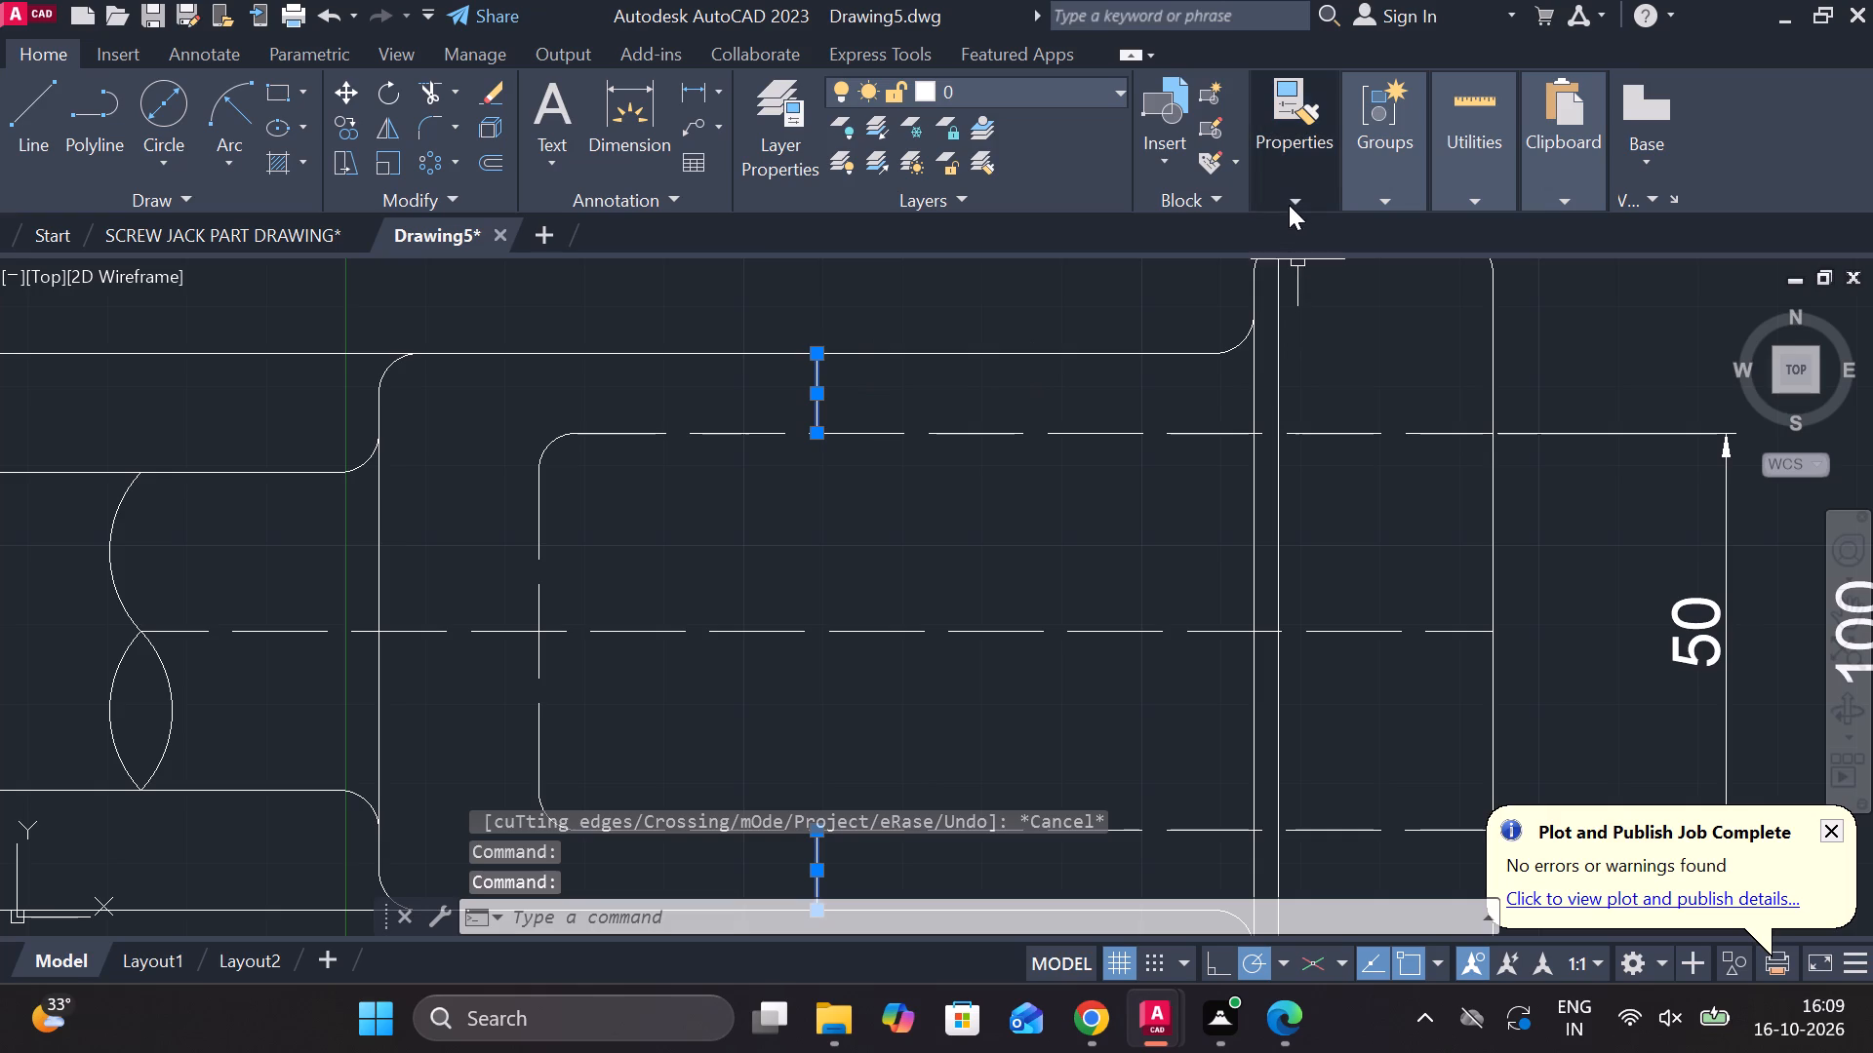
pyautogui.click(1474, 290)
pyautogui.click(1478, 408)
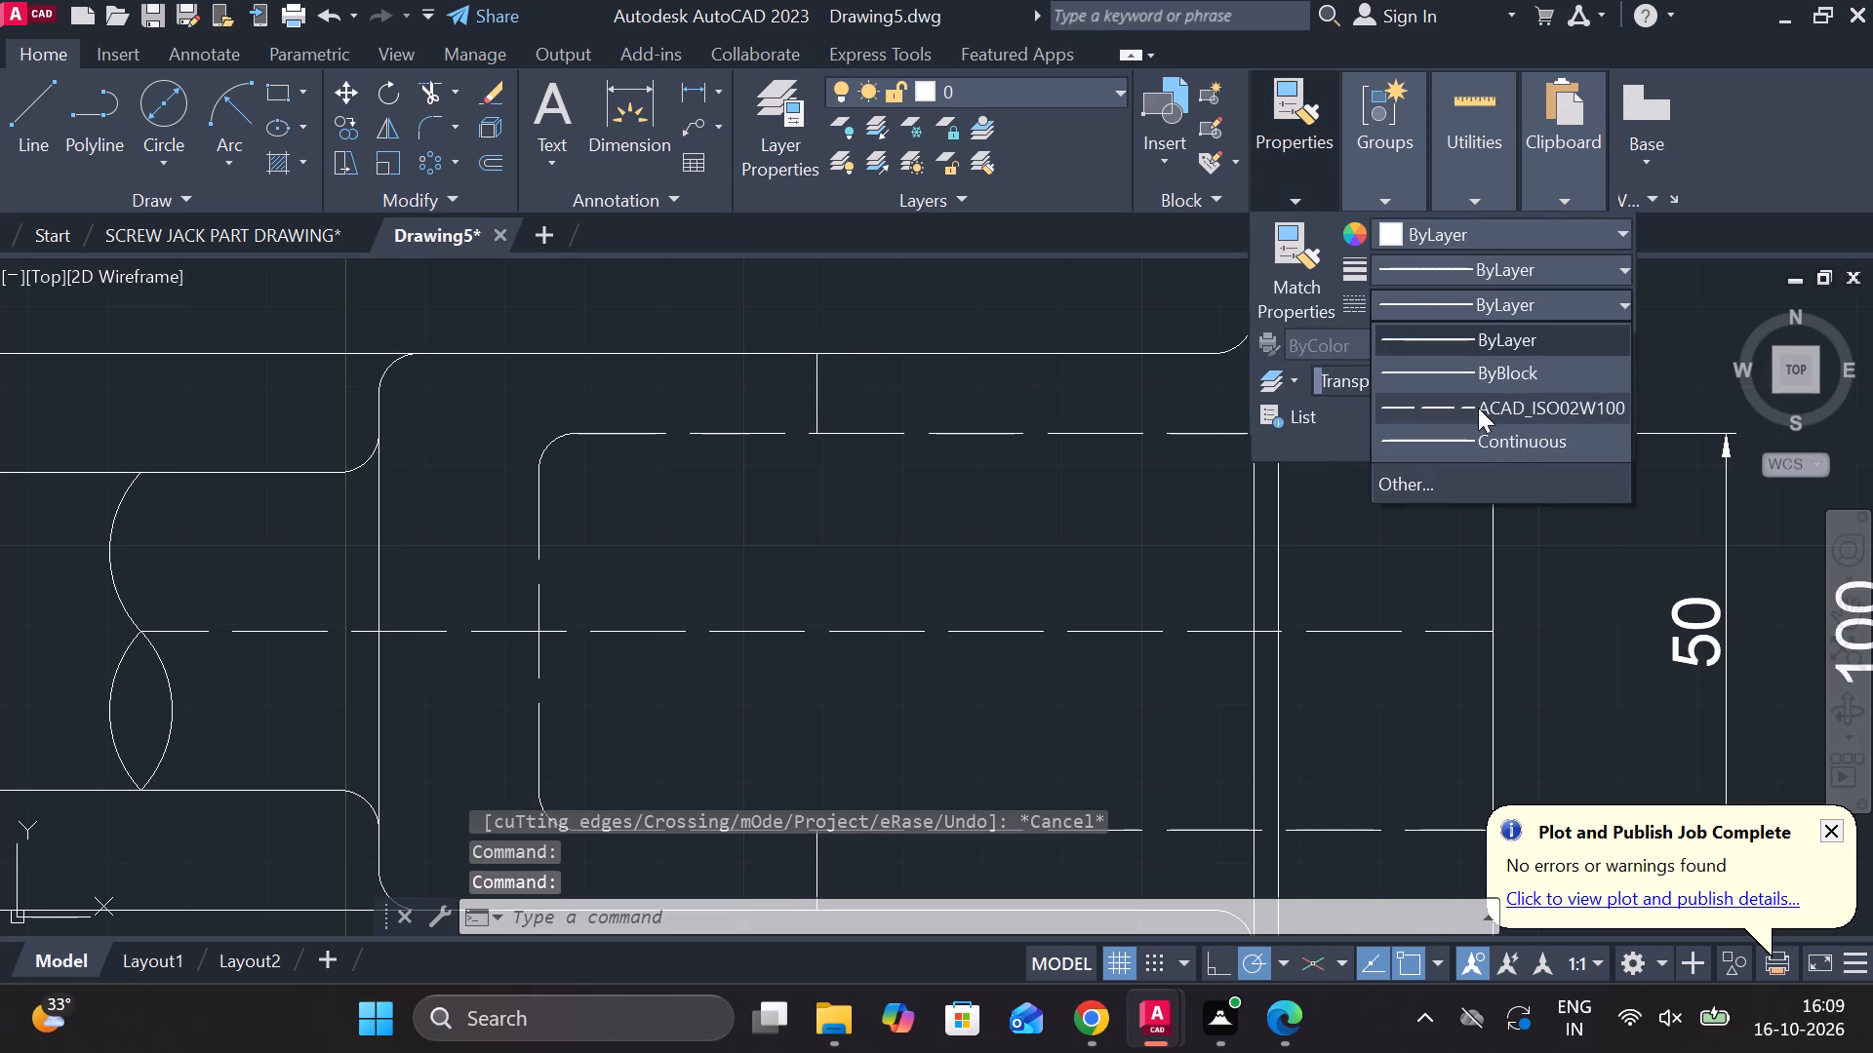
pyautogui.press('Escape')
pyautogui.press('Escape')
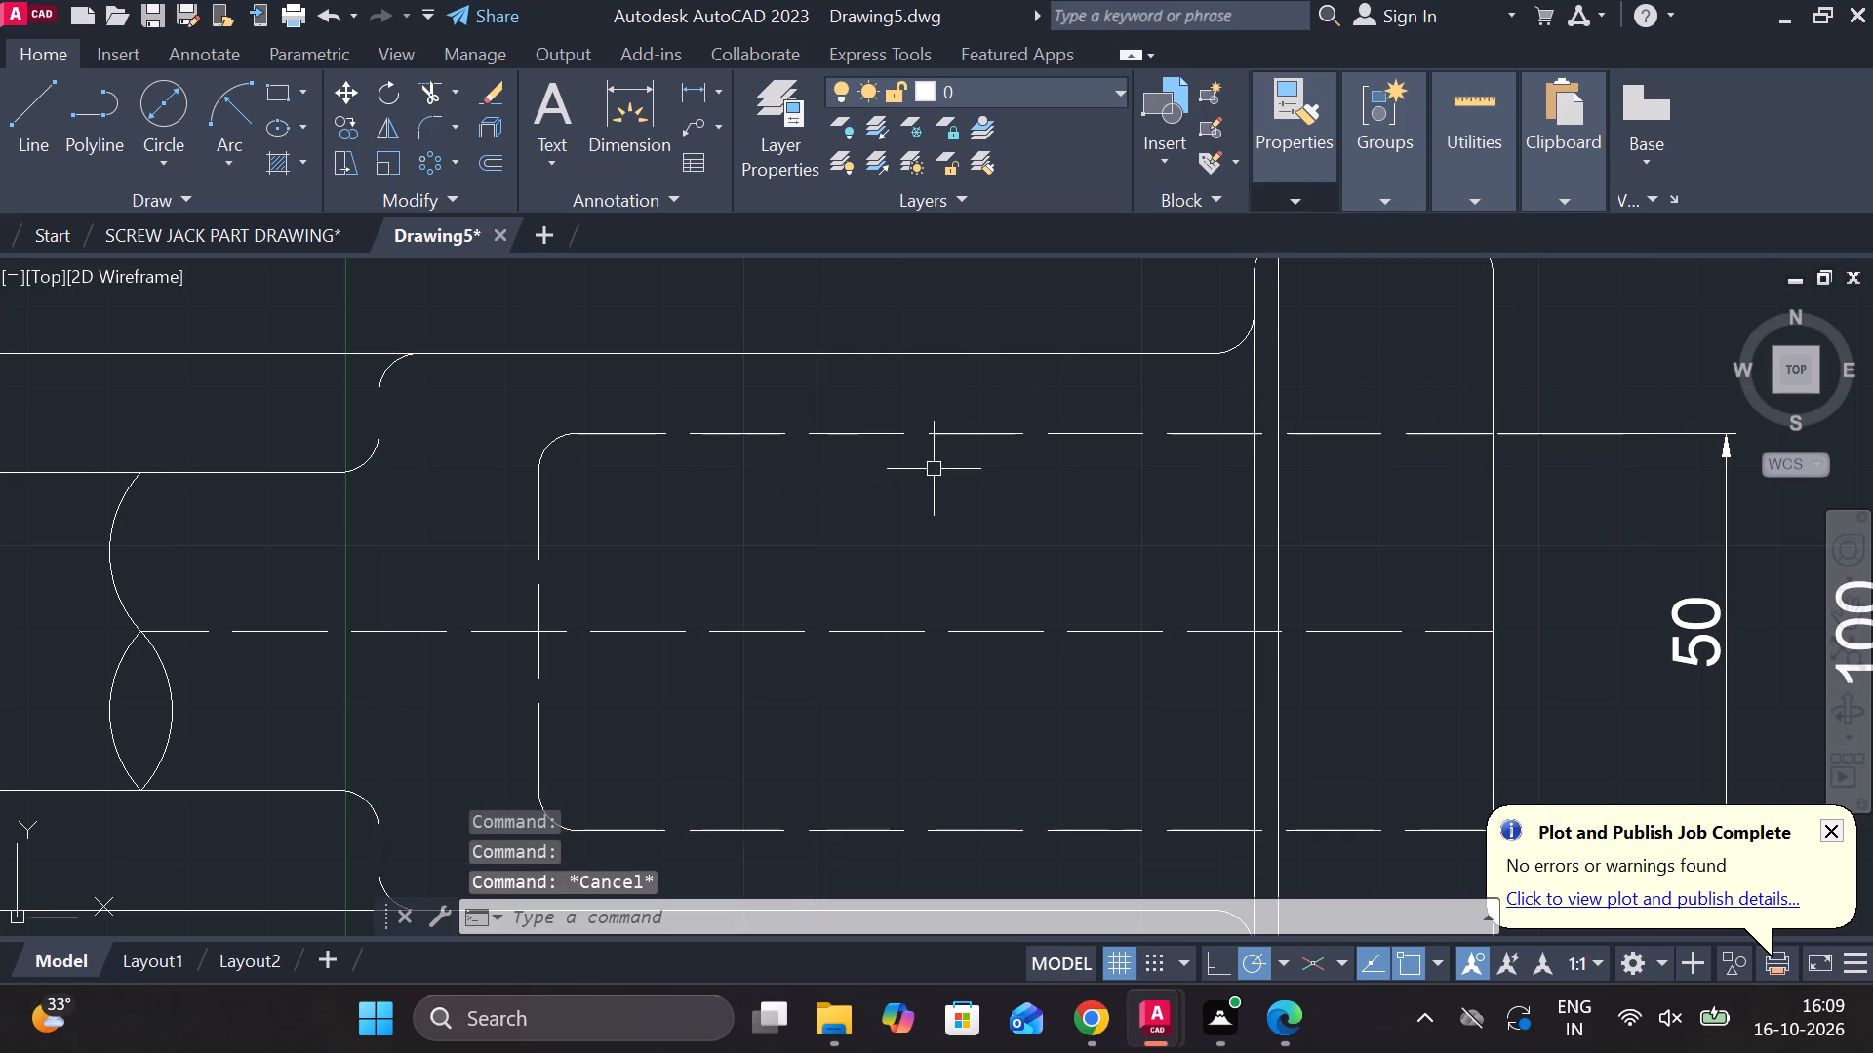
# Add a horizontal linear dimension between the end block's left edge and its inner vertical line, placed above the block.
pyautogui.scroll(-3, 934, 469)
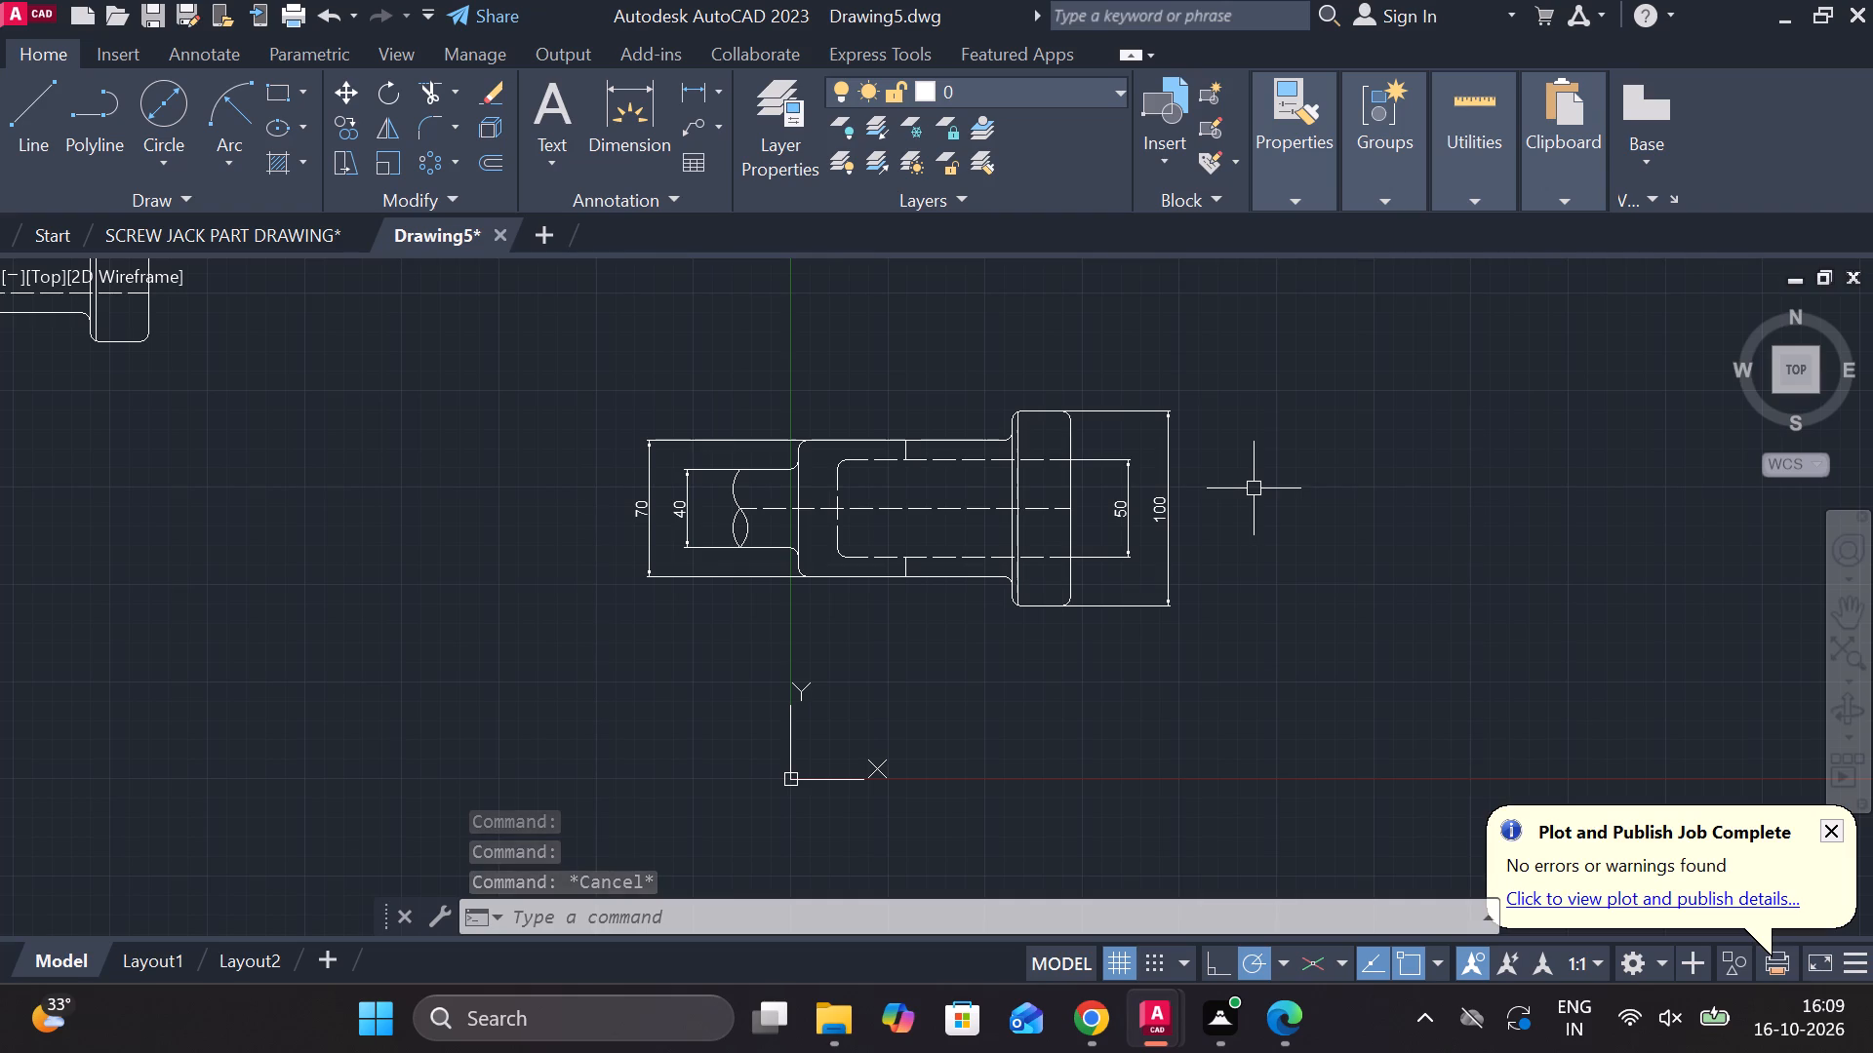
pyautogui.click(688, 94)
pyautogui.scroll(3, 1056, 355)
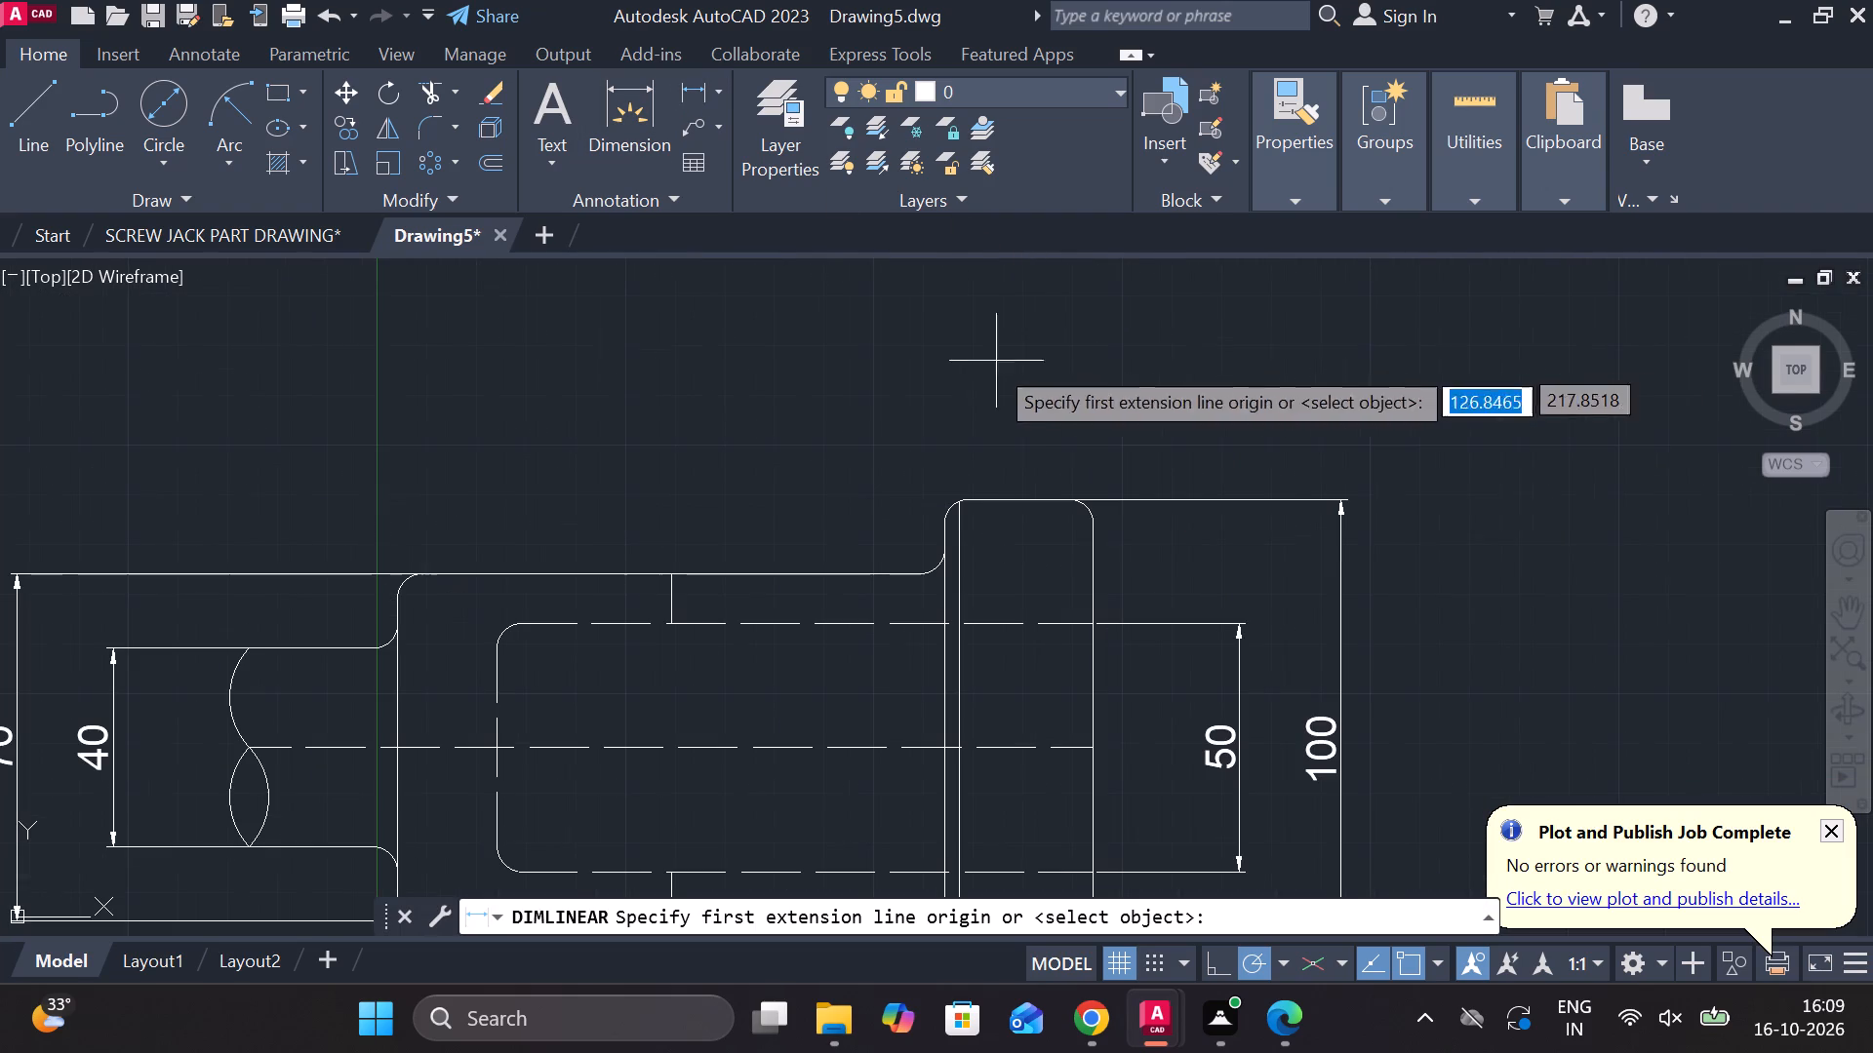
pyautogui.scroll(2, 975, 512)
pyautogui.click(910, 568)
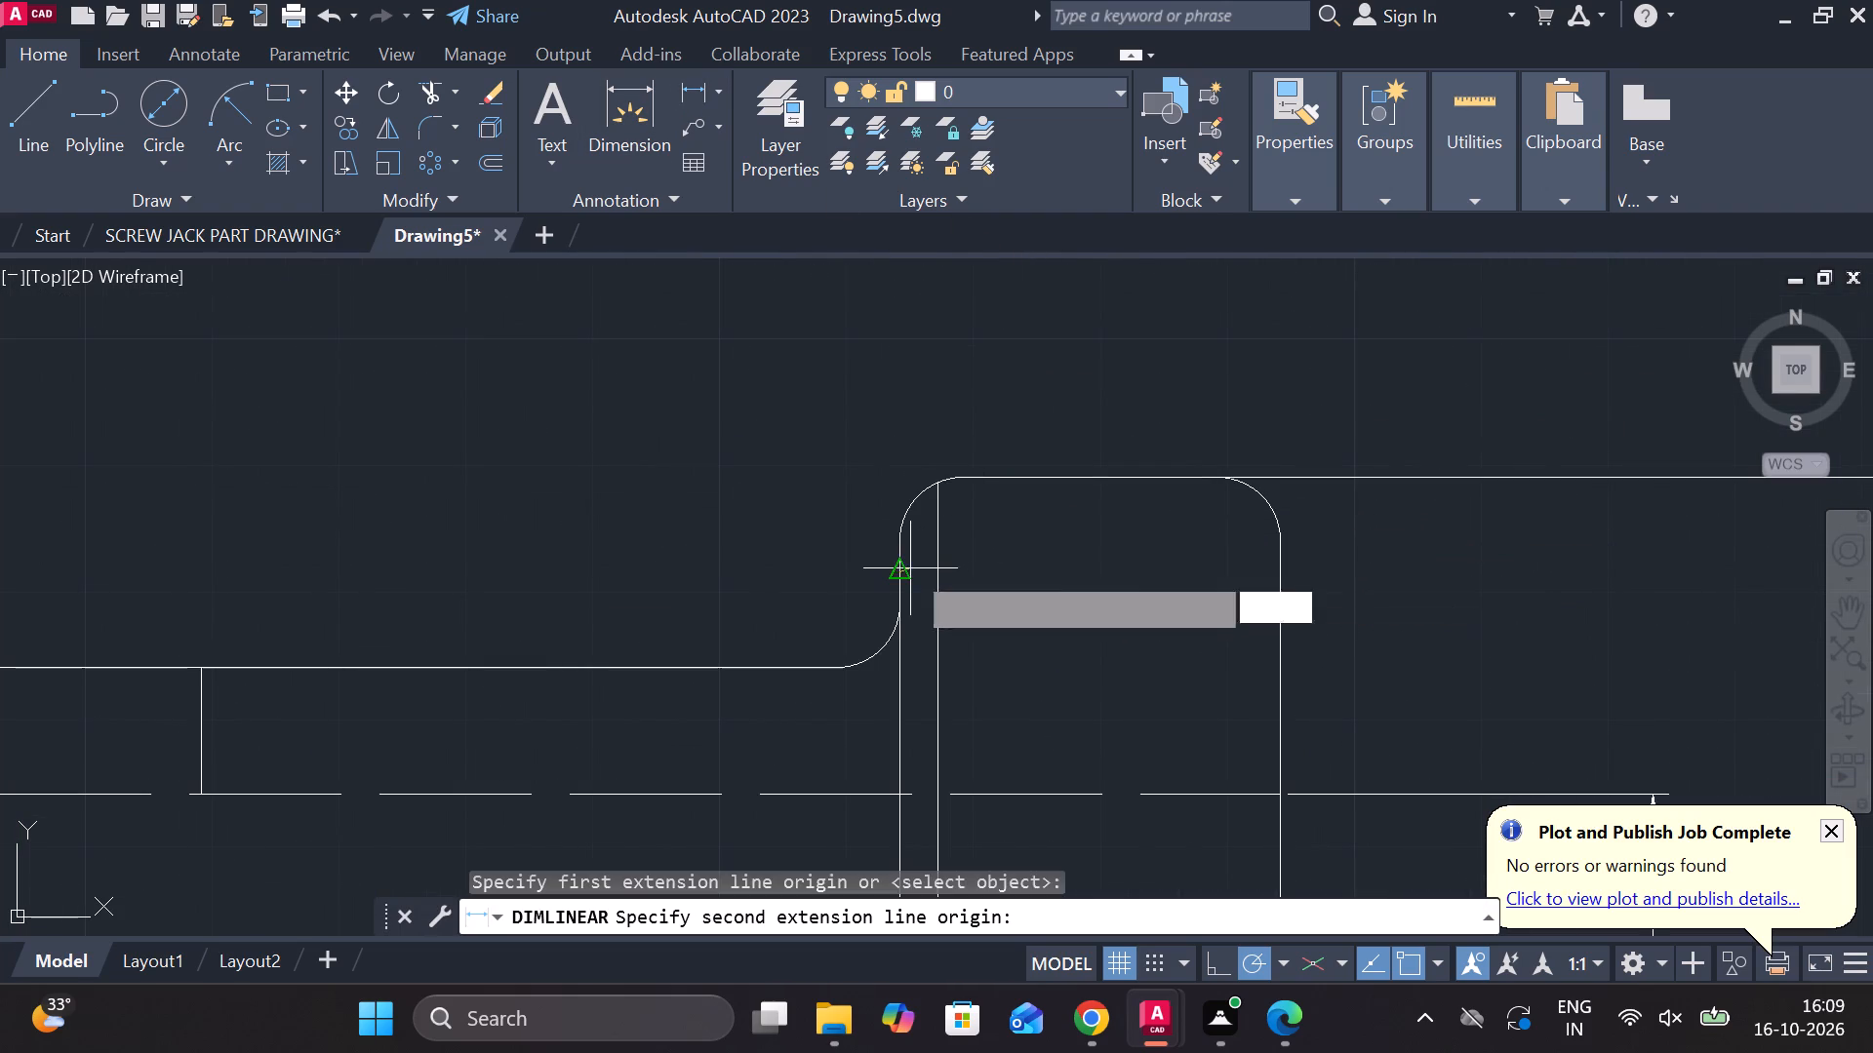
pyautogui.click(940, 576)
pyautogui.click(961, 412)
# Add a horizontal linear dimension from the end block's inner vertical line to the short vertical segment, placed inside the bore below the centreline.
pyautogui.scroll(-3, 961, 422)
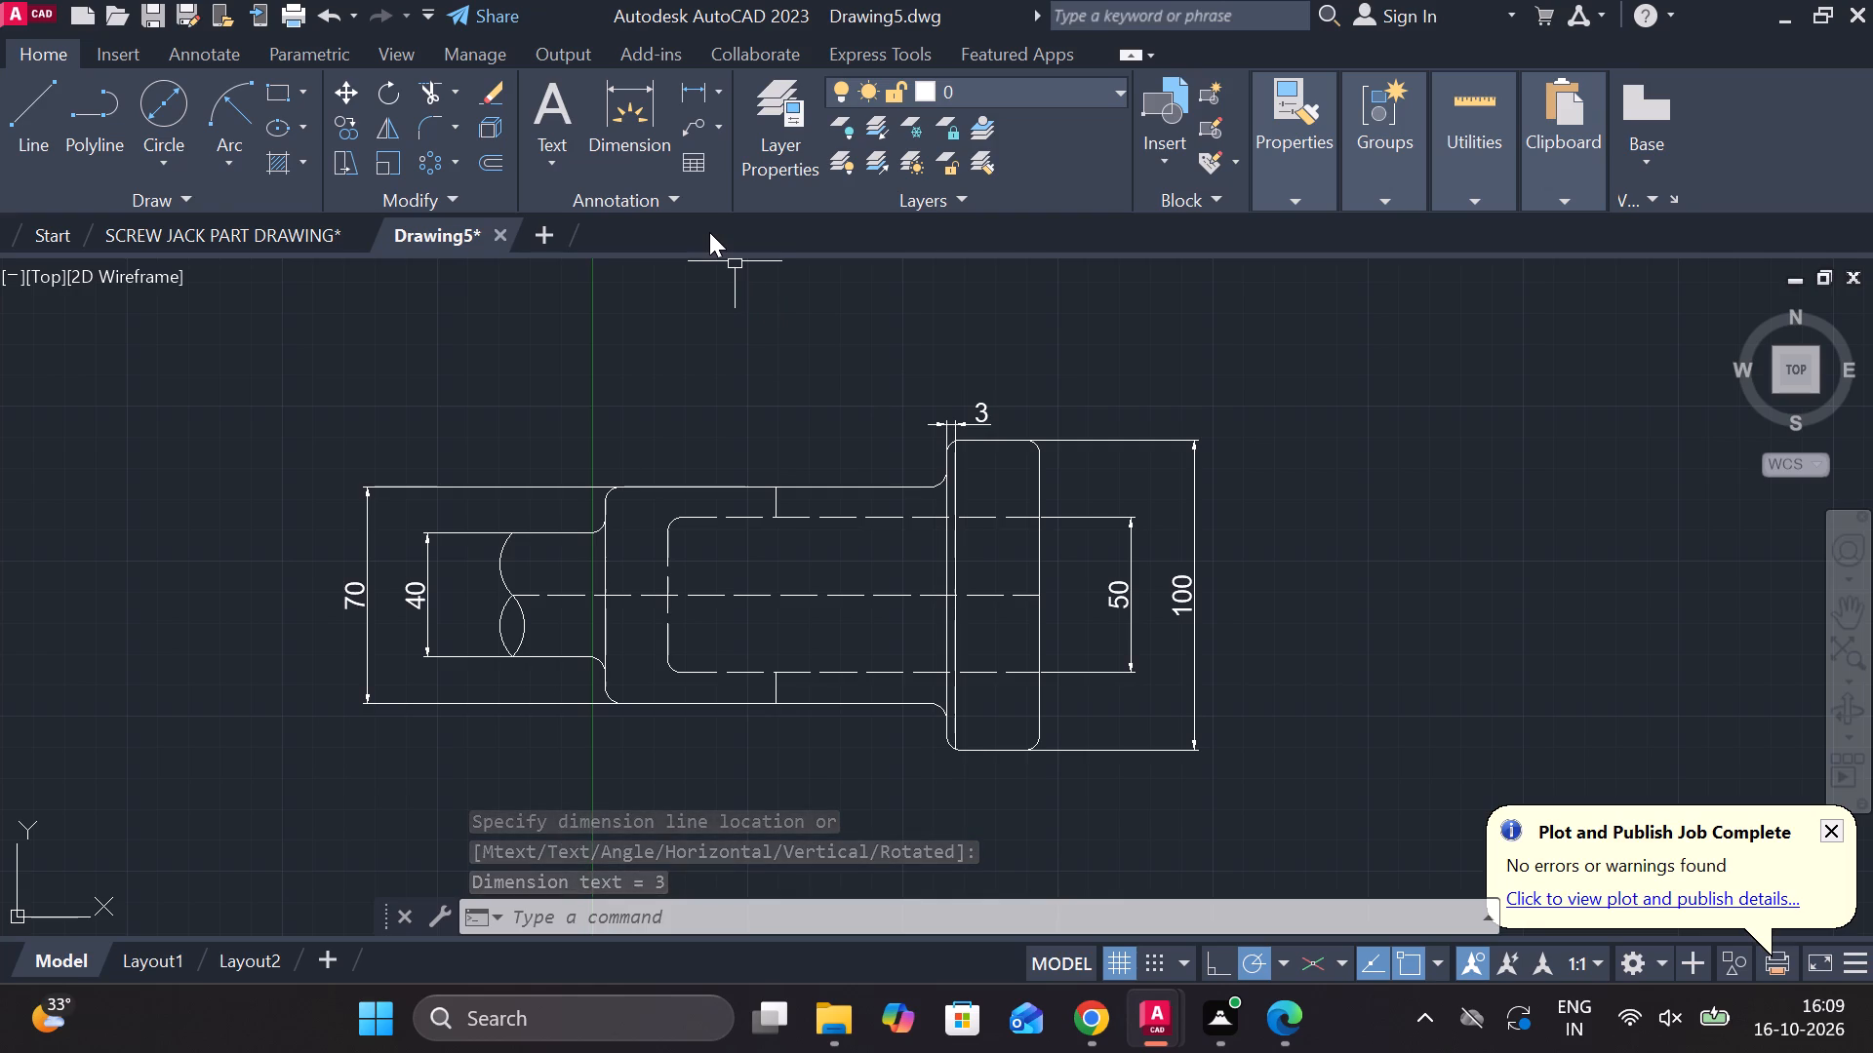
pyautogui.click(723, 99)
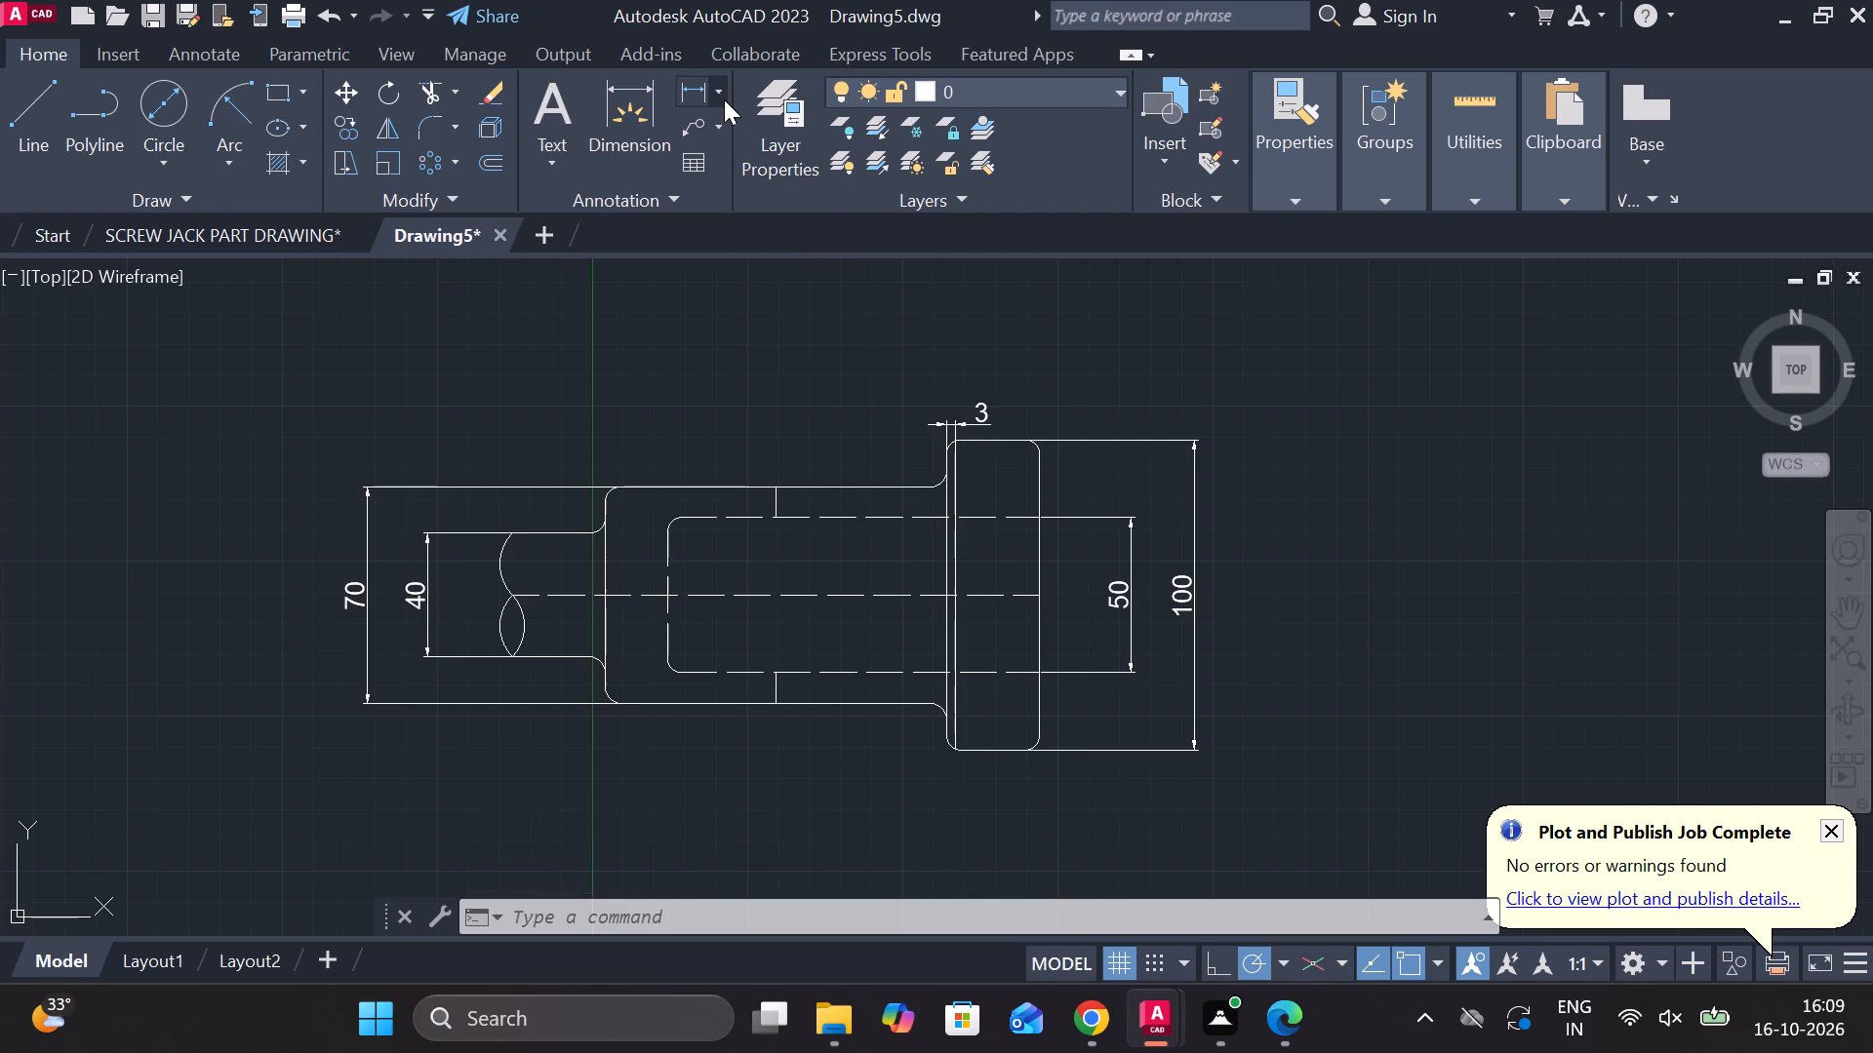
pyautogui.click(748, 134)
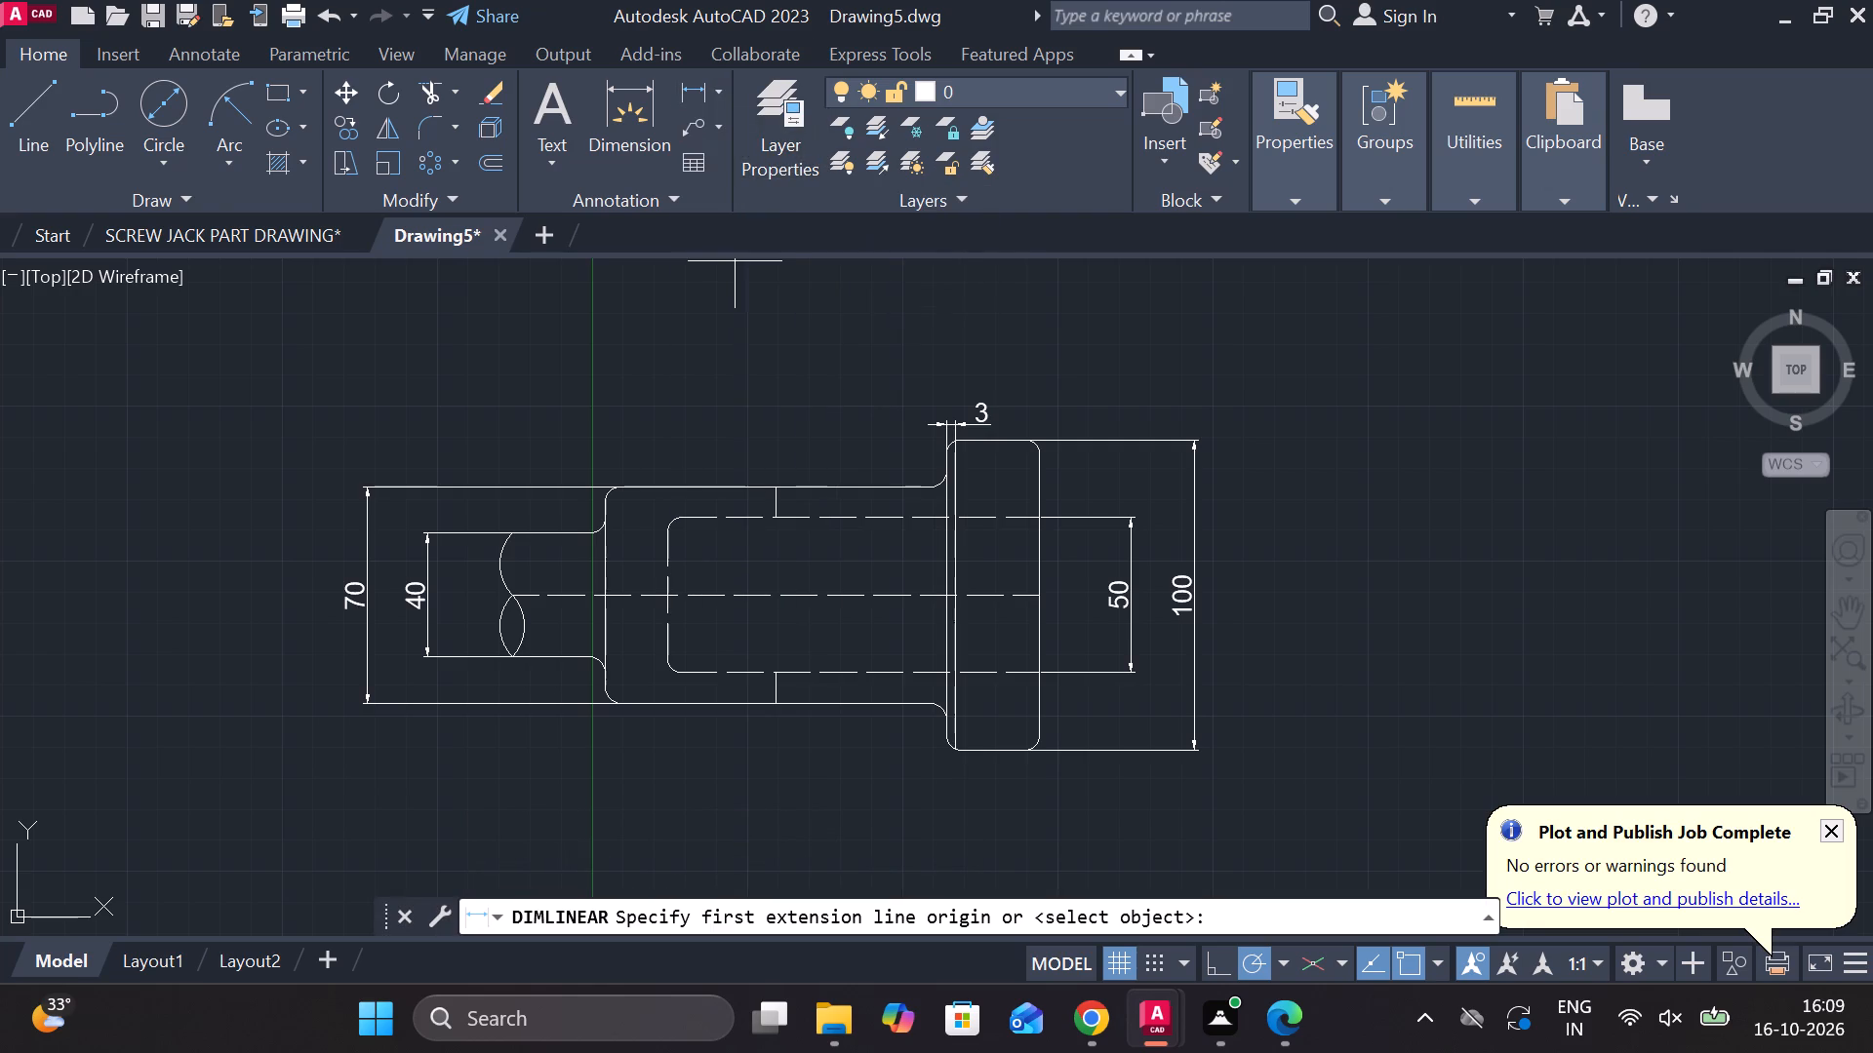
pyautogui.scroll(2, 974, 591)
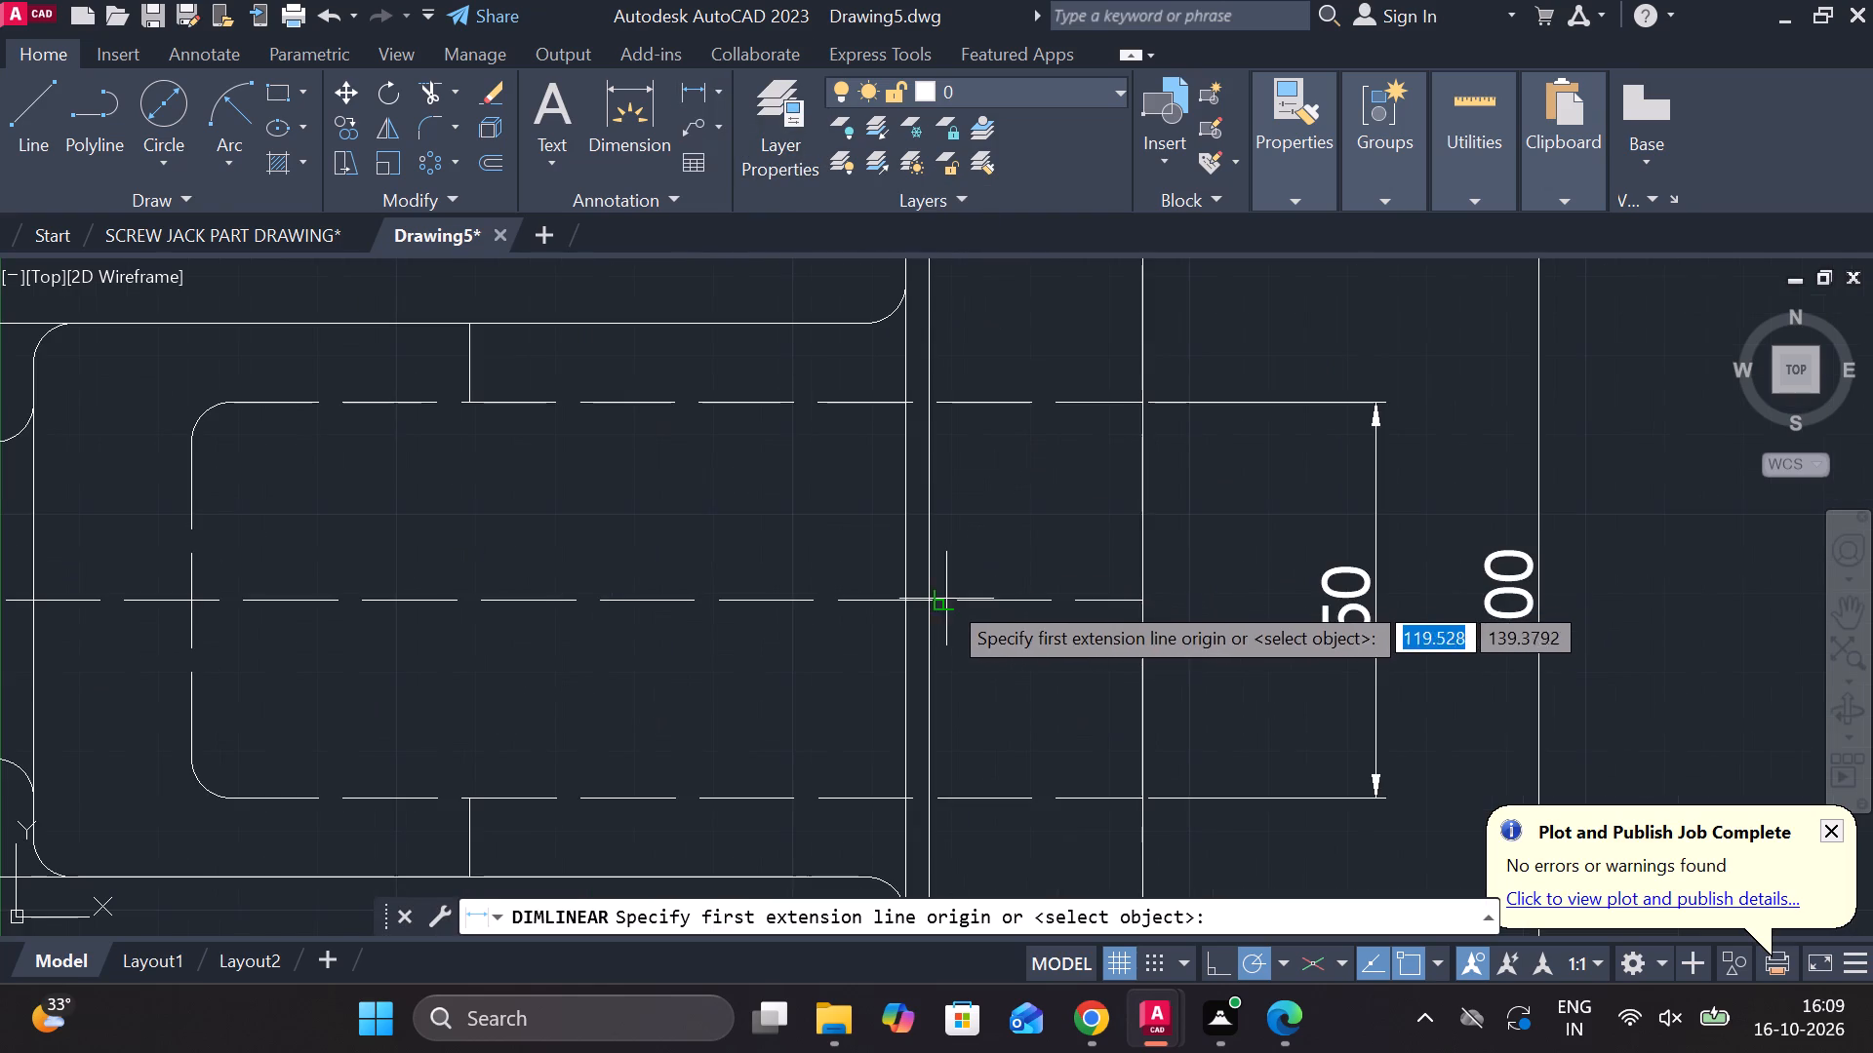
pyautogui.click(936, 599)
pyautogui.scroll(-1, 821, 562)
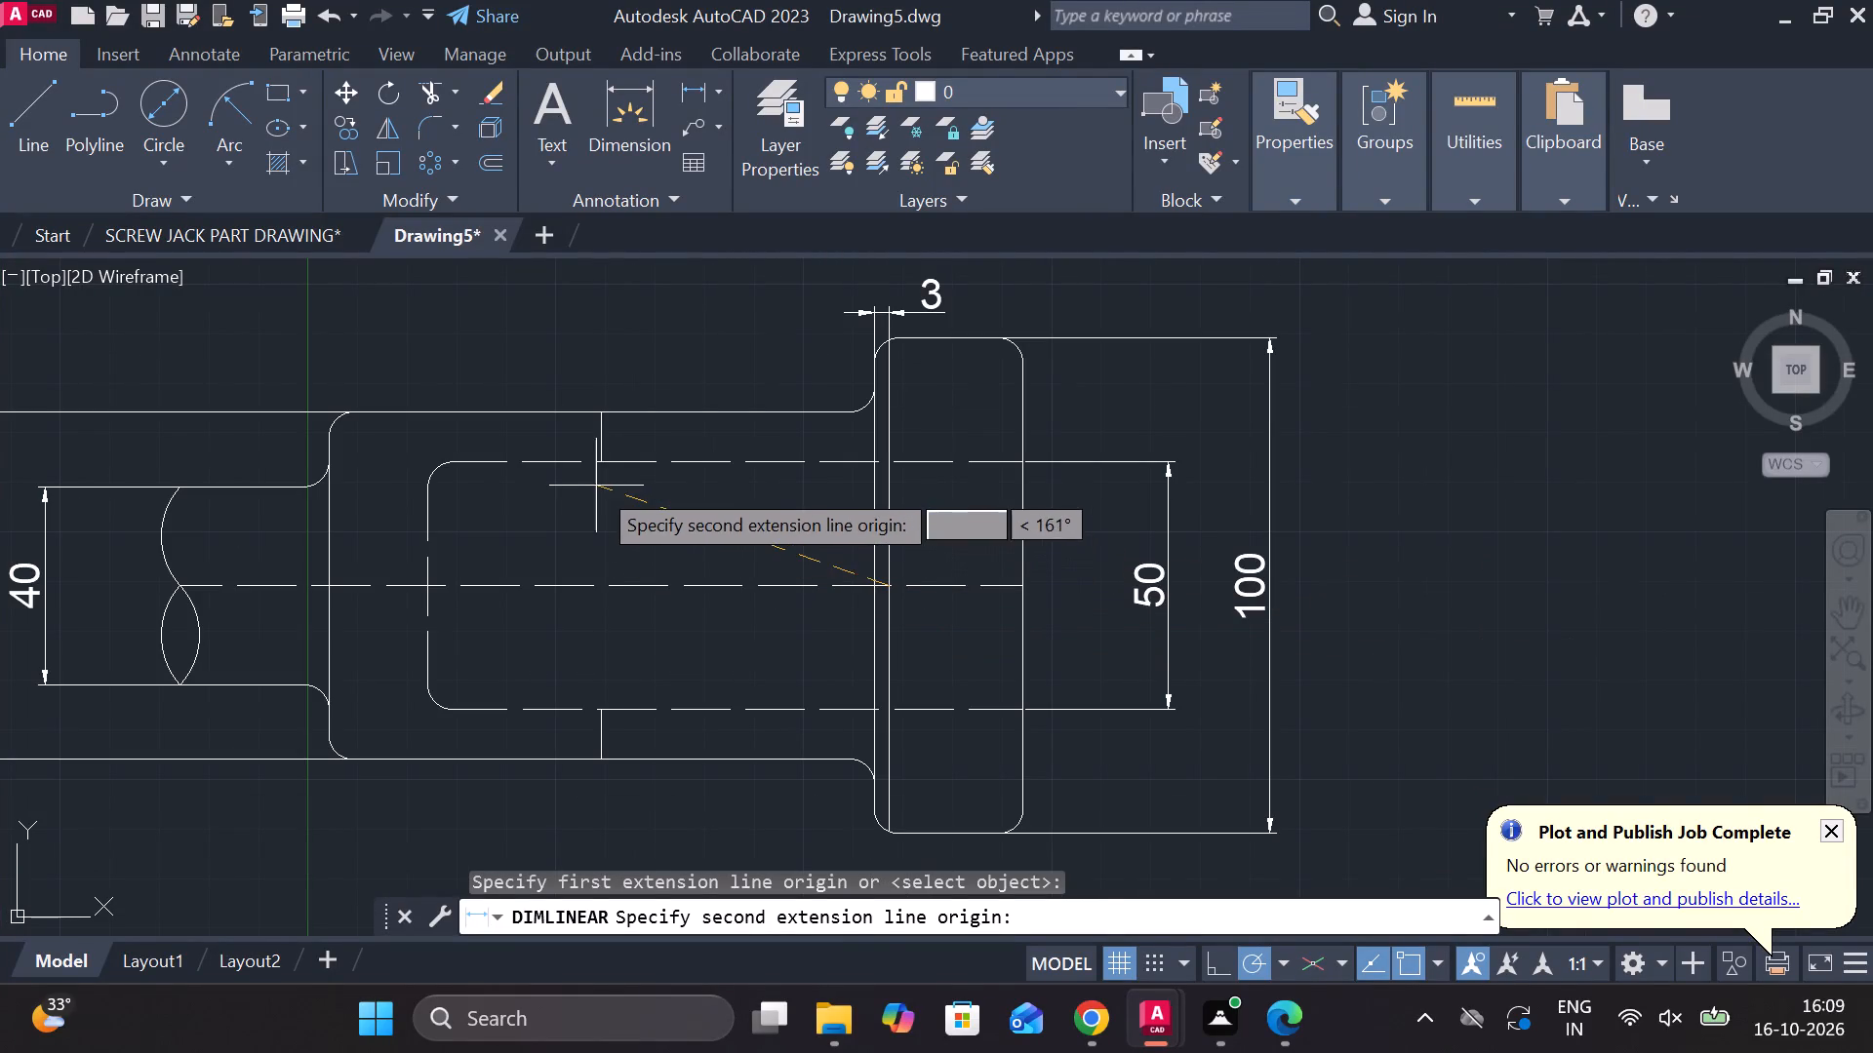
pyautogui.click(604, 471)
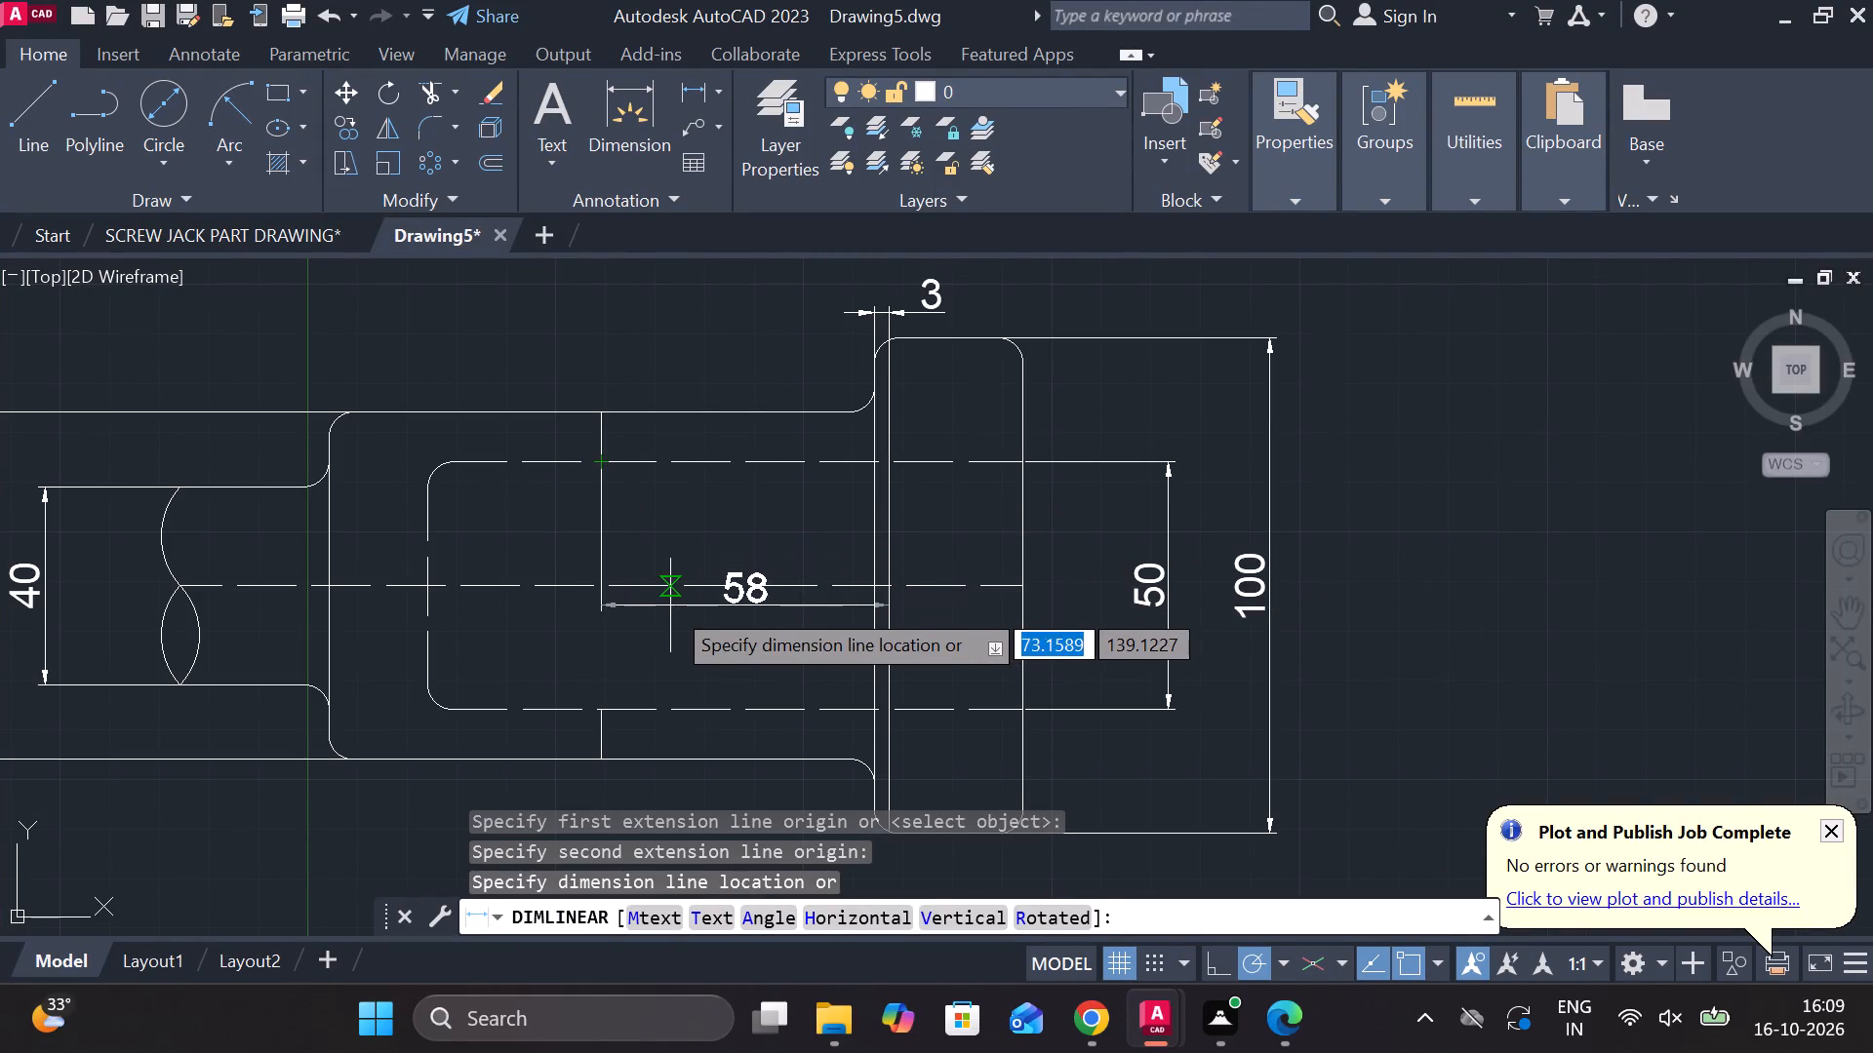
pyautogui.doubleClick(653, 632)
# Add a horizontal linear dimension from the body's left edge to the end block's right edge, placed below the part.
pyautogui.moveTo(677, 559); pyautogui.dragTo(1081, 489, button='middle')
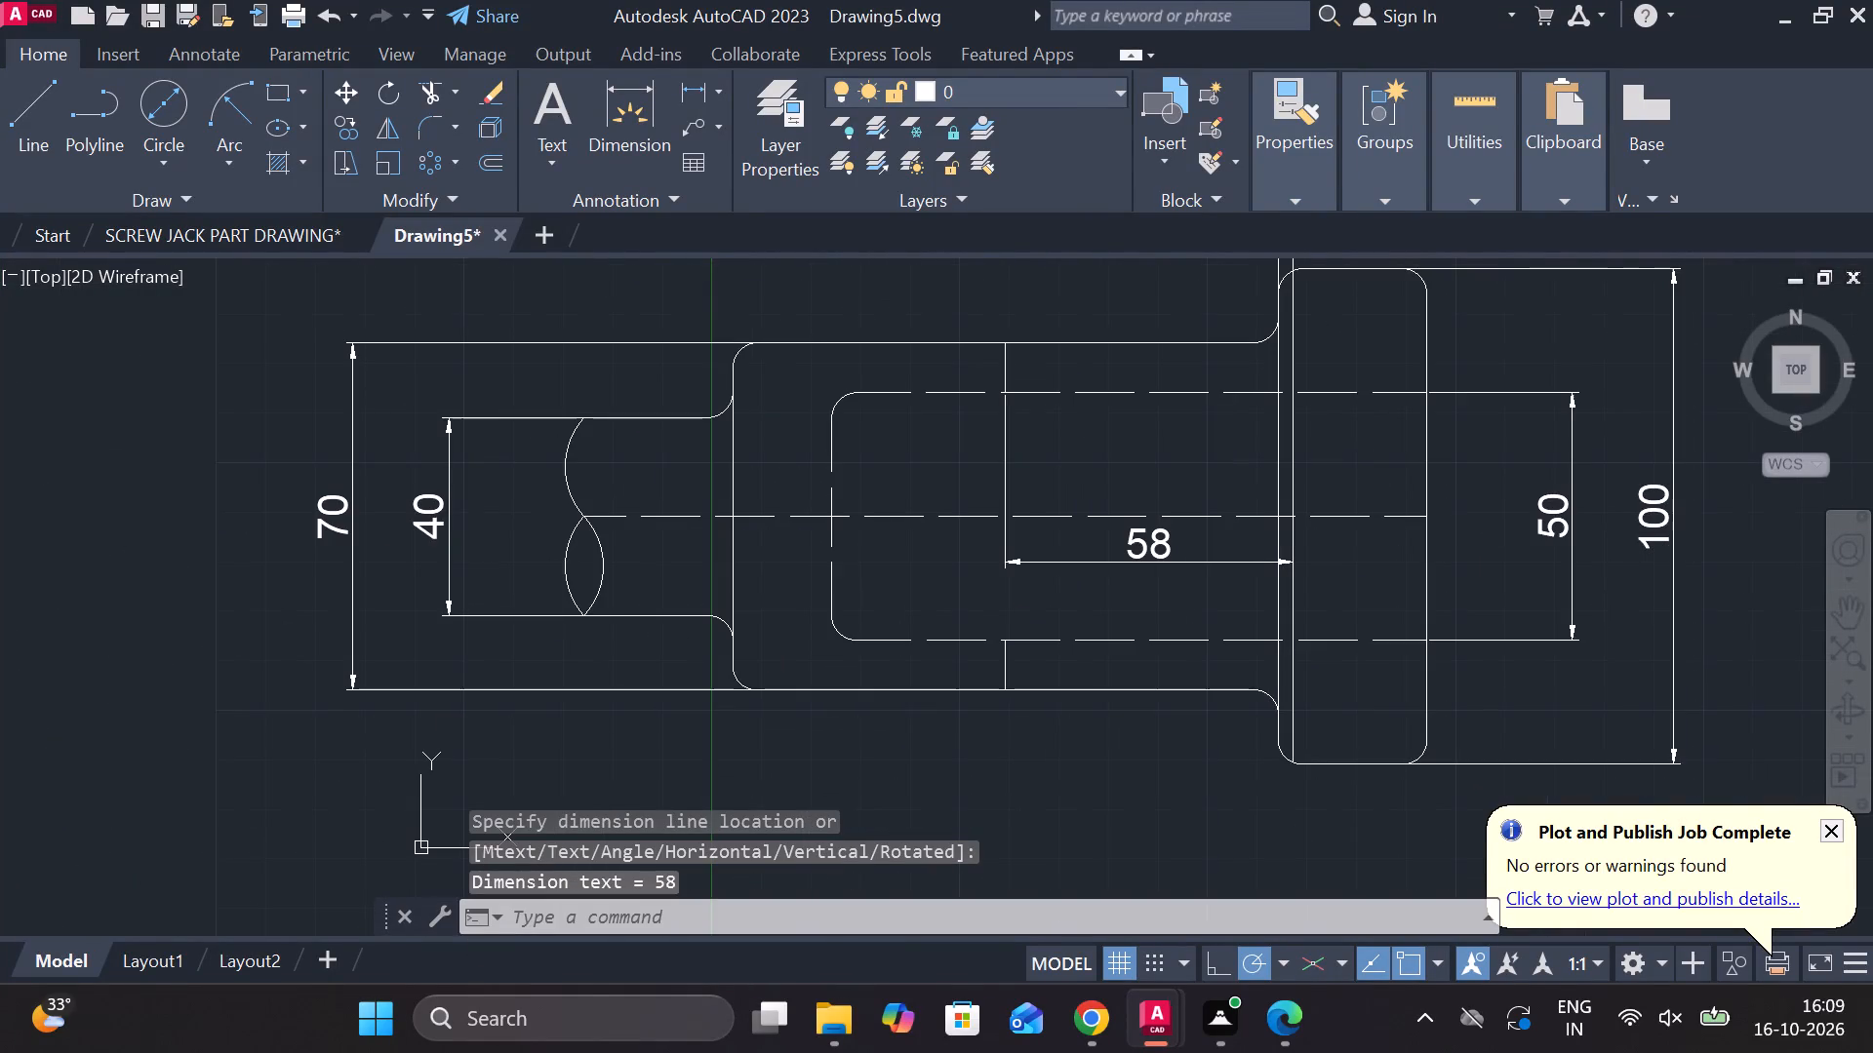
pyautogui.moveTo(1081, 489); pyautogui.dragTo(1081, 426, button='middle')
pyautogui.click(688, 82)
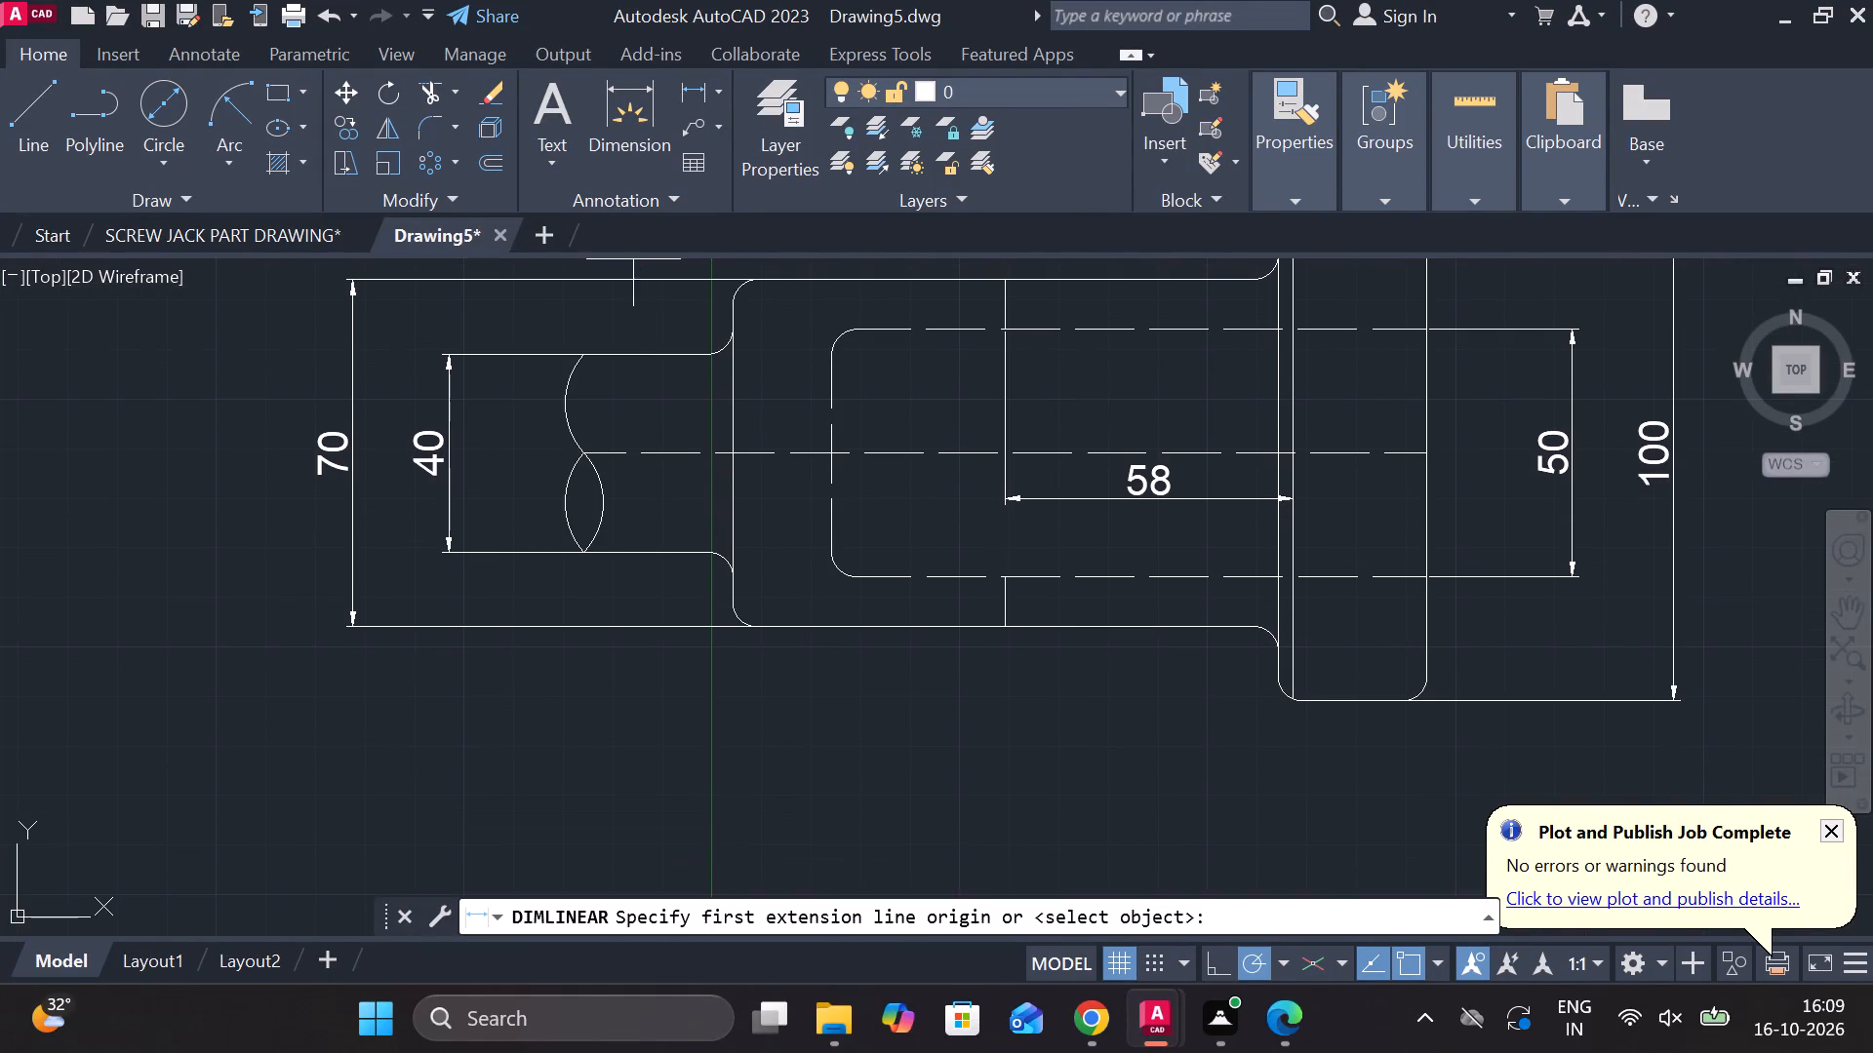
pyautogui.scroll(1, 724, 588)
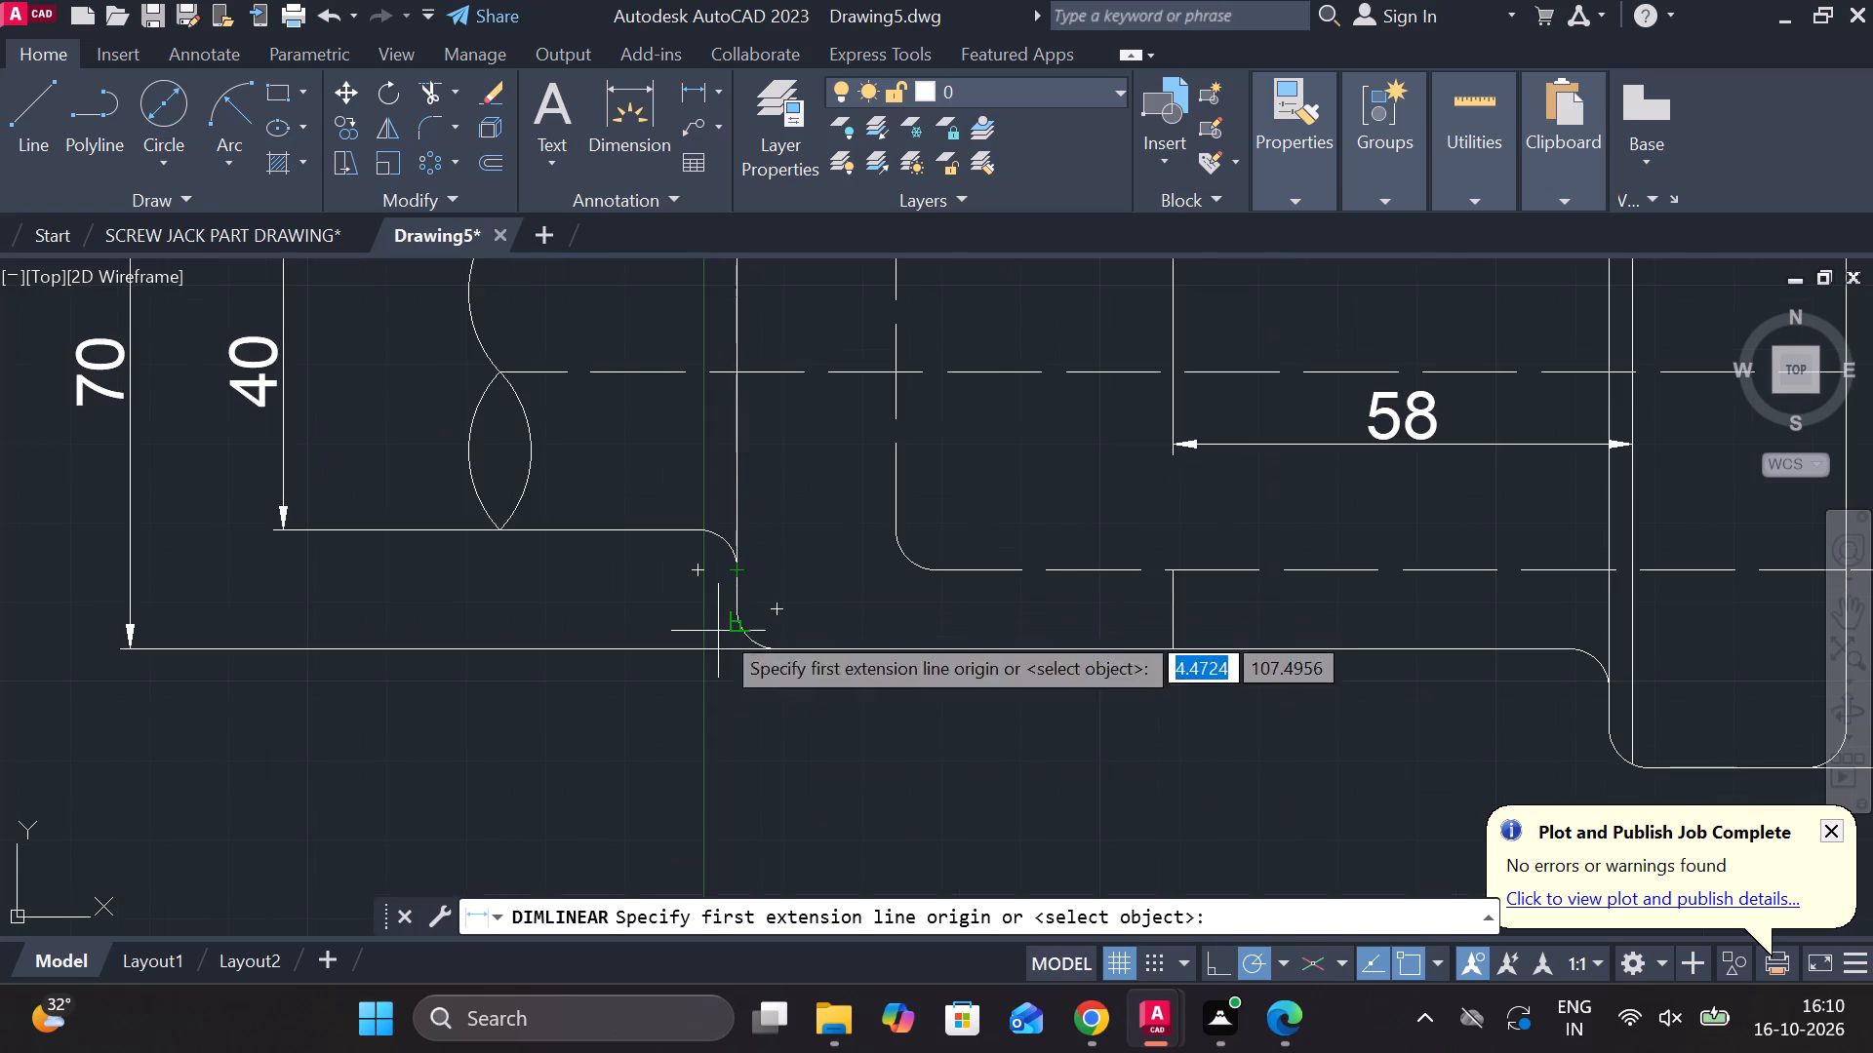
pyautogui.click(731, 602)
pyautogui.scroll(-2, 729, 606)
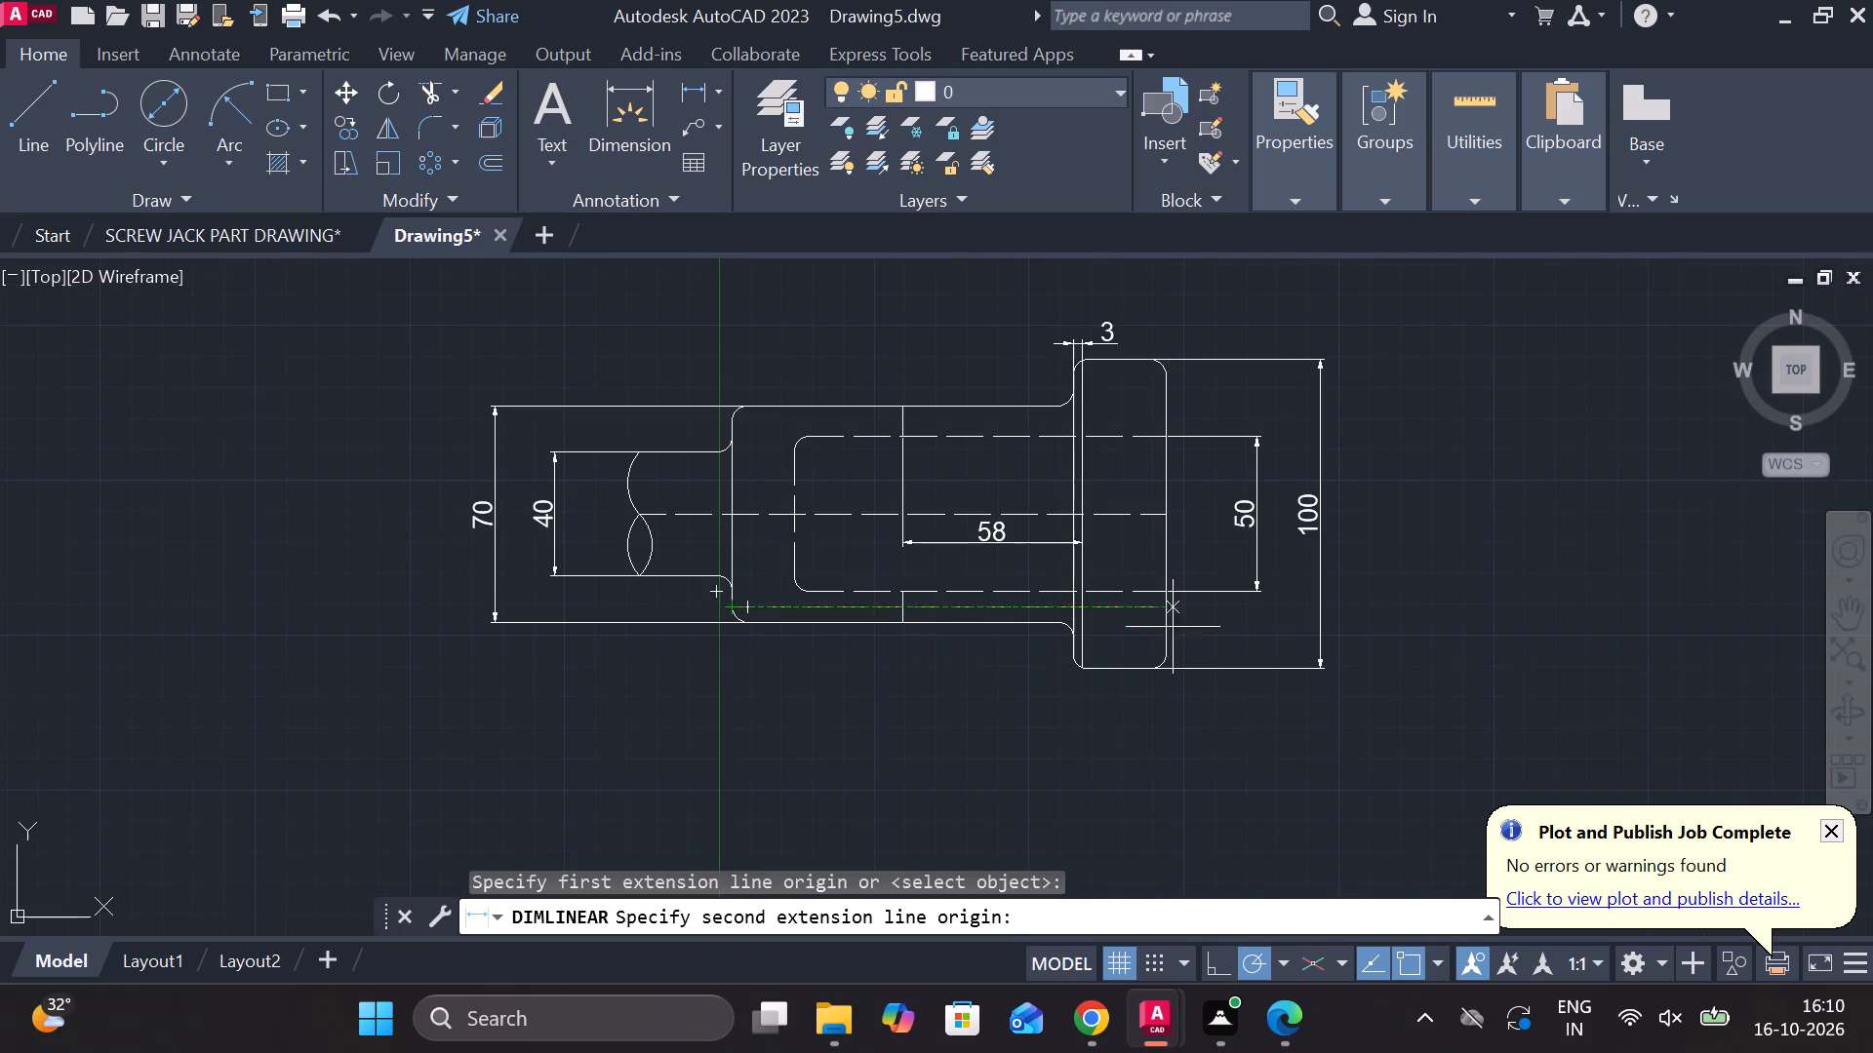
pyautogui.click(1162, 620)
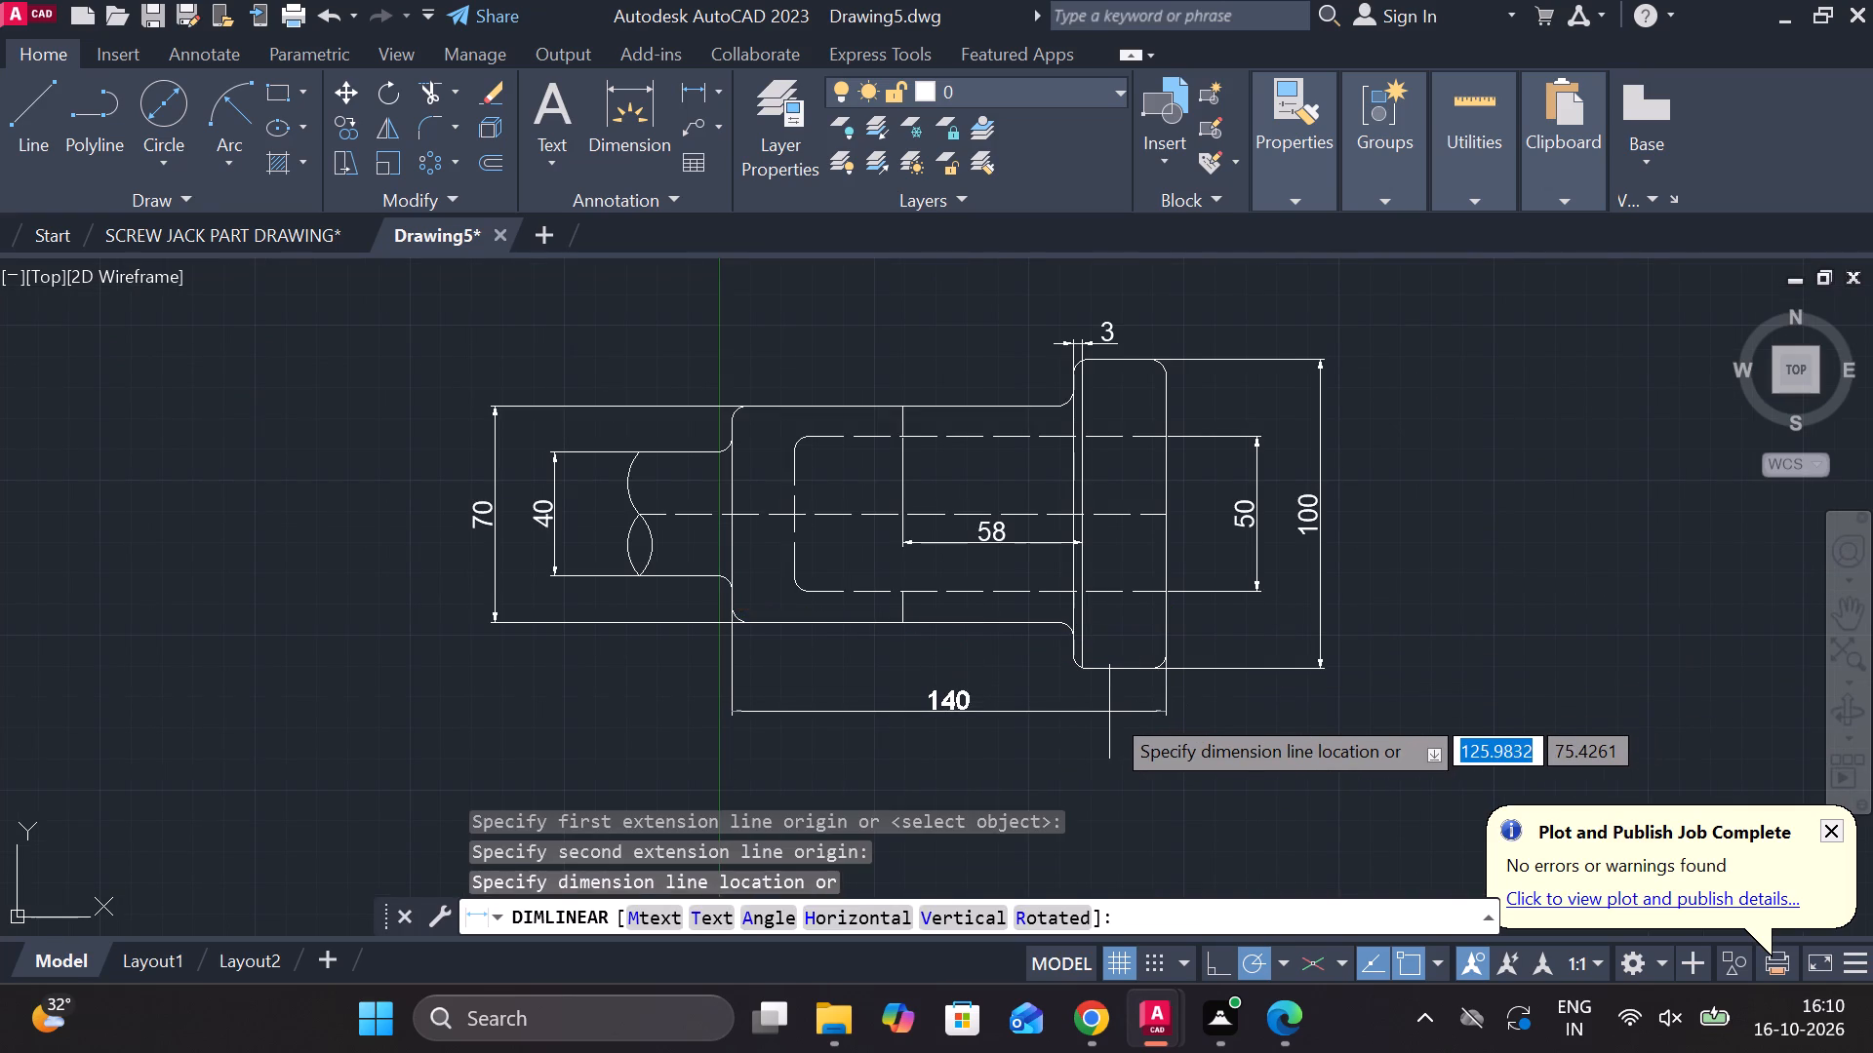
pyautogui.click(1109, 727)
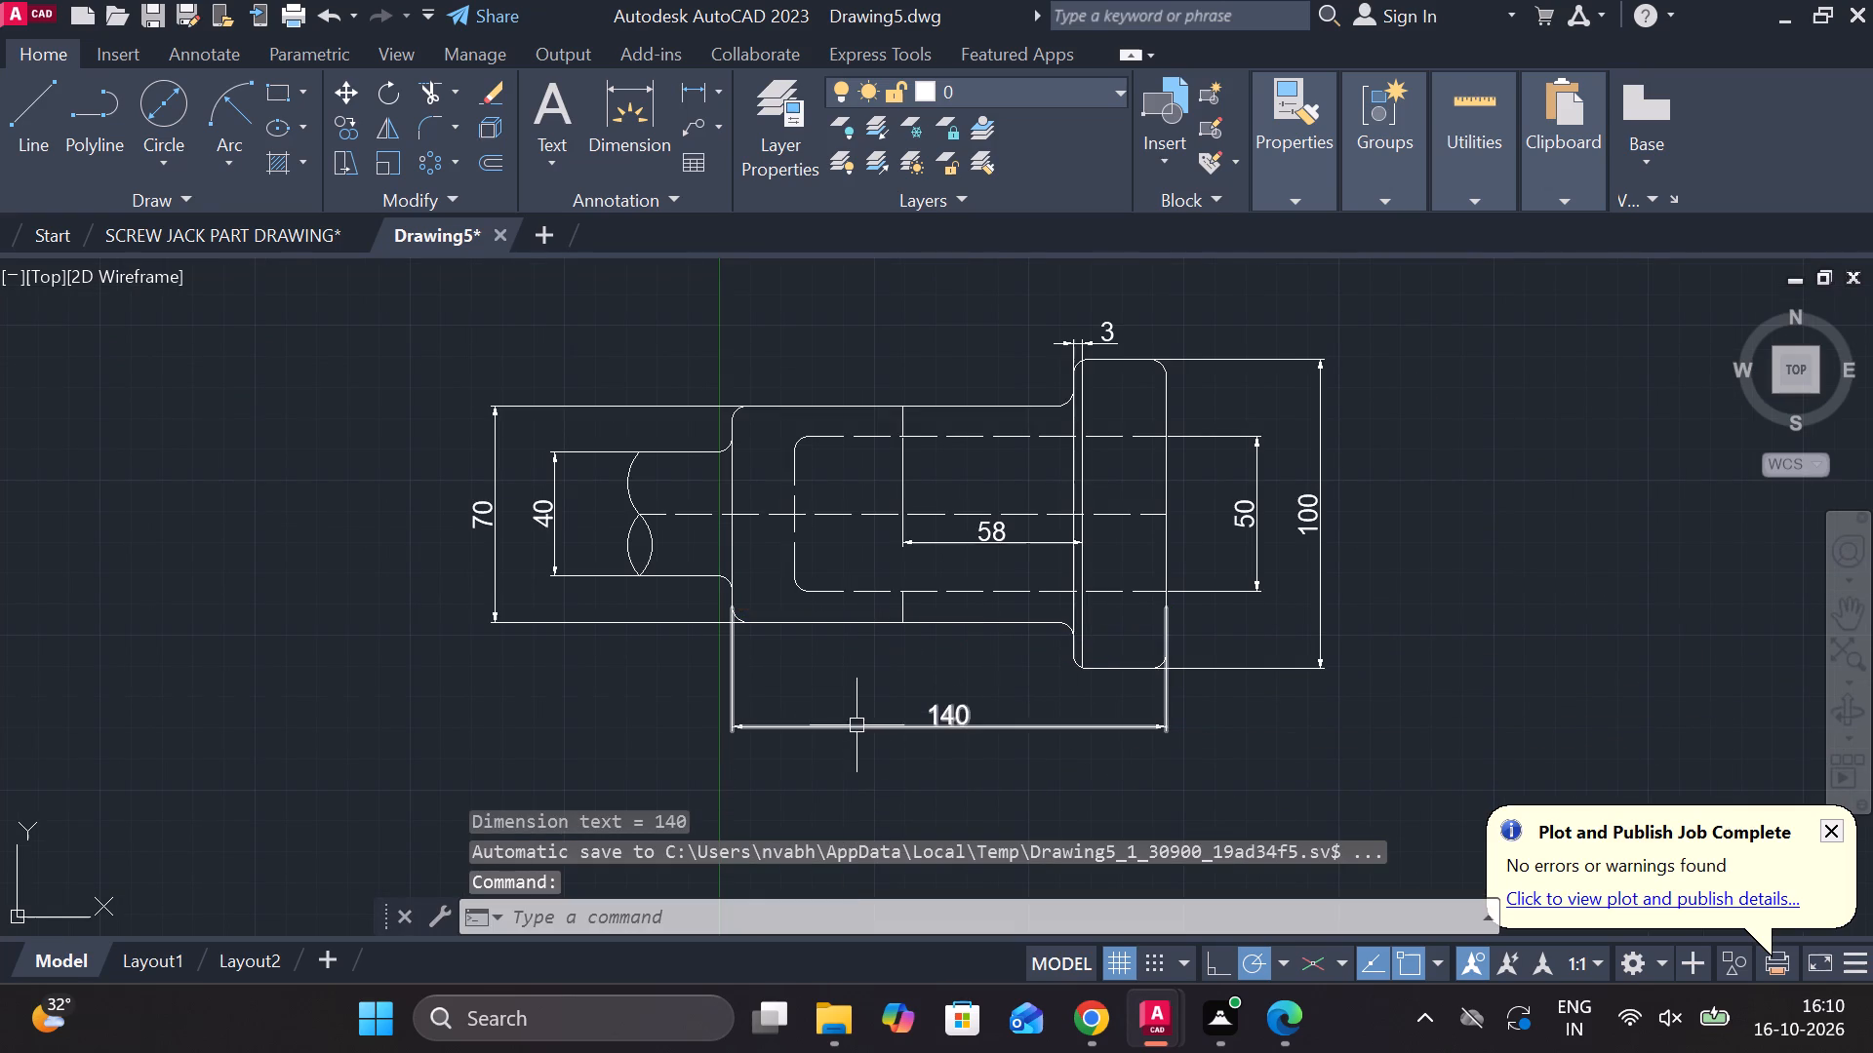
# Add a horizontal linear dimension between the body's left edge and the dashed bore's left end, placed between the body and the overall length dimension.
pyautogui.press('space')
pyautogui.click(736, 537)
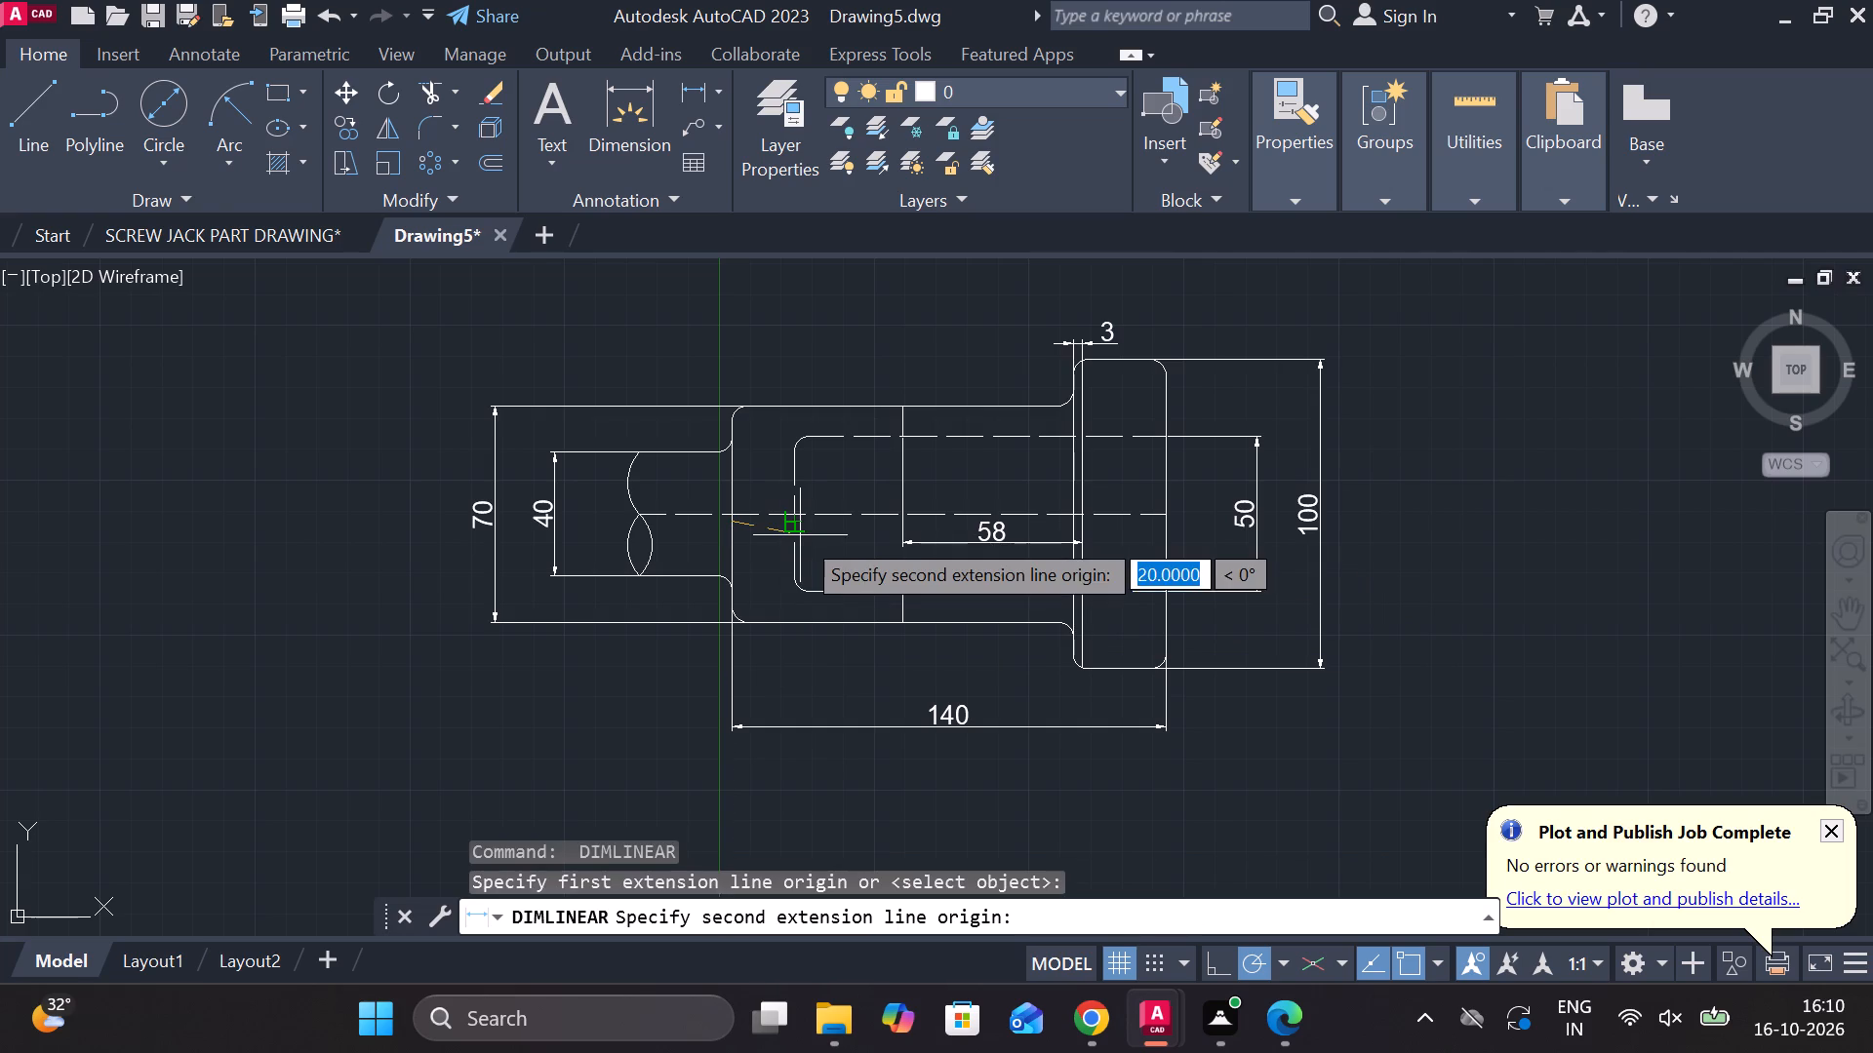
pyautogui.click(800, 556)
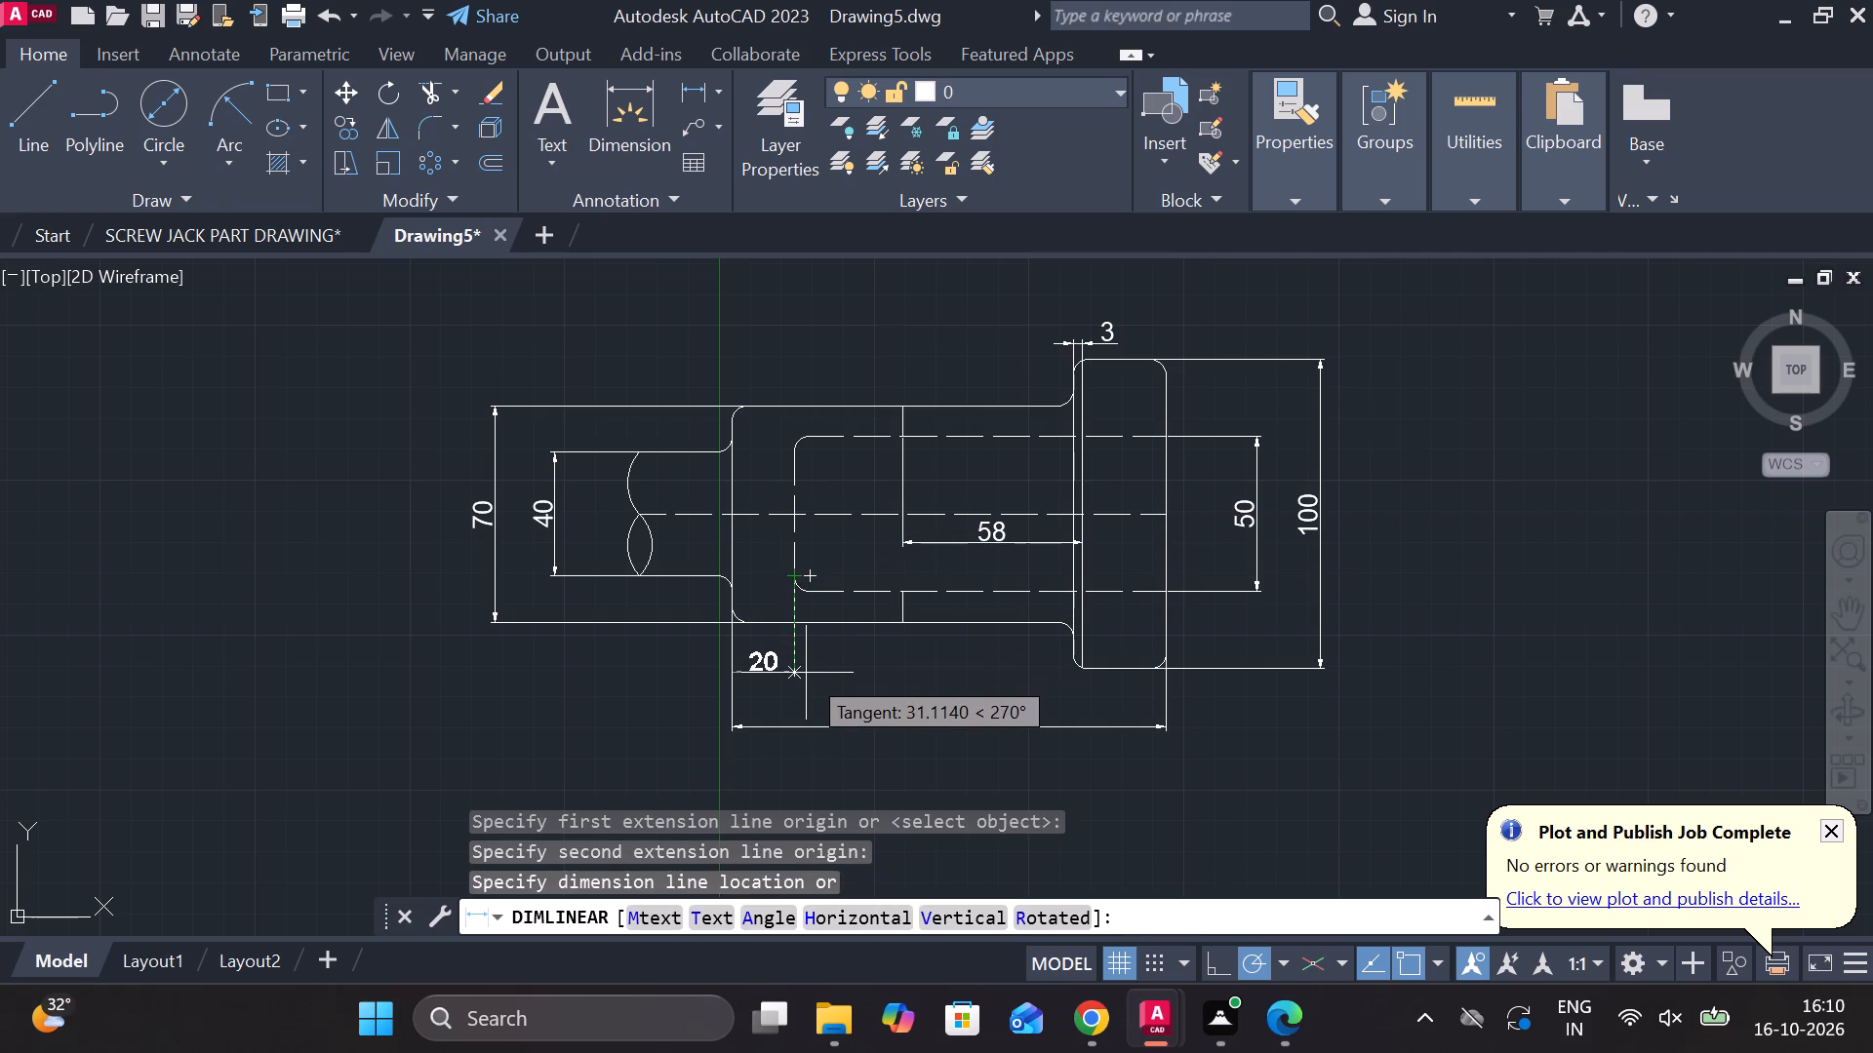
pyautogui.click(809, 681)
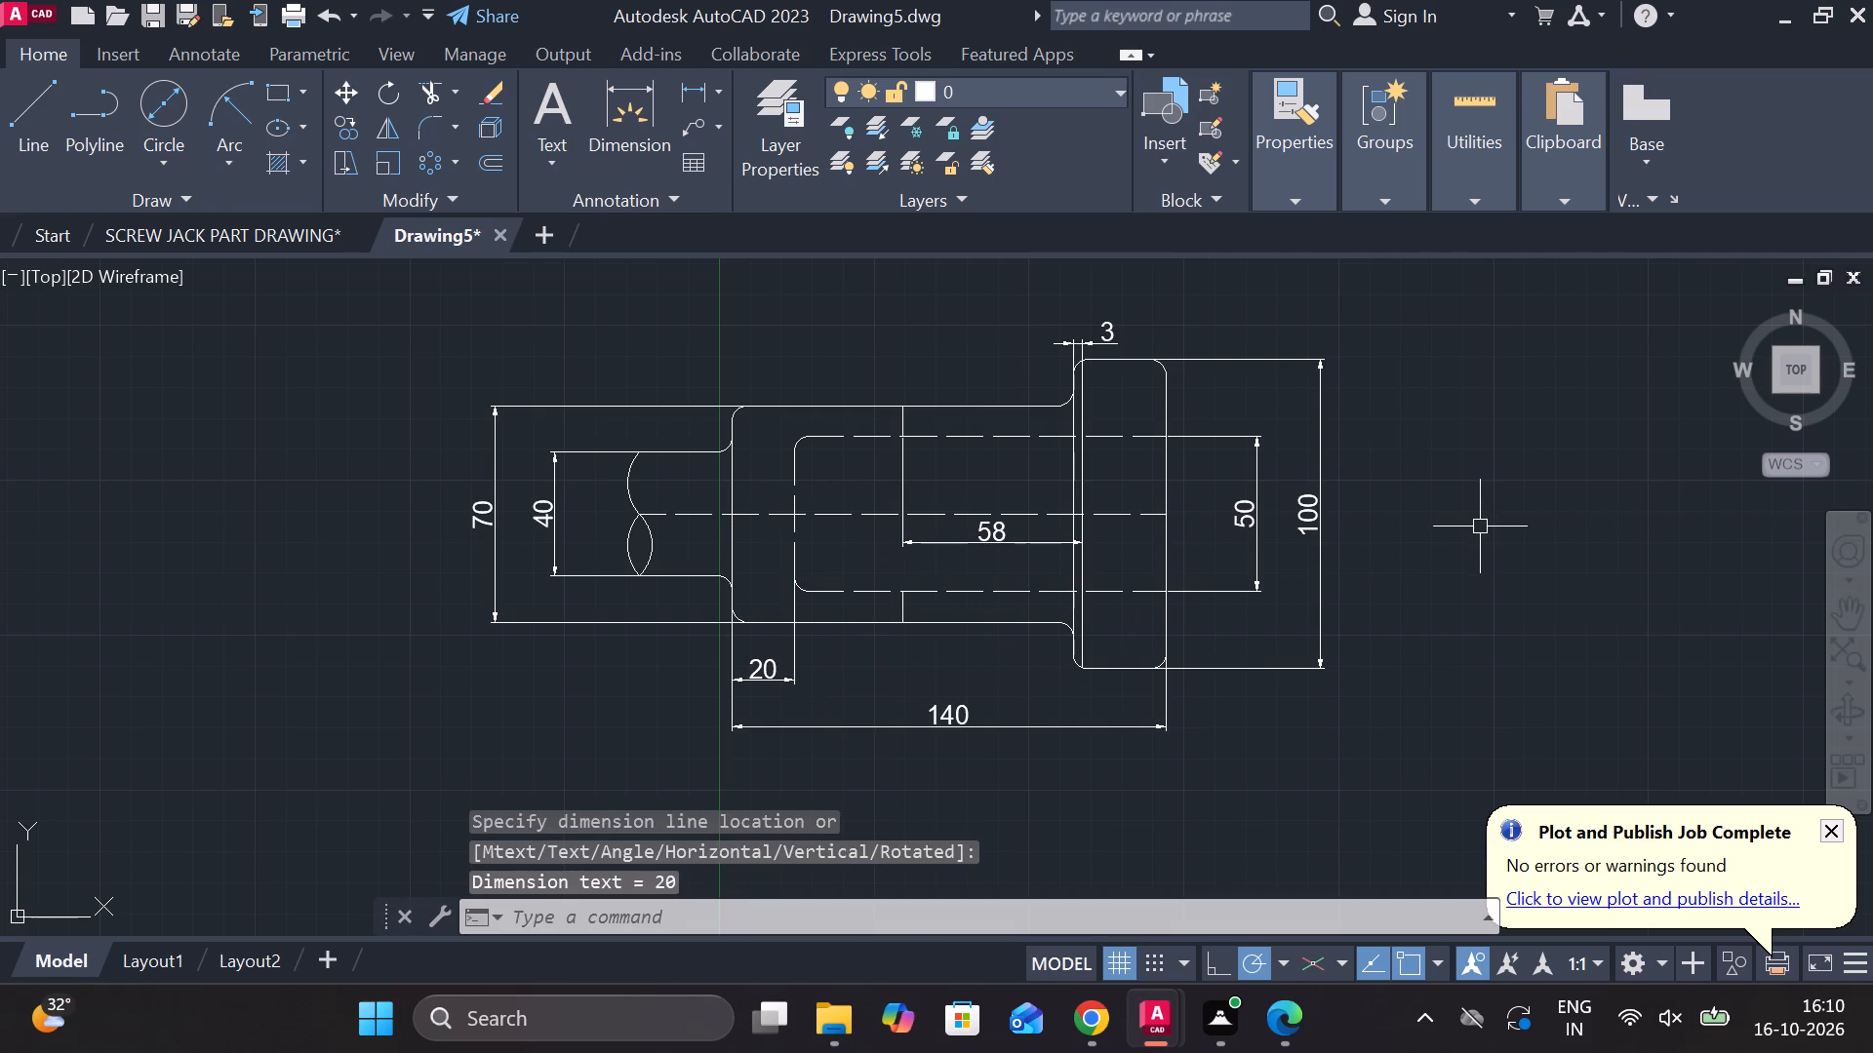
# Prefix the vertical dimensions of the end block and the bore with the diameter symbol, making them Ø100 and Ø50.
pyautogui.scroll(1, 1476, 526)
pyautogui.moveTo(1442, 526); pyautogui.dragTo(1408, 526, button='middle')
pyautogui.scroll(-1, 1238, 404)
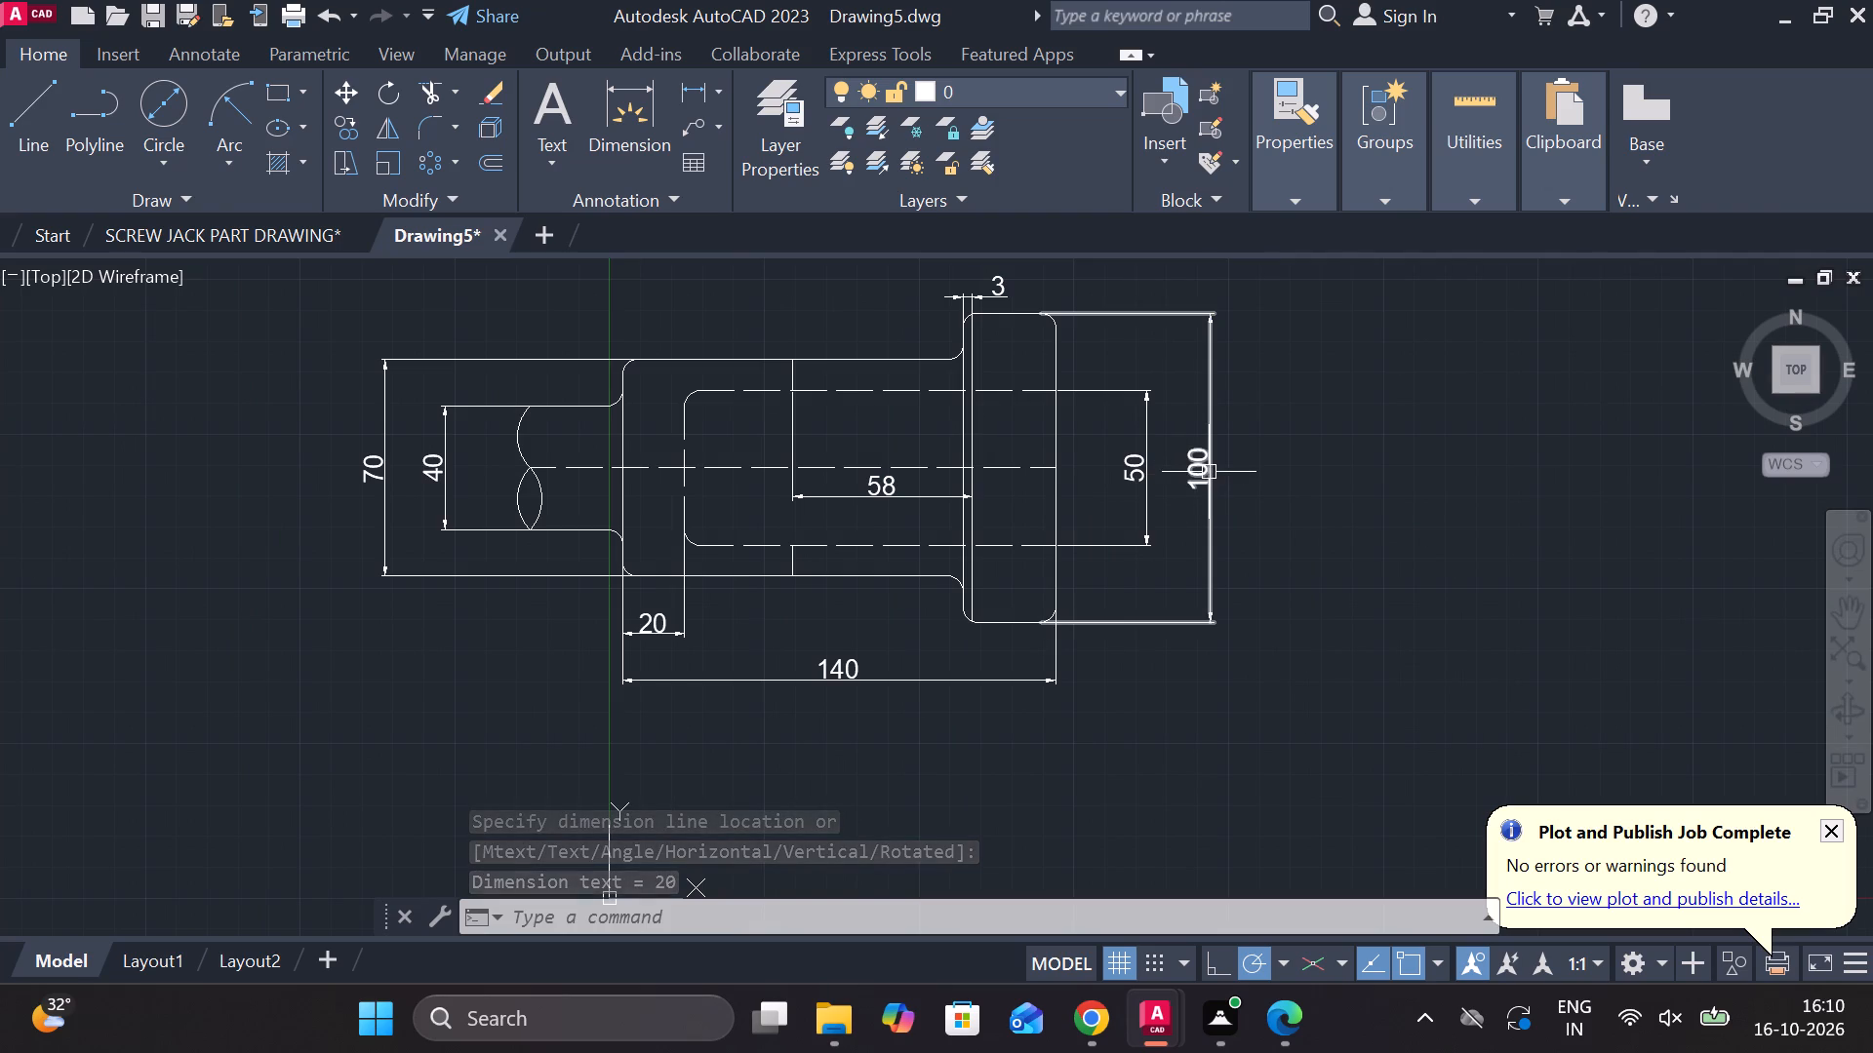
pyautogui.doubleClick(1196, 472)
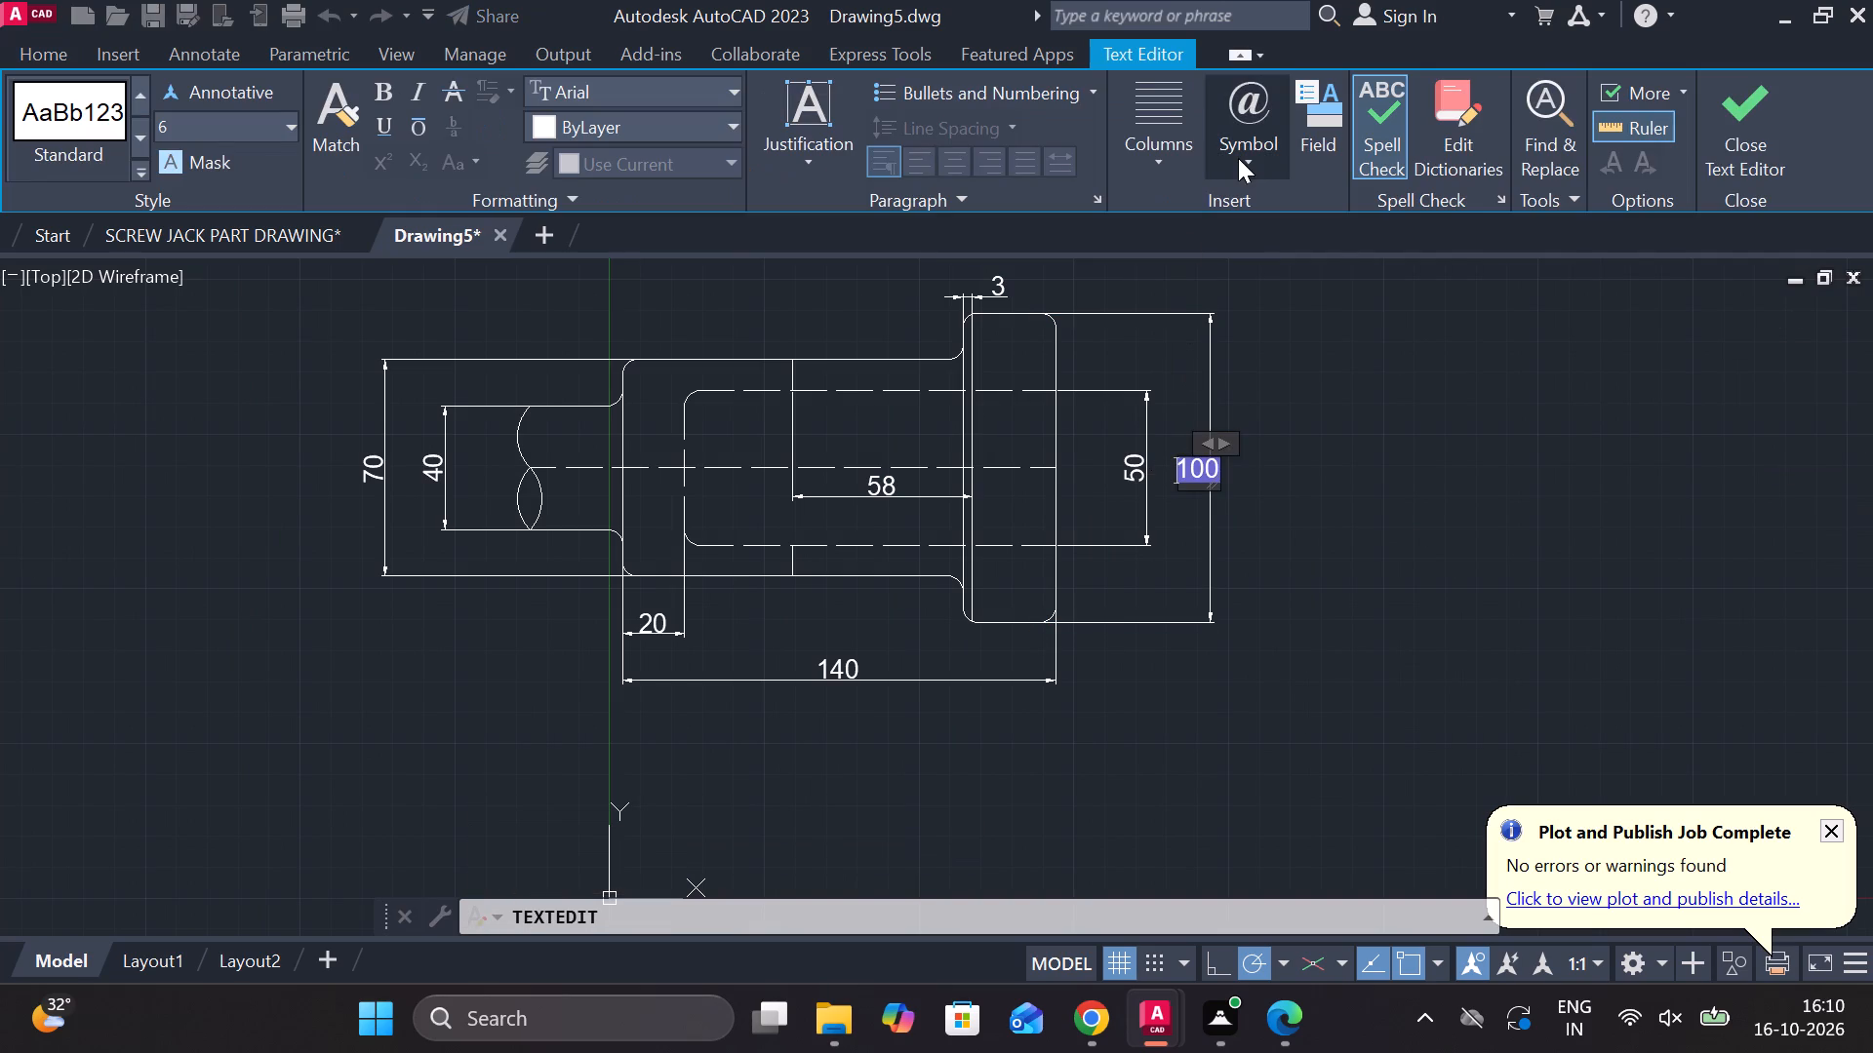
pyautogui.click(1238, 162)
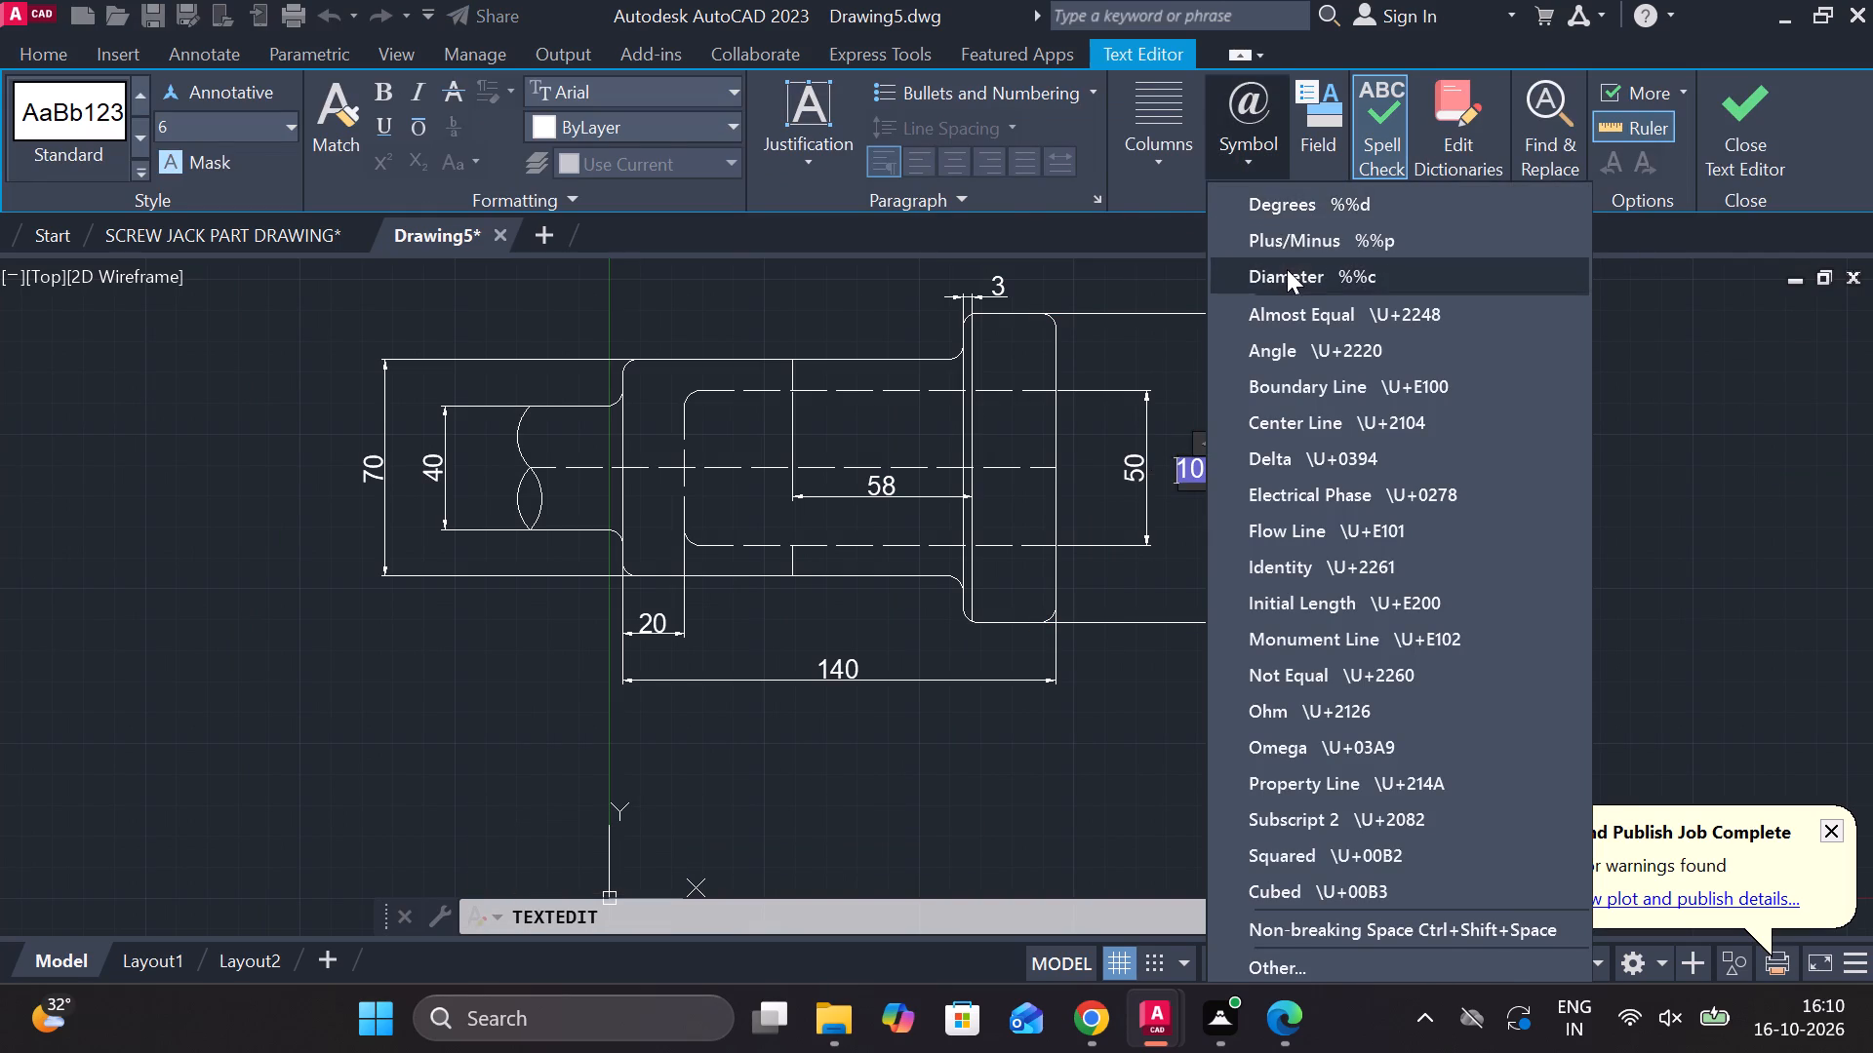
pyautogui.click(1287, 269)
pyautogui.click(1722, 112)
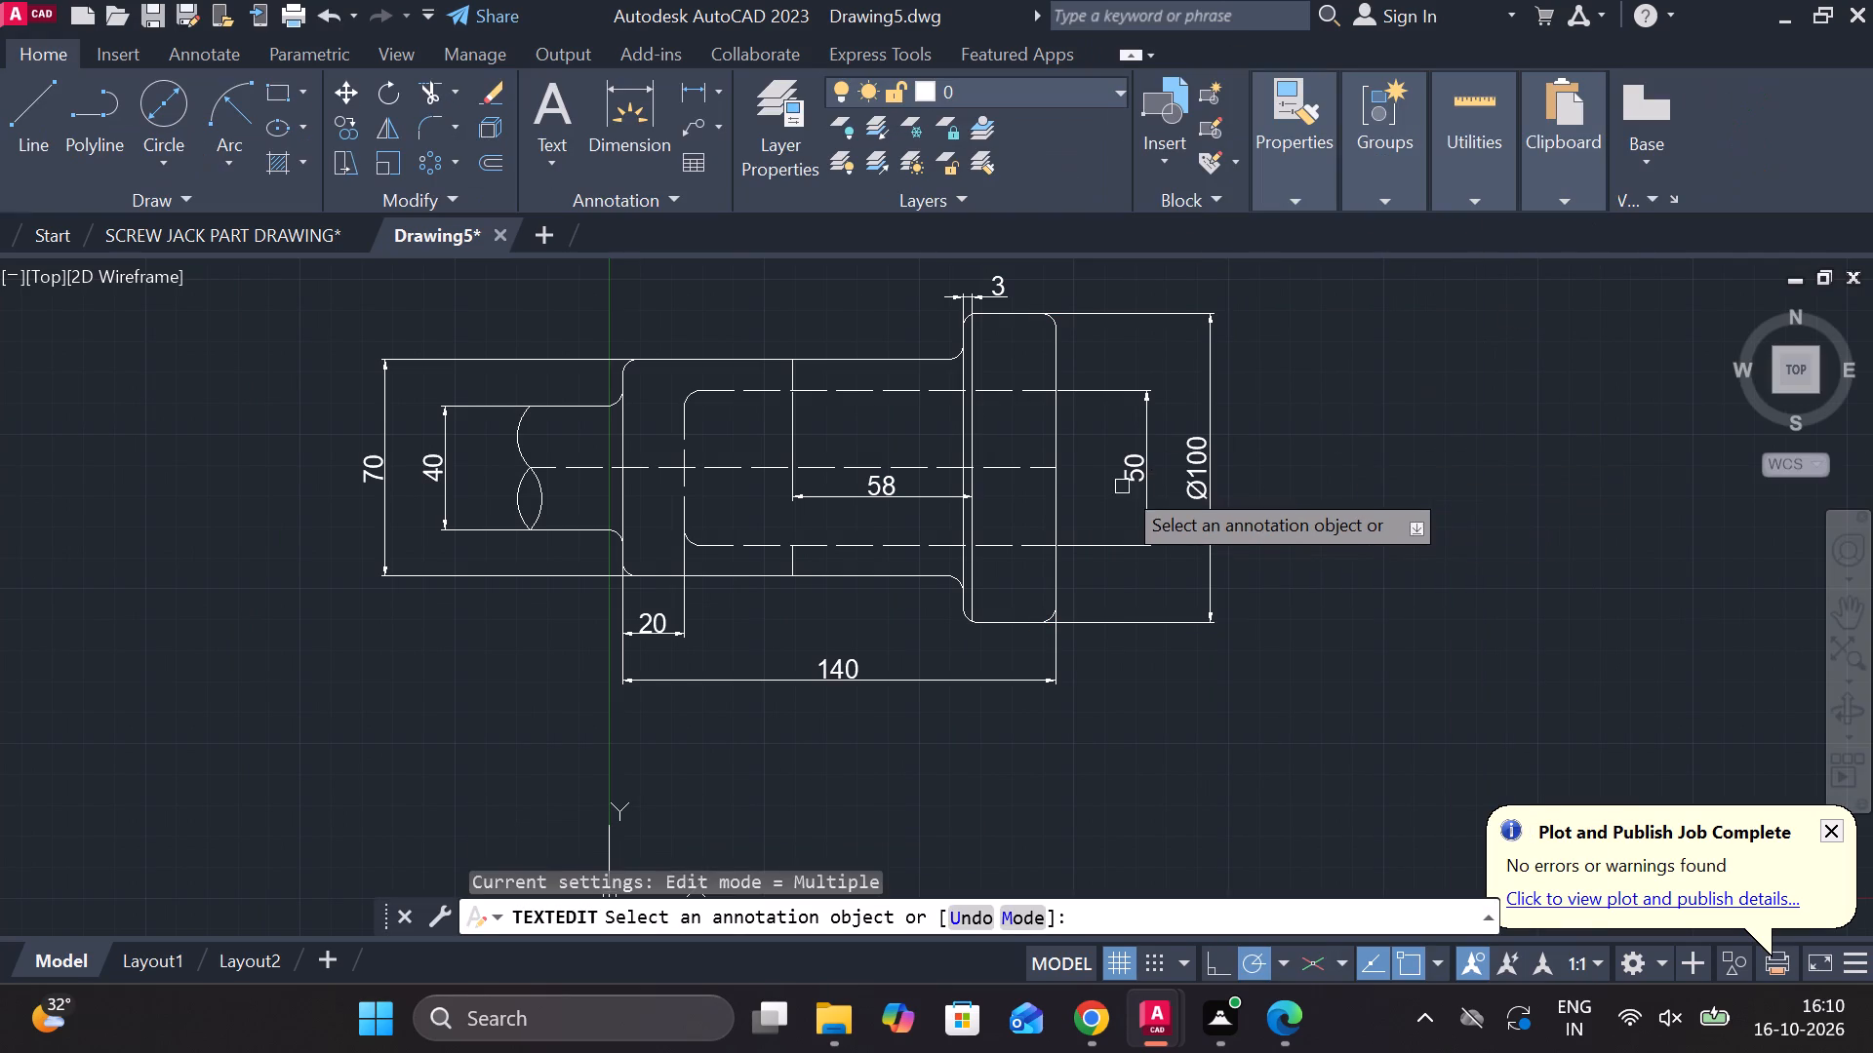
pyautogui.doubleClick(1130, 466)
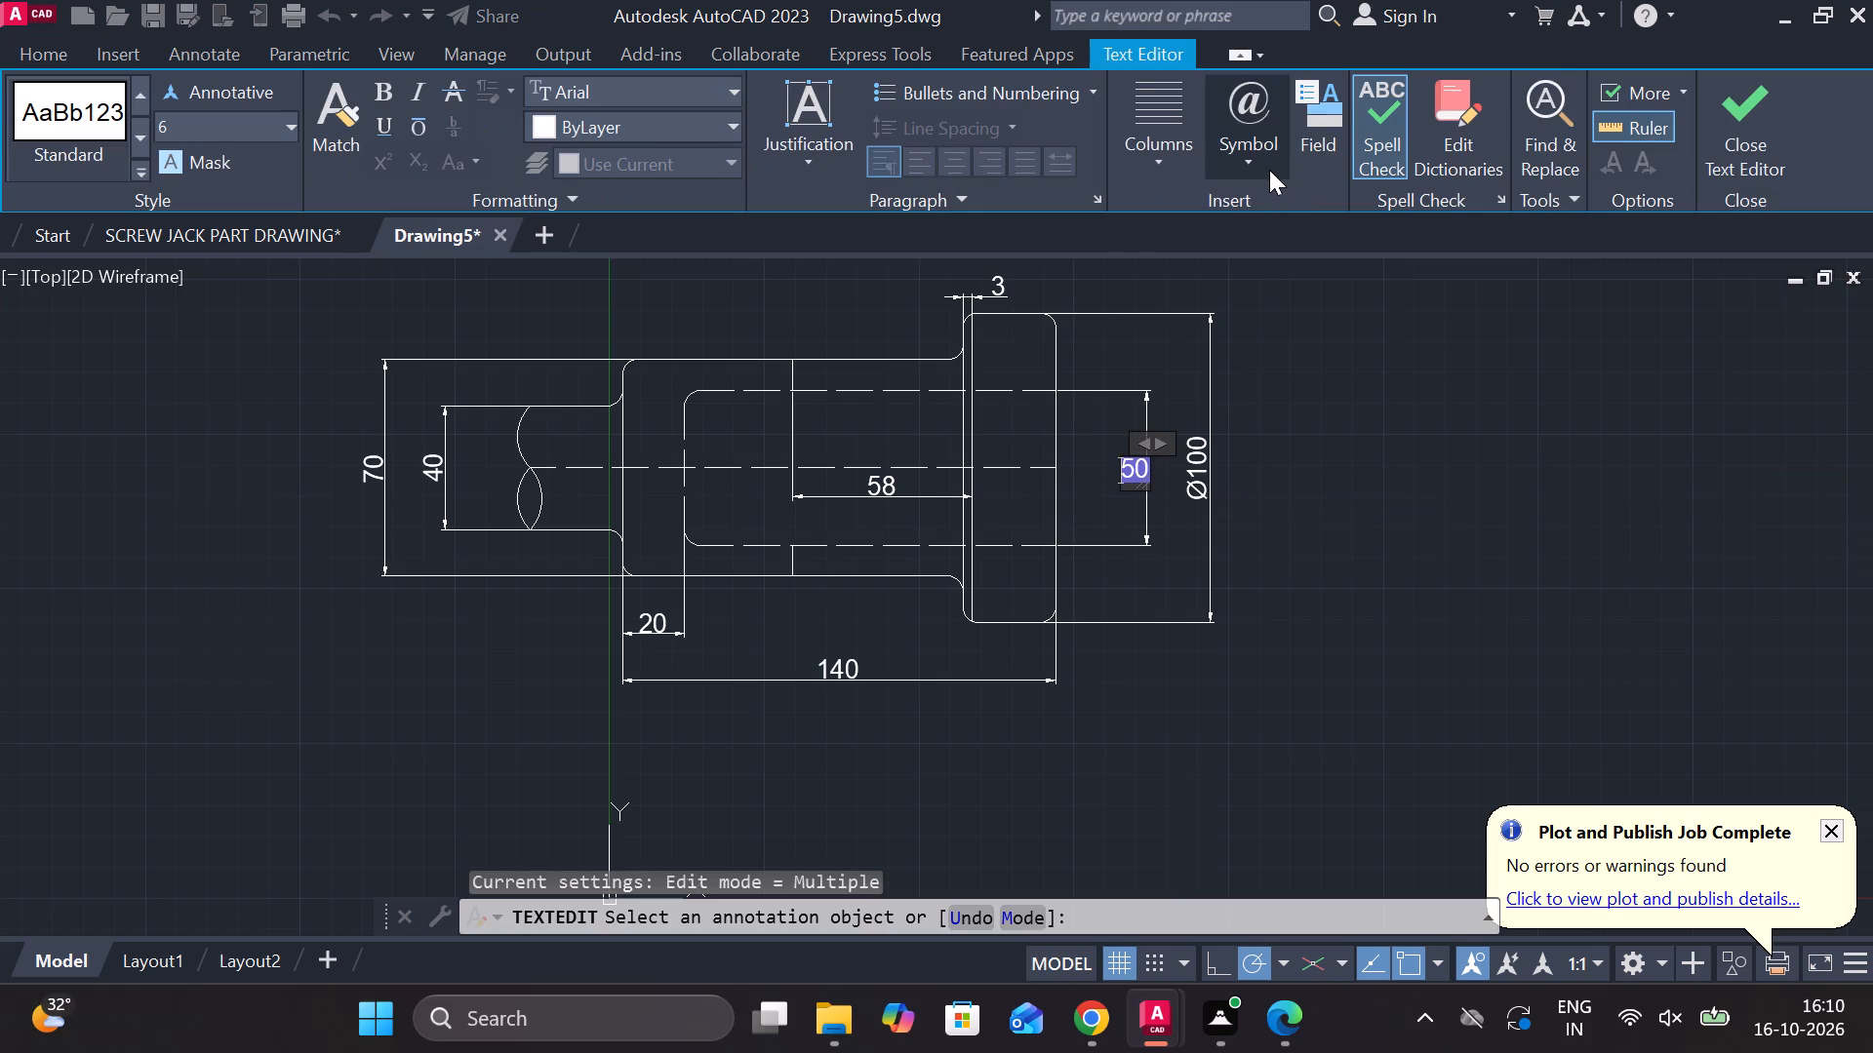
pyautogui.click(1269, 170)
pyautogui.click(1293, 284)
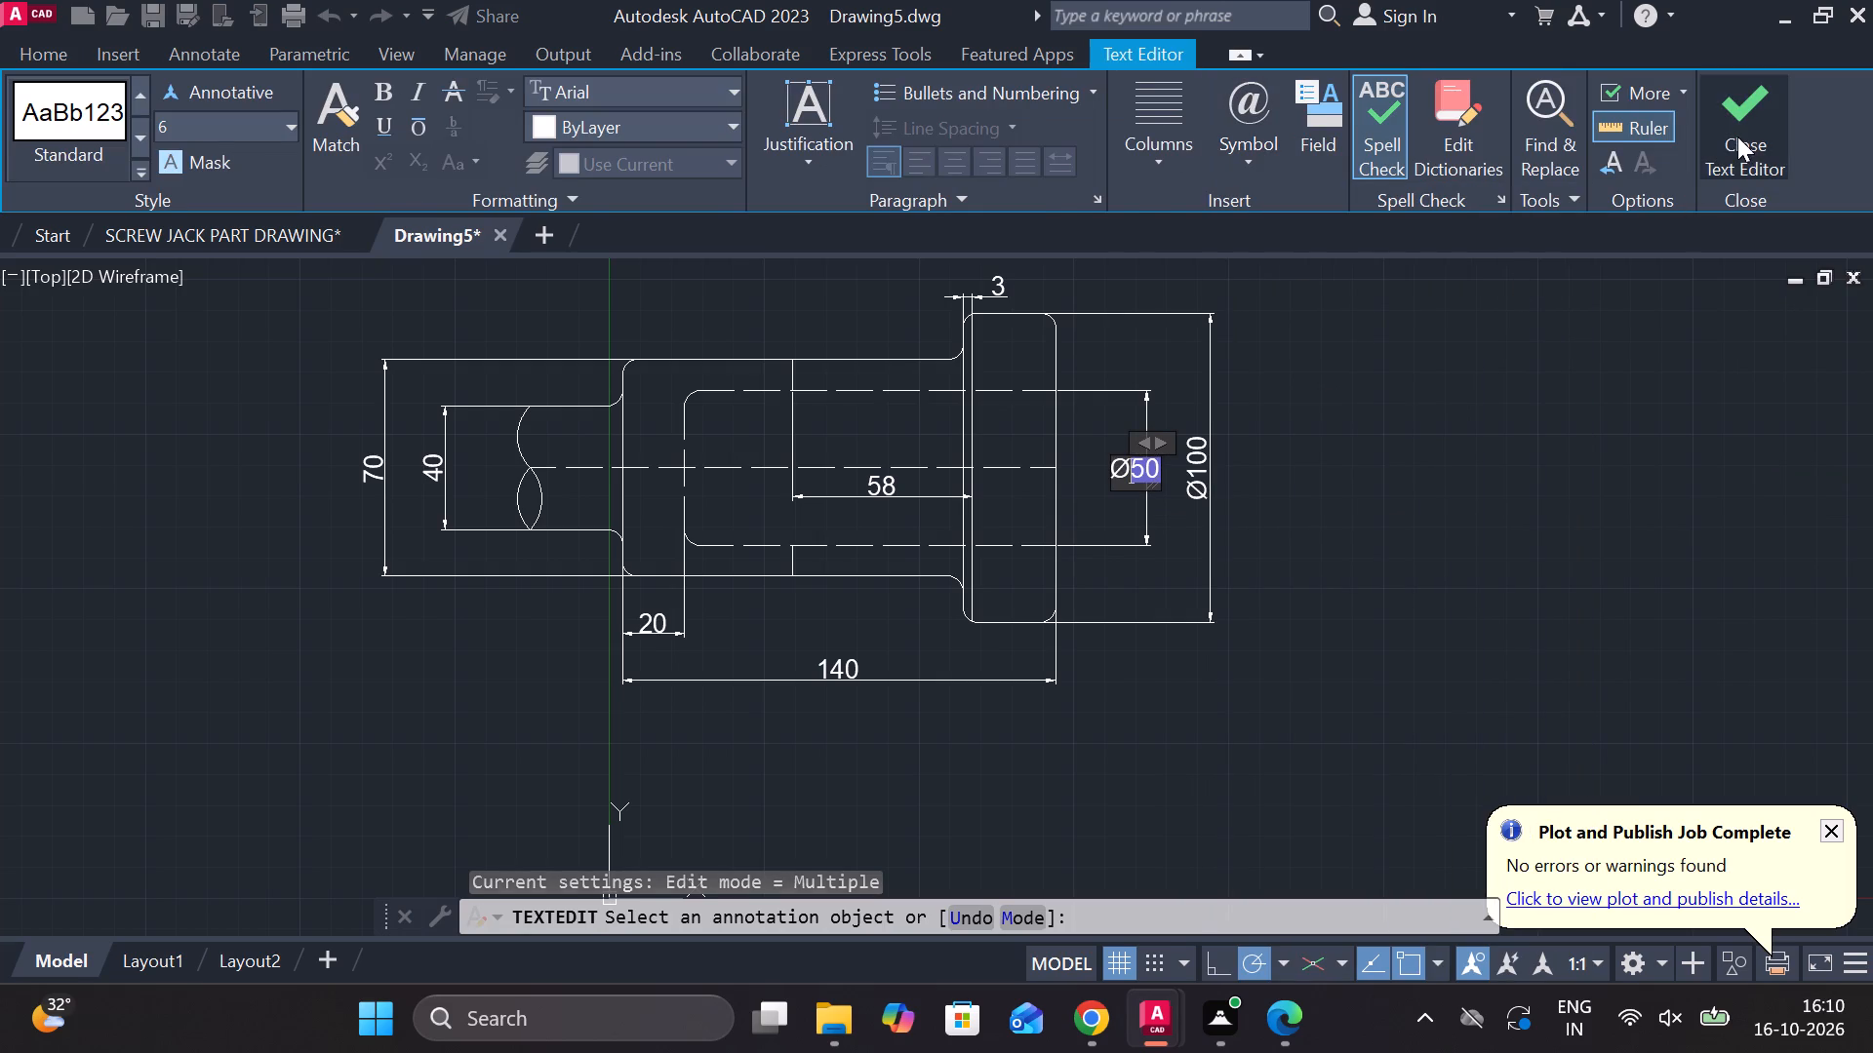
pyautogui.click(1737, 136)
# Prefix the vertical dimensions of the body and the break-line stub with the diameter symbol, making them Ø70 and Ø40.
pyautogui.moveTo(739, 539); pyautogui.dragTo(818, 587, button='middle')
pyautogui.moveTo(649, 525); pyautogui.dragTo(768, 551, button='middle')
pyautogui.scroll(1, 559, 540)
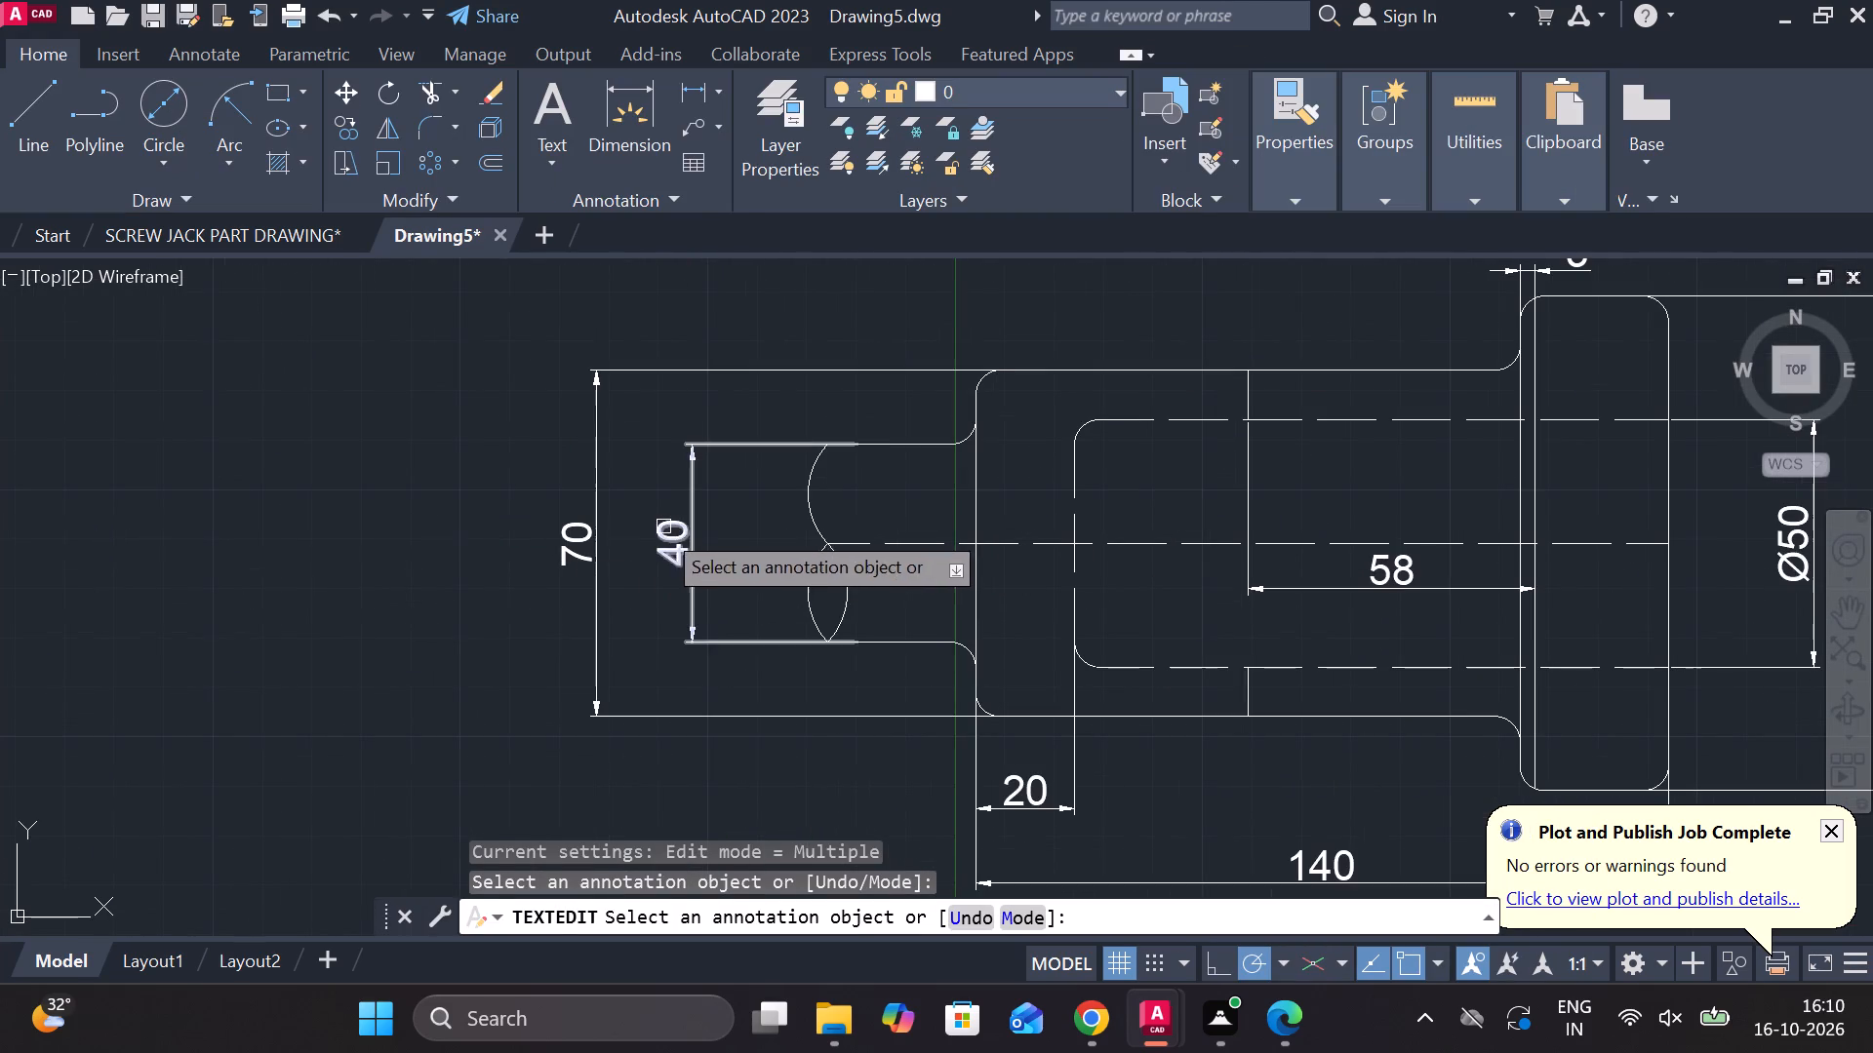
pyautogui.doubleClick(579, 542)
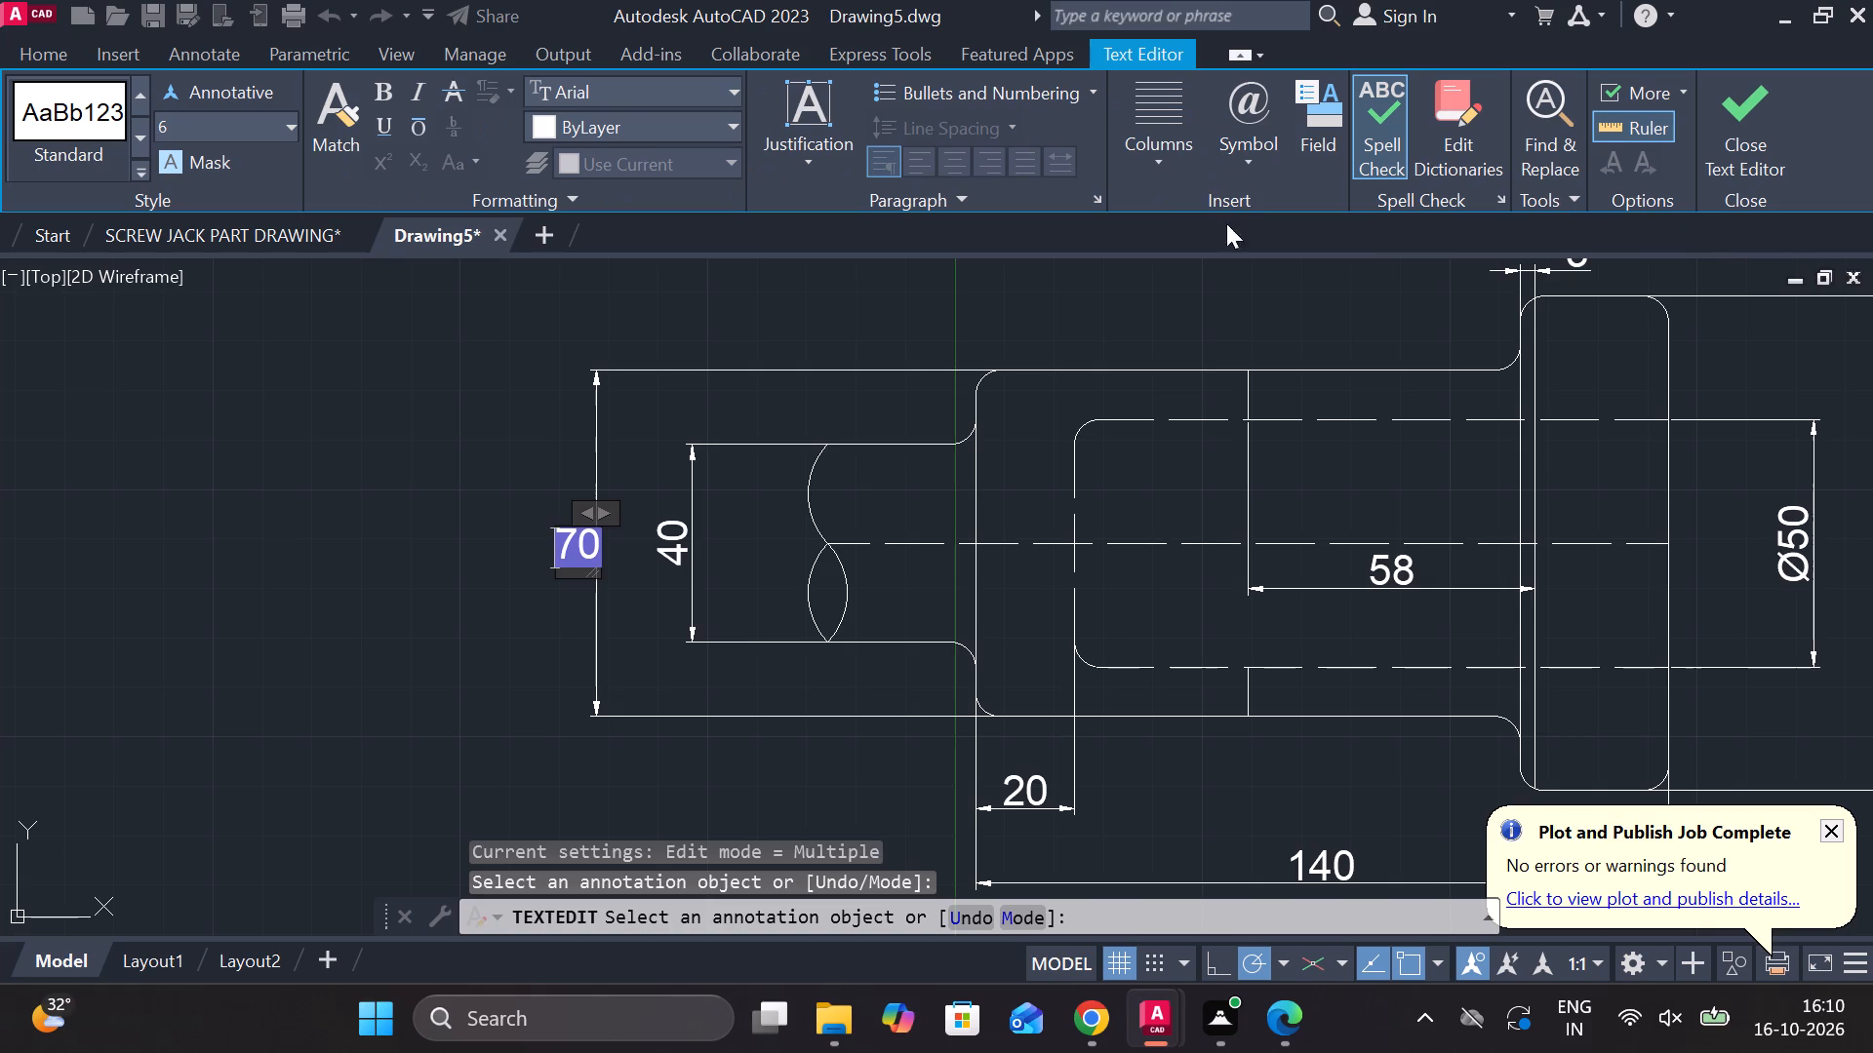
pyautogui.click(1250, 172)
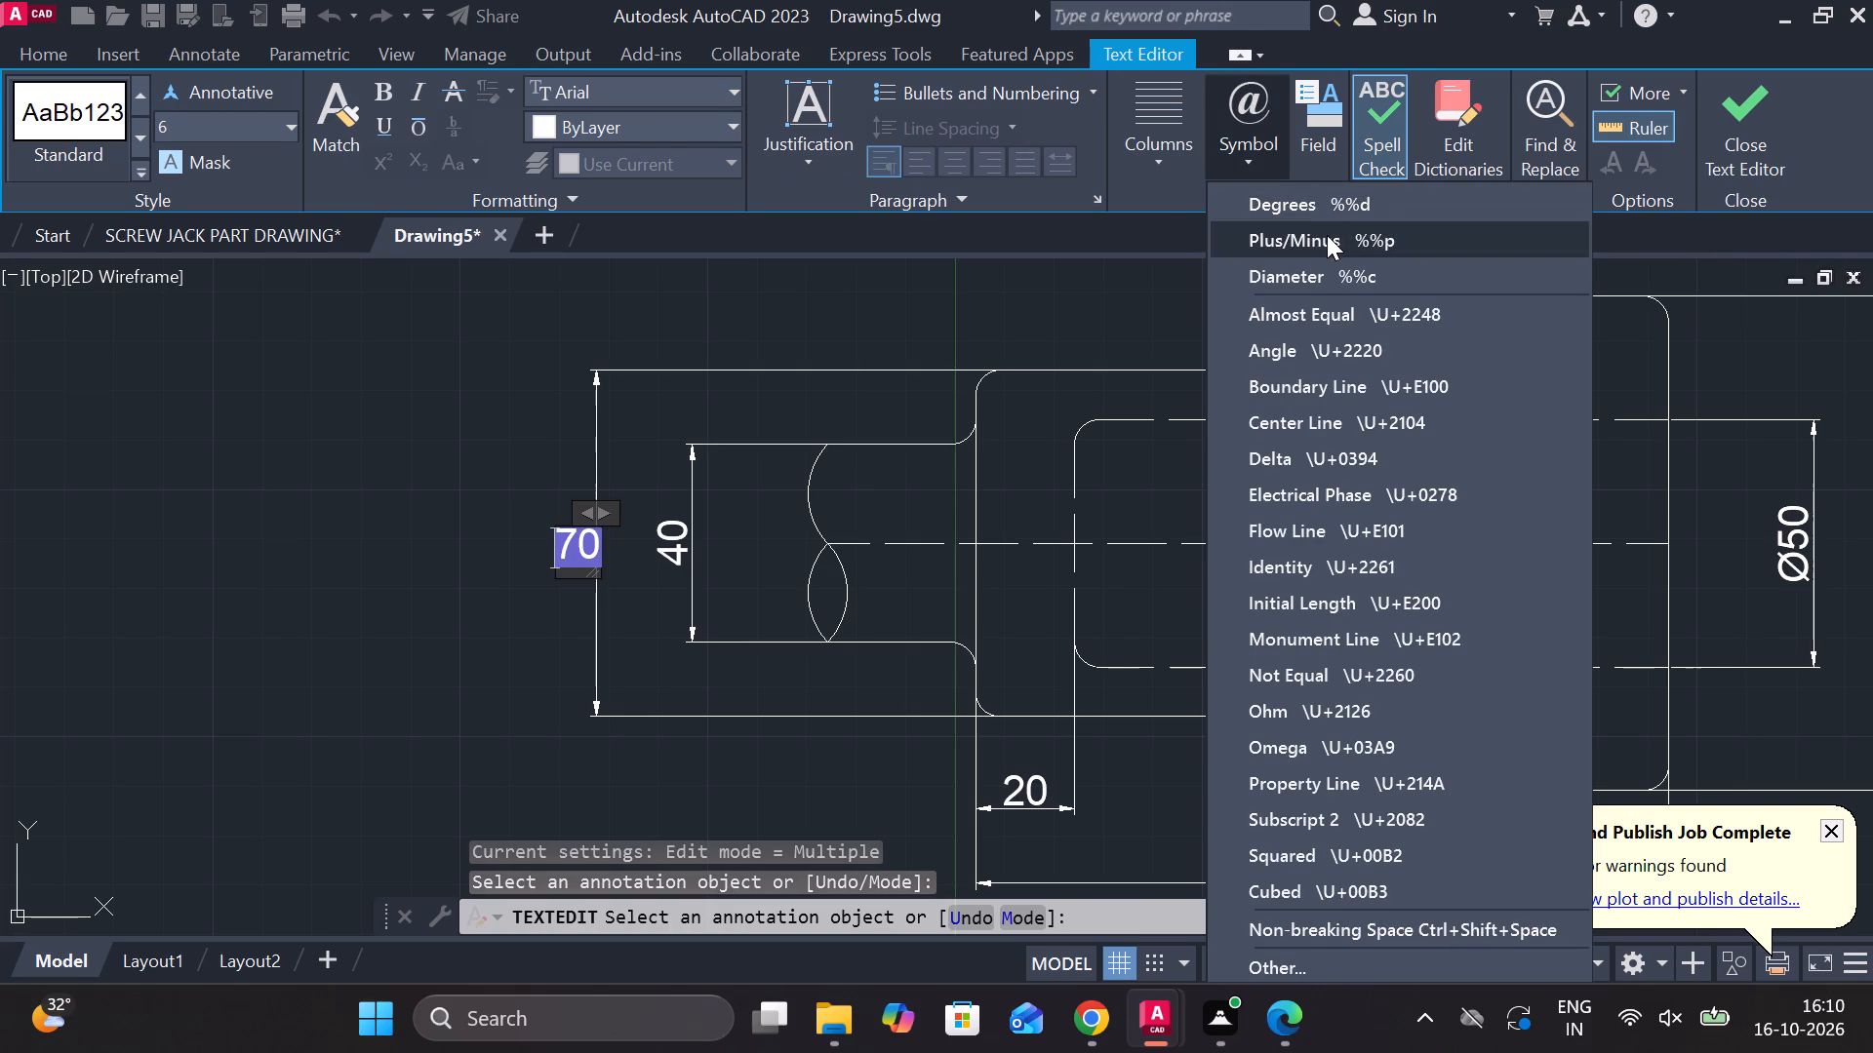
pyautogui.click(1308, 273)
pyautogui.click(1732, 147)
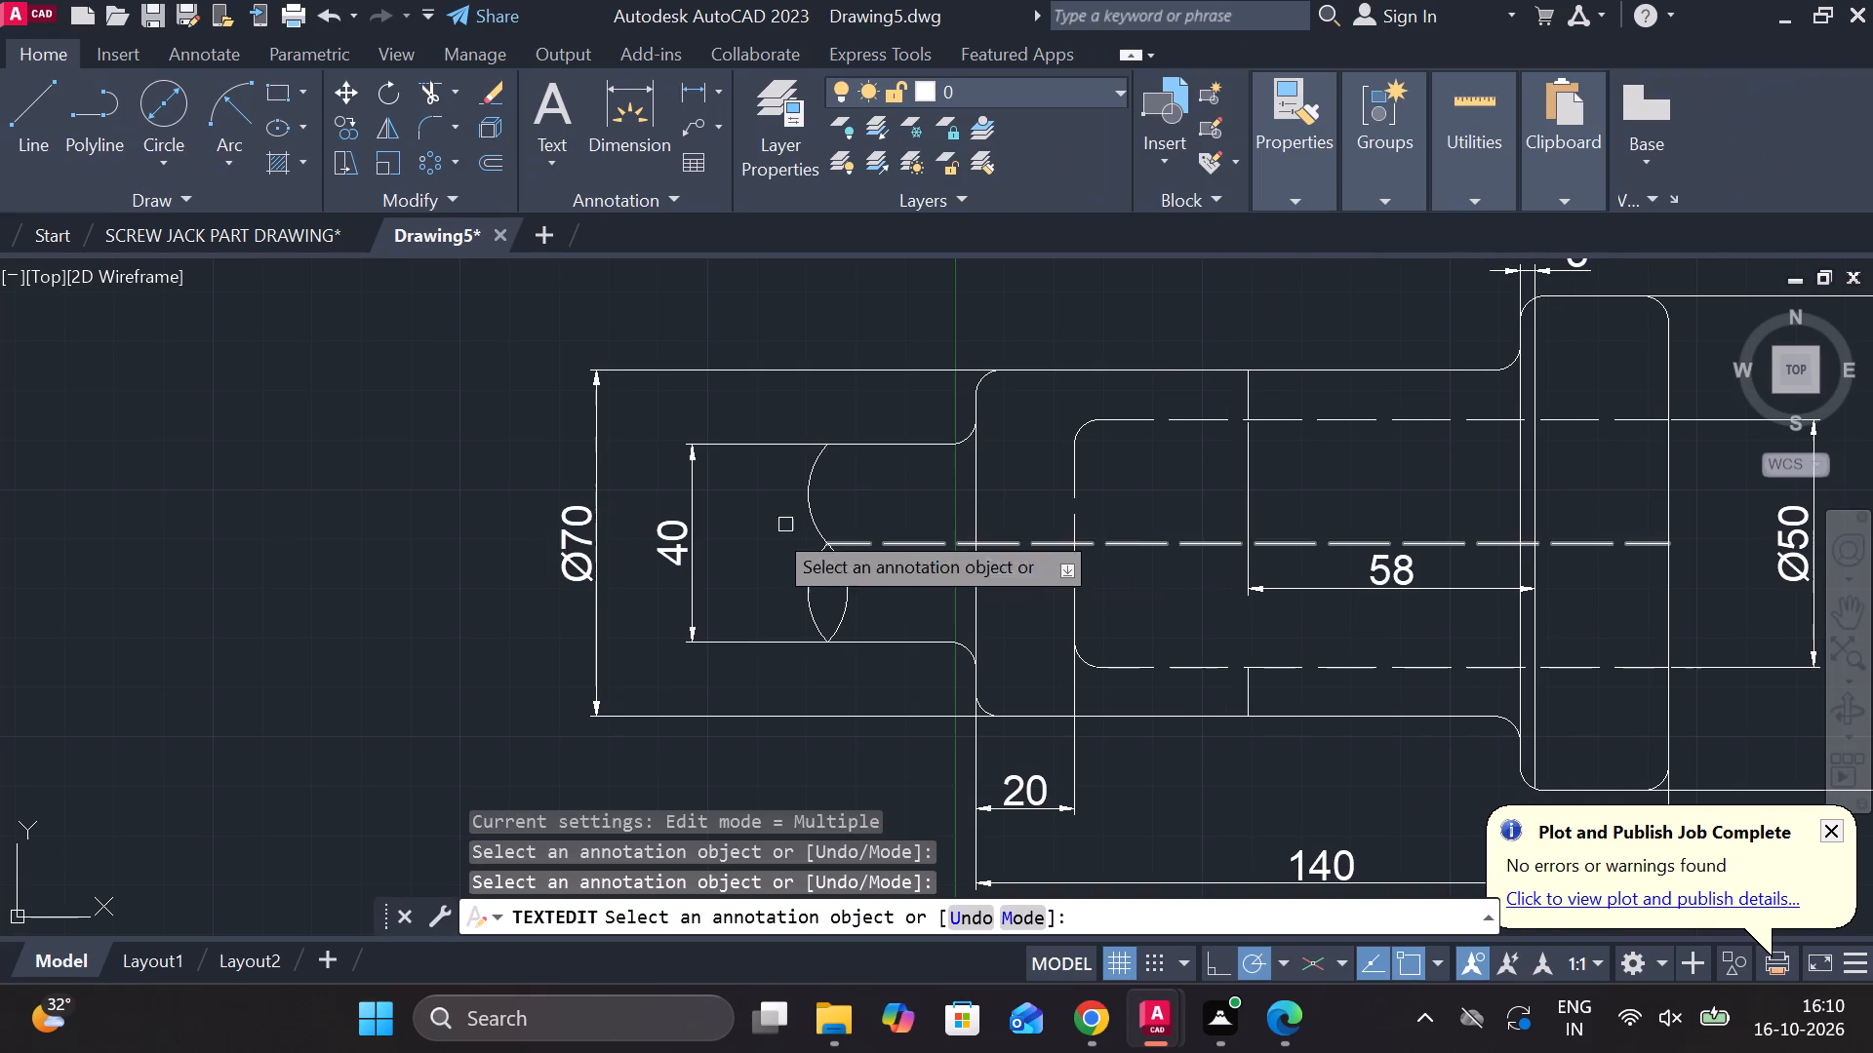
pyautogui.doubleClick(676, 535)
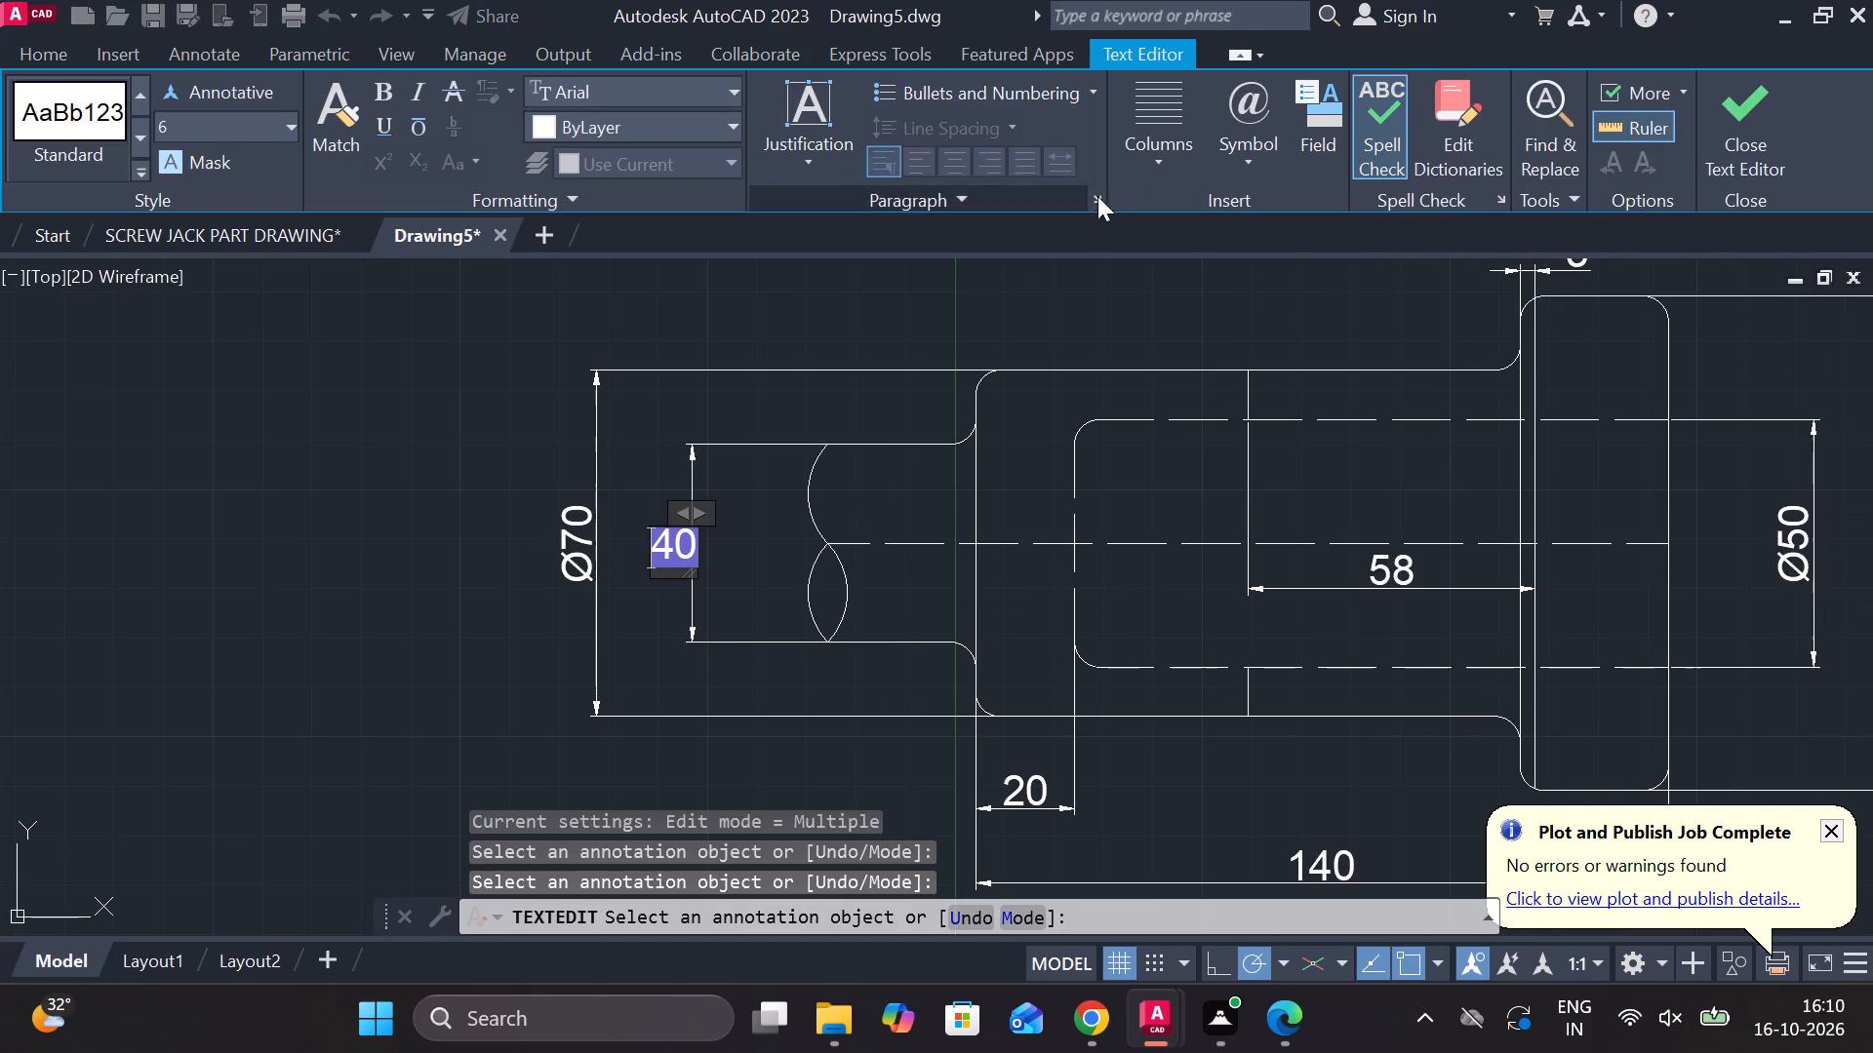
pyautogui.click(1245, 168)
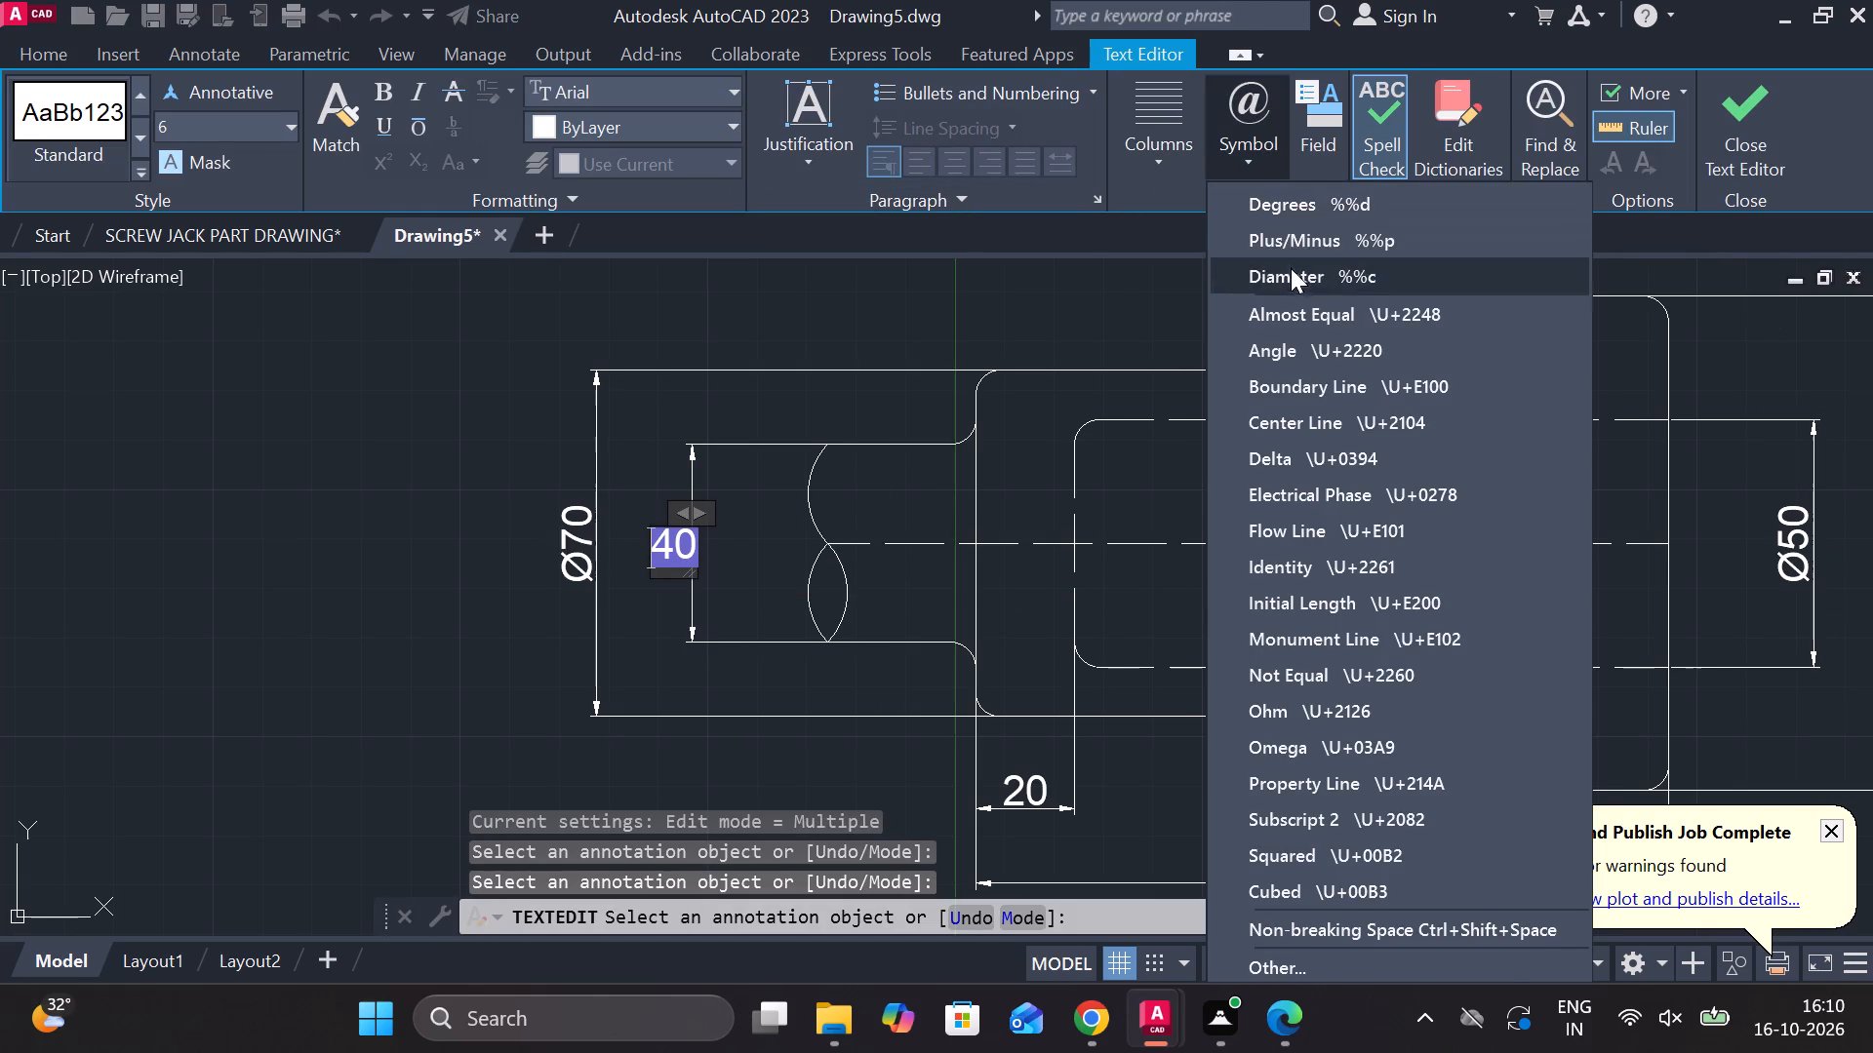
pyautogui.click(1292, 277)
pyautogui.click(1711, 140)
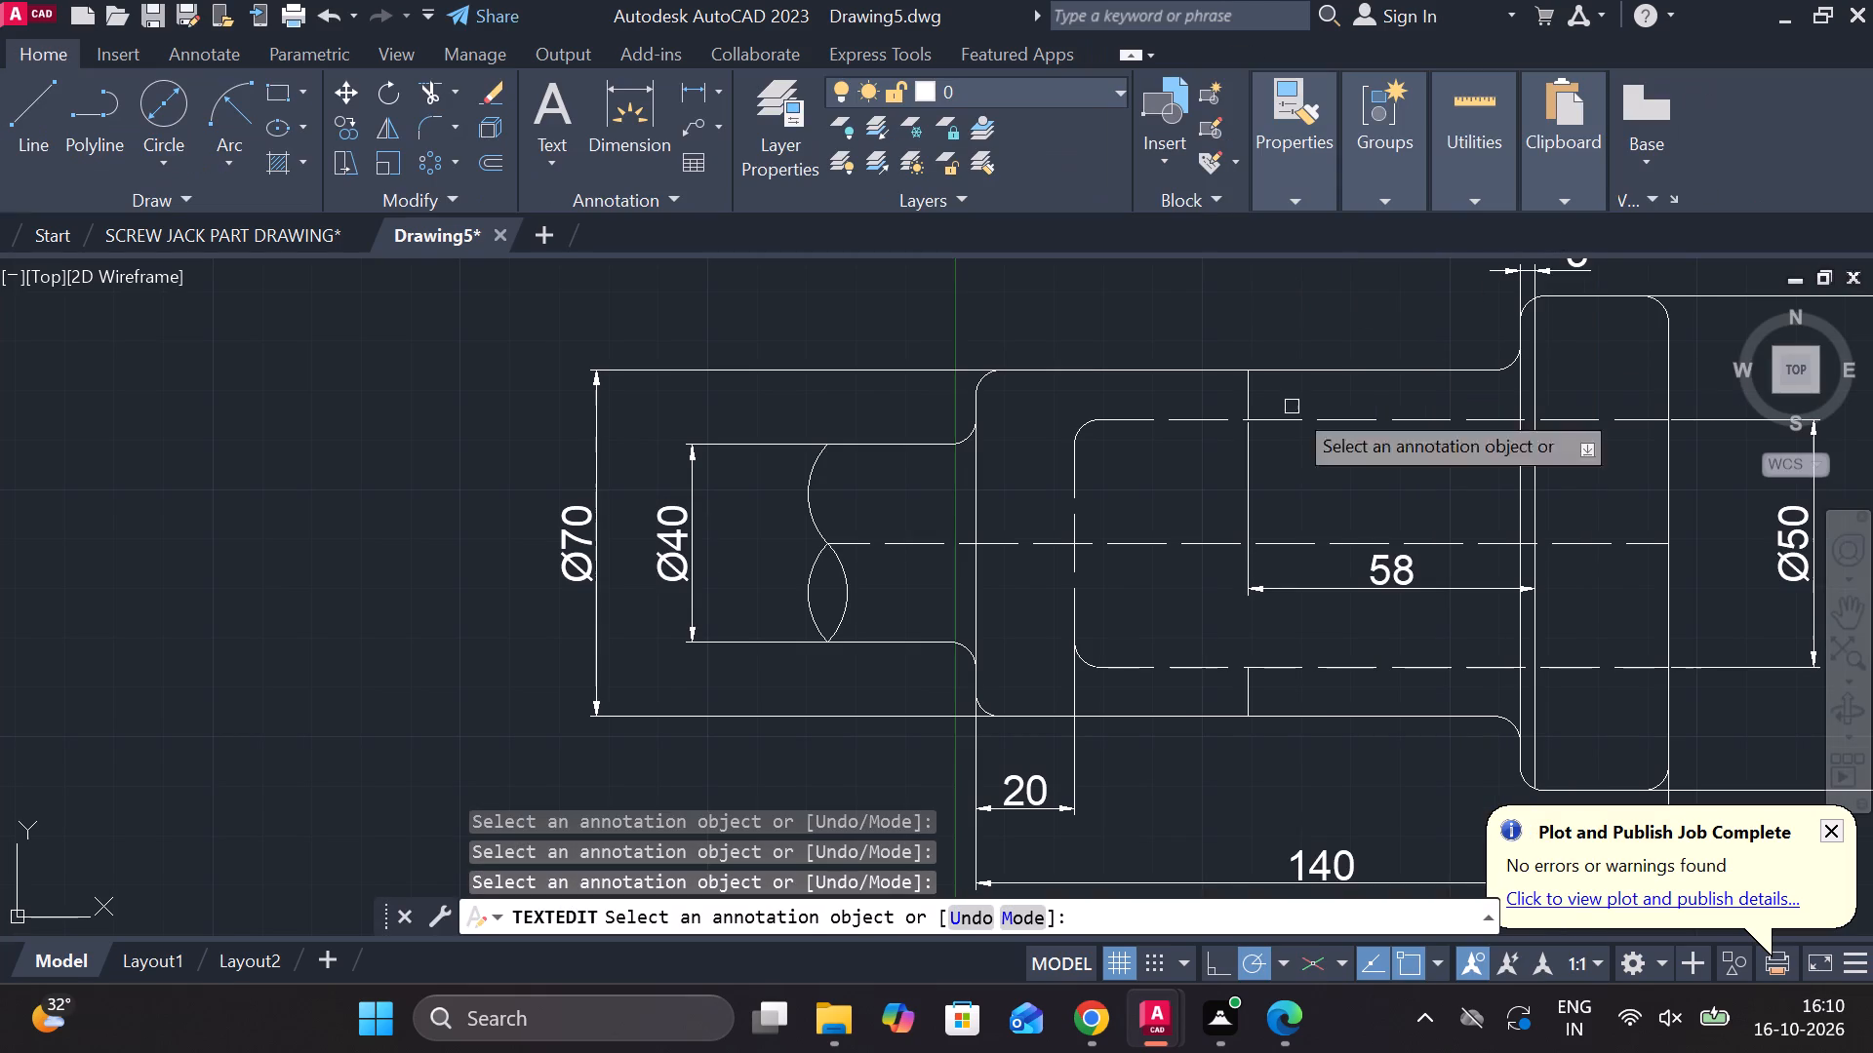
pyautogui.scroll(-1, 1250, 441)
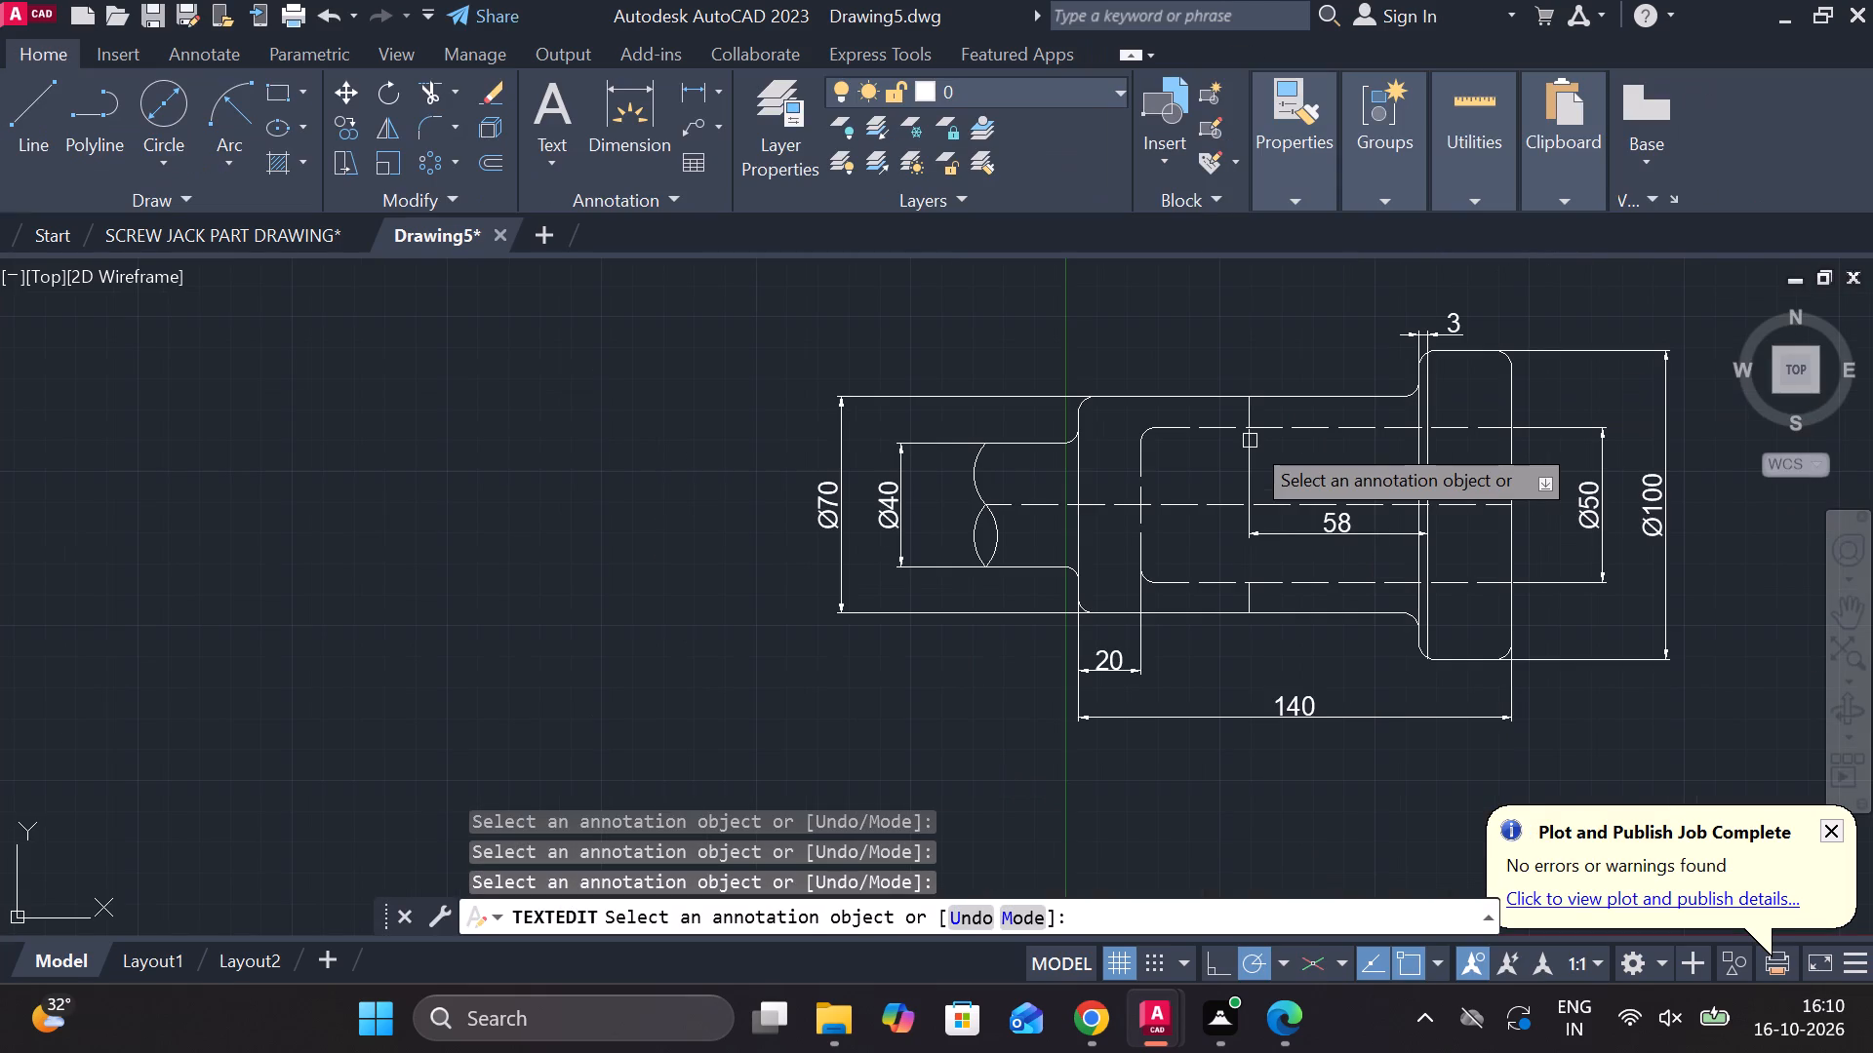
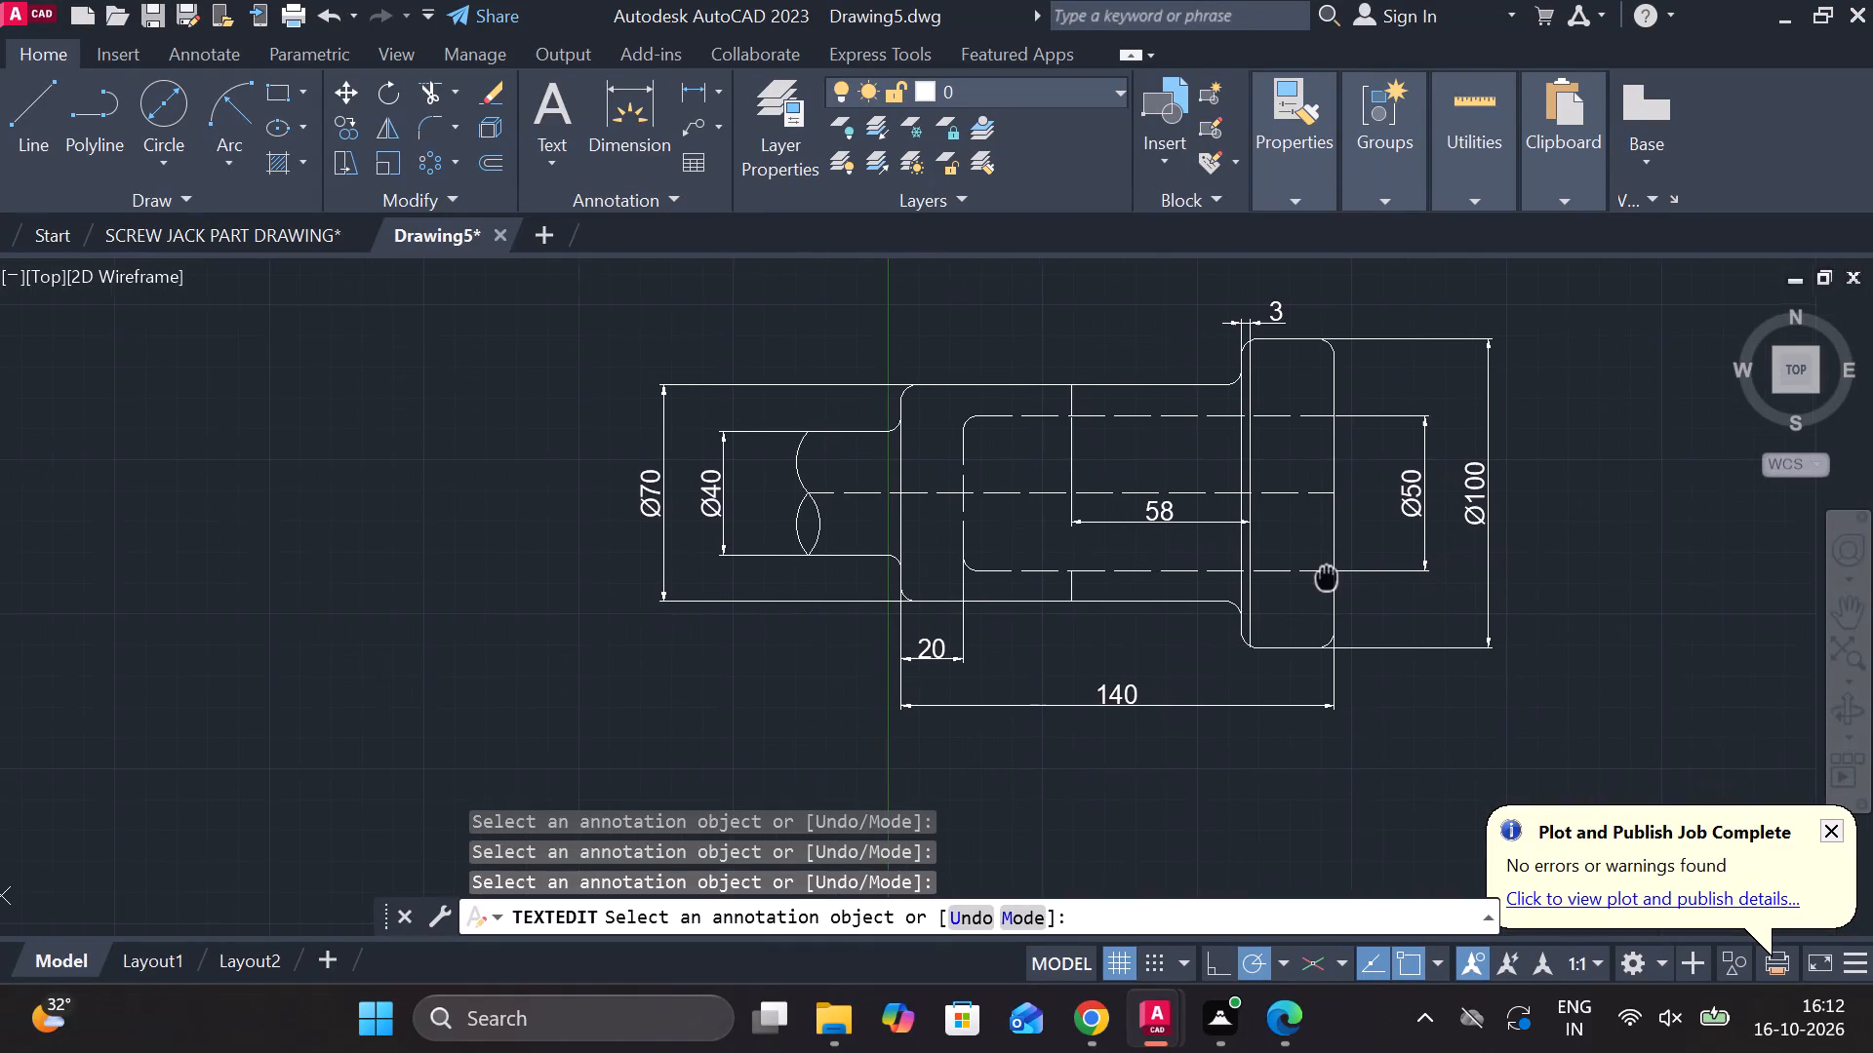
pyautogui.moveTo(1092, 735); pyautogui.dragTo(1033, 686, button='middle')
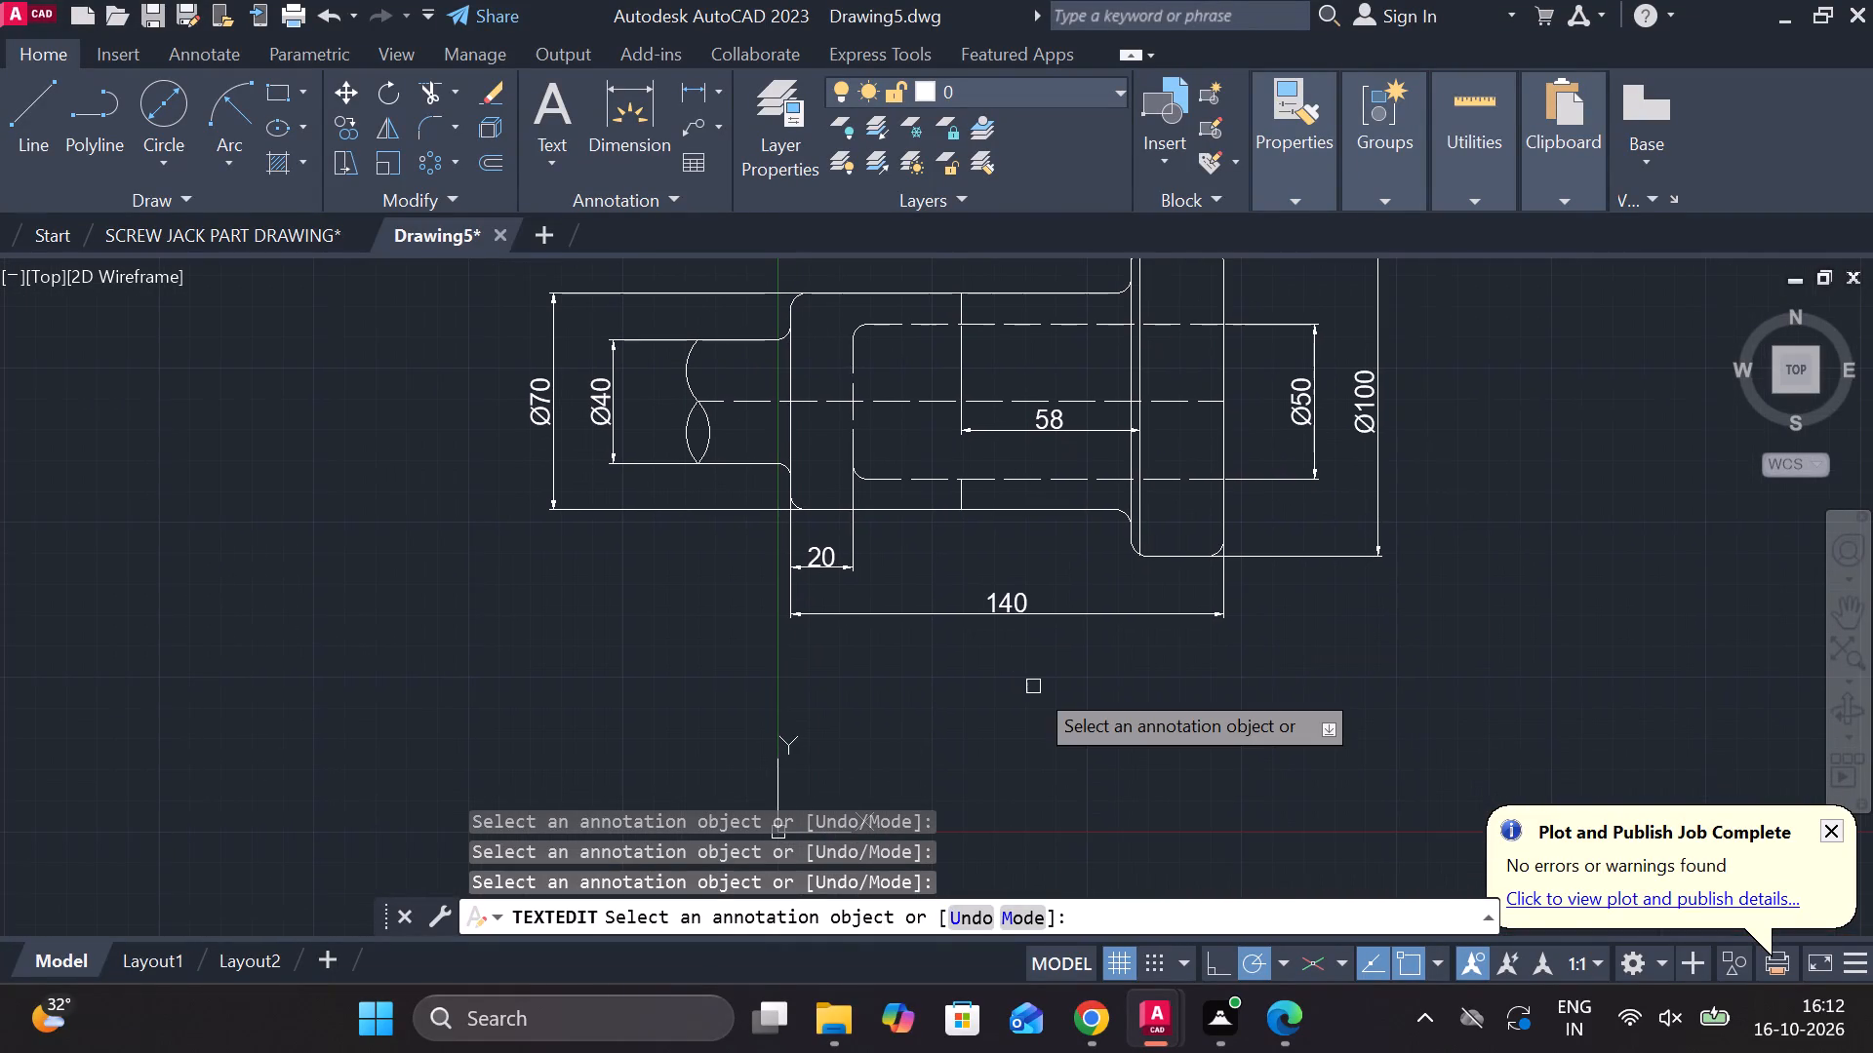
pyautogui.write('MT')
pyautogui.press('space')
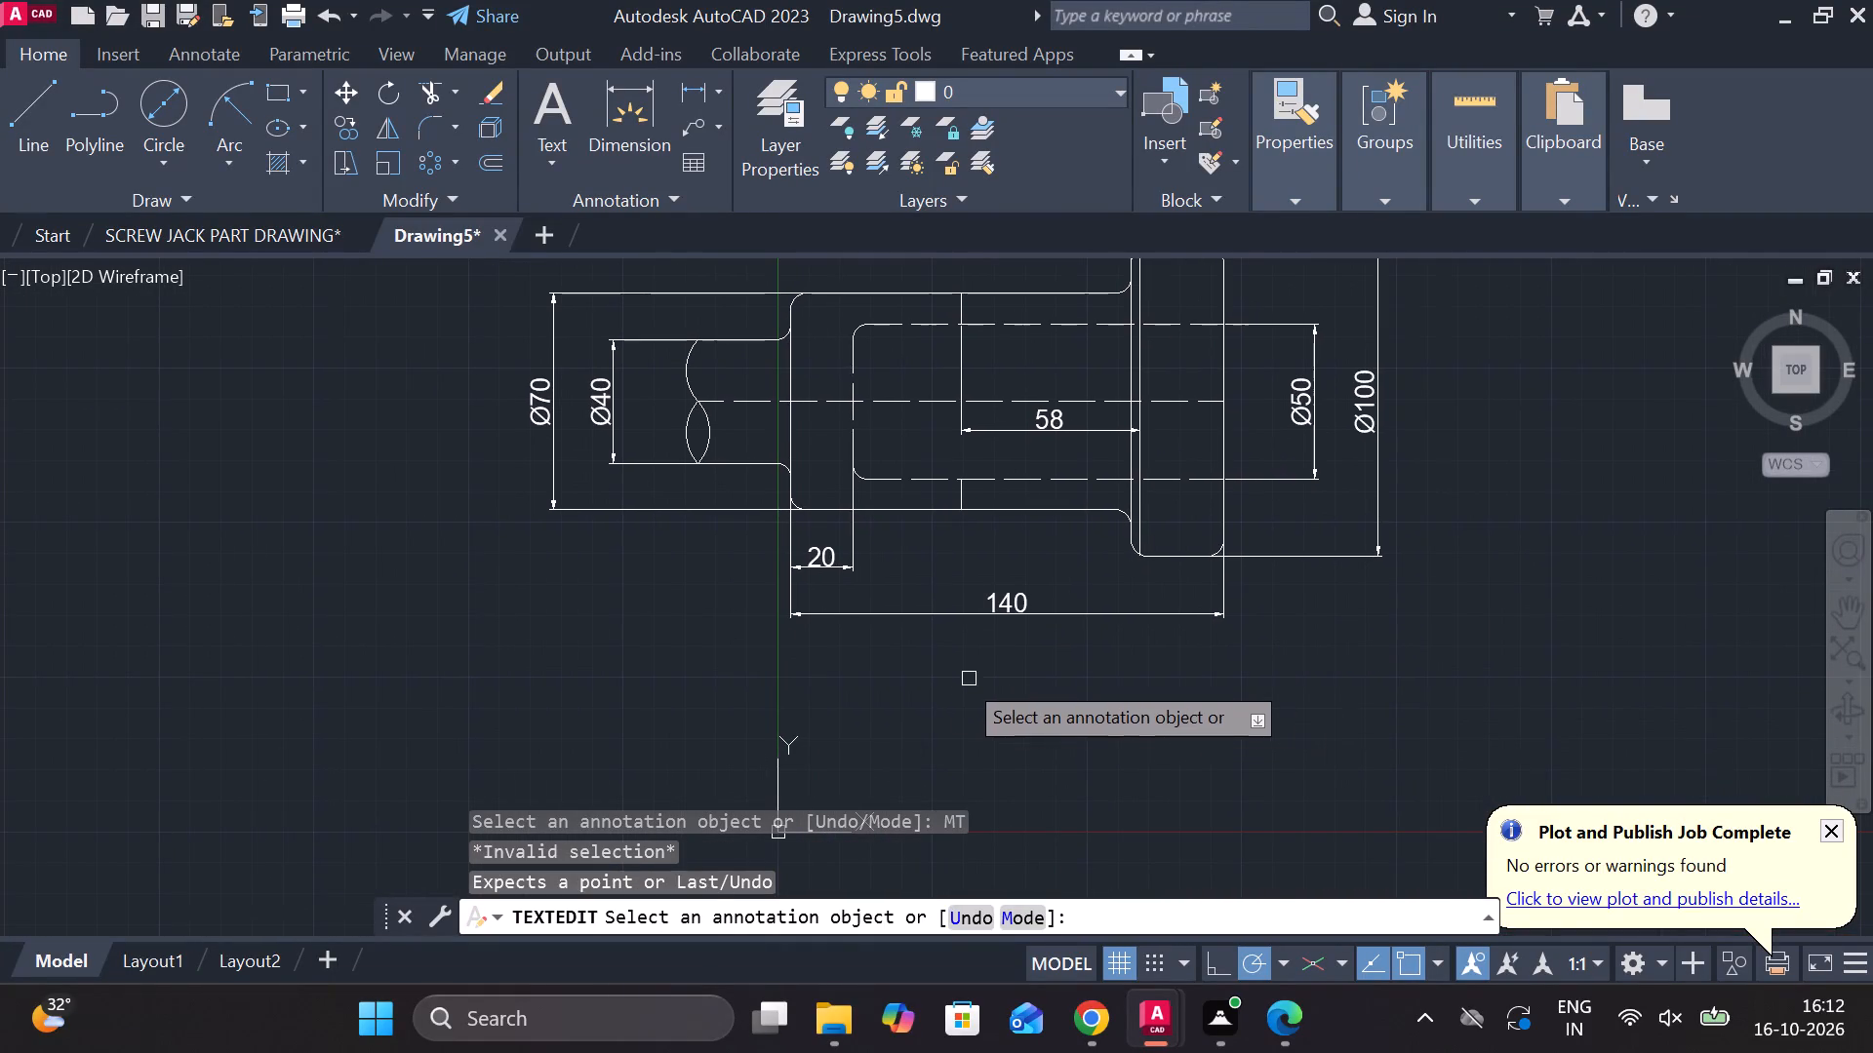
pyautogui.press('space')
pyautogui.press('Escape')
# Add the multiline text label SOCKET below the overall length dimension, with text height 8 and centred.
pyautogui.write('MT')
pyautogui.press('space')
pyautogui.click(893, 671)
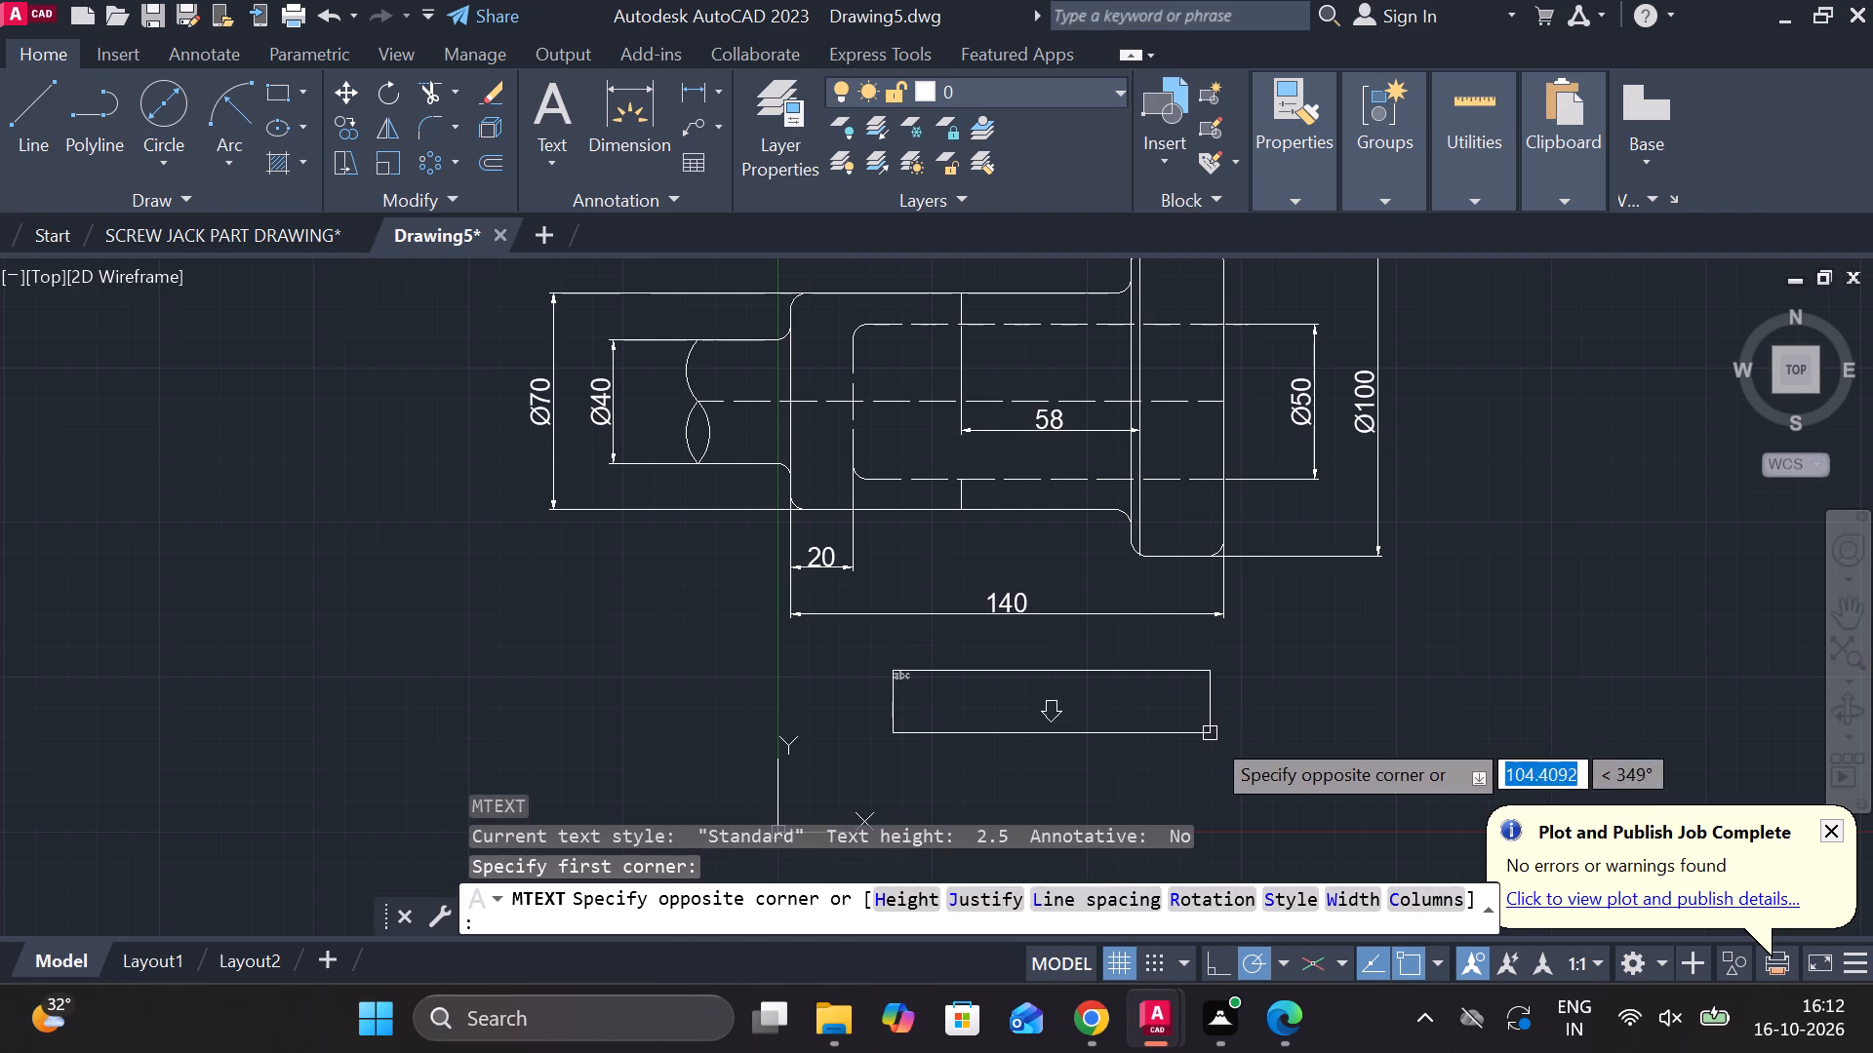
pyautogui.click(1280, 740)
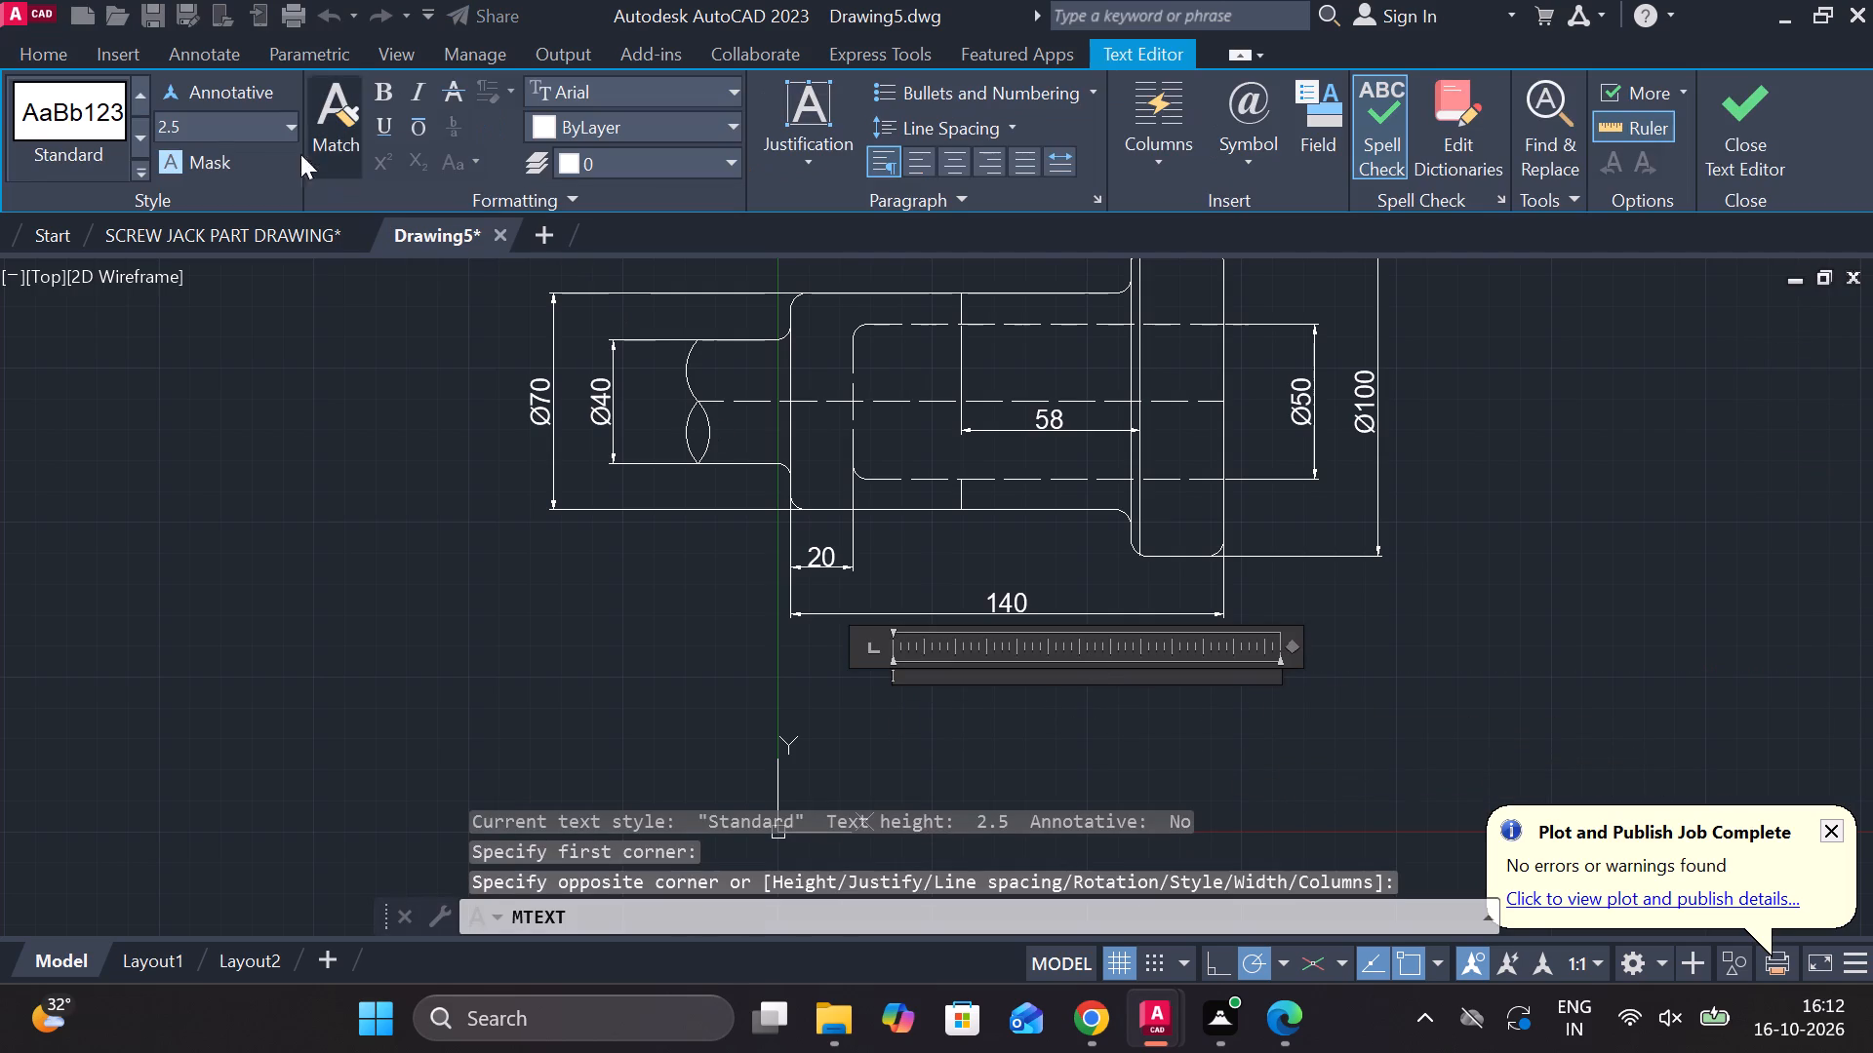
pyautogui.moveTo(267, 133); pyautogui.dragTo(134, 123)
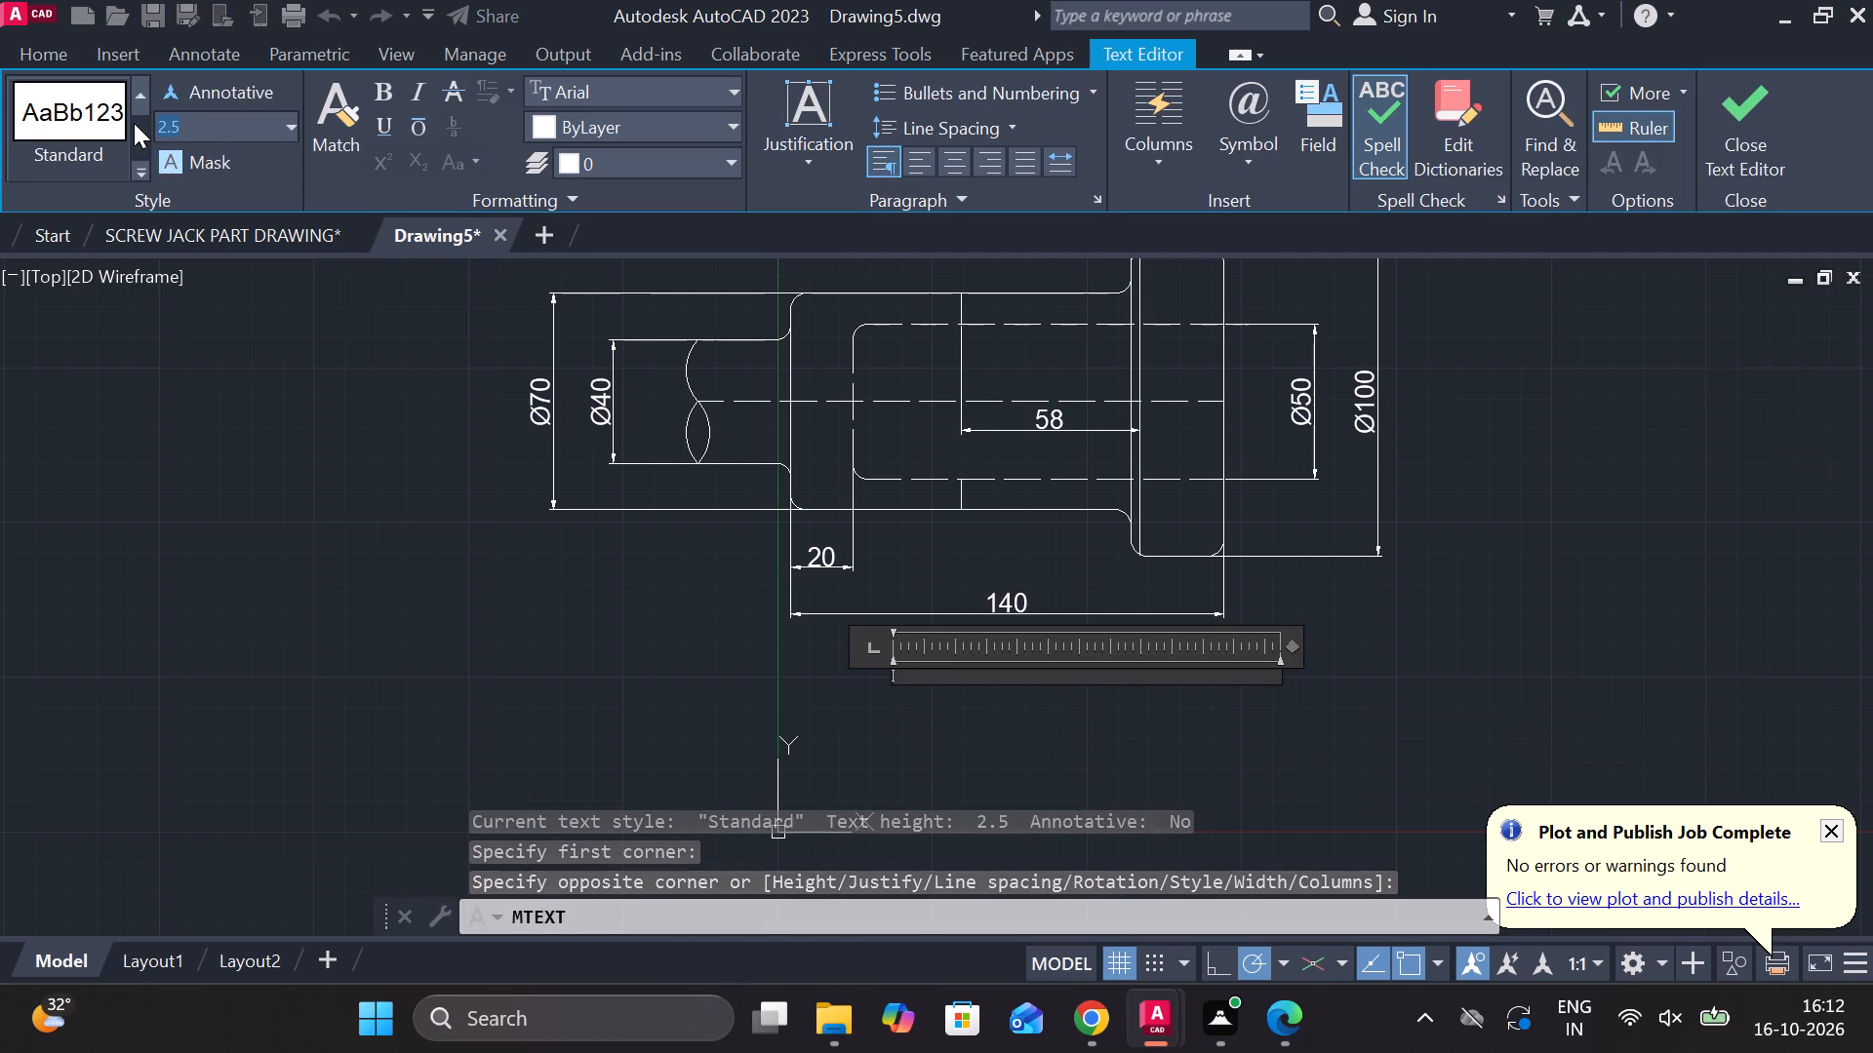
pyautogui.press('8')
pyautogui.press('Return')
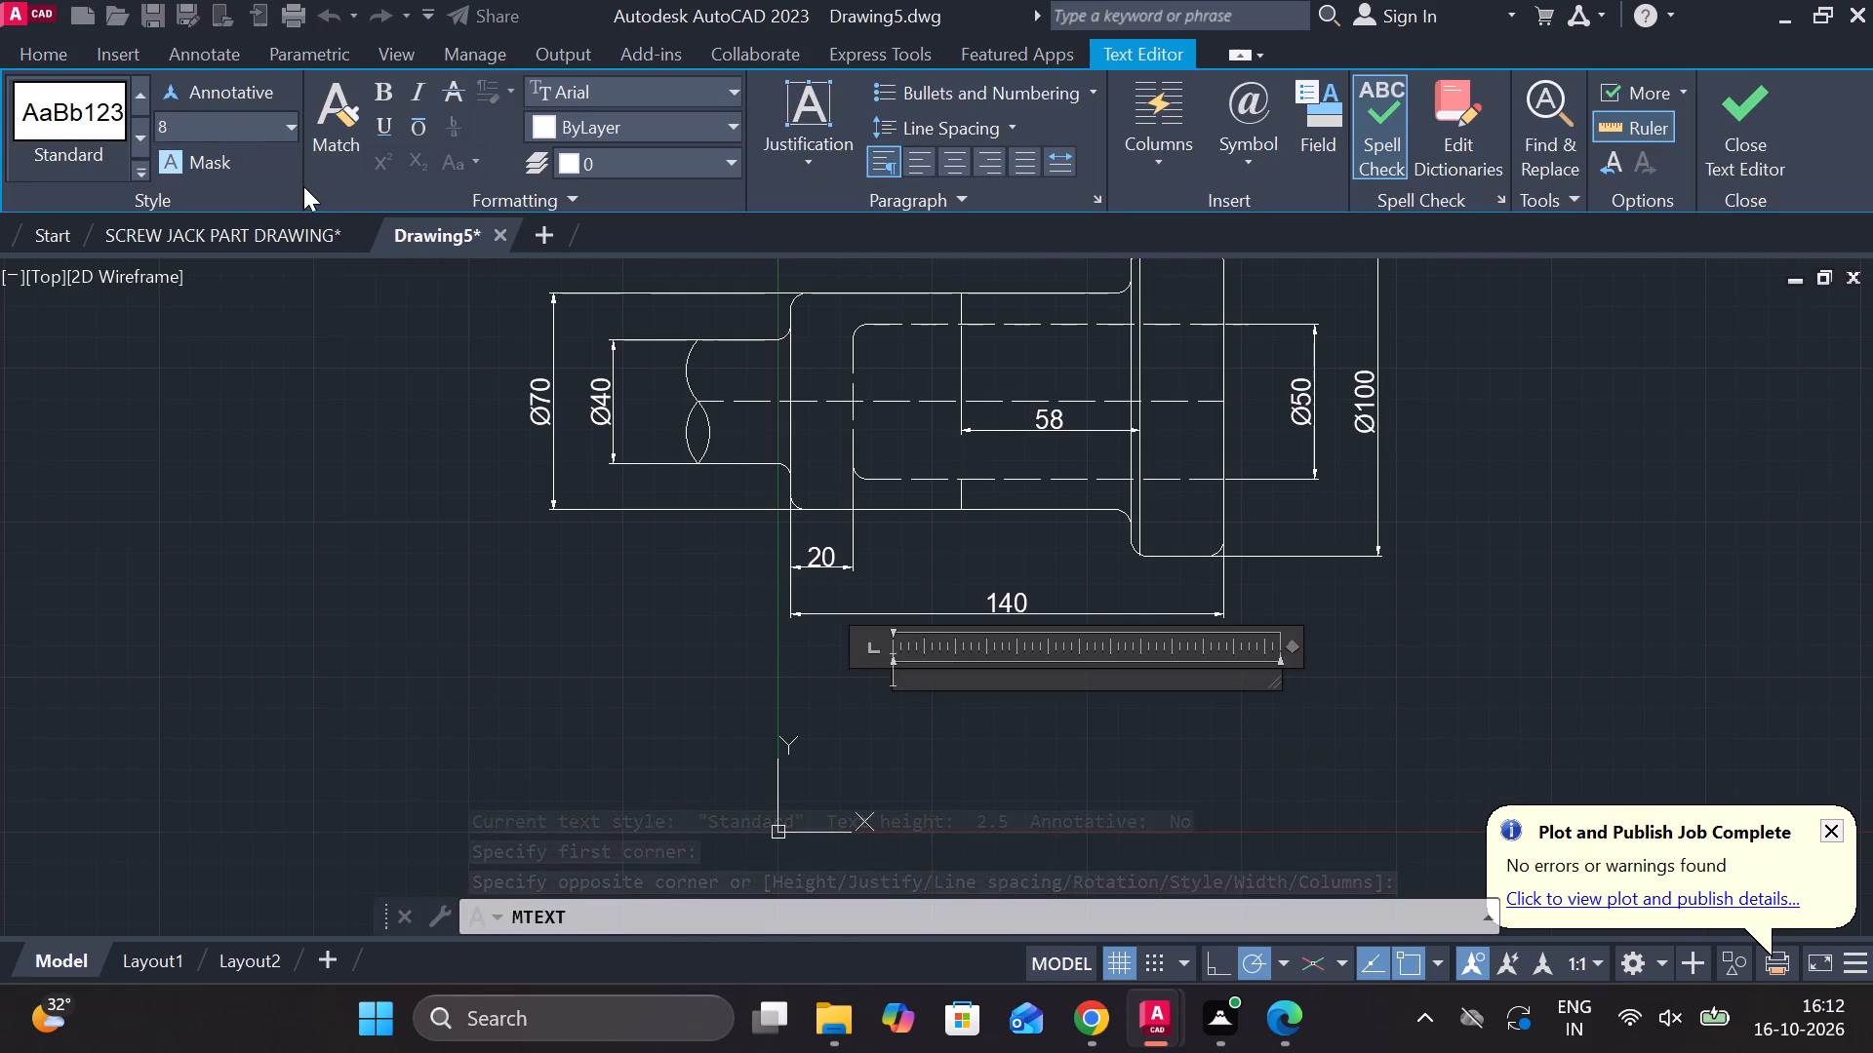
pyautogui.press('s')
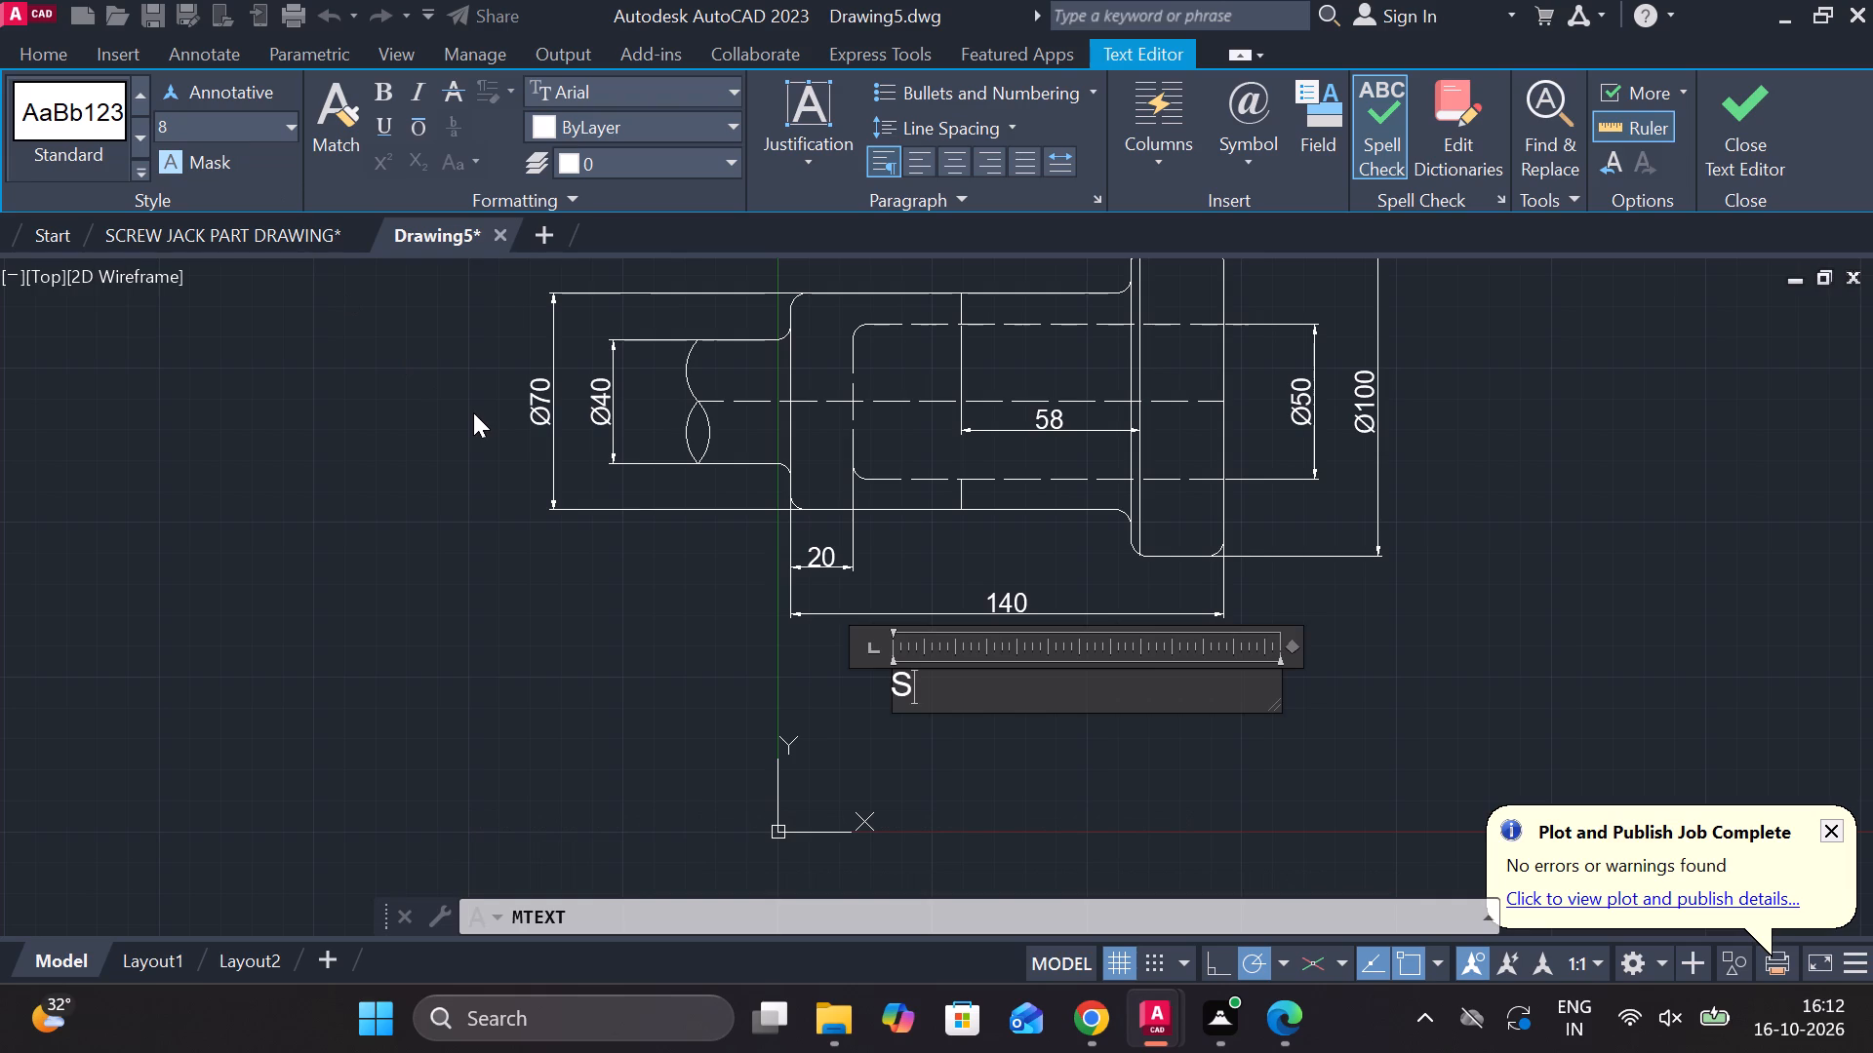
pyautogui.write('OCKET')
pyautogui.click(952, 160)
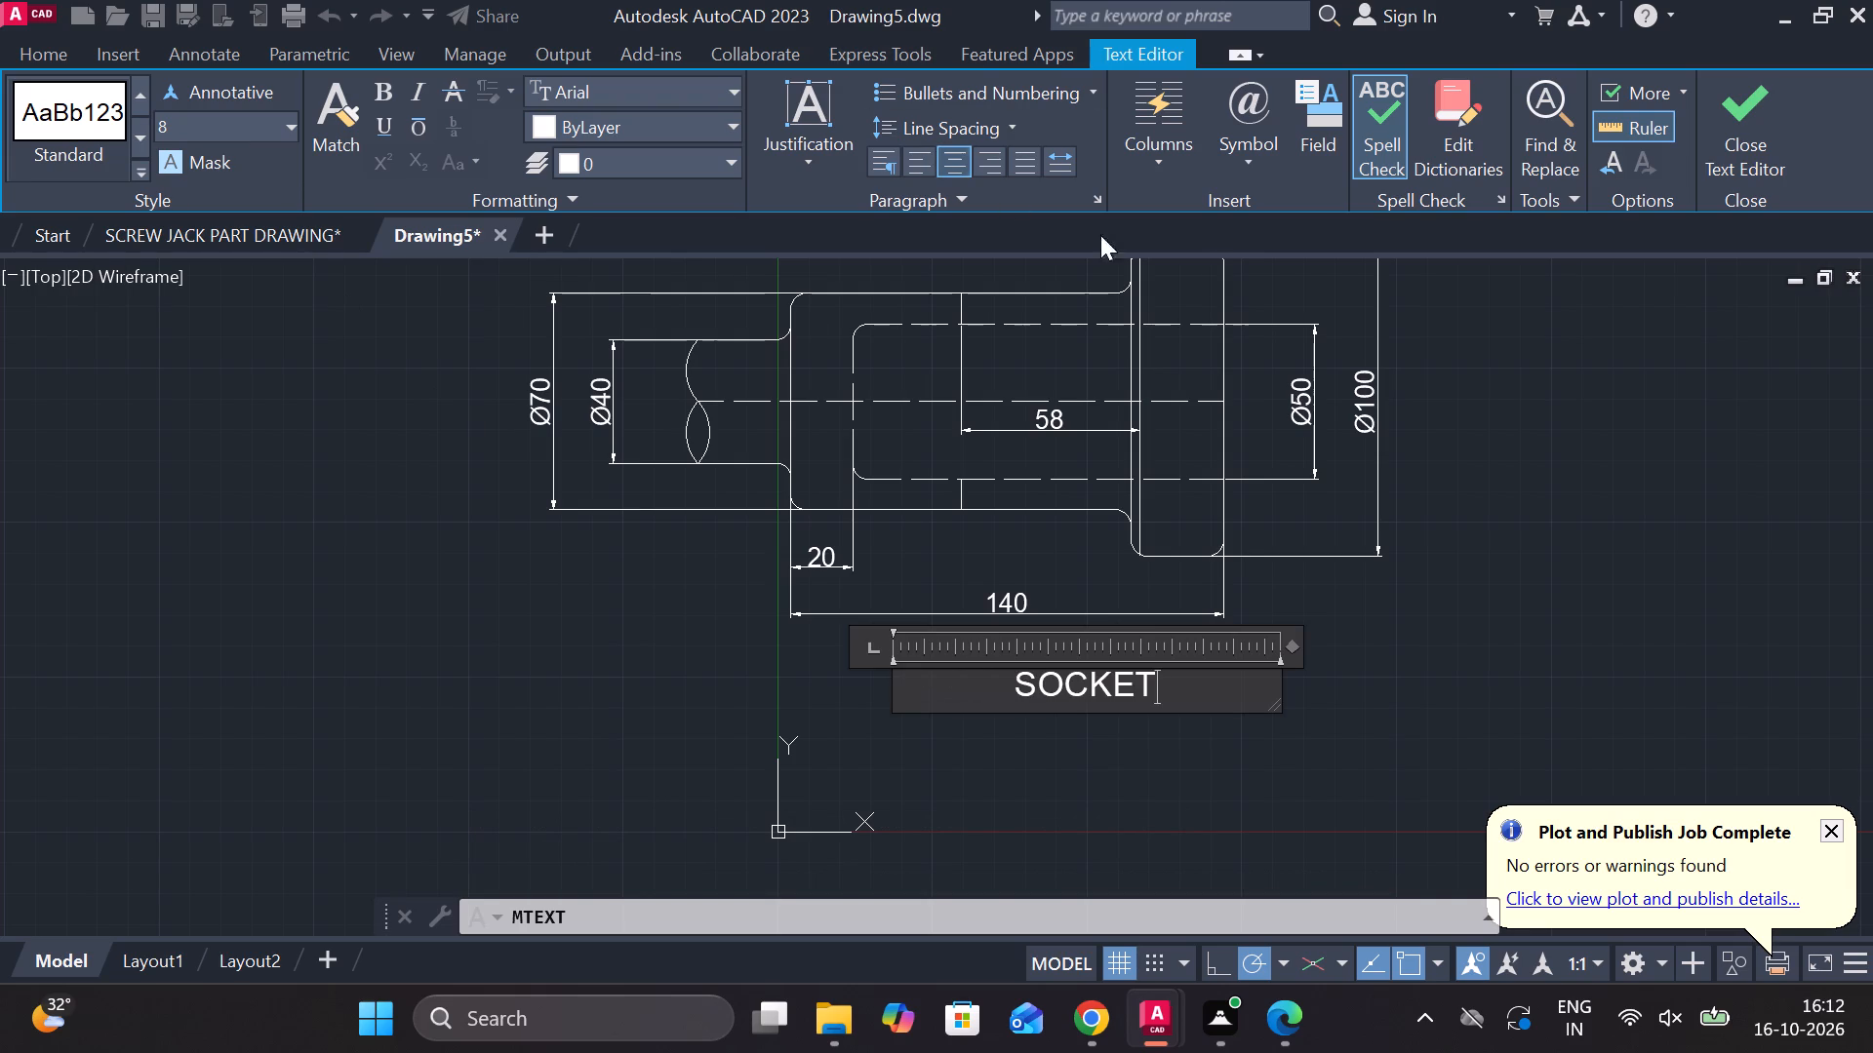
pyautogui.click(1735, 101)
# Move the SOCKET label left so that it sits centred beneath the overall length dimension.
pyautogui.scroll(-1, 1370, 626)
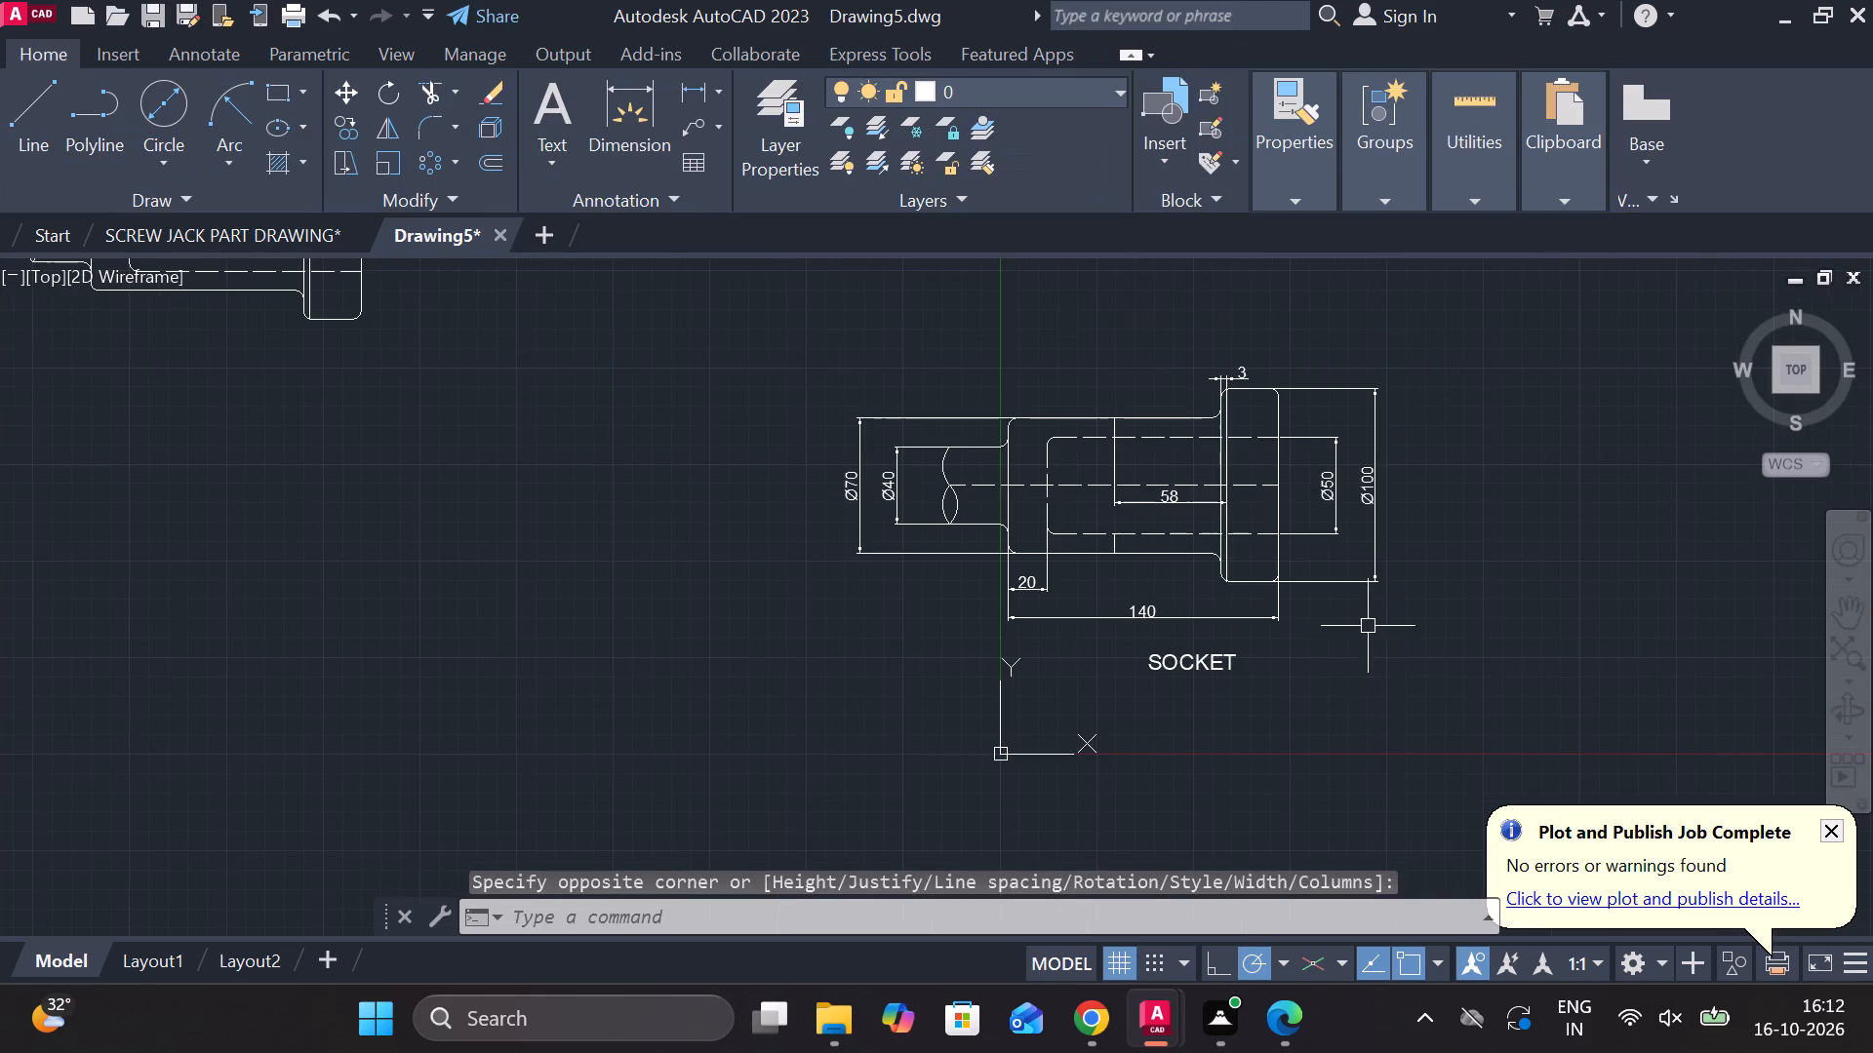
pyautogui.scroll(1, 1341, 657)
pyautogui.moveTo(1331, 657); pyautogui.dragTo(1316, 657, button='middle')
pyautogui.click(1104, 659)
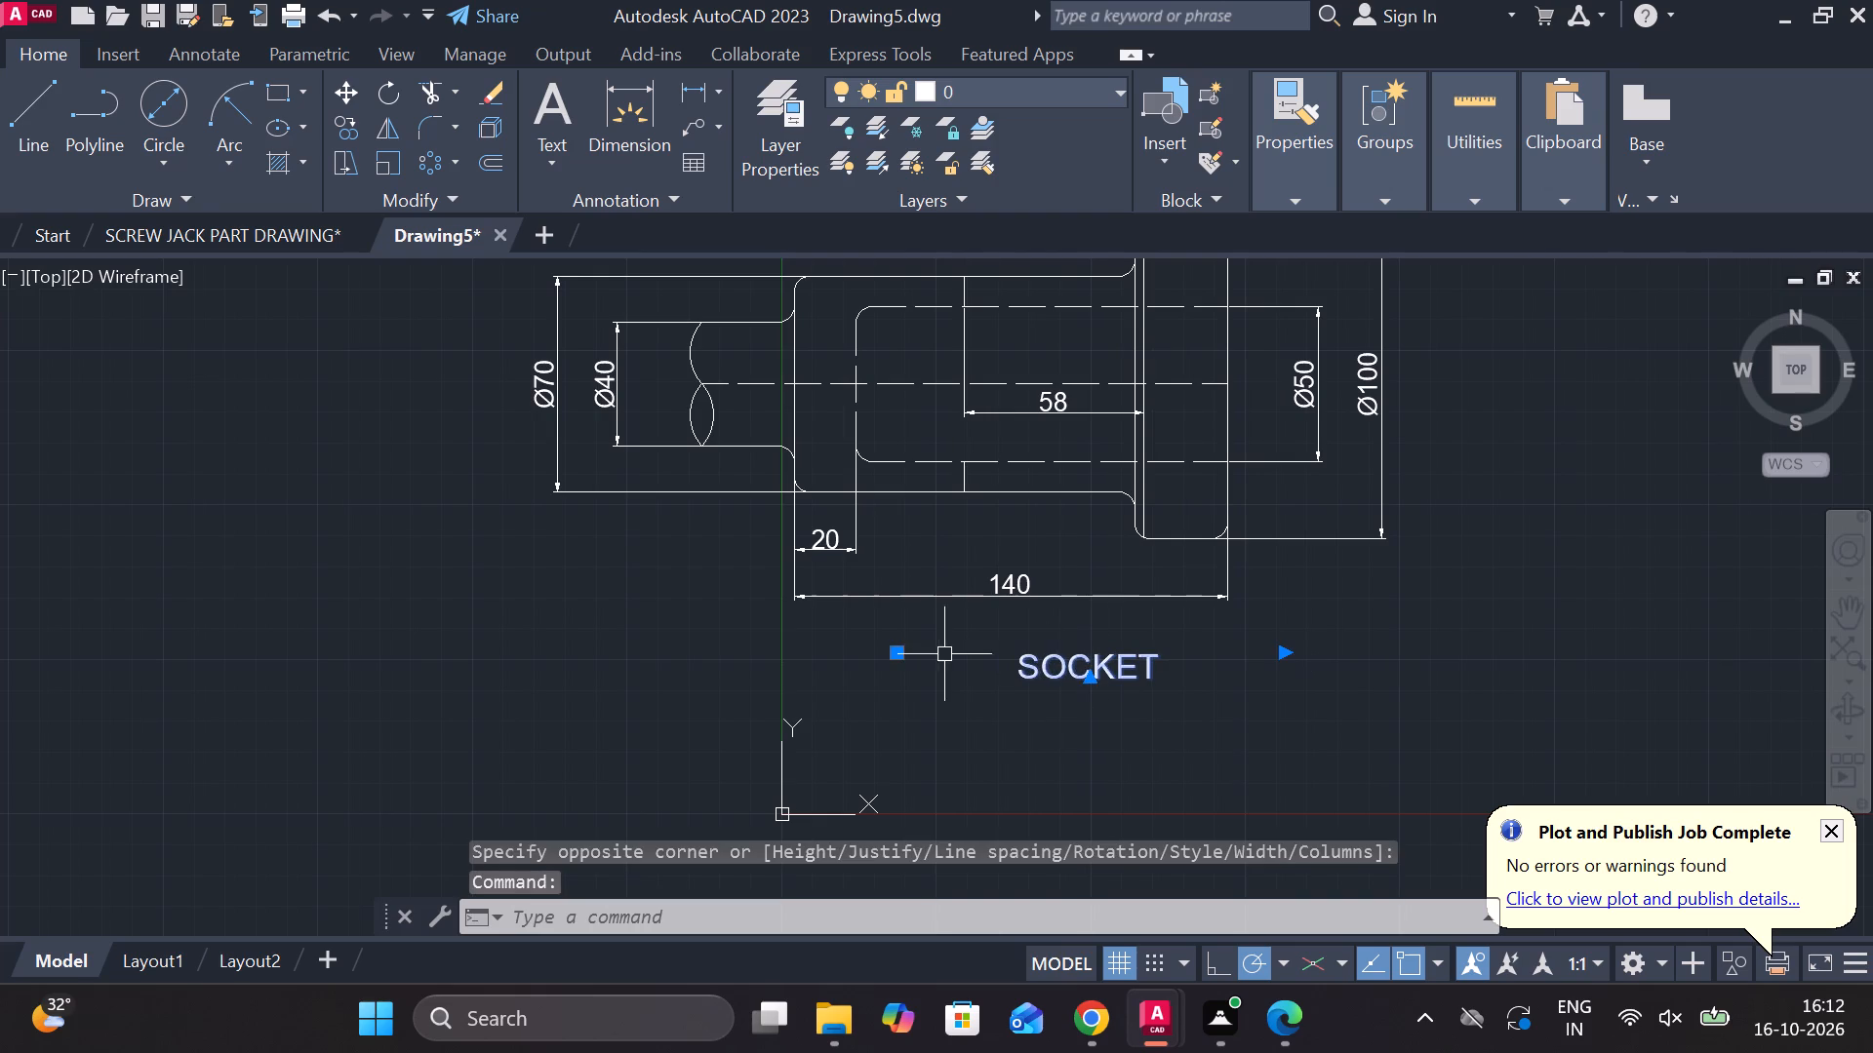
pyautogui.click(892, 654)
pyautogui.click(811, 651)
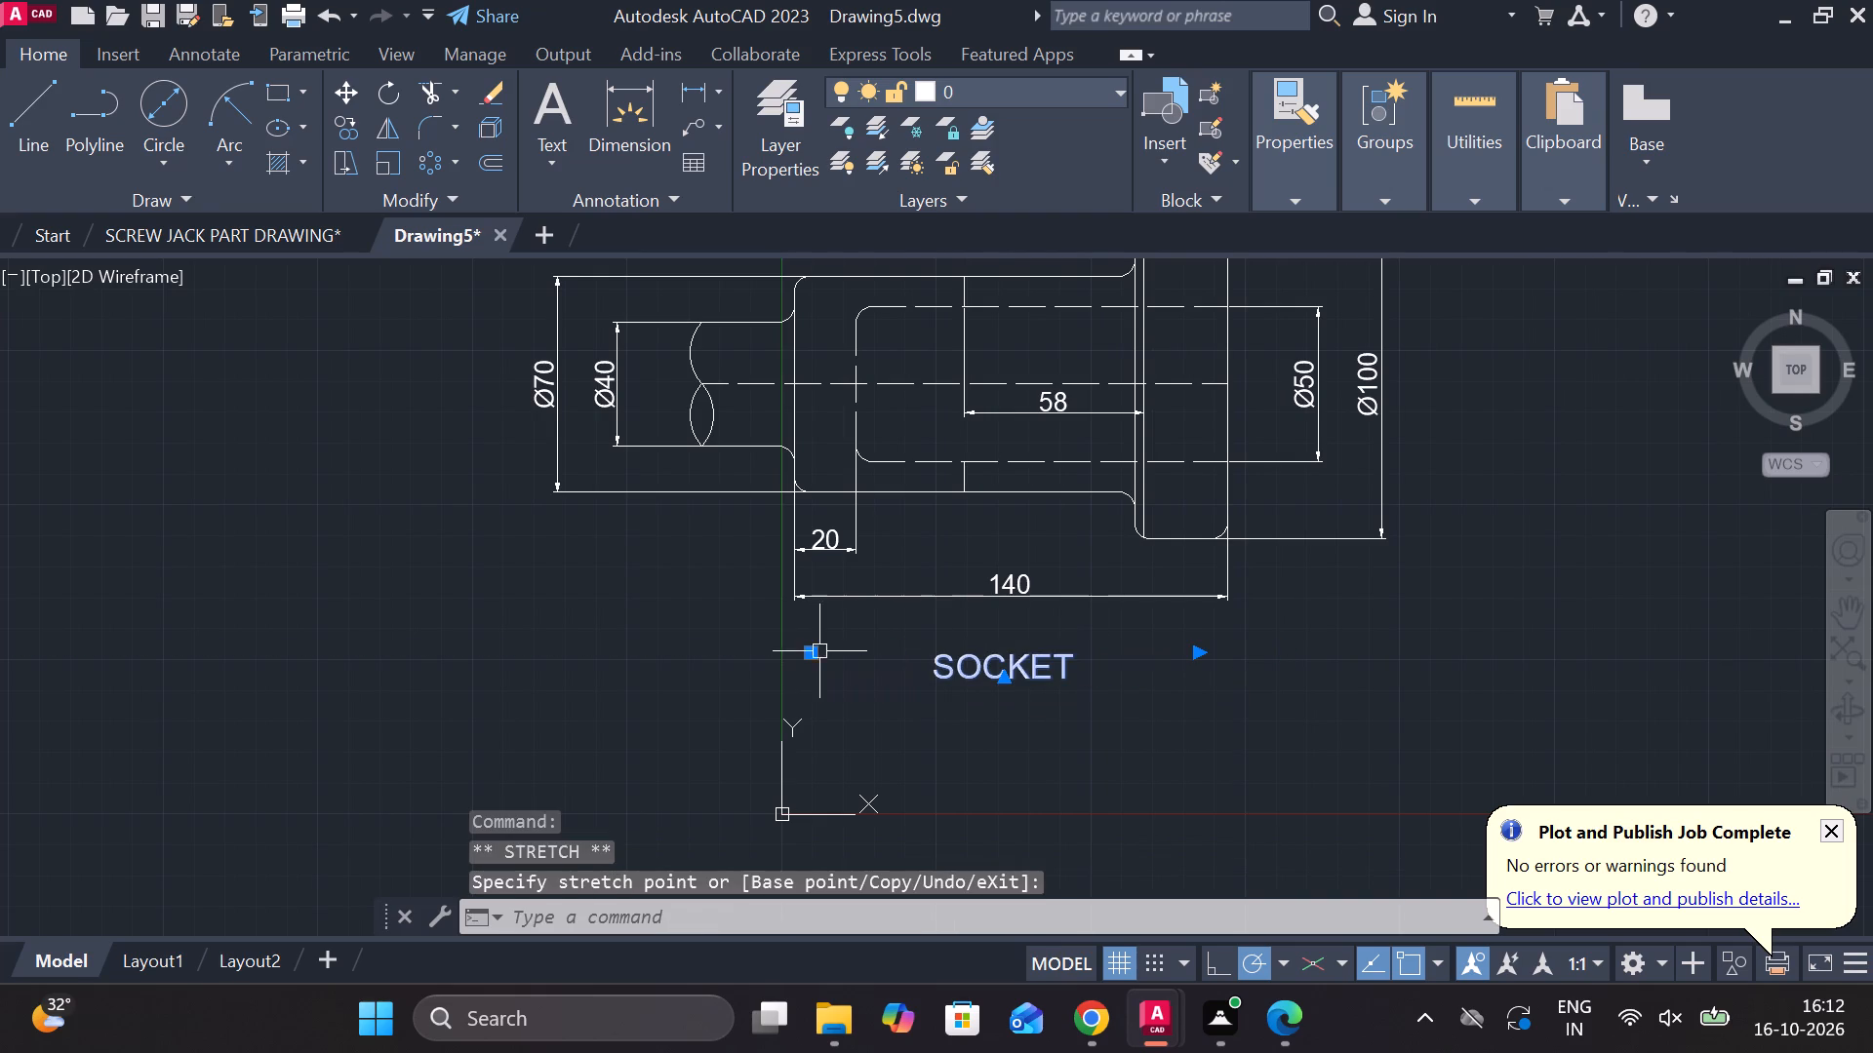
pyautogui.press('Escape')
# Draw an upright rectangle from lines, 55 wide and 140 high, in the empty area to the right of the dimensioned socket.
pyautogui.moveTo(1488, 505); pyautogui.dragTo(664, 652, button='middle')
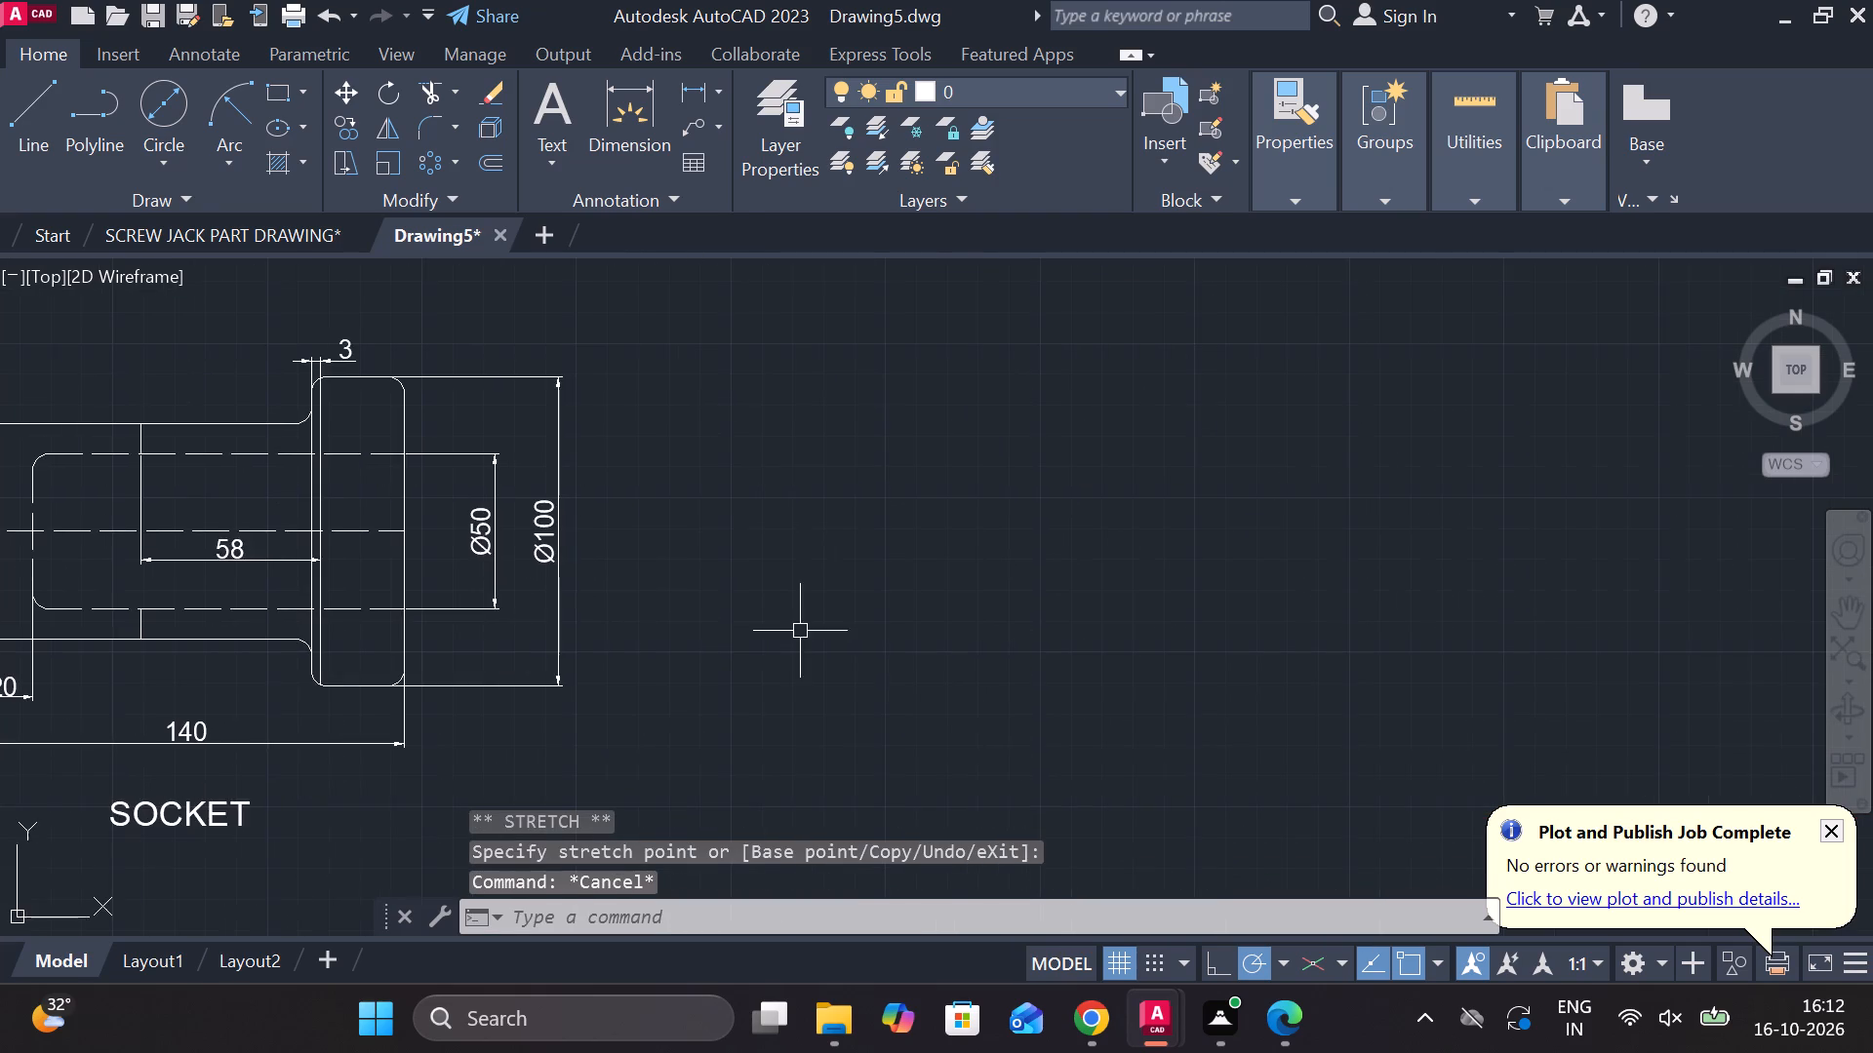
pyautogui.scroll(-1, 803, 628)
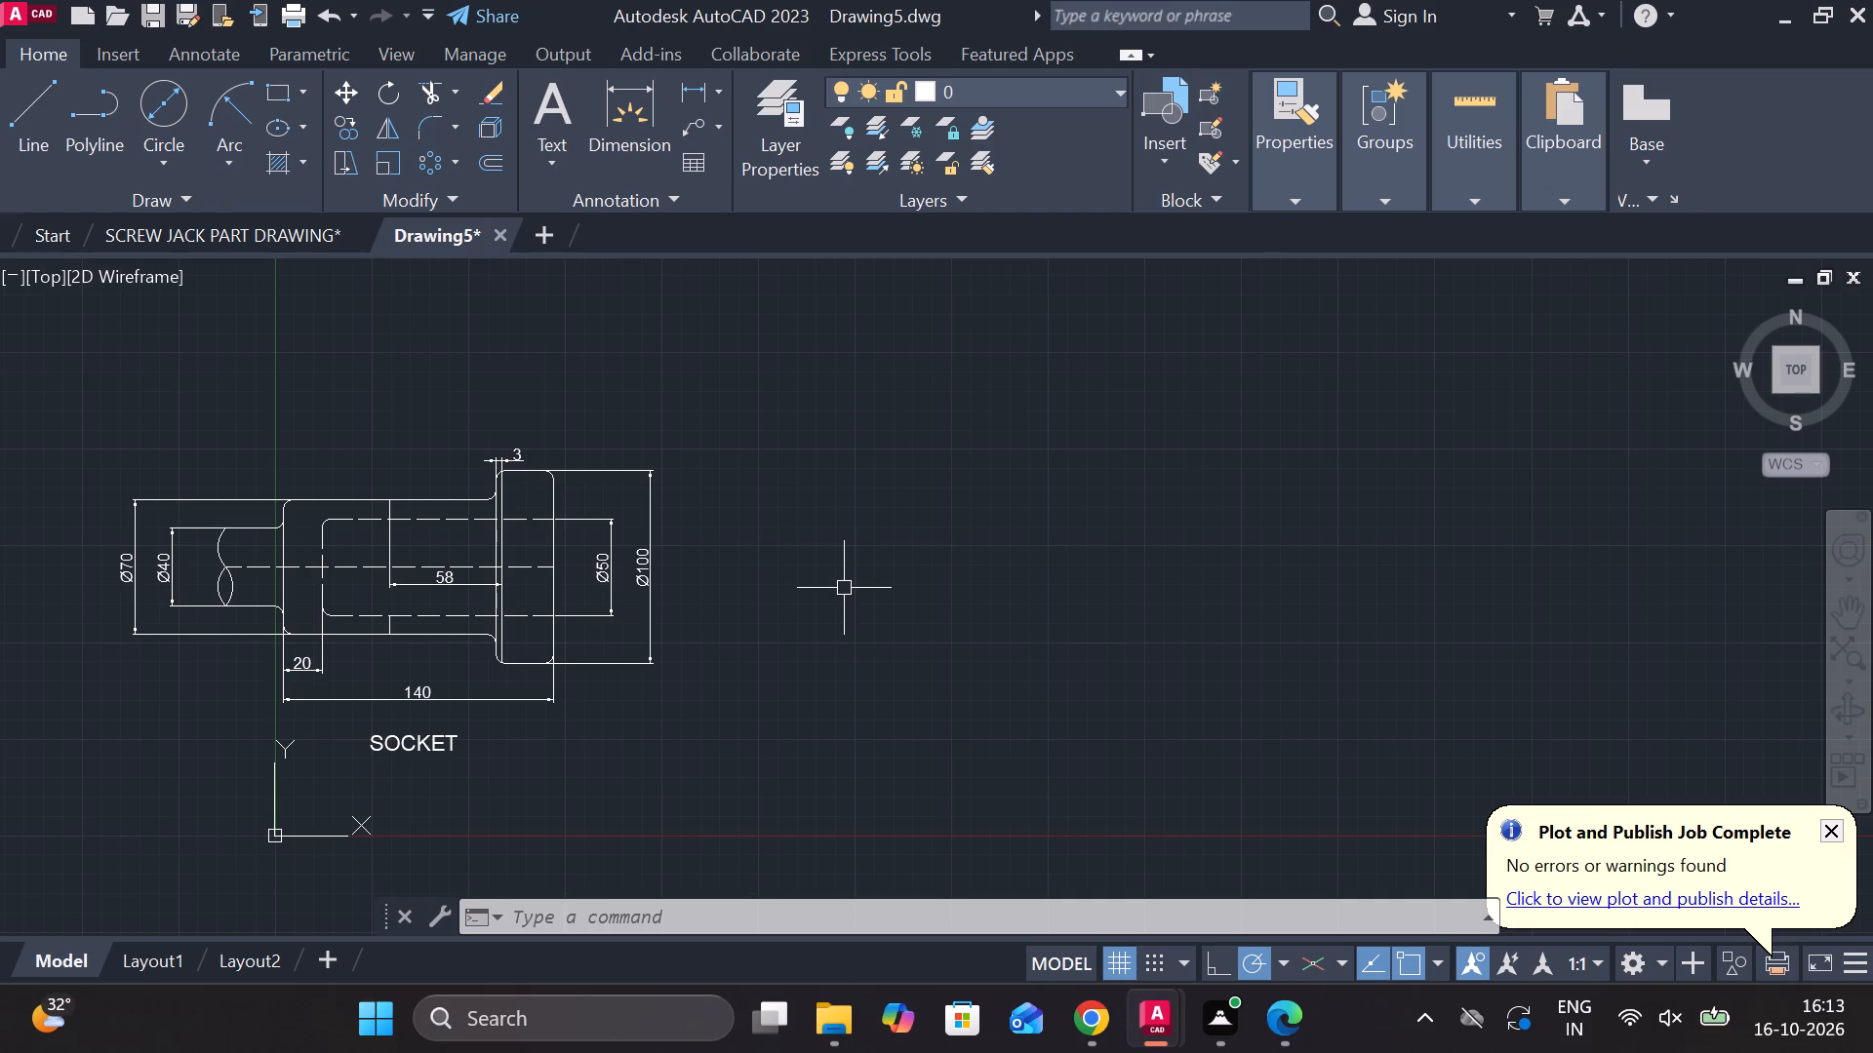
pyautogui.press('l')
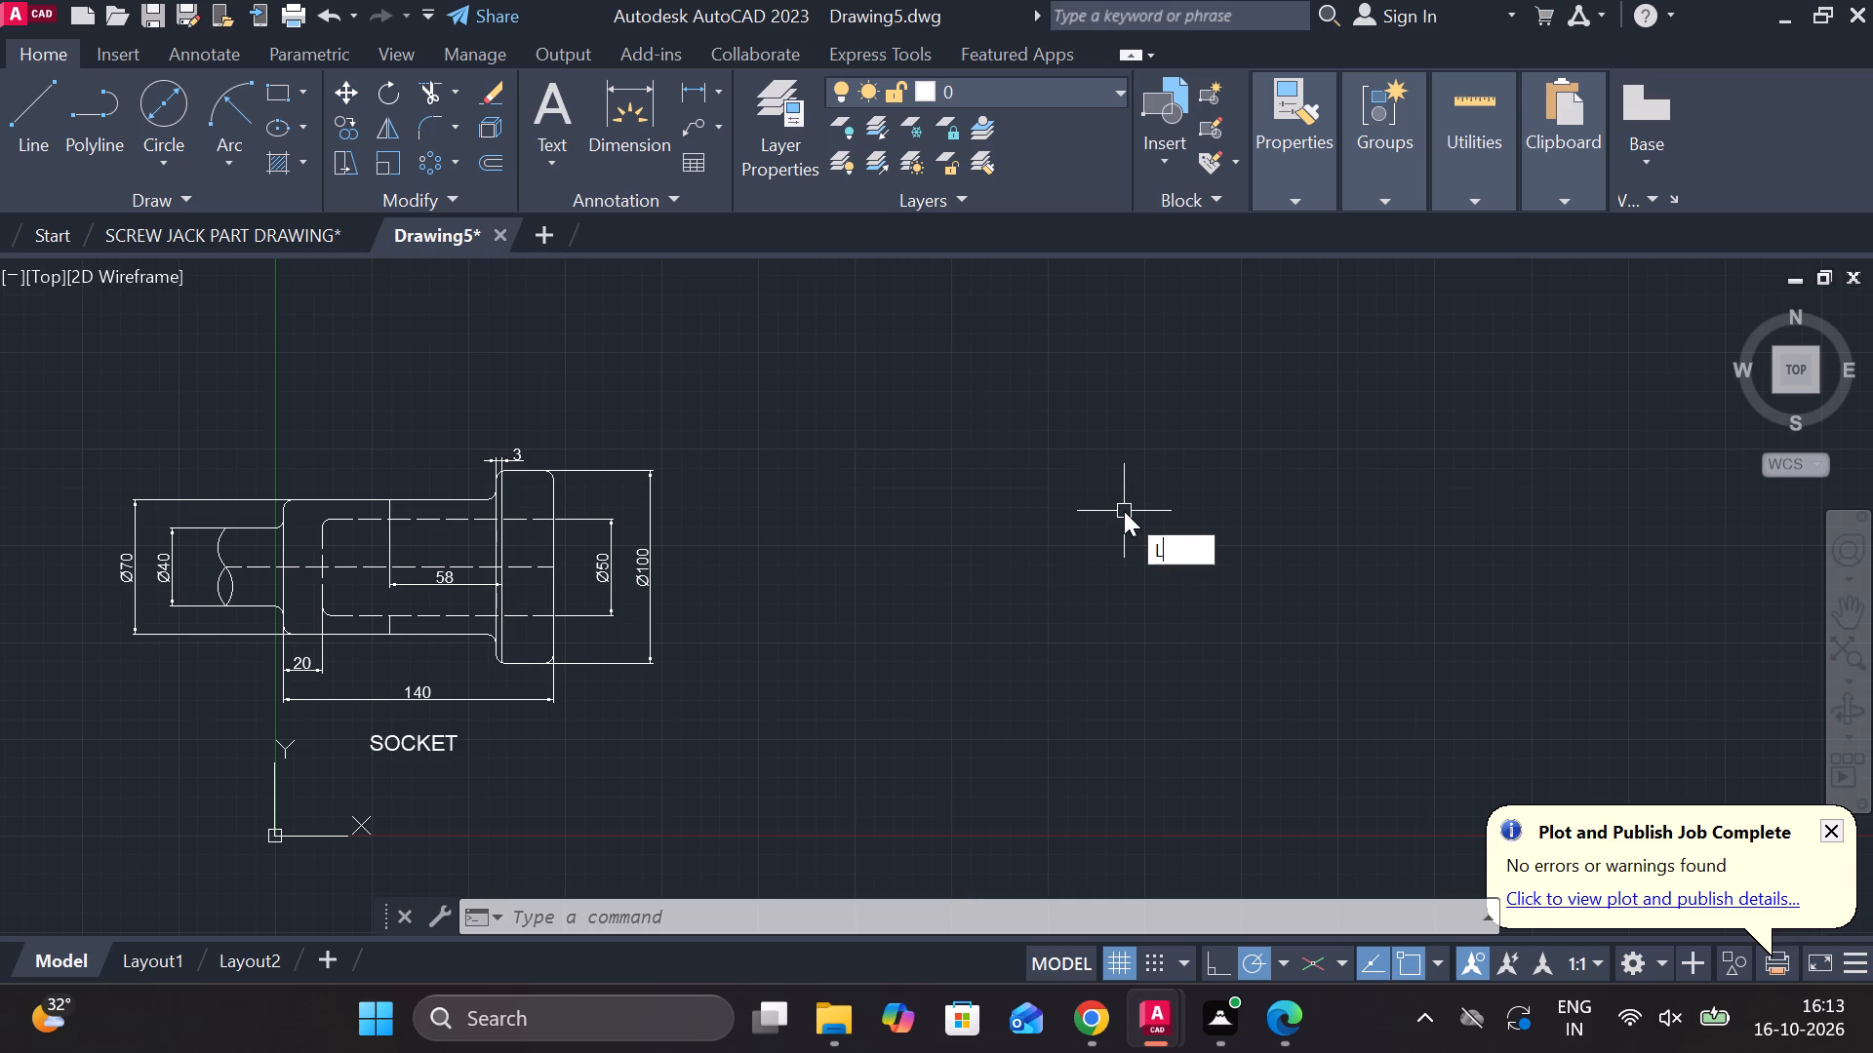
pyautogui.press('Return')
pyautogui.click(1131, 310)
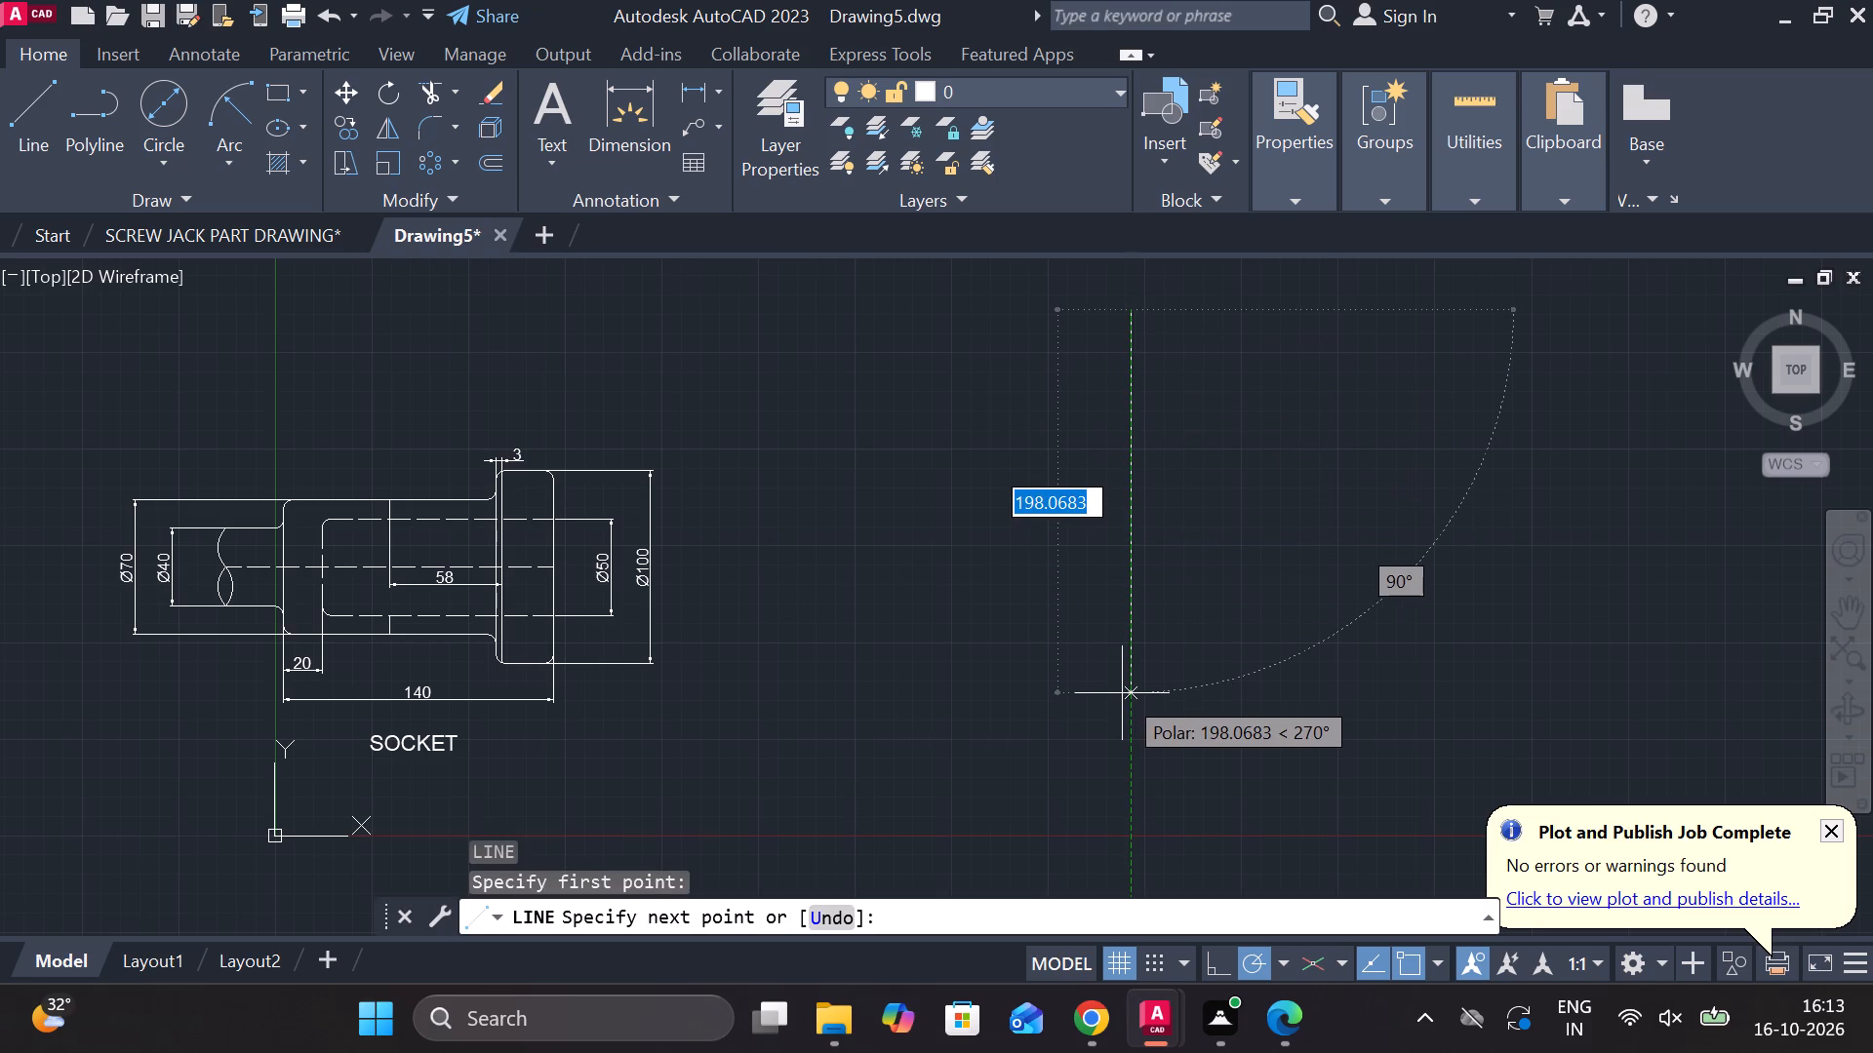
pyautogui.write('140')
pyautogui.press('Return')
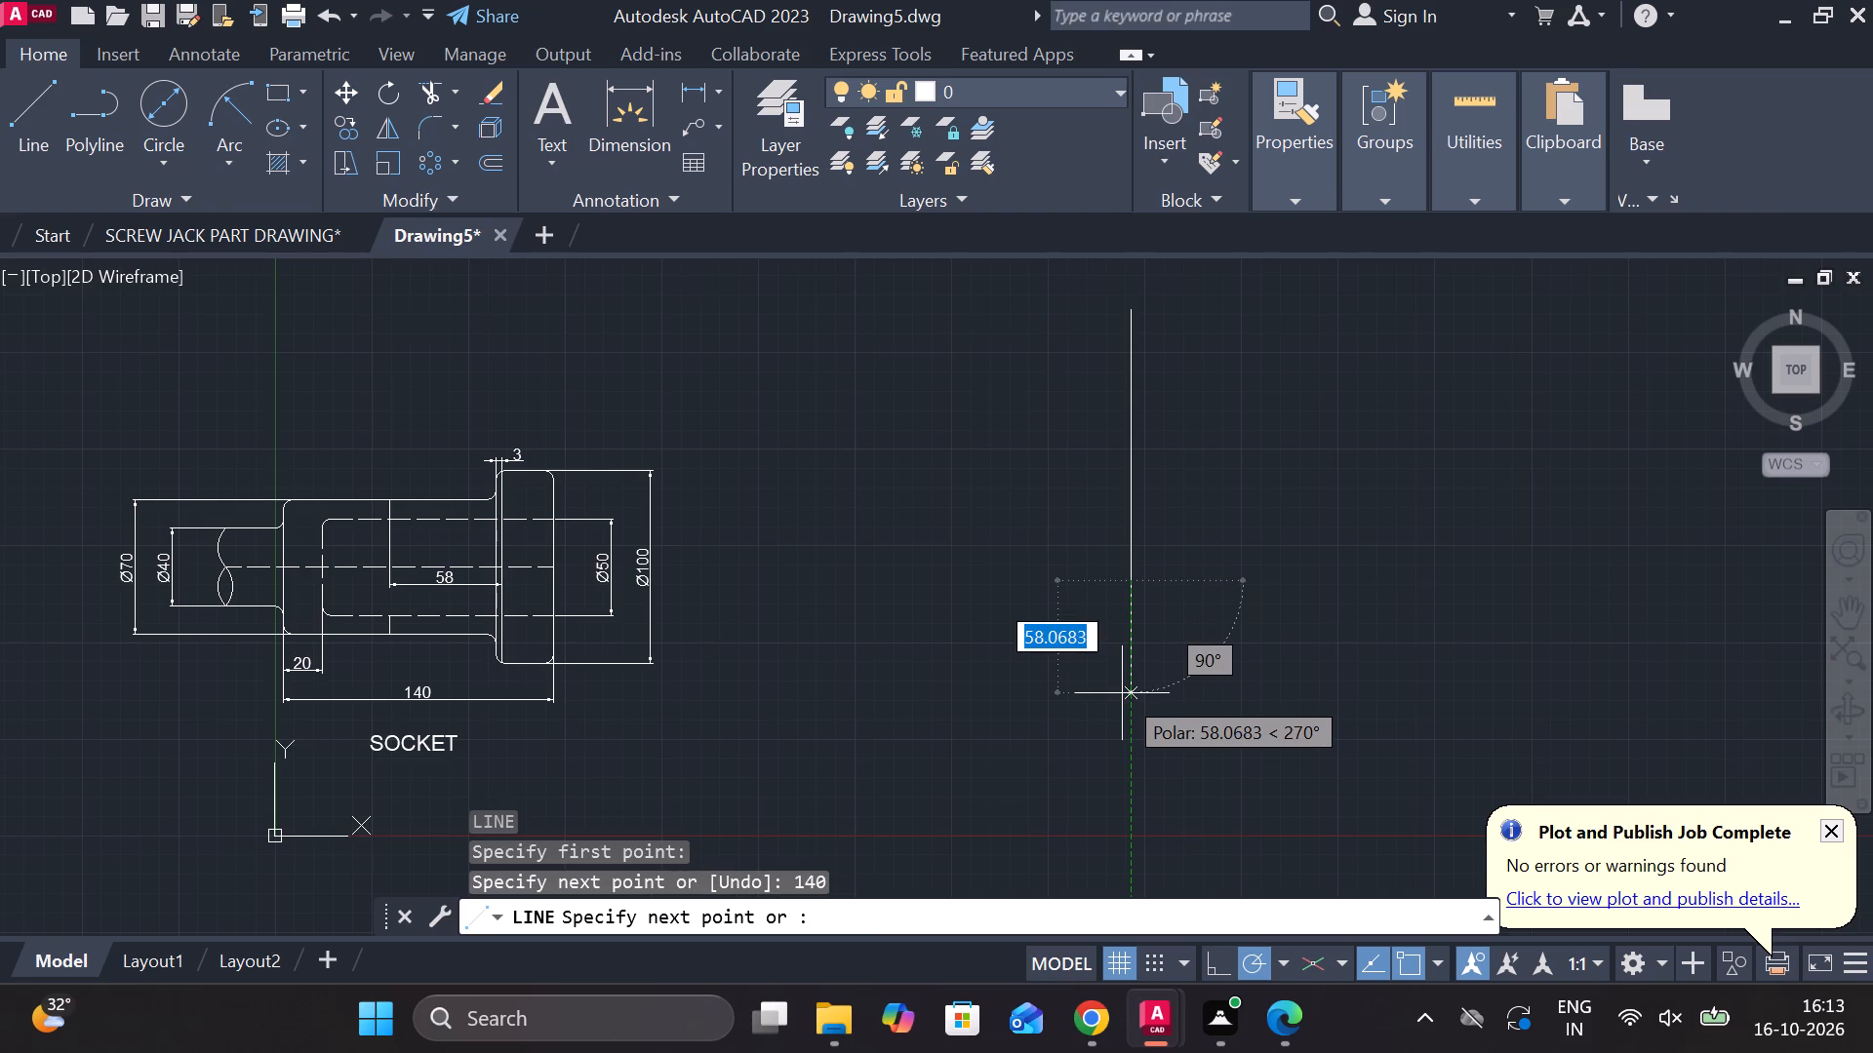
pyautogui.moveTo(1122, 677); pyautogui.dragTo(1122, 736, button='middle')
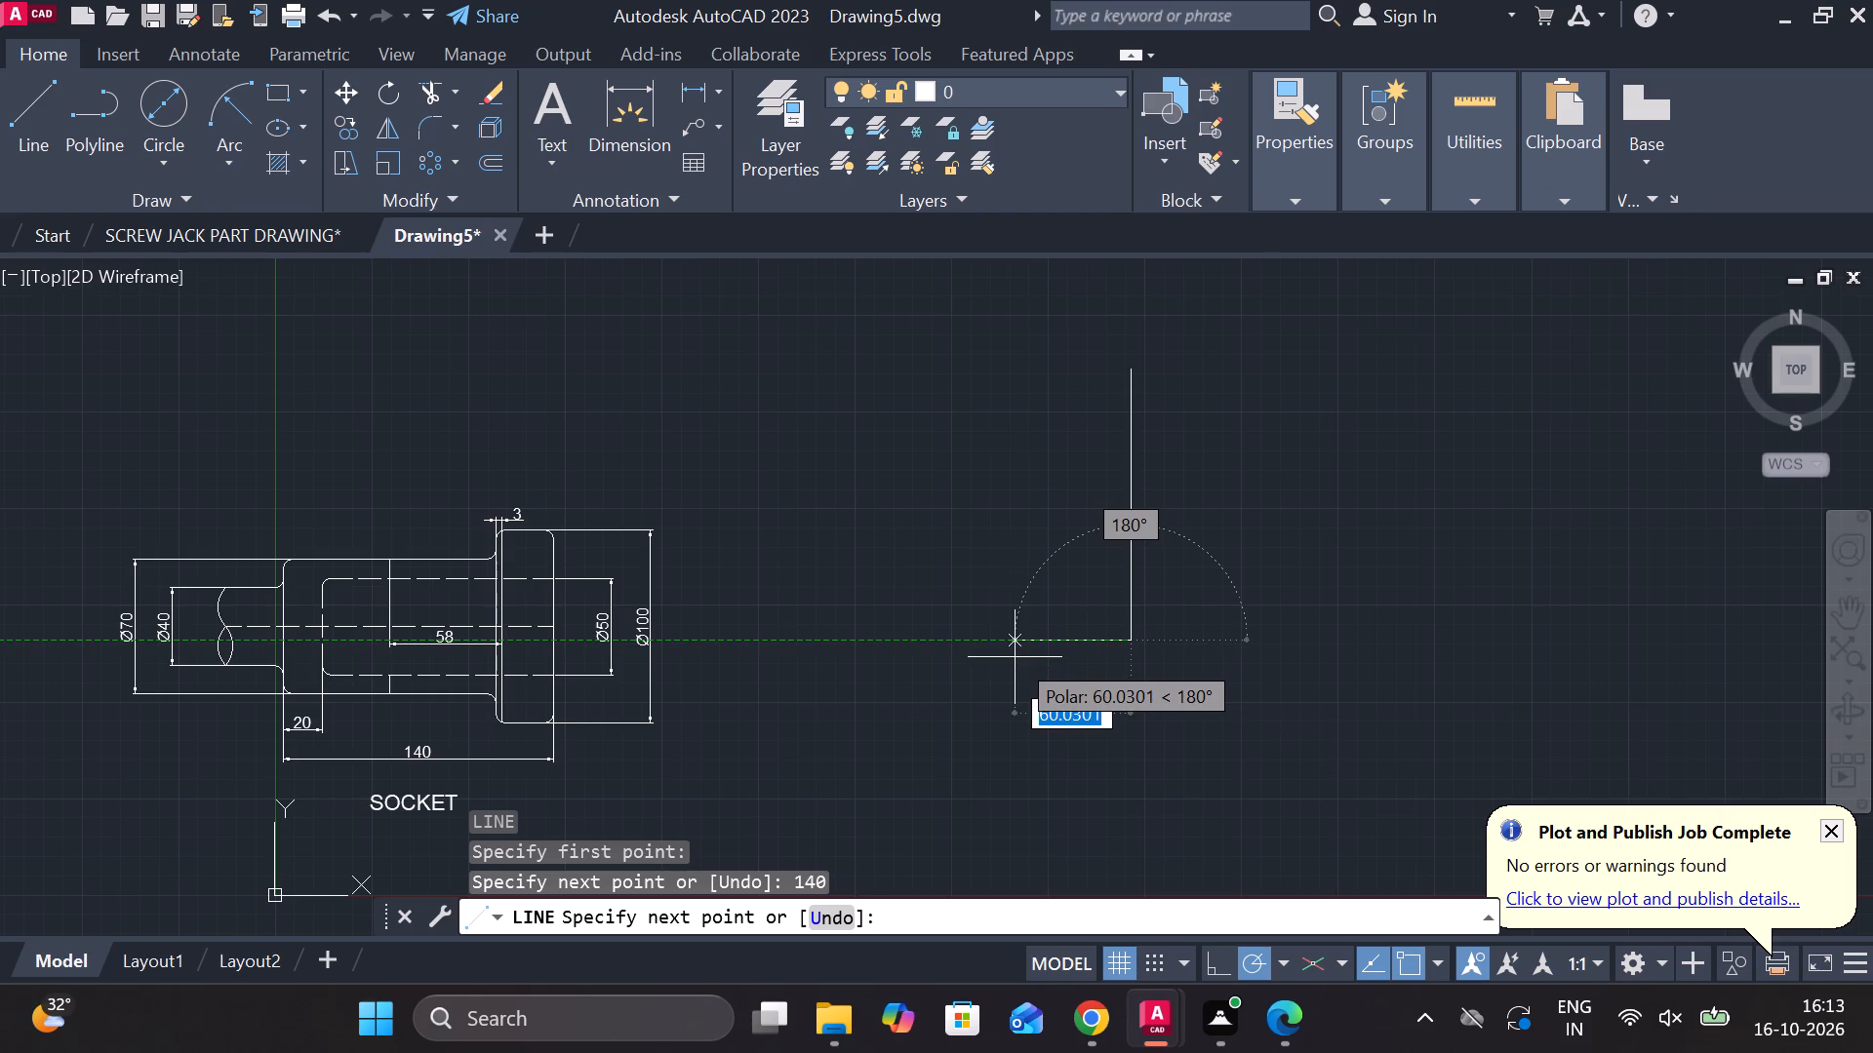
pyautogui.write('55')
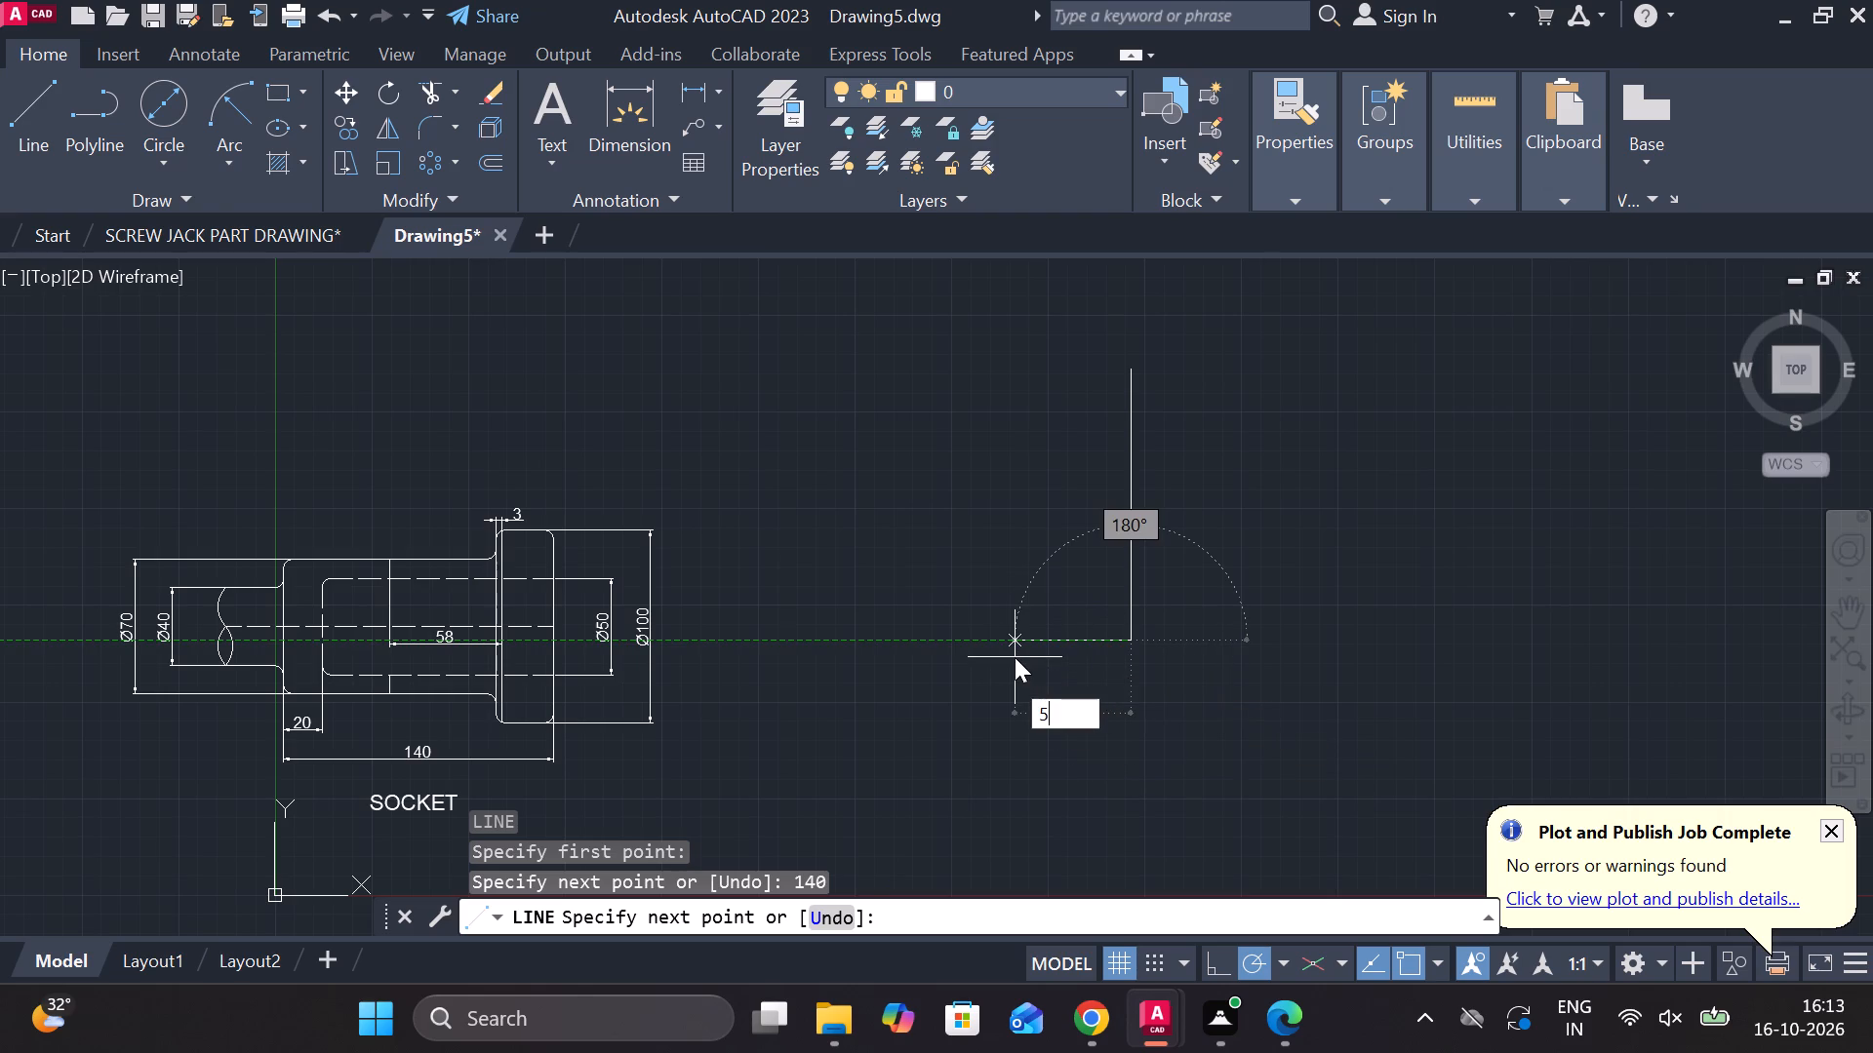
pyautogui.press('space')
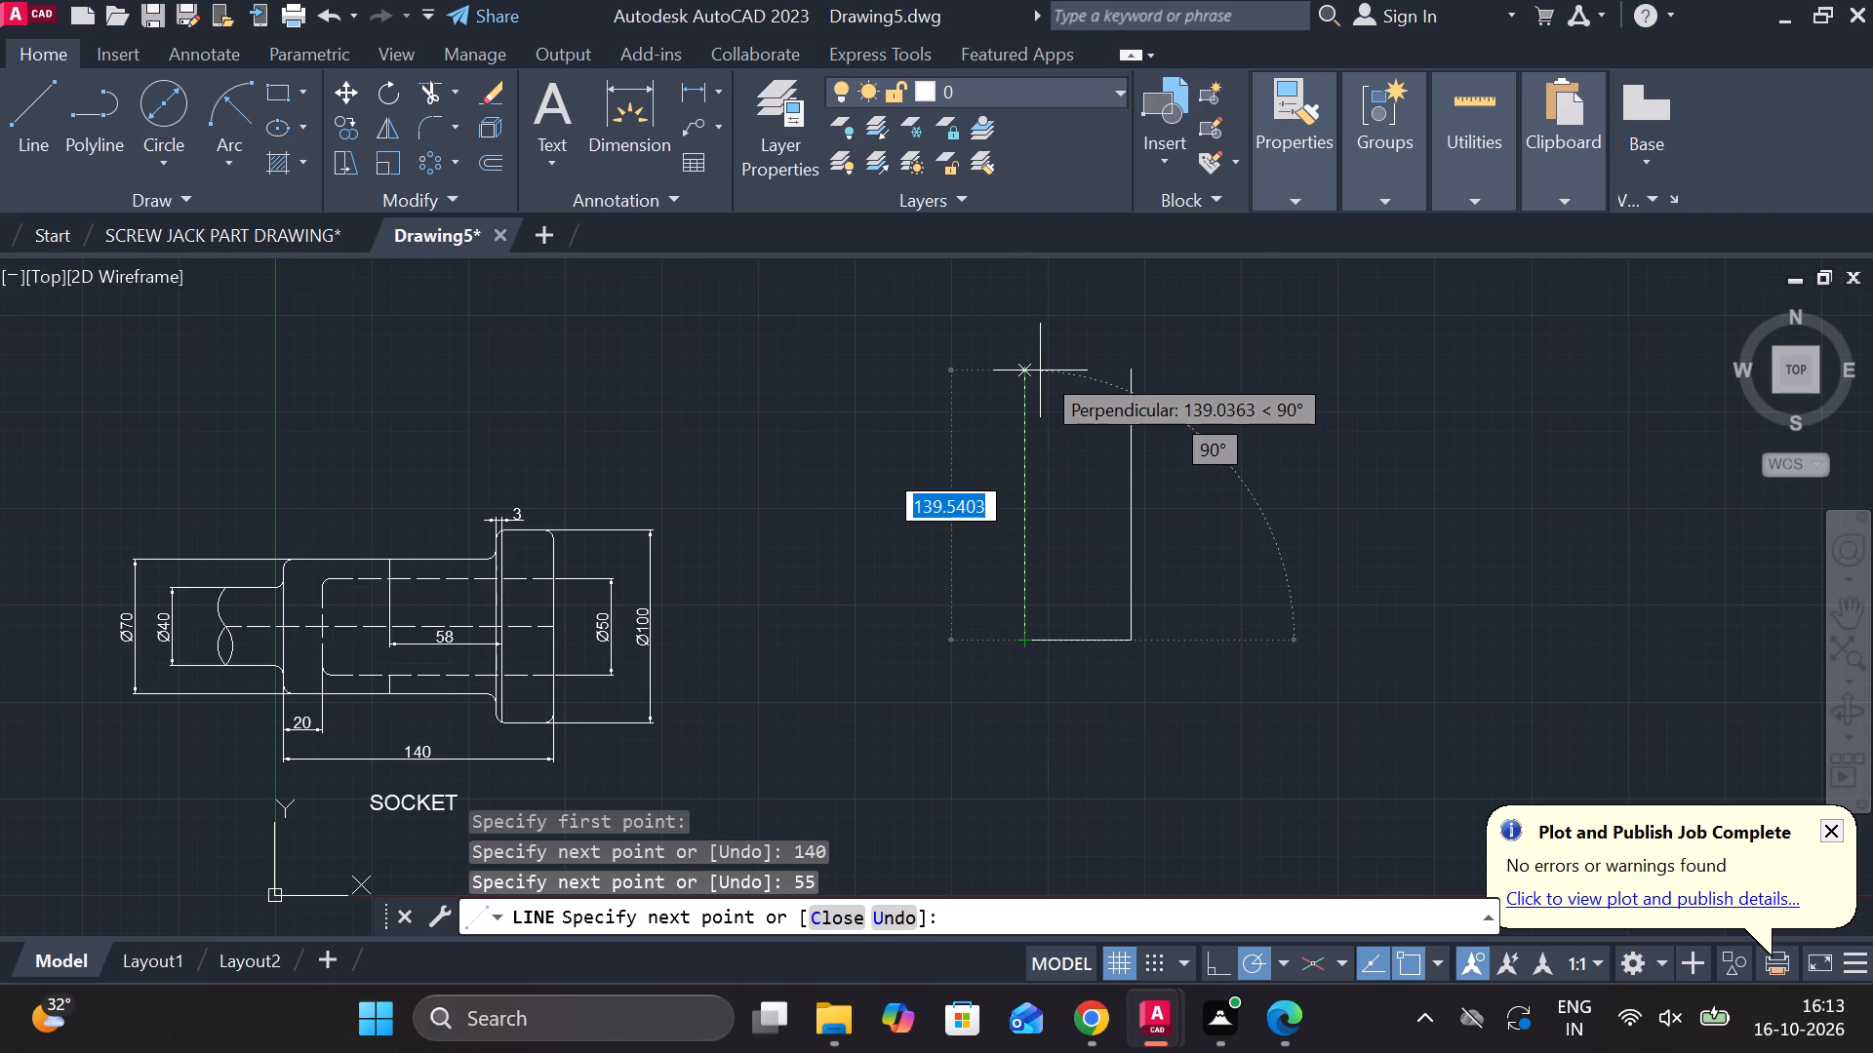
pyautogui.write('140')
pyautogui.press('Return')
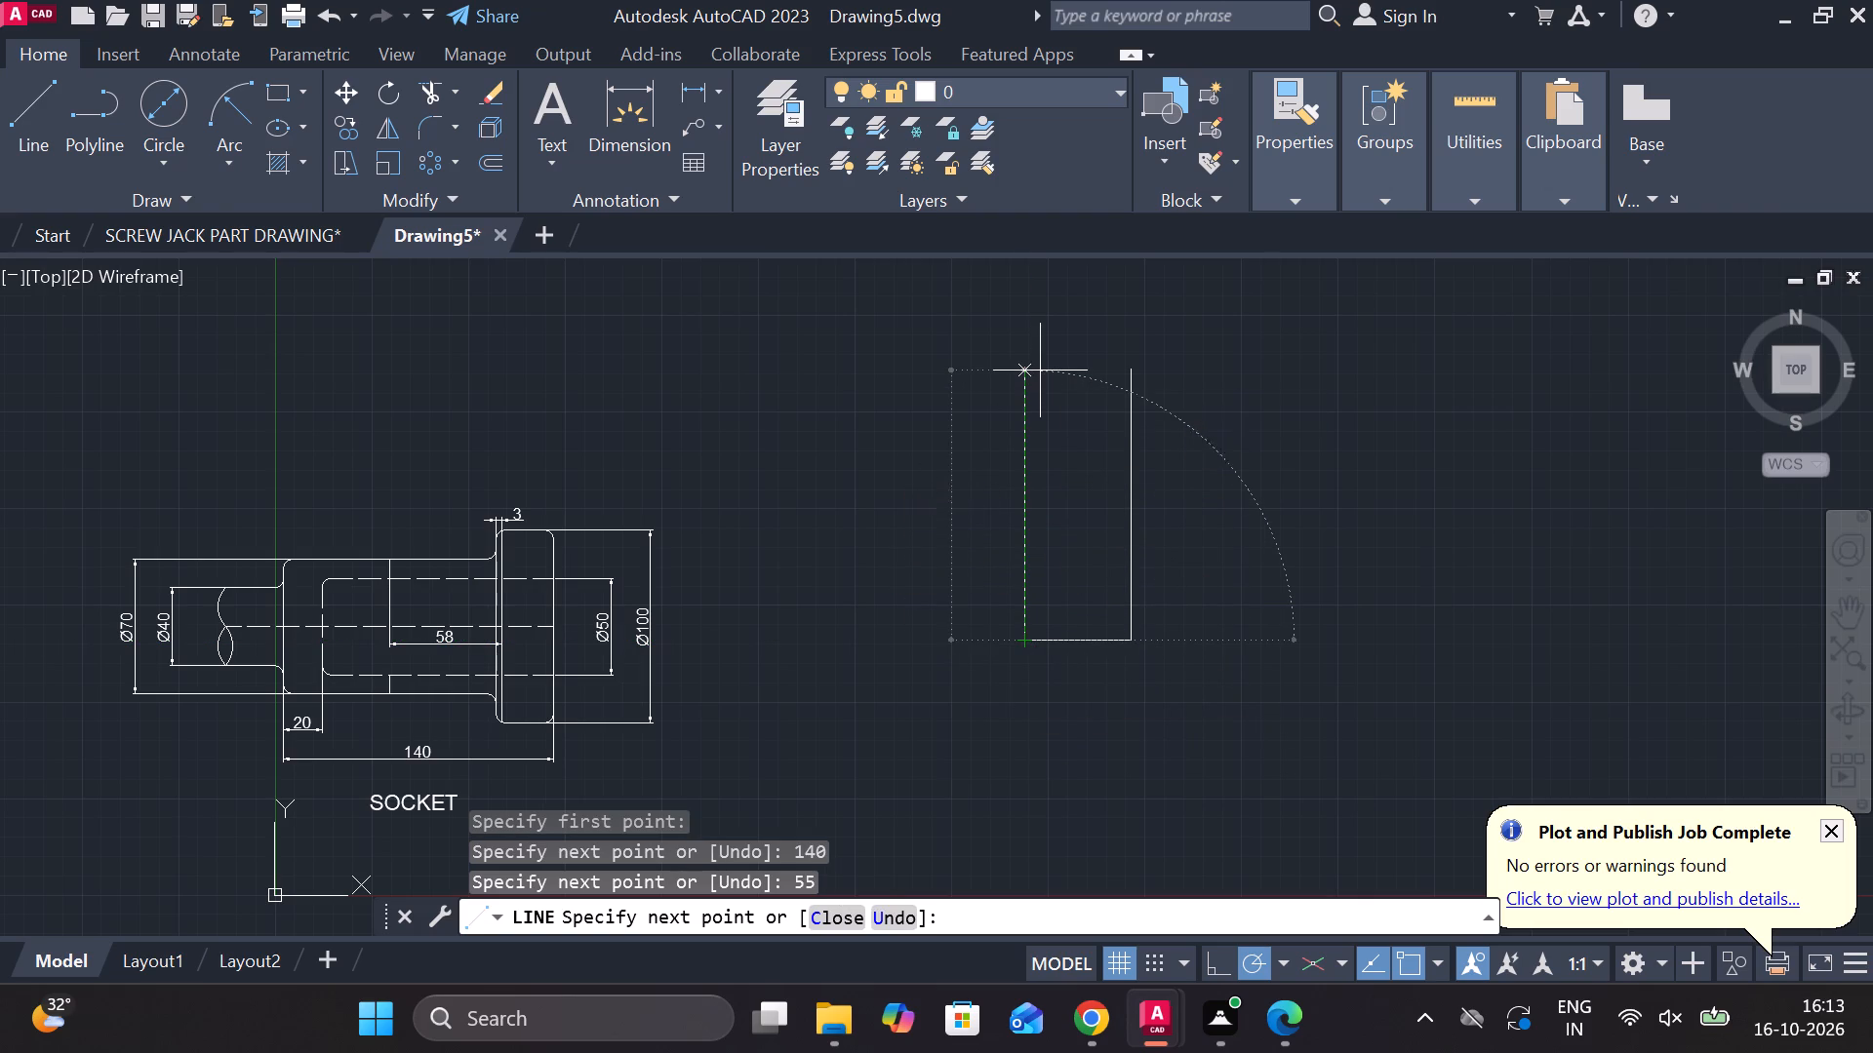
pyautogui.scroll(2, 1170, 366)
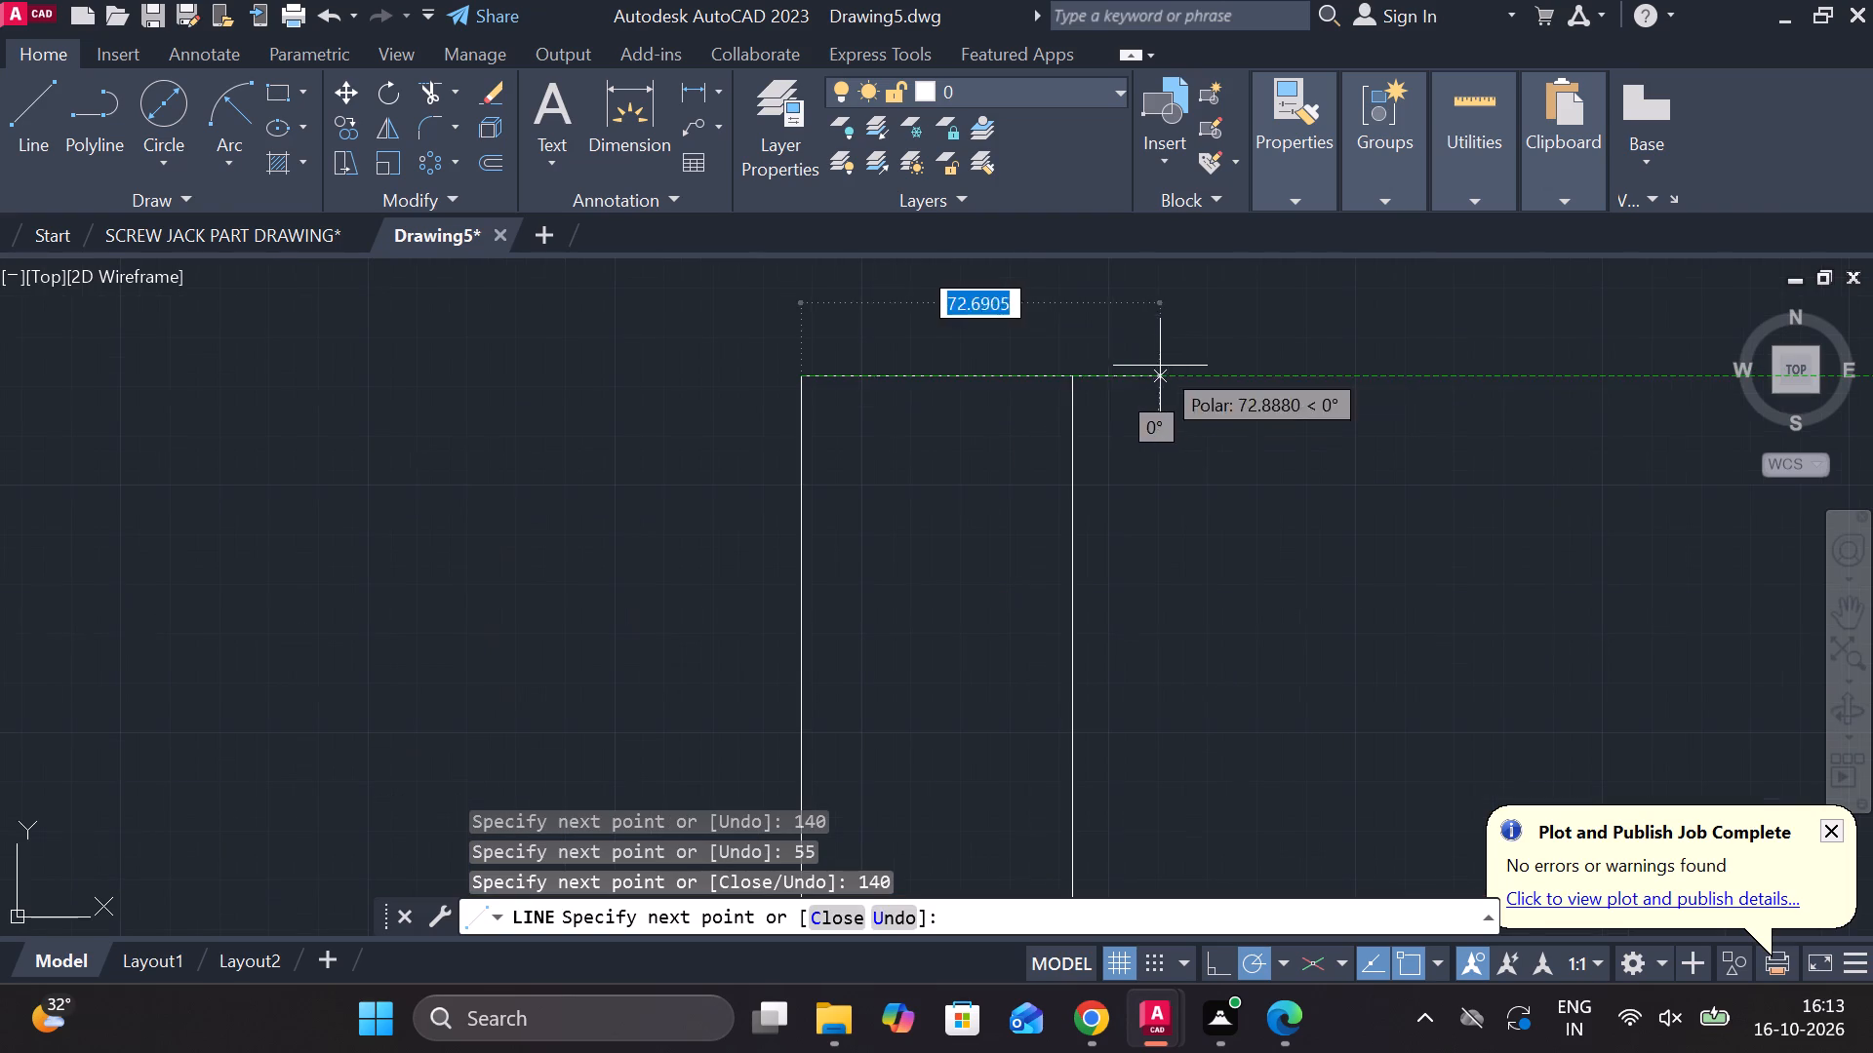
pyautogui.click(1078, 373)
pyautogui.press('Escape')
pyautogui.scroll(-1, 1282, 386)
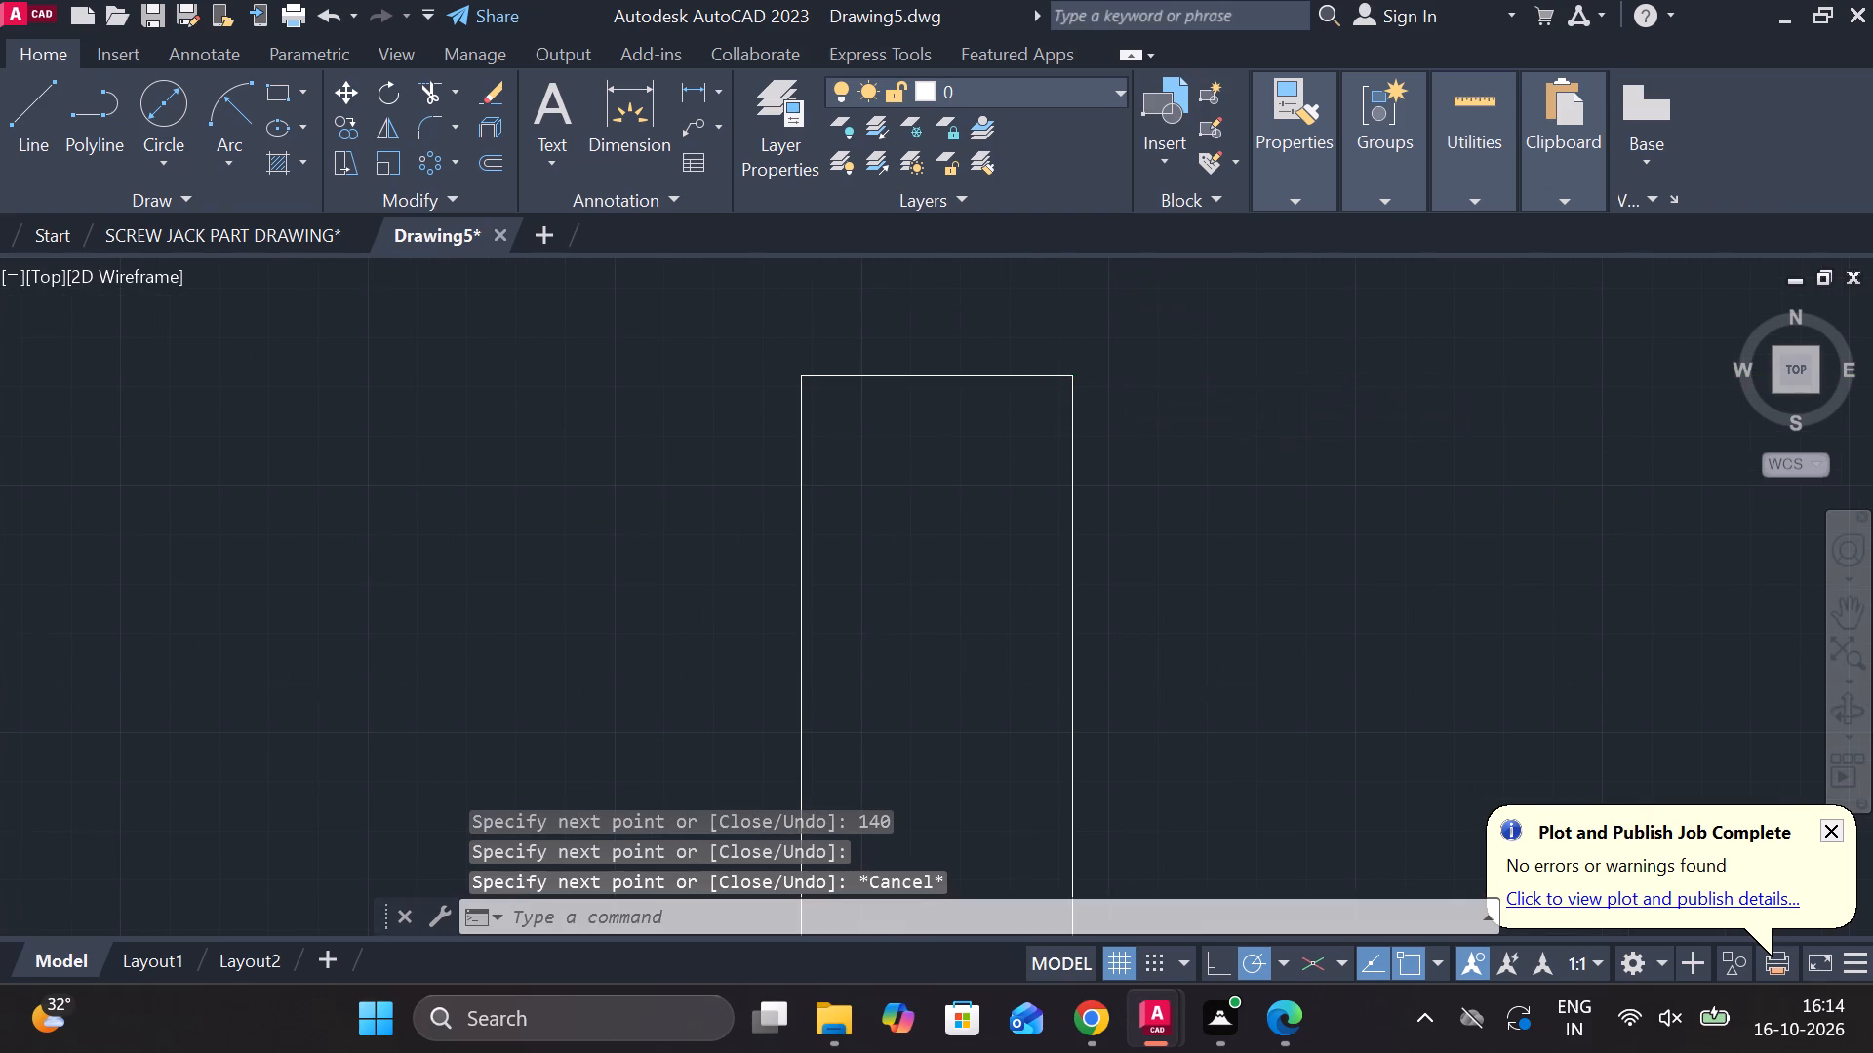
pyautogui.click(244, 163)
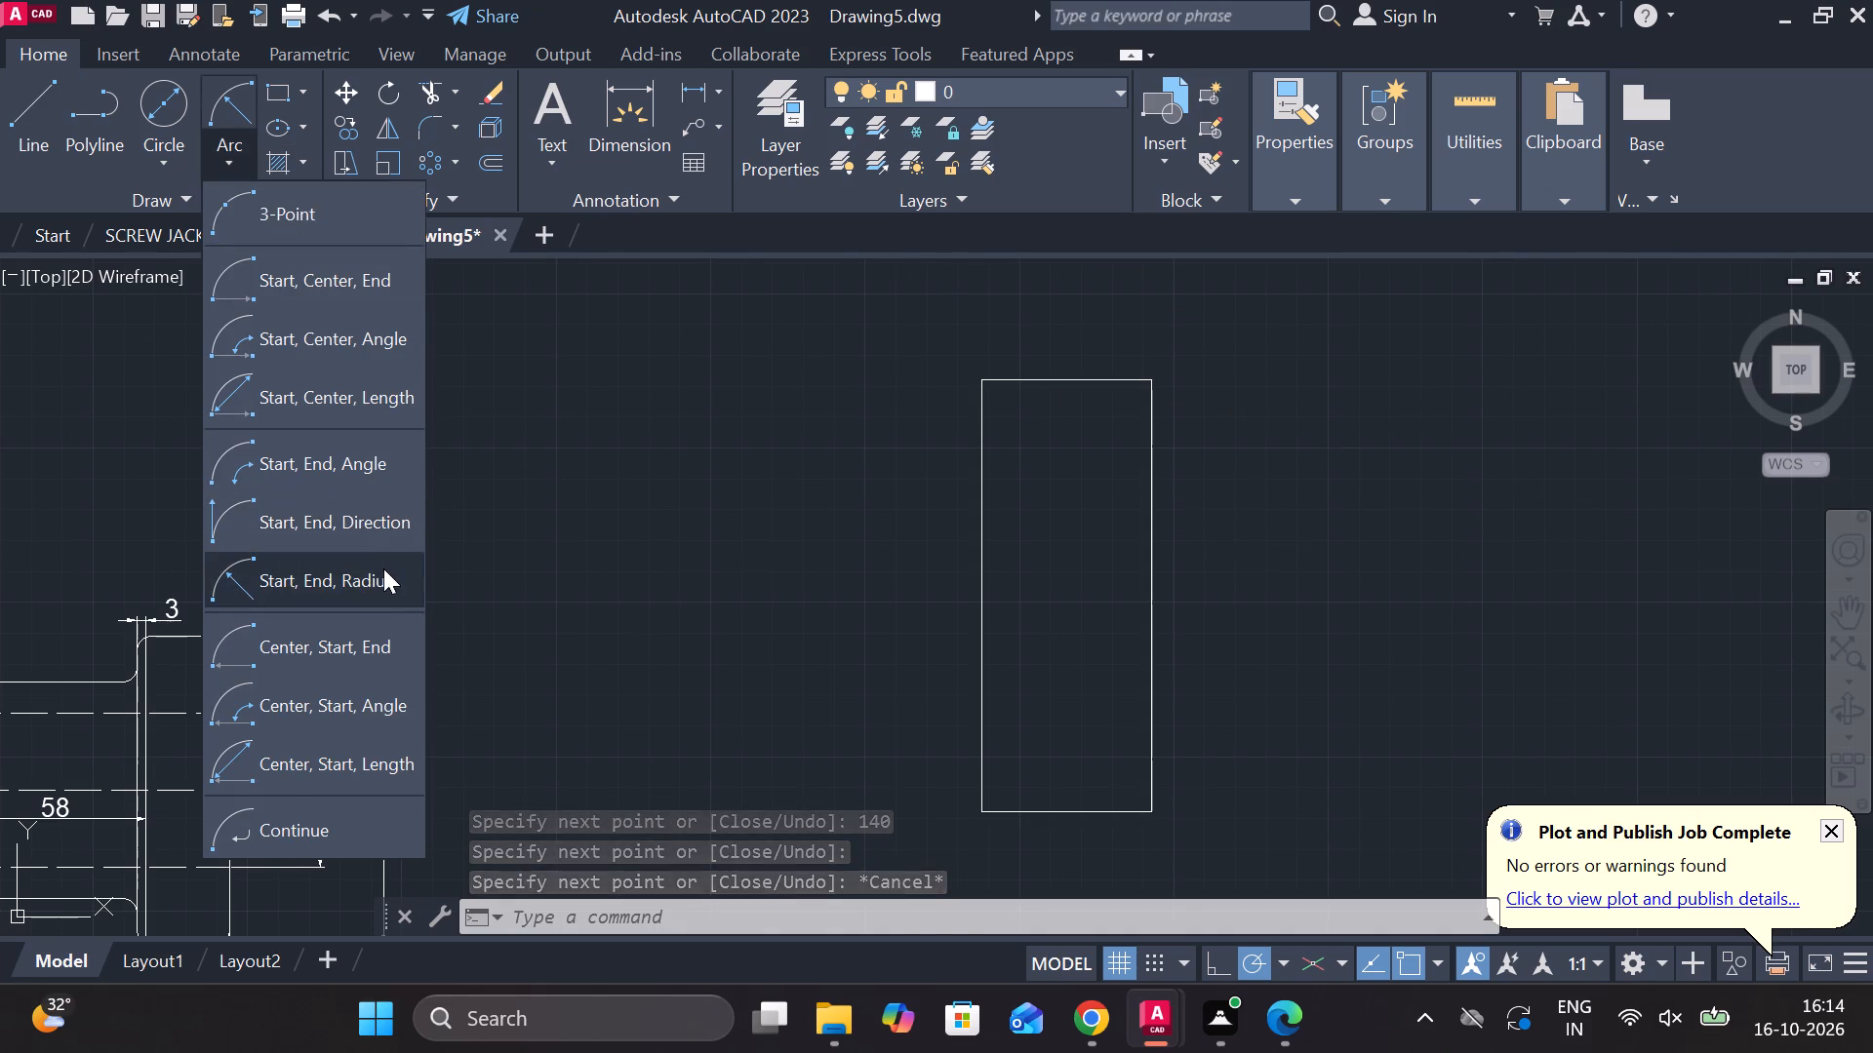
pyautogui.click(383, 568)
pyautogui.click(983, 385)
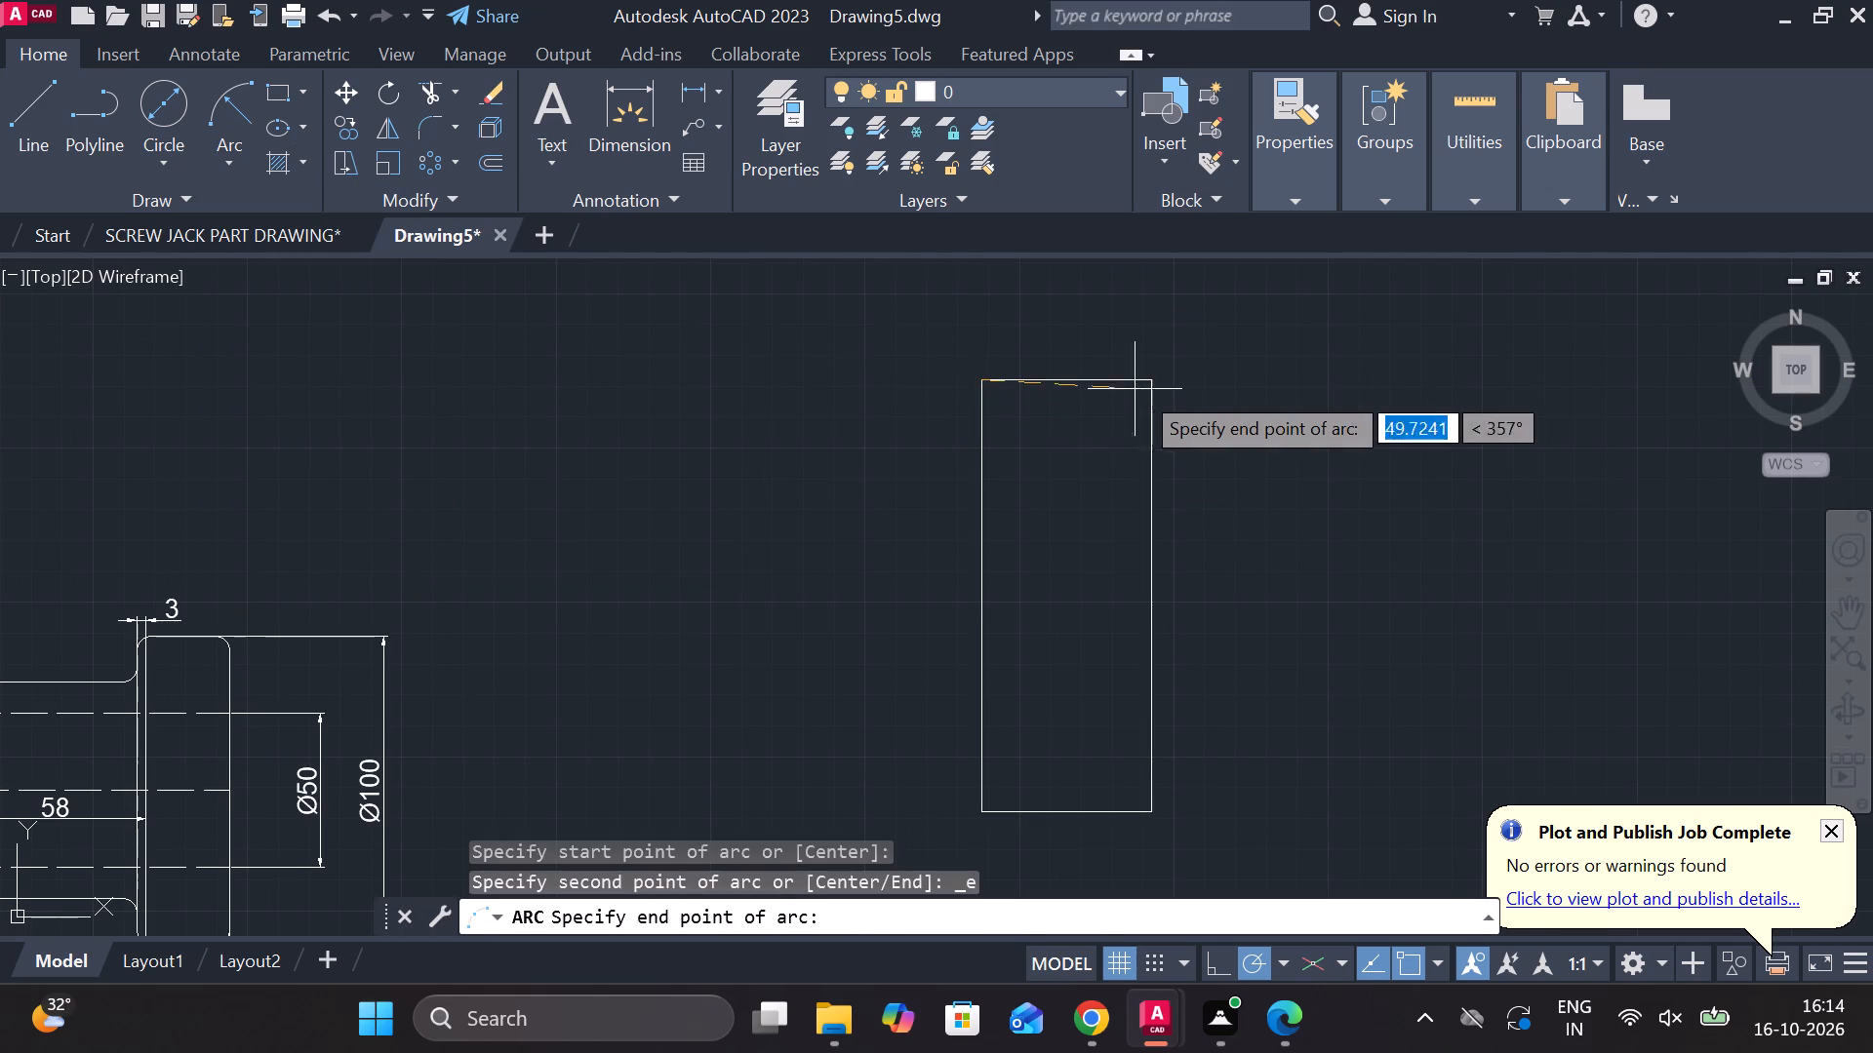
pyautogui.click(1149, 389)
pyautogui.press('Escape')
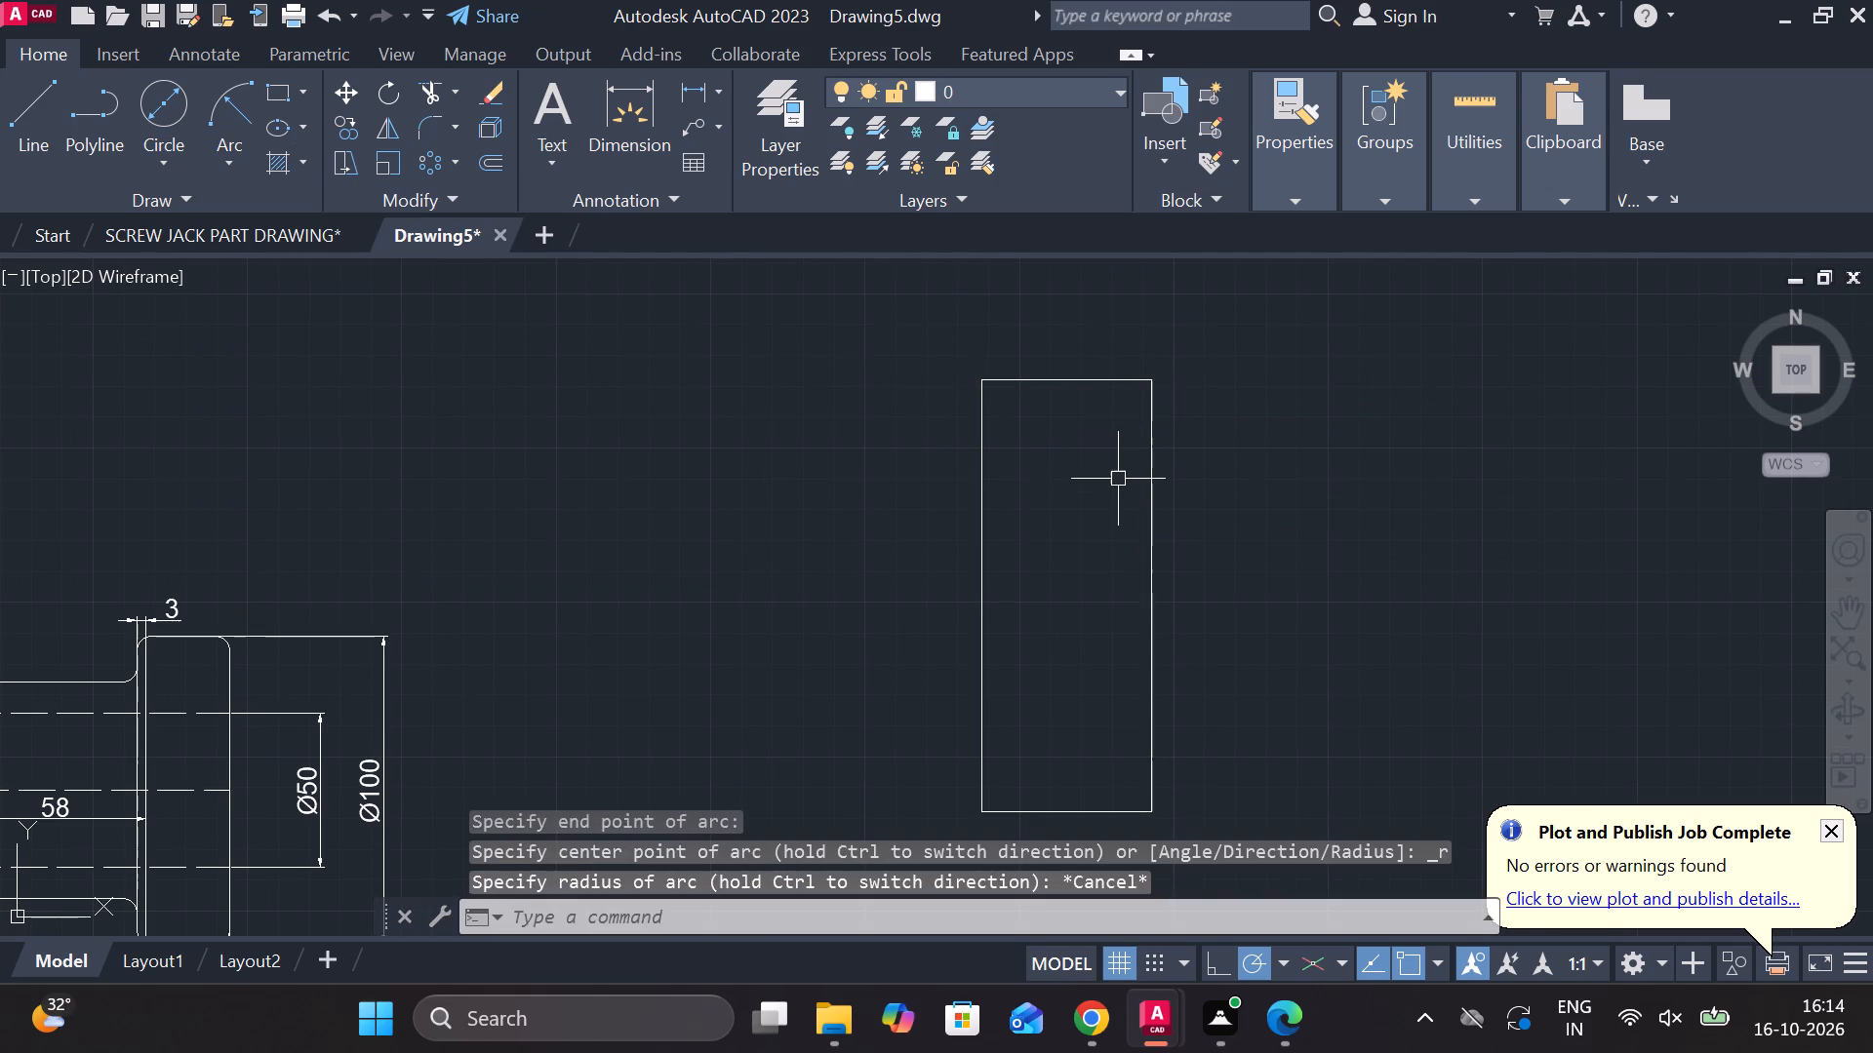
# Draw a three-point arc from the rectangle's top-right corner through its top-left corner, ending 55 diagonally down and to the left.
pyautogui.press('space')
pyautogui.click(1161, 384)
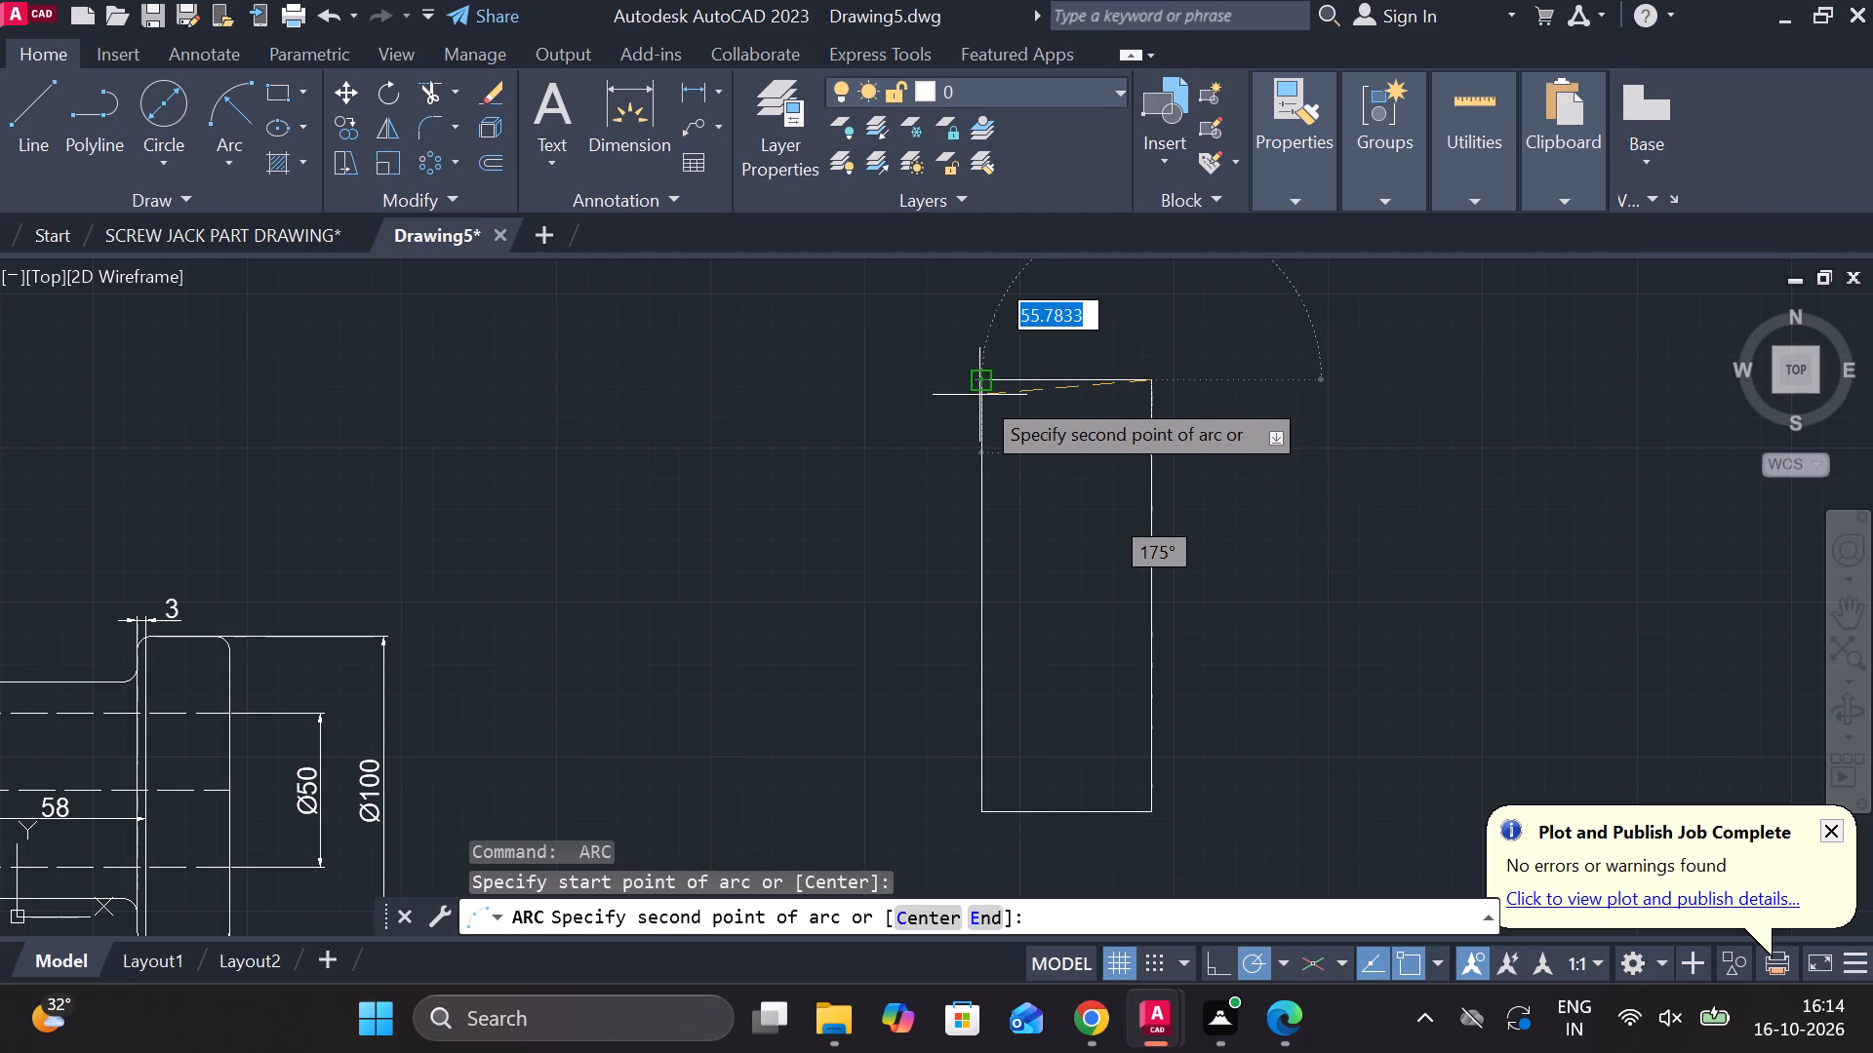
pyautogui.click(979, 386)
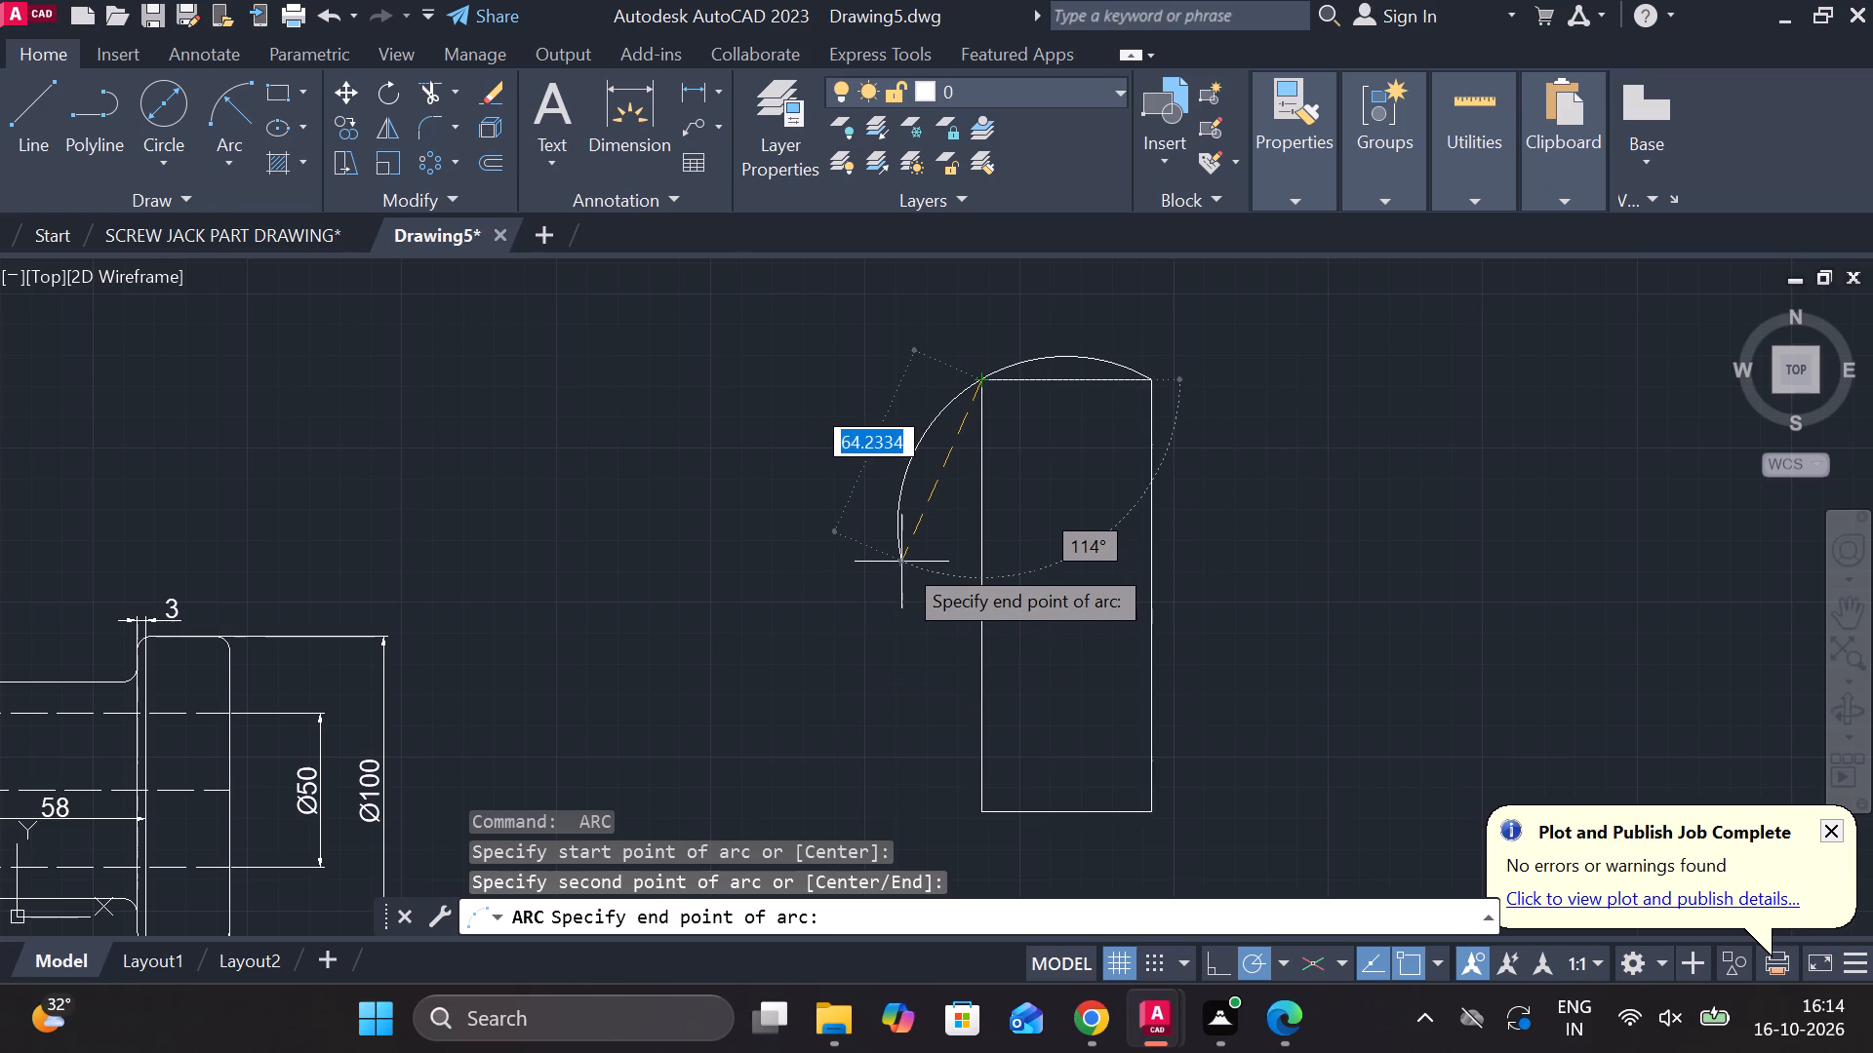
pyautogui.scroll(1, 901, 560)
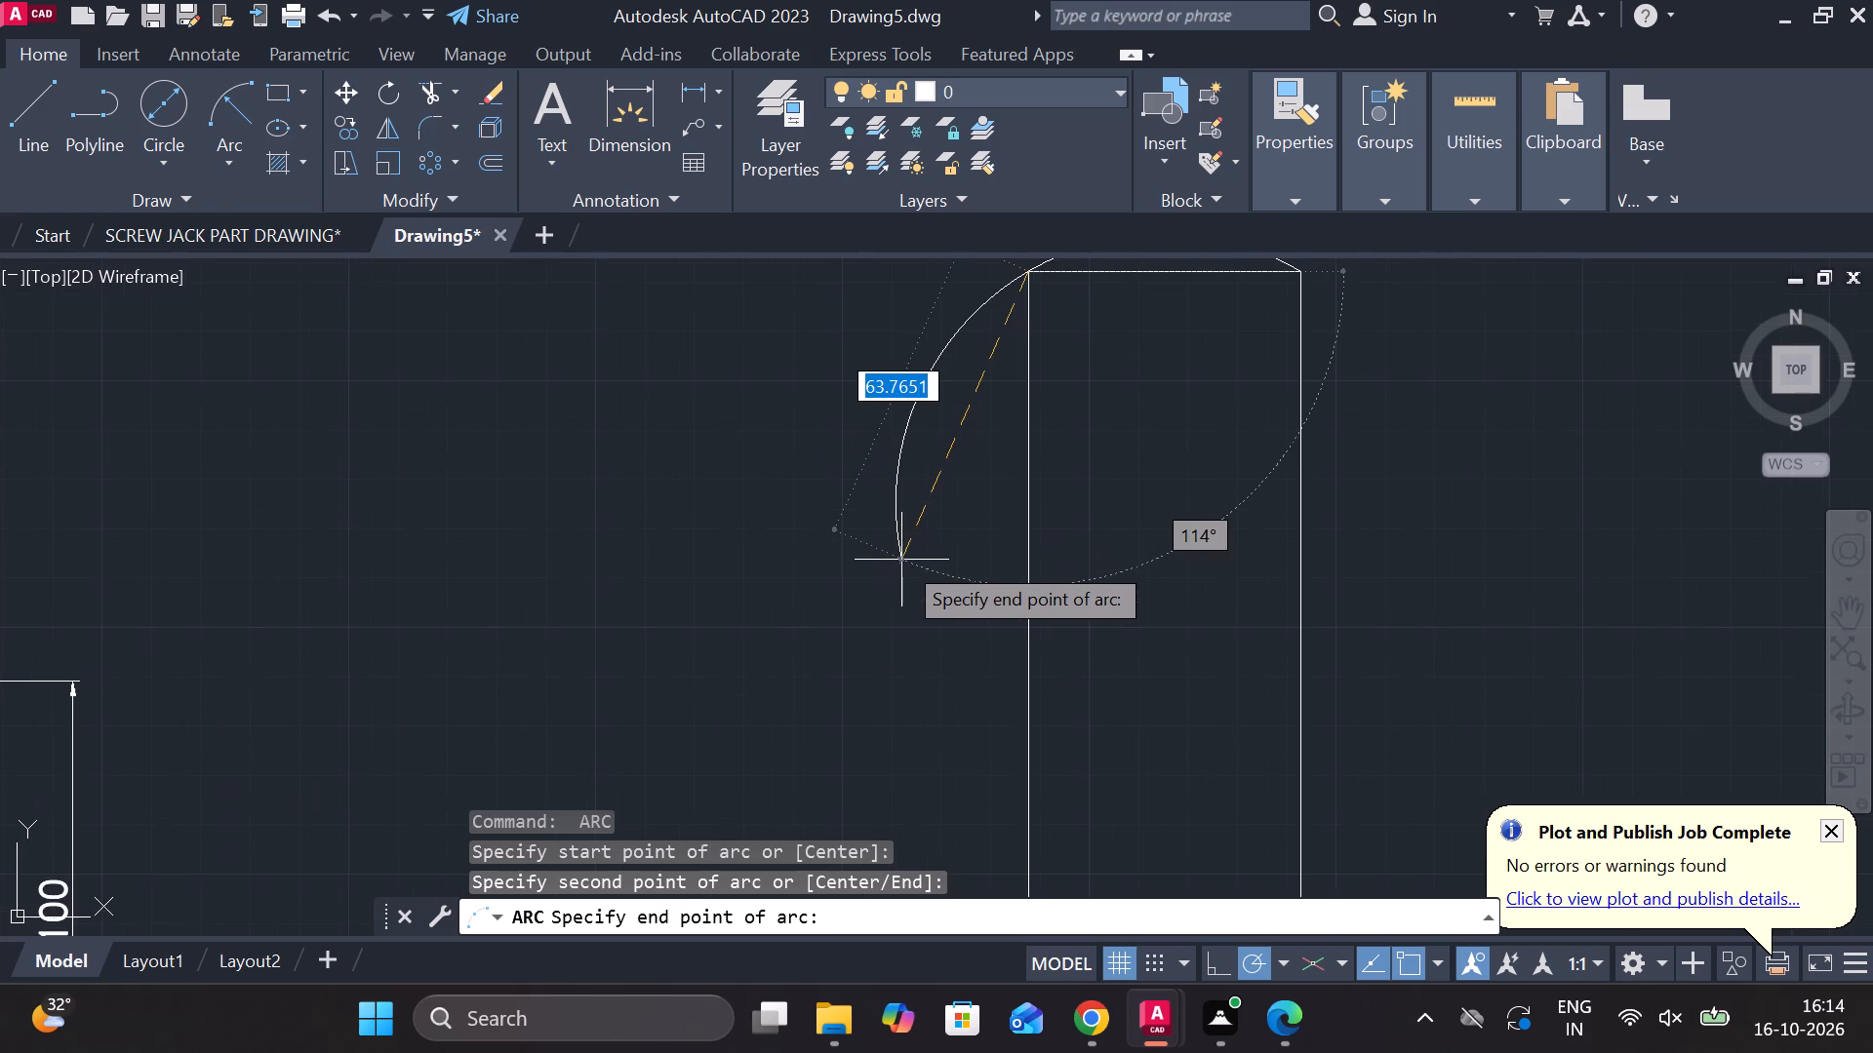
pyautogui.moveTo(897, 560); pyautogui.dragTo(641, 725, button='middle')
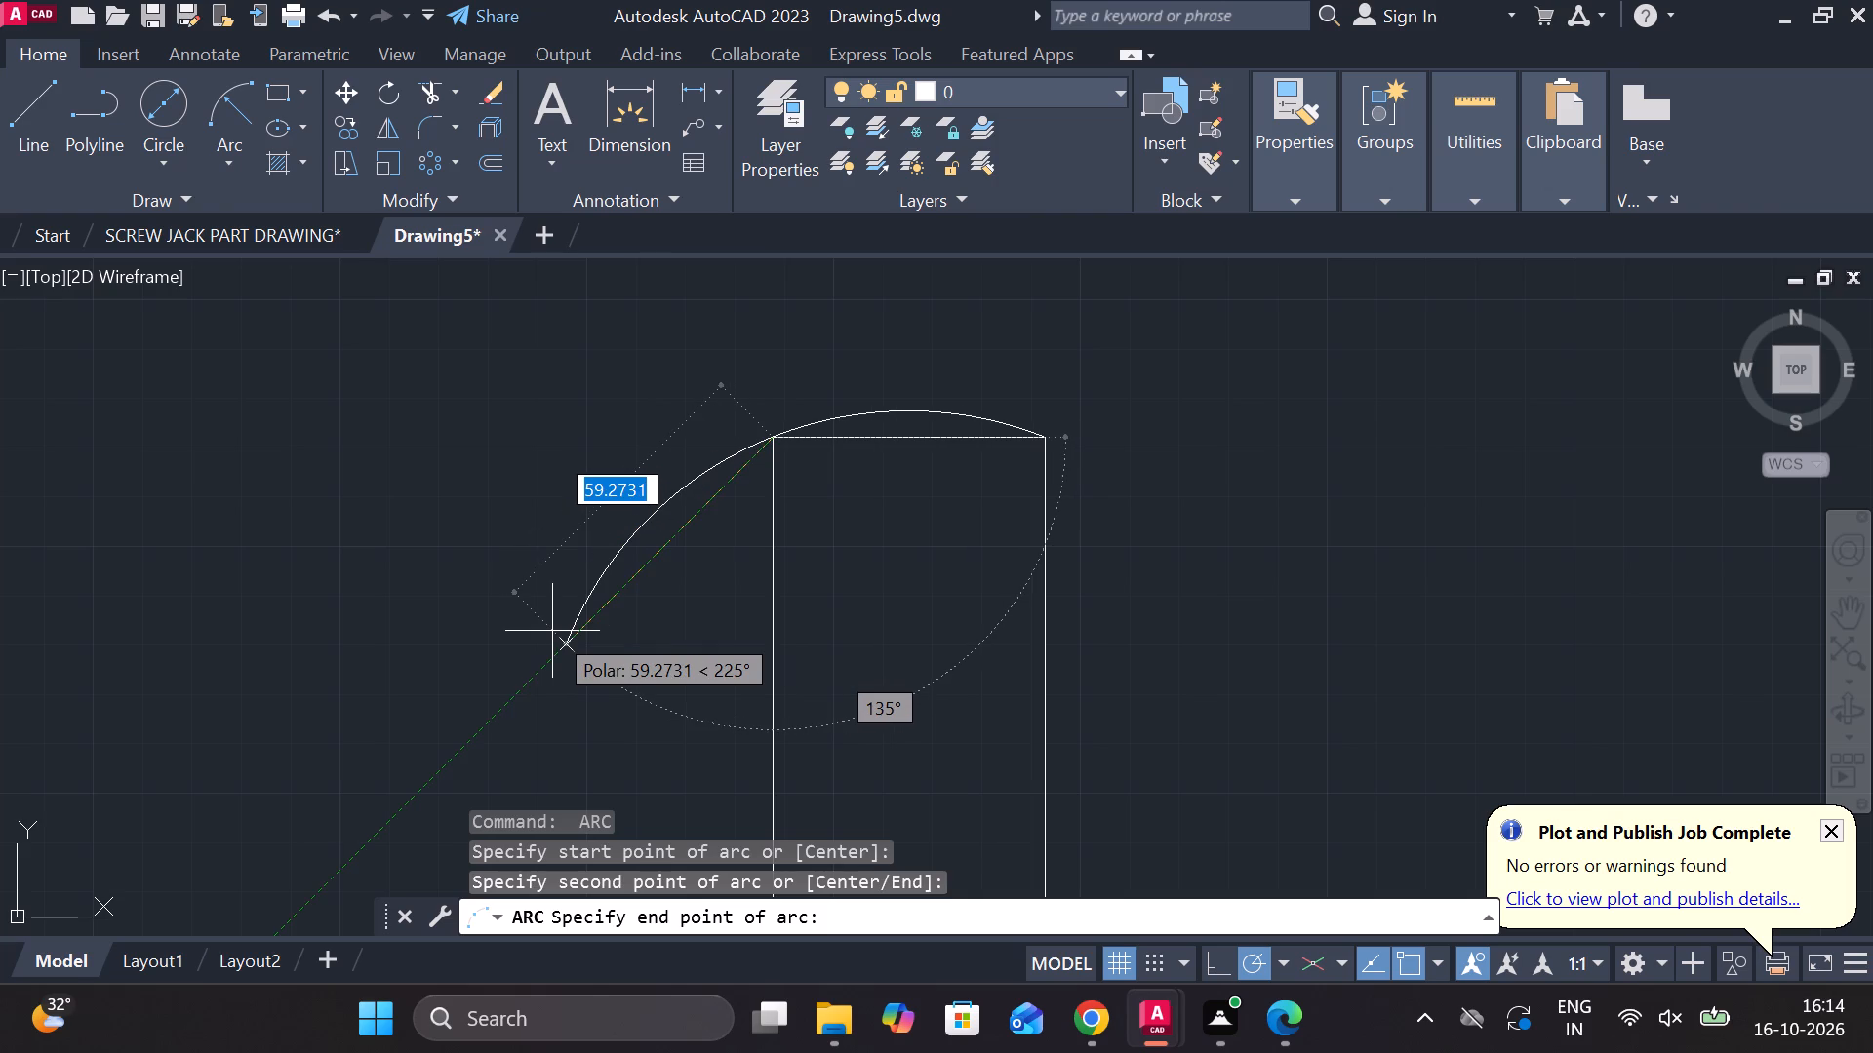
pyautogui.write('55')
pyautogui.press('space')
# Trim off the arc portion outside the rectangle's left edge, leaving only the shallow crown over the top edge.
pyautogui.write('TR')
pyautogui.press('space')
pyautogui.moveTo(569, 393); pyautogui.dragTo(667, 584)
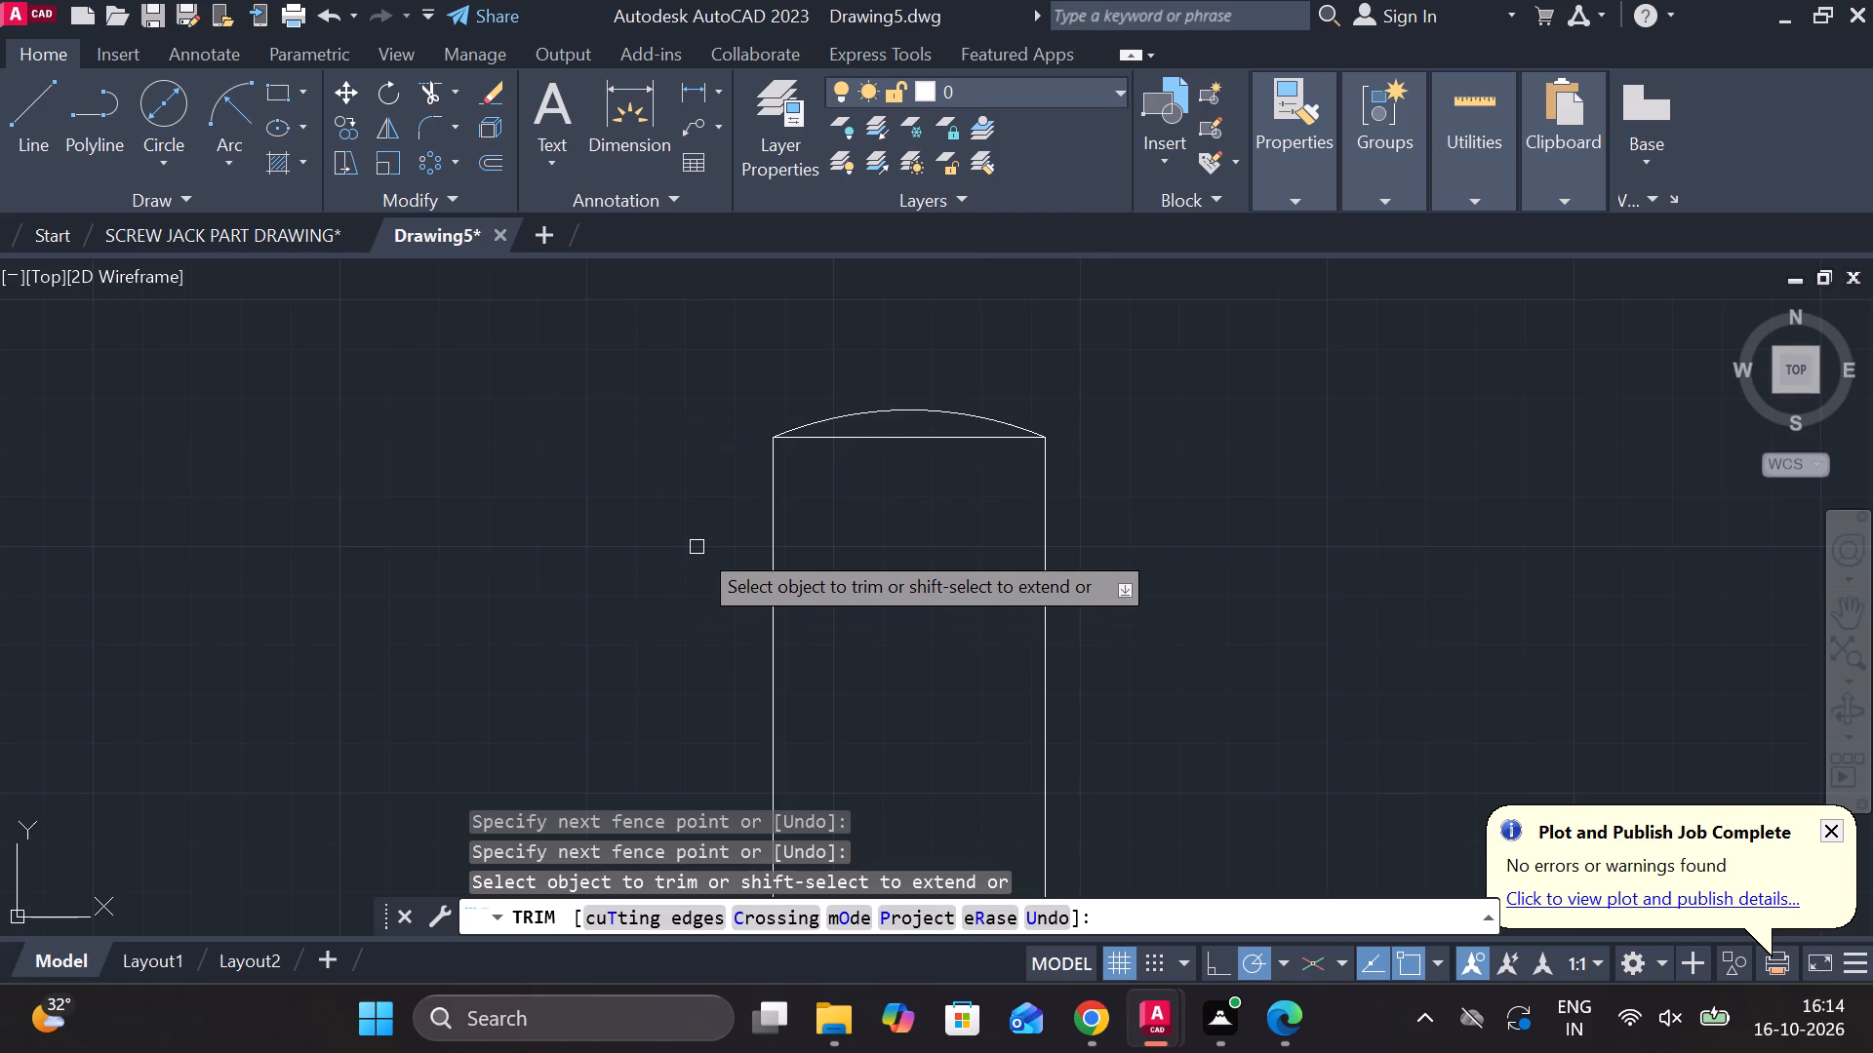
pyautogui.scroll(-1, 697, 547)
pyautogui.scroll(1, 729, 584)
pyautogui.scroll(-2, 840, 605)
pyautogui.moveTo(964, 688); pyautogui.dragTo(964, 681, button='middle')
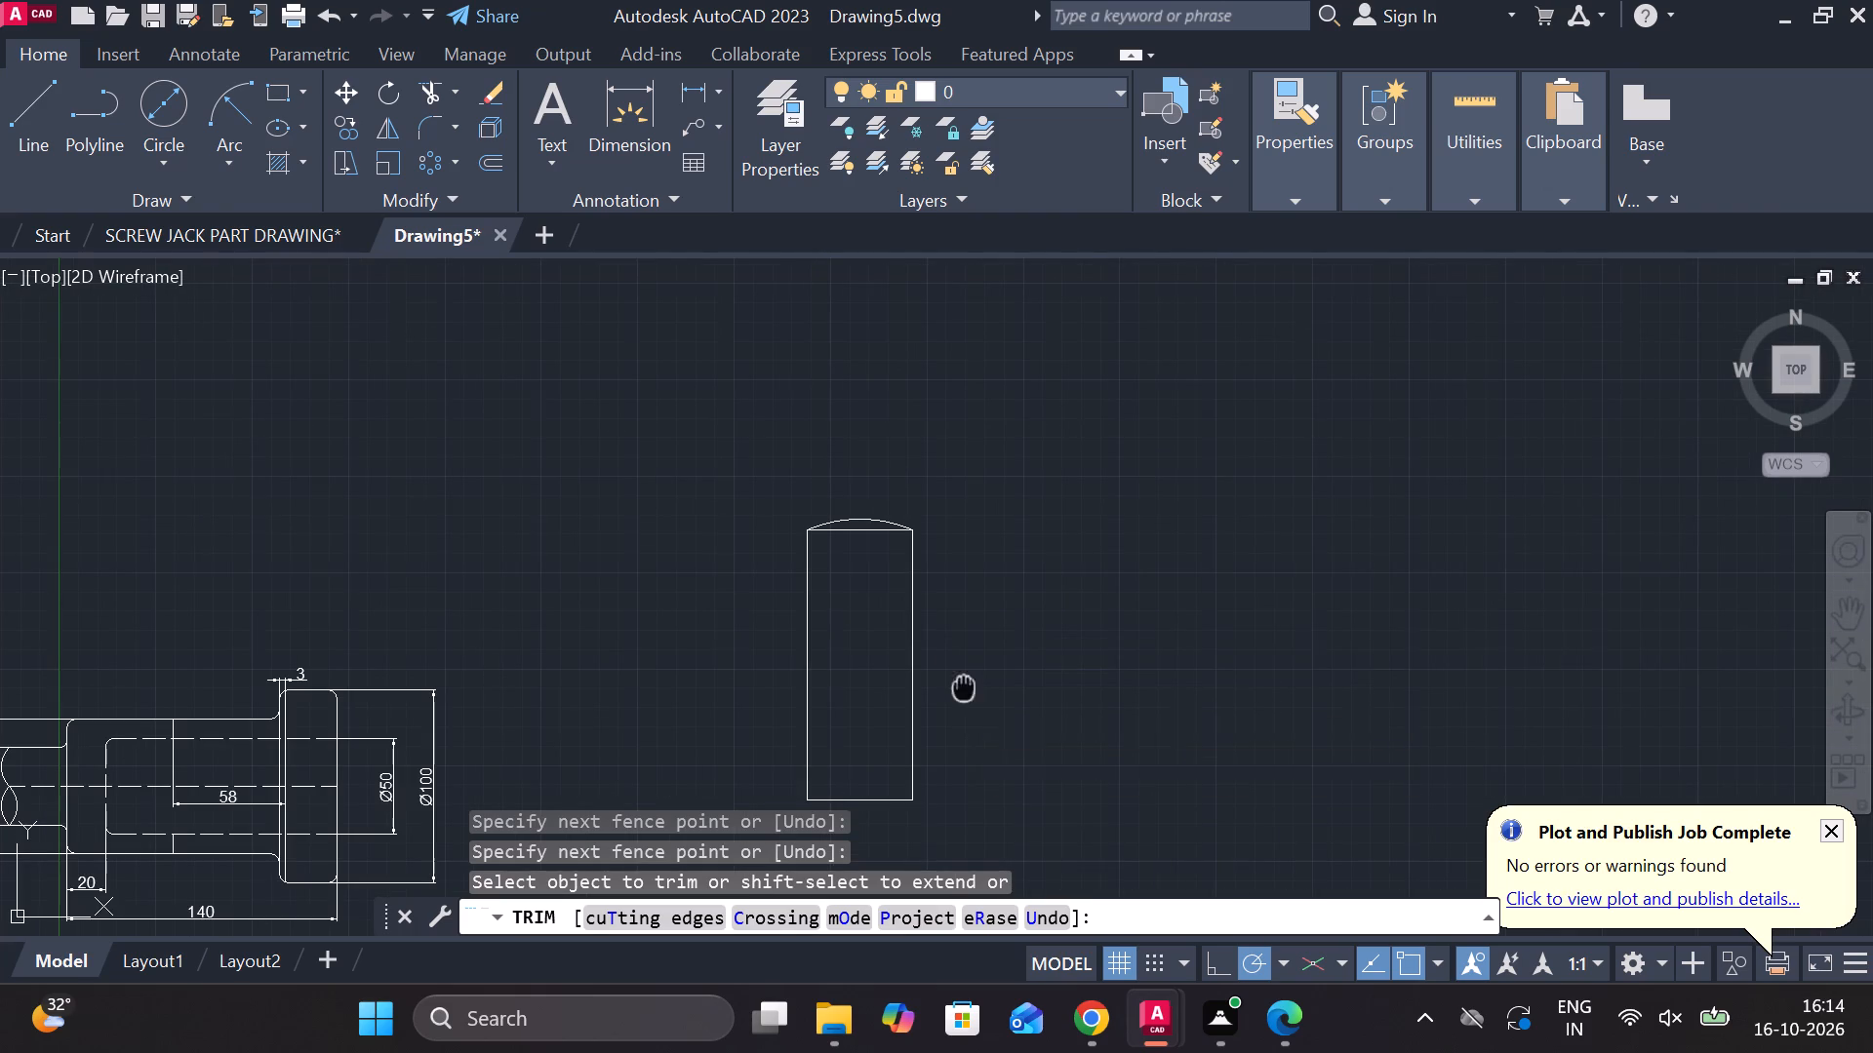
pyautogui.moveTo(964, 681); pyautogui.dragTo(964, 614, button='middle')
pyautogui.scroll(2, 953, 623)
pyautogui.scroll(-1, 998, 593)
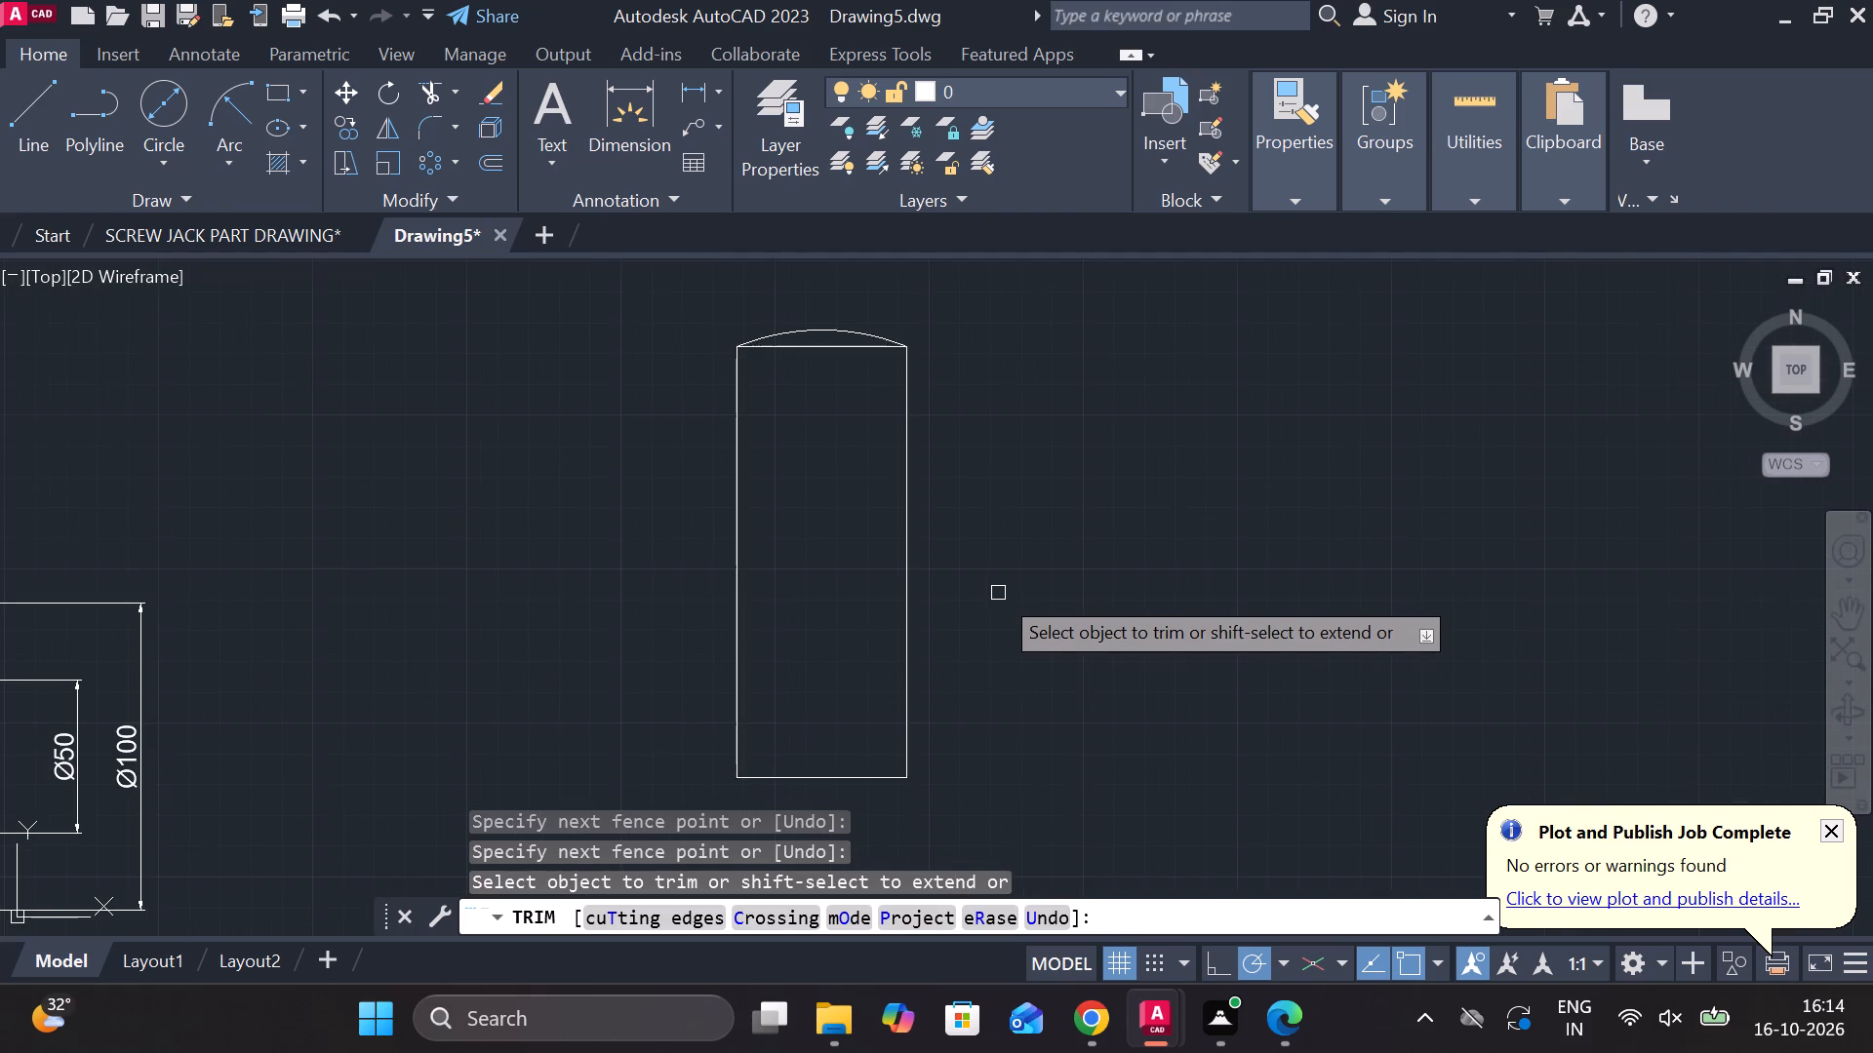
pyautogui.scroll(-1, 998, 593)
pyautogui.scroll(1, 963, 614)
pyautogui.moveTo(1079, 606); pyautogui.dragTo(1173, 471, button='middle')
pyautogui.press('Escape')
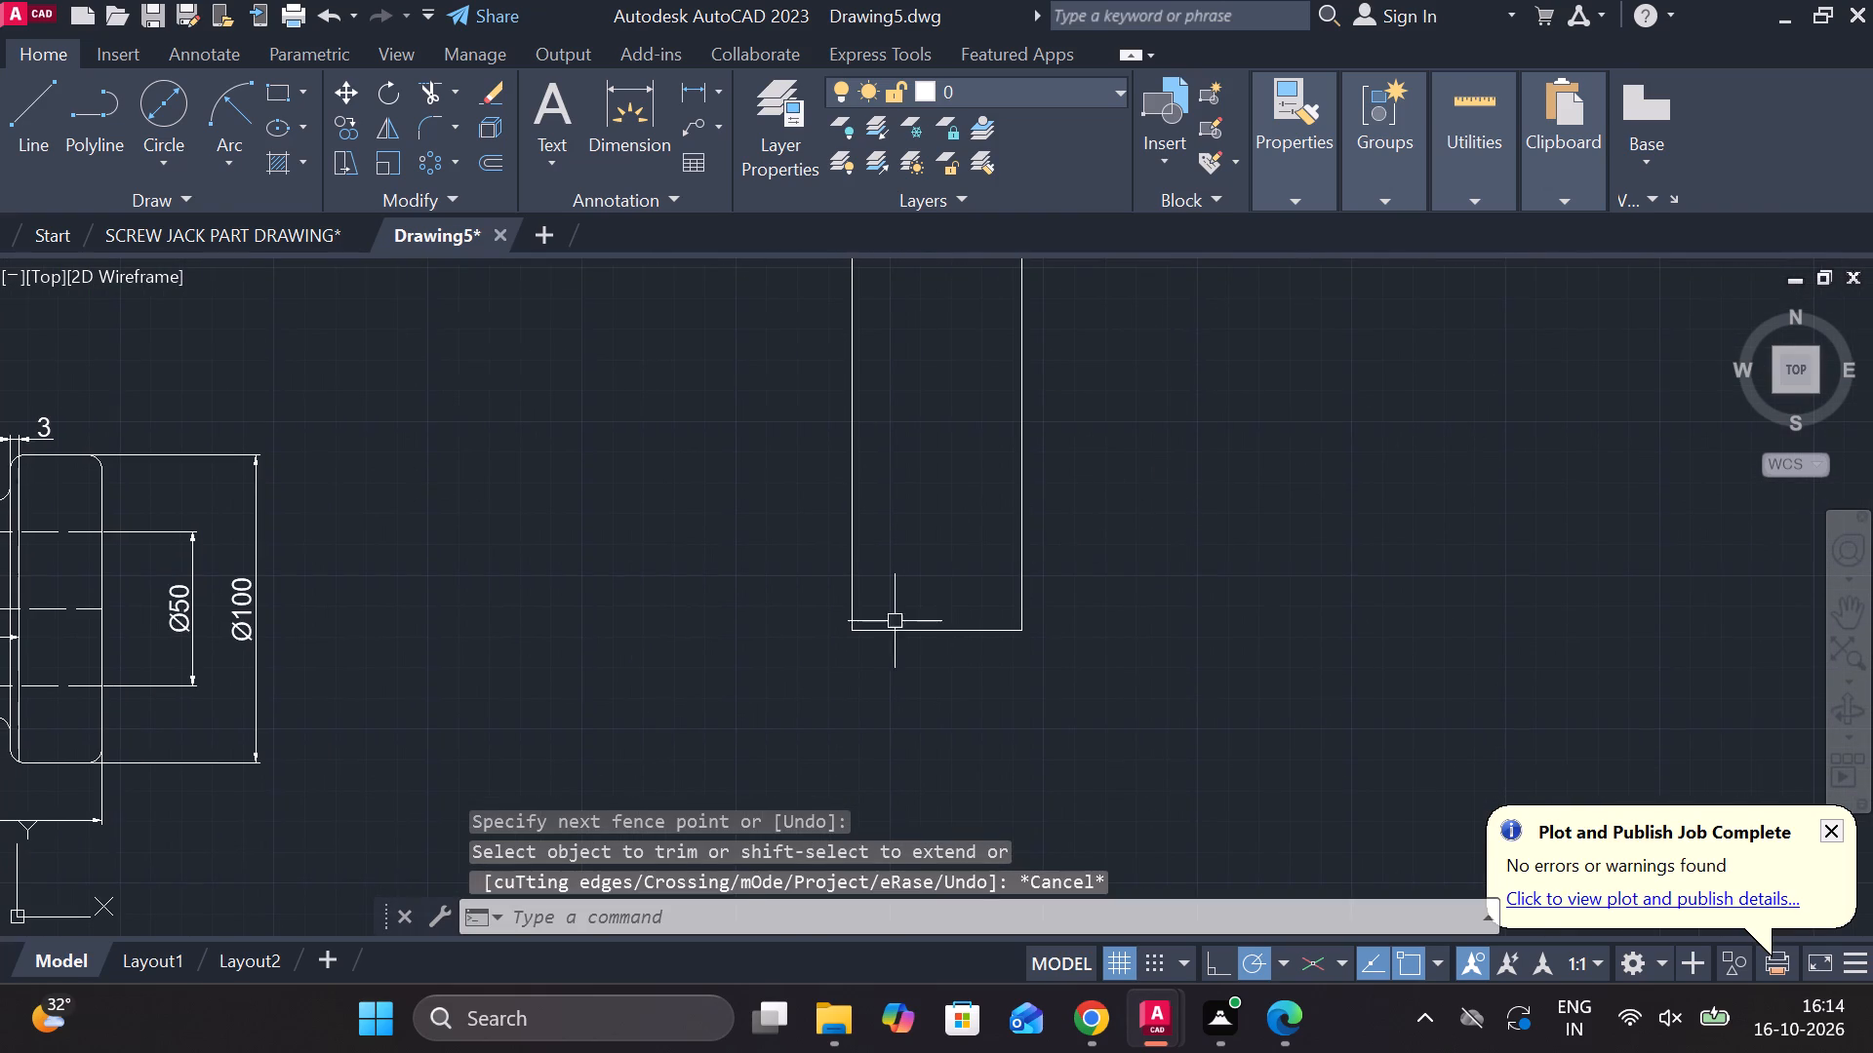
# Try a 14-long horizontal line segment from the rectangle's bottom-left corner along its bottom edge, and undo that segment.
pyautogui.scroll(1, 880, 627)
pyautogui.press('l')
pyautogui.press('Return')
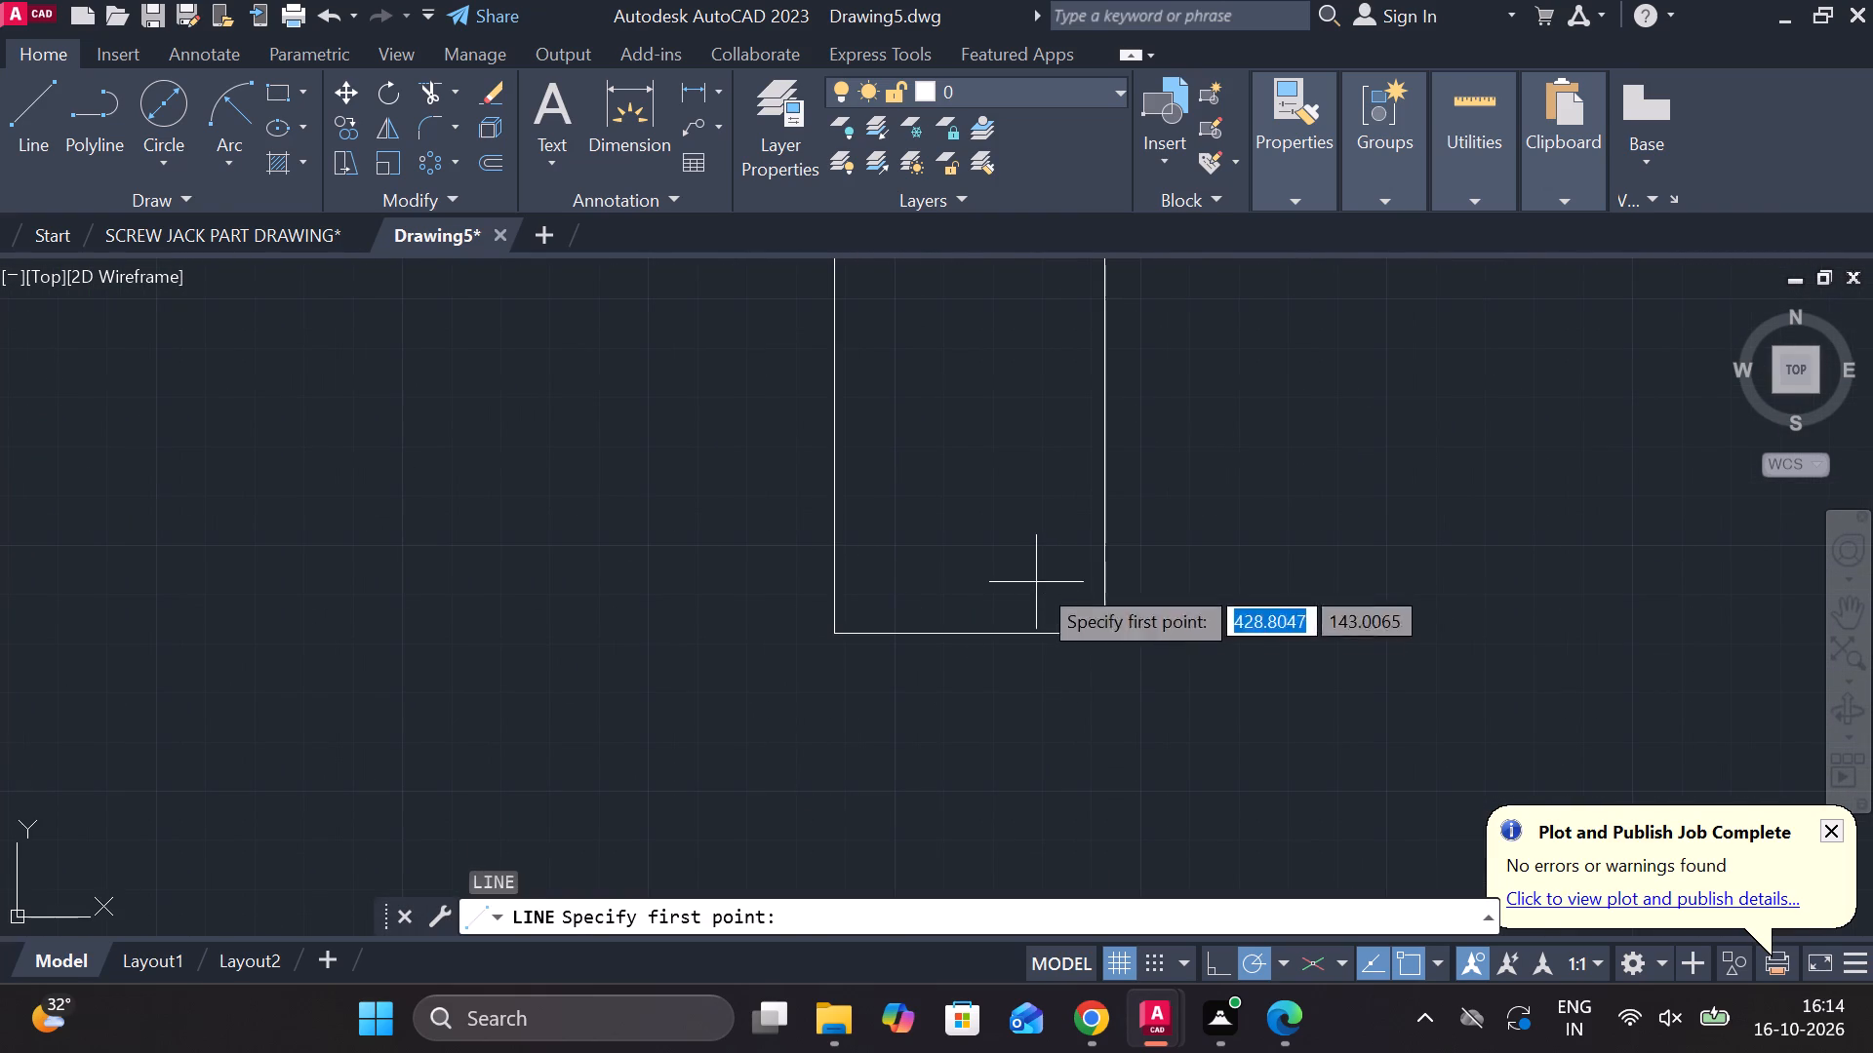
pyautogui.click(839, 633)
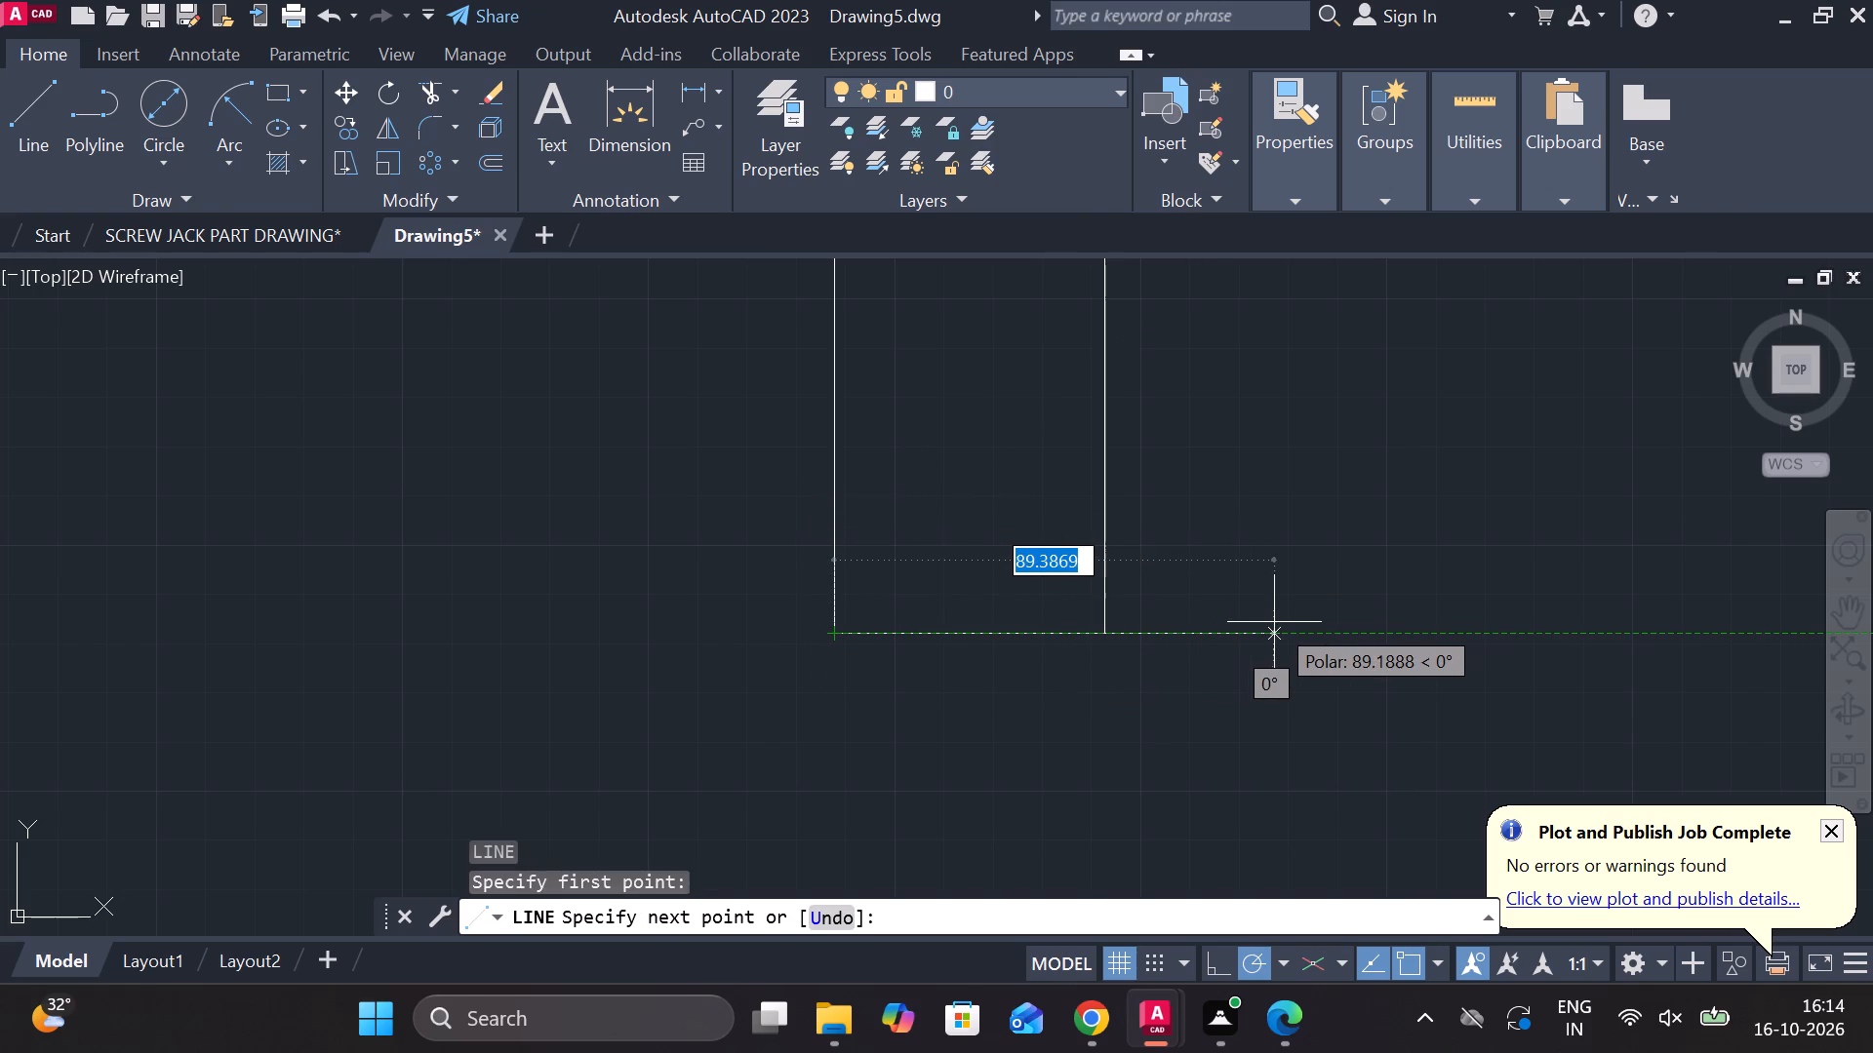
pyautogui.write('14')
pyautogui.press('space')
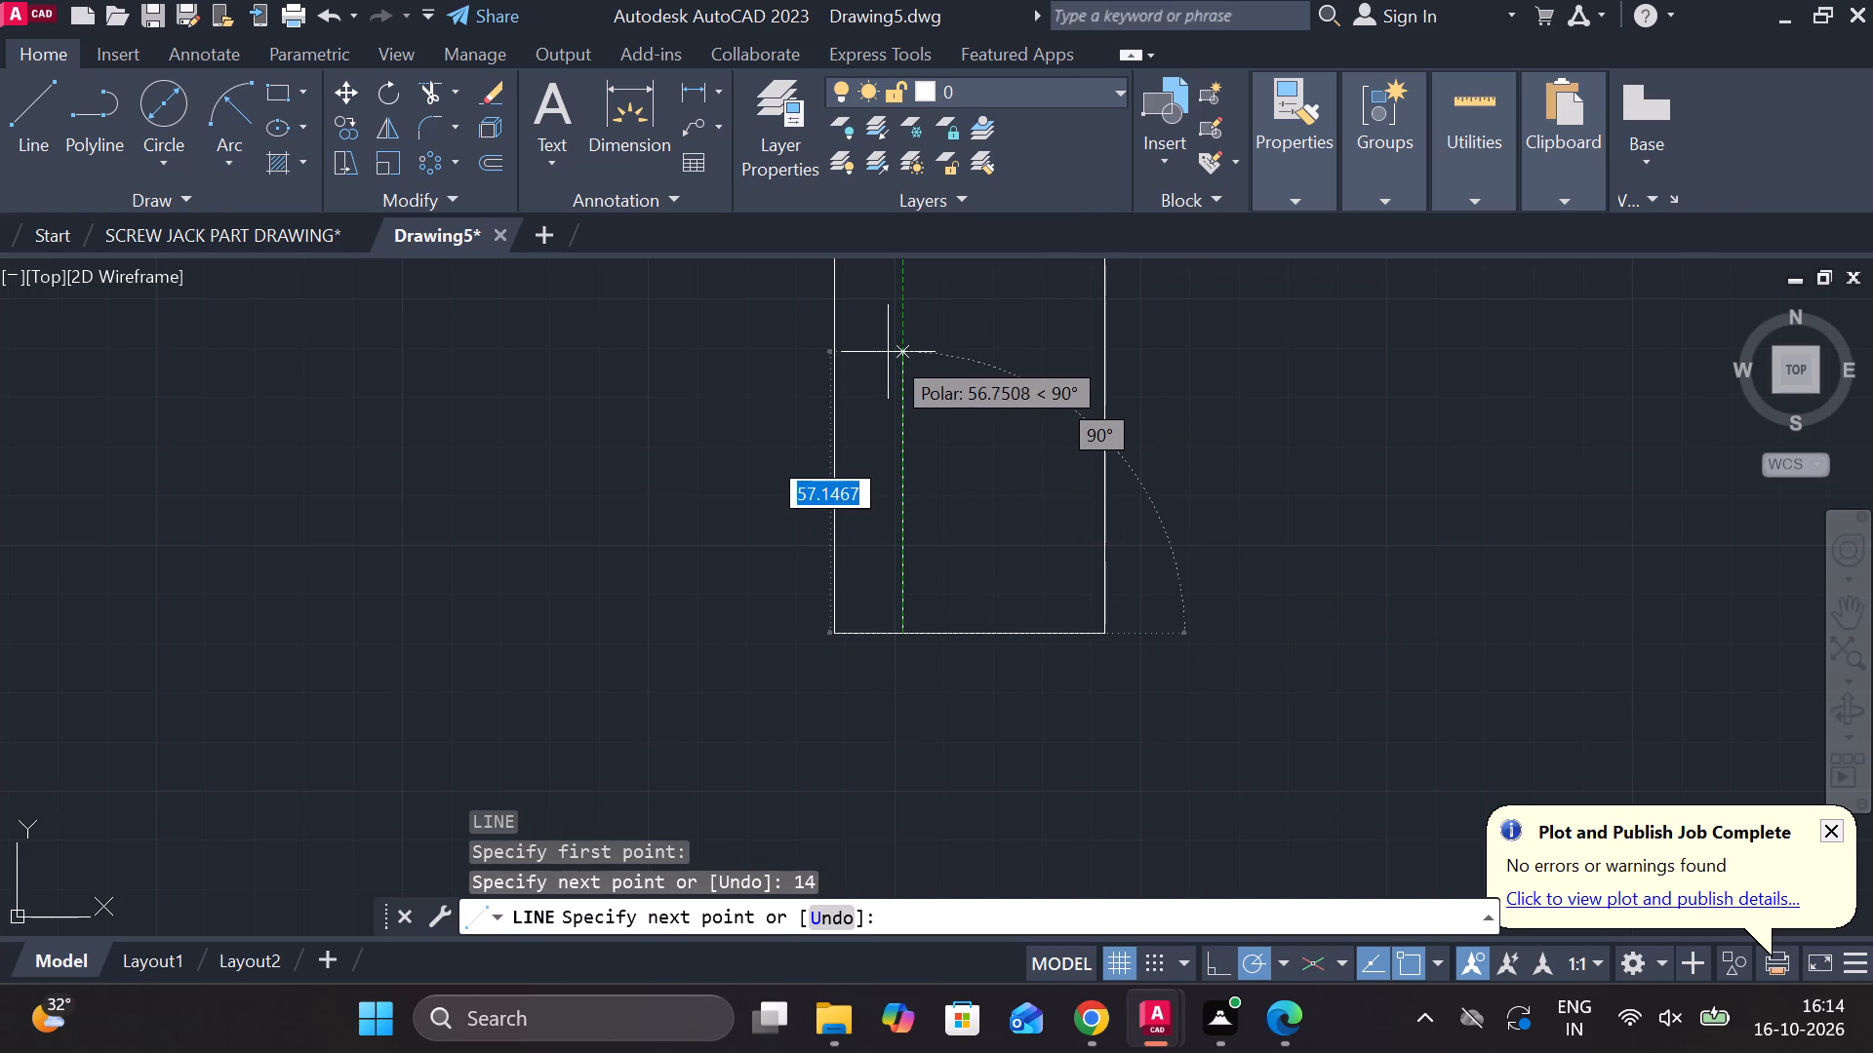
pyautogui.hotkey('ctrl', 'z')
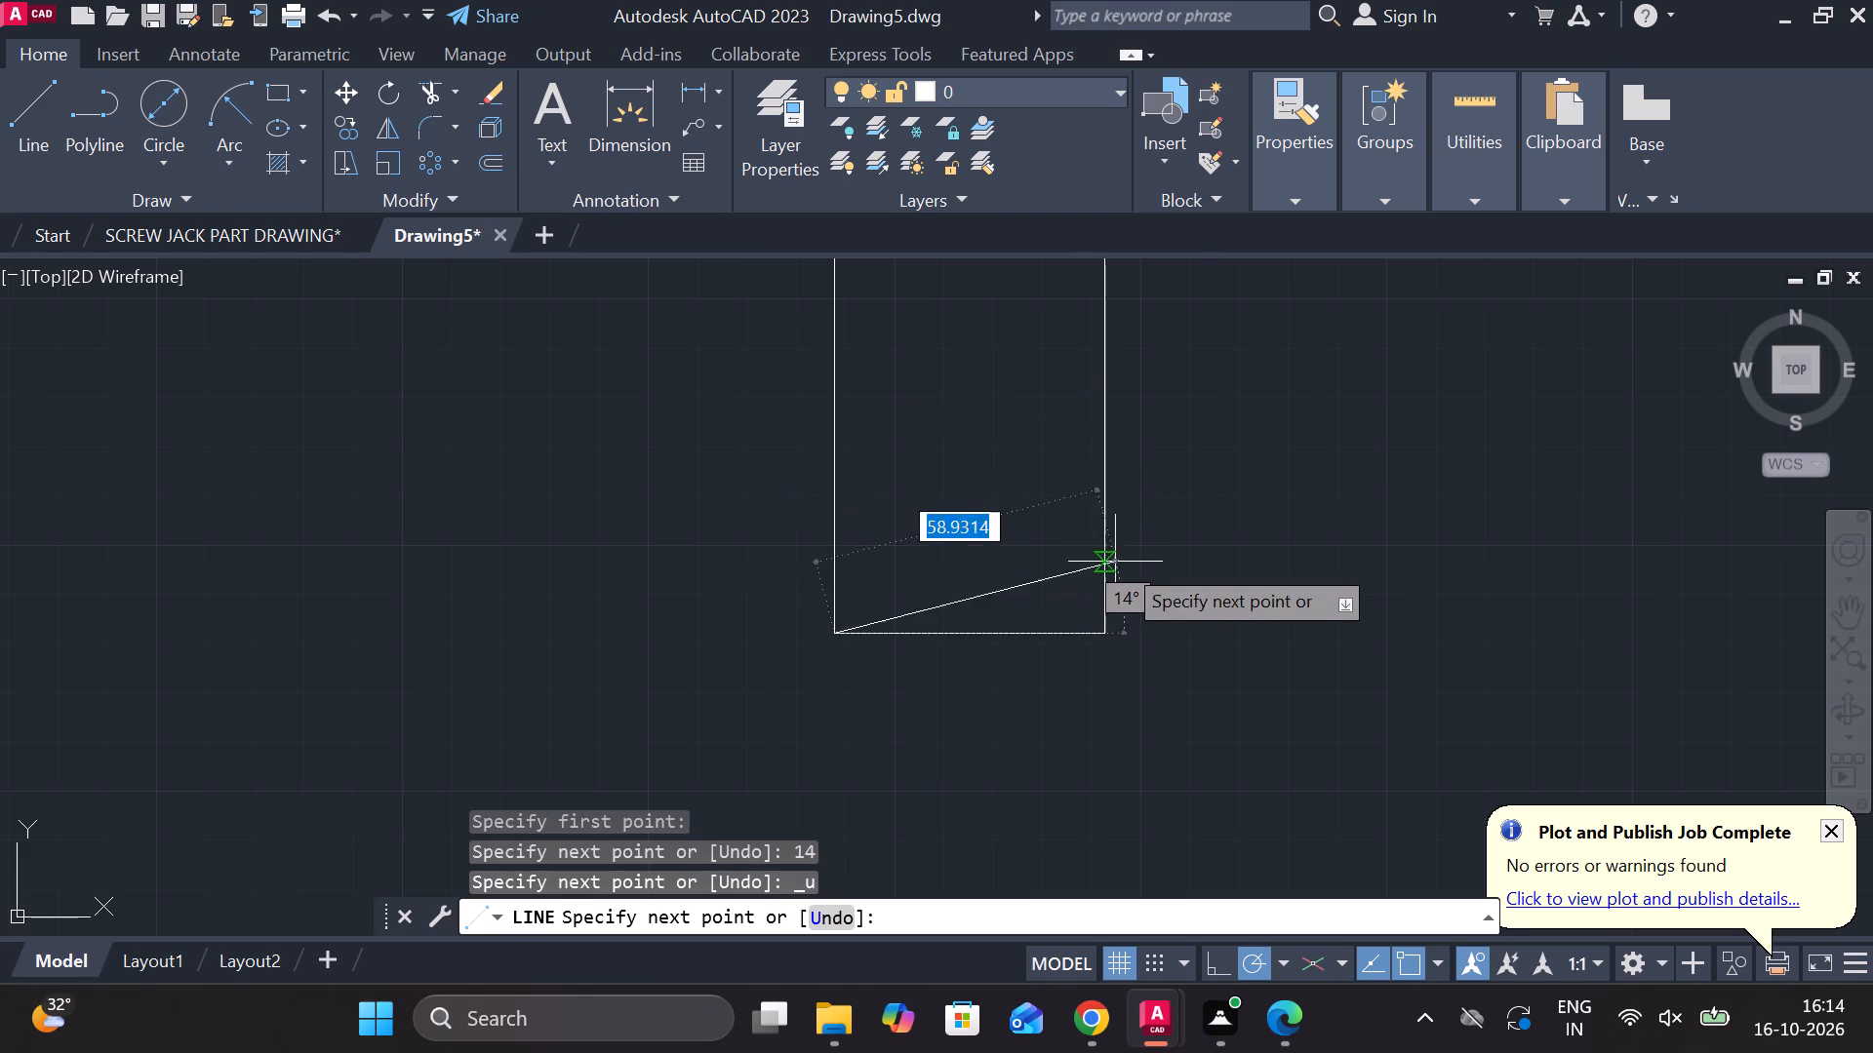
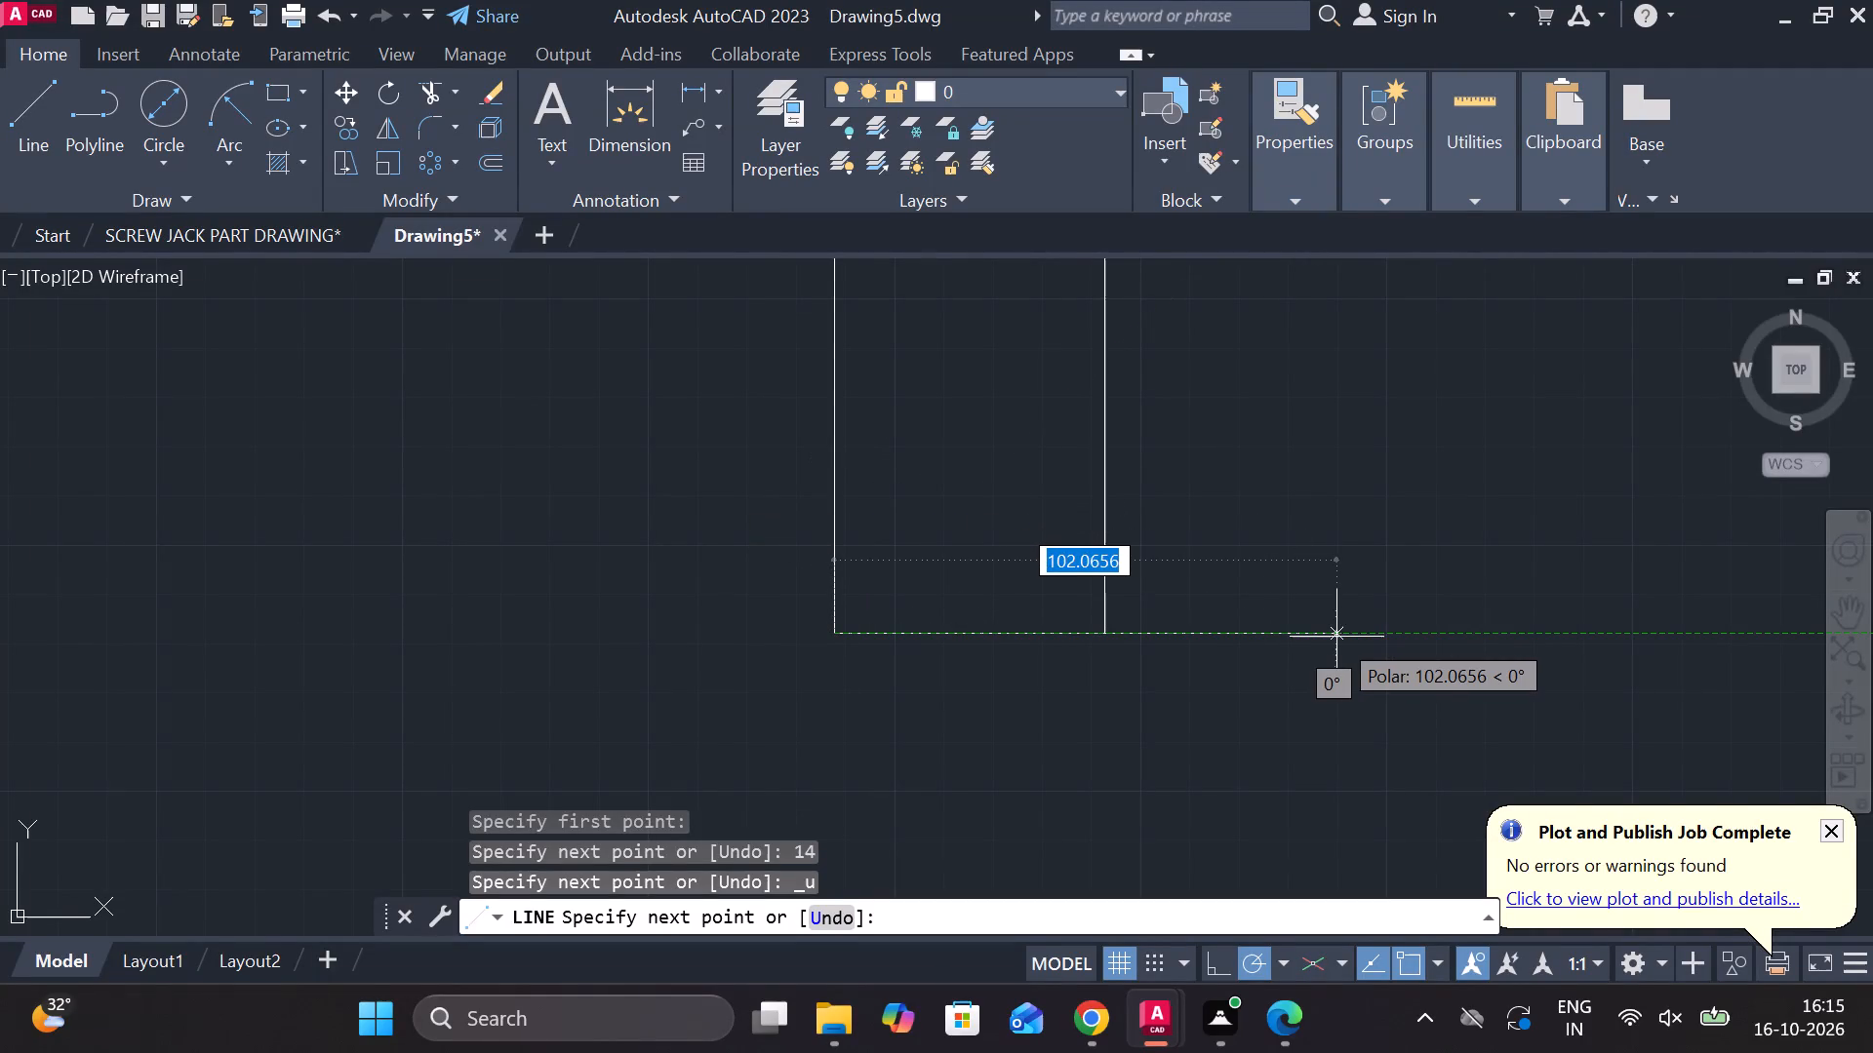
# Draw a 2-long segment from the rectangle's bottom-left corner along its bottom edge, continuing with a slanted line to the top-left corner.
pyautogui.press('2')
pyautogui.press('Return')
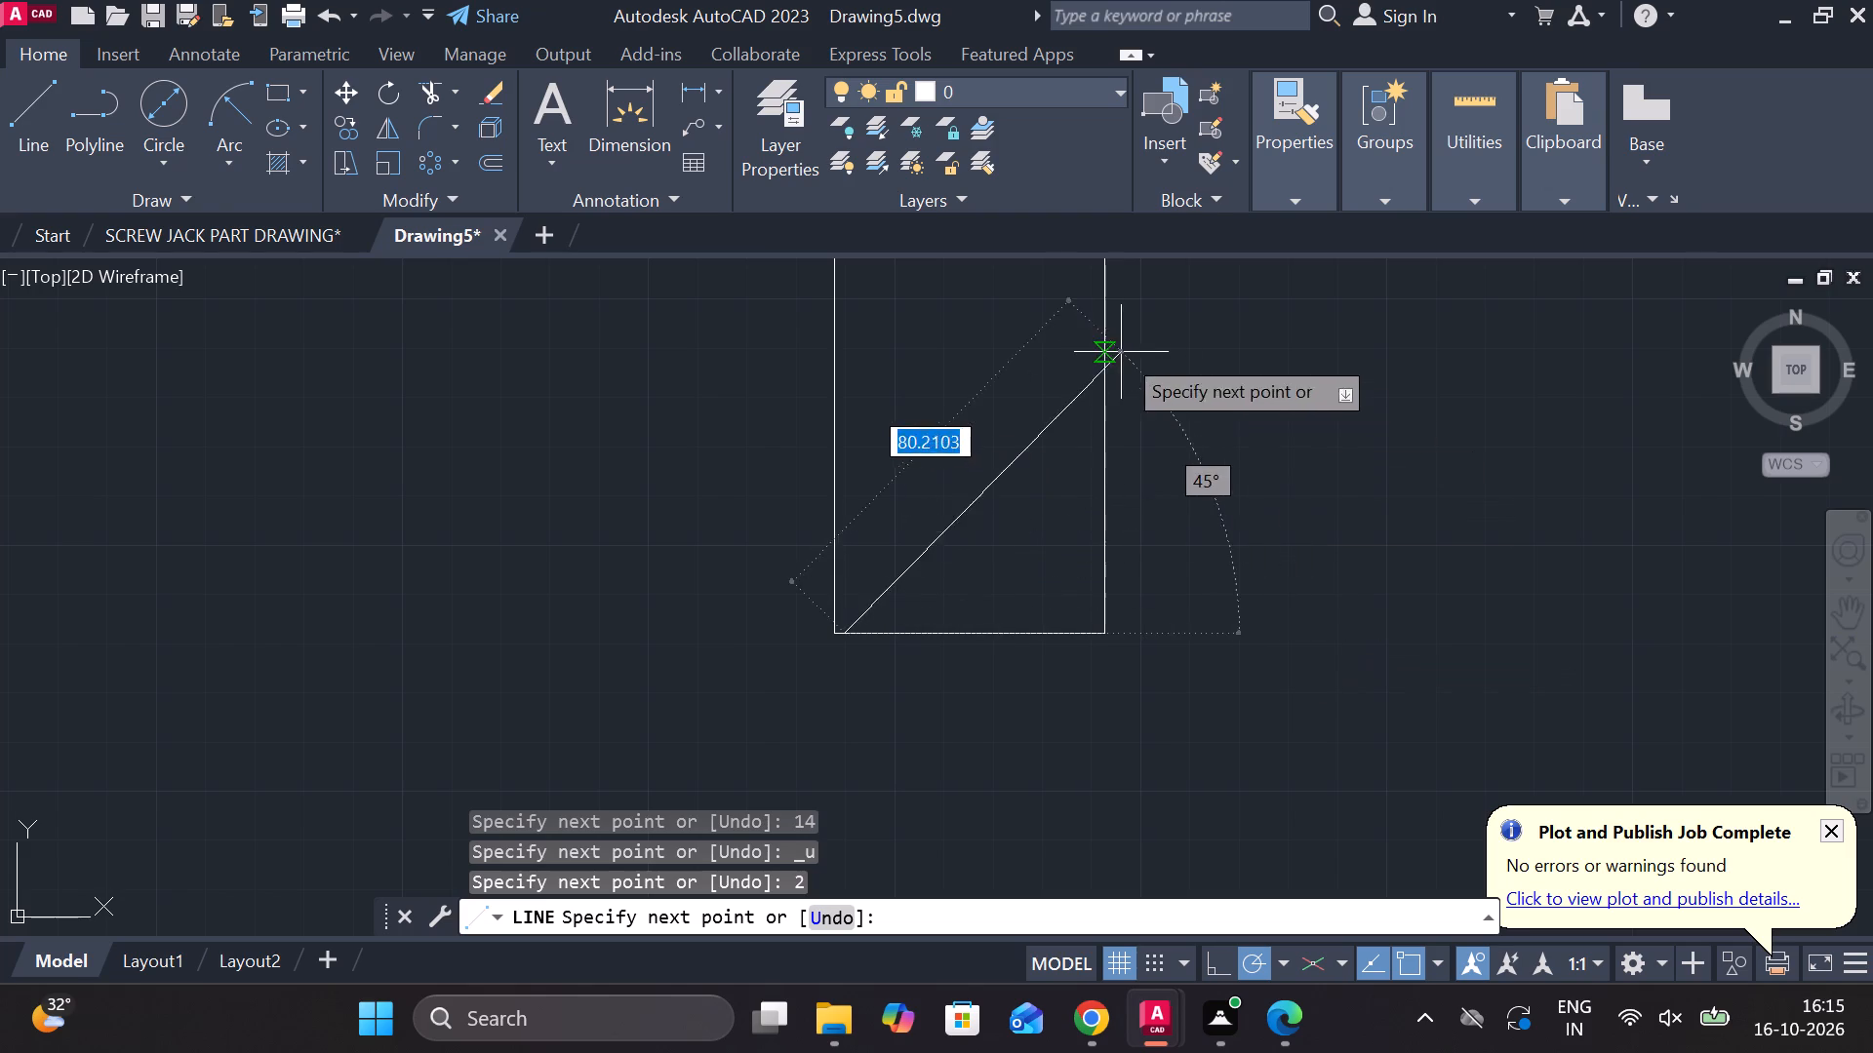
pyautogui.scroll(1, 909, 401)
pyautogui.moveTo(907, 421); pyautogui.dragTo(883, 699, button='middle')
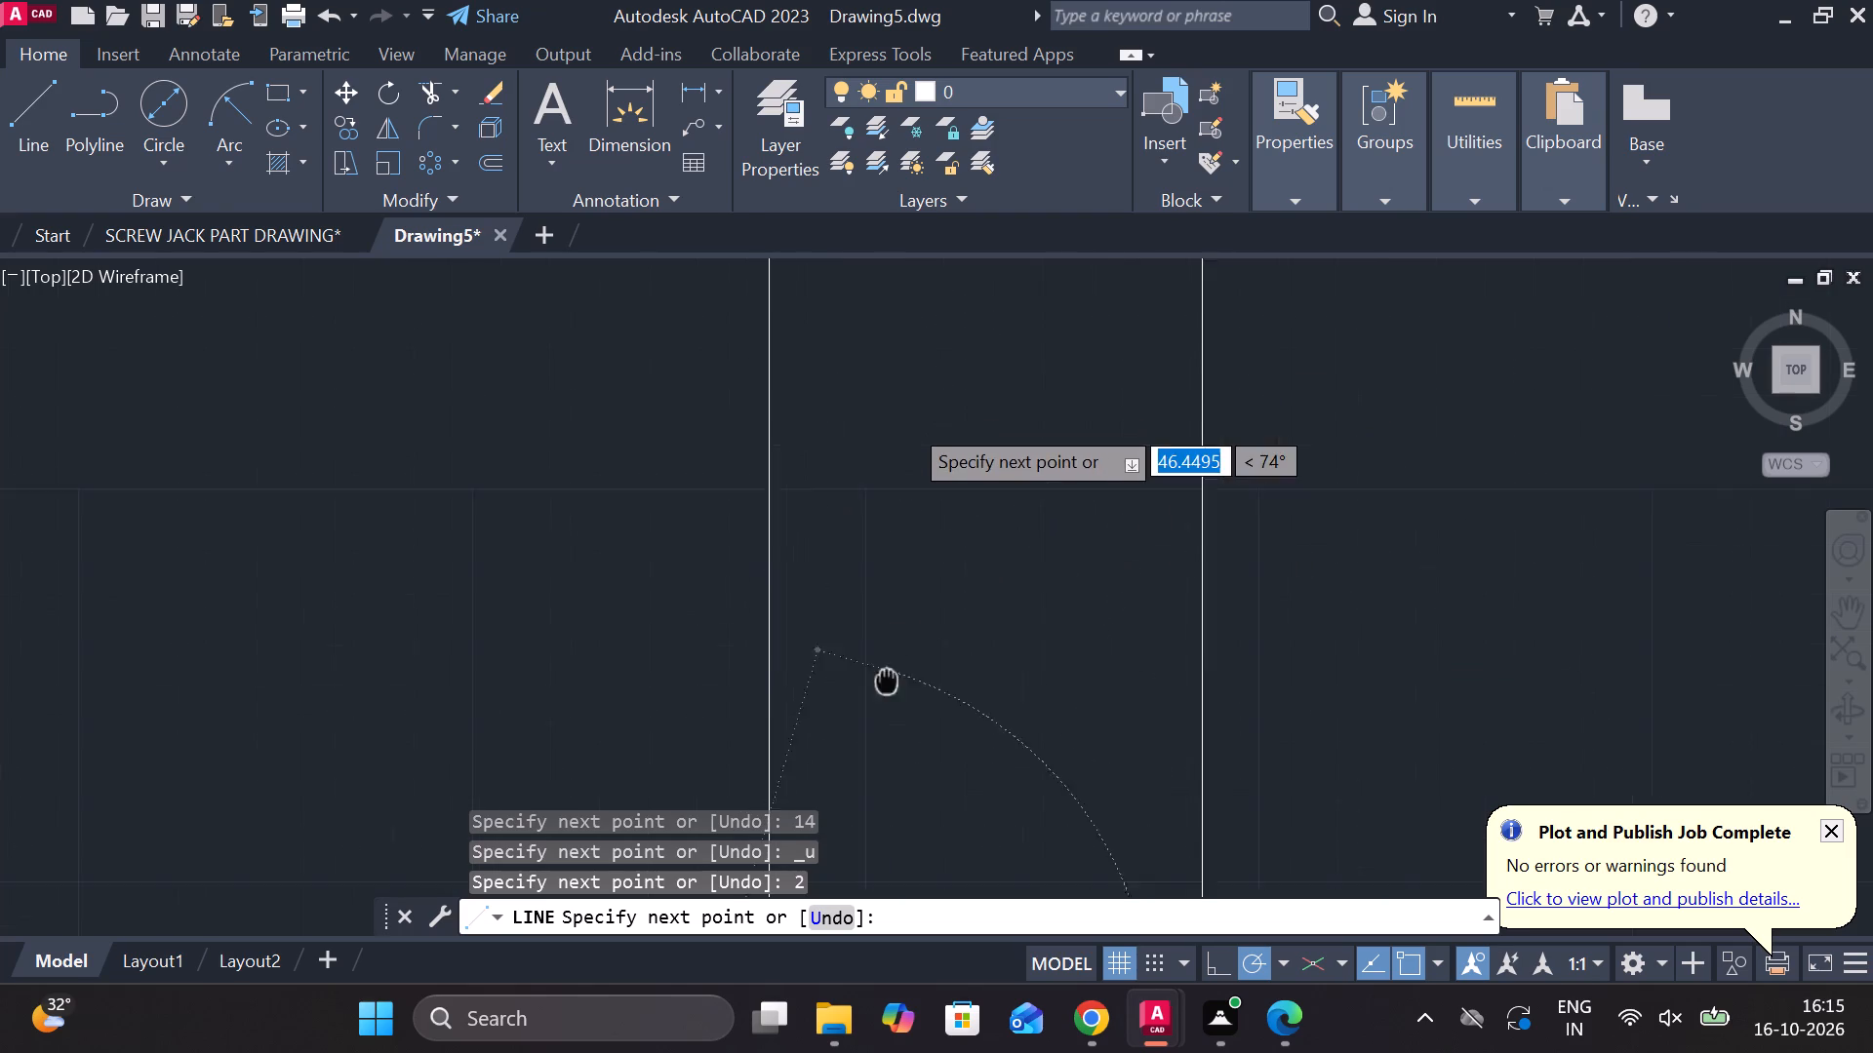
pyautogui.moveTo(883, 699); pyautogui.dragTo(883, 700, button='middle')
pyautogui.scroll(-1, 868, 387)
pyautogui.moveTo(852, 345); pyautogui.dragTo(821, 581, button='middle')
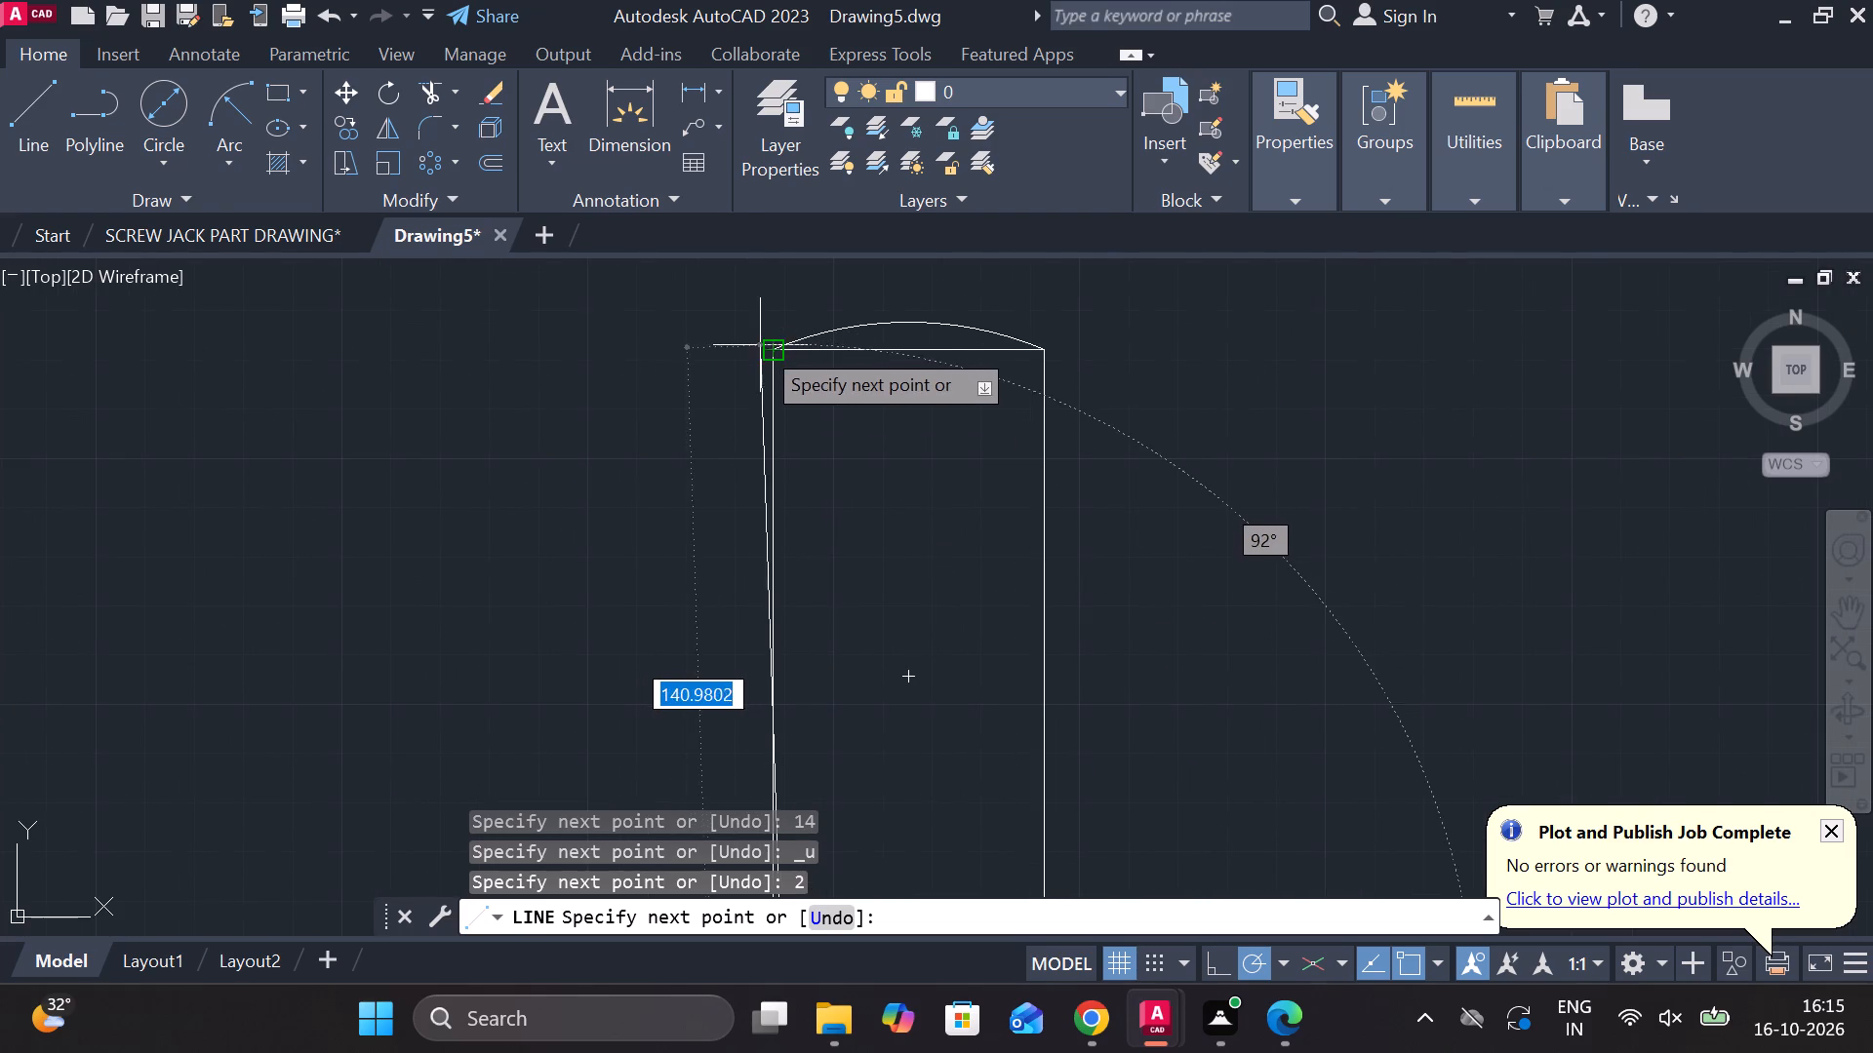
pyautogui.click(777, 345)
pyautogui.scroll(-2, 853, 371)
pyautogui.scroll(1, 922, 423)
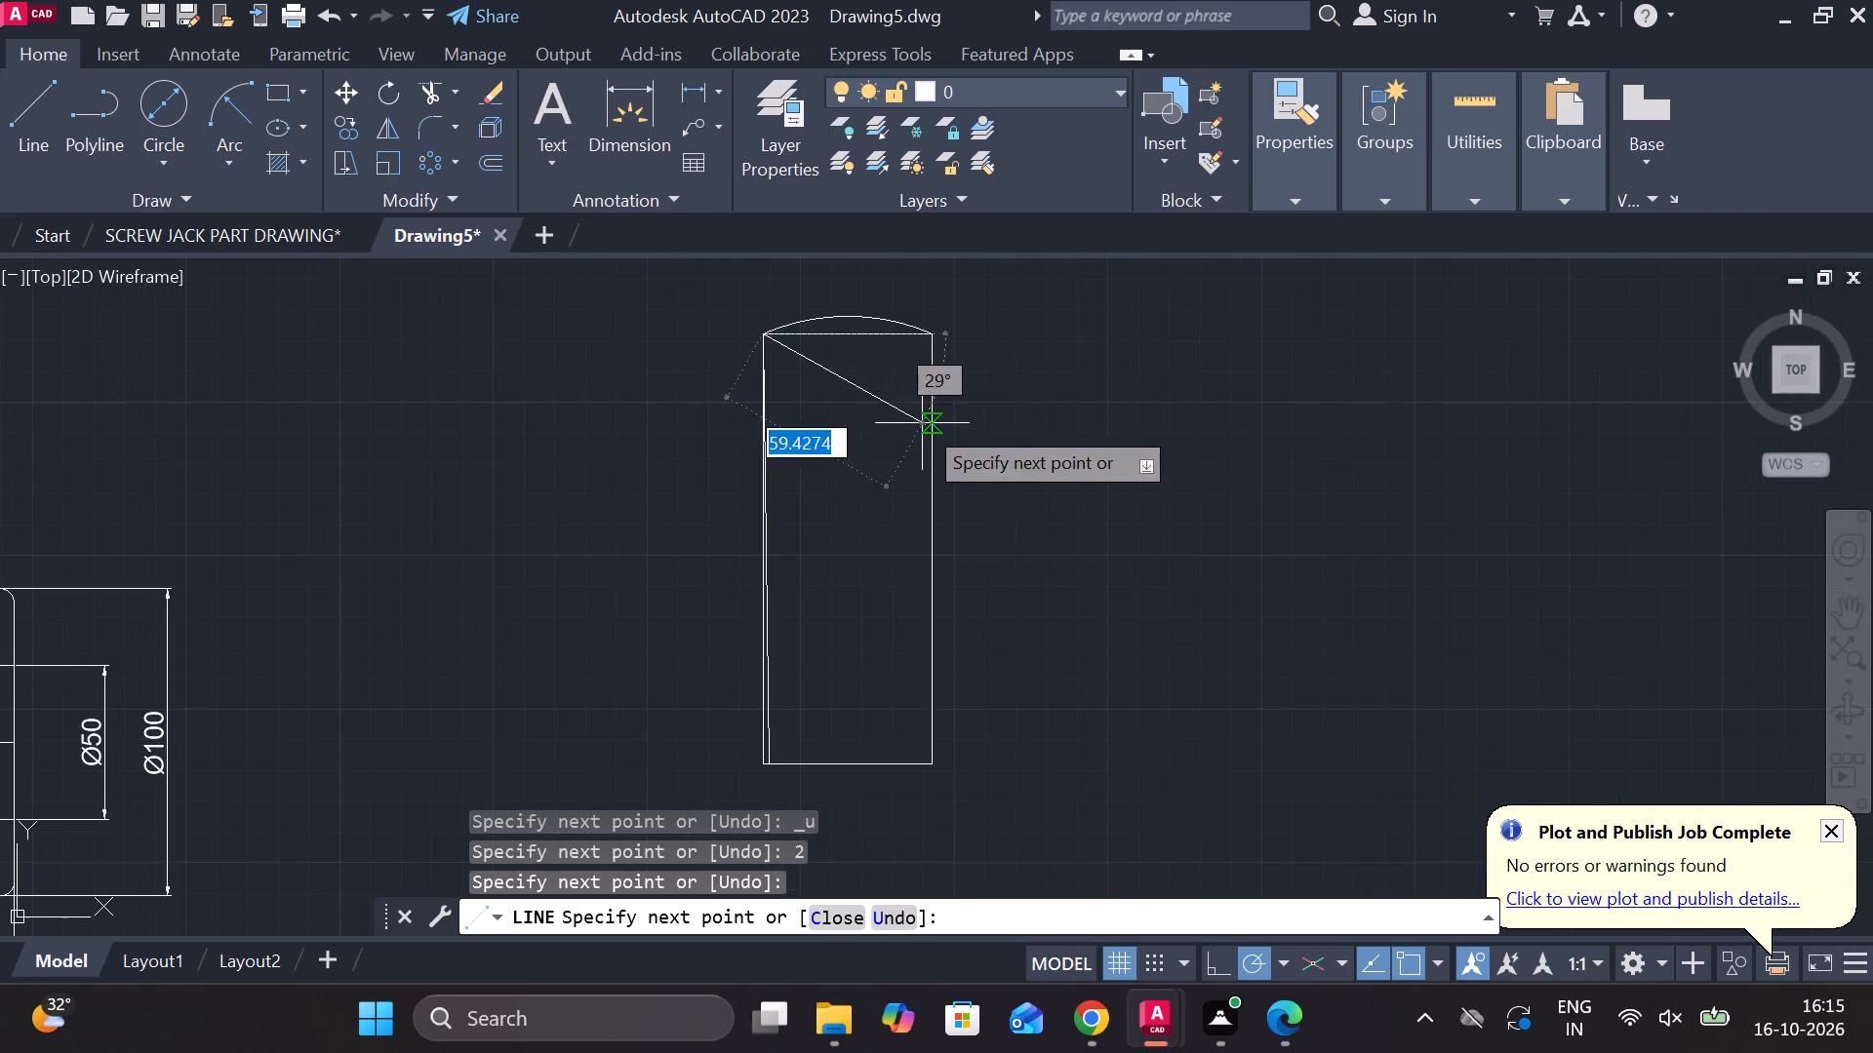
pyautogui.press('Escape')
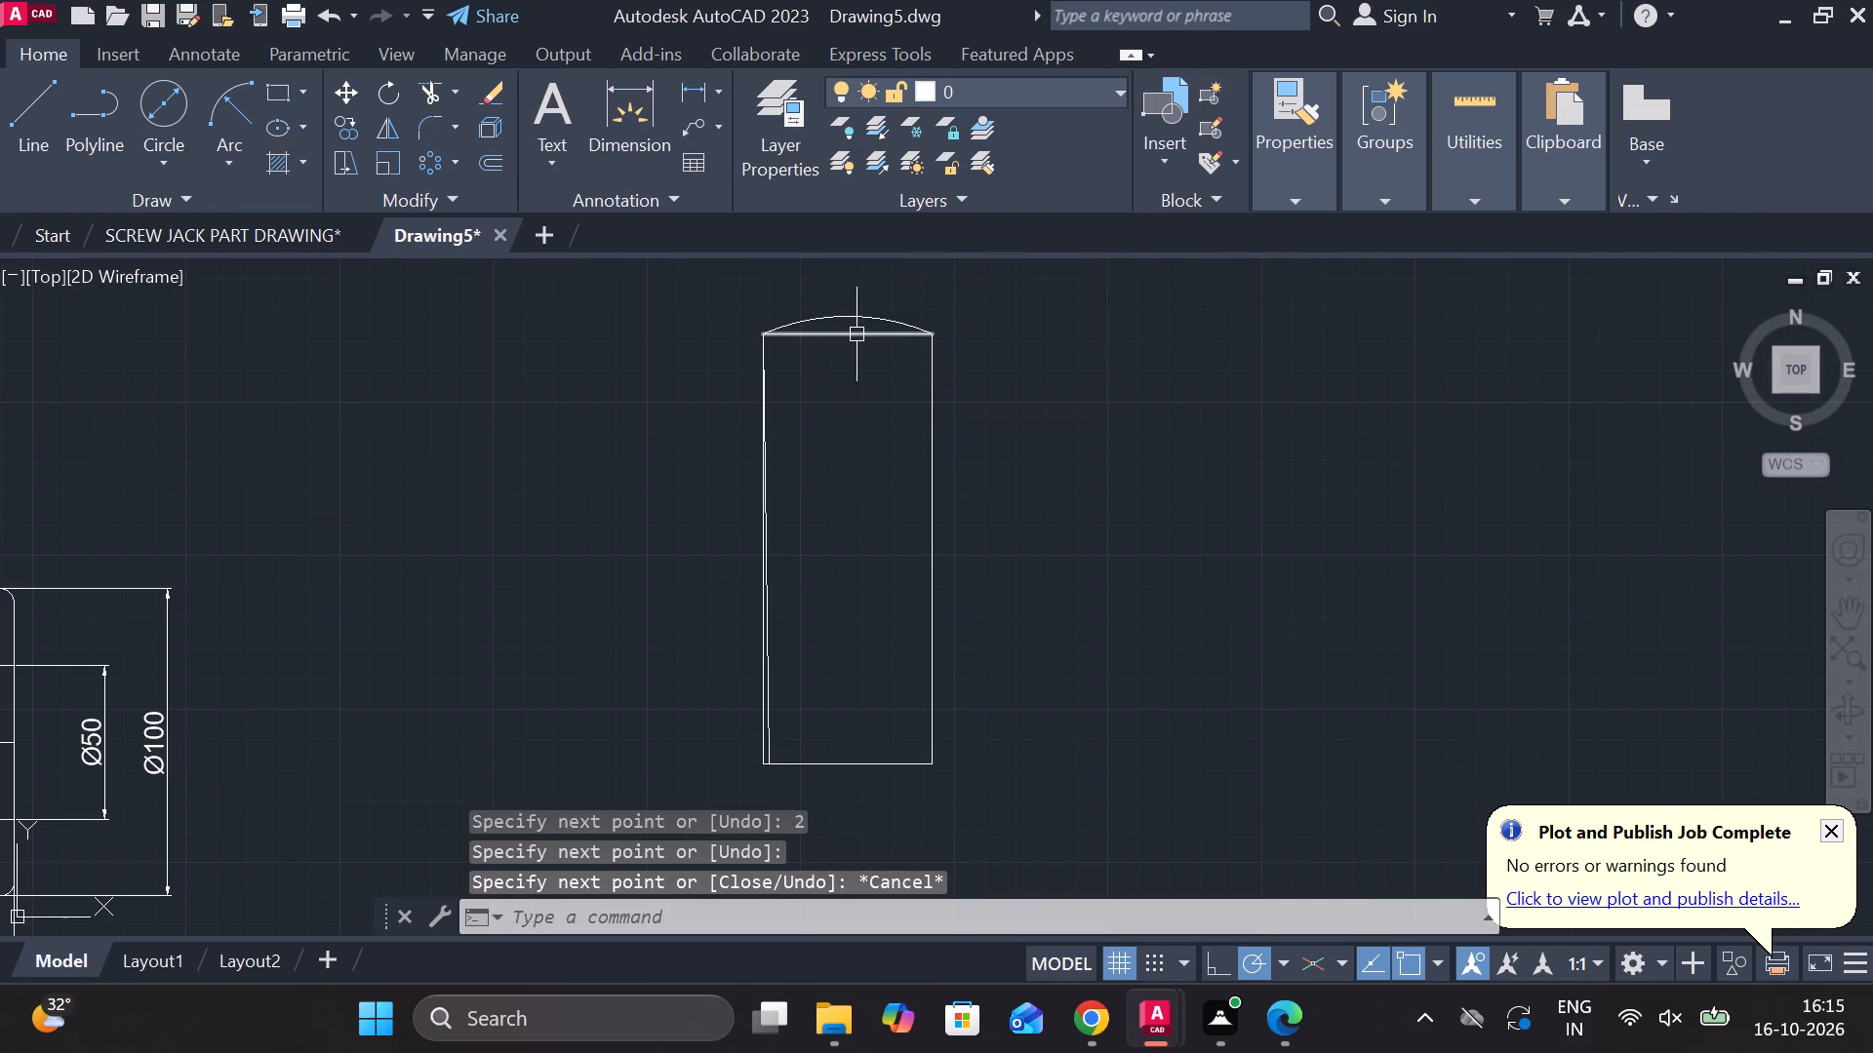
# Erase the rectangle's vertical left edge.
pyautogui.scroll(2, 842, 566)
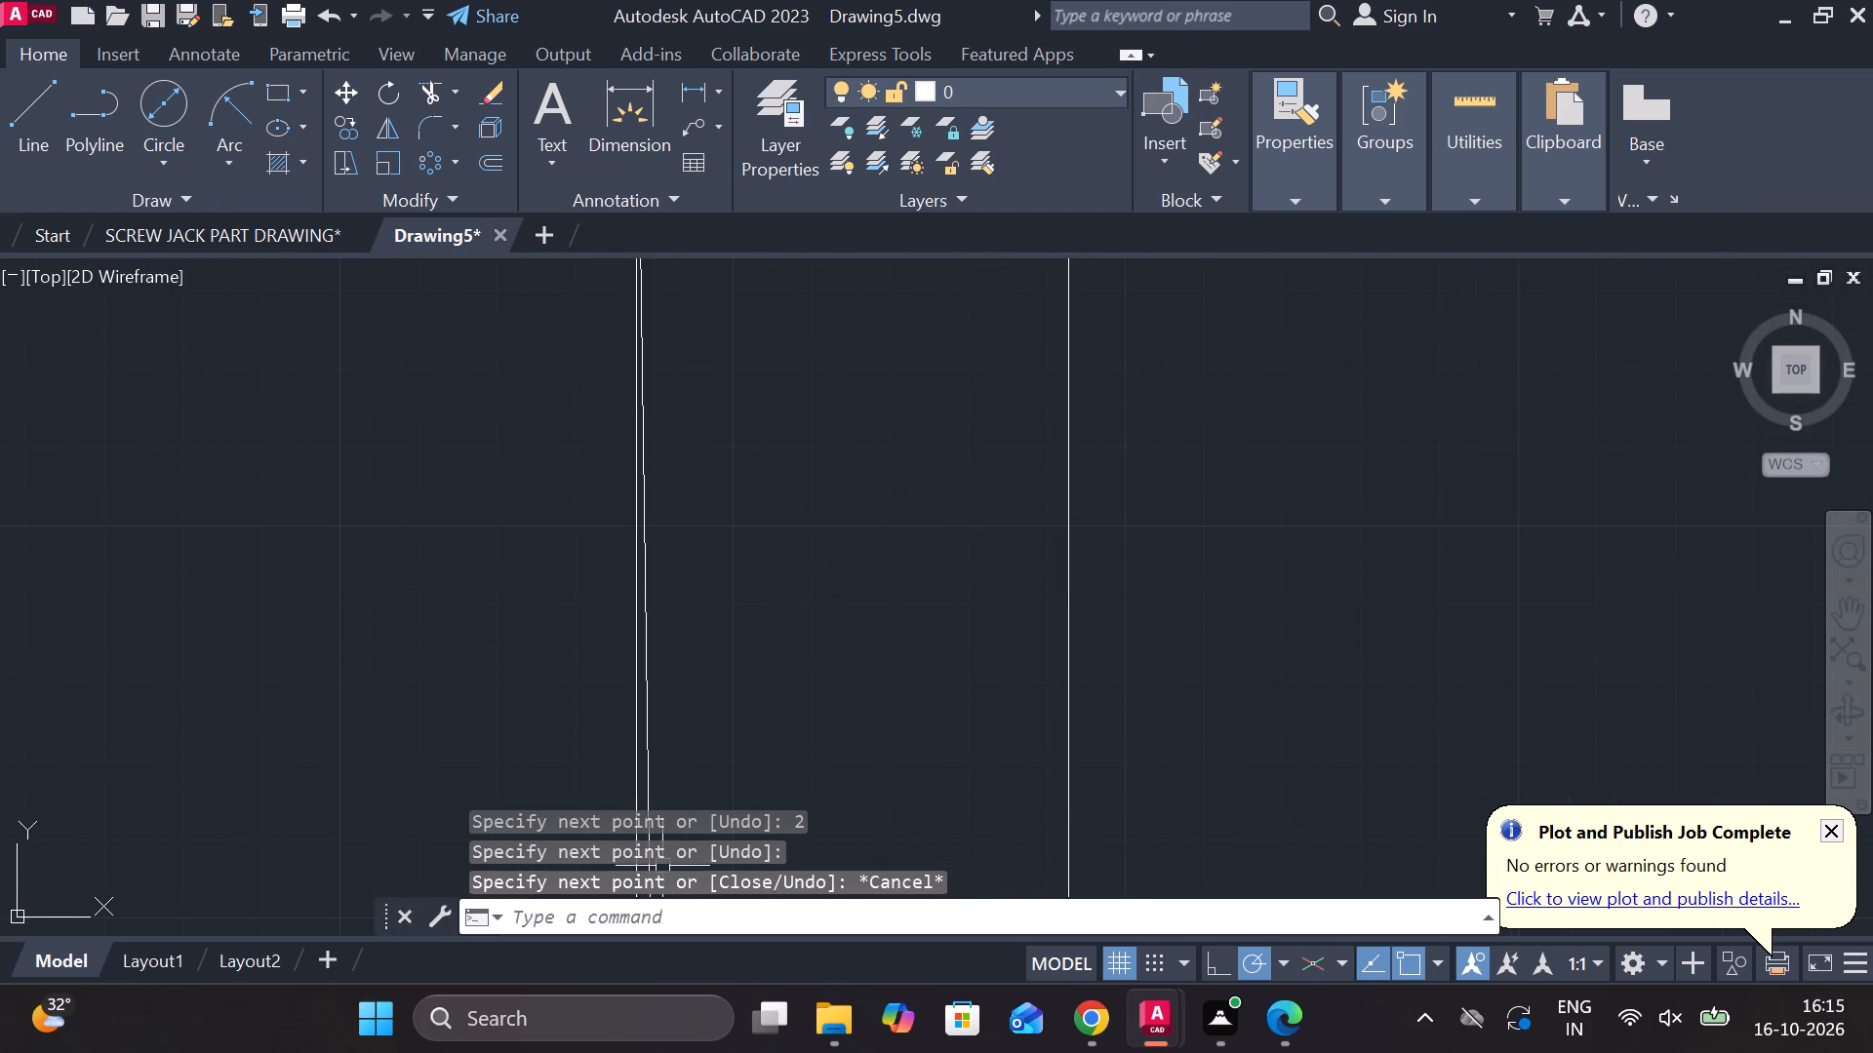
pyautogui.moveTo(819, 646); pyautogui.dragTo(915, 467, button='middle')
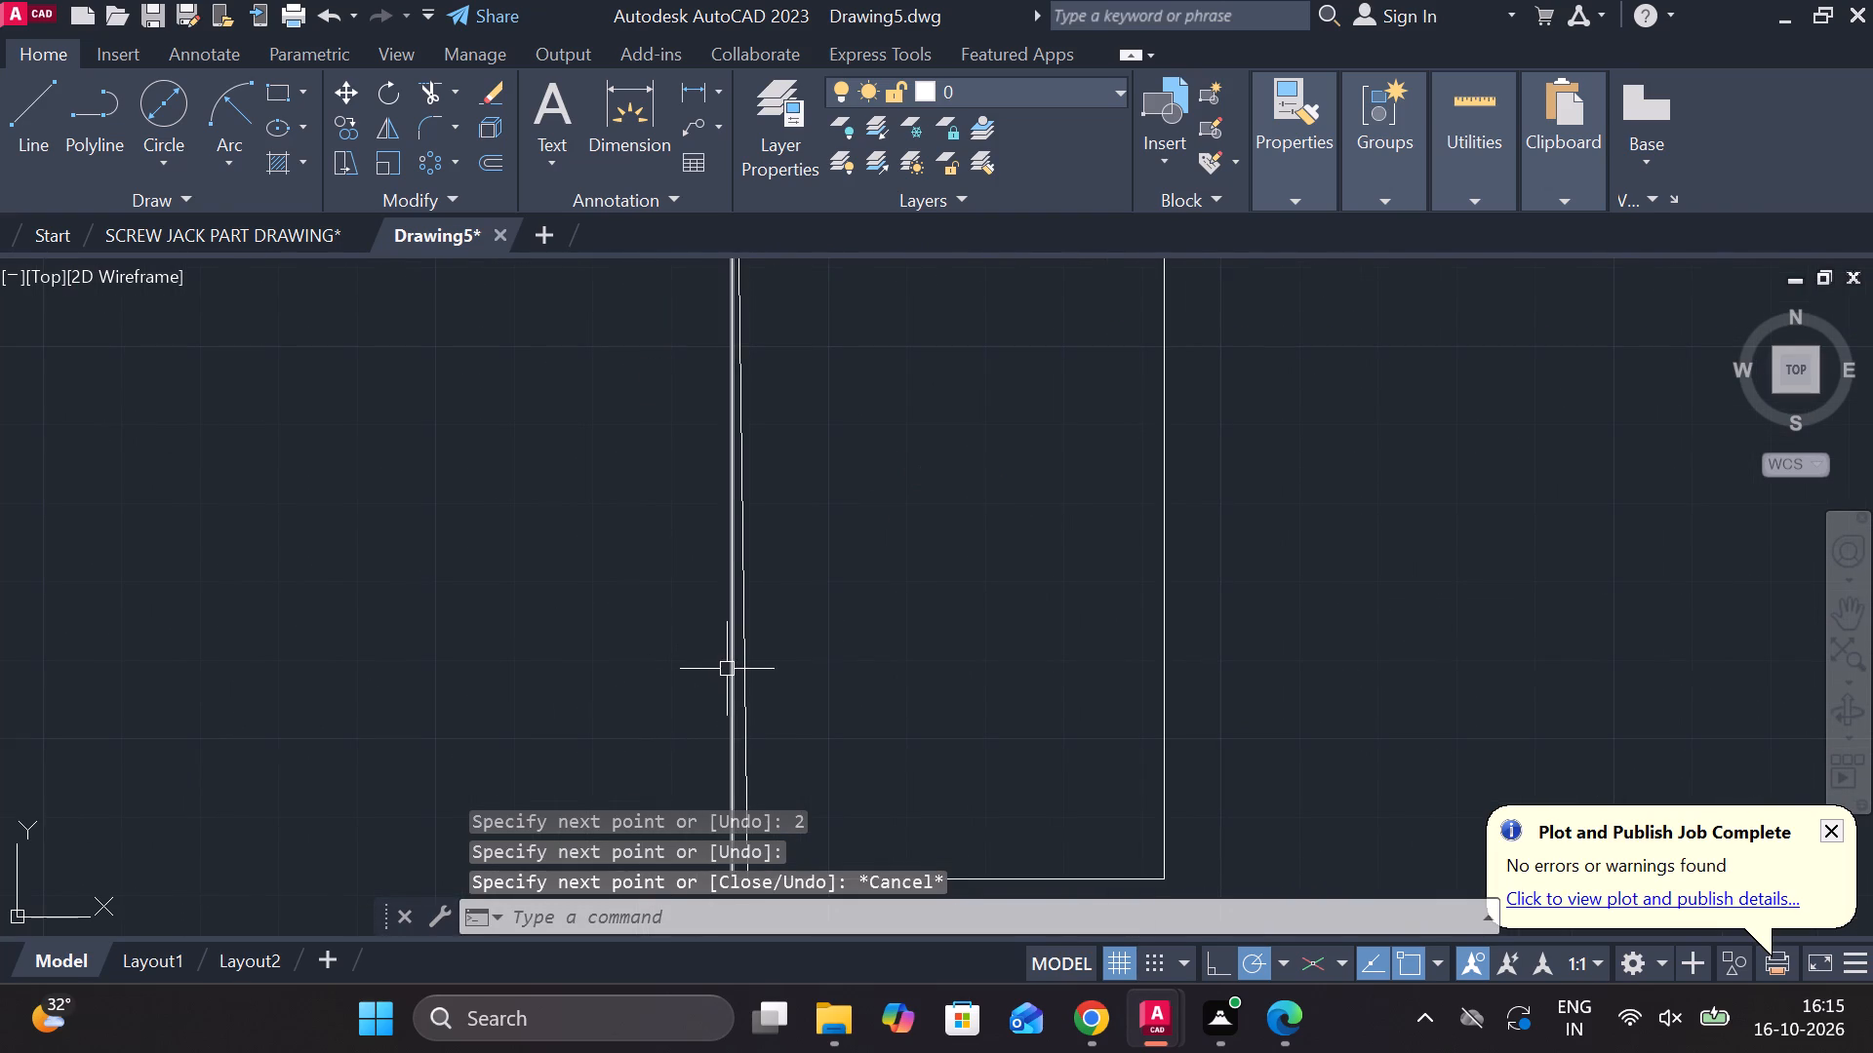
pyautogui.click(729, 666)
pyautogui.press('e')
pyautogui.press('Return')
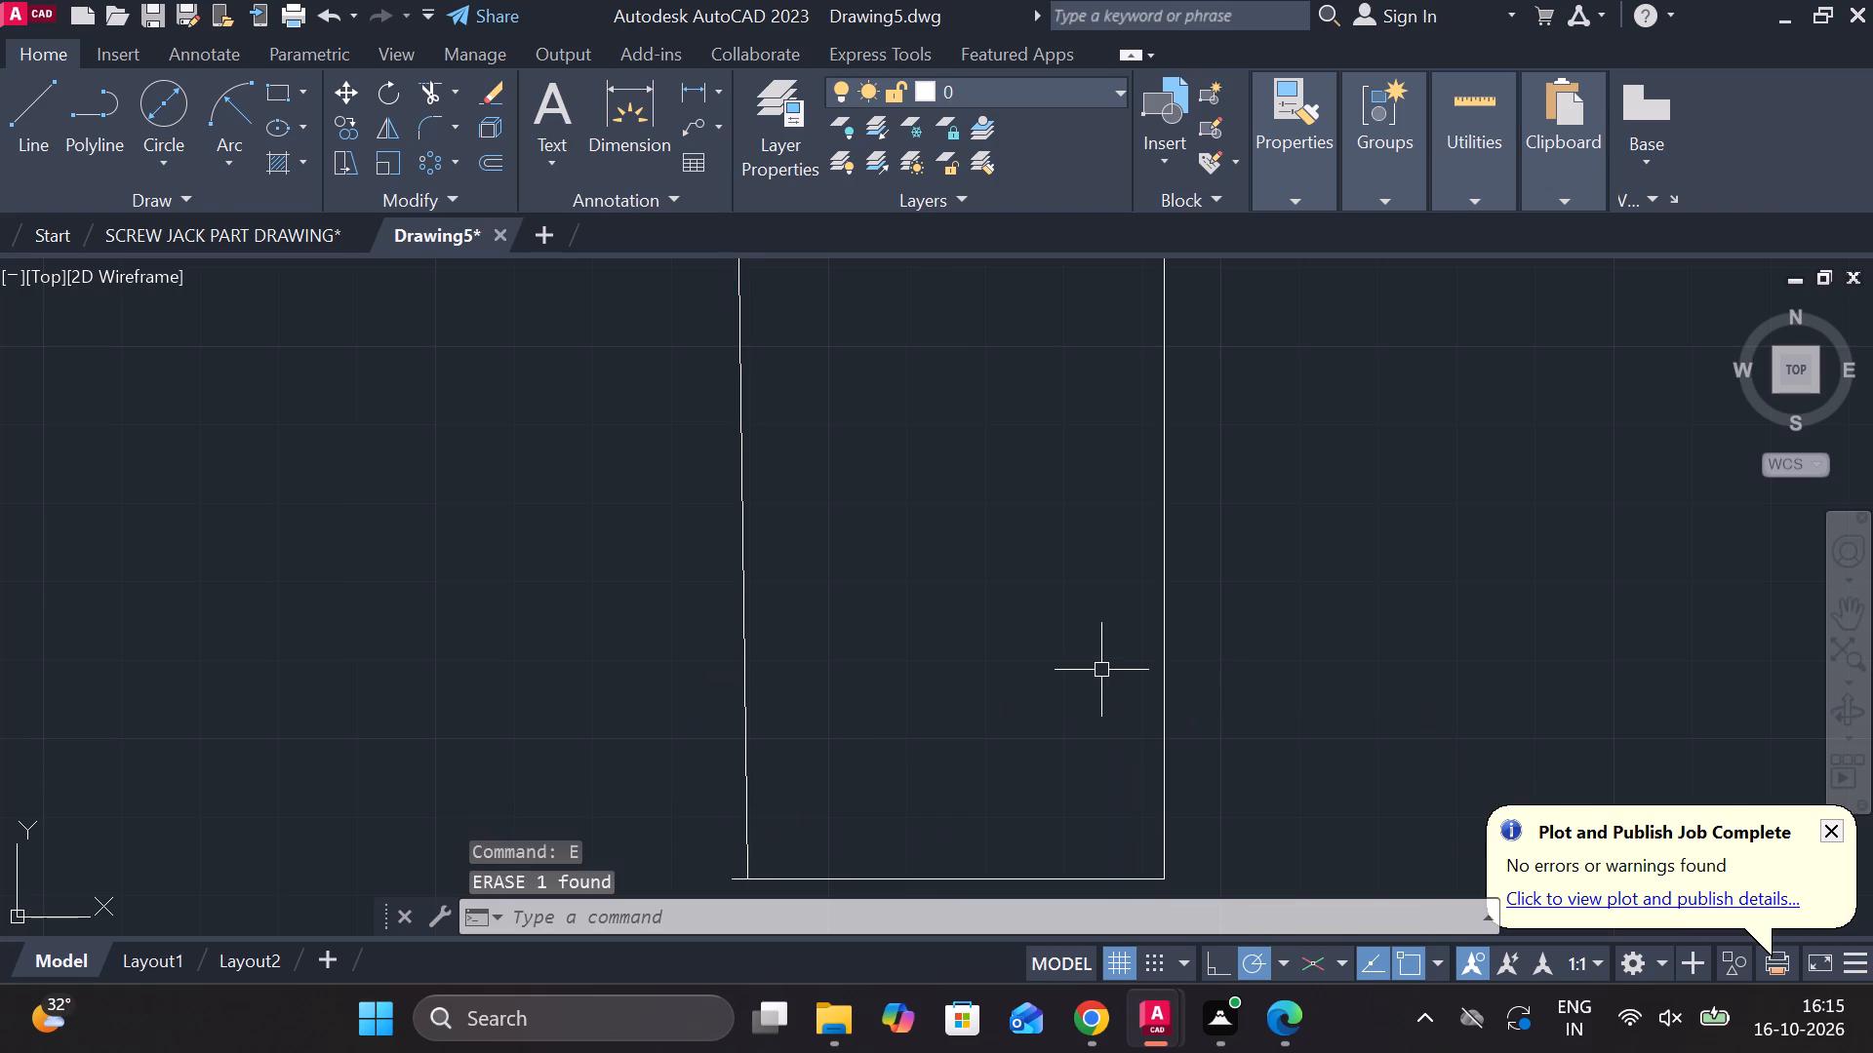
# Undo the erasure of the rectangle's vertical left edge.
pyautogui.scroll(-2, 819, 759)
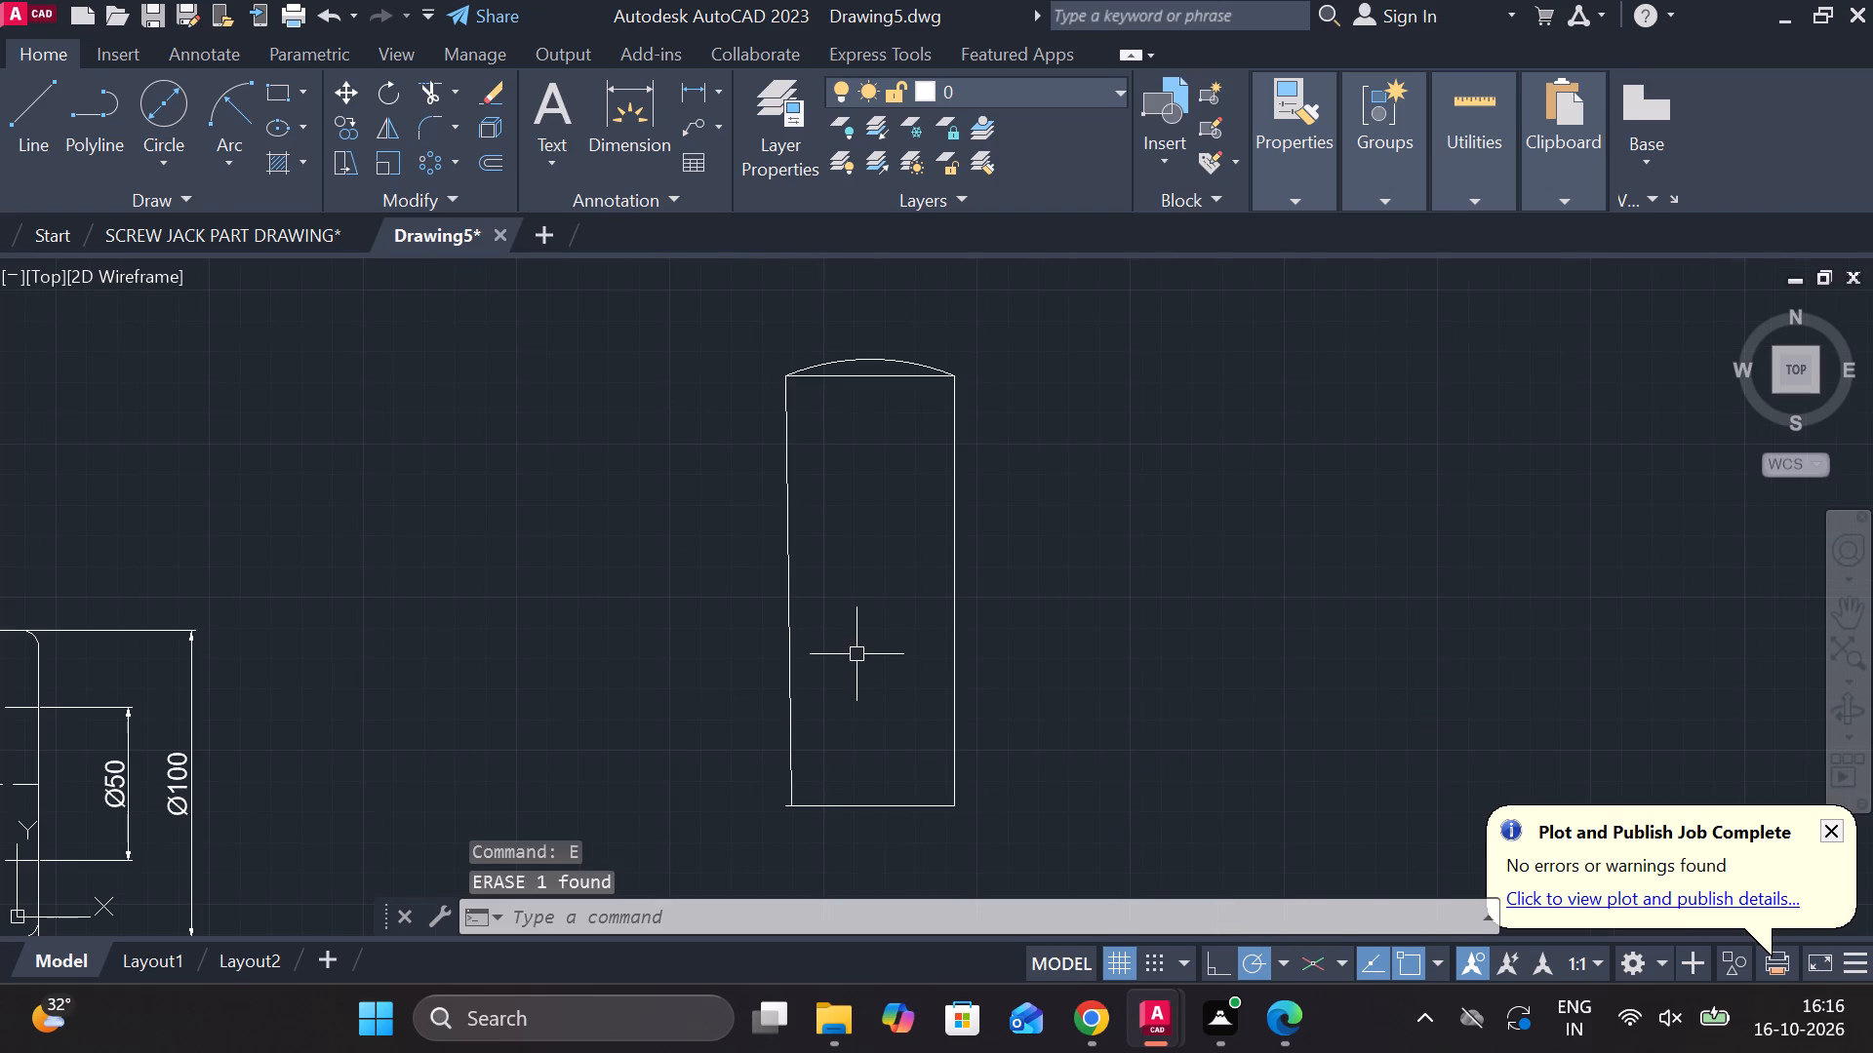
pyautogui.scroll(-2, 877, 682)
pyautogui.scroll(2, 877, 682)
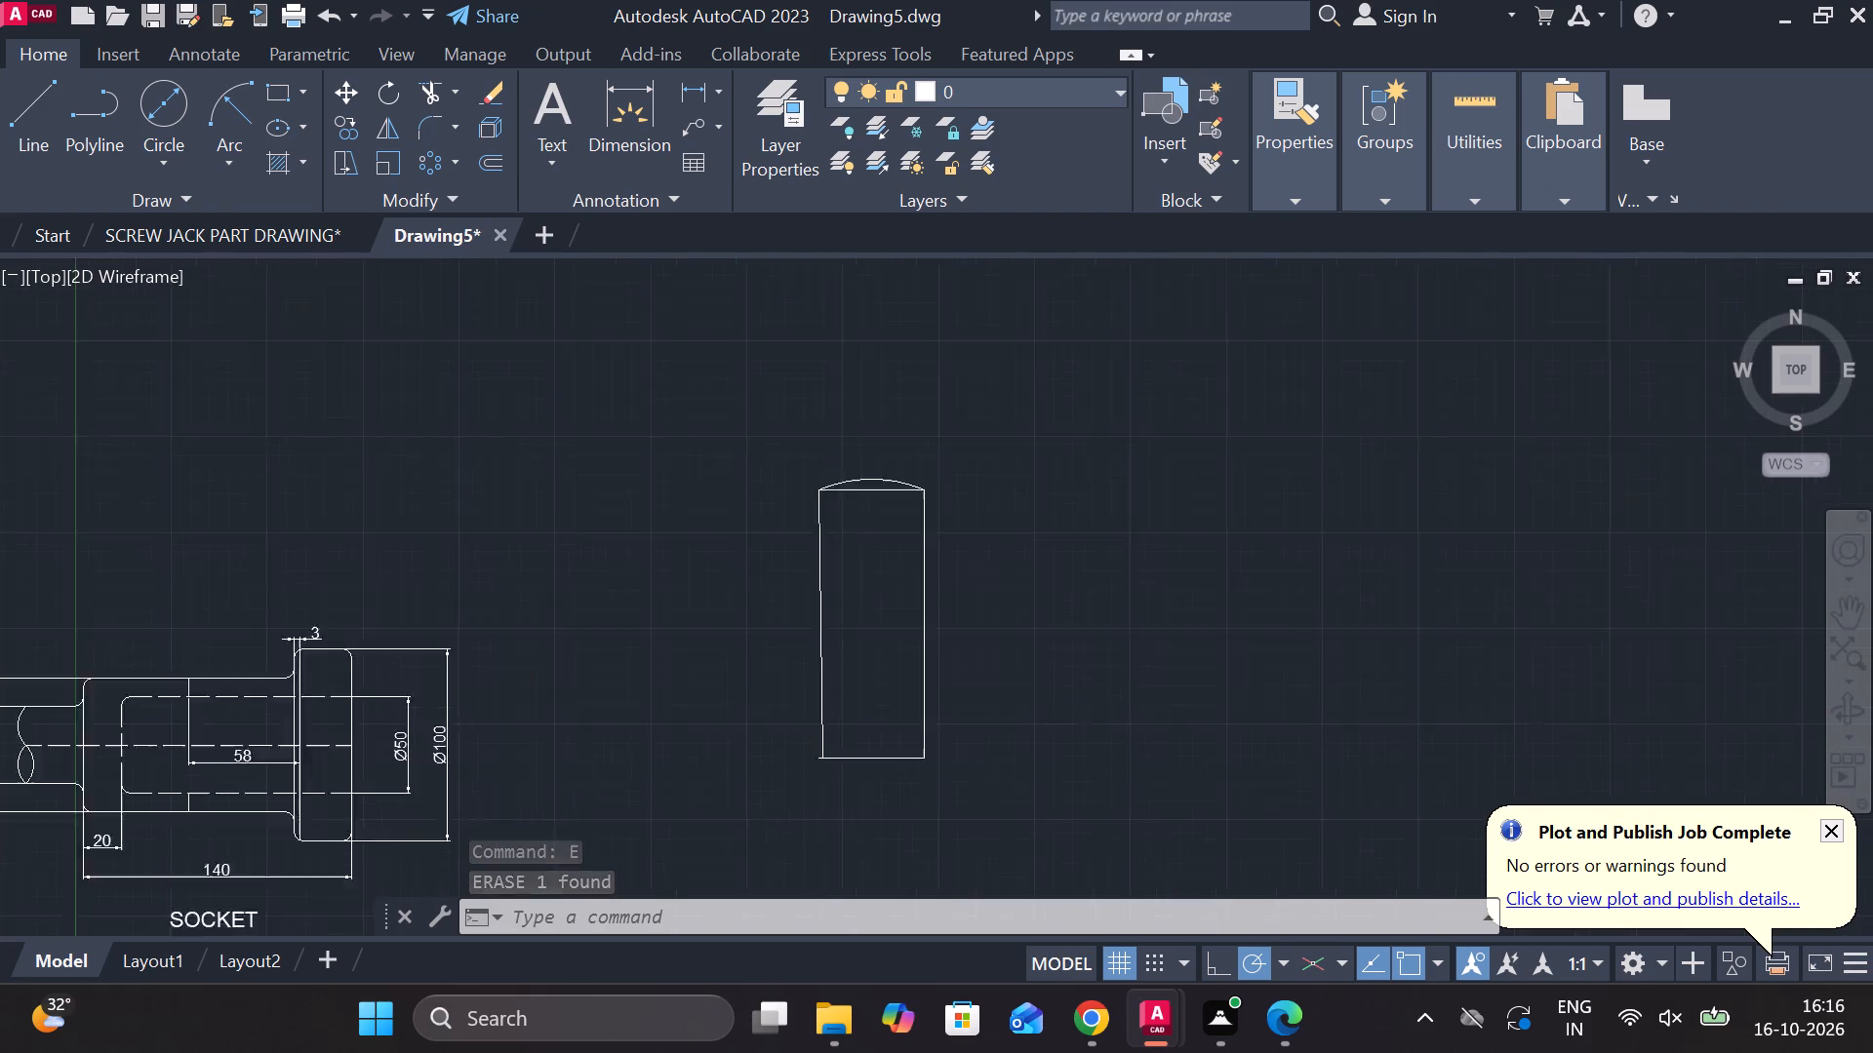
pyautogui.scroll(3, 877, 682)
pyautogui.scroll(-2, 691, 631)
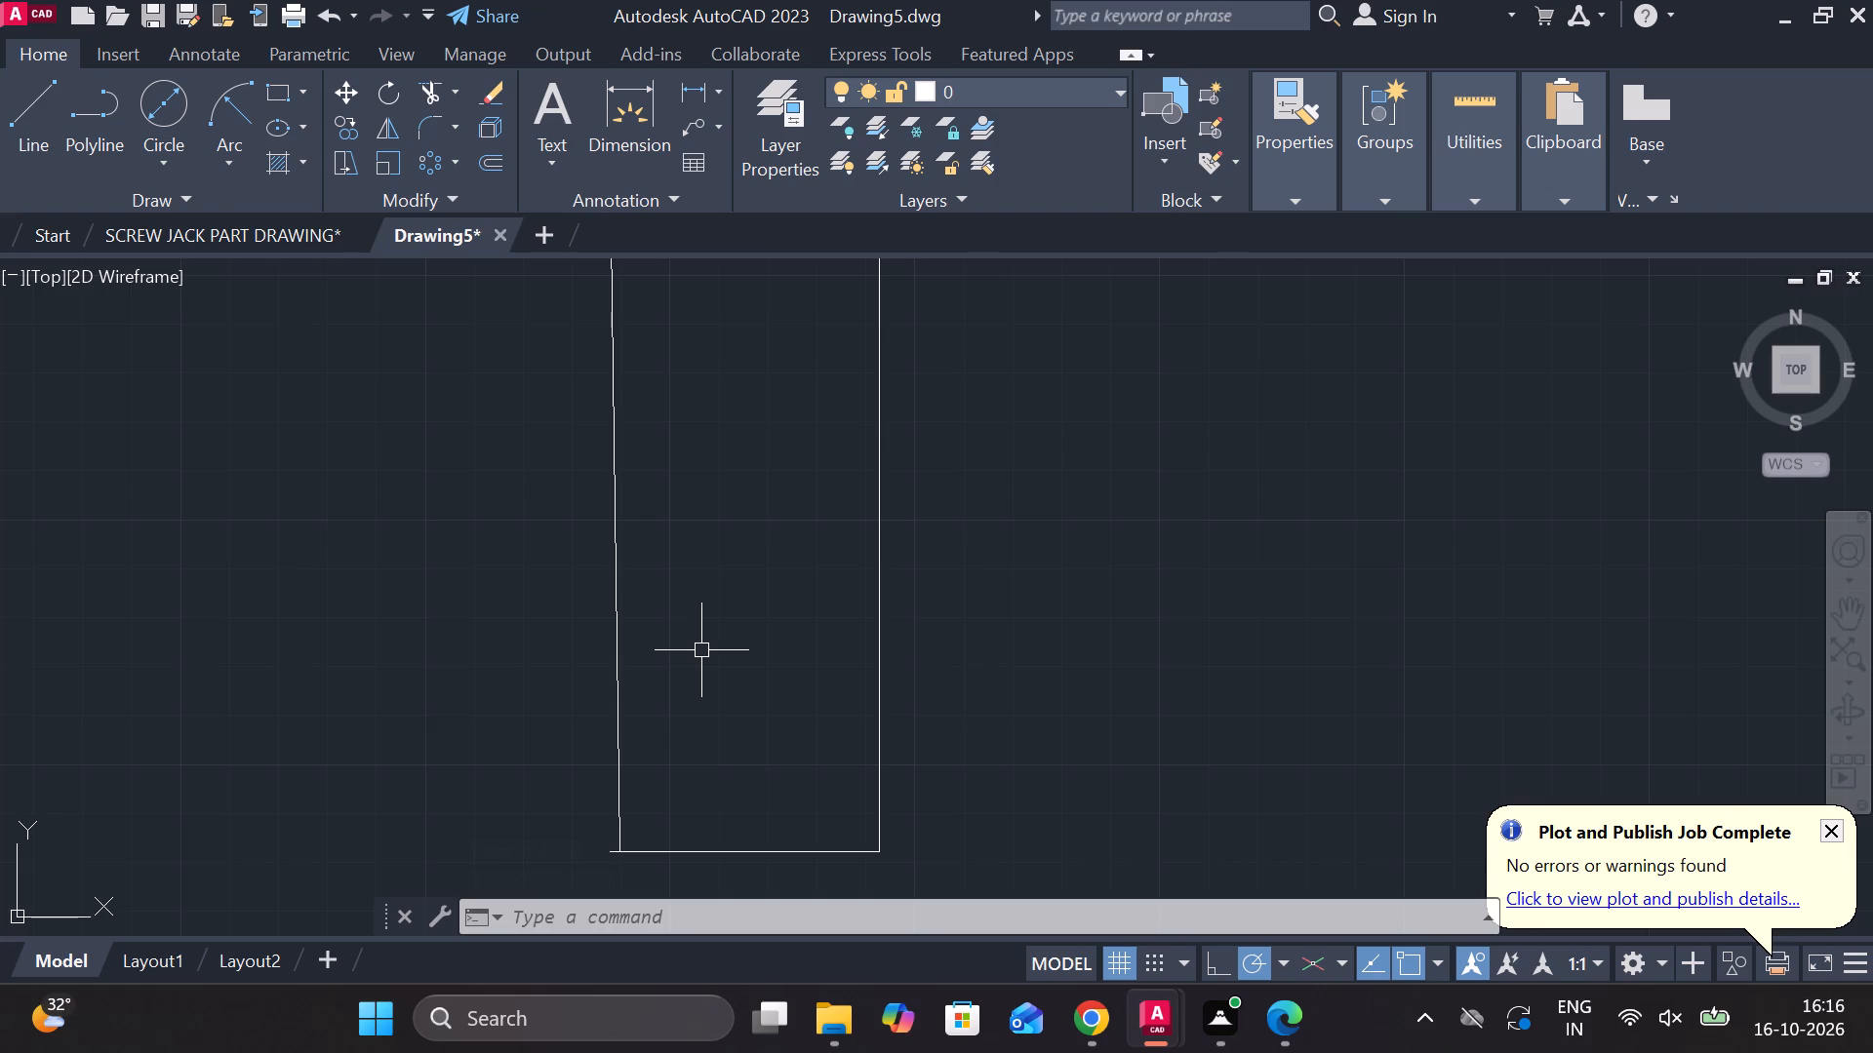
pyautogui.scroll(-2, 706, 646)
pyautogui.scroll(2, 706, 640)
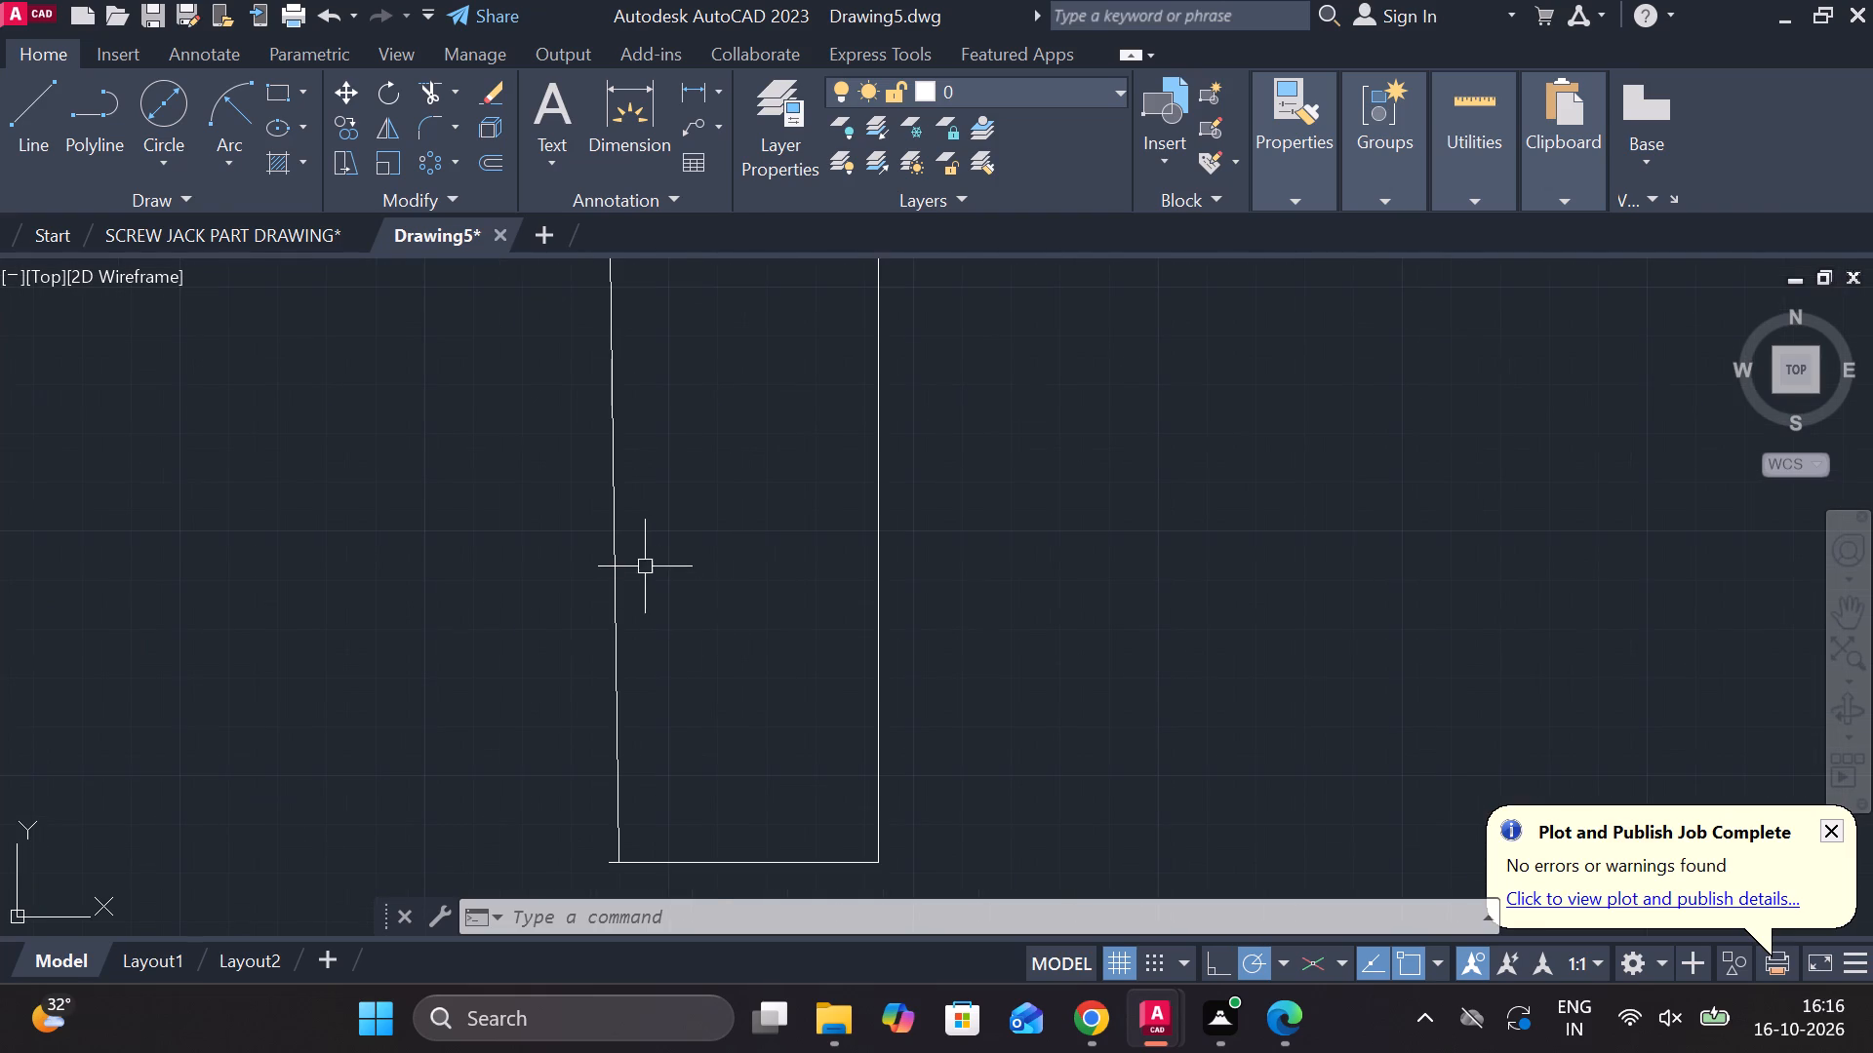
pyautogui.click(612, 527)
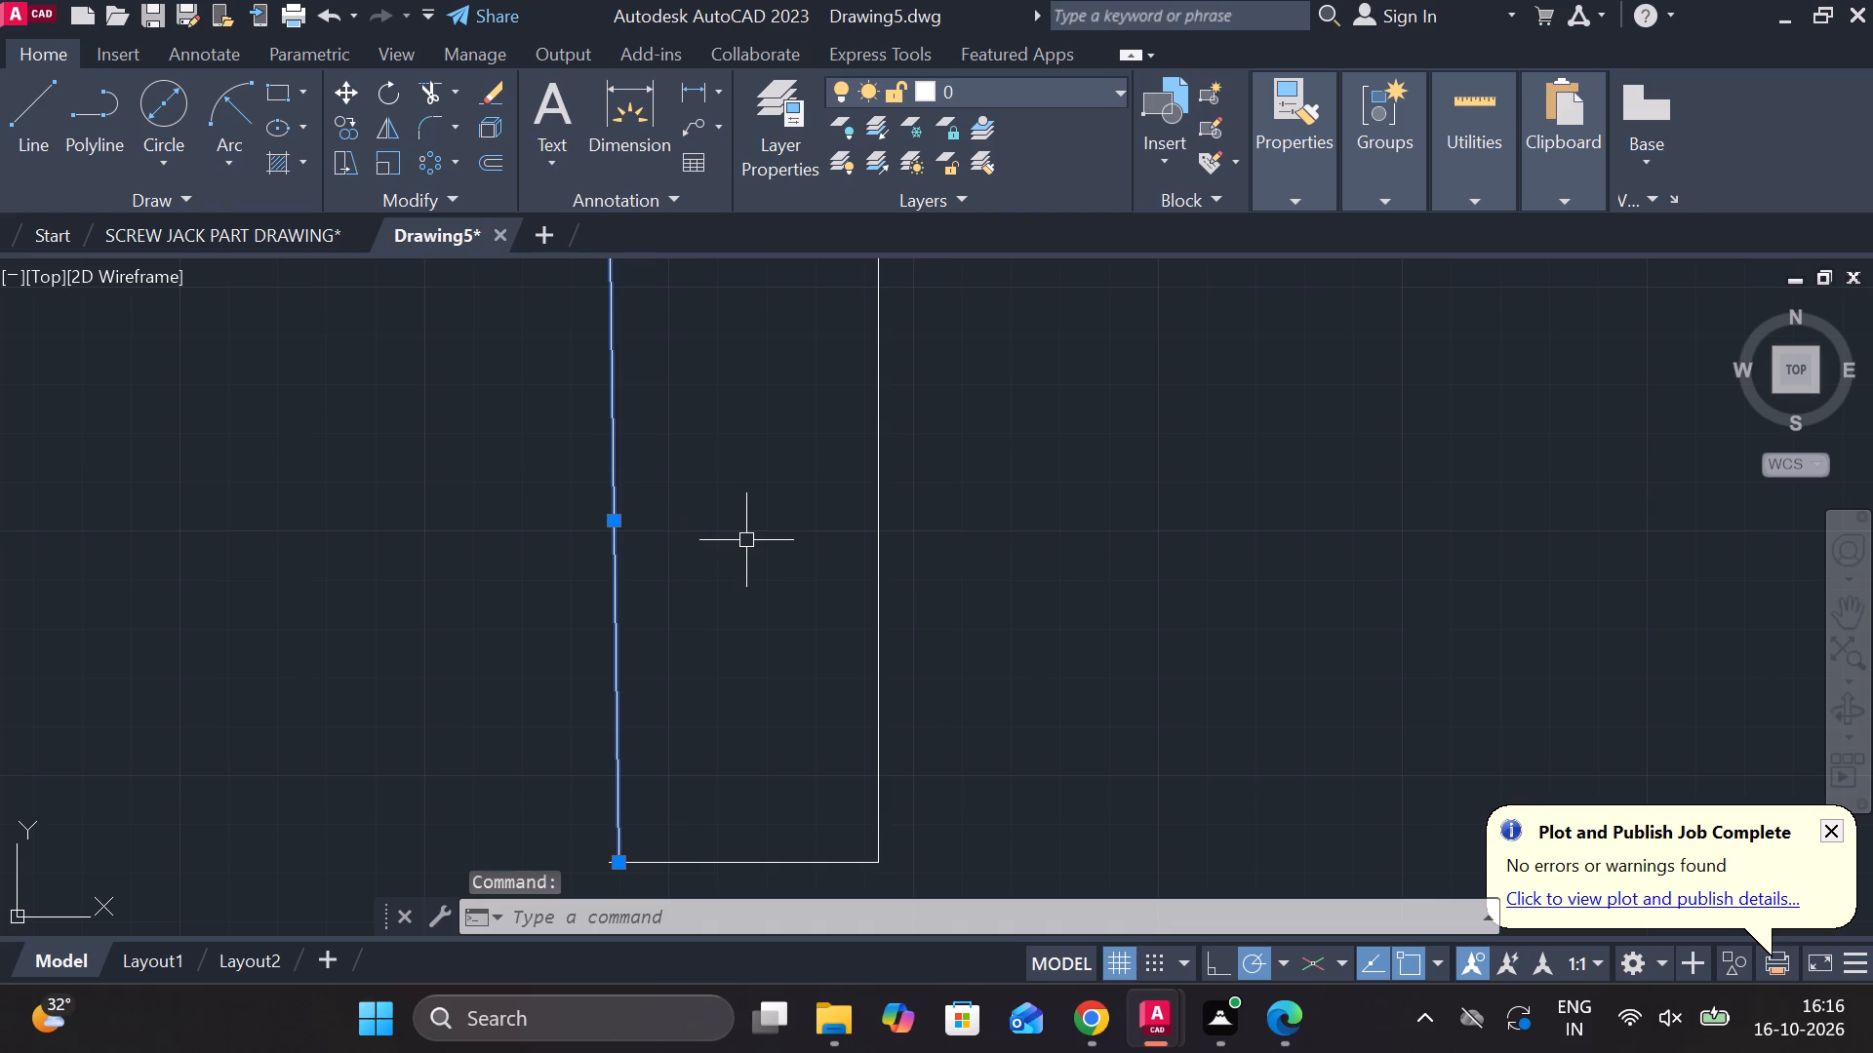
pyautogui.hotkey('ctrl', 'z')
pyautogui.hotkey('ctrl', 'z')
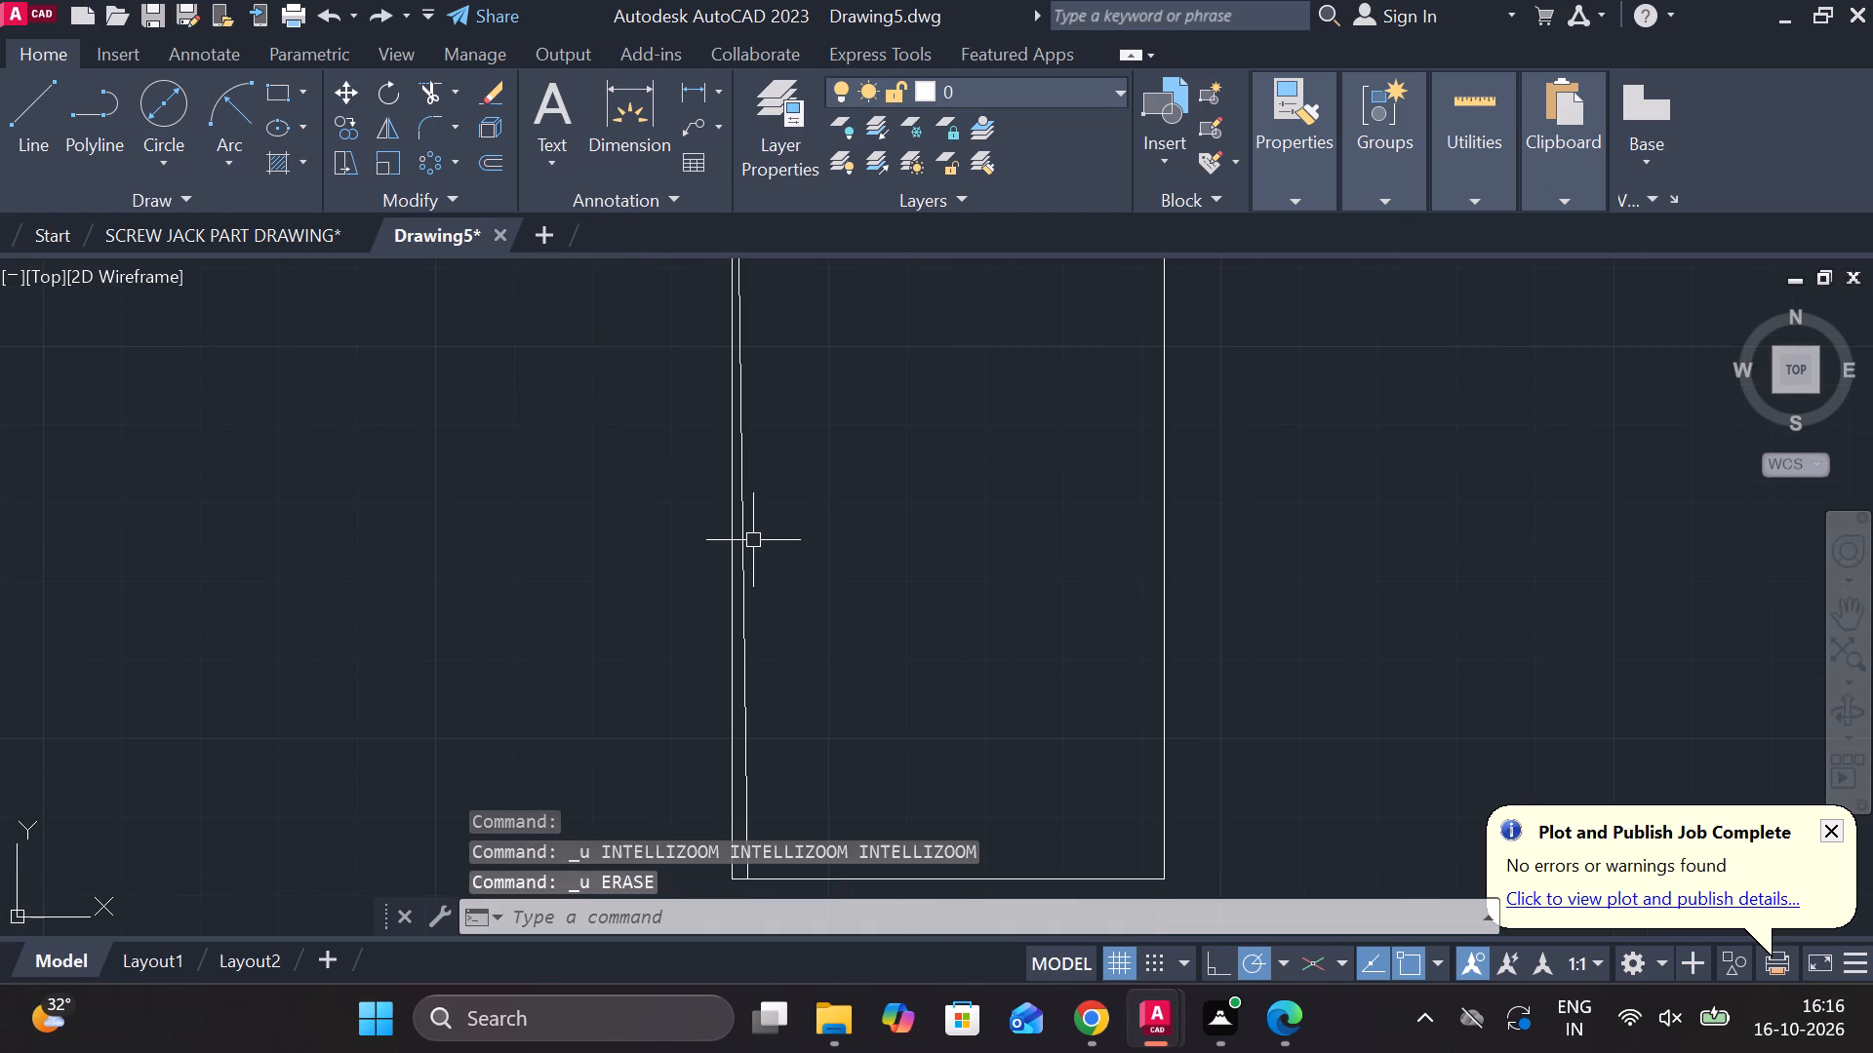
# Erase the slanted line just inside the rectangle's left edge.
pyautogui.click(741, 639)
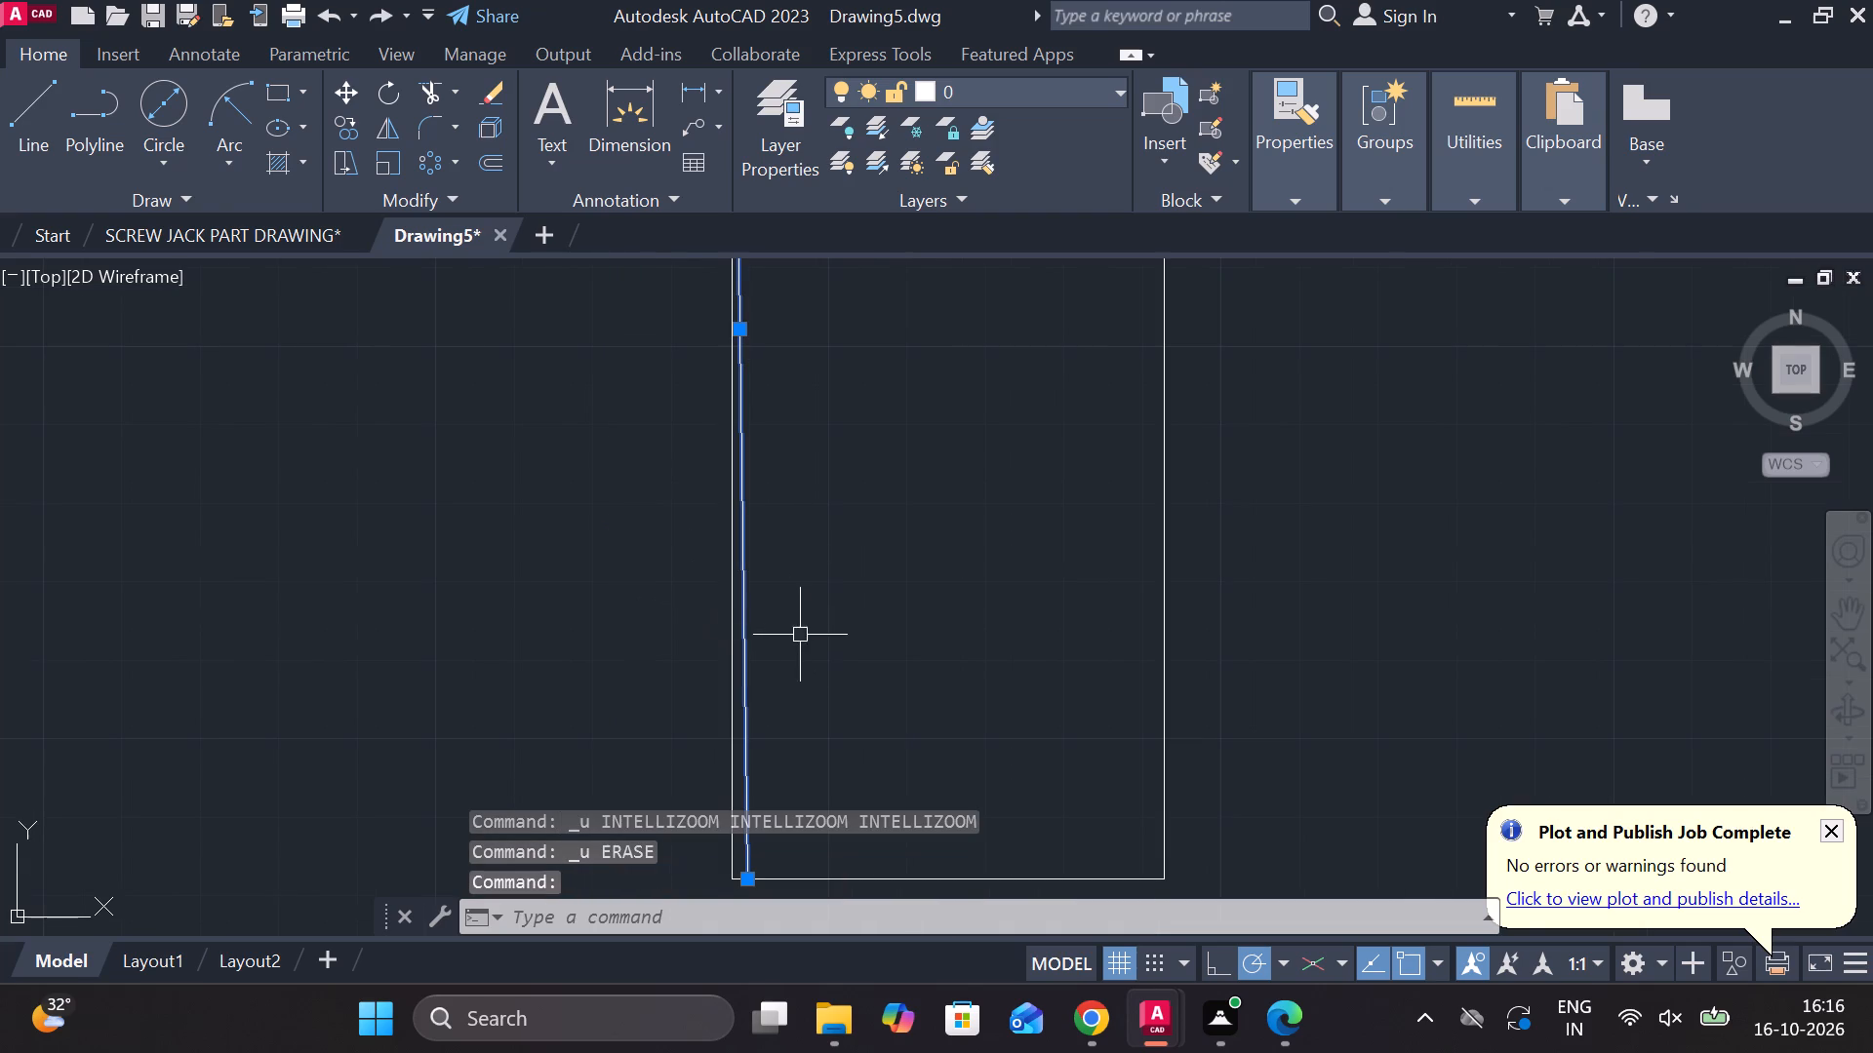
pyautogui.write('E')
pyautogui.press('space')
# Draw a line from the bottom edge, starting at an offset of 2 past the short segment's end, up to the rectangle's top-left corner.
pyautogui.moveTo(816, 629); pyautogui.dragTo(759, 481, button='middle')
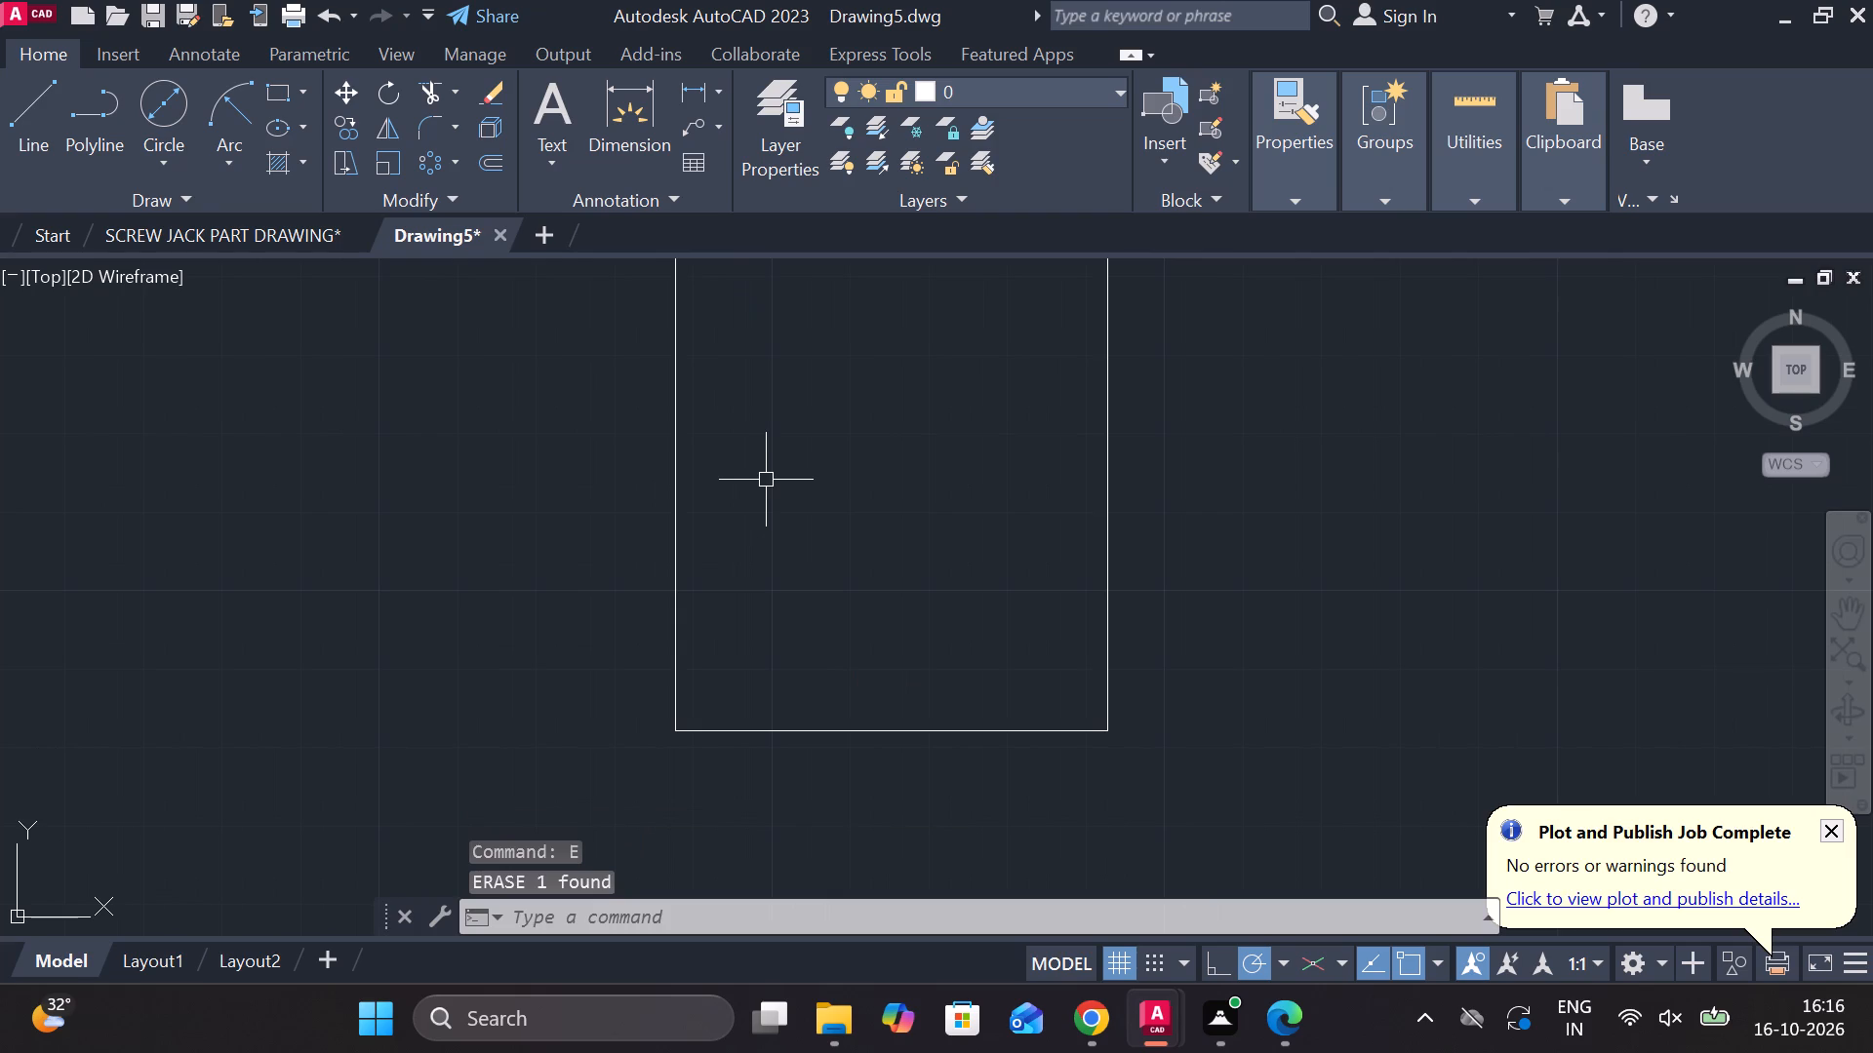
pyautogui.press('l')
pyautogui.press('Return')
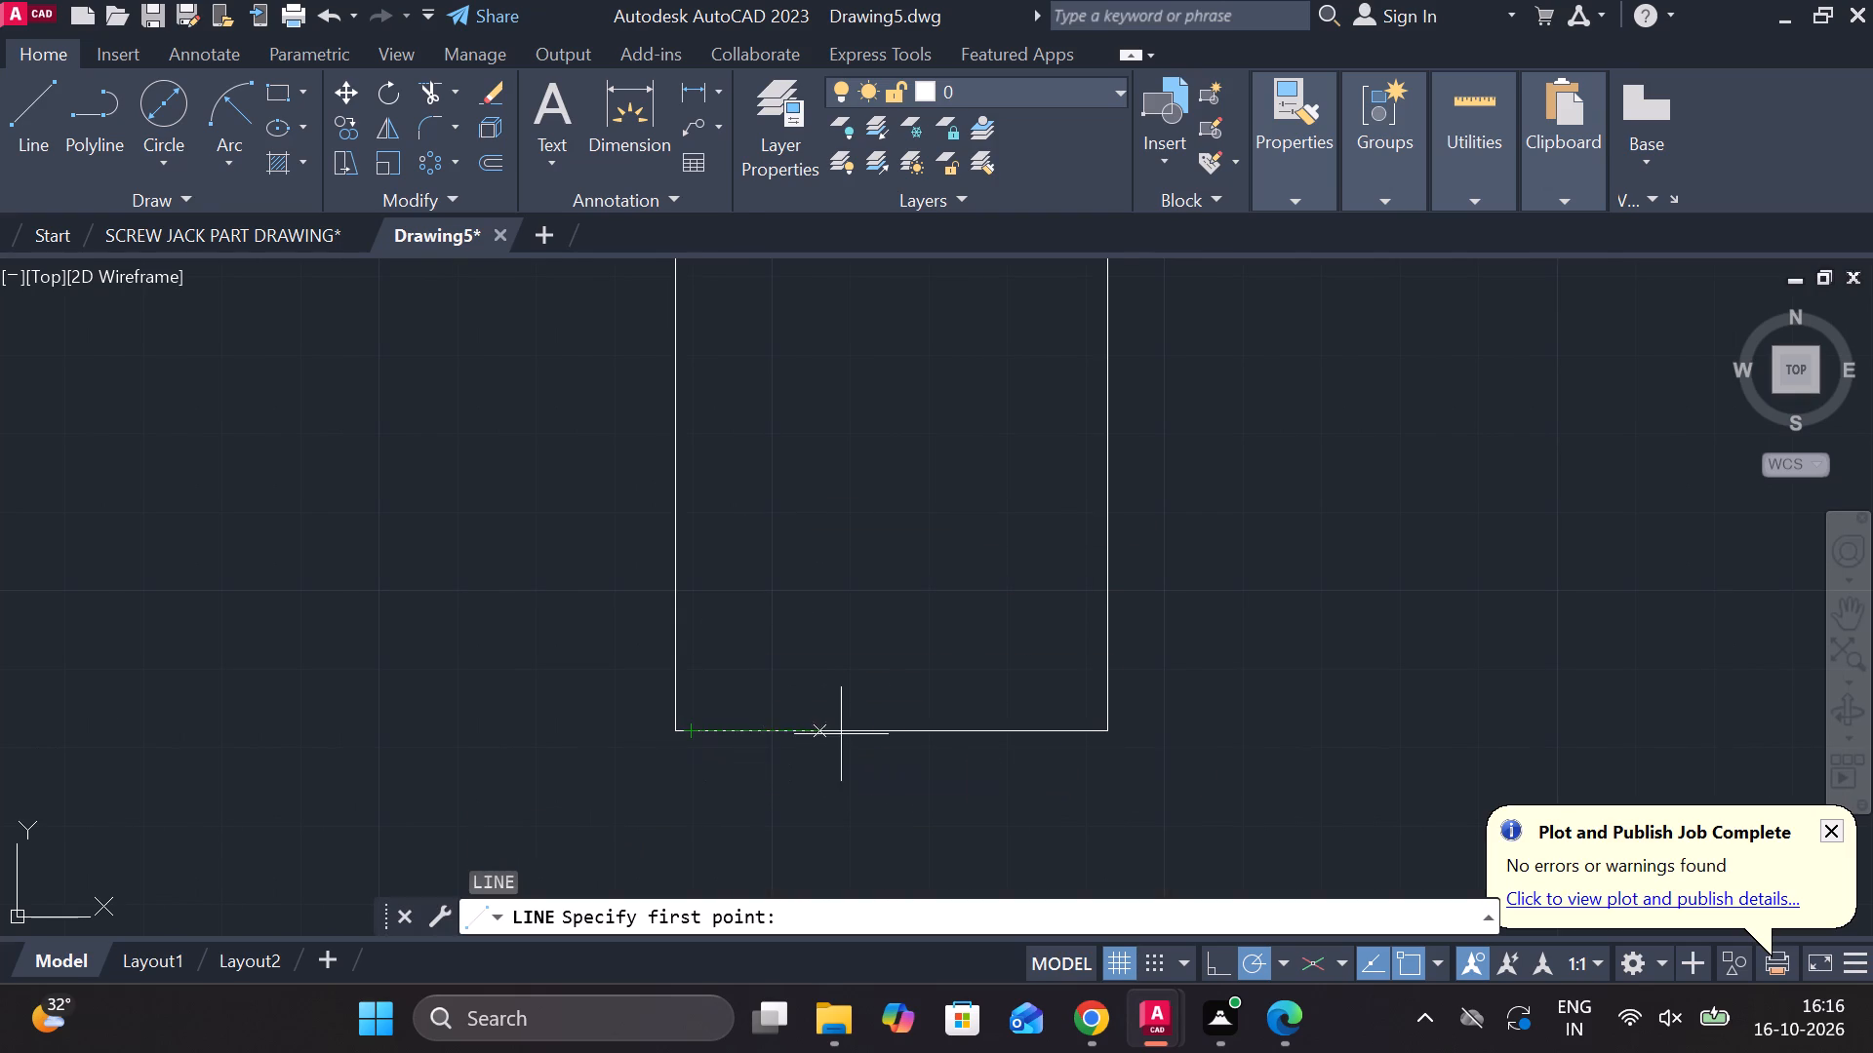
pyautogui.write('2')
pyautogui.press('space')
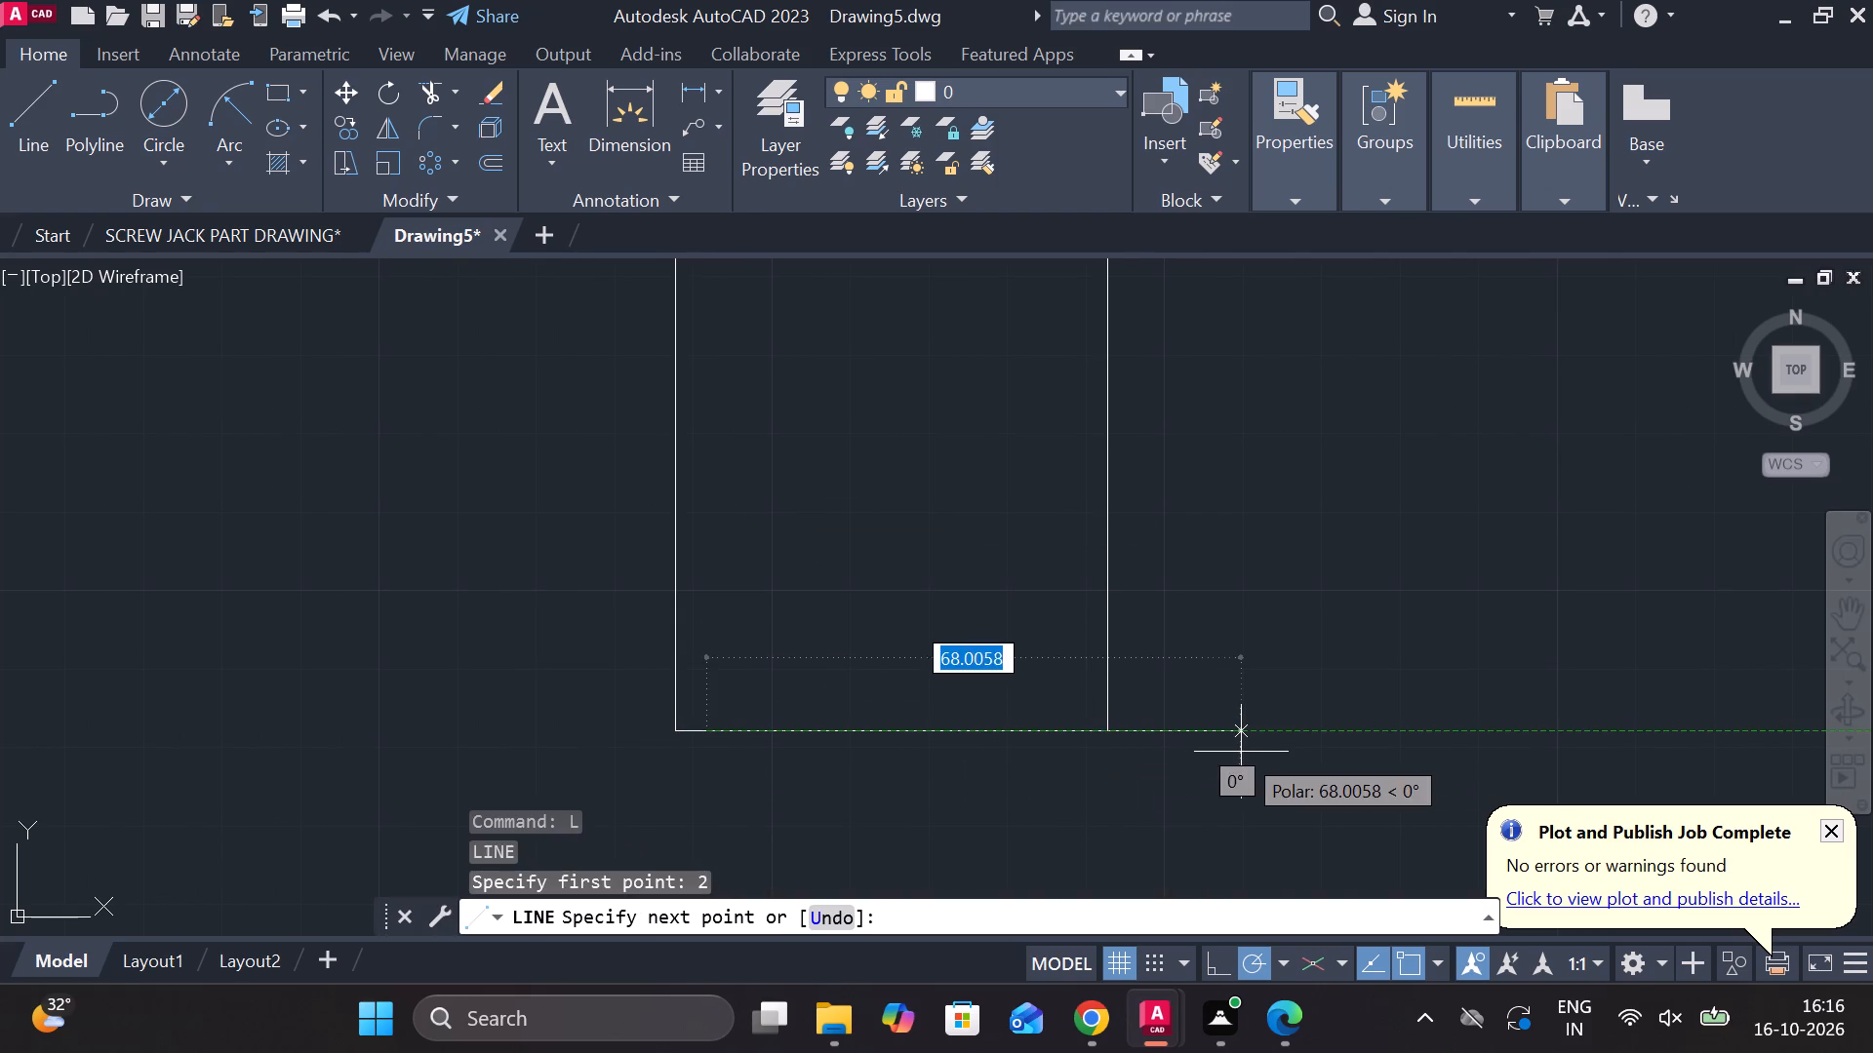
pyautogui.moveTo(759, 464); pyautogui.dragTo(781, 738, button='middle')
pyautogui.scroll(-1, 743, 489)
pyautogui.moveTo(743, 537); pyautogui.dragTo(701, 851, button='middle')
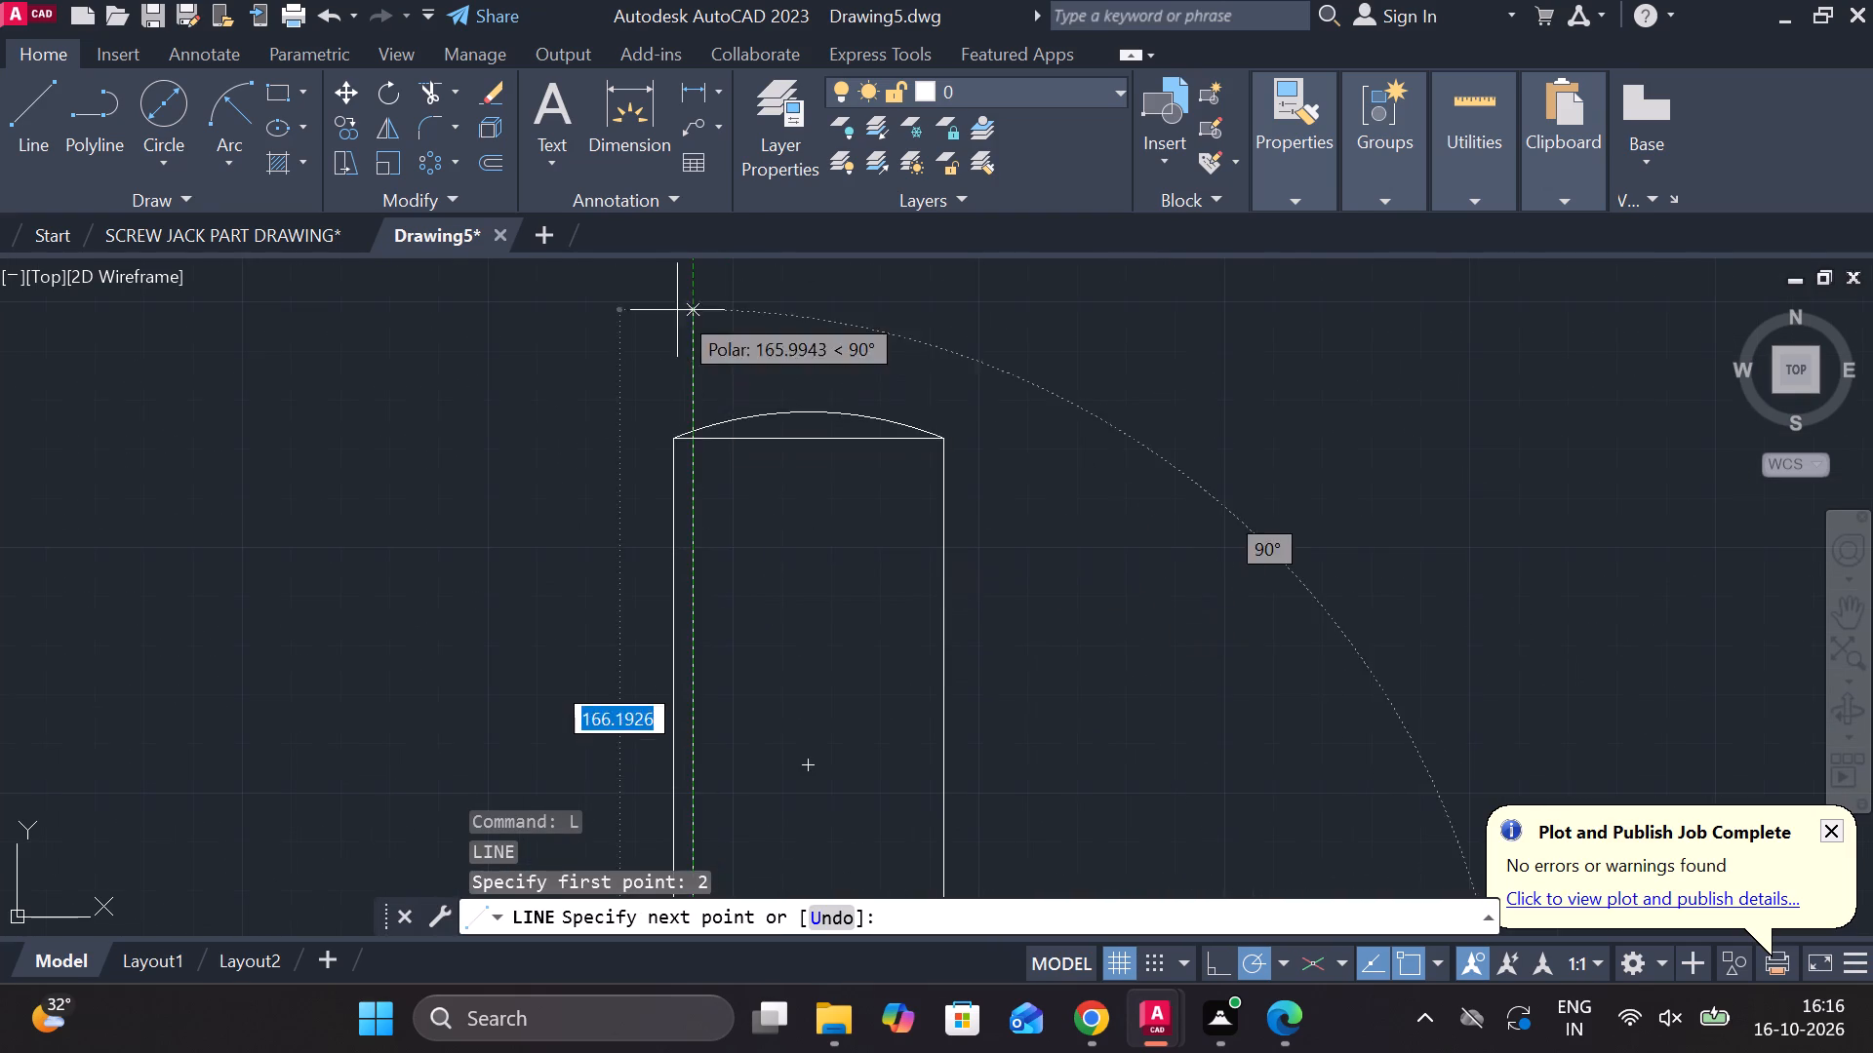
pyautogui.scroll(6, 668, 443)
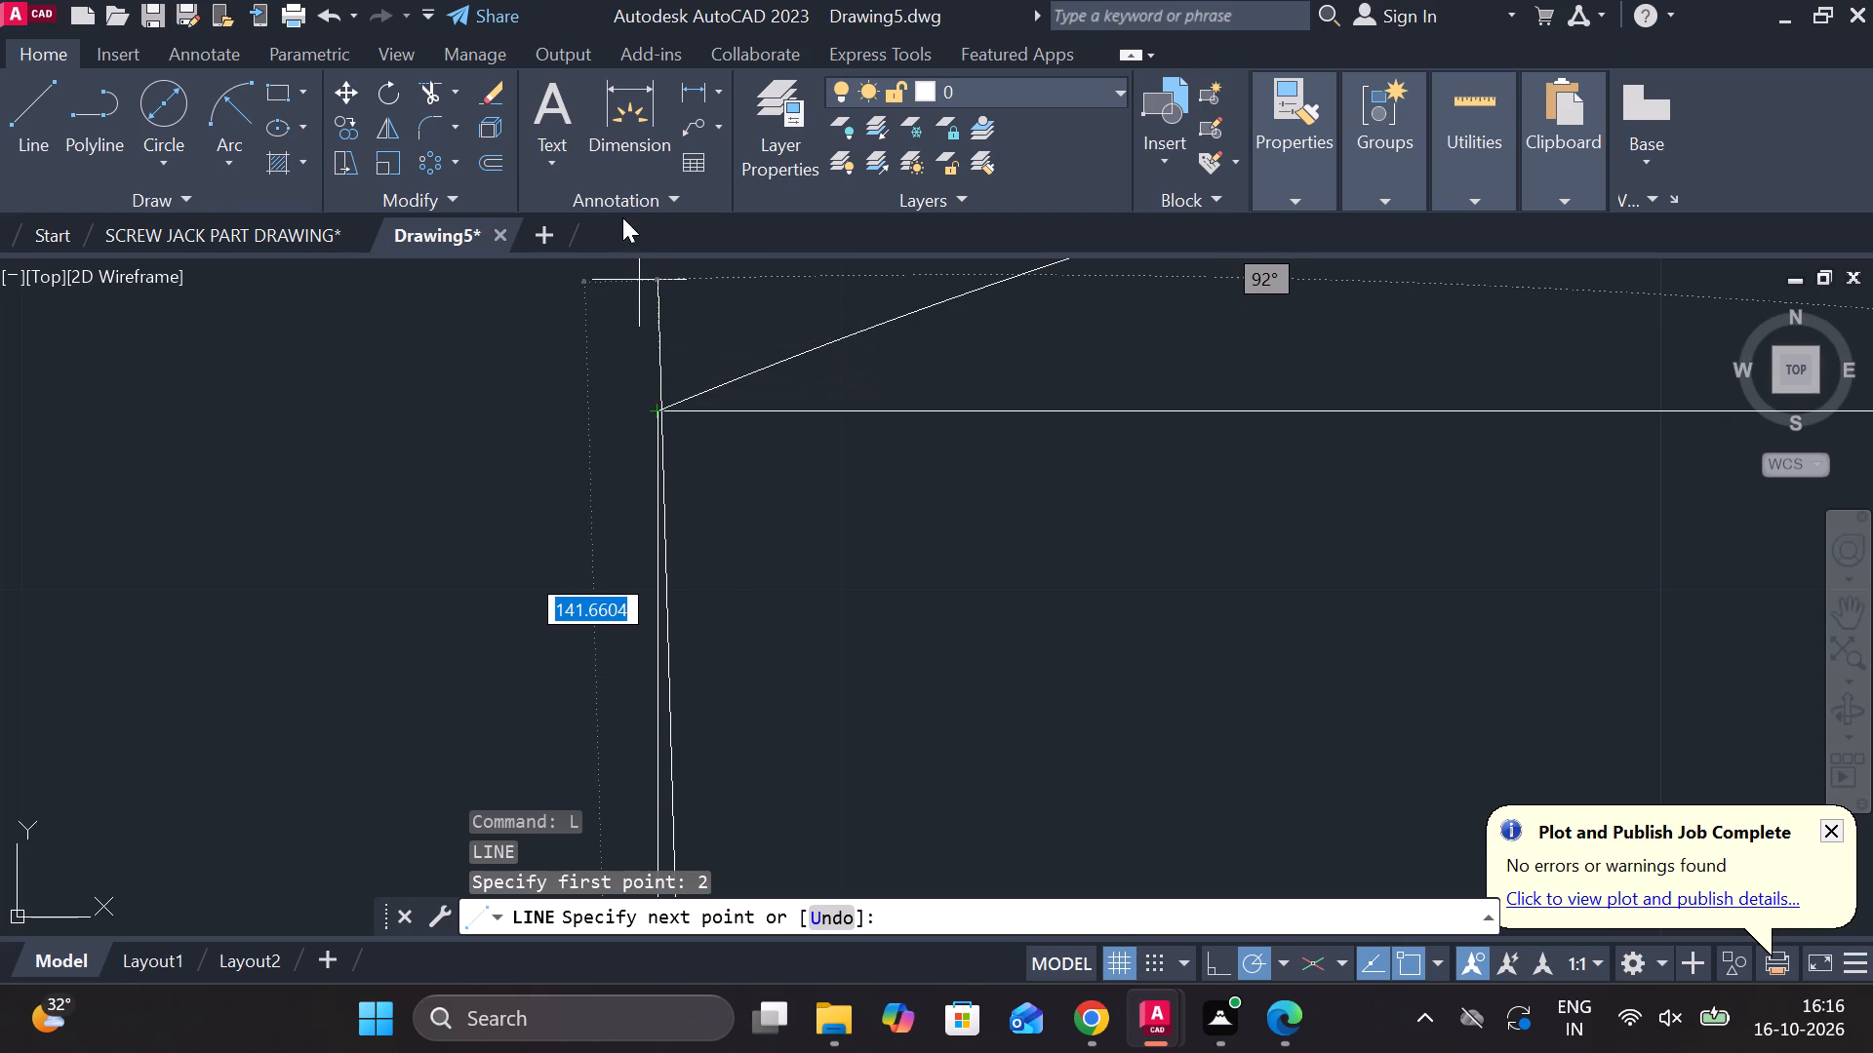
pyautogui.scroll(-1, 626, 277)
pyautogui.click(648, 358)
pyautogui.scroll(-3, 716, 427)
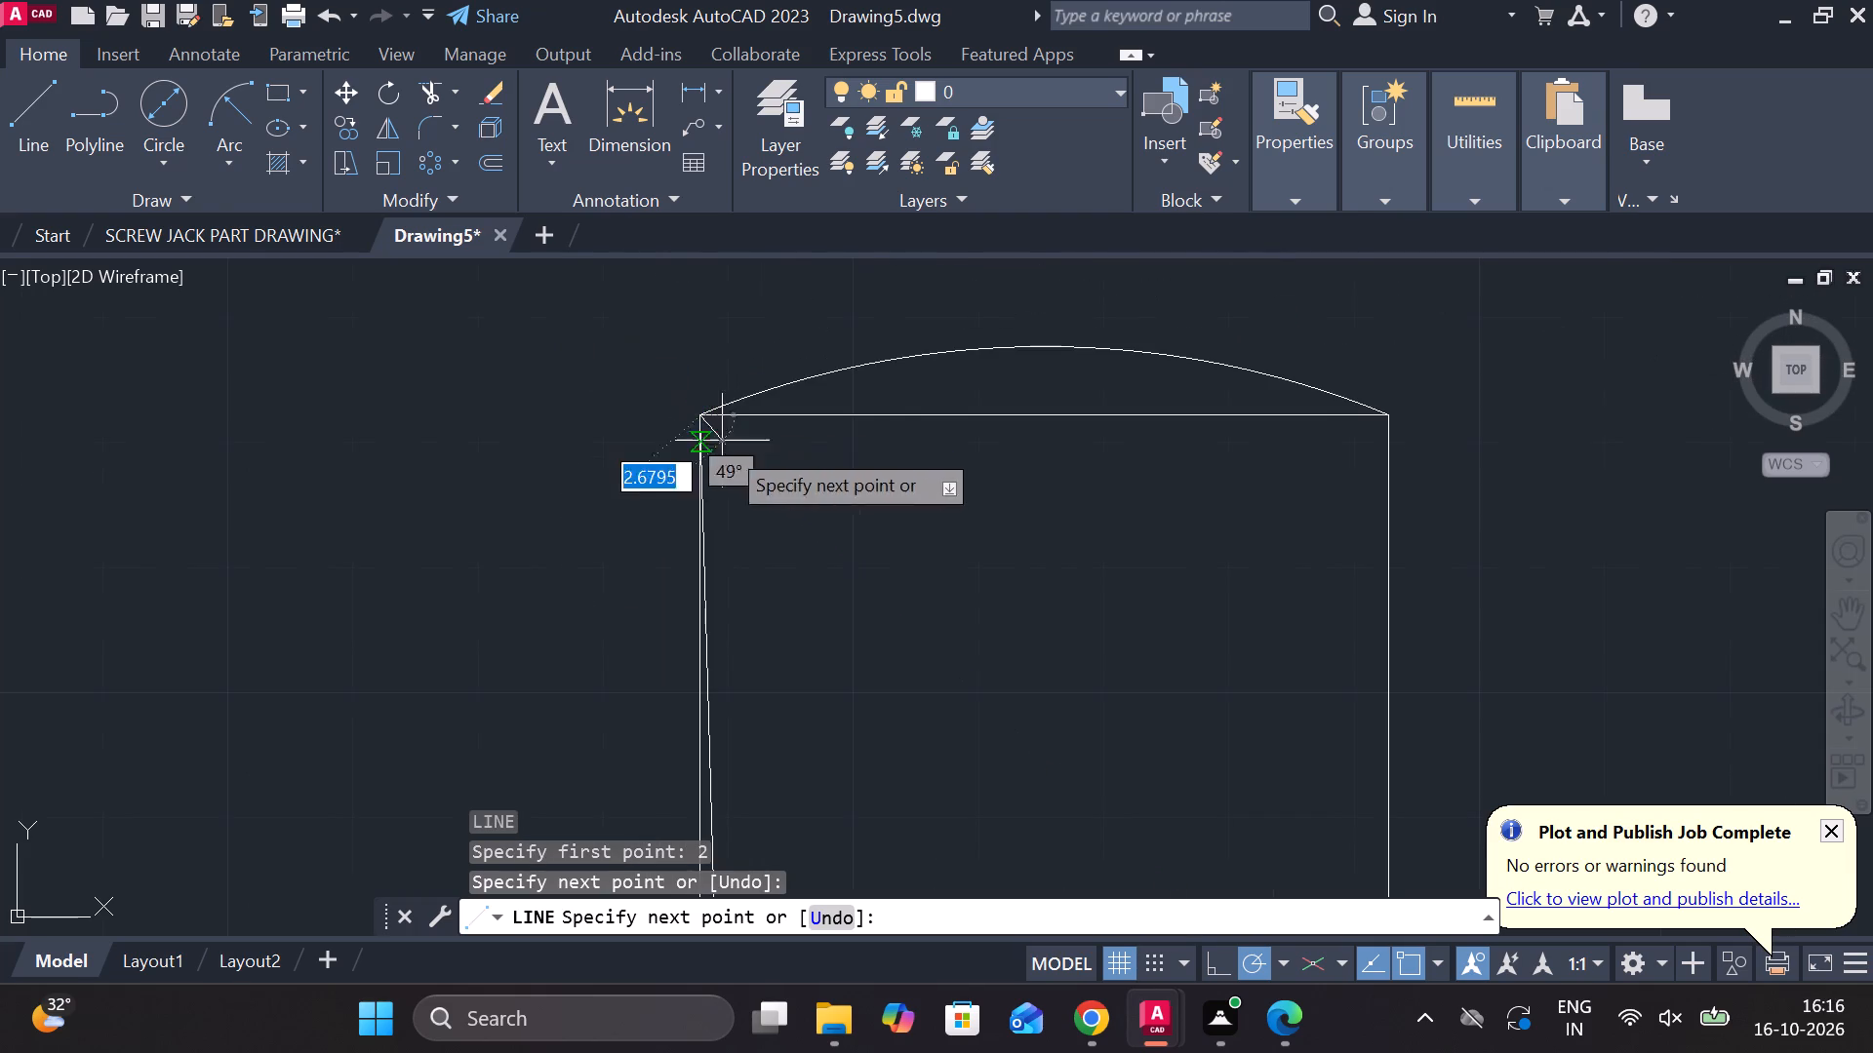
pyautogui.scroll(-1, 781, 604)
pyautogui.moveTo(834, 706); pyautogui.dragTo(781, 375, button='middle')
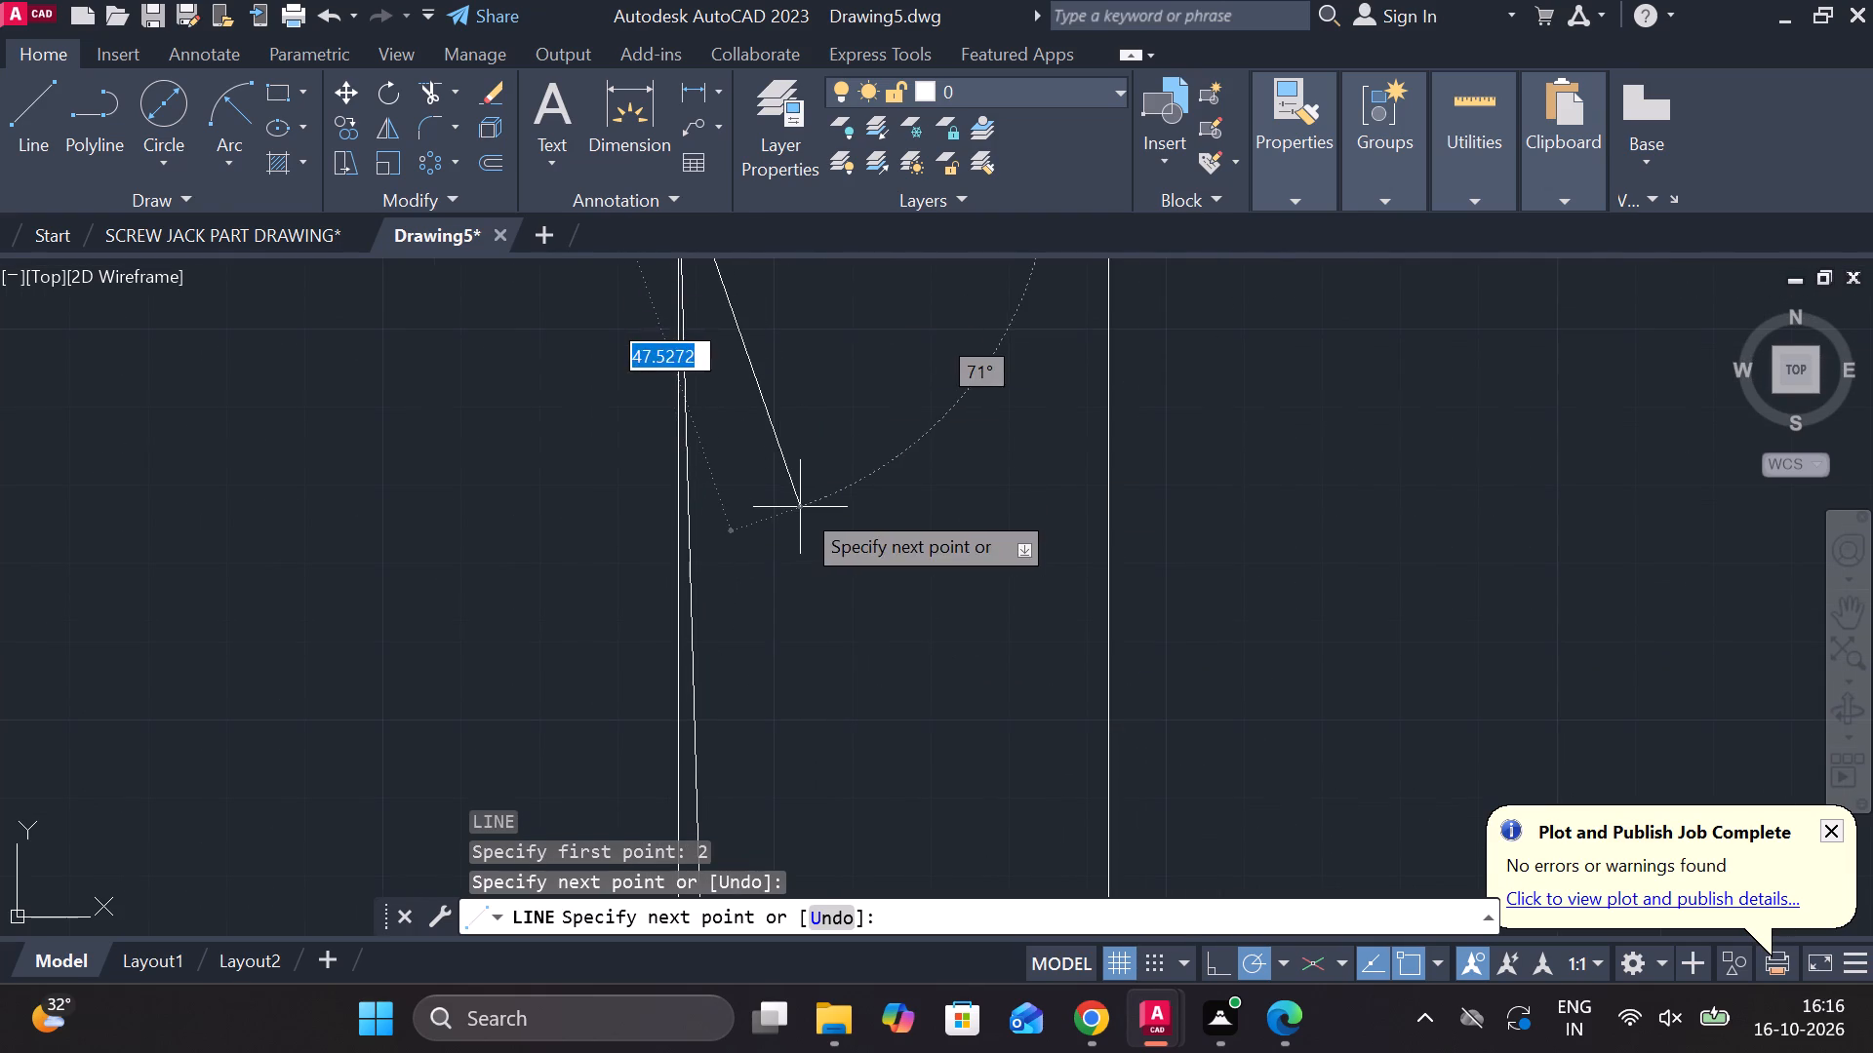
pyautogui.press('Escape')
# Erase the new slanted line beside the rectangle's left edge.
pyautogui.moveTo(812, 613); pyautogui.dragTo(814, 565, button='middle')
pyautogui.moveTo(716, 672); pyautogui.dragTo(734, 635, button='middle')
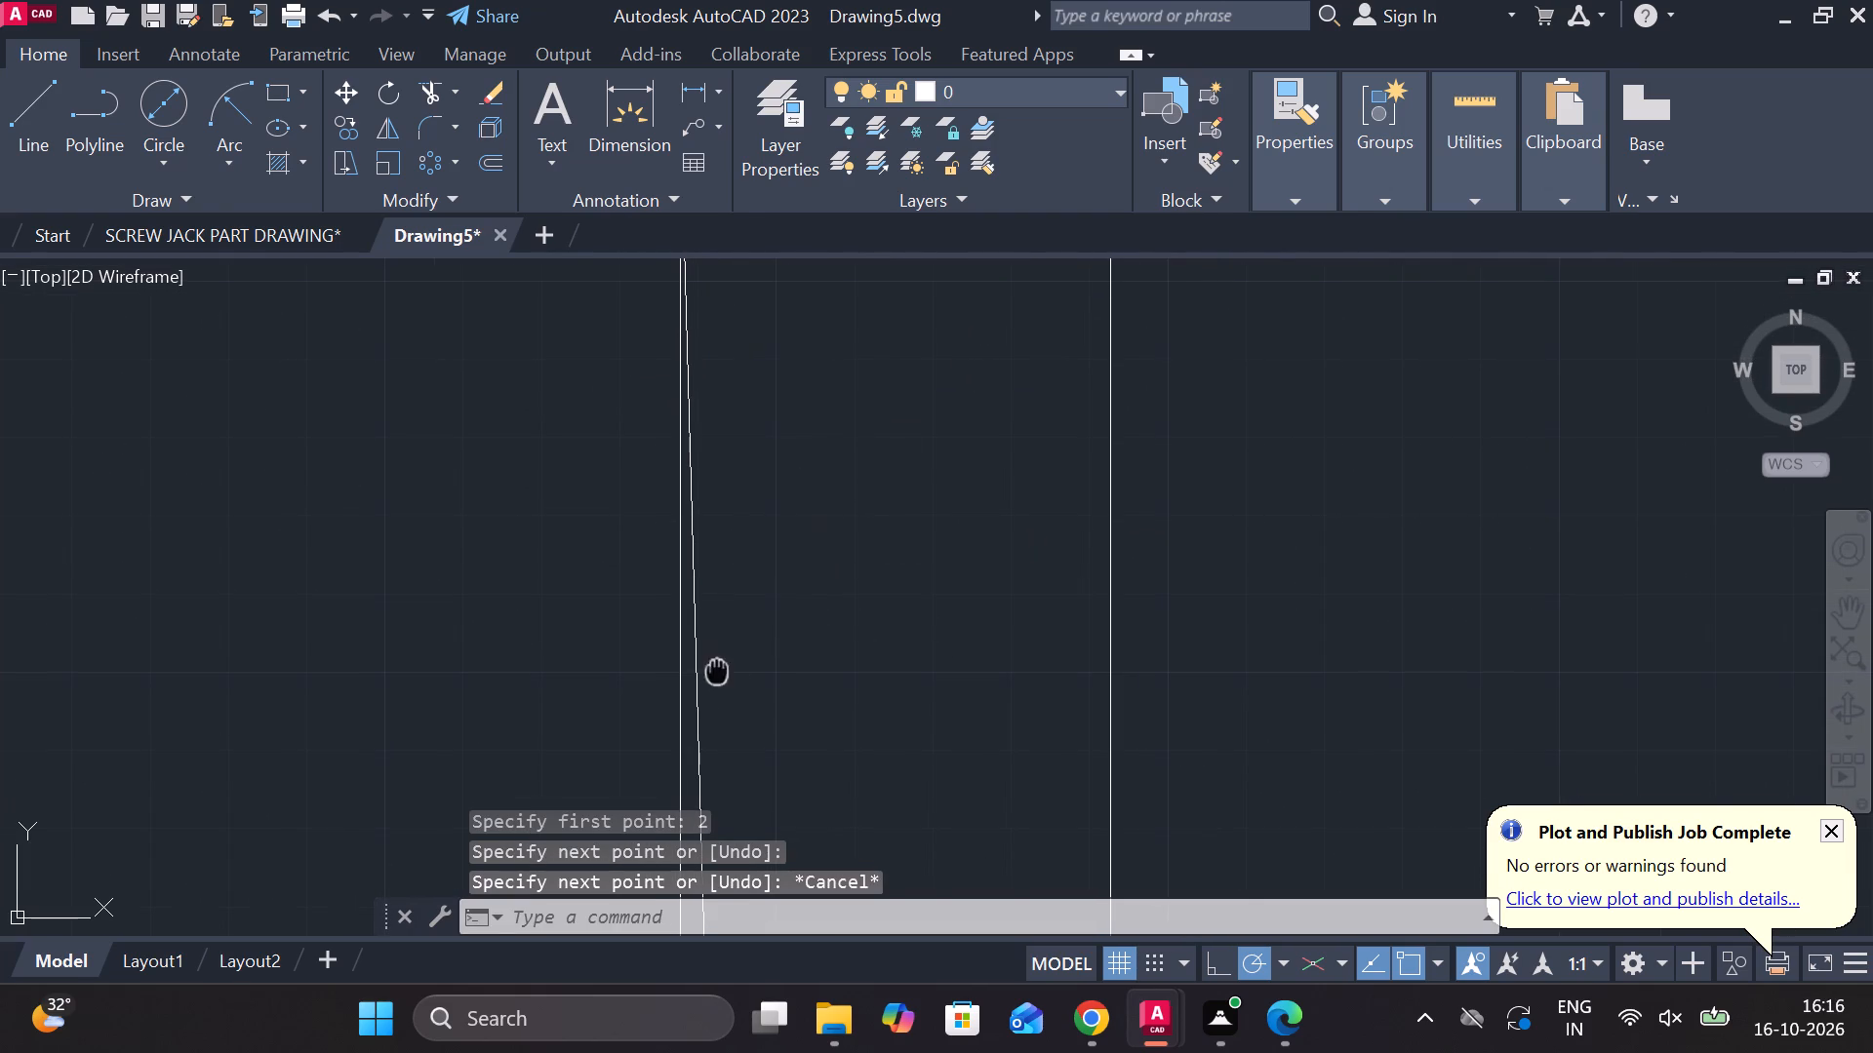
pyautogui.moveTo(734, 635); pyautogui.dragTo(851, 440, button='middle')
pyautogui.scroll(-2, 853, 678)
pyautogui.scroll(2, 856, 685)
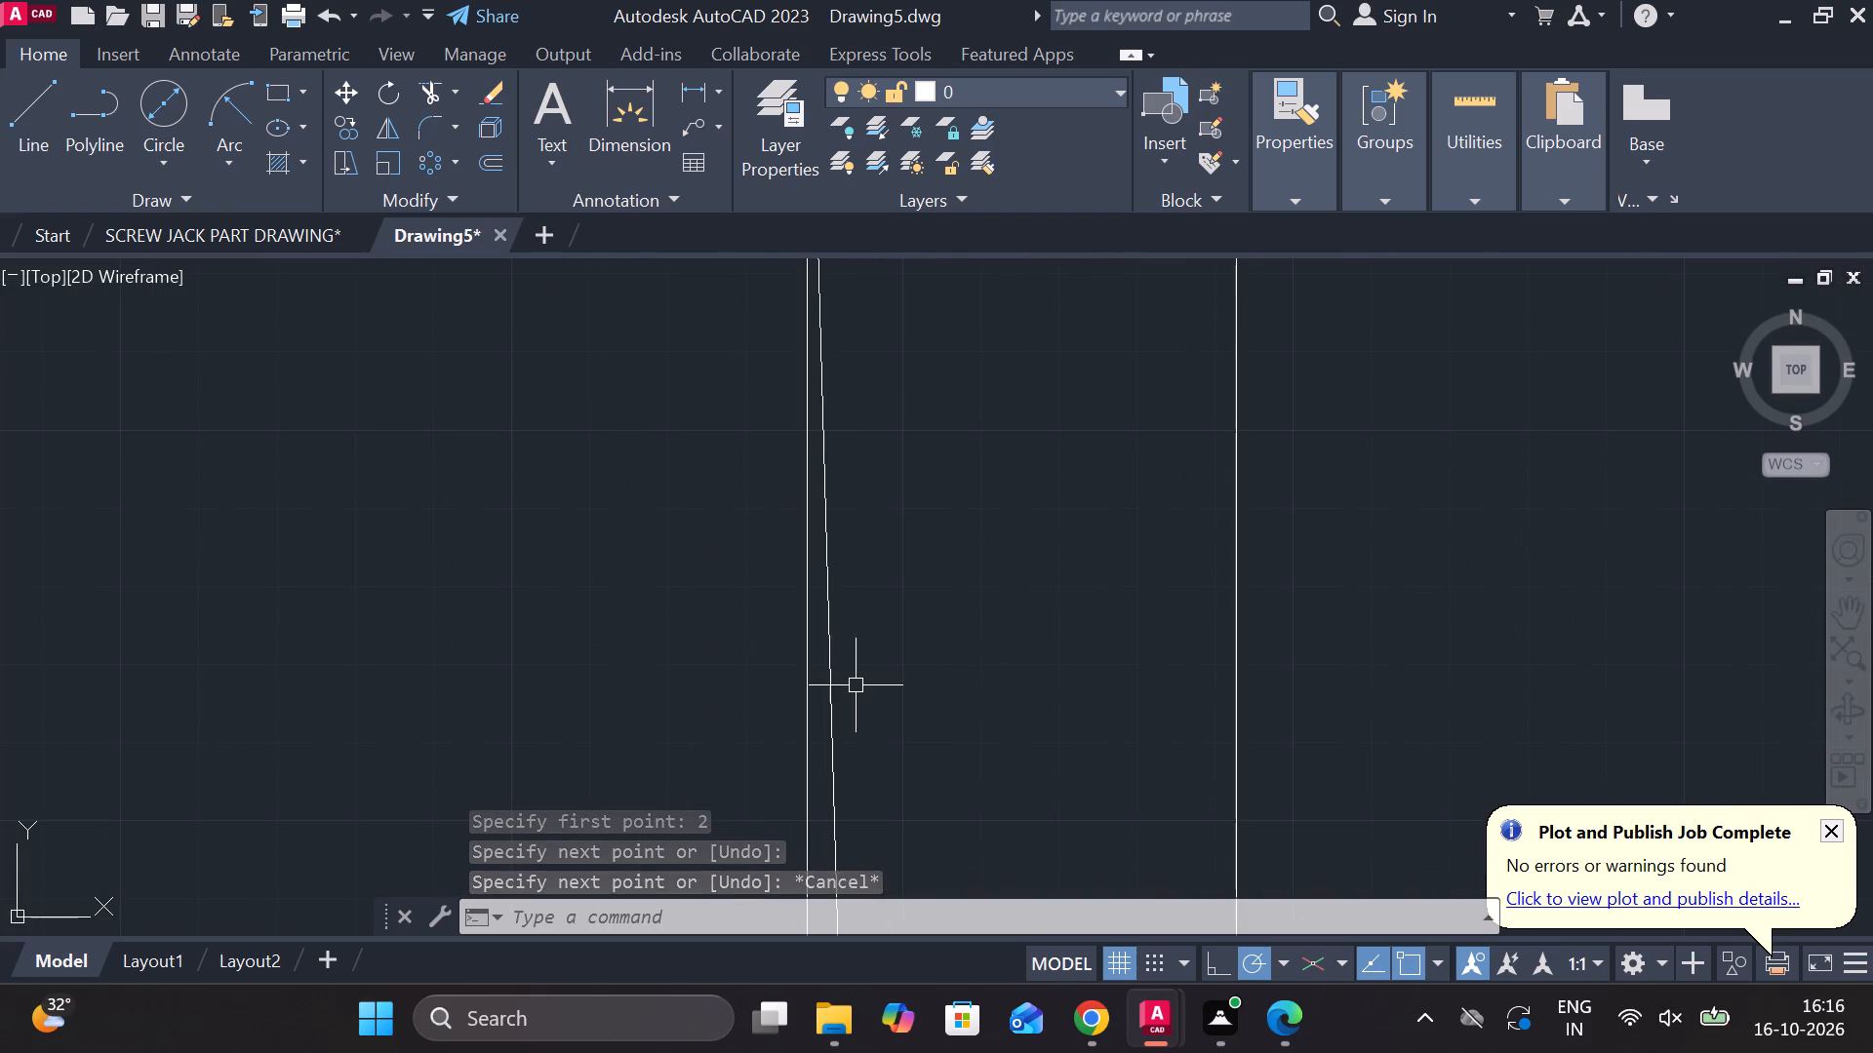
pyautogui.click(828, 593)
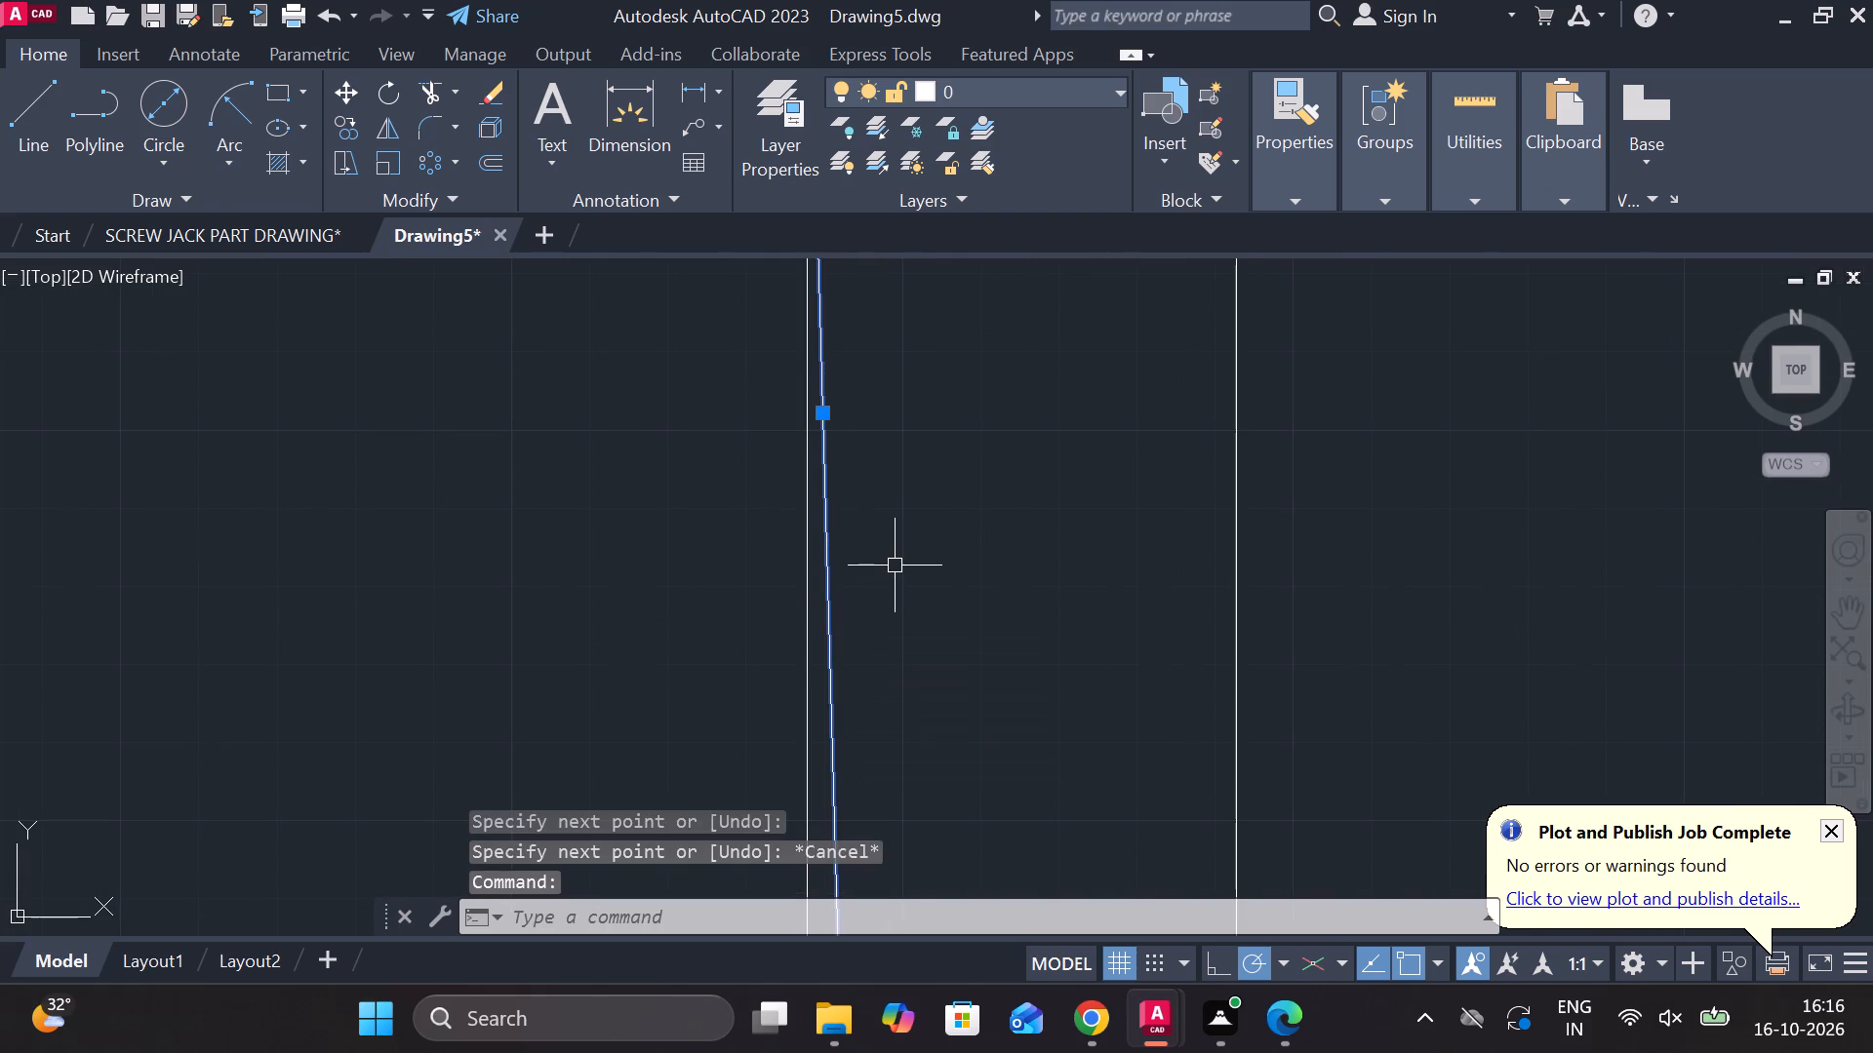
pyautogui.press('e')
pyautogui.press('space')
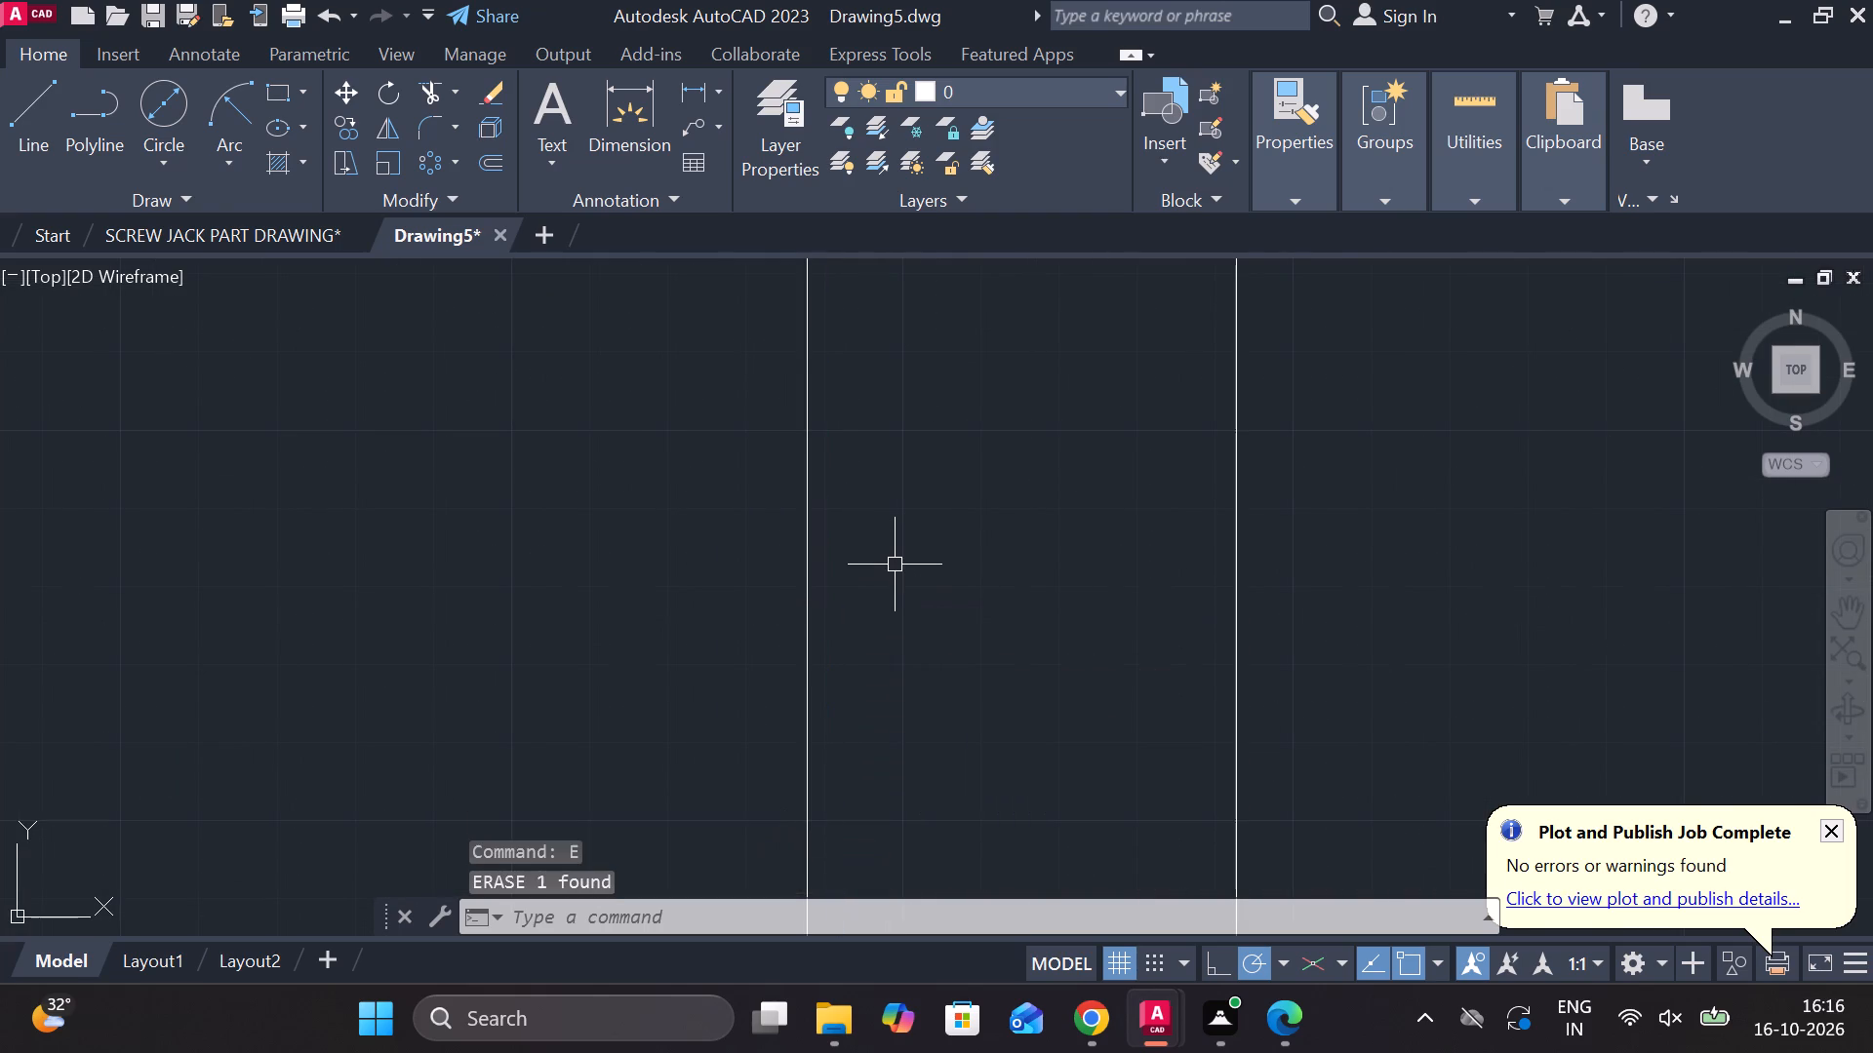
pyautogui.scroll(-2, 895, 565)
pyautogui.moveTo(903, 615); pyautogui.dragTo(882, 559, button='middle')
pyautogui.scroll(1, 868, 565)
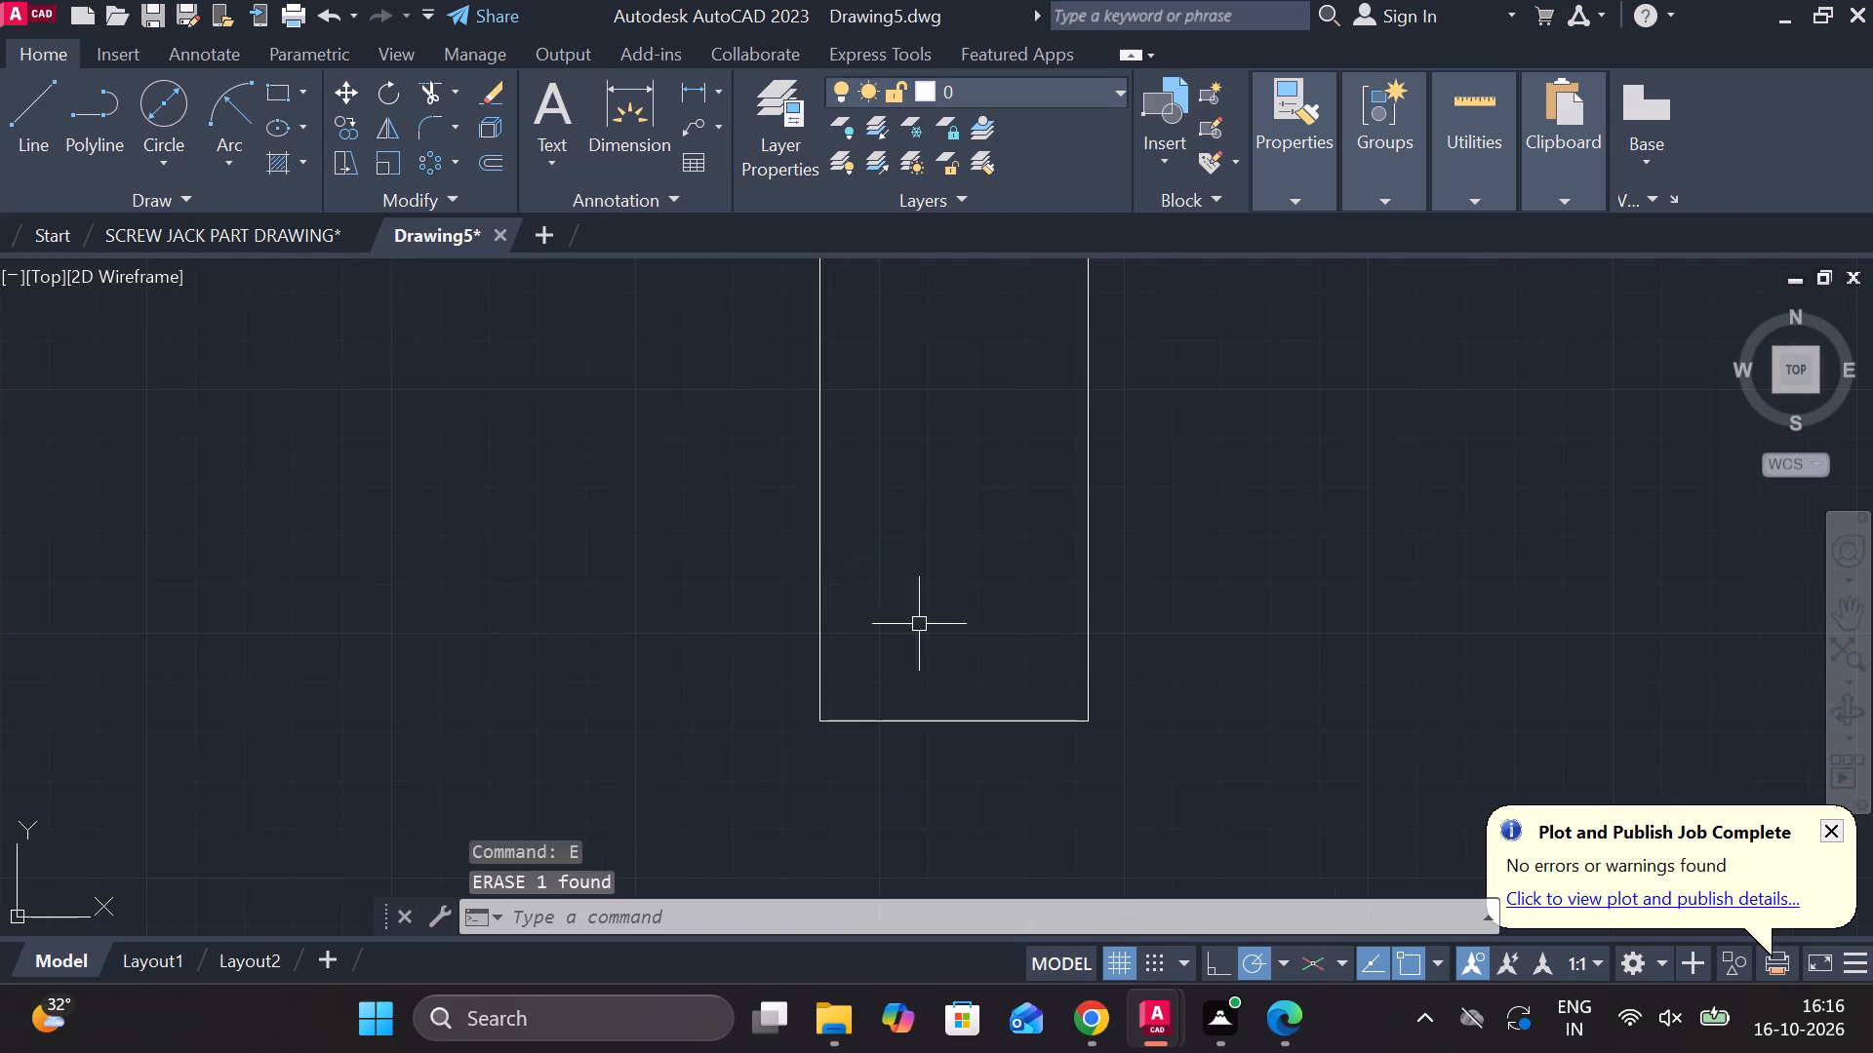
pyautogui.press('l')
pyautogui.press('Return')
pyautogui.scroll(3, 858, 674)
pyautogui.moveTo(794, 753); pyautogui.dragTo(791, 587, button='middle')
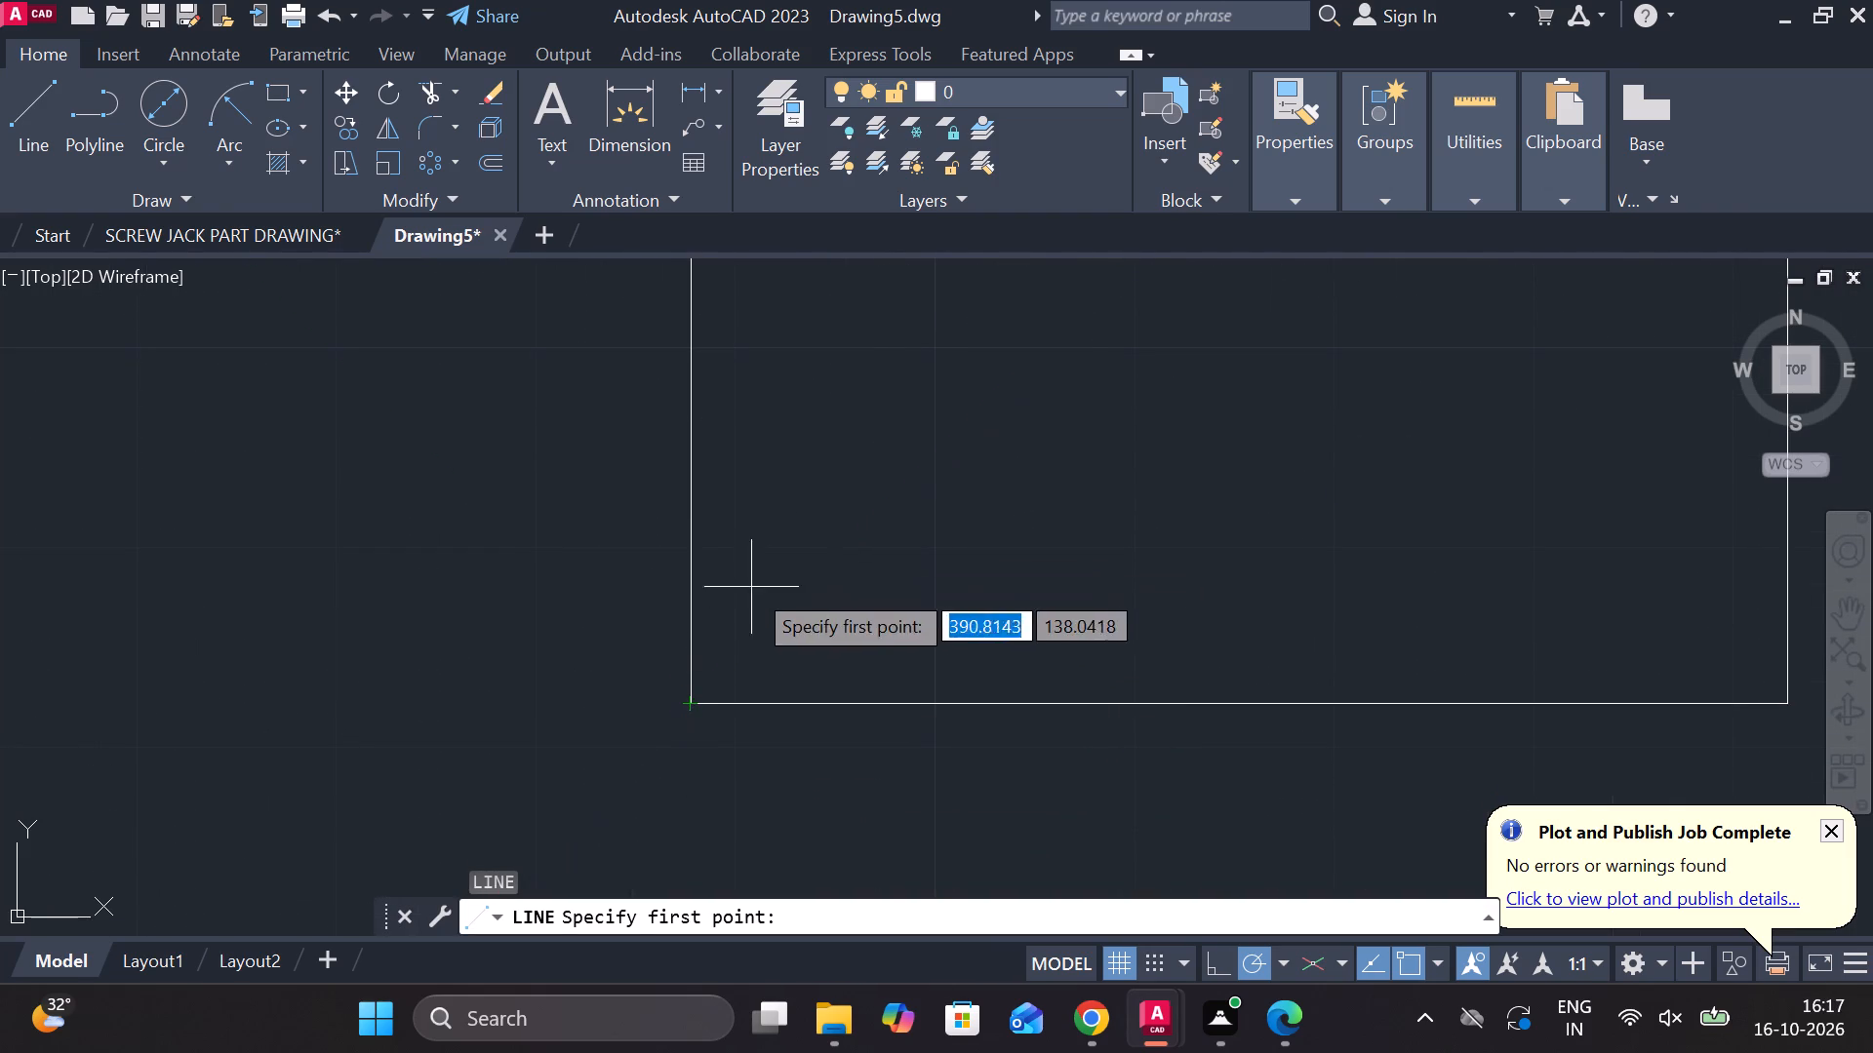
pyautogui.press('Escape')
# Rotate the rectangle's left edge slightly counterclockwise about its bottom-left corner, leaning its upper end outward.
pyautogui.click(692, 526)
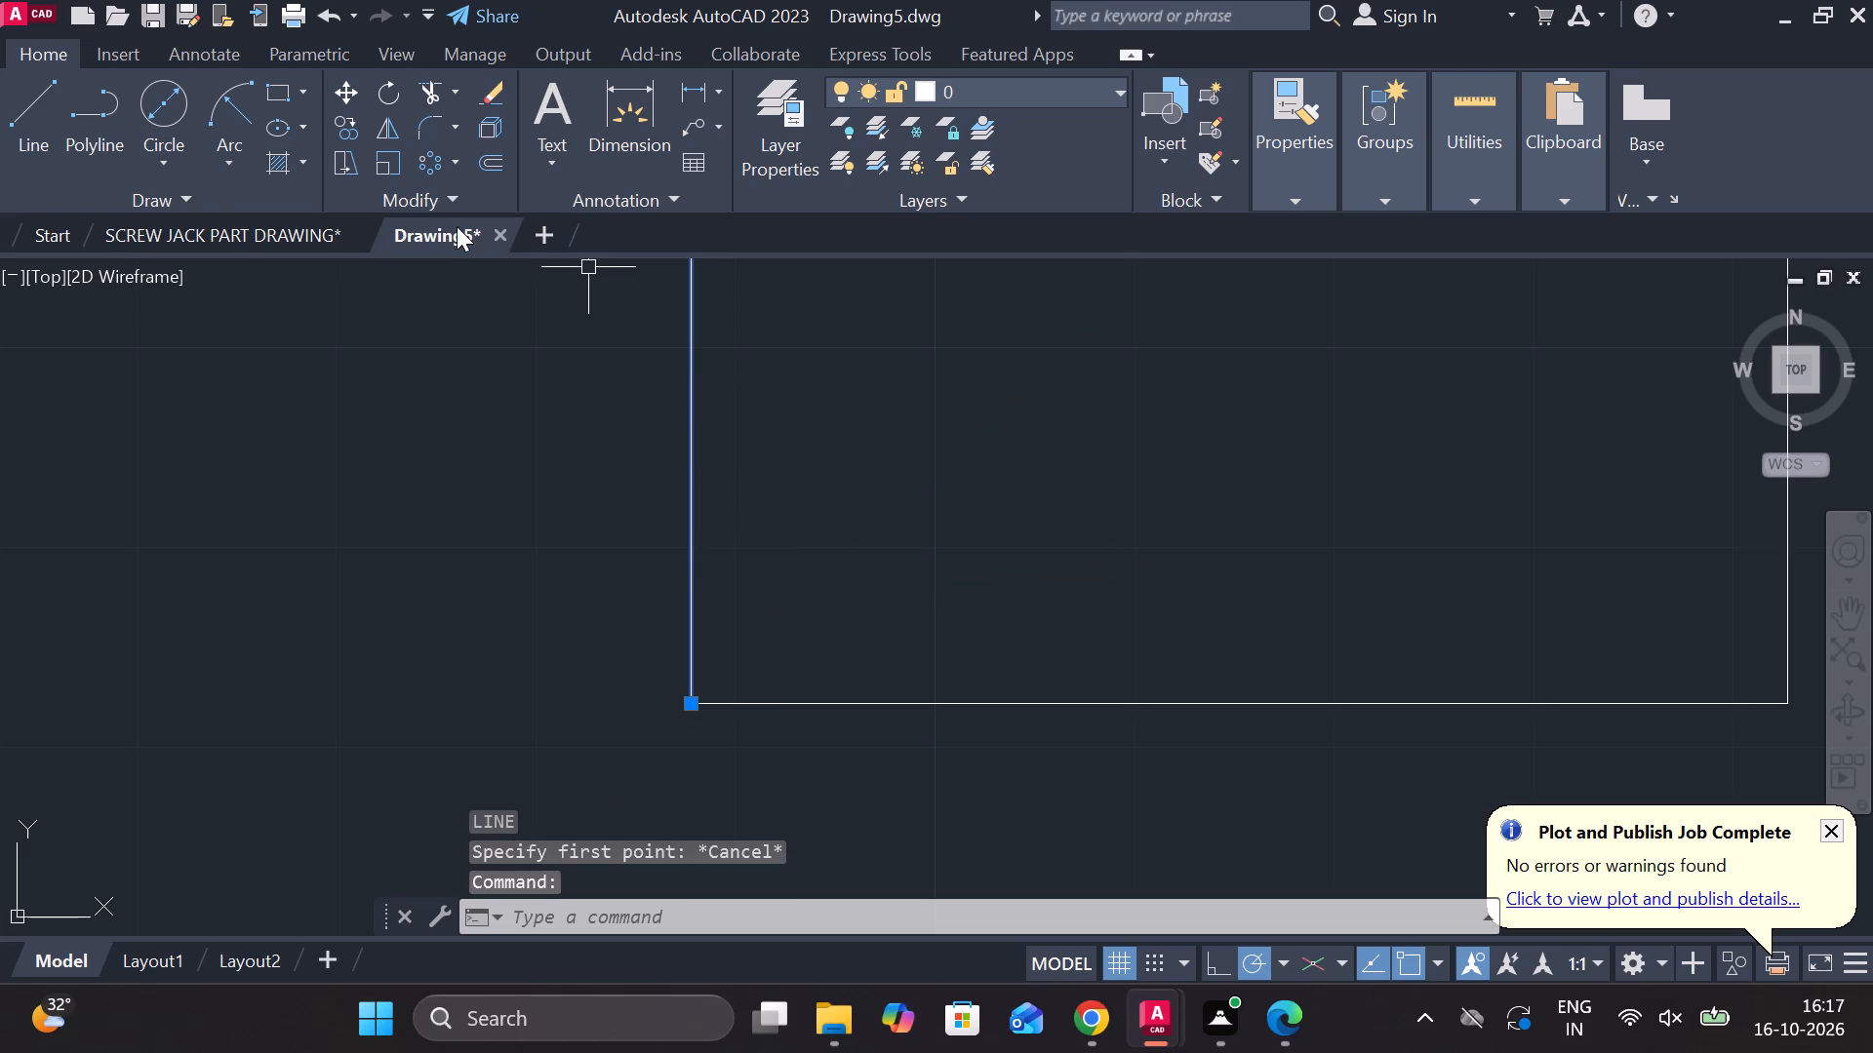
pyautogui.click(393, 102)
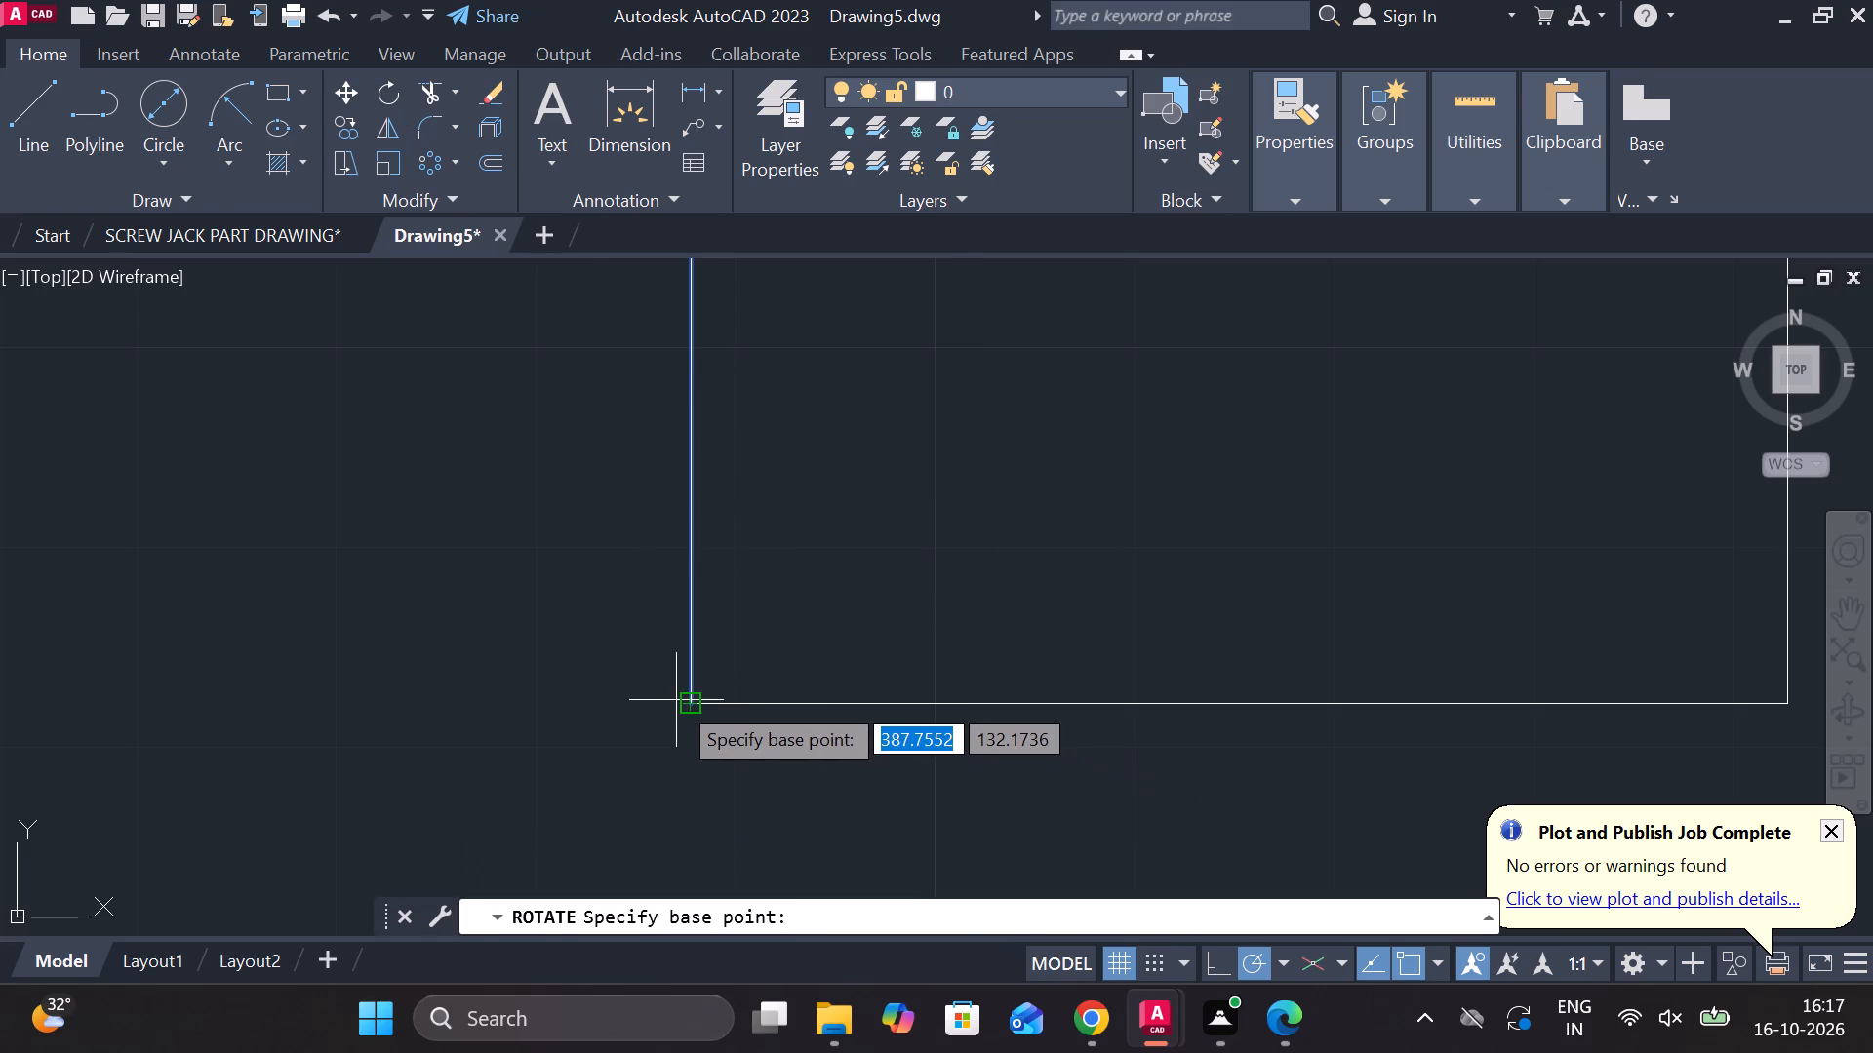
pyautogui.click(682, 701)
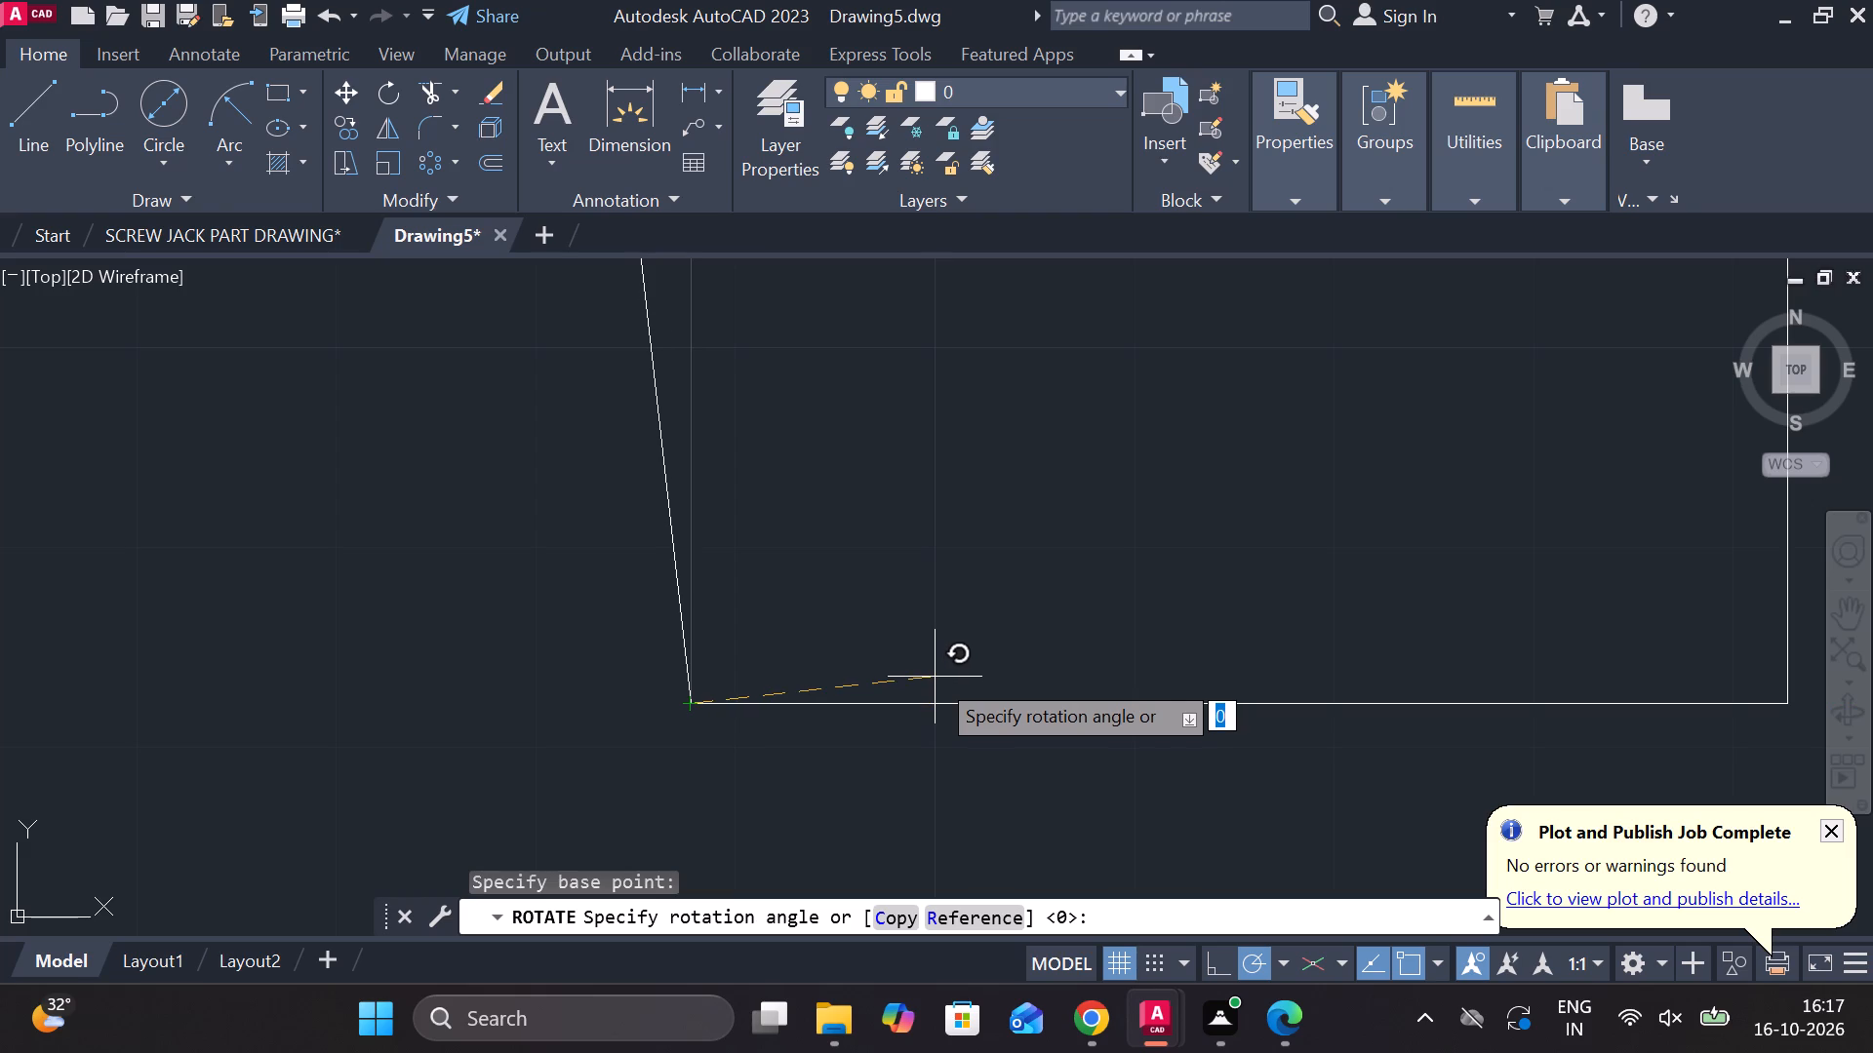
pyautogui.write('2V')
pyautogui.press('BackSpace')
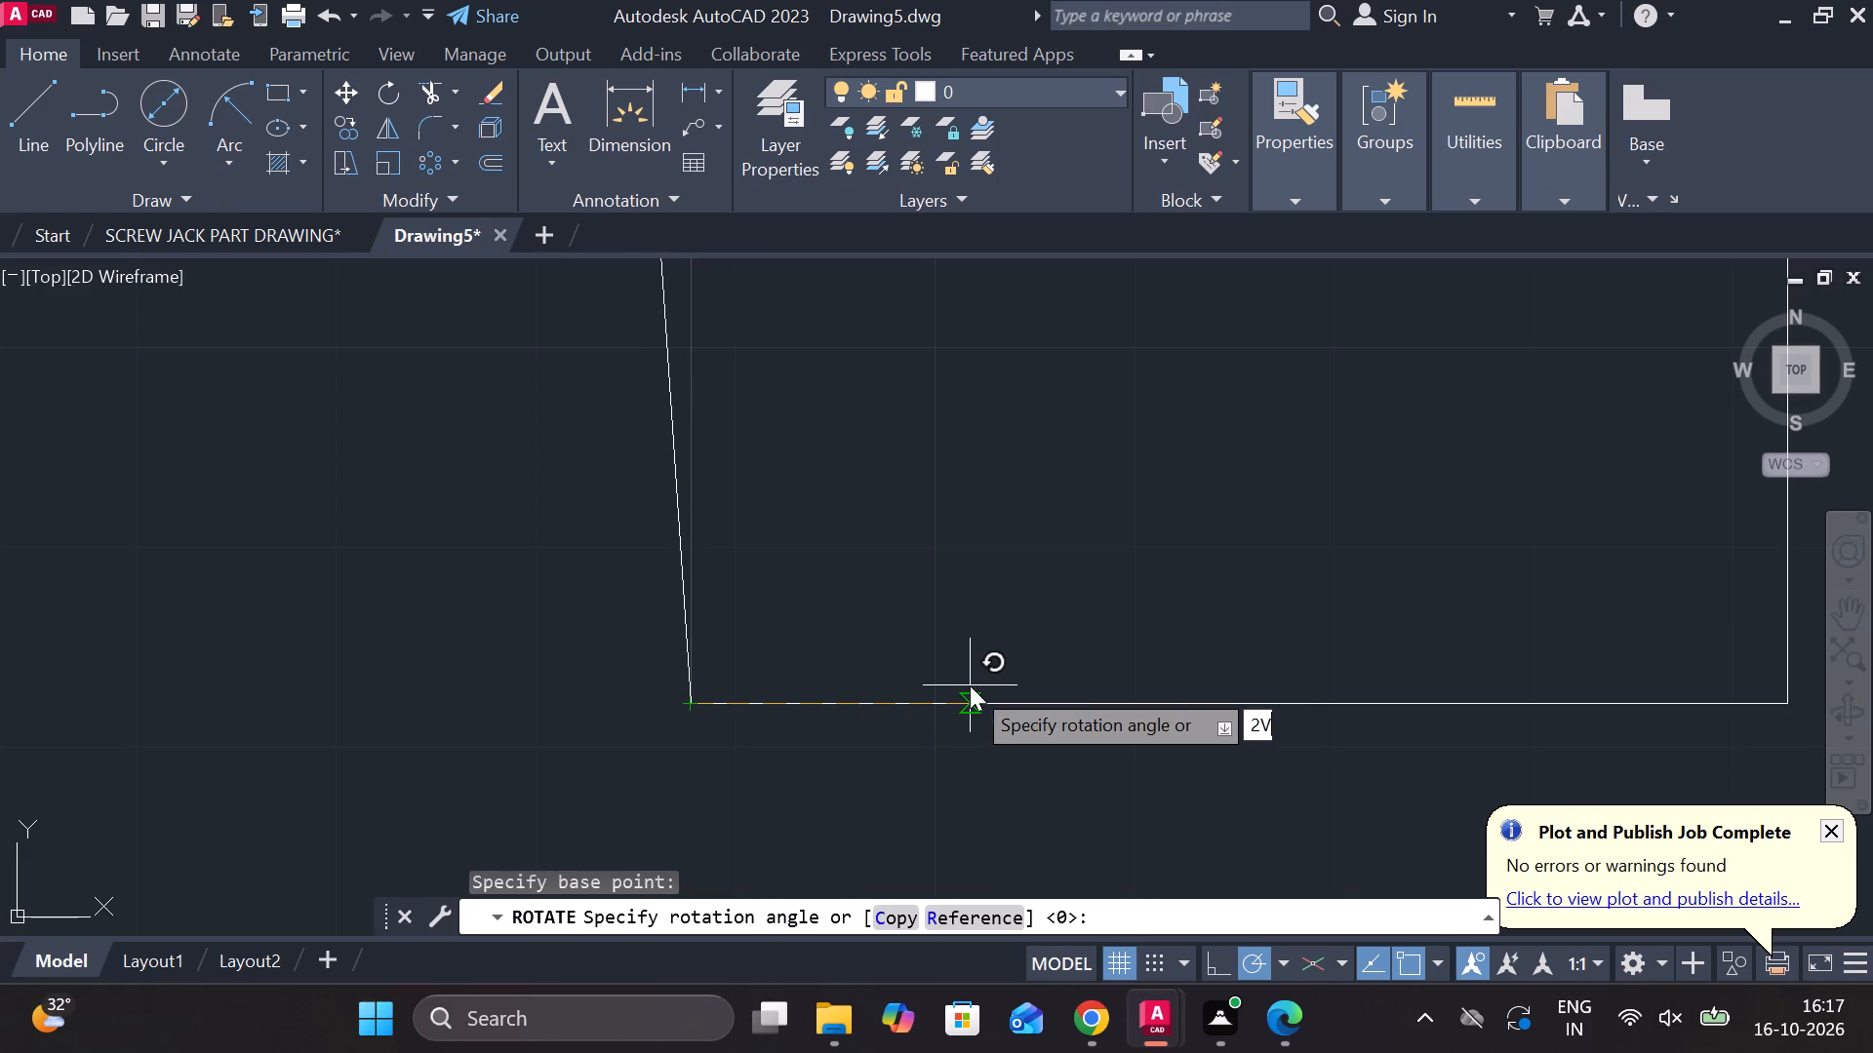
pyautogui.click(970, 681)
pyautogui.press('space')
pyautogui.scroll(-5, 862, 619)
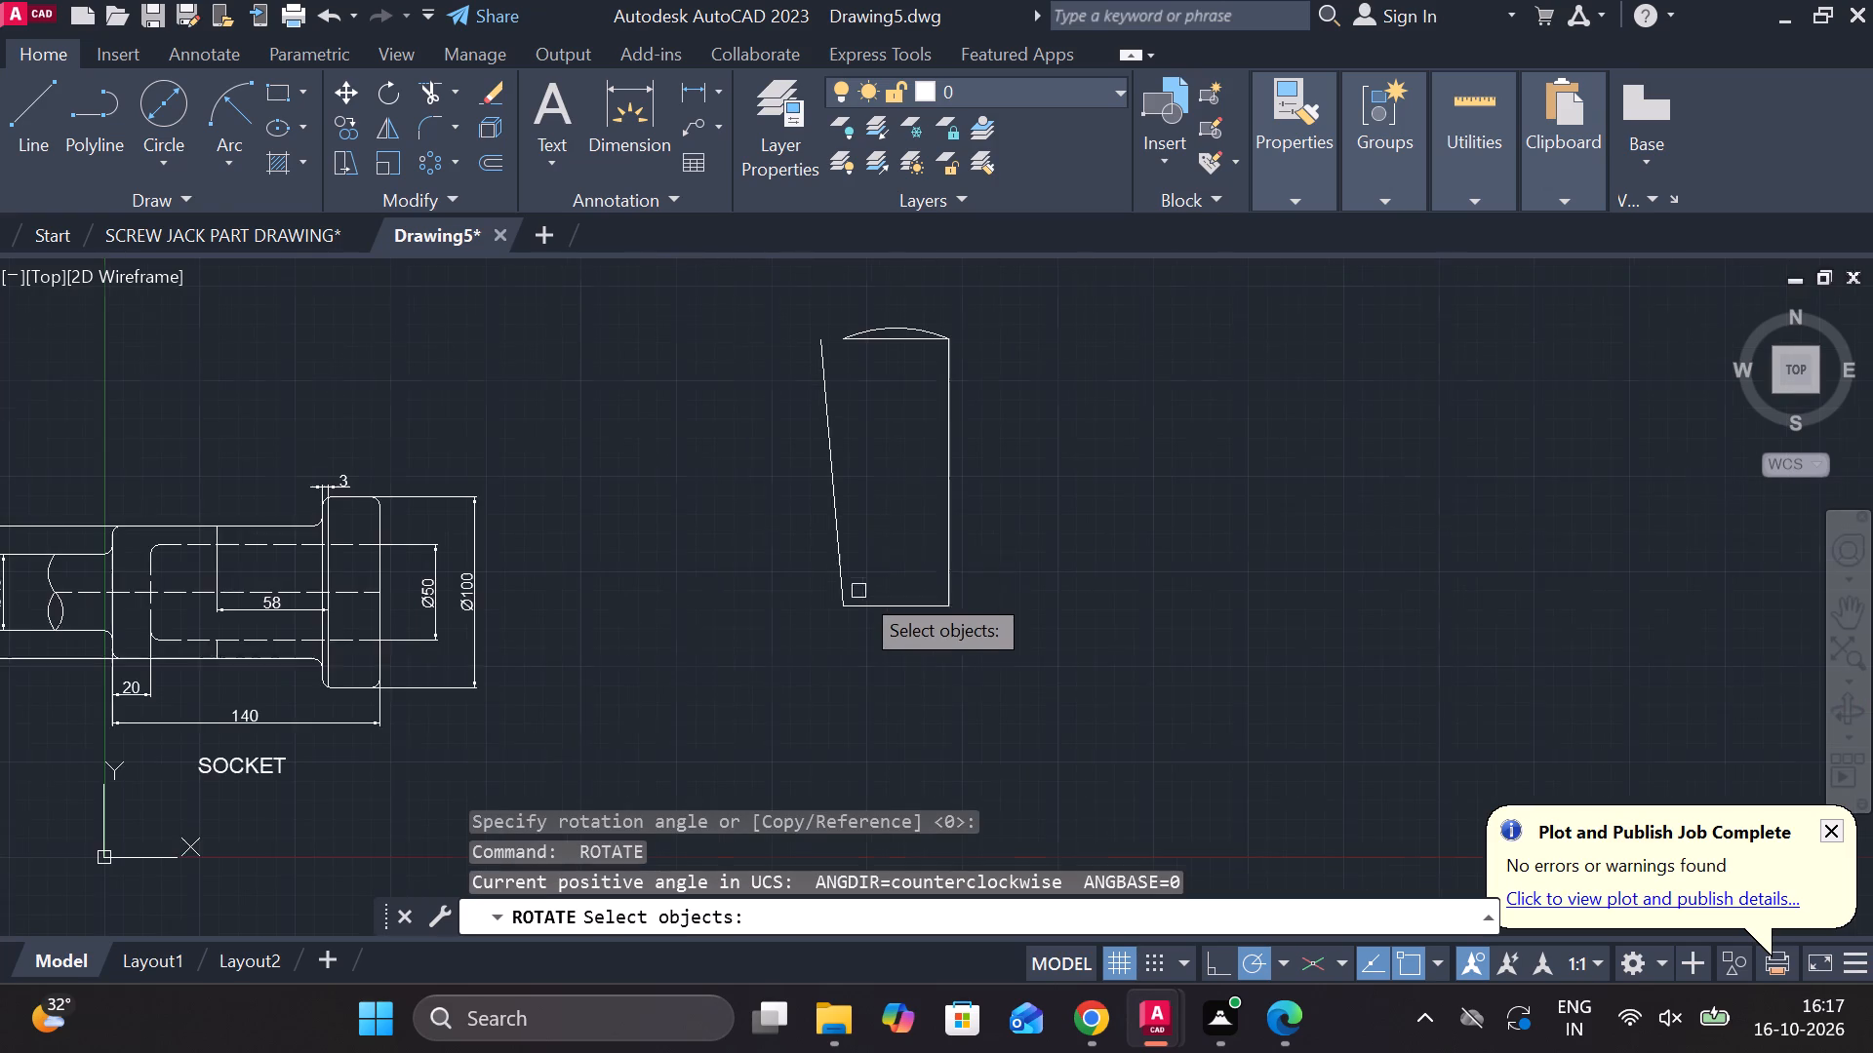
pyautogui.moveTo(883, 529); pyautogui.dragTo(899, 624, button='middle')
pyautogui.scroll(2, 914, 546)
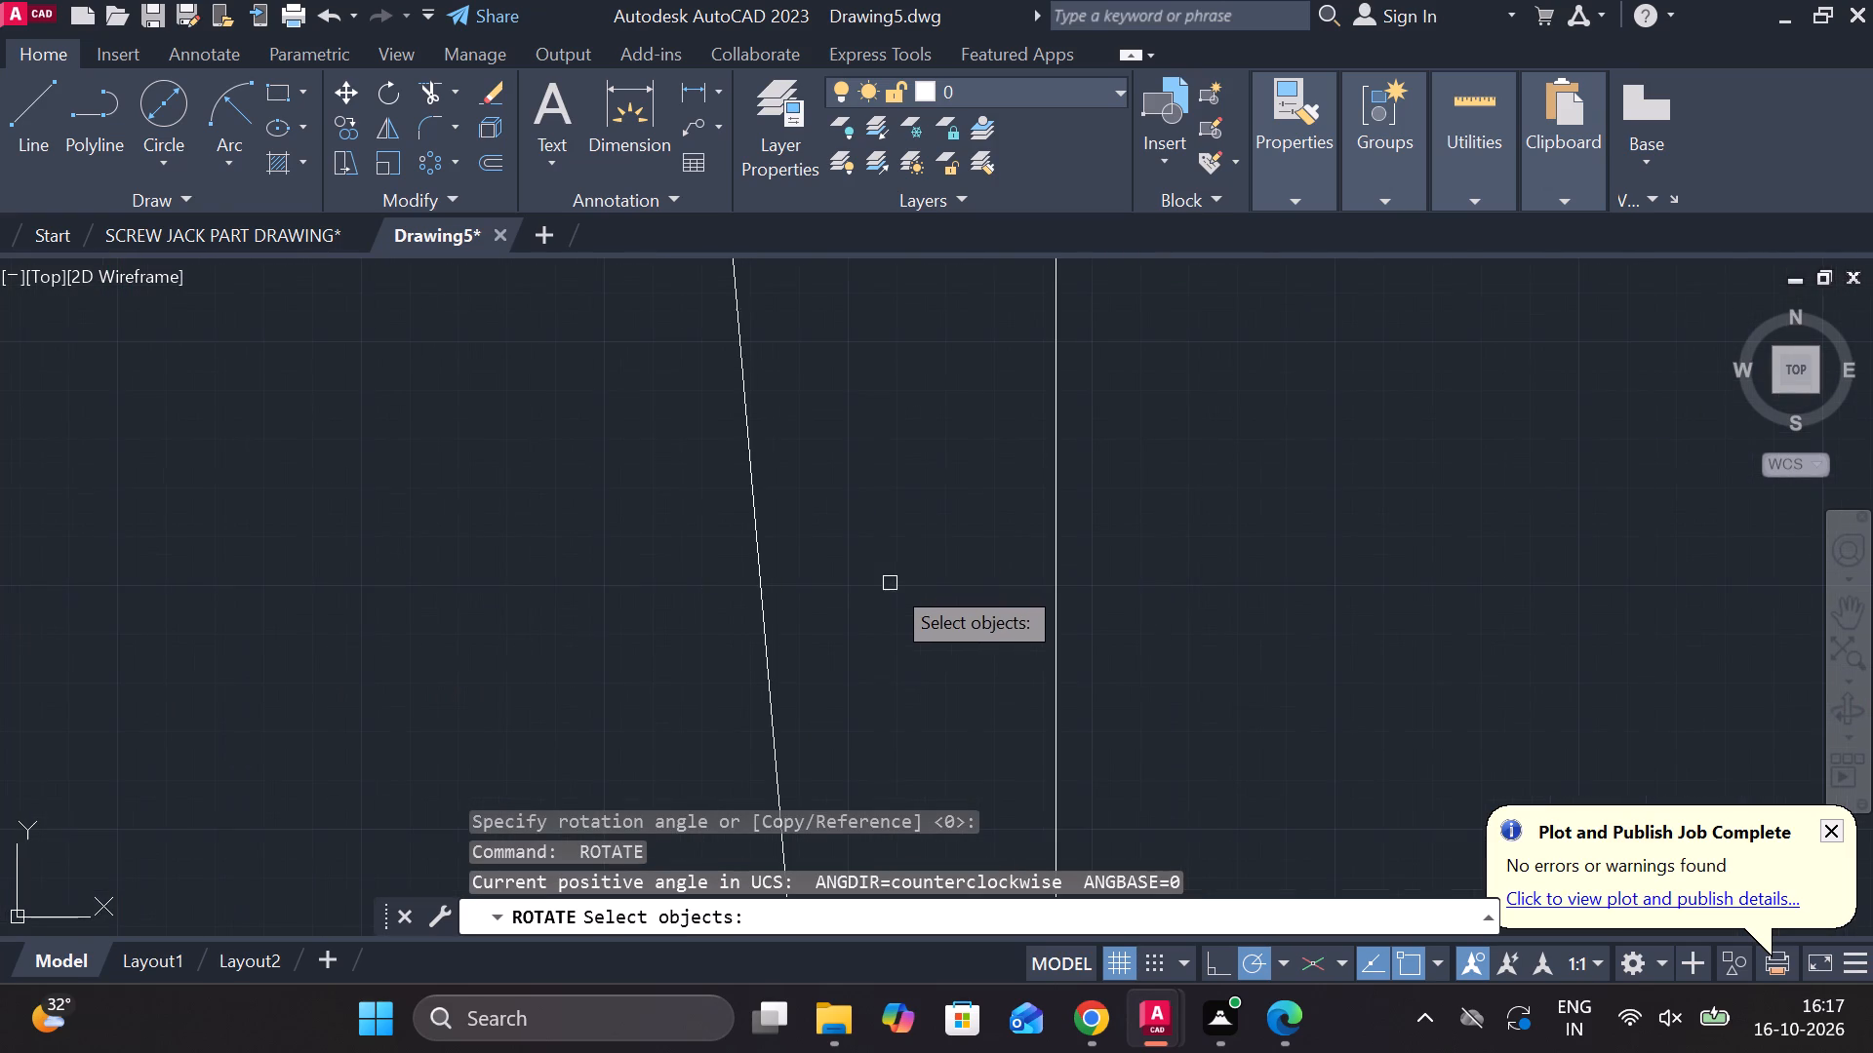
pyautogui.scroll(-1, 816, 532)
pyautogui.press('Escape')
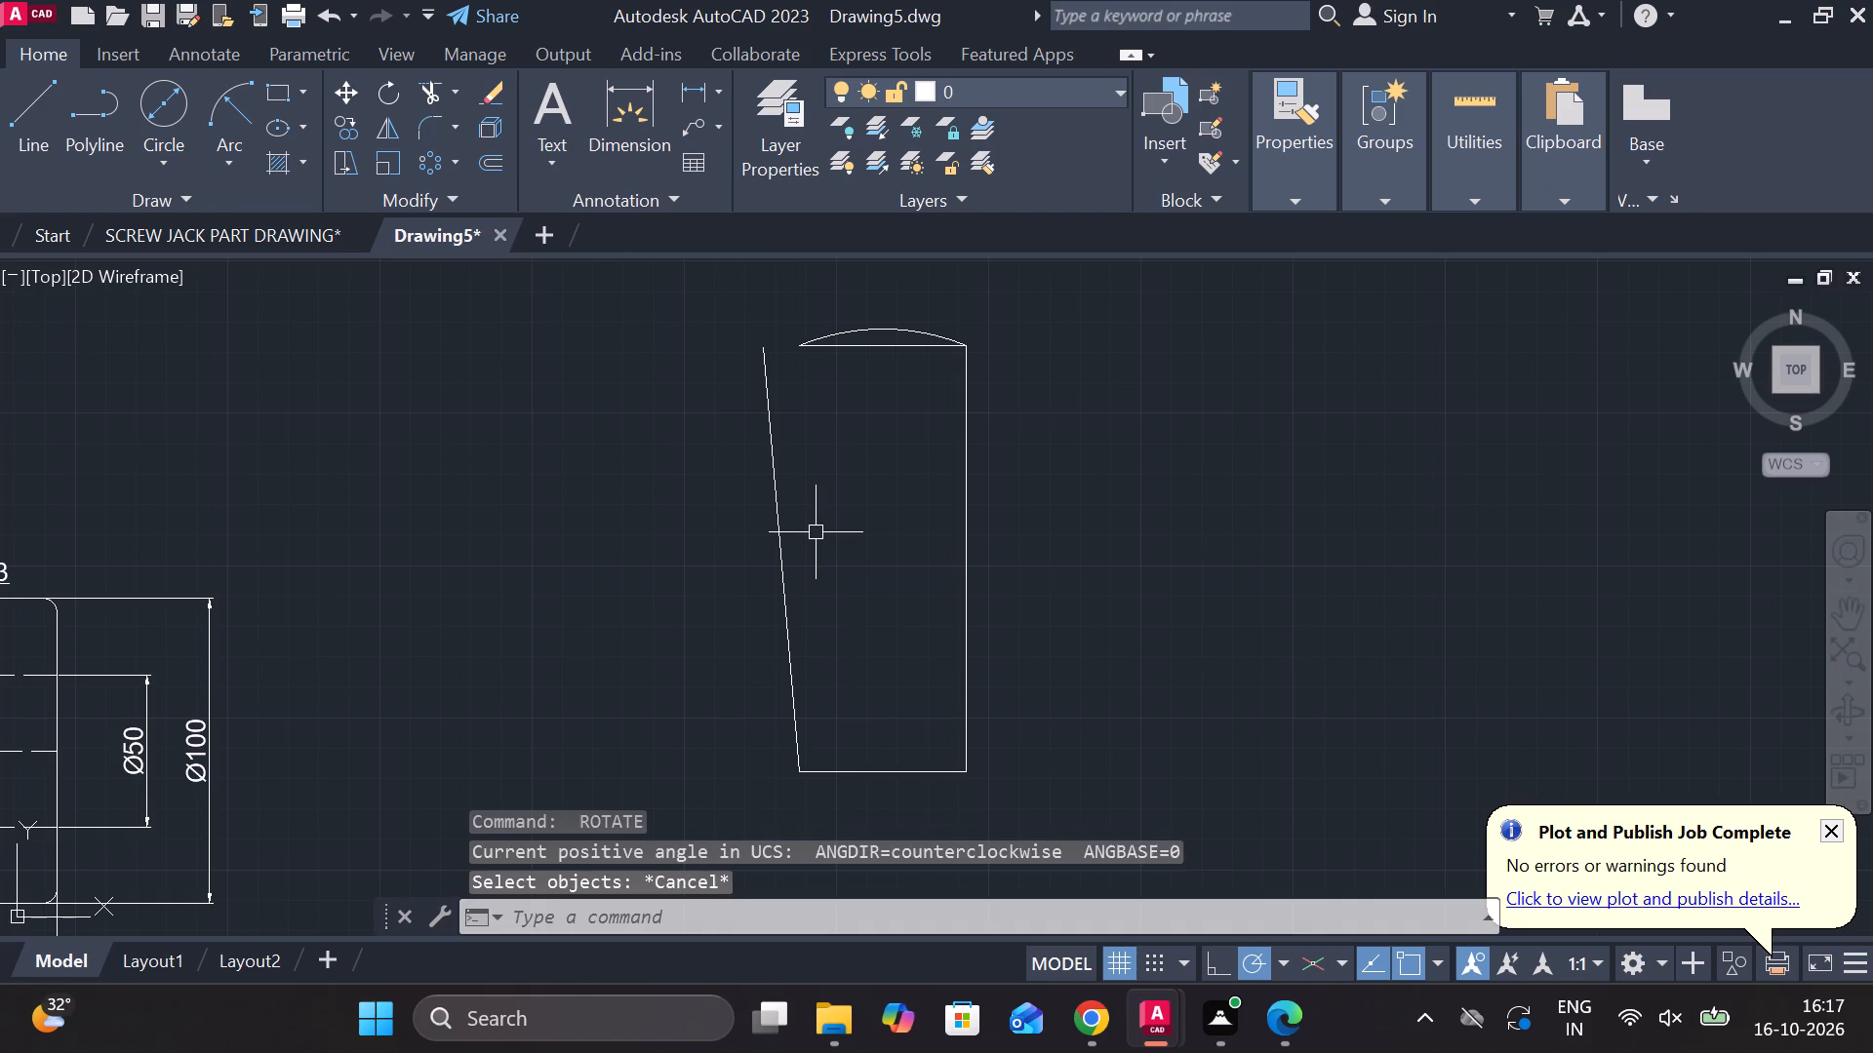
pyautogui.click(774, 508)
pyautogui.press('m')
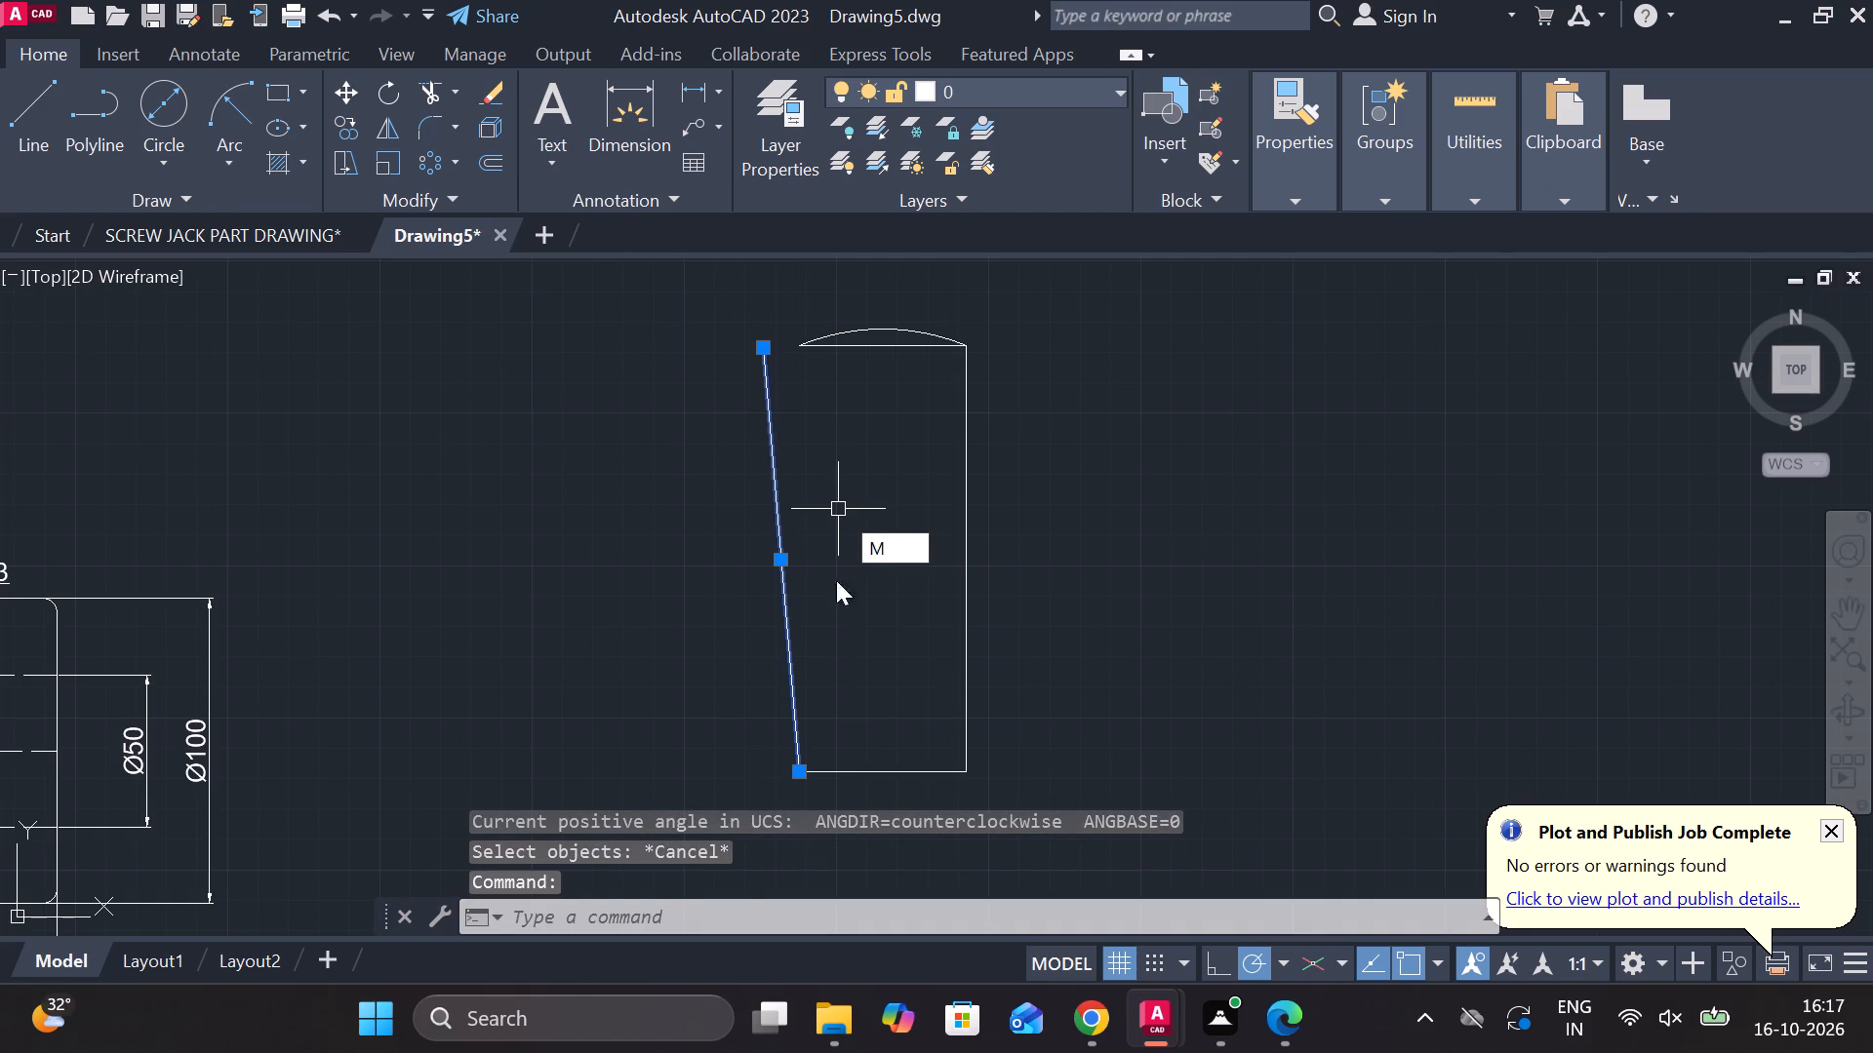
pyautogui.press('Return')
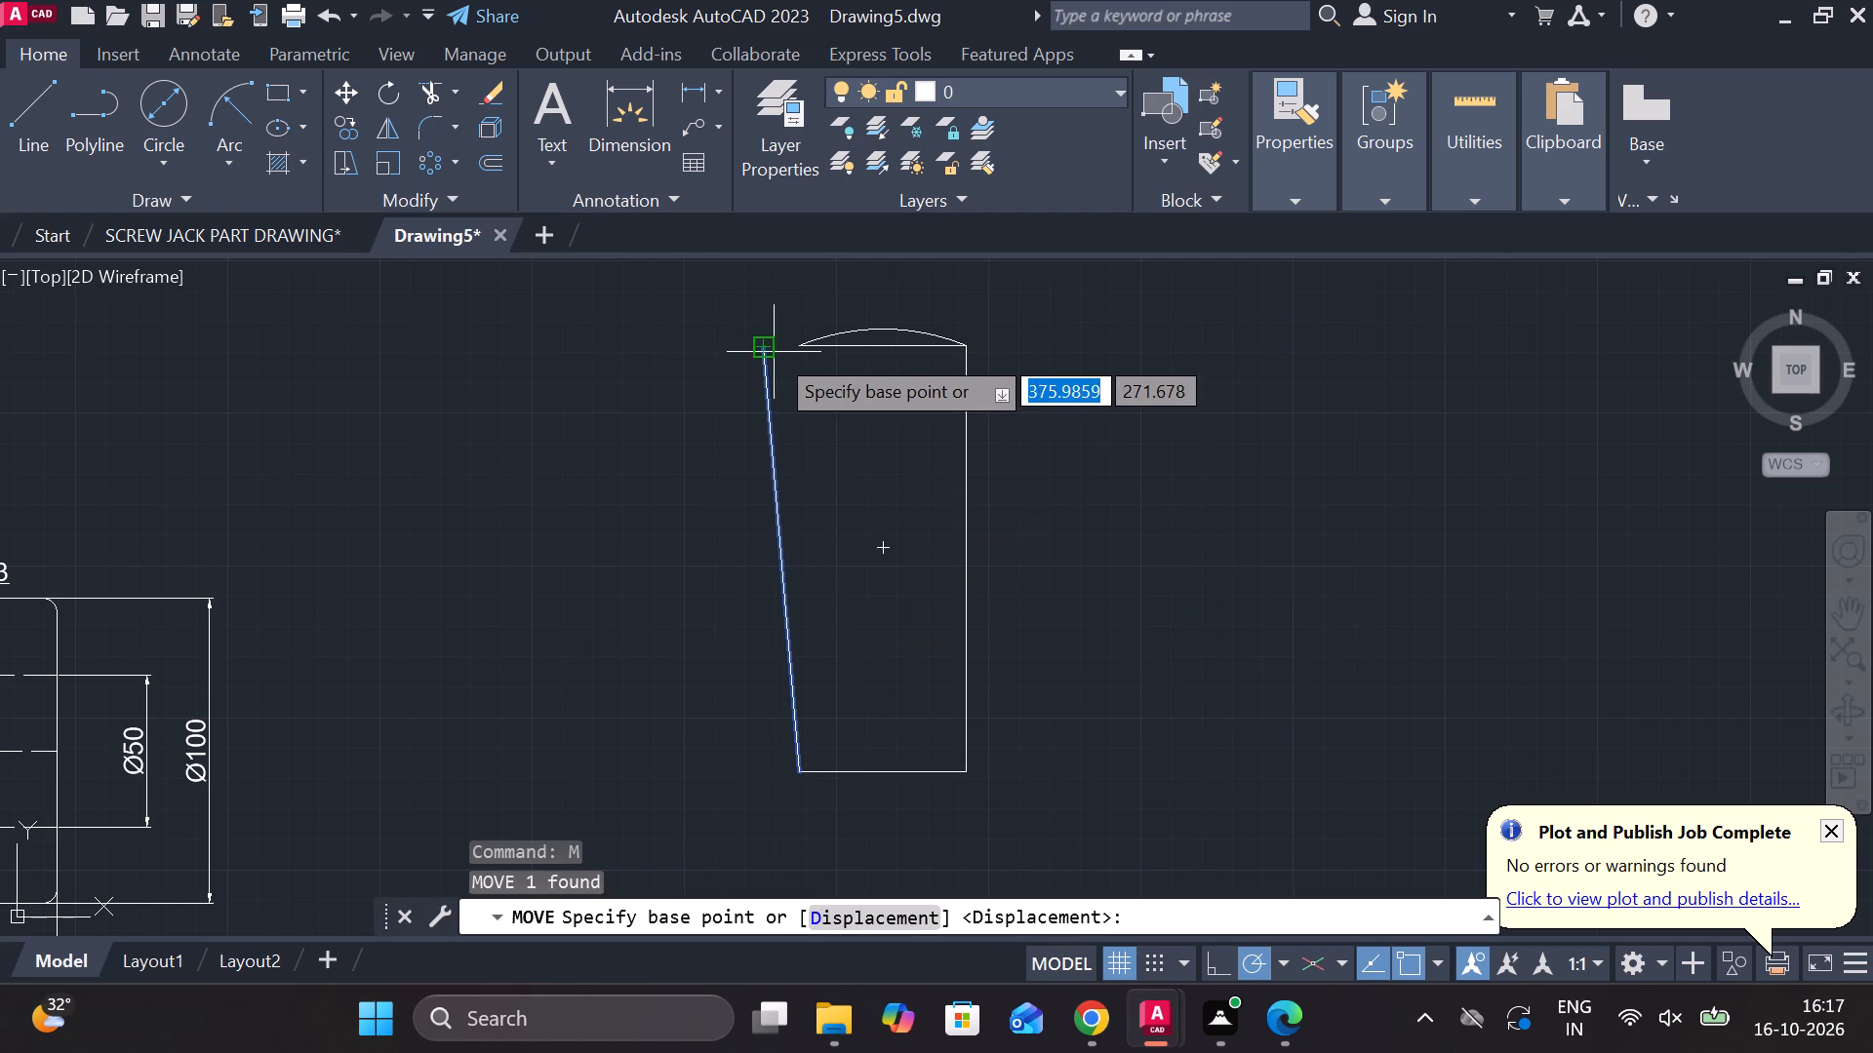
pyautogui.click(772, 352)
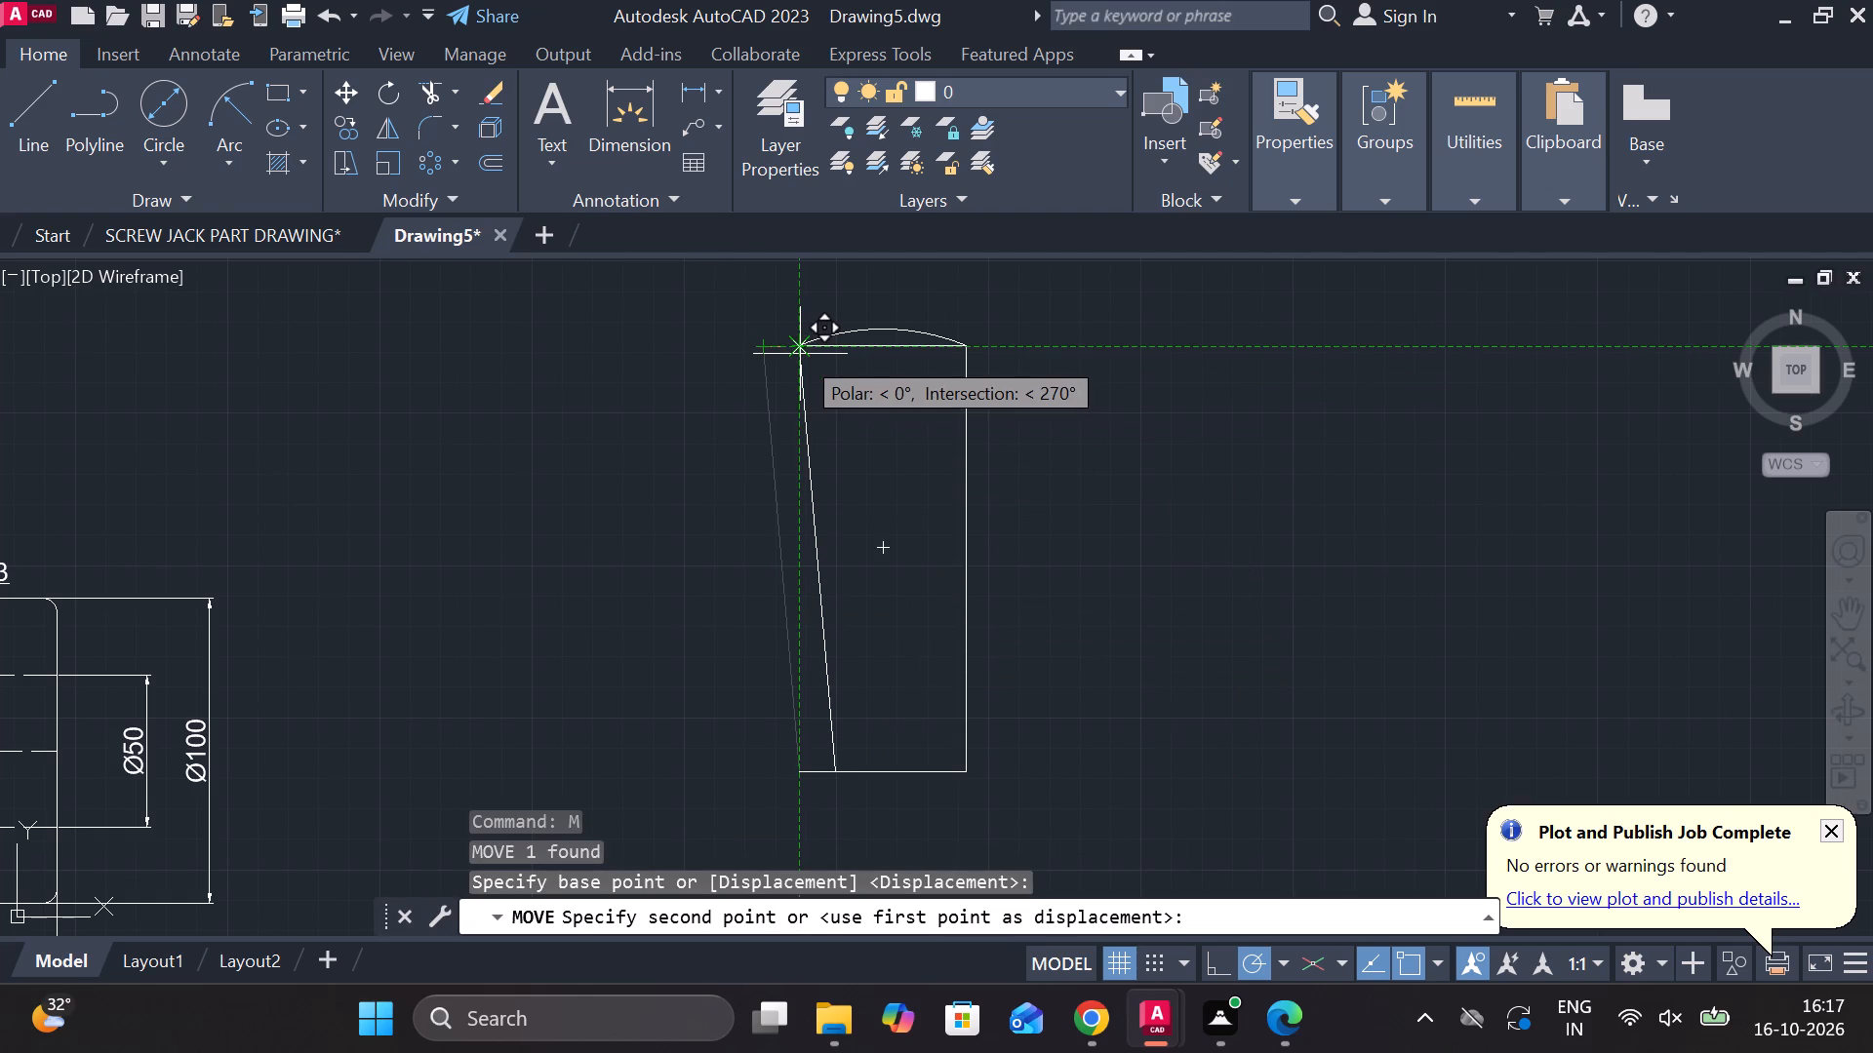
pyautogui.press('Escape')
# Undo the rotation of the rectangle's left edge so it stands vertical on the bottom-left corner.
pyautogui.hotkey('ctrl', 'z')
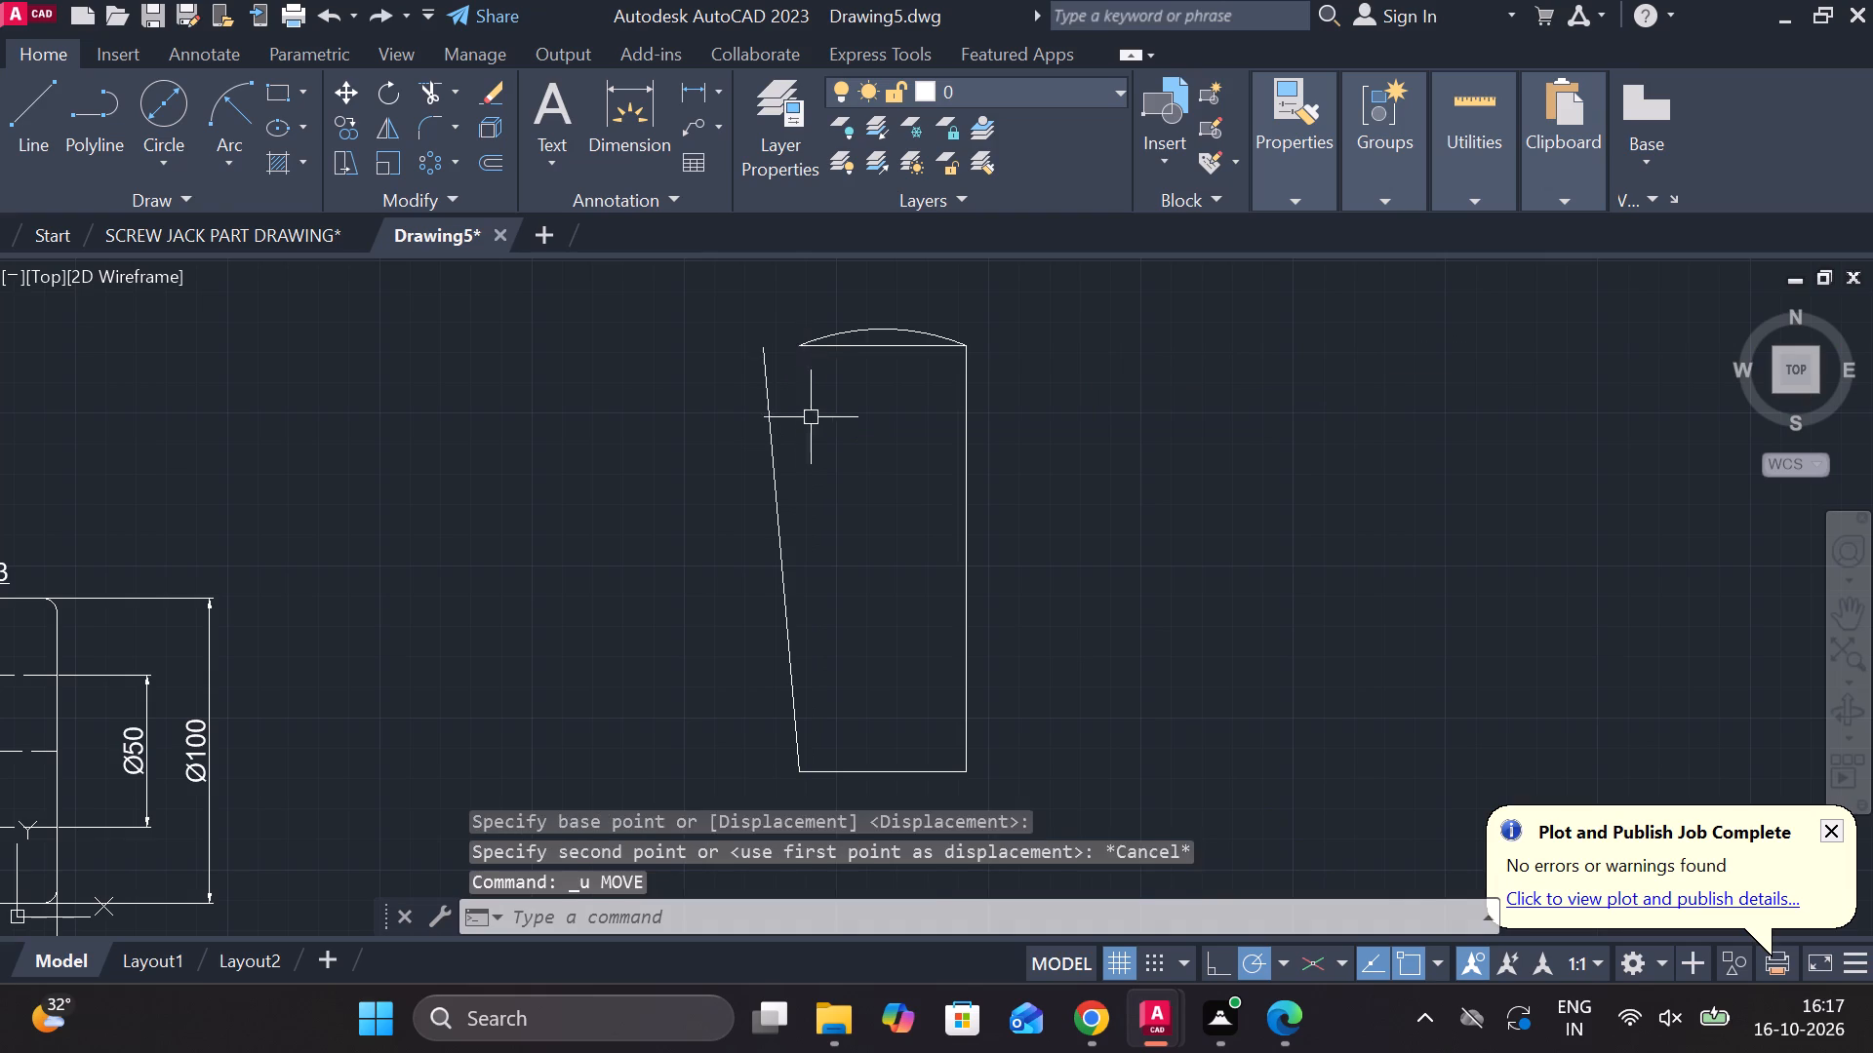
pyautogui.hotkey('ctrl', 'z')
pyautogui.hotkey('ctrl', 'z')
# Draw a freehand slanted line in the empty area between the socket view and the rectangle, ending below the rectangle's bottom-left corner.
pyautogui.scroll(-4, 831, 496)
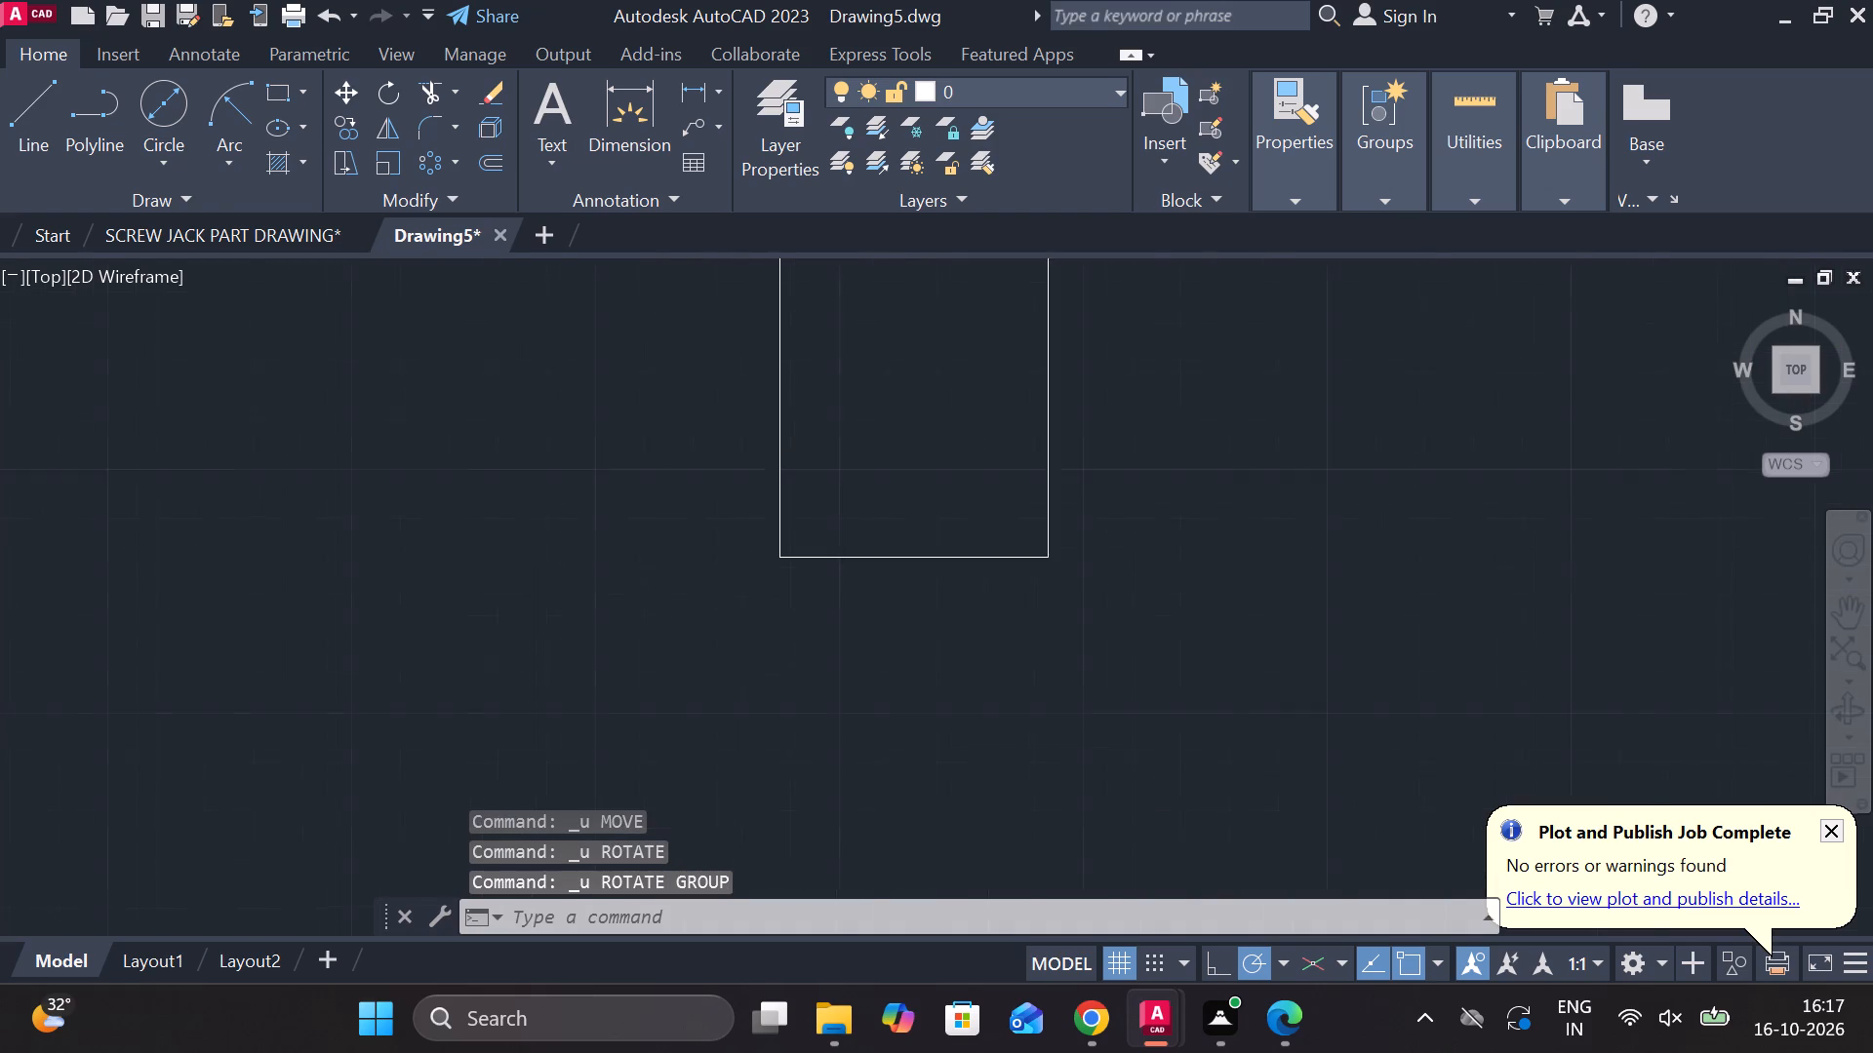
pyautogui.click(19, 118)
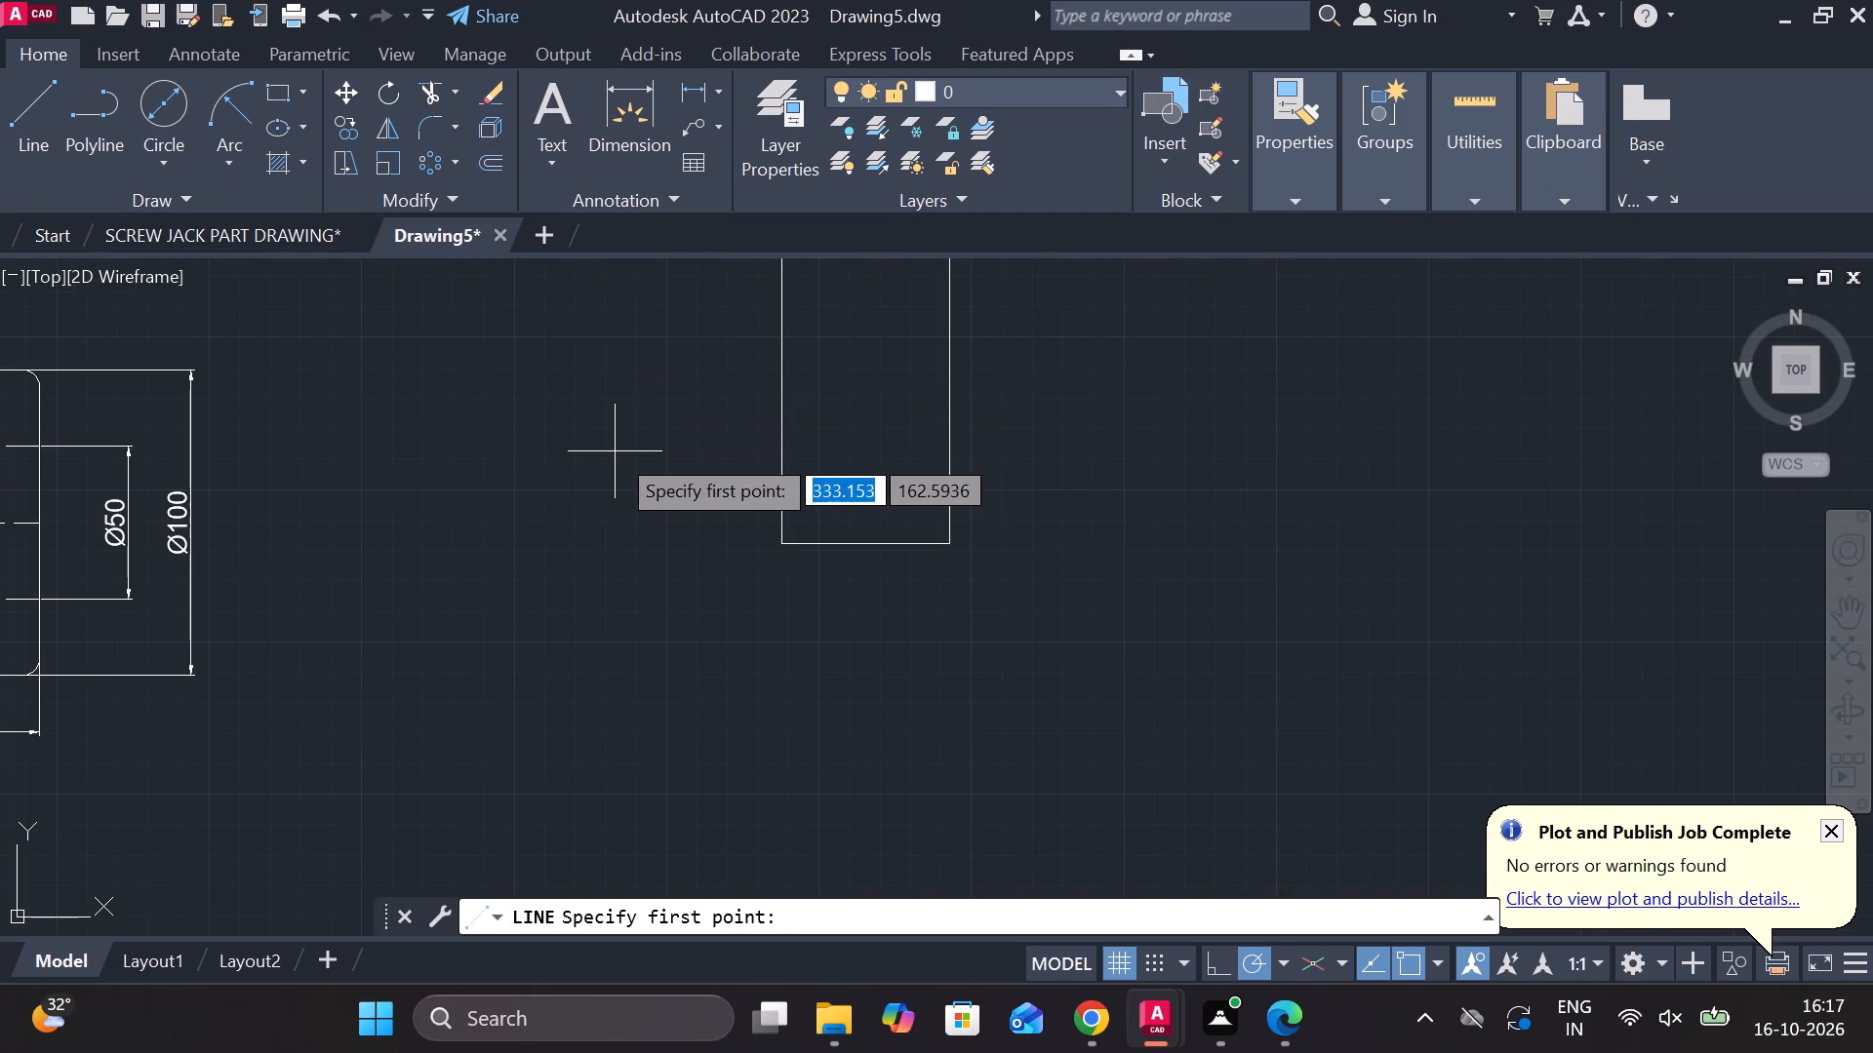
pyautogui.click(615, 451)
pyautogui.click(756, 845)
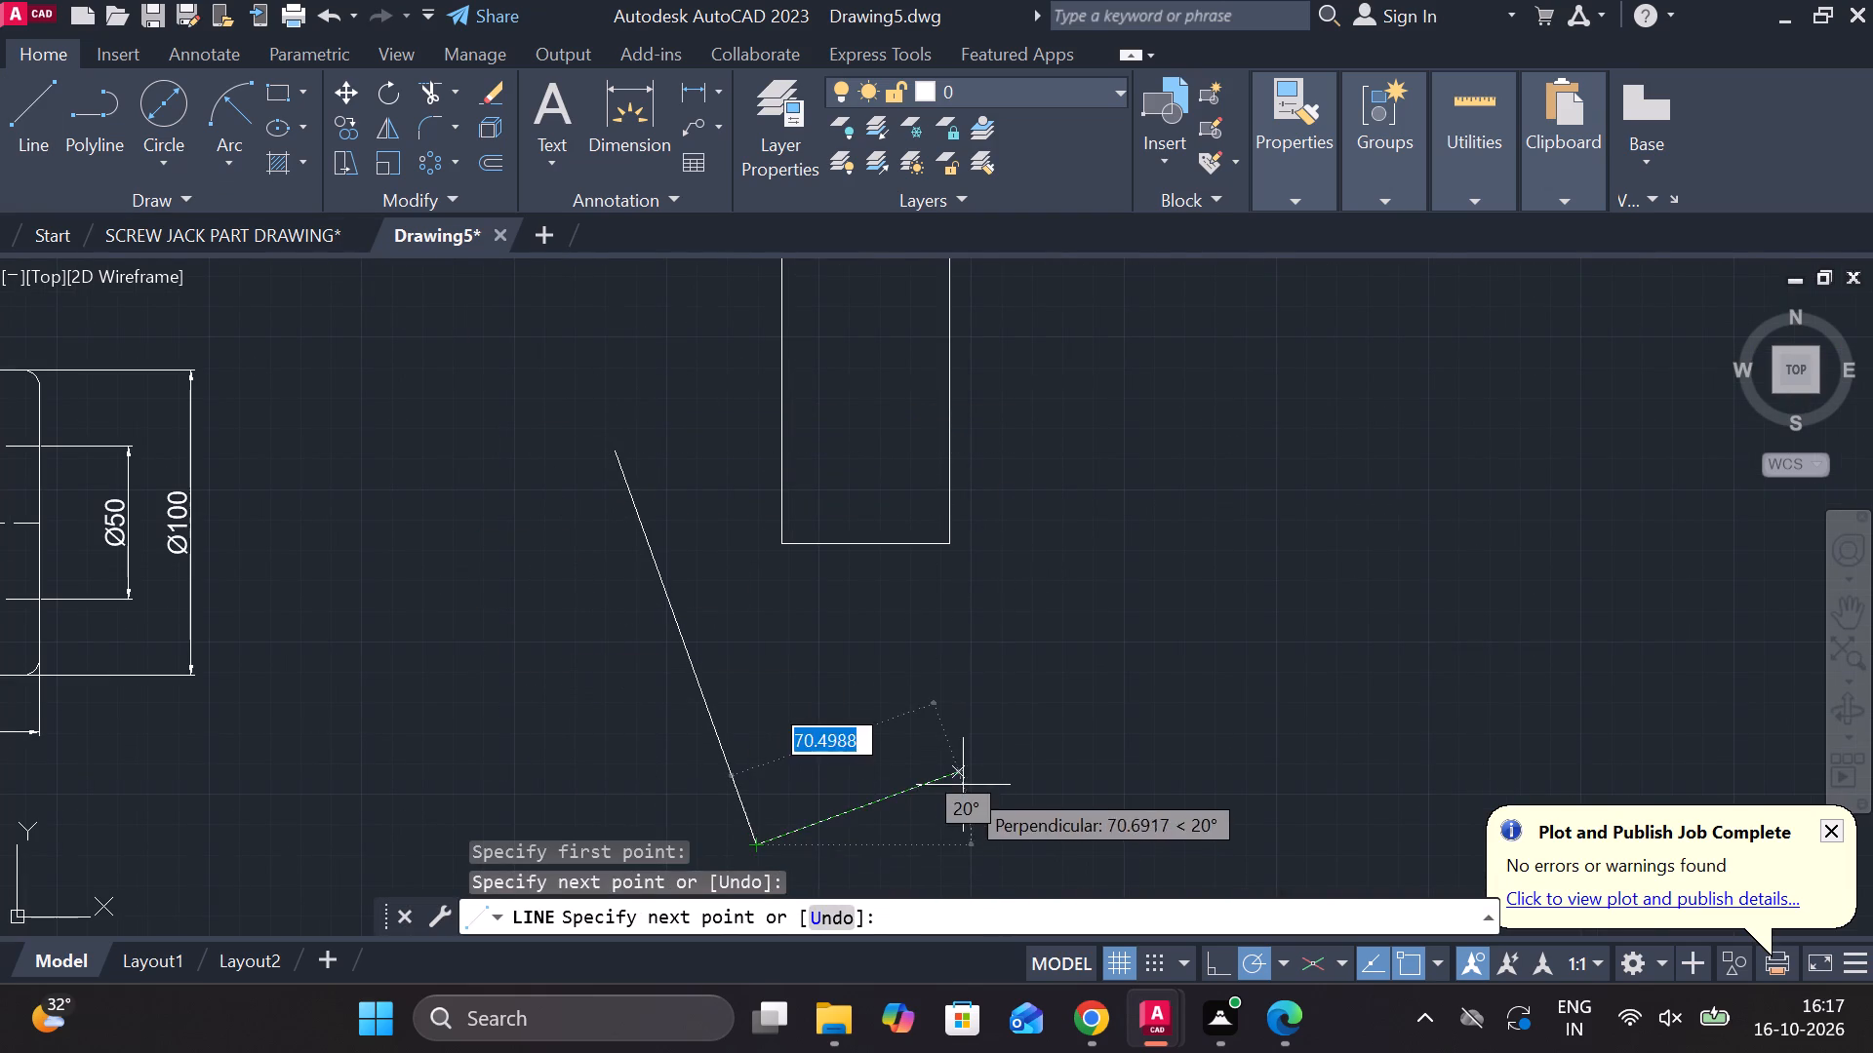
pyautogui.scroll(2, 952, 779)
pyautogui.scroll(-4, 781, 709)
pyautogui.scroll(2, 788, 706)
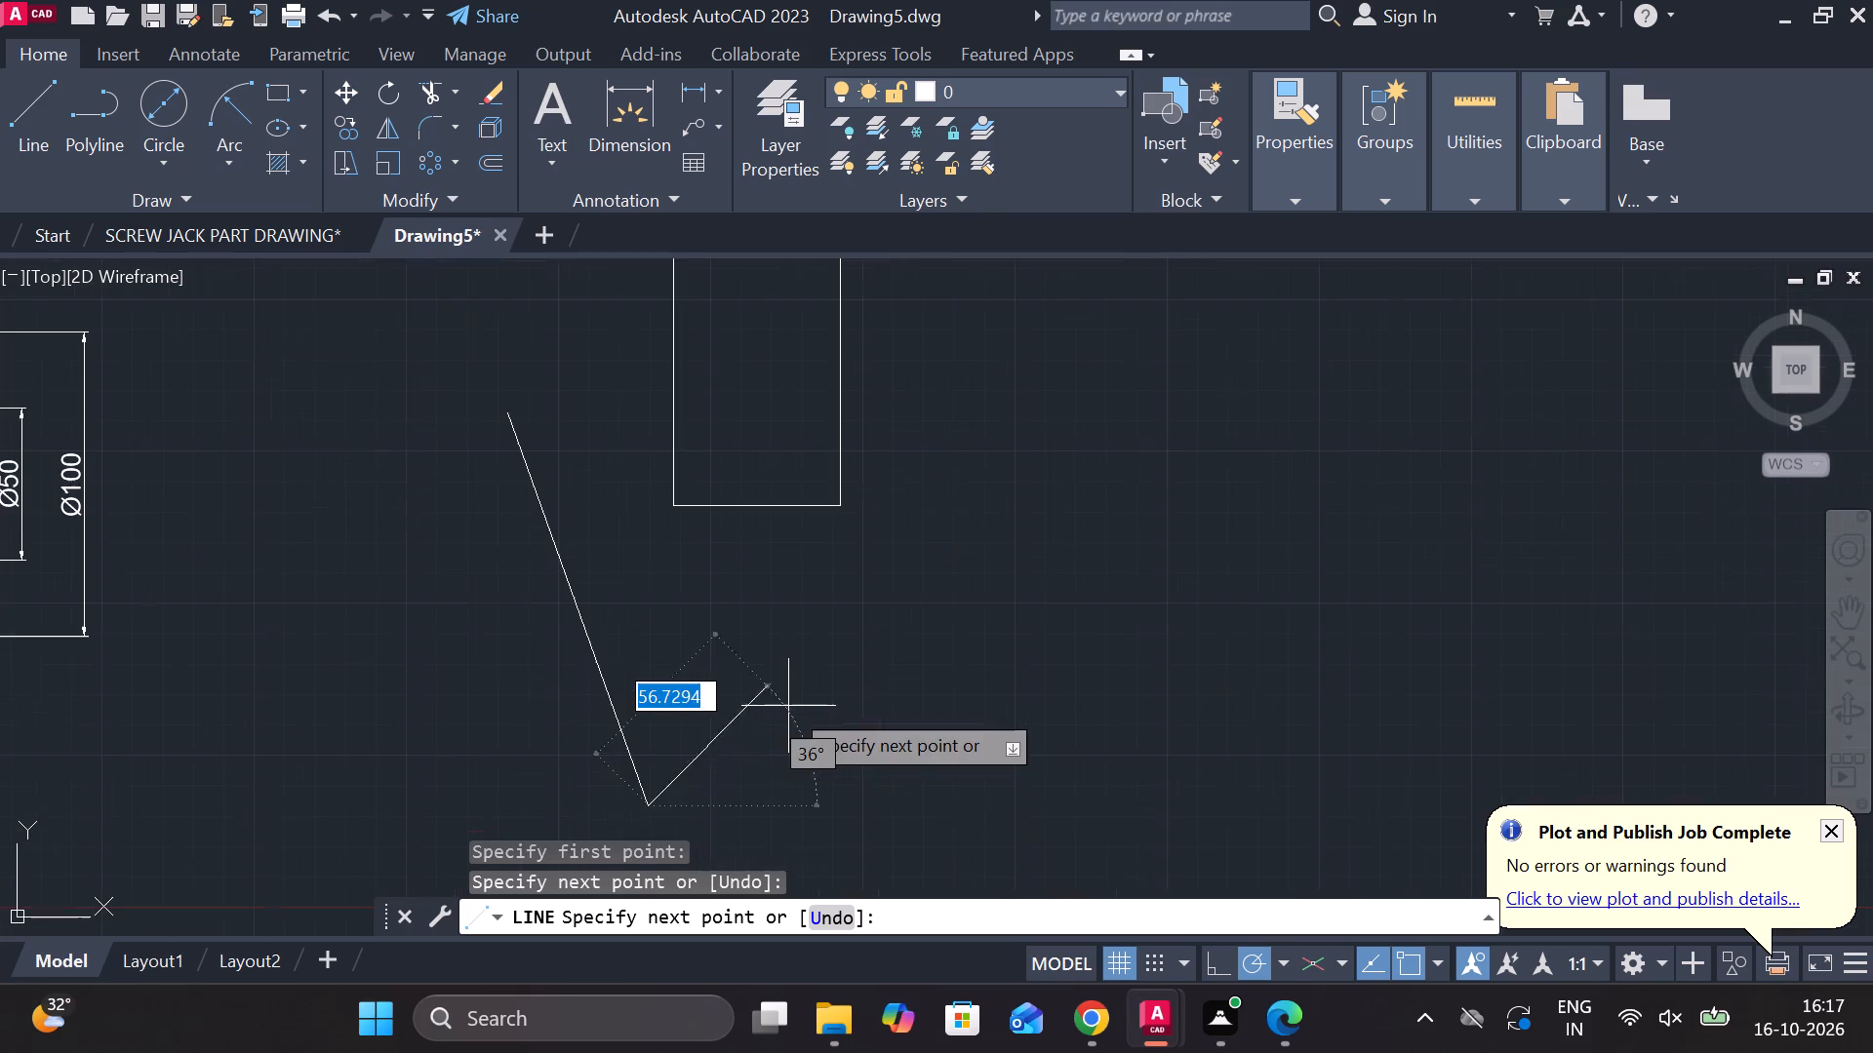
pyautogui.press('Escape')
# Draw a line 2 along the bottom edge from the short segment's end, continuing up to the rectangle's top-left corner.
pyautogui.moveTo(839, 633); pyautogui.dragTo(923, 820, button='middle')
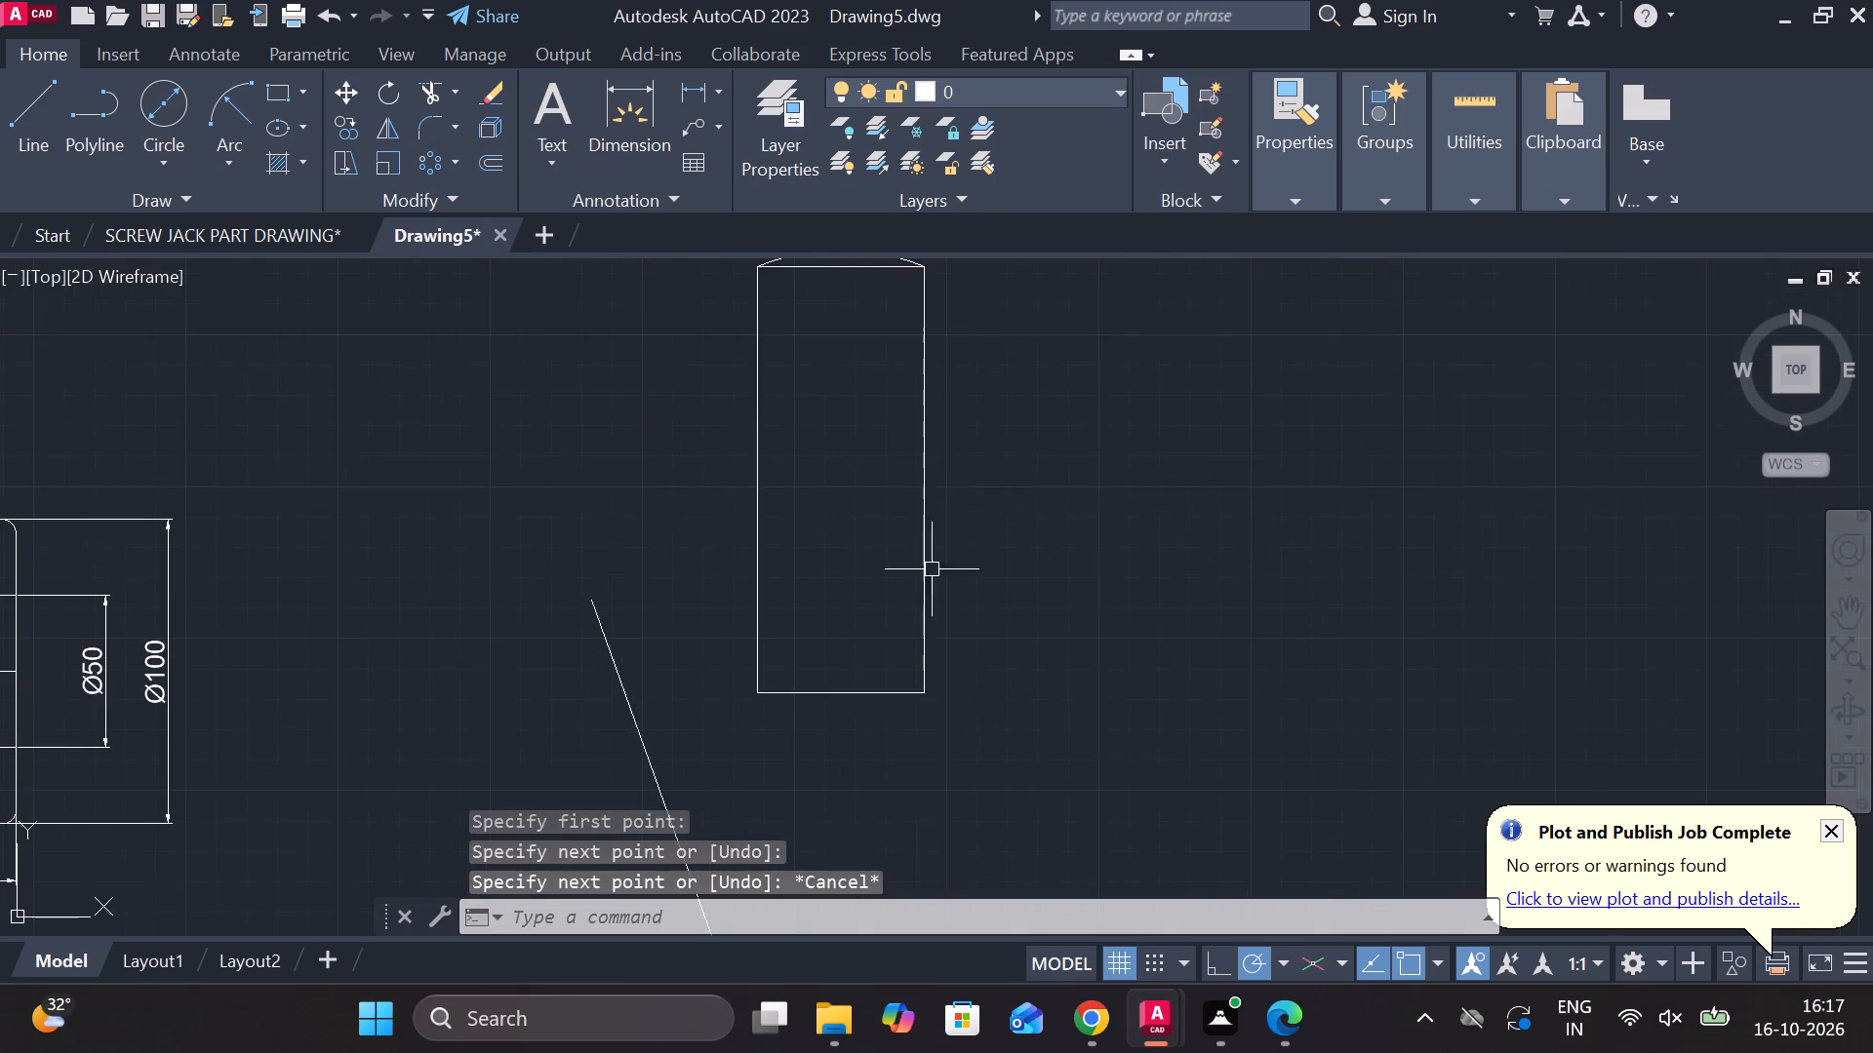
pyautogui.scroll(1, 700, 473)
pyautogui.moveTo(700, 473); pyautogui.dragTo(812, 611, button='middle')
pyautogui.scroll(-1, 980, 638)
pyautogui.press('l')
pyautogui.press('Return')
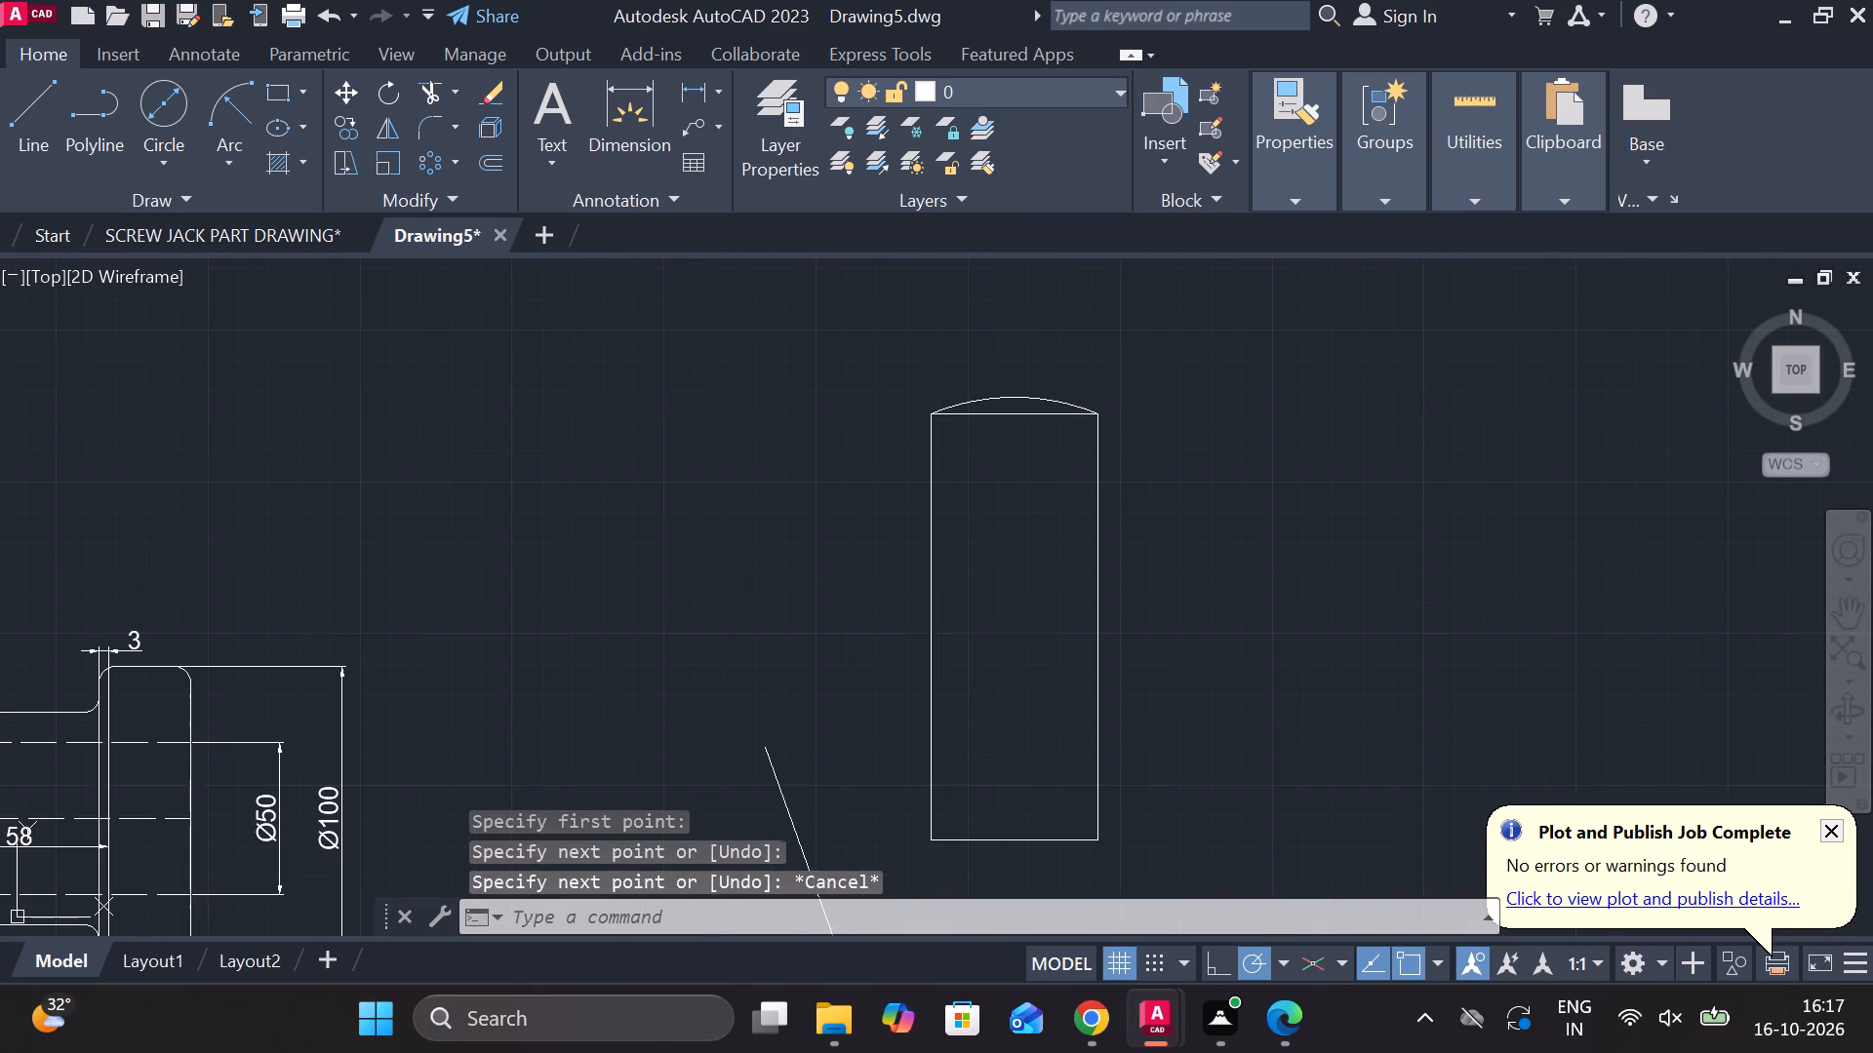
pyautogui.moveTo(980, 638); pyautogui.dragTo(884, 440, button='middle')
pyautogui.click(845, 633)
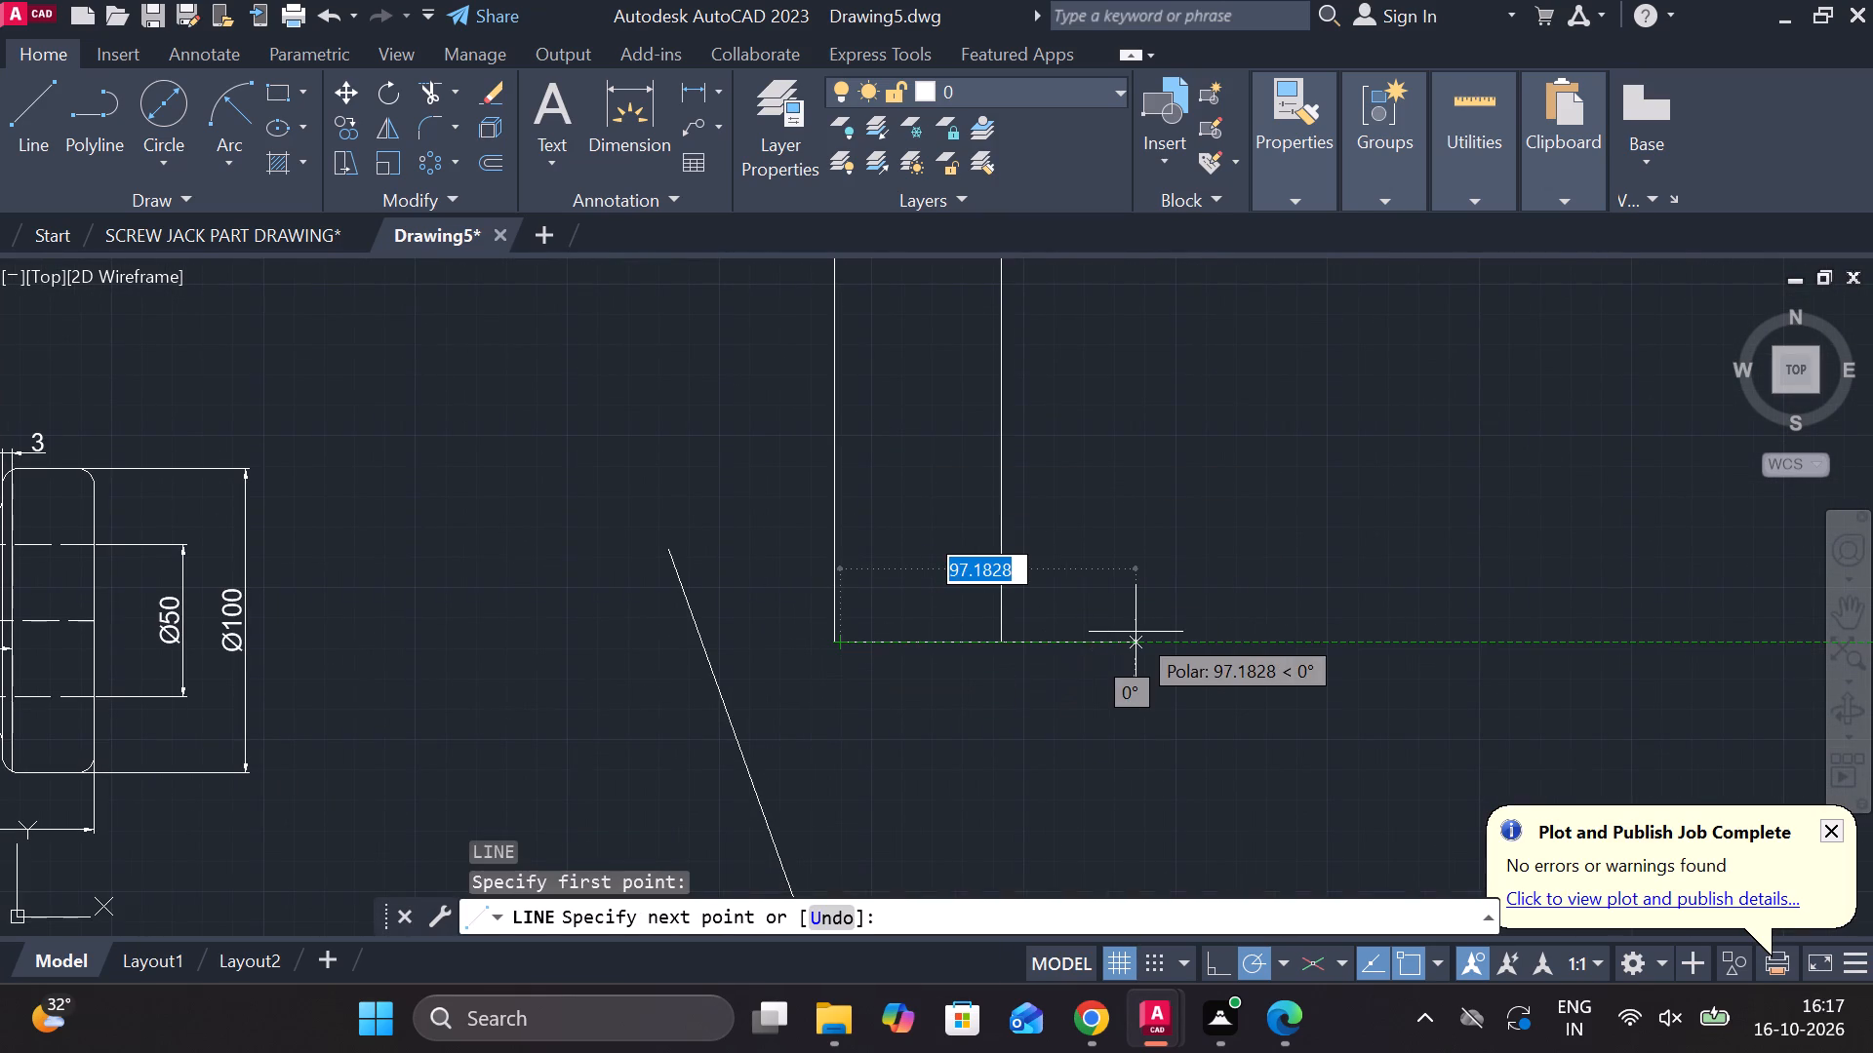
pyautogui.write('2')
pyautogui.press('space')
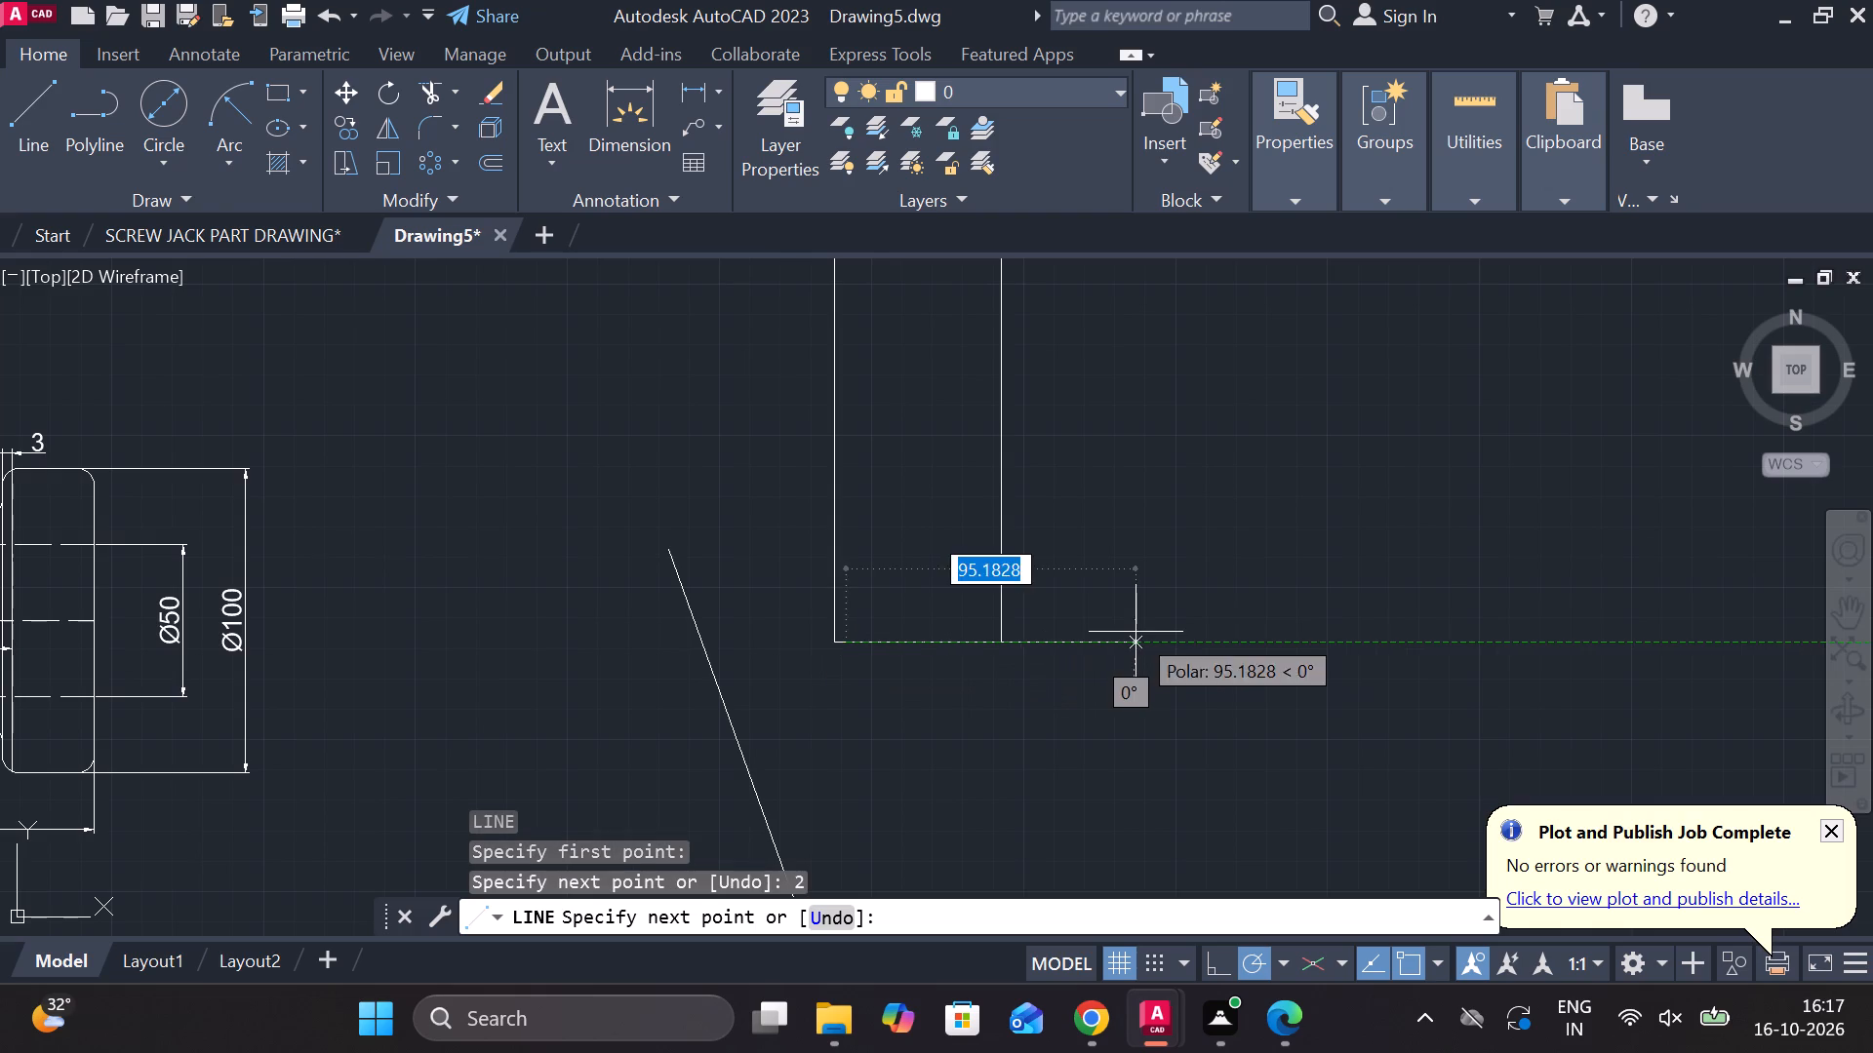
pyautogui.moveTo(949, 466); pyautogui.dragTo(1013, 808, button='middle')
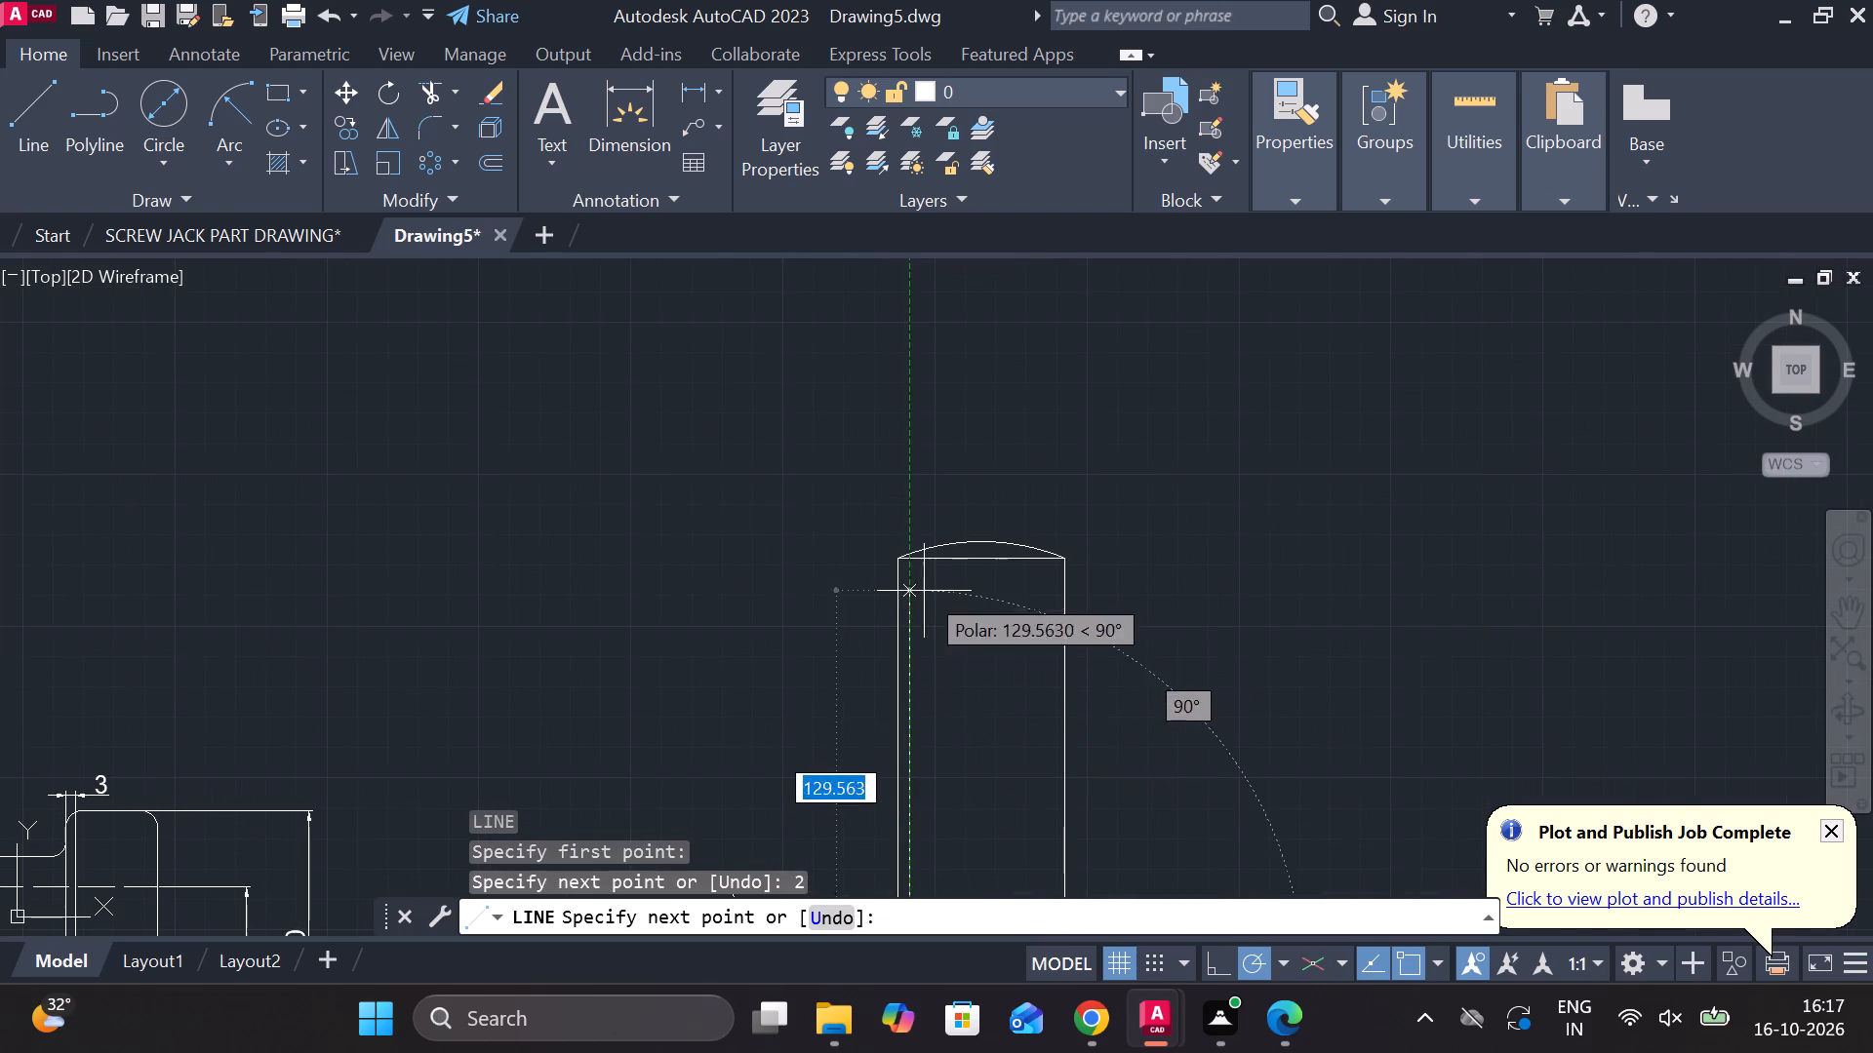
pyautogui.scroll(2, 924, 591)
pyautogui.scroll(3, 861, 505)
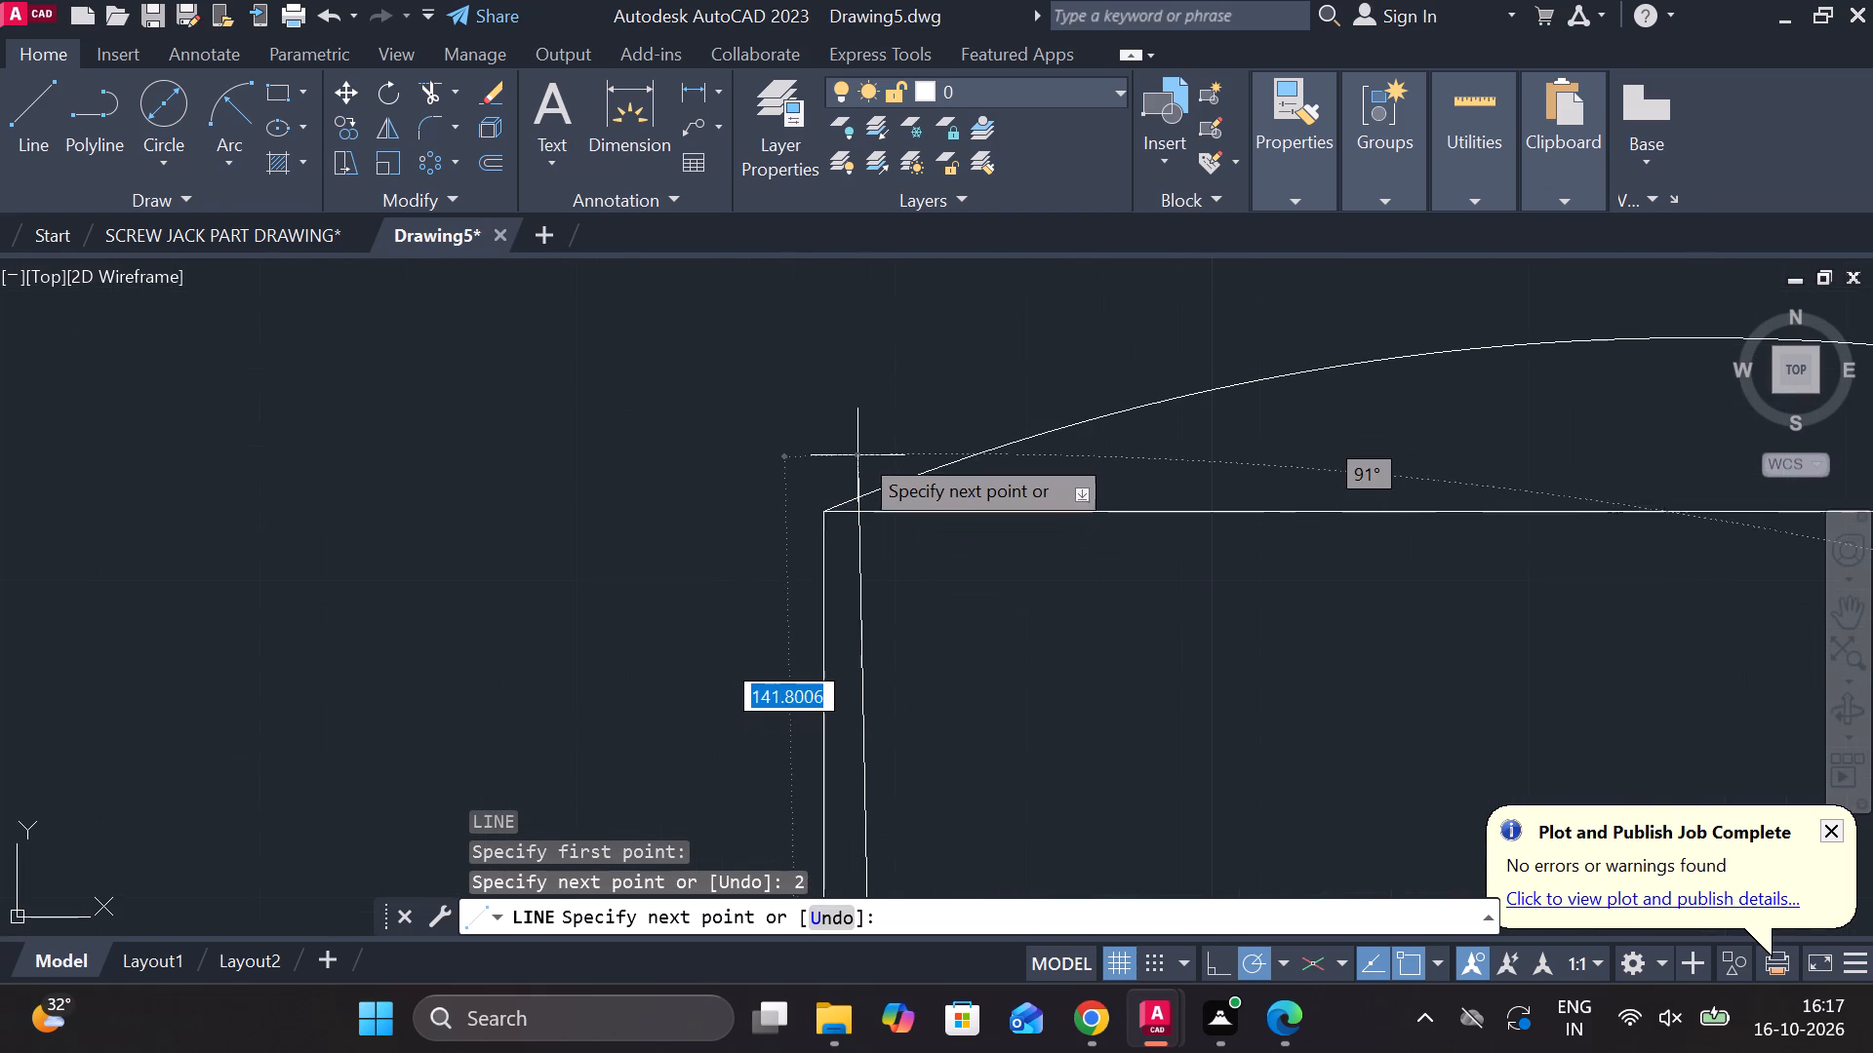
pyautogui.click(827, 517)
pyautogui.scroll(-3, 864, 559)
pyautogui.scroll(-2, 1003, 697)
pyautogui.moveTo(1003, 710); pyautogui.dragTo(973, 666, button='middle')
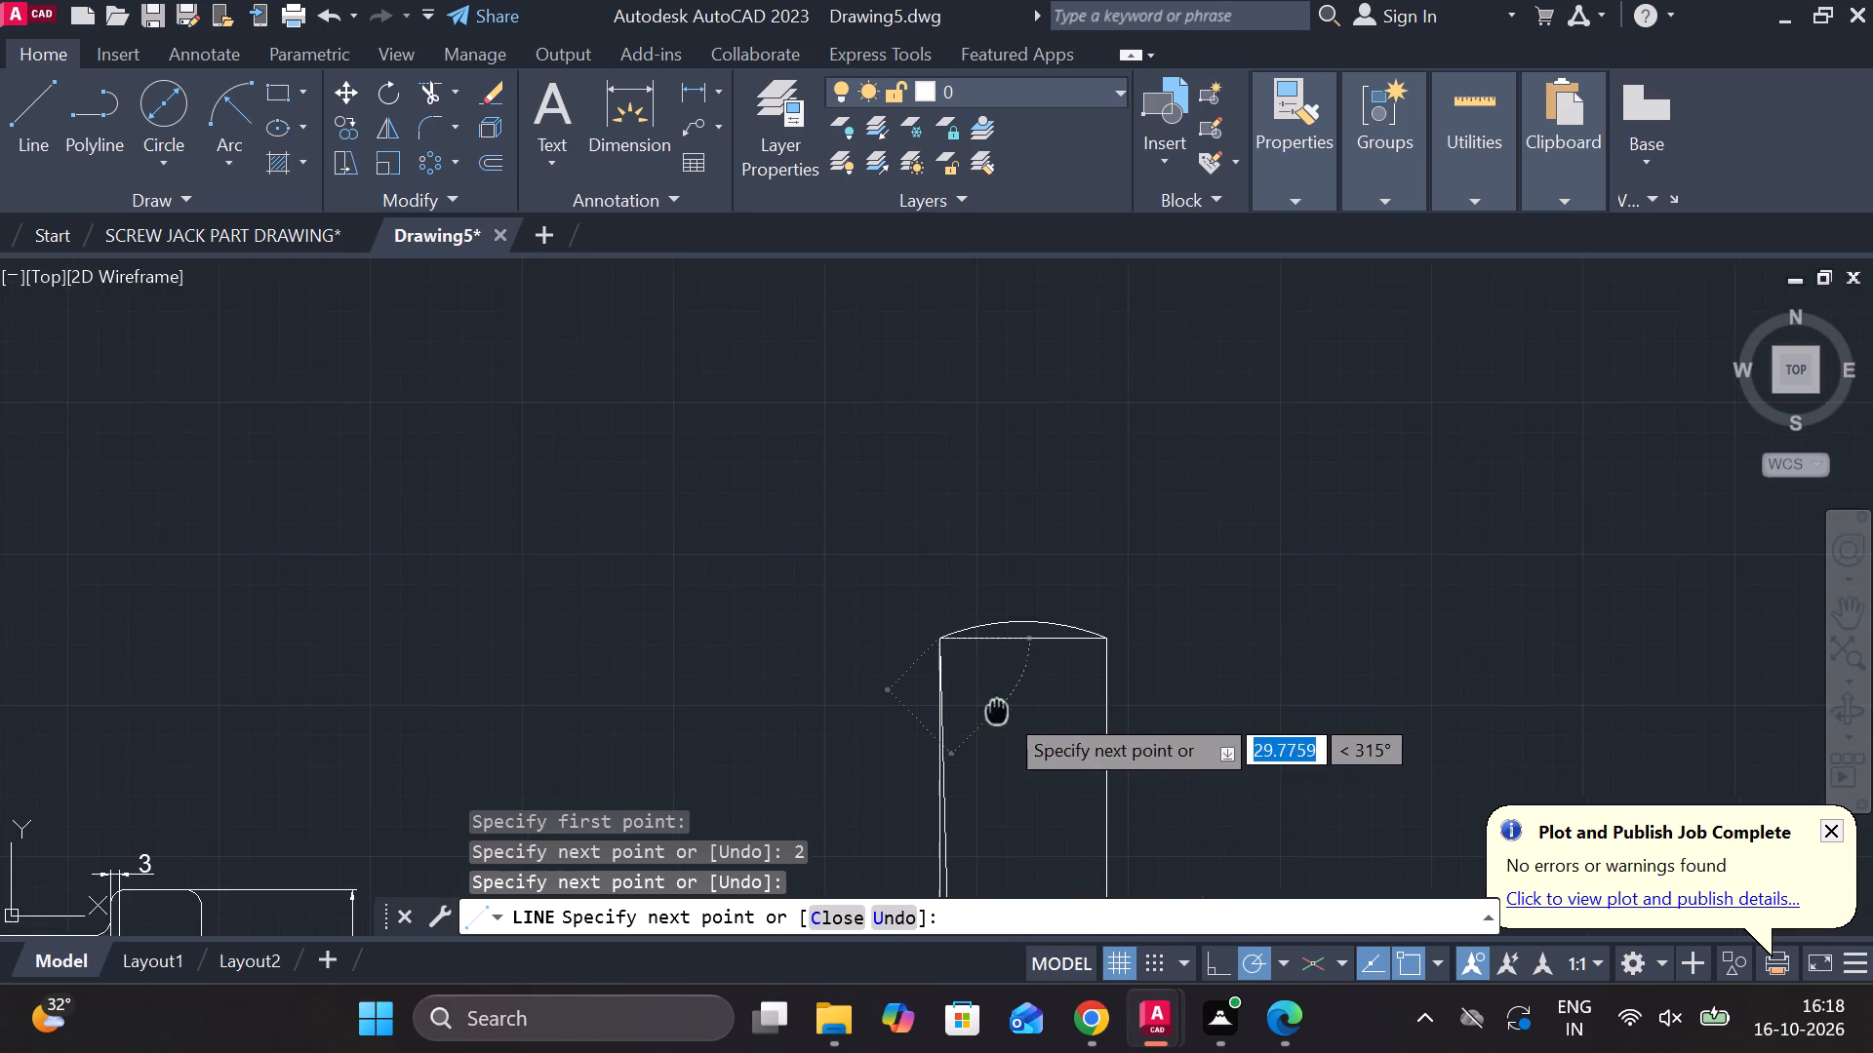
pyautogui.moveTo(973, 666); pyautogui.dragTo(936, 427, button='middle')
pyautogui.scroll(2, 1062, 468)
pyautogui.press('Escape')
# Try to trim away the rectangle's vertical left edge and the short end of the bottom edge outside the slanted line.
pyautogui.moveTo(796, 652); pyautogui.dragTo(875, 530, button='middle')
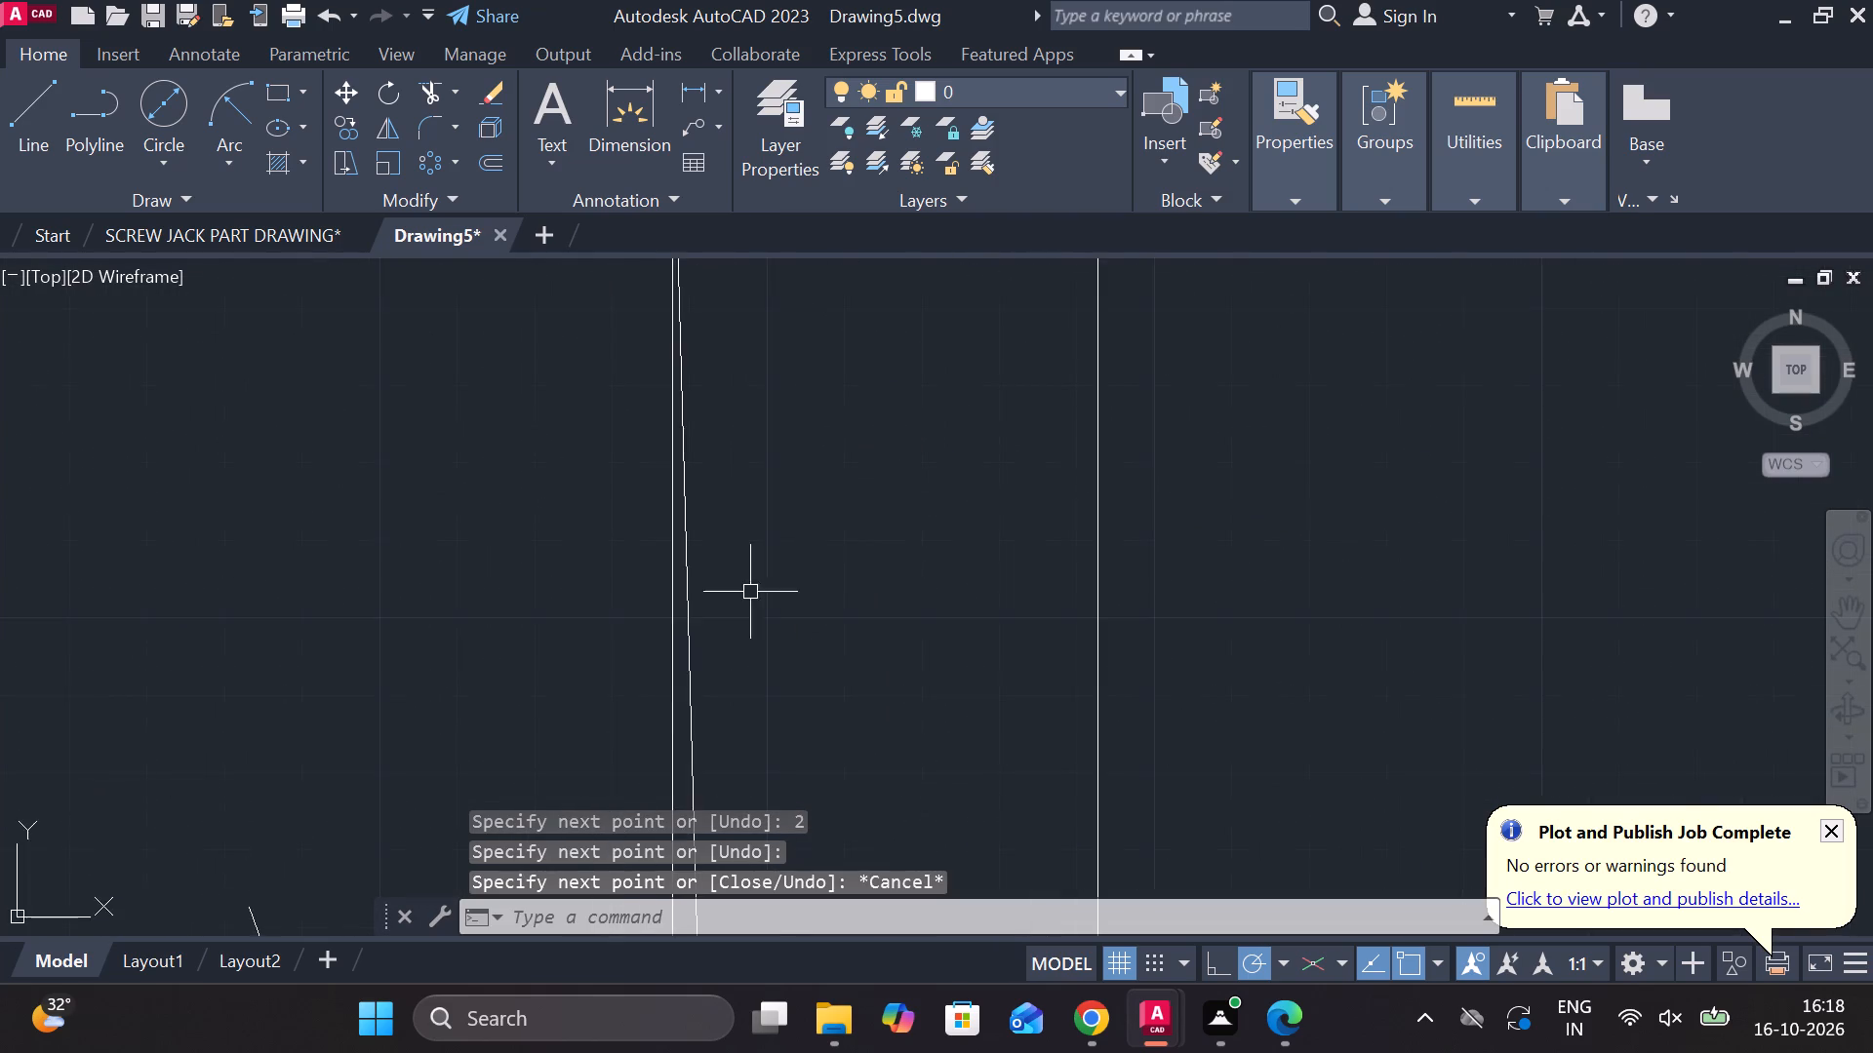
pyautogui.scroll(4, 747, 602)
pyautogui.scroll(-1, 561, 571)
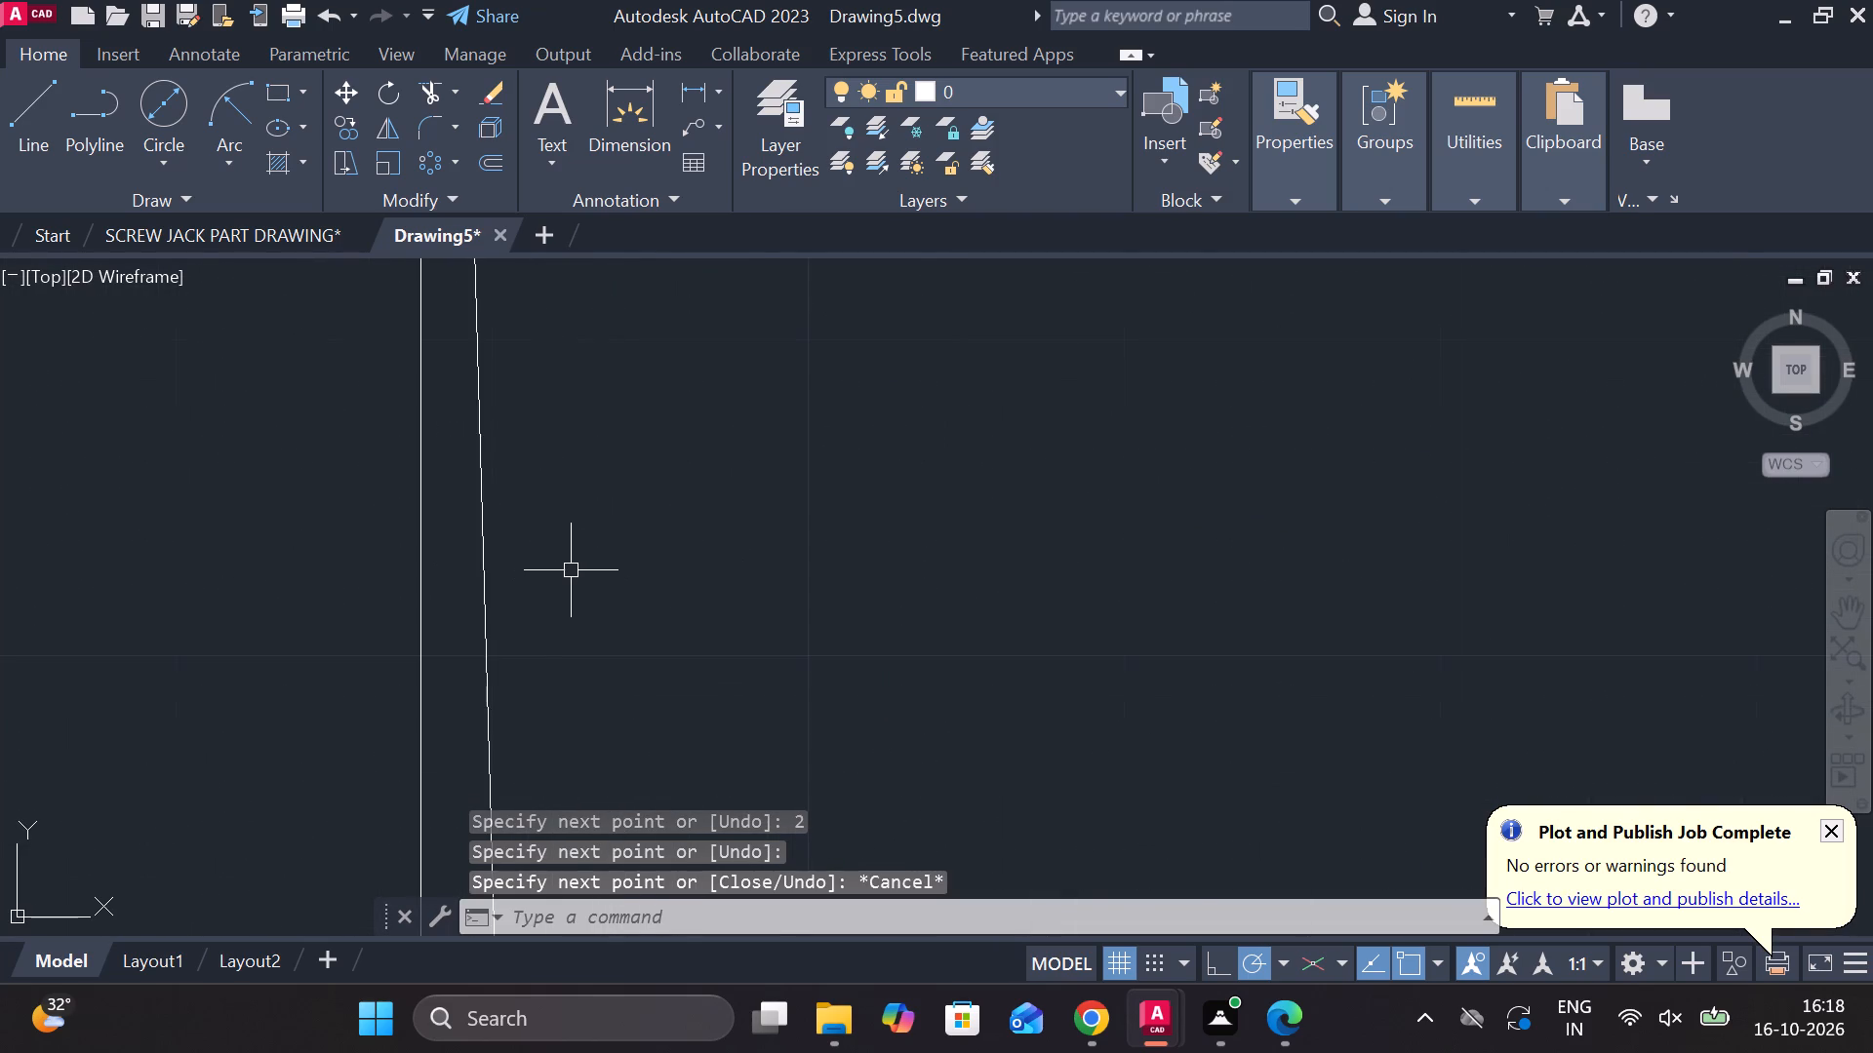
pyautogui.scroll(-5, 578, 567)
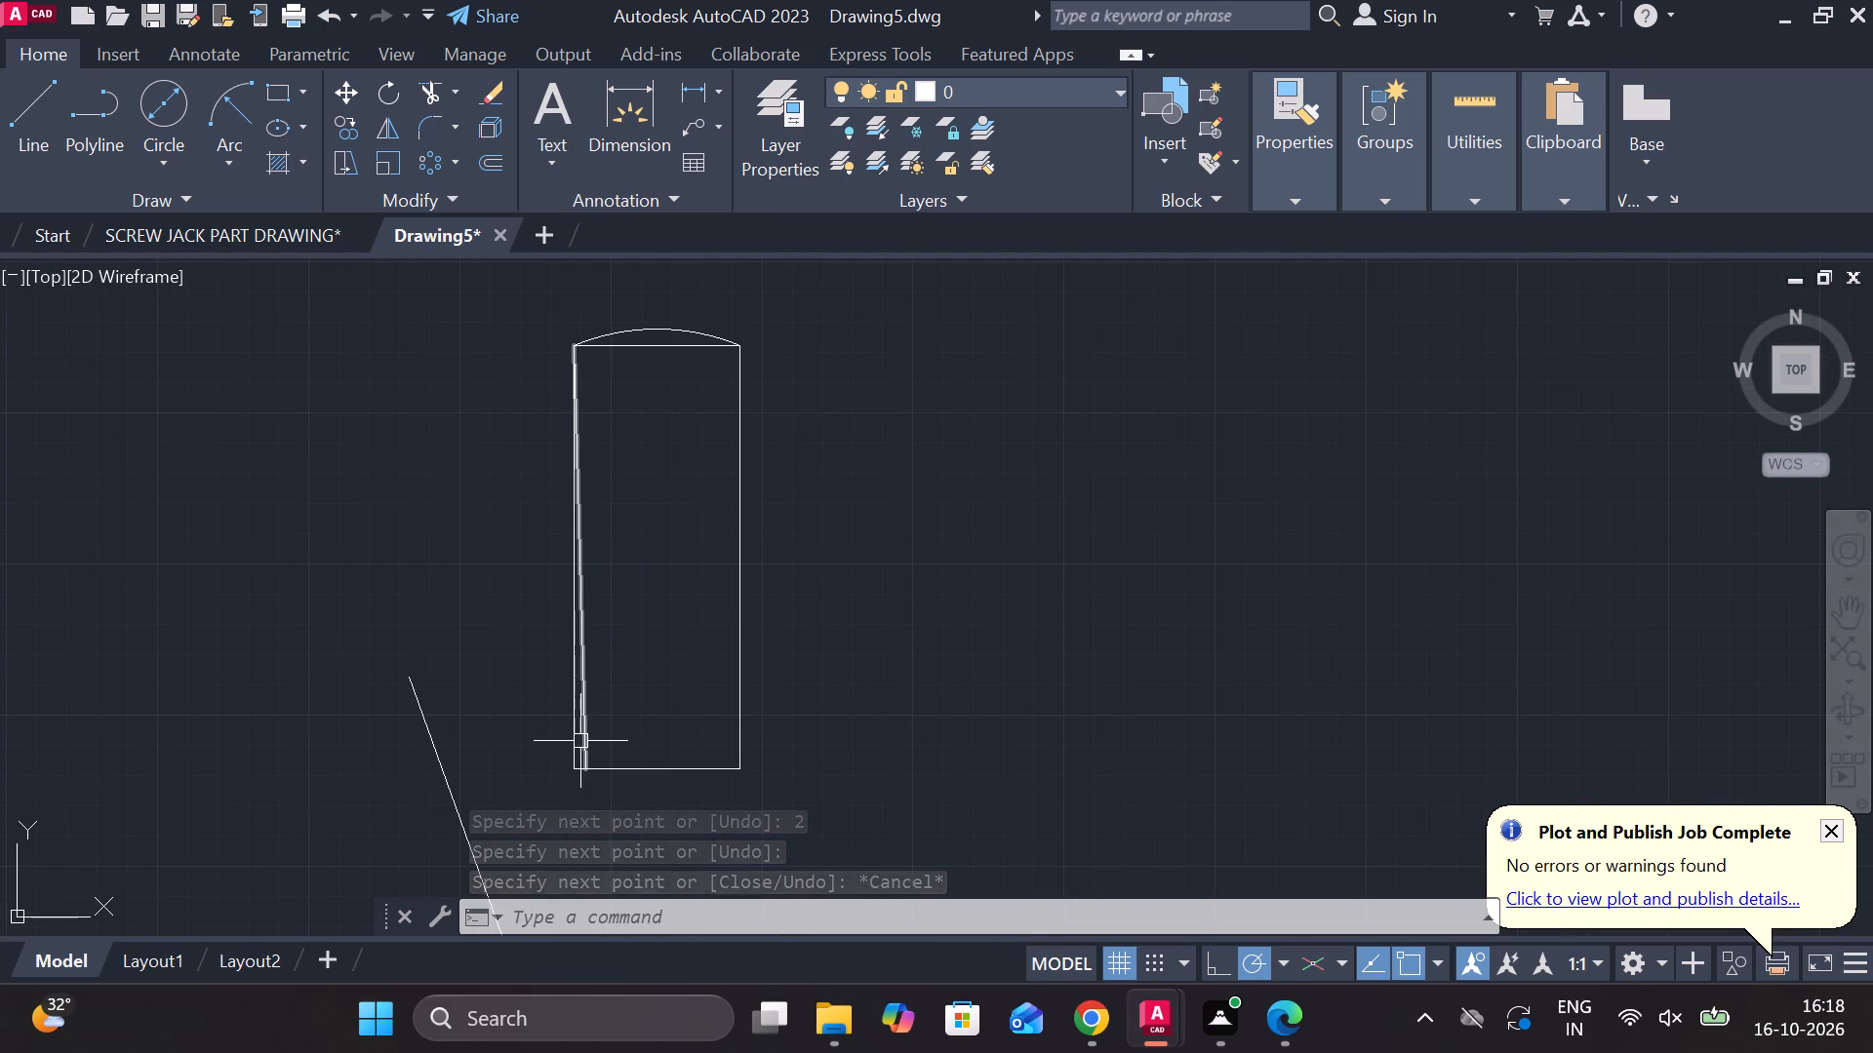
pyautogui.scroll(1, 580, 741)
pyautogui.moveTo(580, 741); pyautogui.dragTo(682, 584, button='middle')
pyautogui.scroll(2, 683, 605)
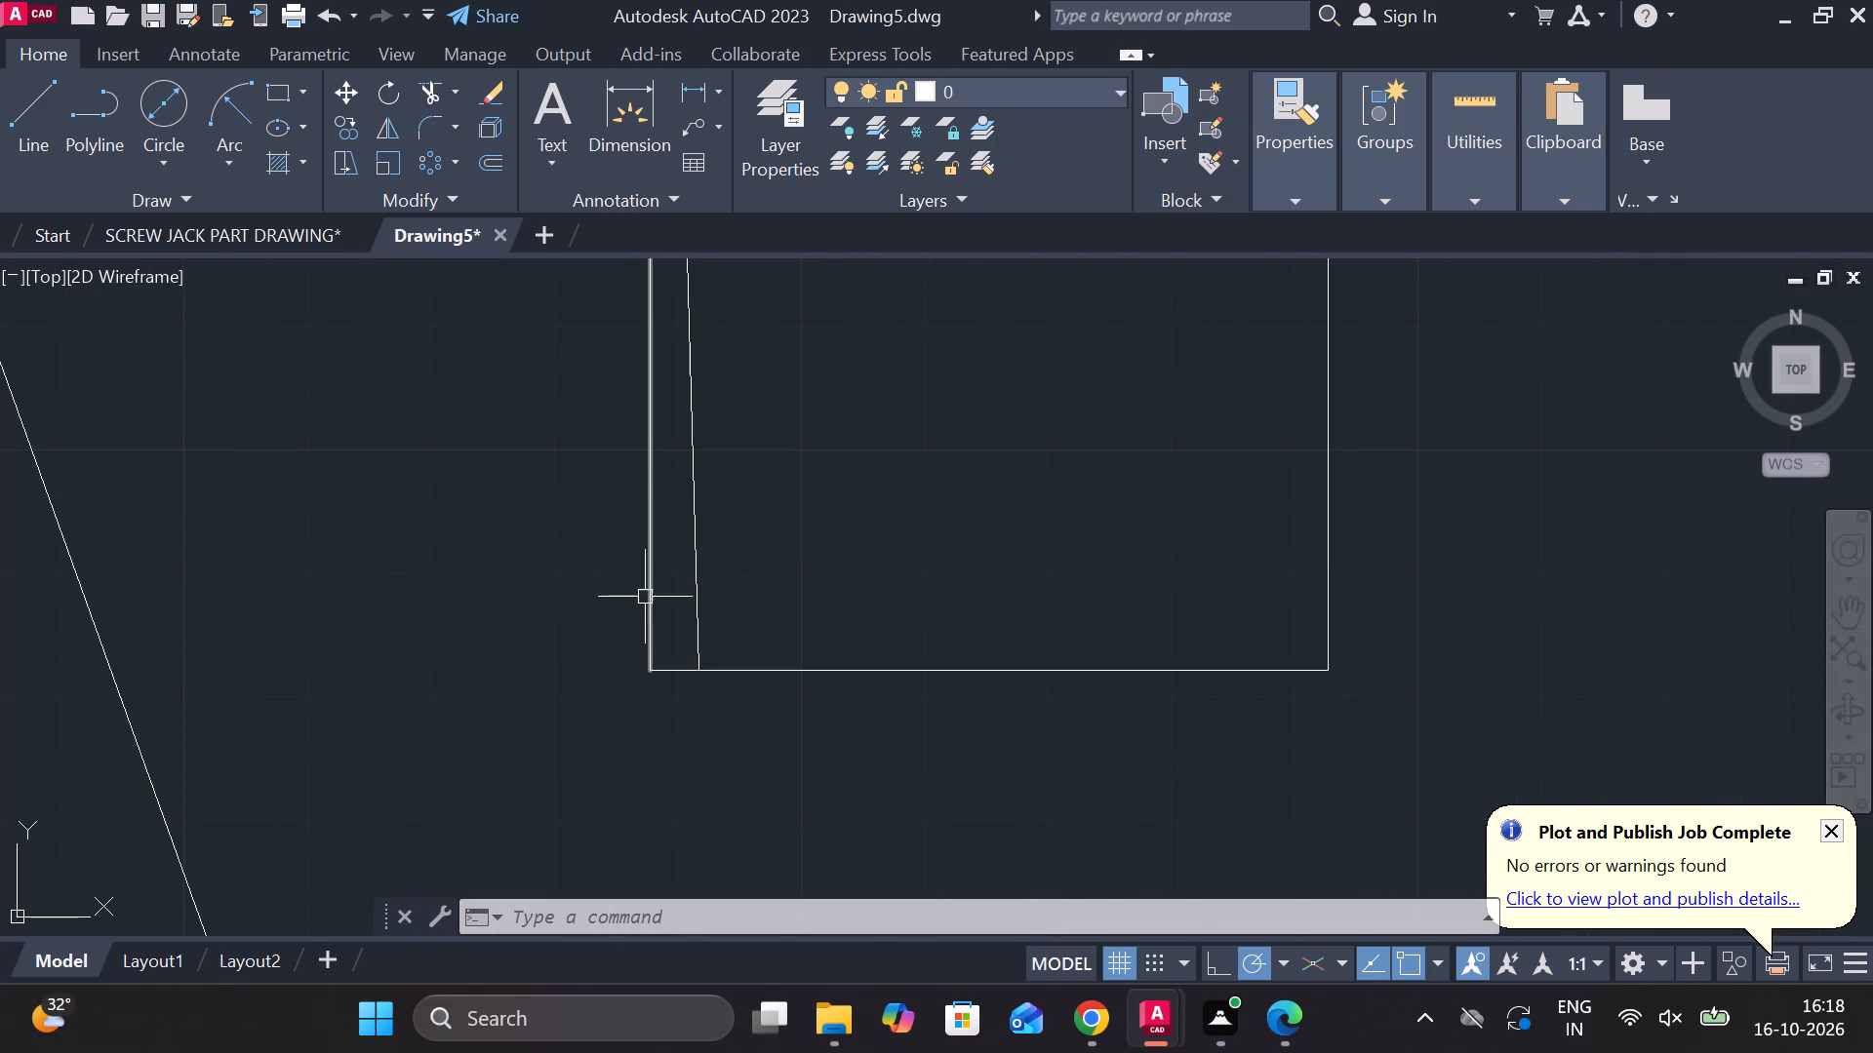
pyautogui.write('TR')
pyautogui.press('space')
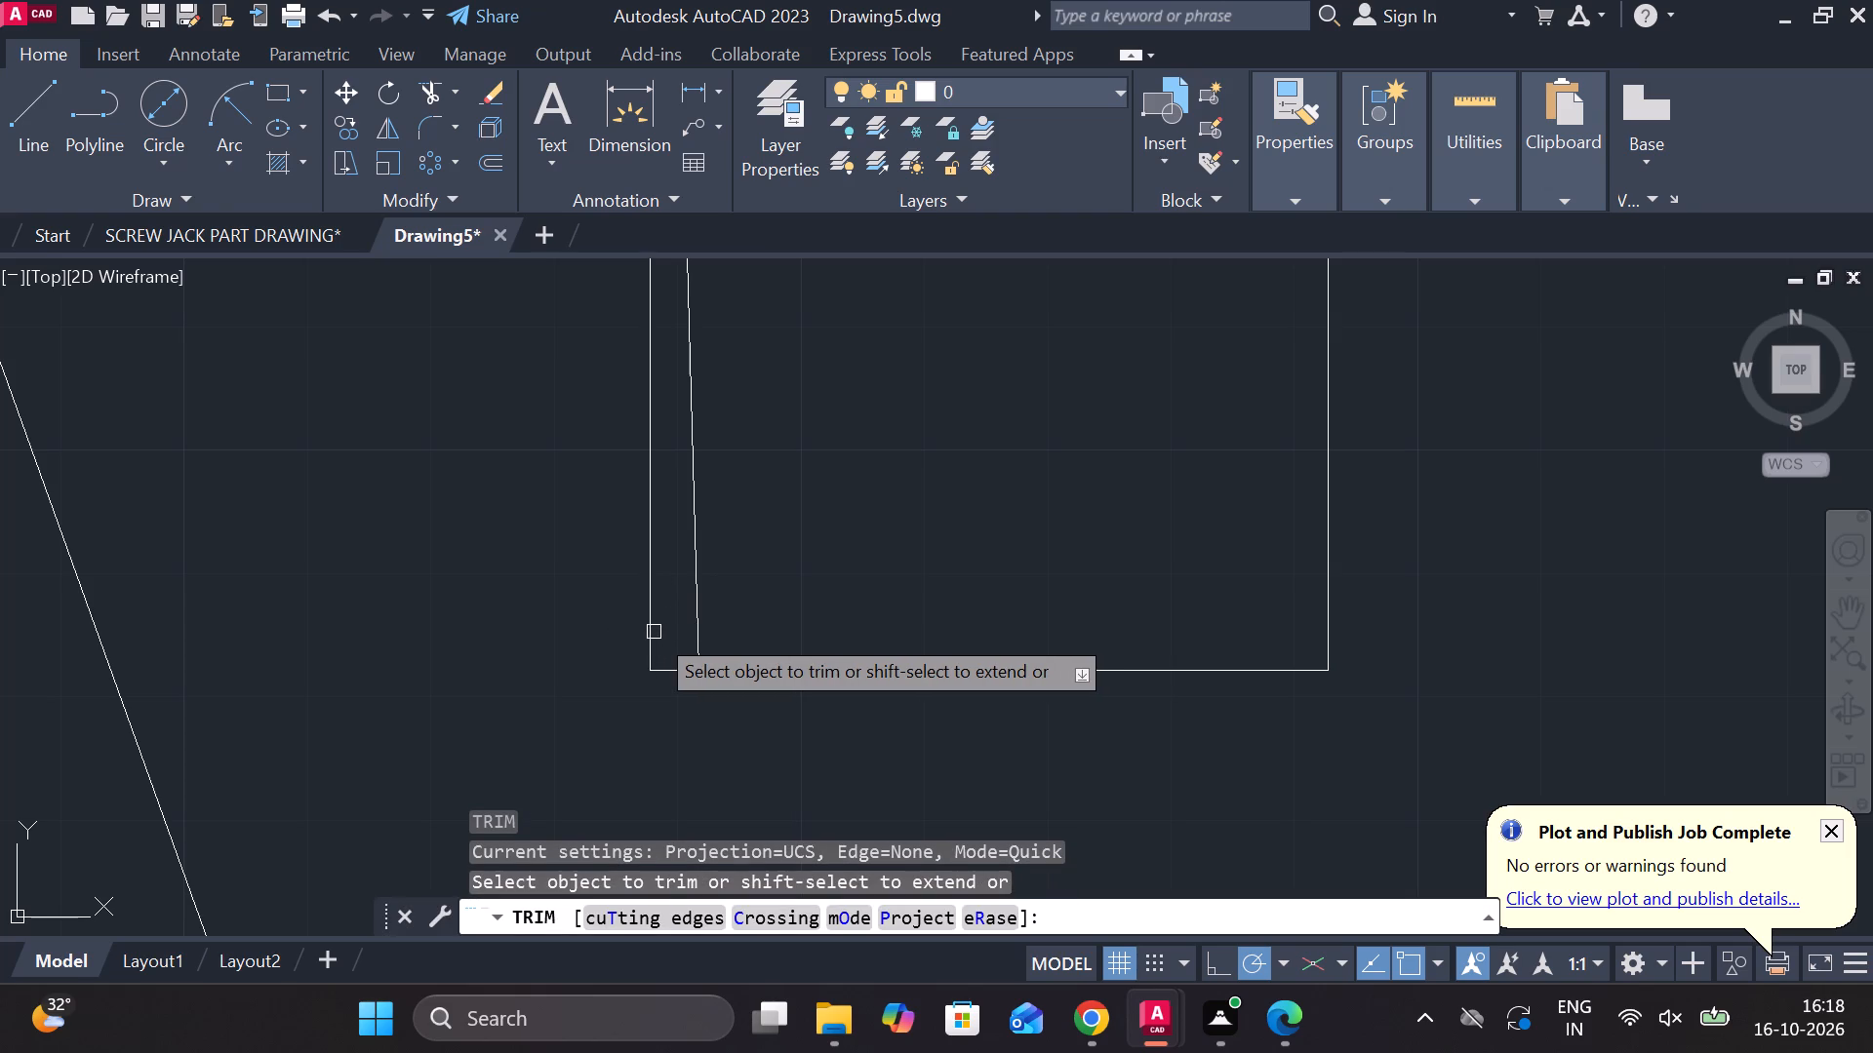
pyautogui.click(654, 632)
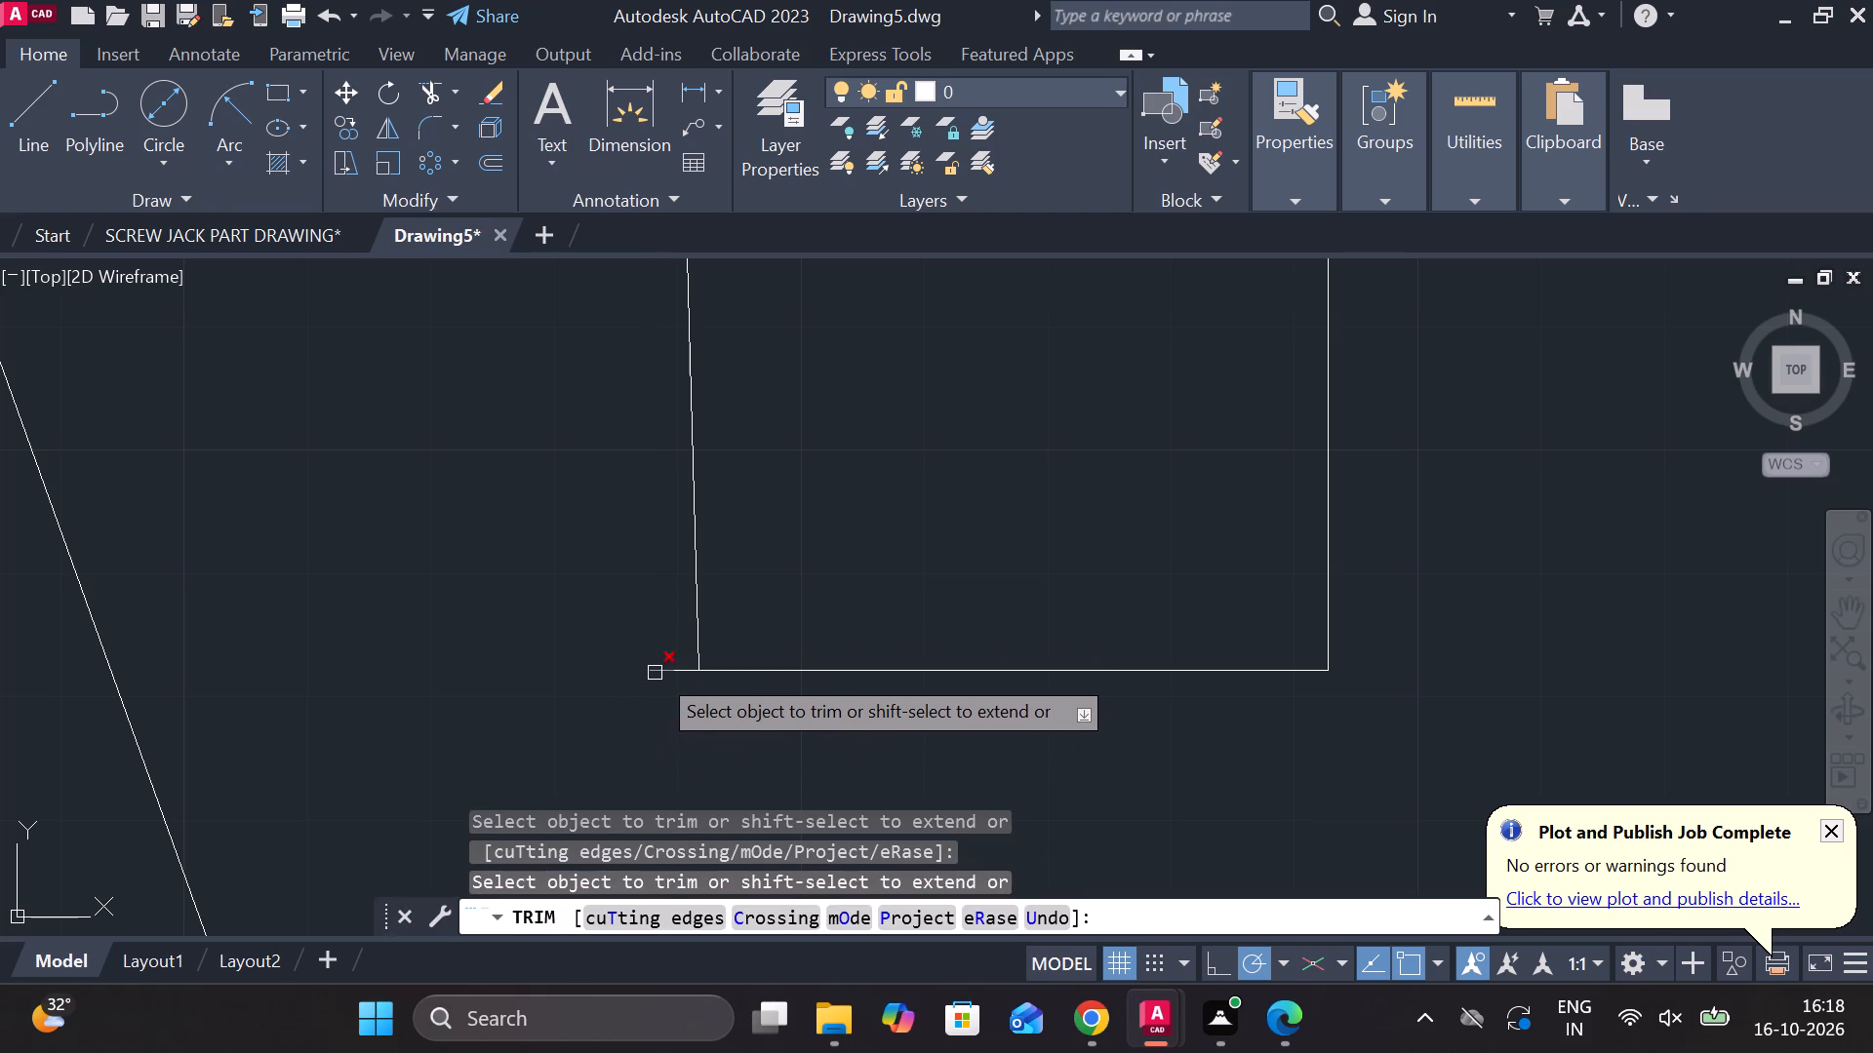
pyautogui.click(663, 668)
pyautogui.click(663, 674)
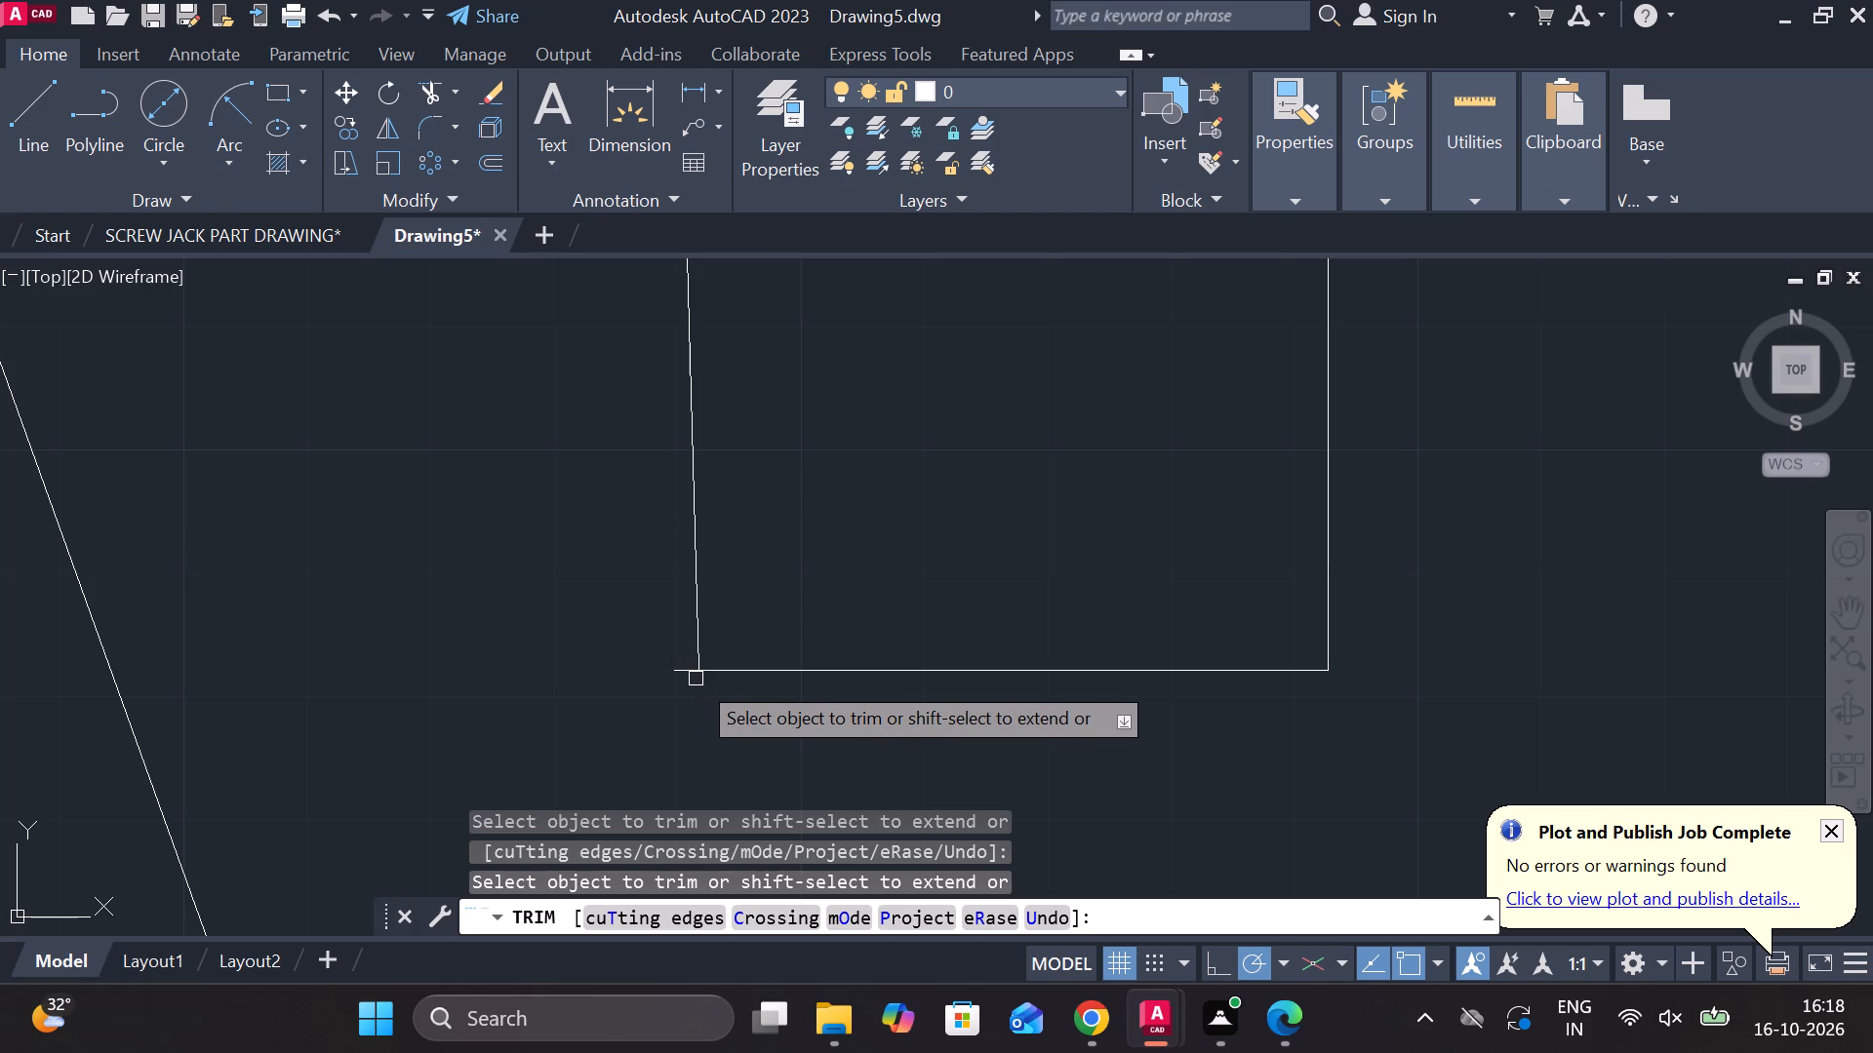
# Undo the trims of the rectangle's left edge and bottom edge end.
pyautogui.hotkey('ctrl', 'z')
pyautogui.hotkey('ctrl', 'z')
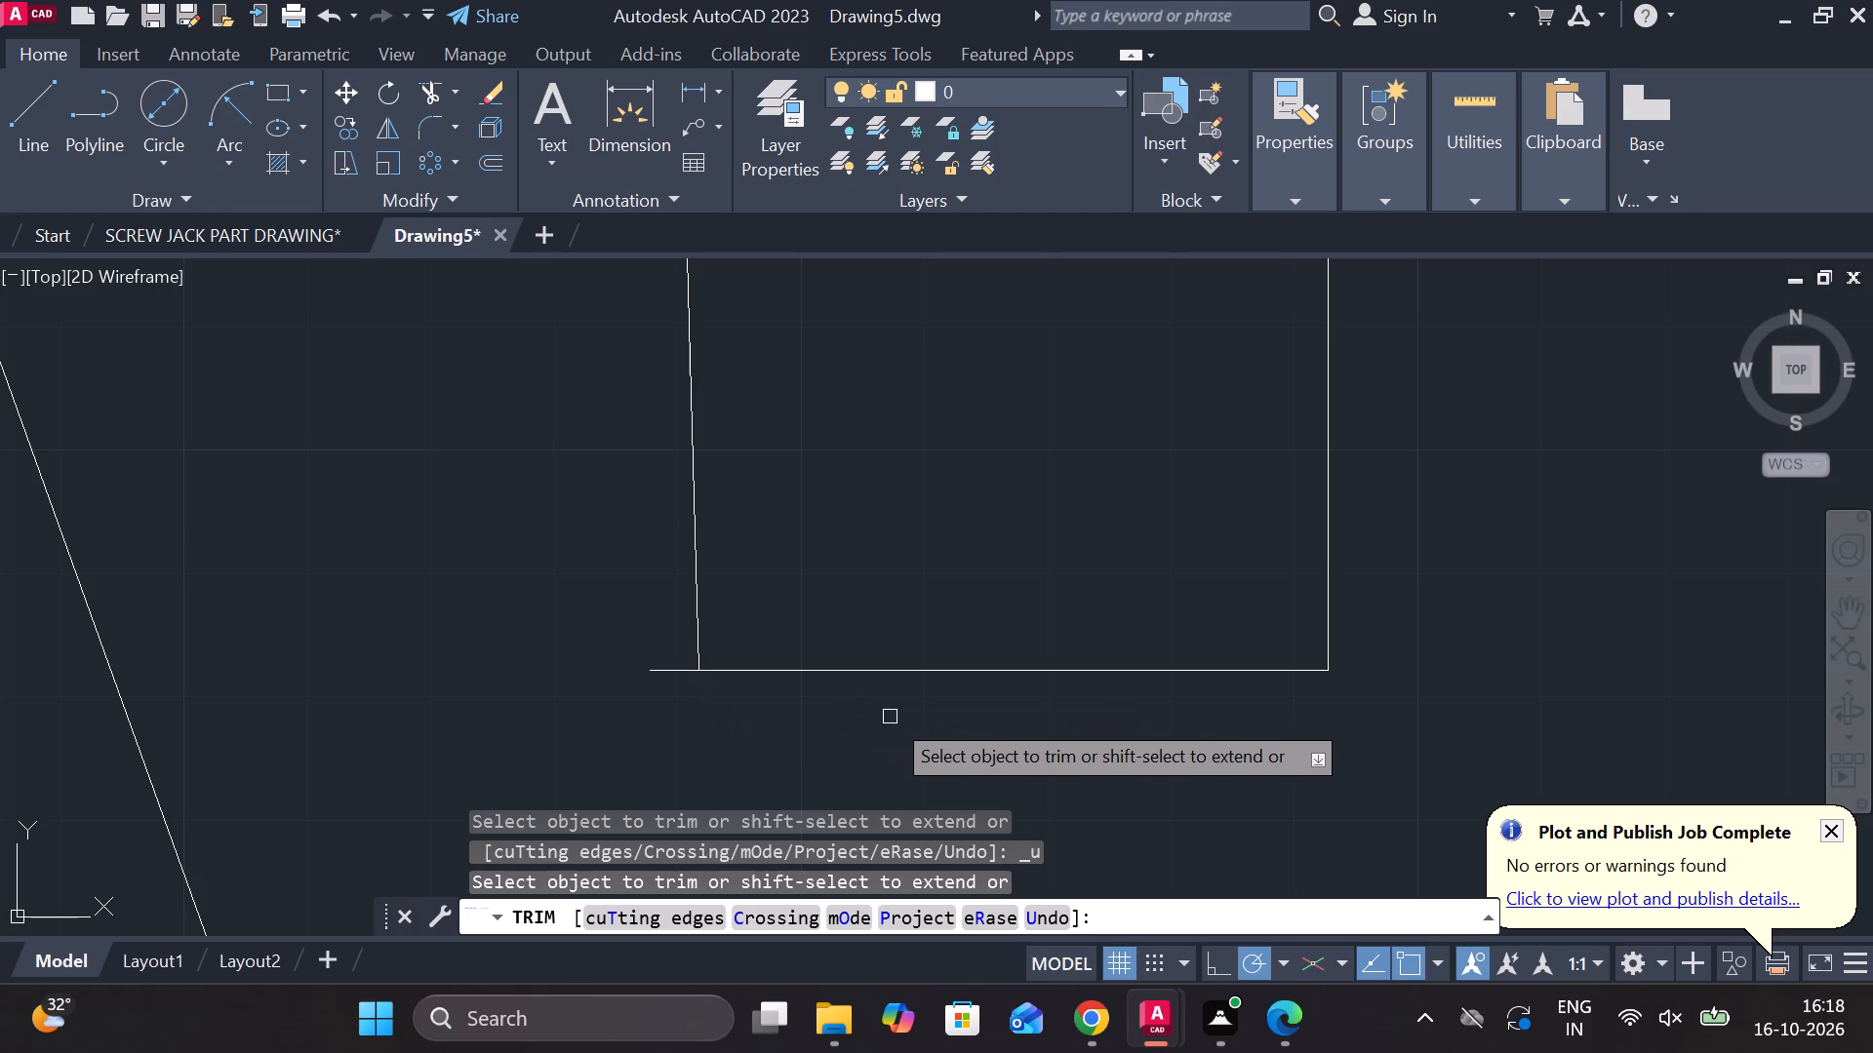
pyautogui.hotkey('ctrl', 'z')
# Trim away the vertical left edge and the bottom edge's short end, leaving the slanted line as the profile's side.
pyautogui.click(648, 596)
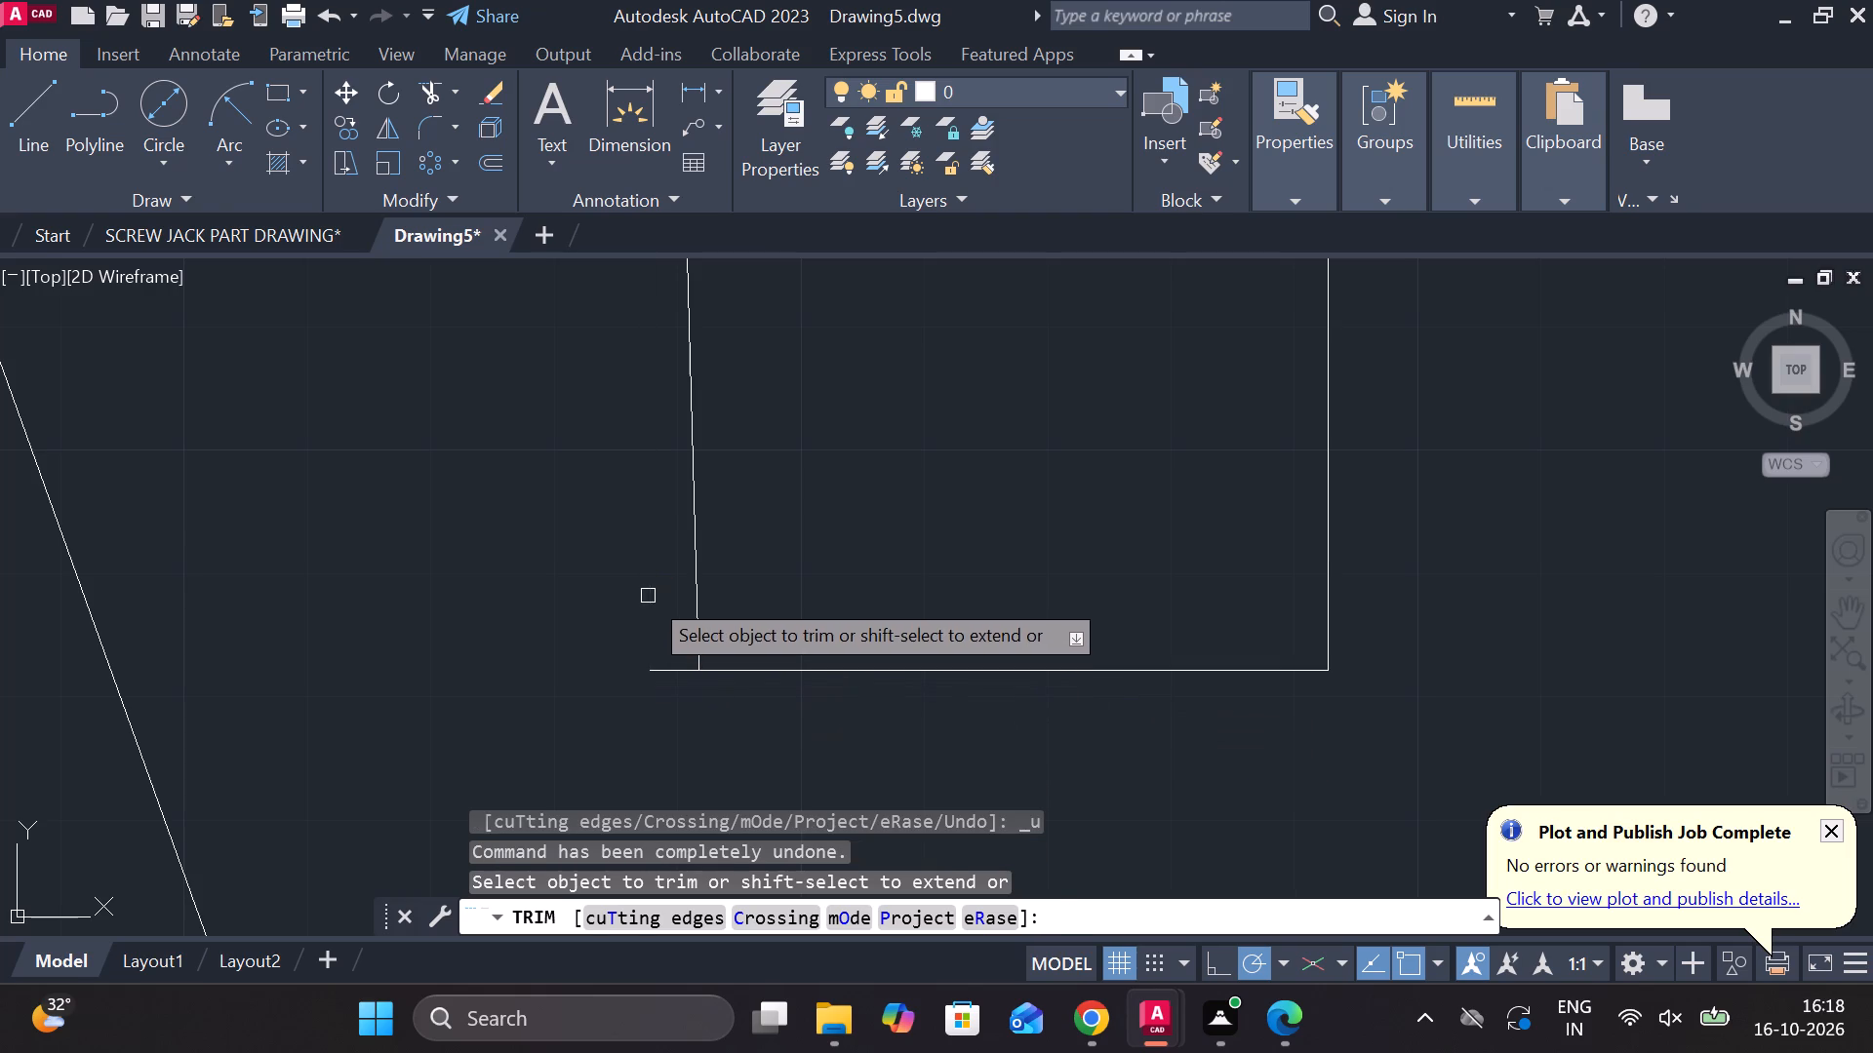
pyautogui.click(658, 665)
pyautogui.click(674, 674)
pyautogui.click(641, 665)
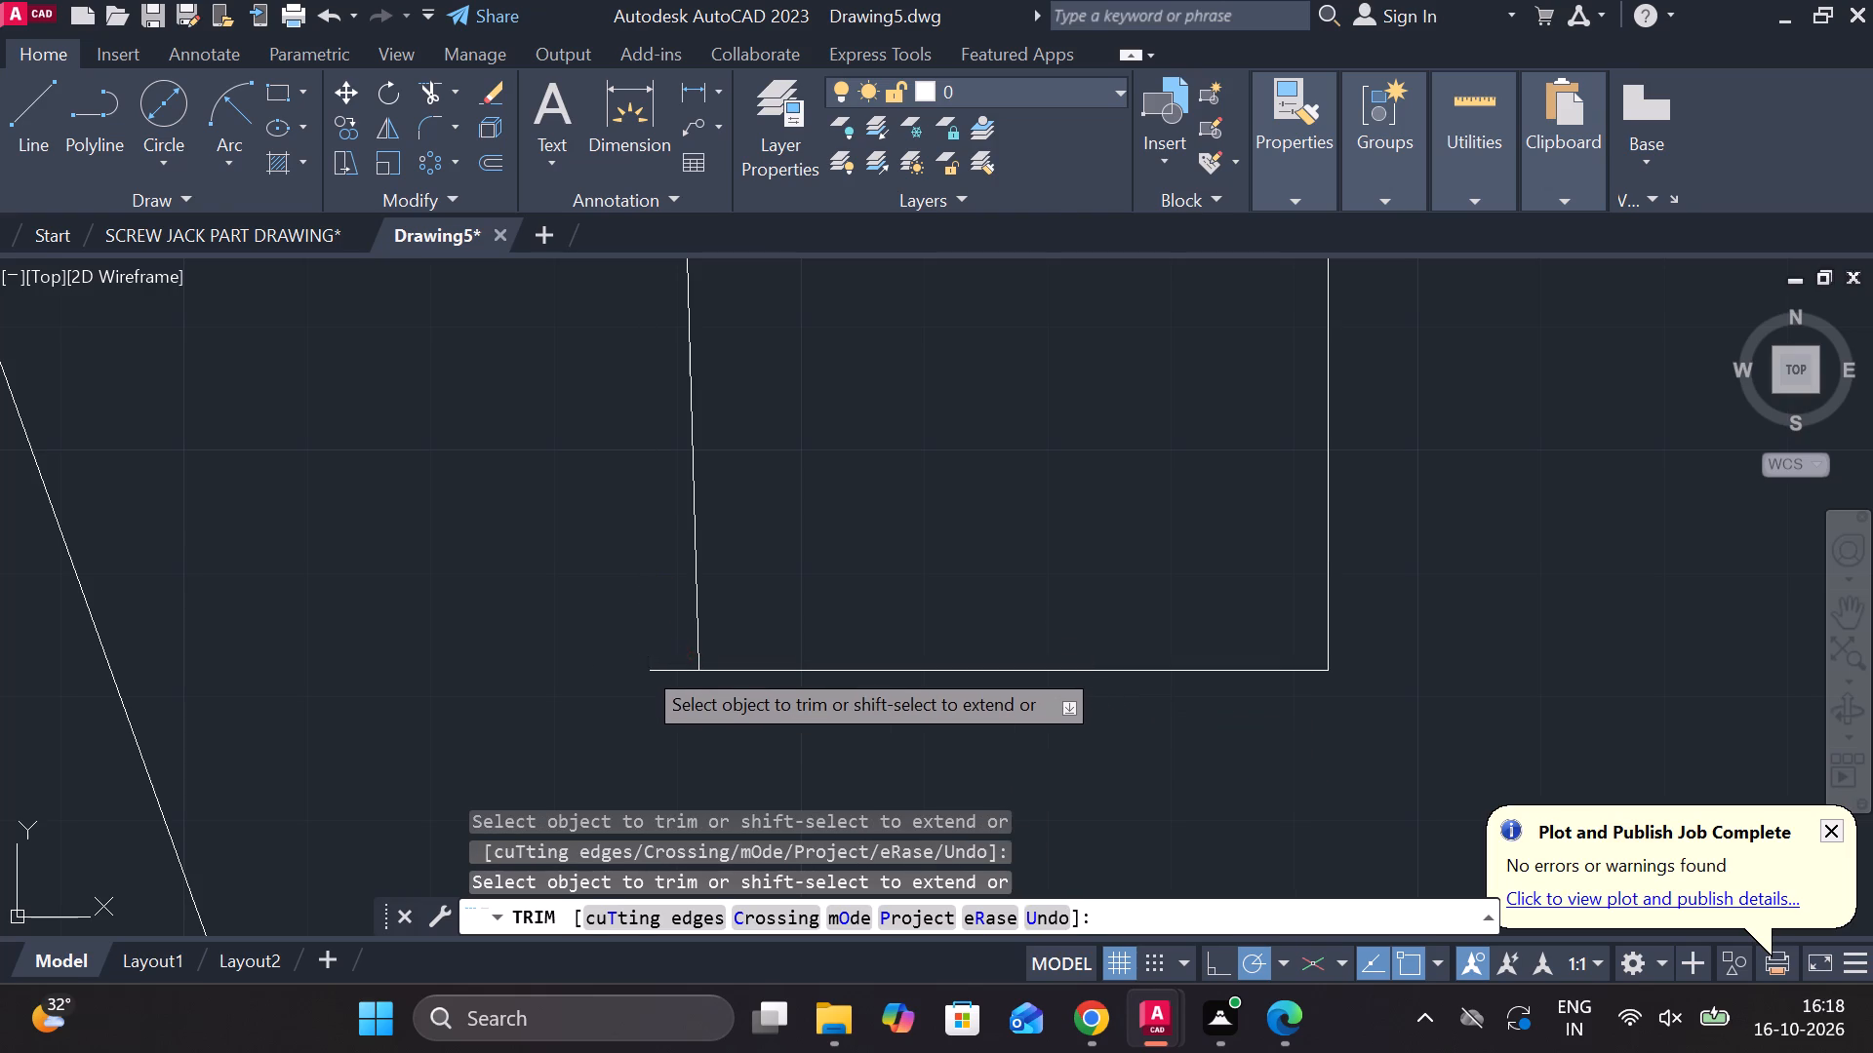
pyautogui.click(660, 674)
# Remove the stray slanted line between the socket view and the profile with Trim.
pyautogui.scroll(-3, 658, 676)
pyautogui.scroll(-2, 844, 610)
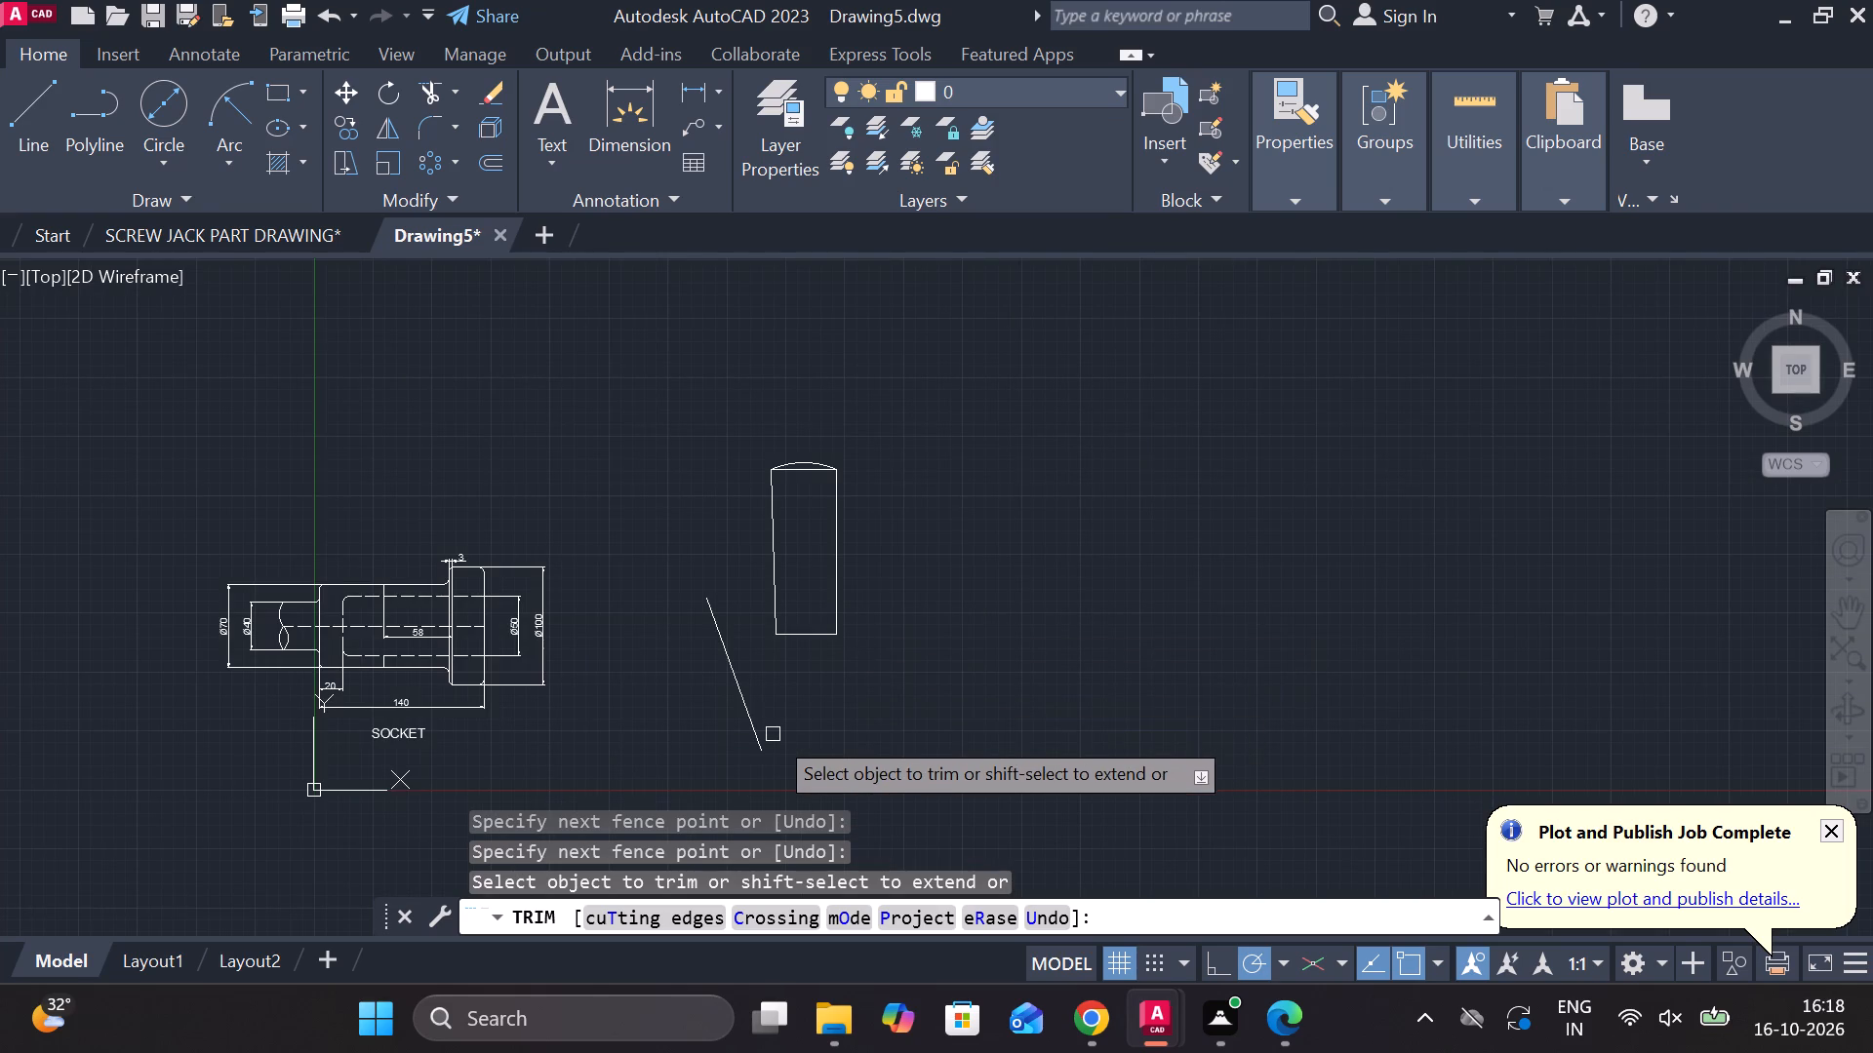
pyautogui.click(747, 711)
# Examine the trimmed profile with its arched top and slanted side alongside the socket drawing.
pyautogui.scroll(1, 1068, 494)
pyautogui.moveTo(944, 506); pyautogui.dragTo(1166, 534, button='middle')
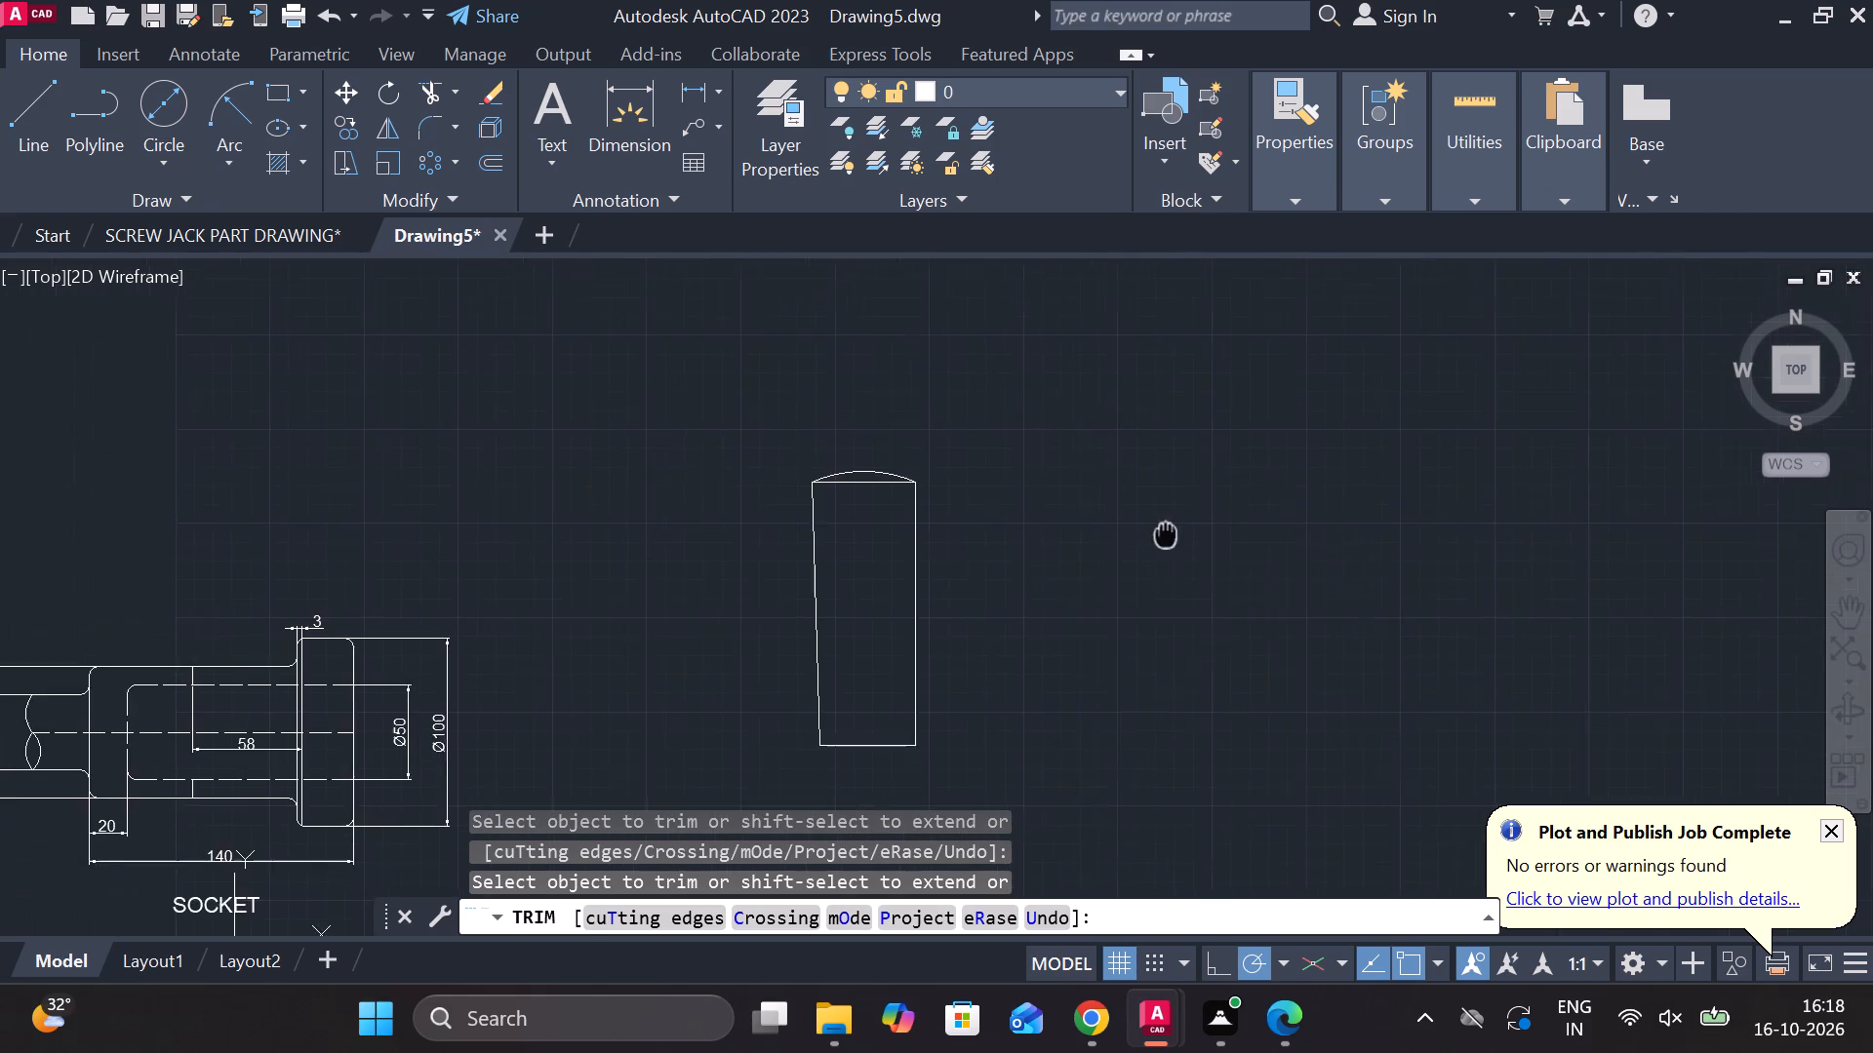
pyautogui.moveTo(1166, 534); pyautogui.dragTo(1158, 534, button='middle')
pyautogui.scroll(1, 1117, 550)
pyautogui.moveTo(1112, 570); pyautogui.dragTo(1297, 440, button='middle')
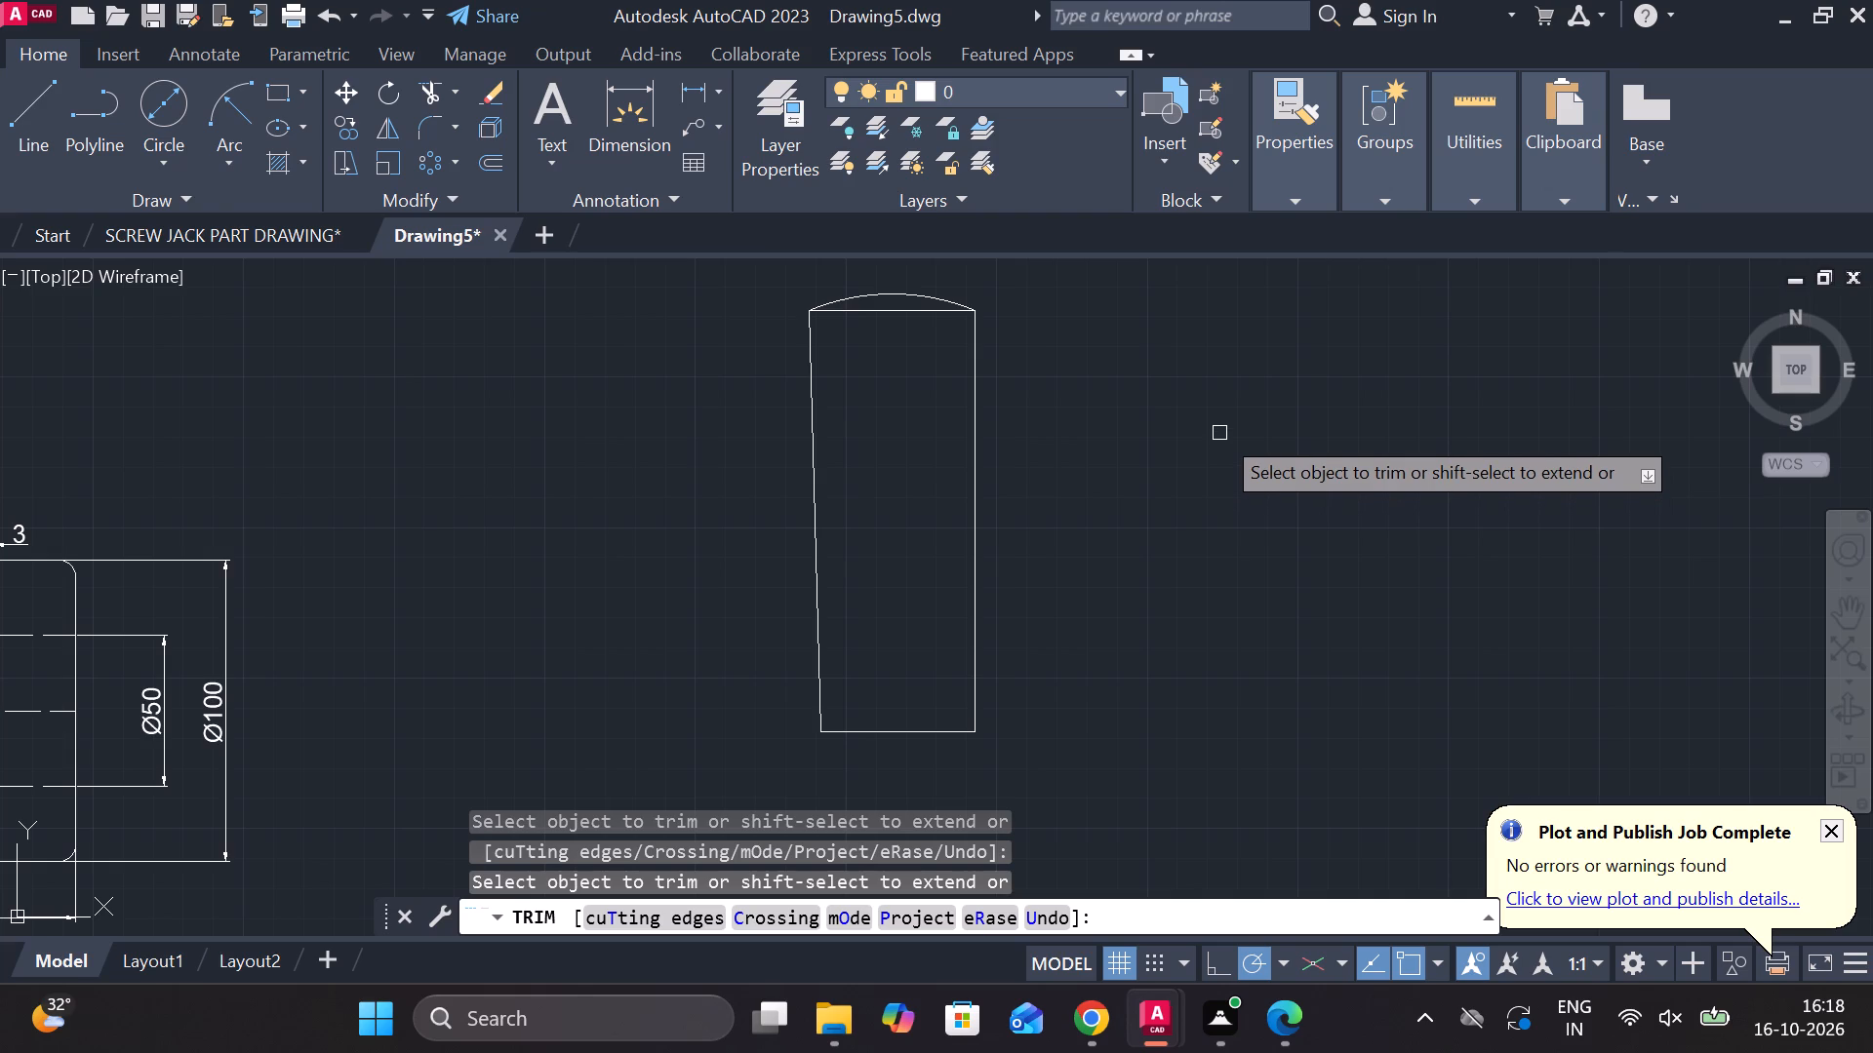
pyautogui.scroll(-3, 1219, 433)
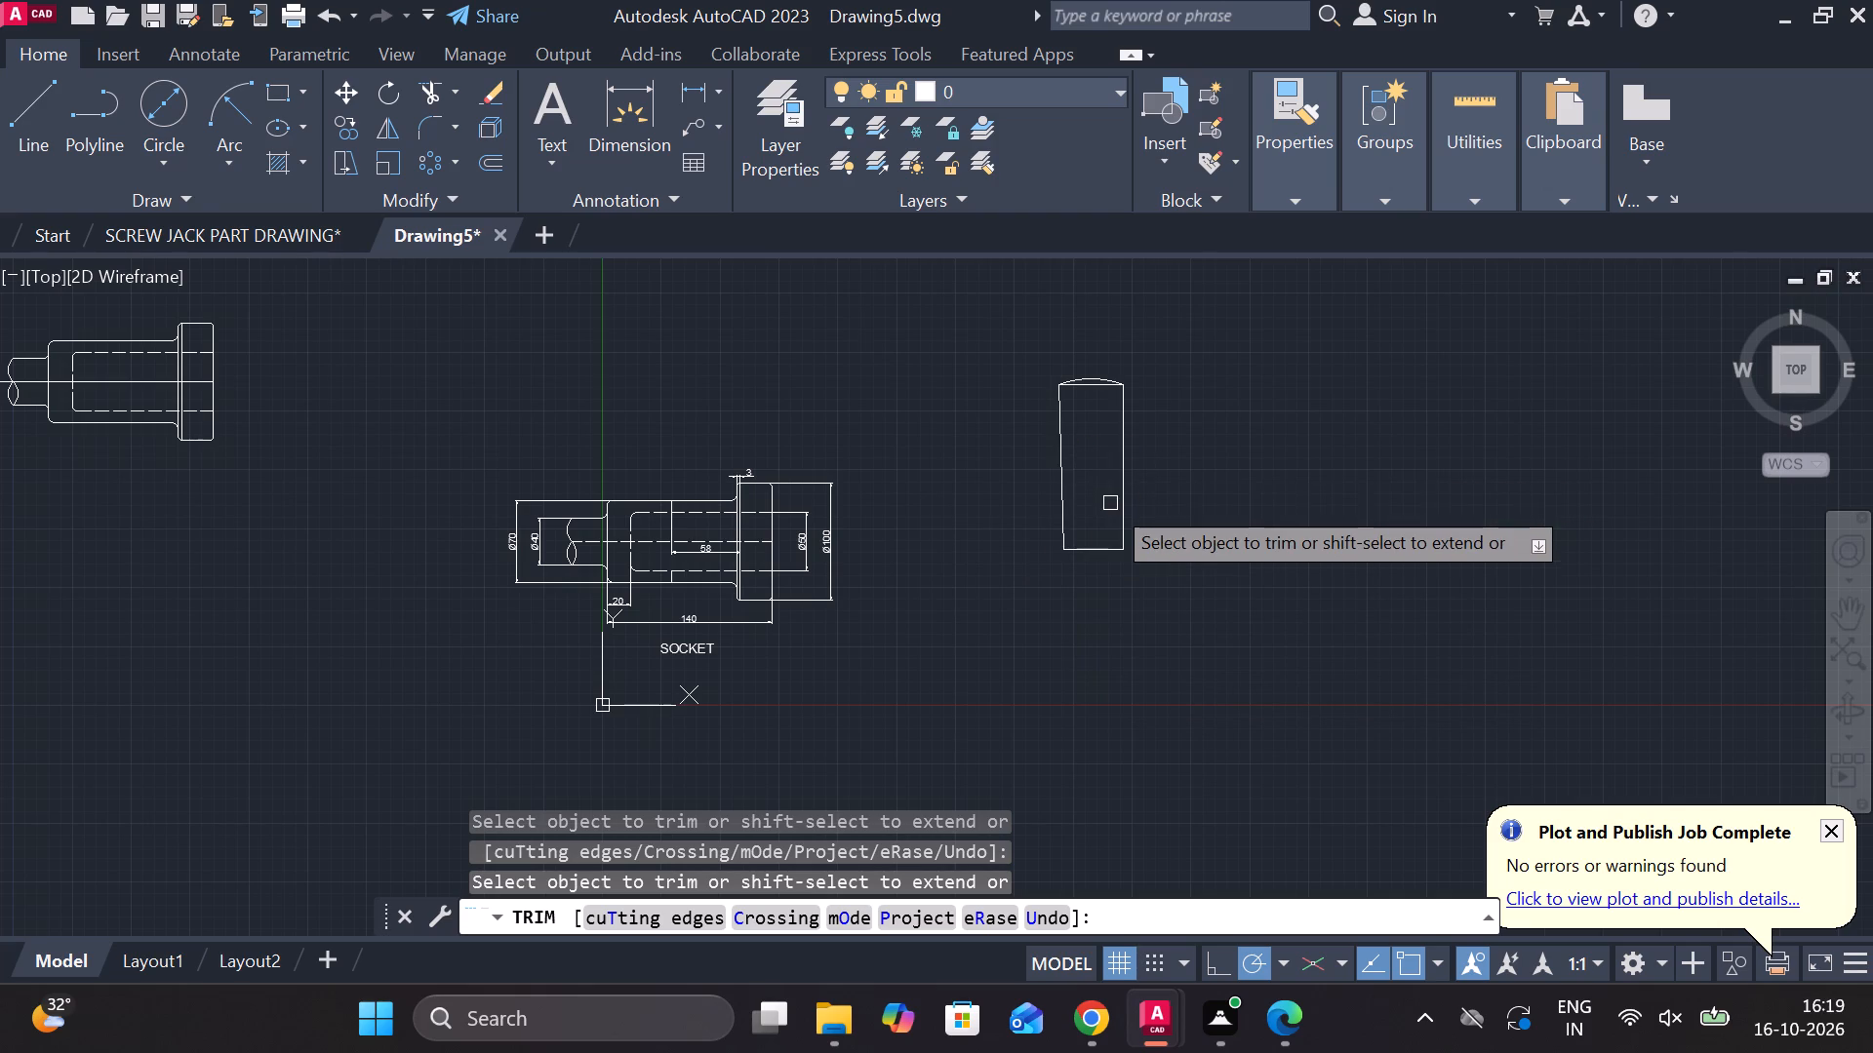
pyautogui.scroll(2, 1102, 503)
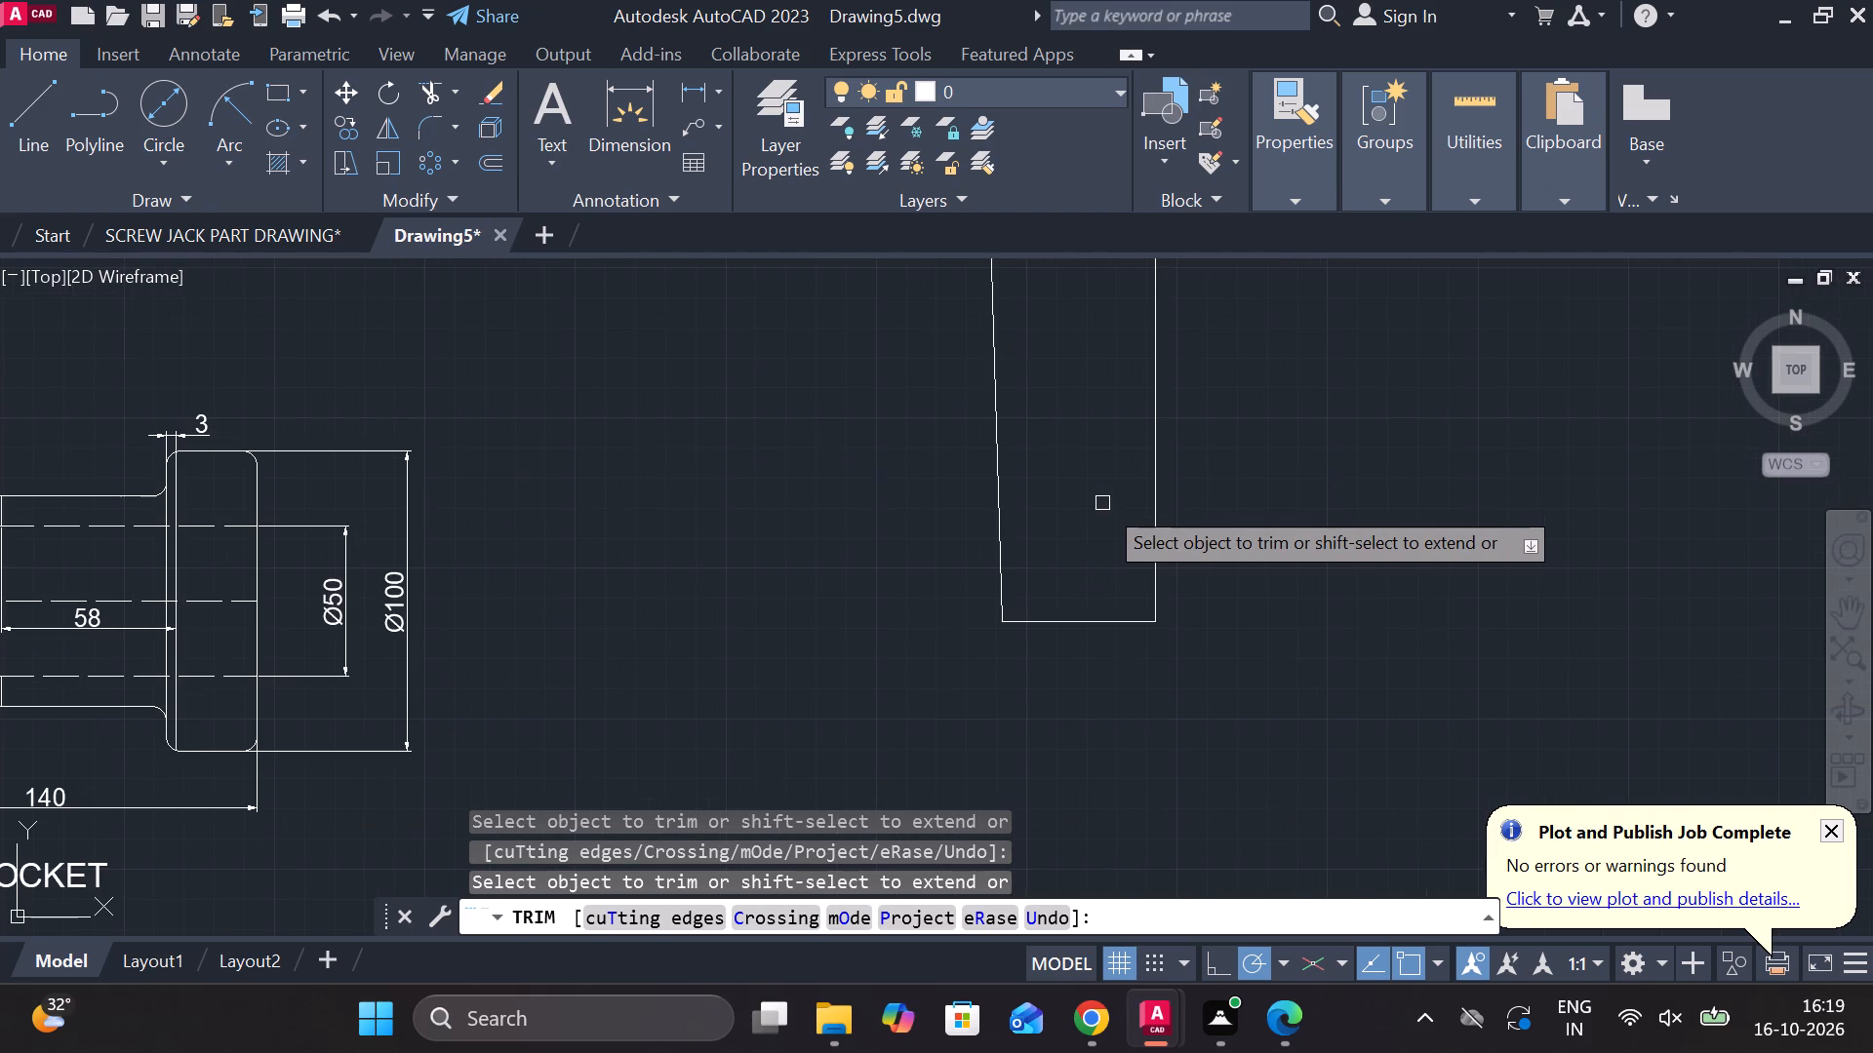
pyautogui.scroll(2, 1098, 541)
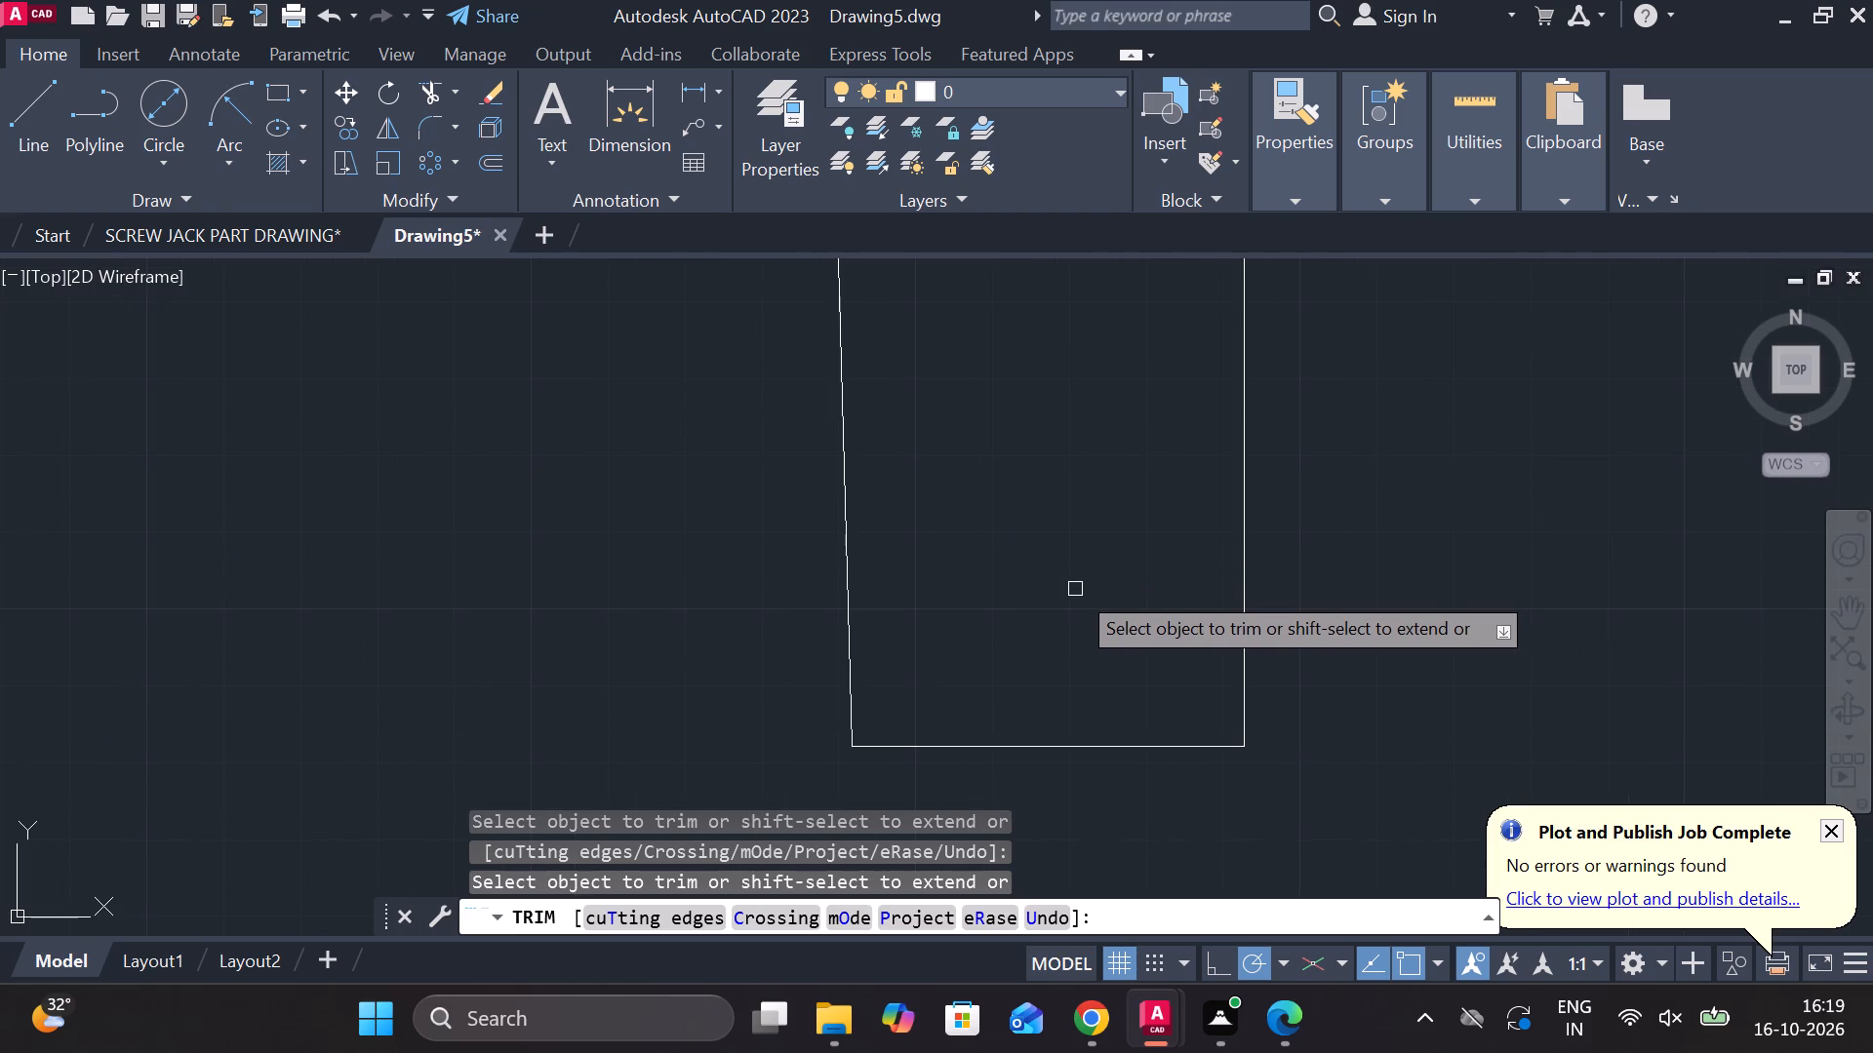
pyautogui.scroll(-2, 1068, 641)
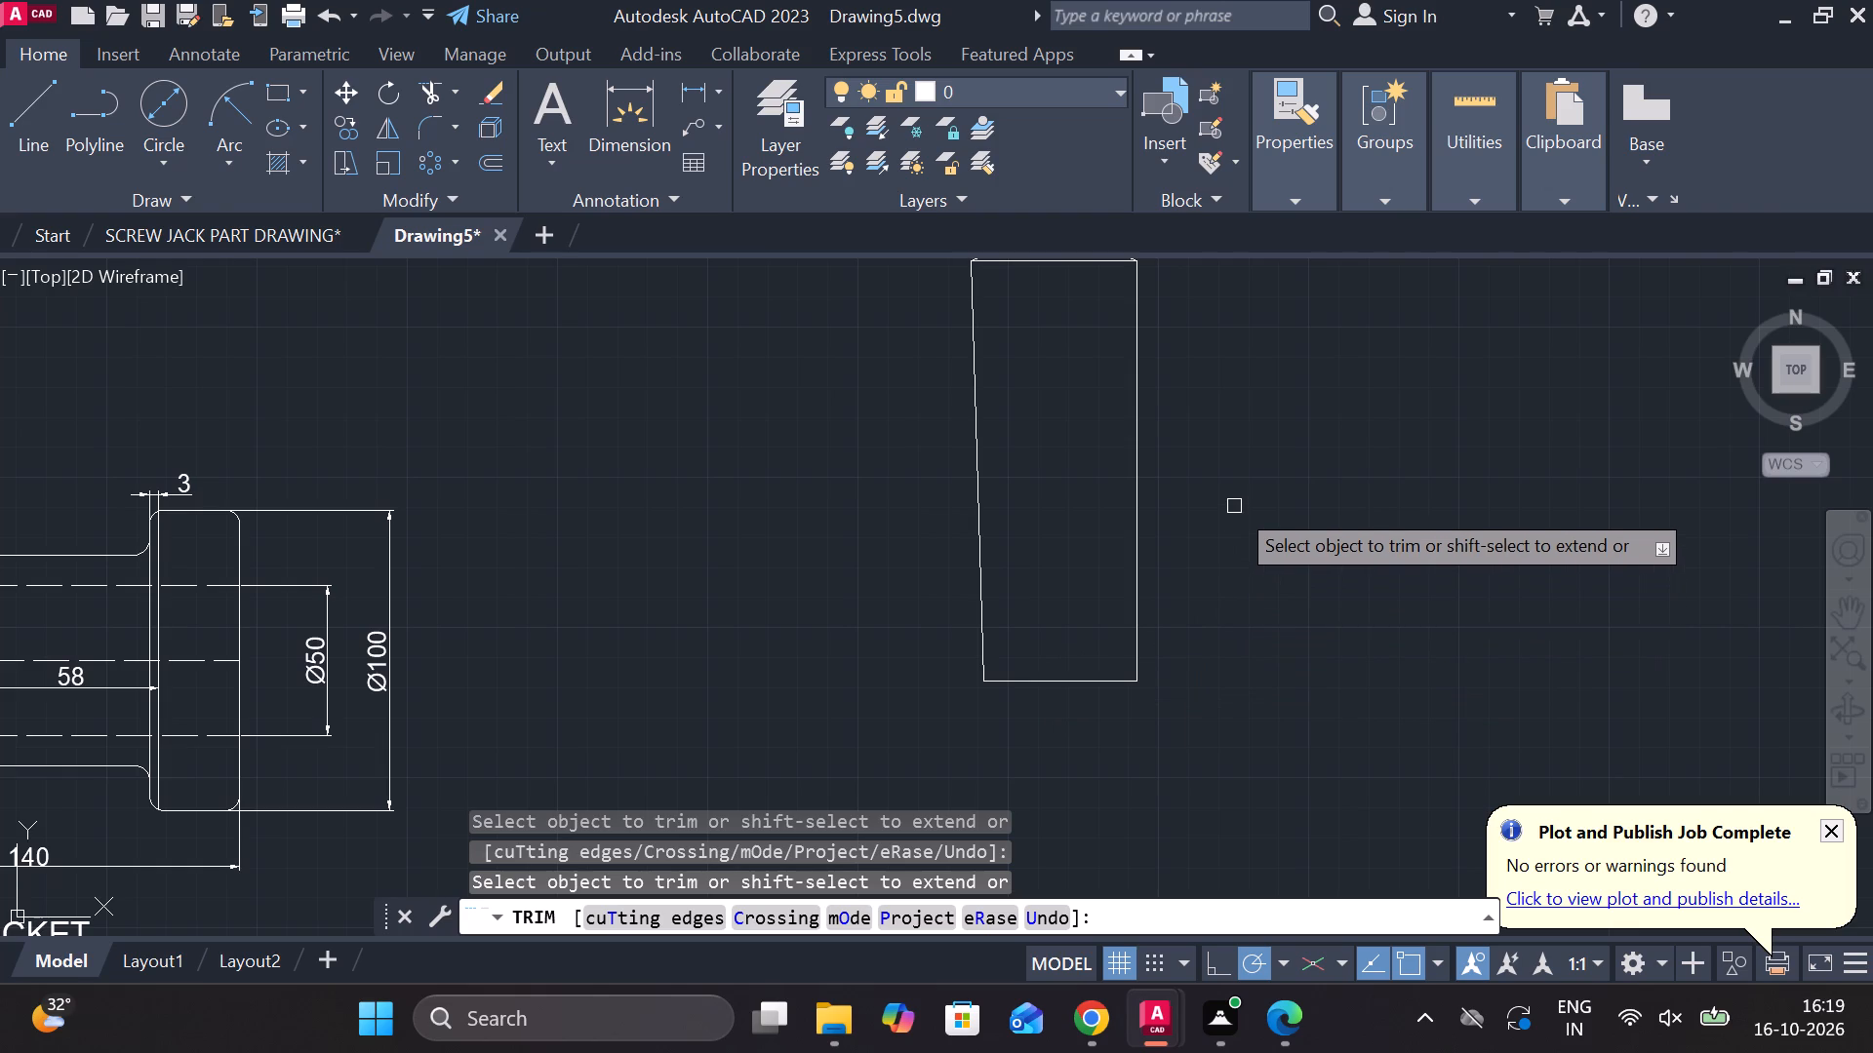
pyautogui.press('Escape')
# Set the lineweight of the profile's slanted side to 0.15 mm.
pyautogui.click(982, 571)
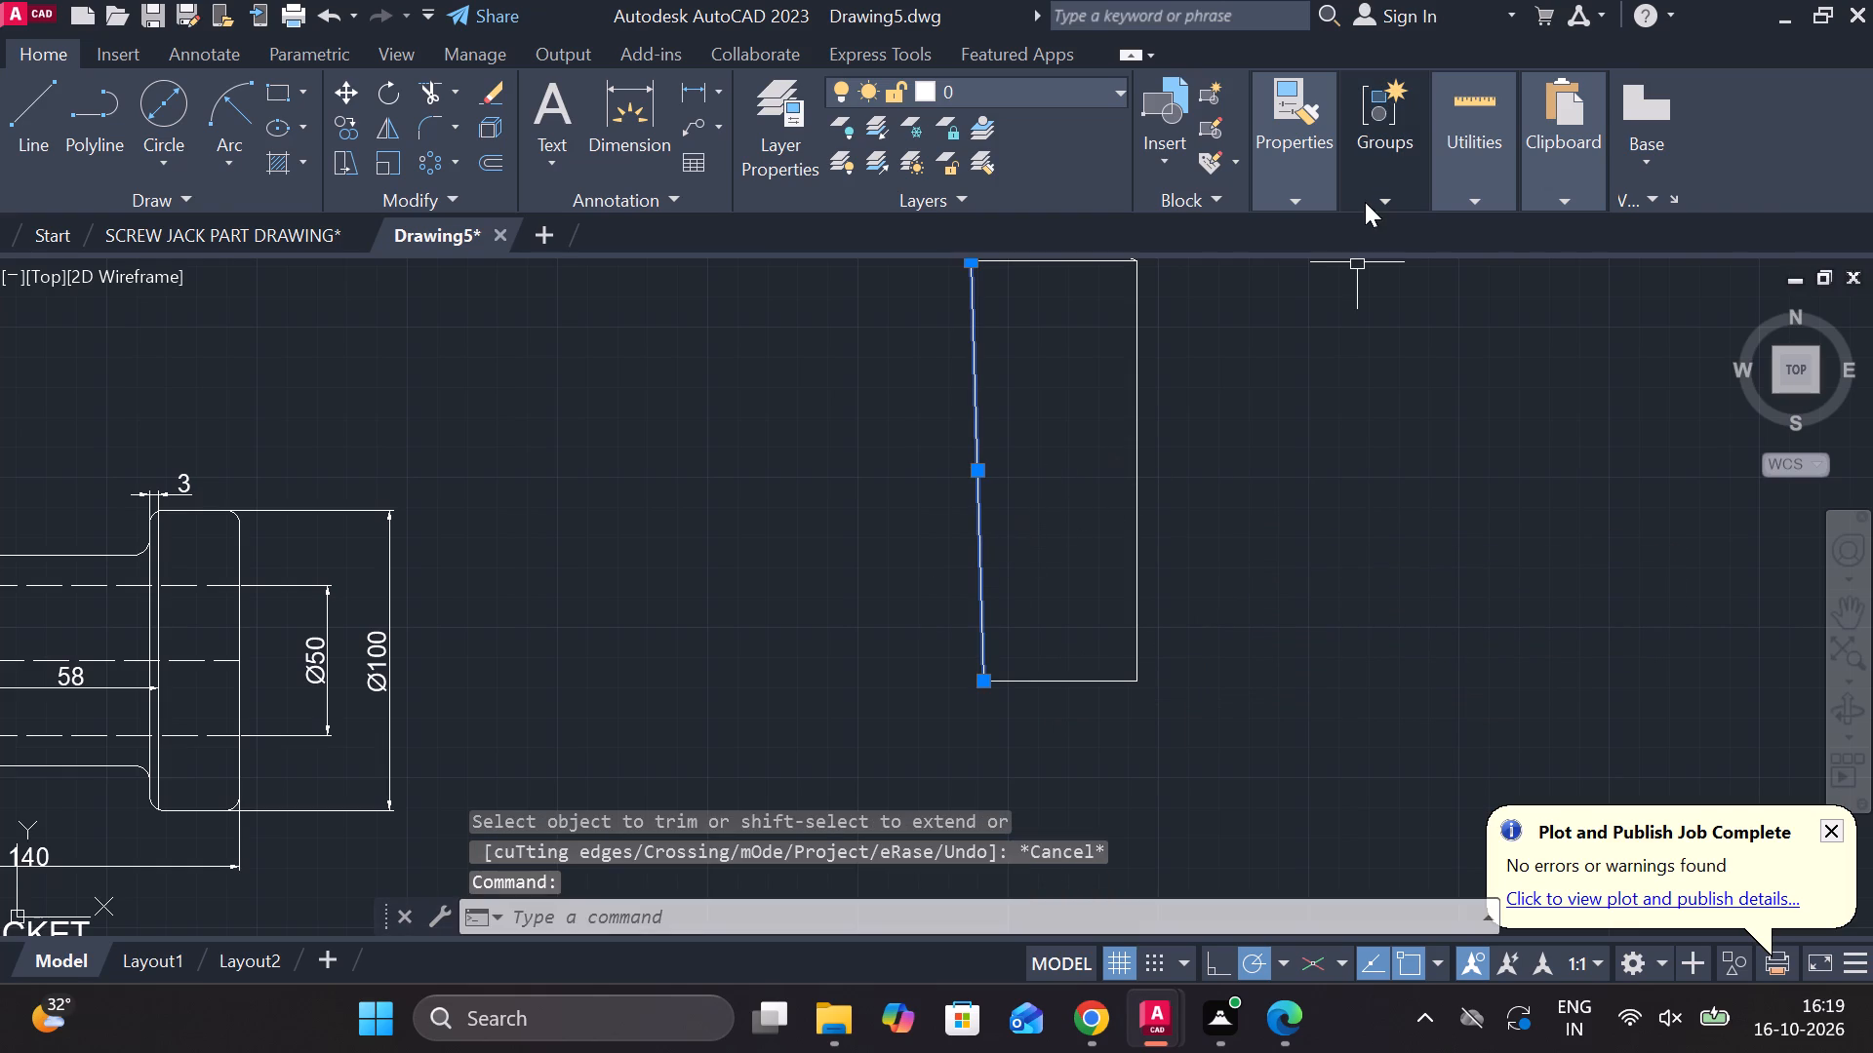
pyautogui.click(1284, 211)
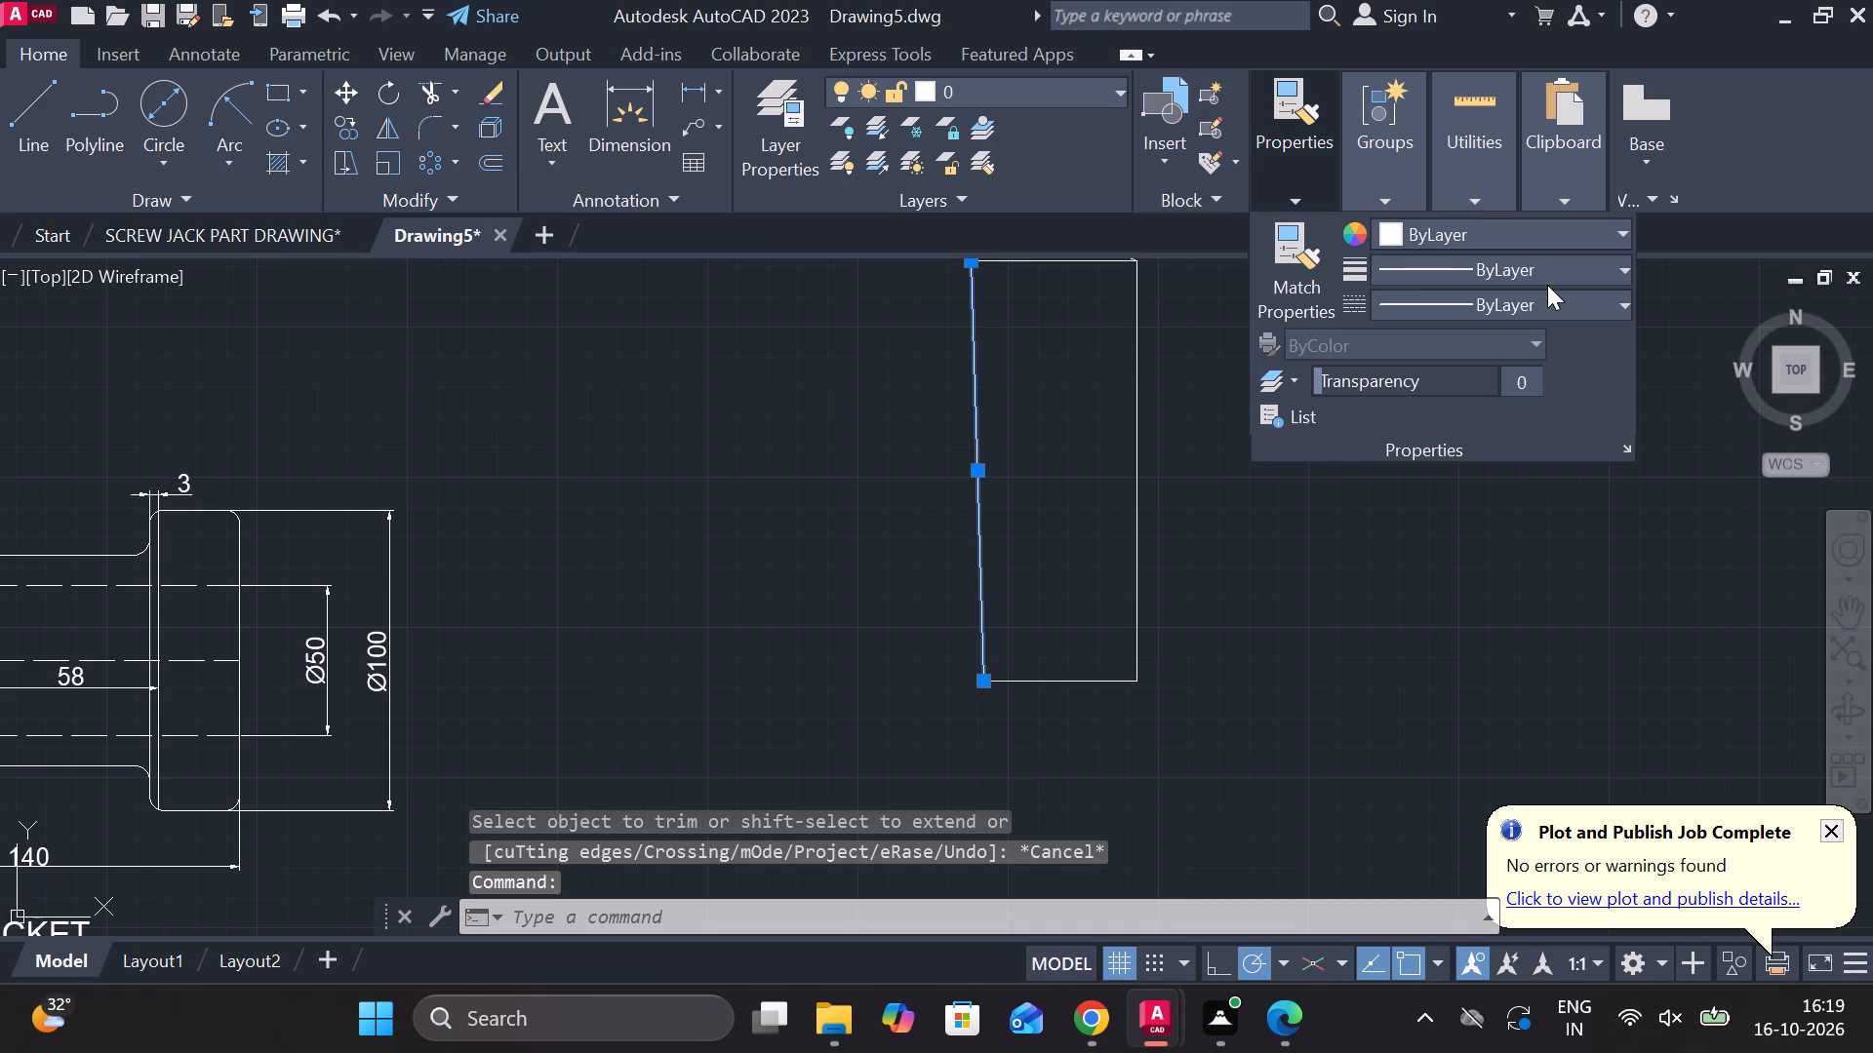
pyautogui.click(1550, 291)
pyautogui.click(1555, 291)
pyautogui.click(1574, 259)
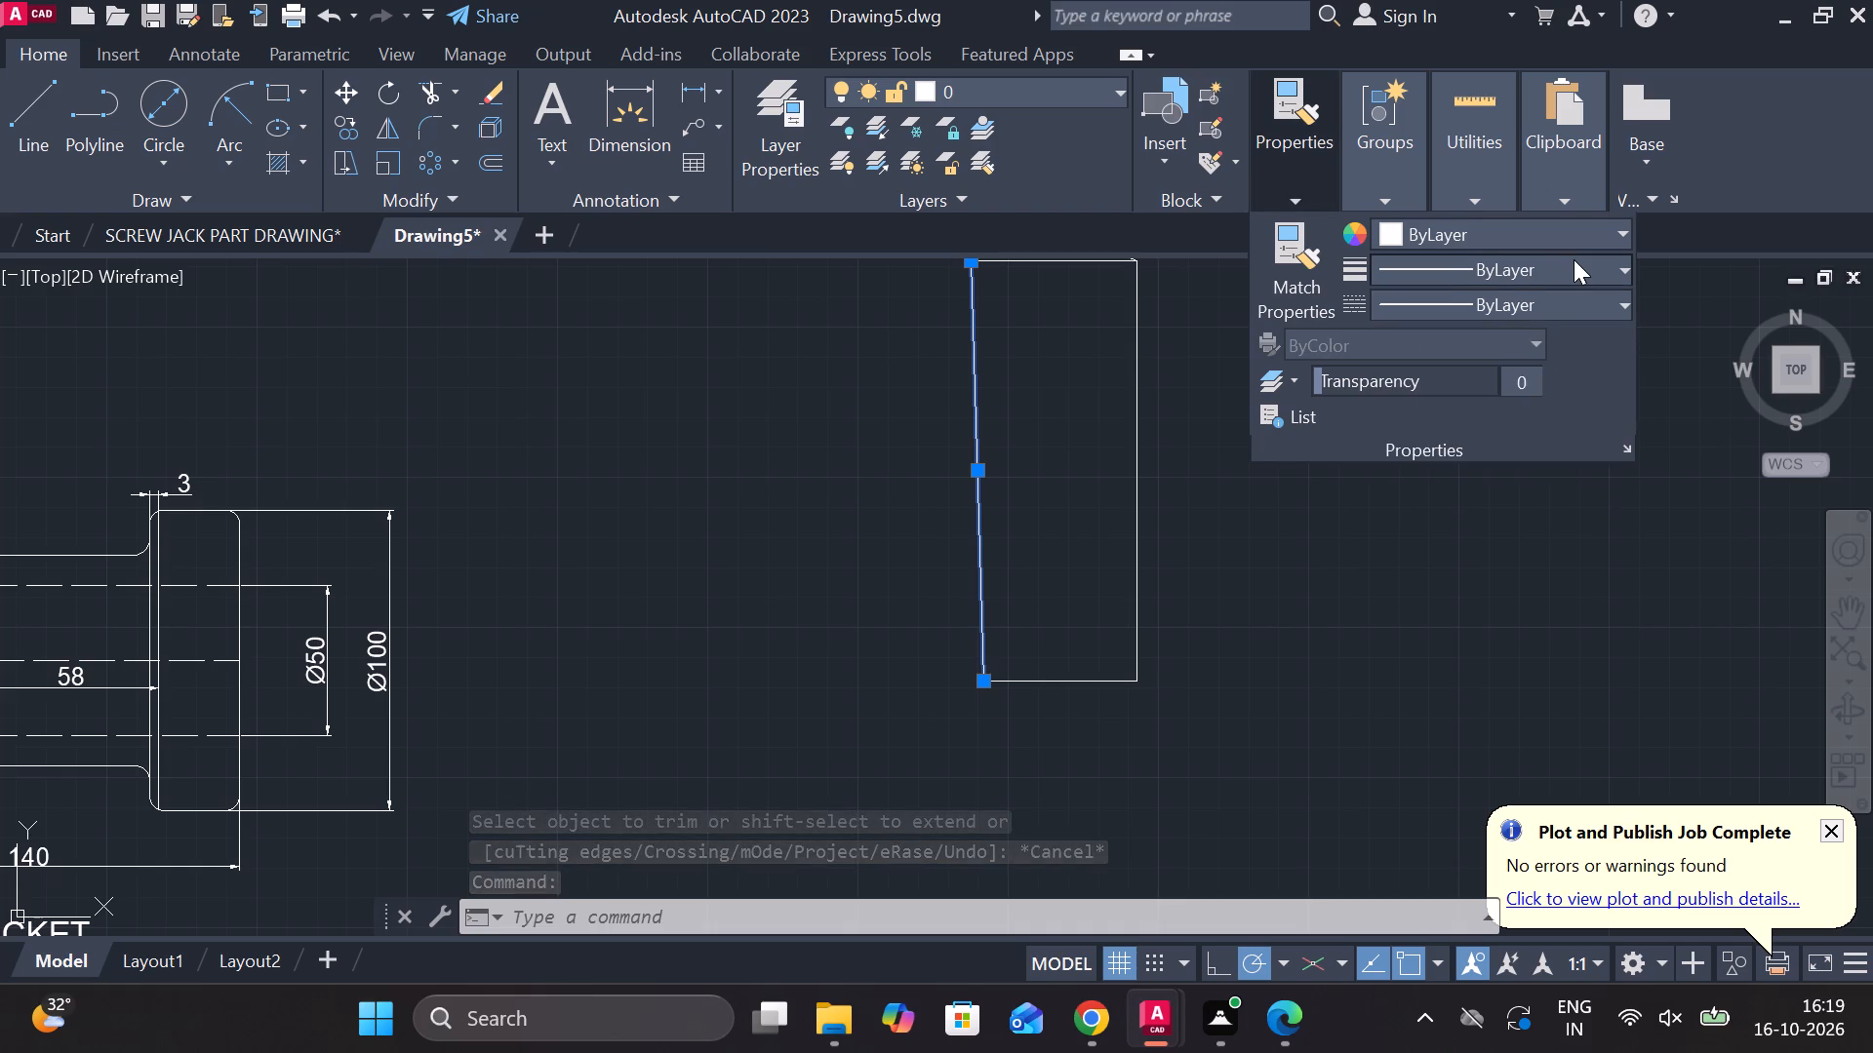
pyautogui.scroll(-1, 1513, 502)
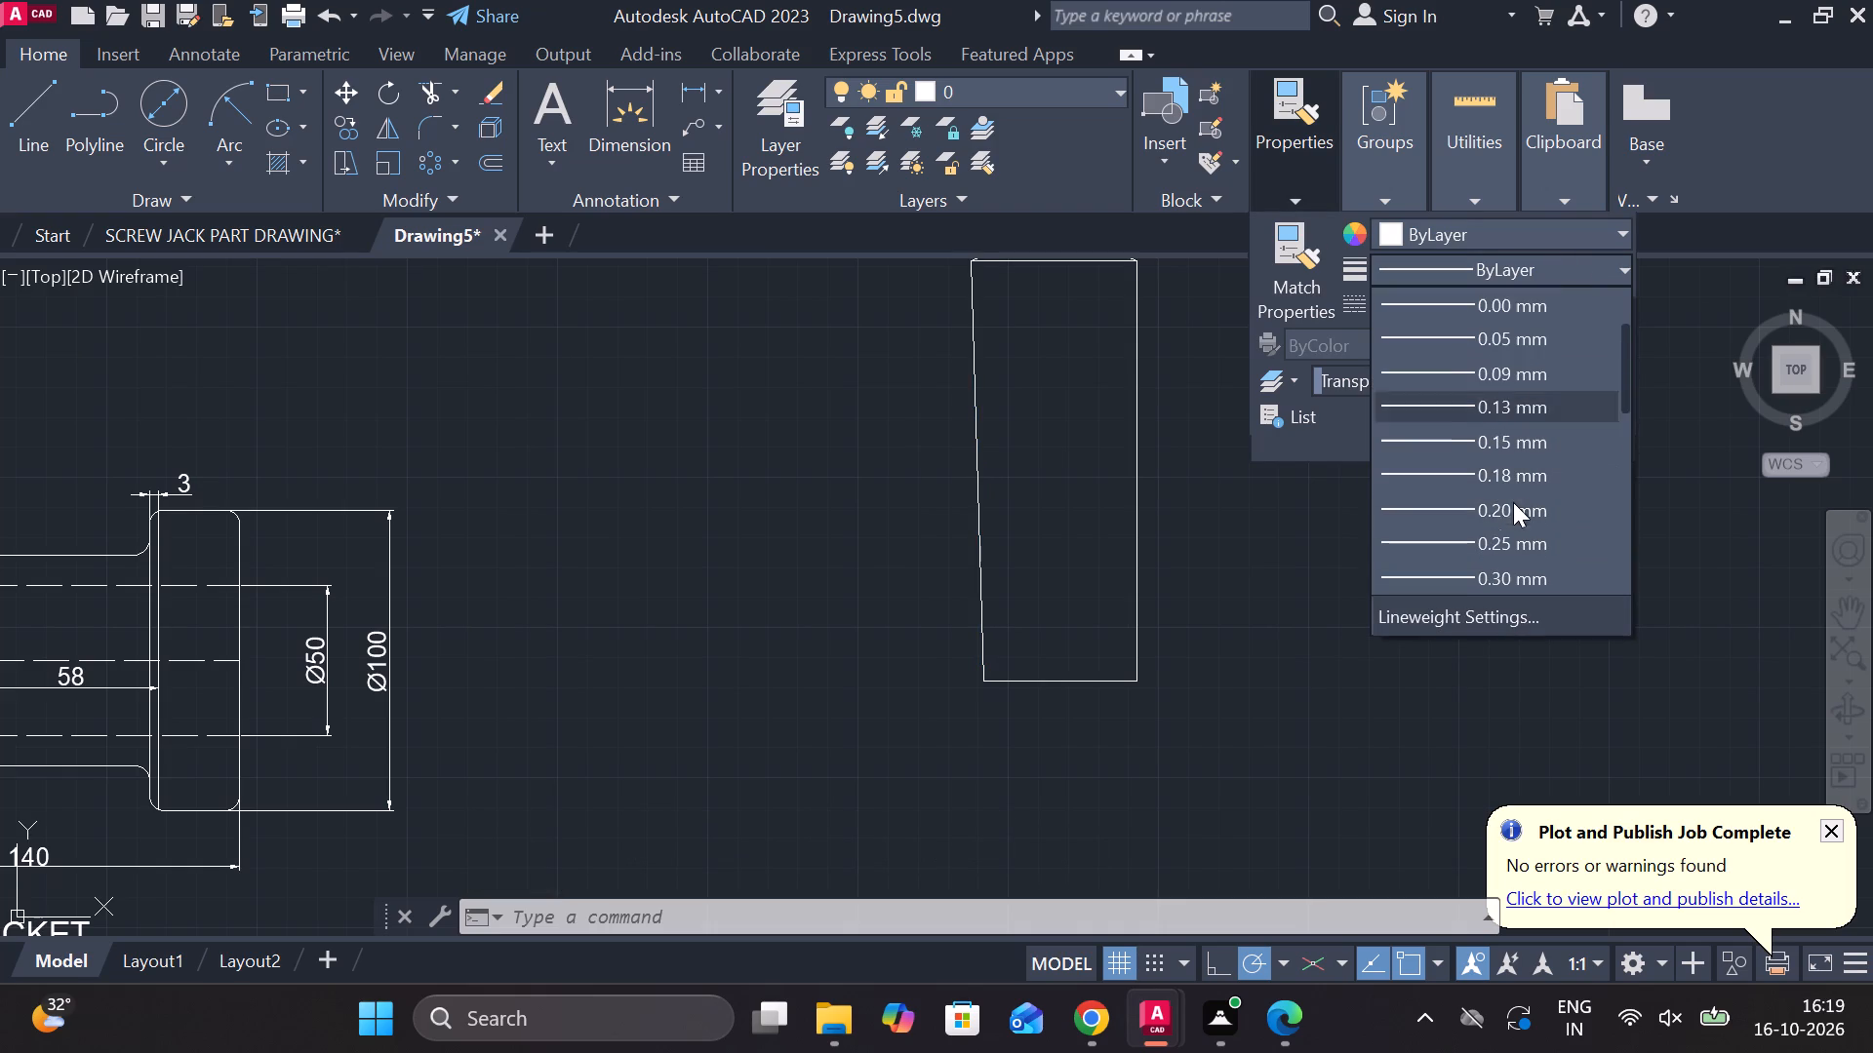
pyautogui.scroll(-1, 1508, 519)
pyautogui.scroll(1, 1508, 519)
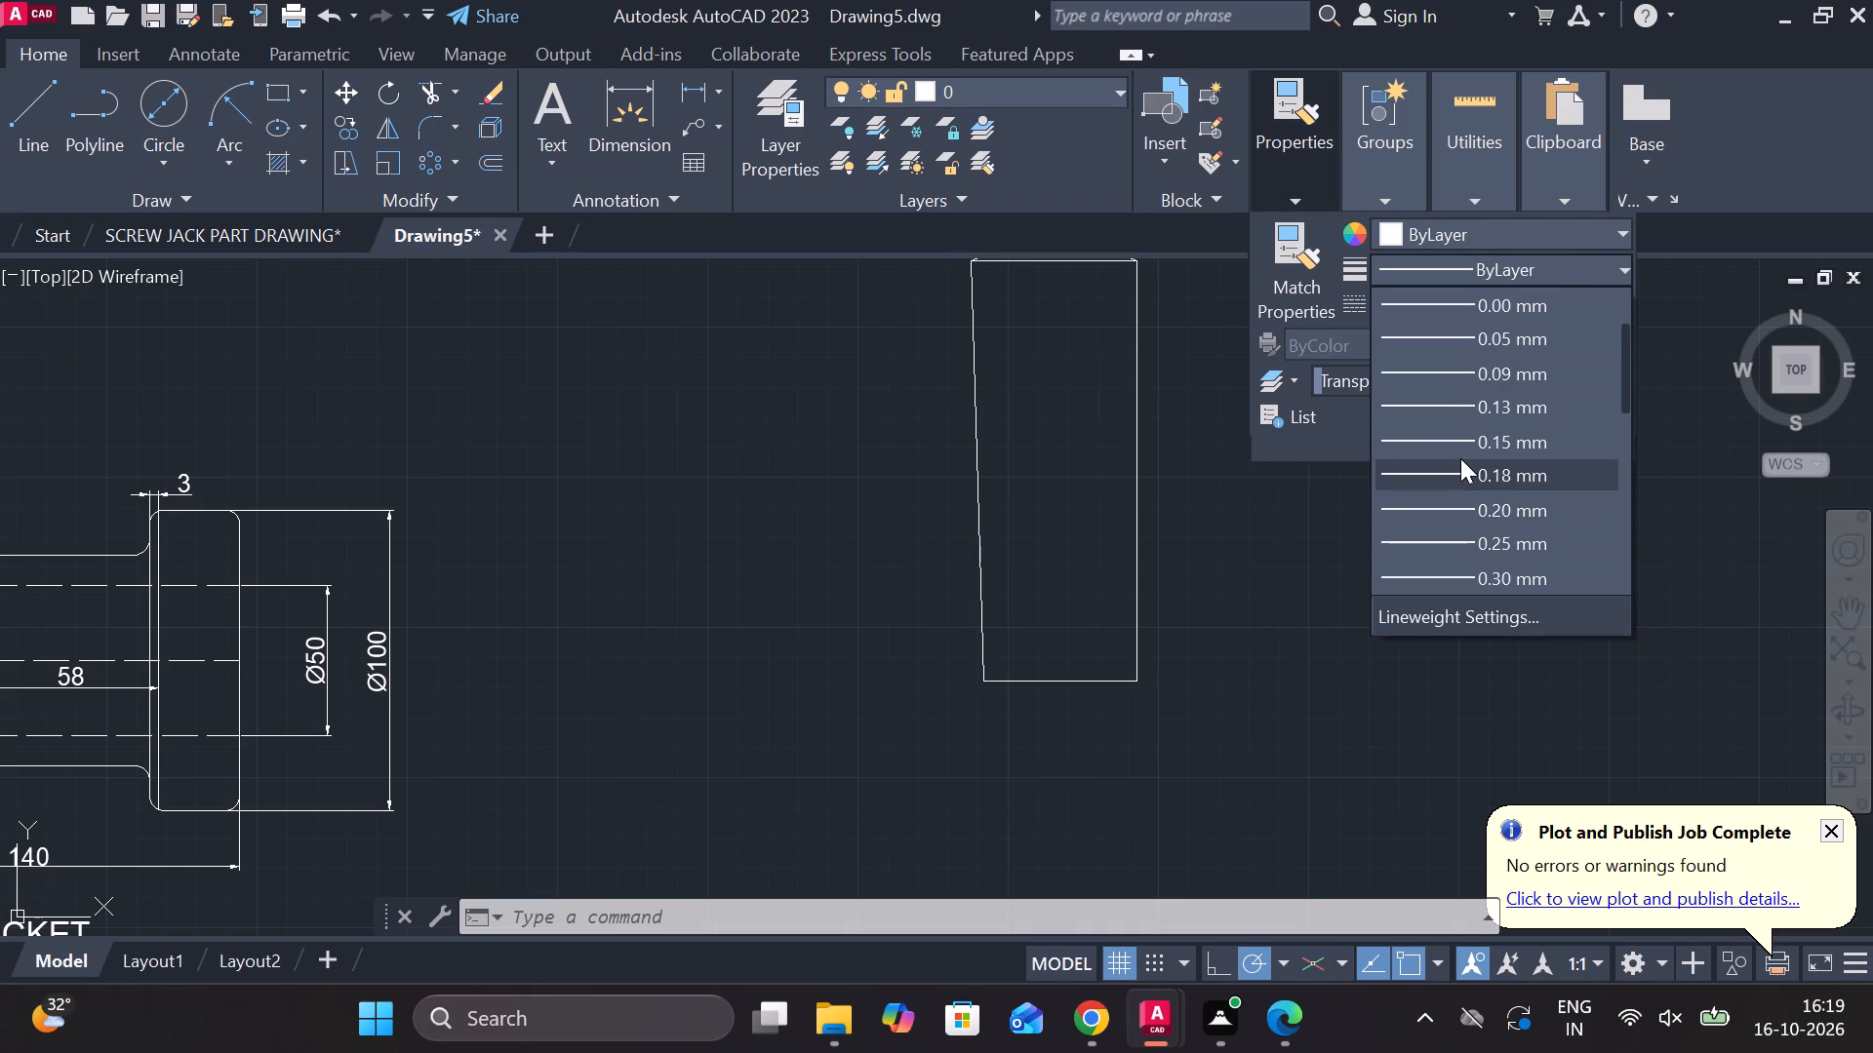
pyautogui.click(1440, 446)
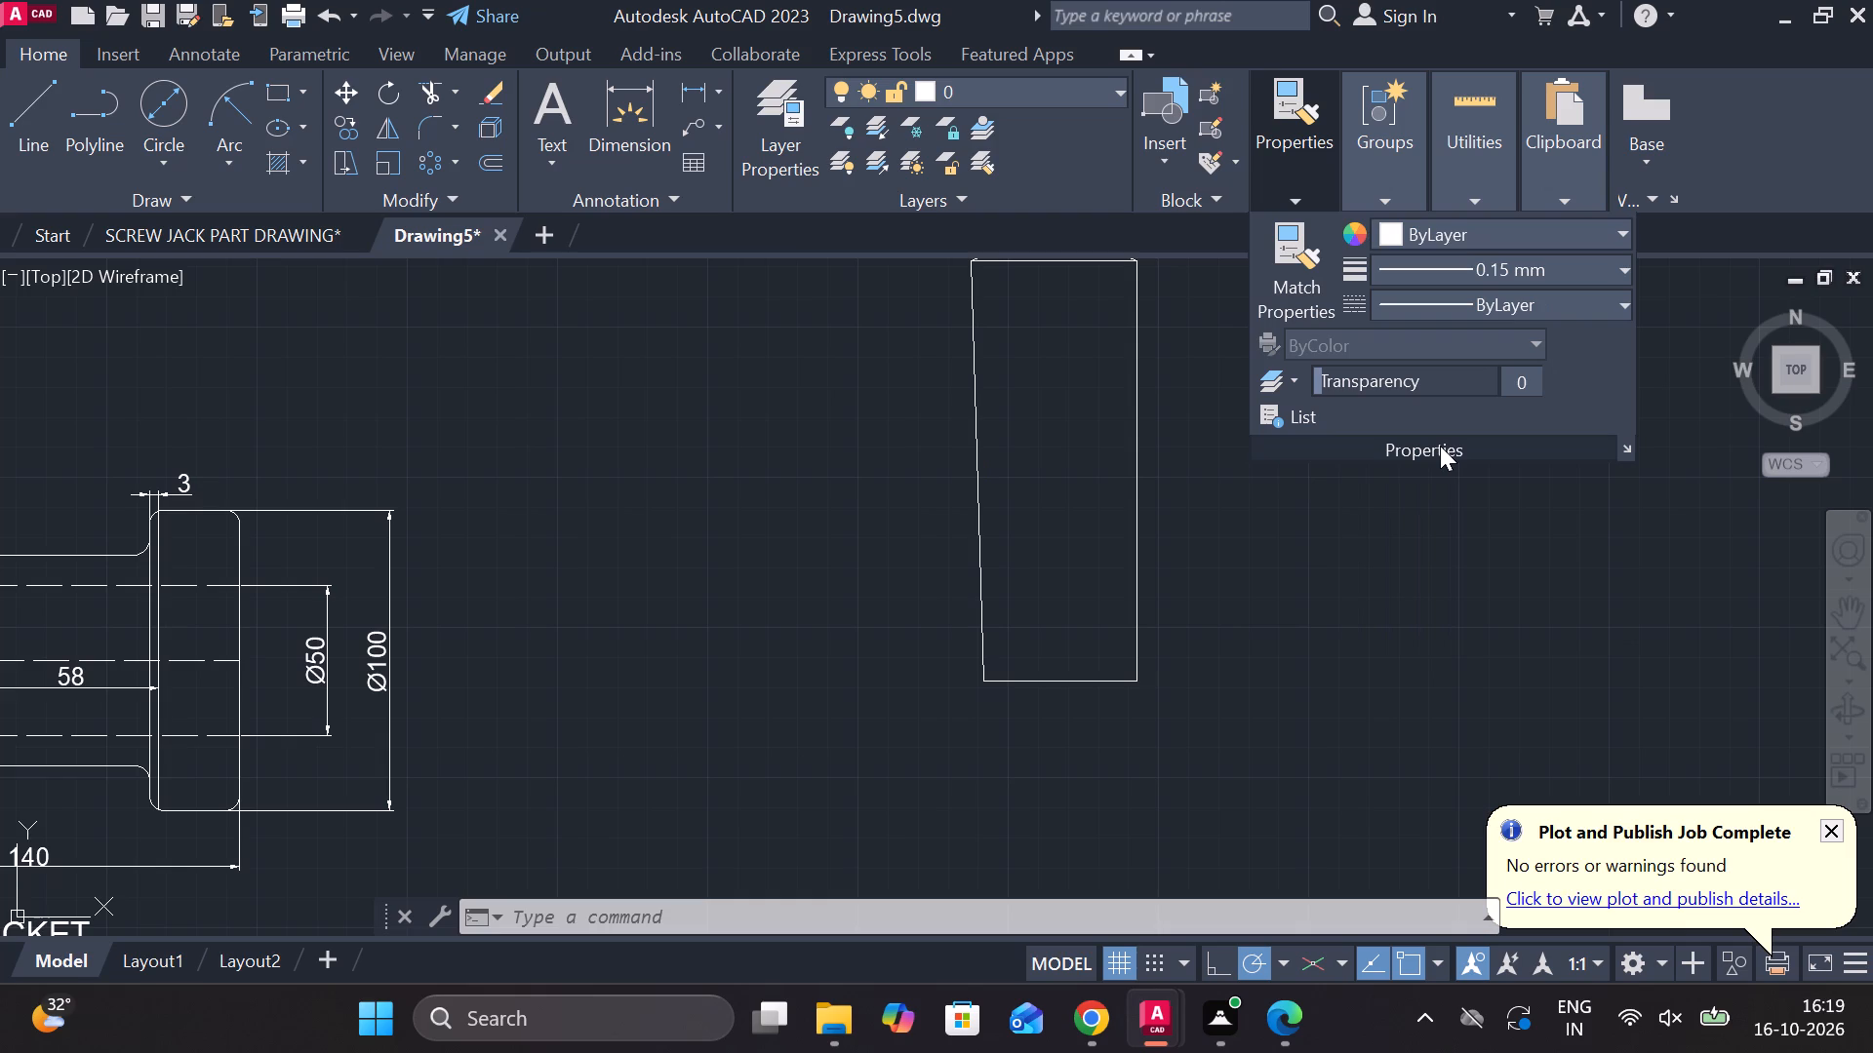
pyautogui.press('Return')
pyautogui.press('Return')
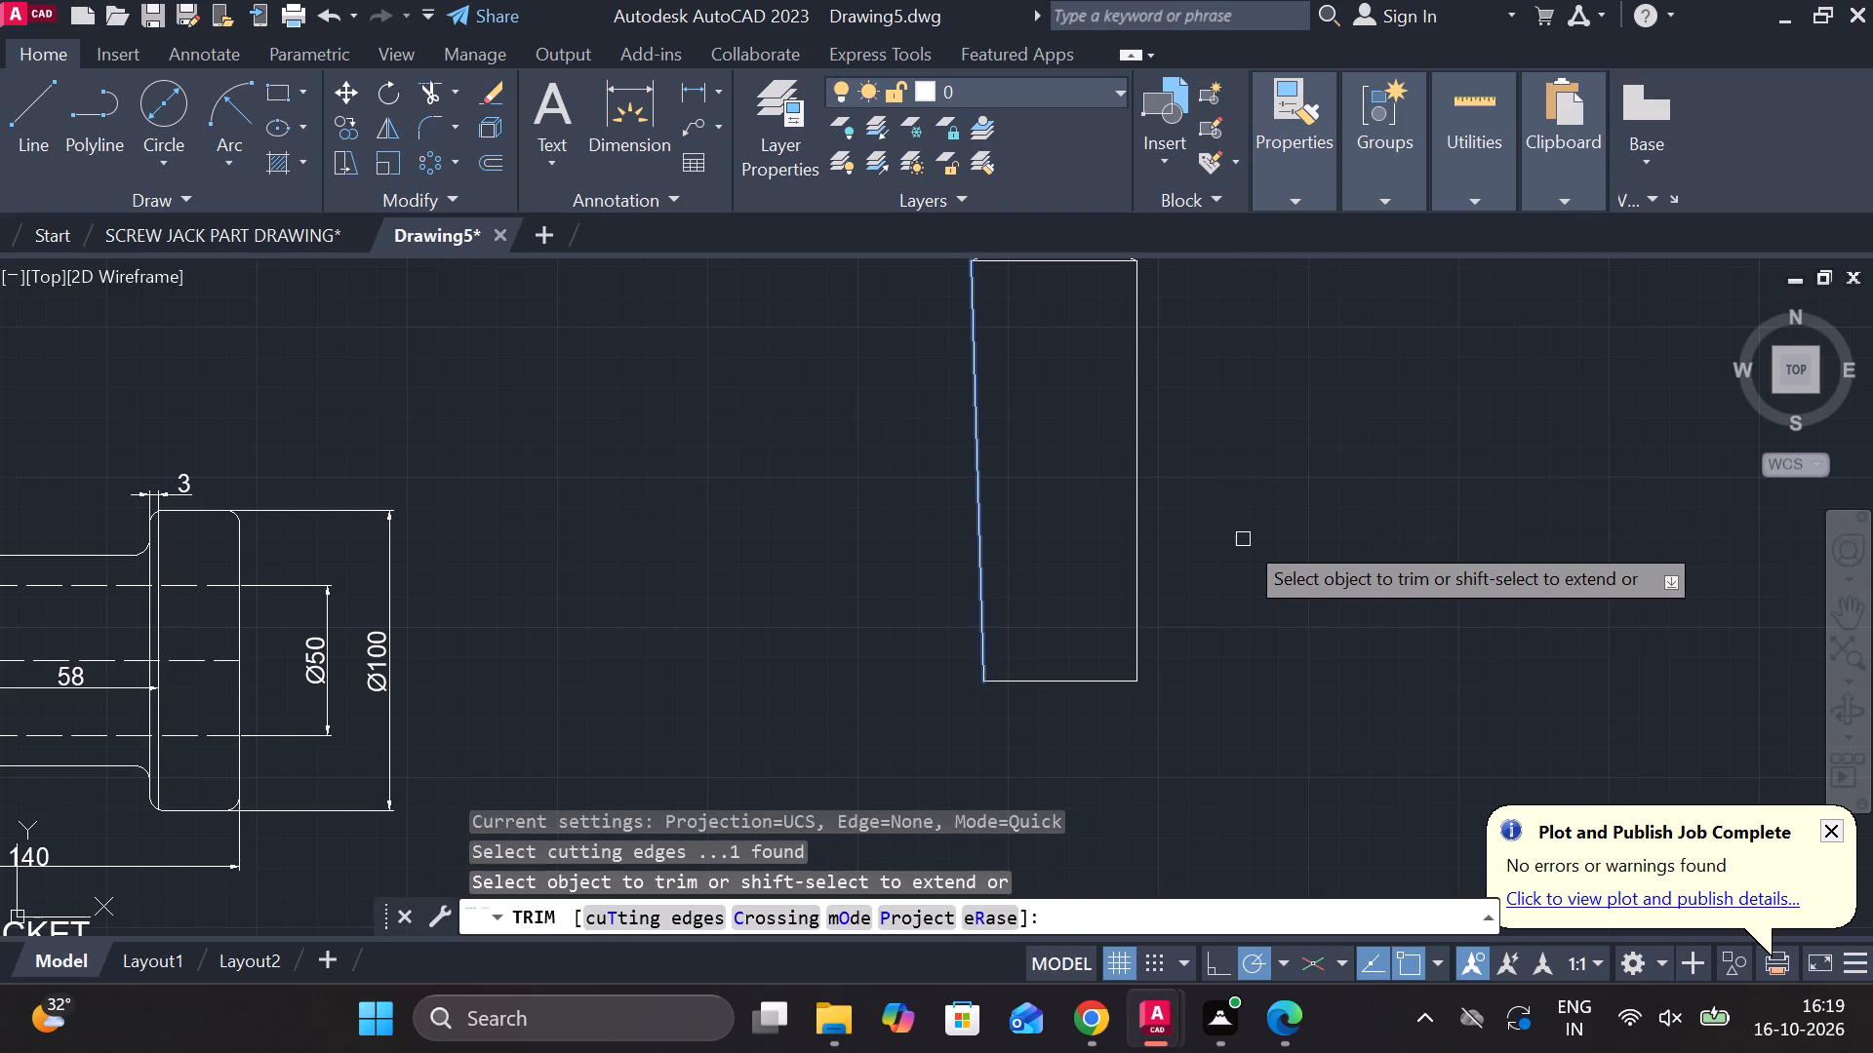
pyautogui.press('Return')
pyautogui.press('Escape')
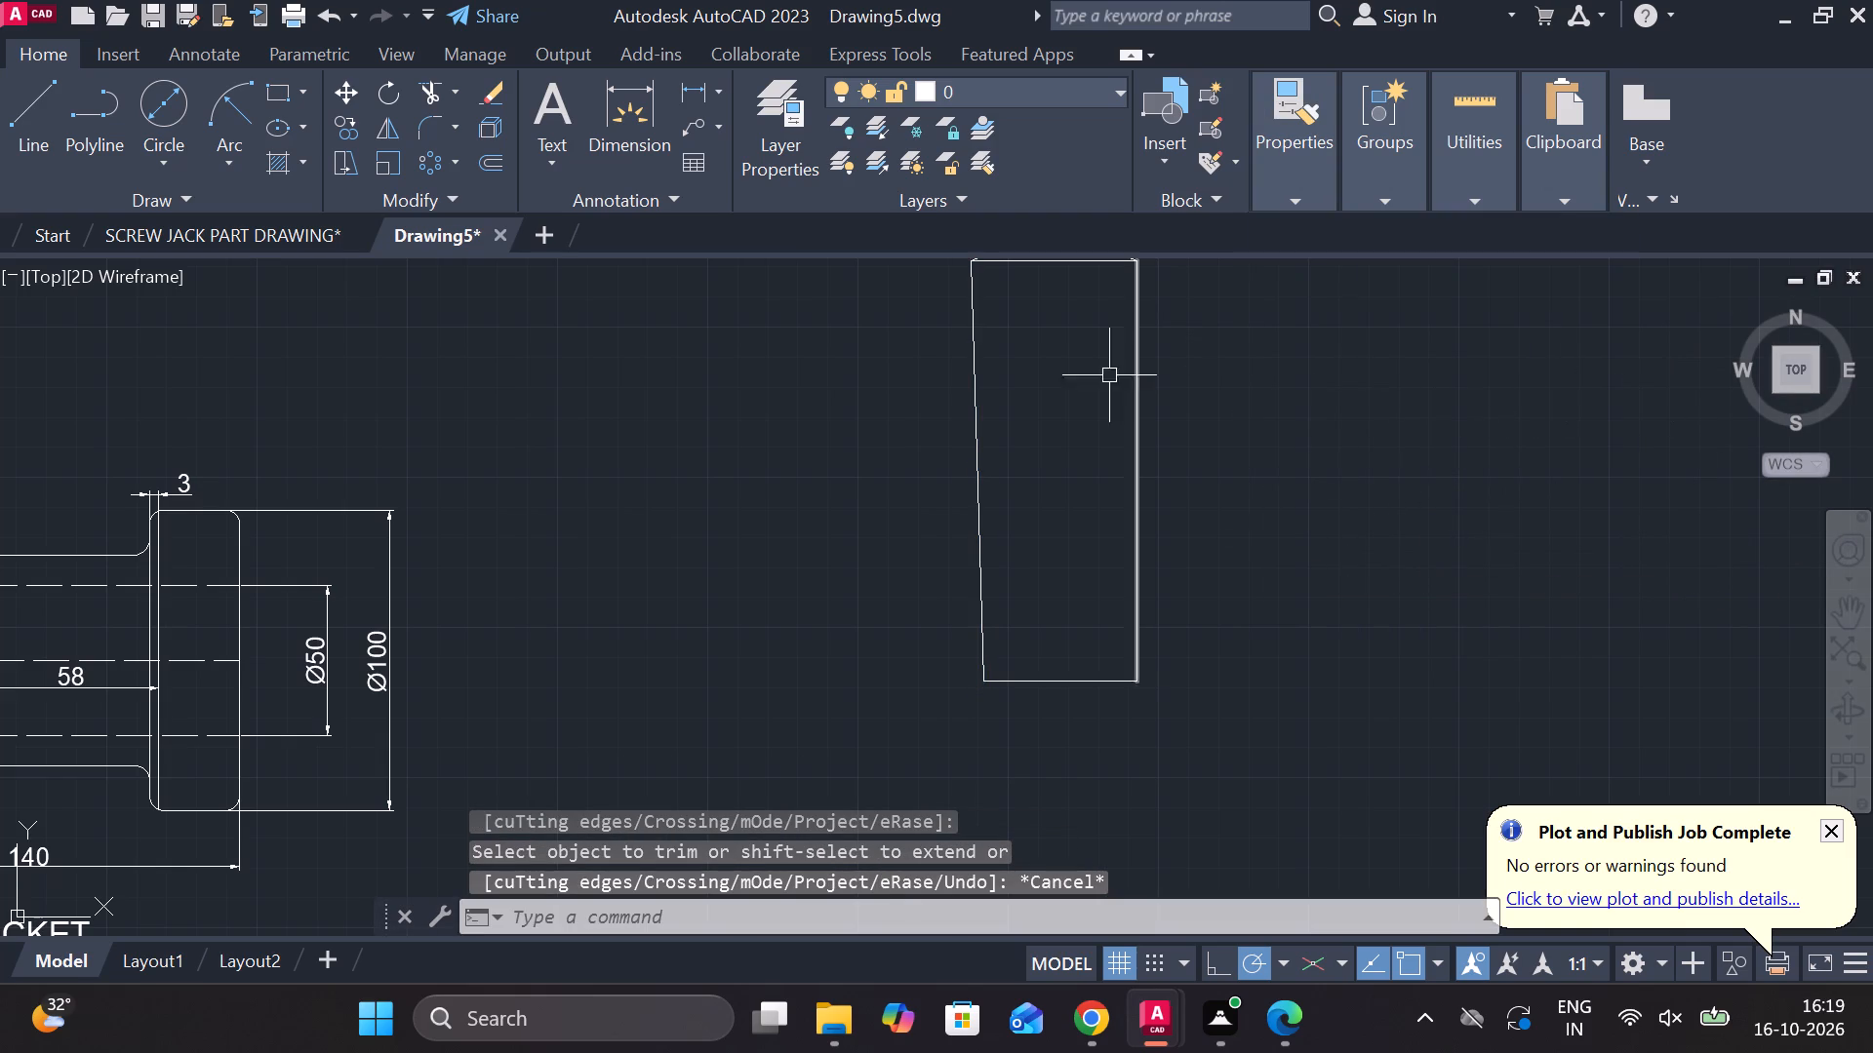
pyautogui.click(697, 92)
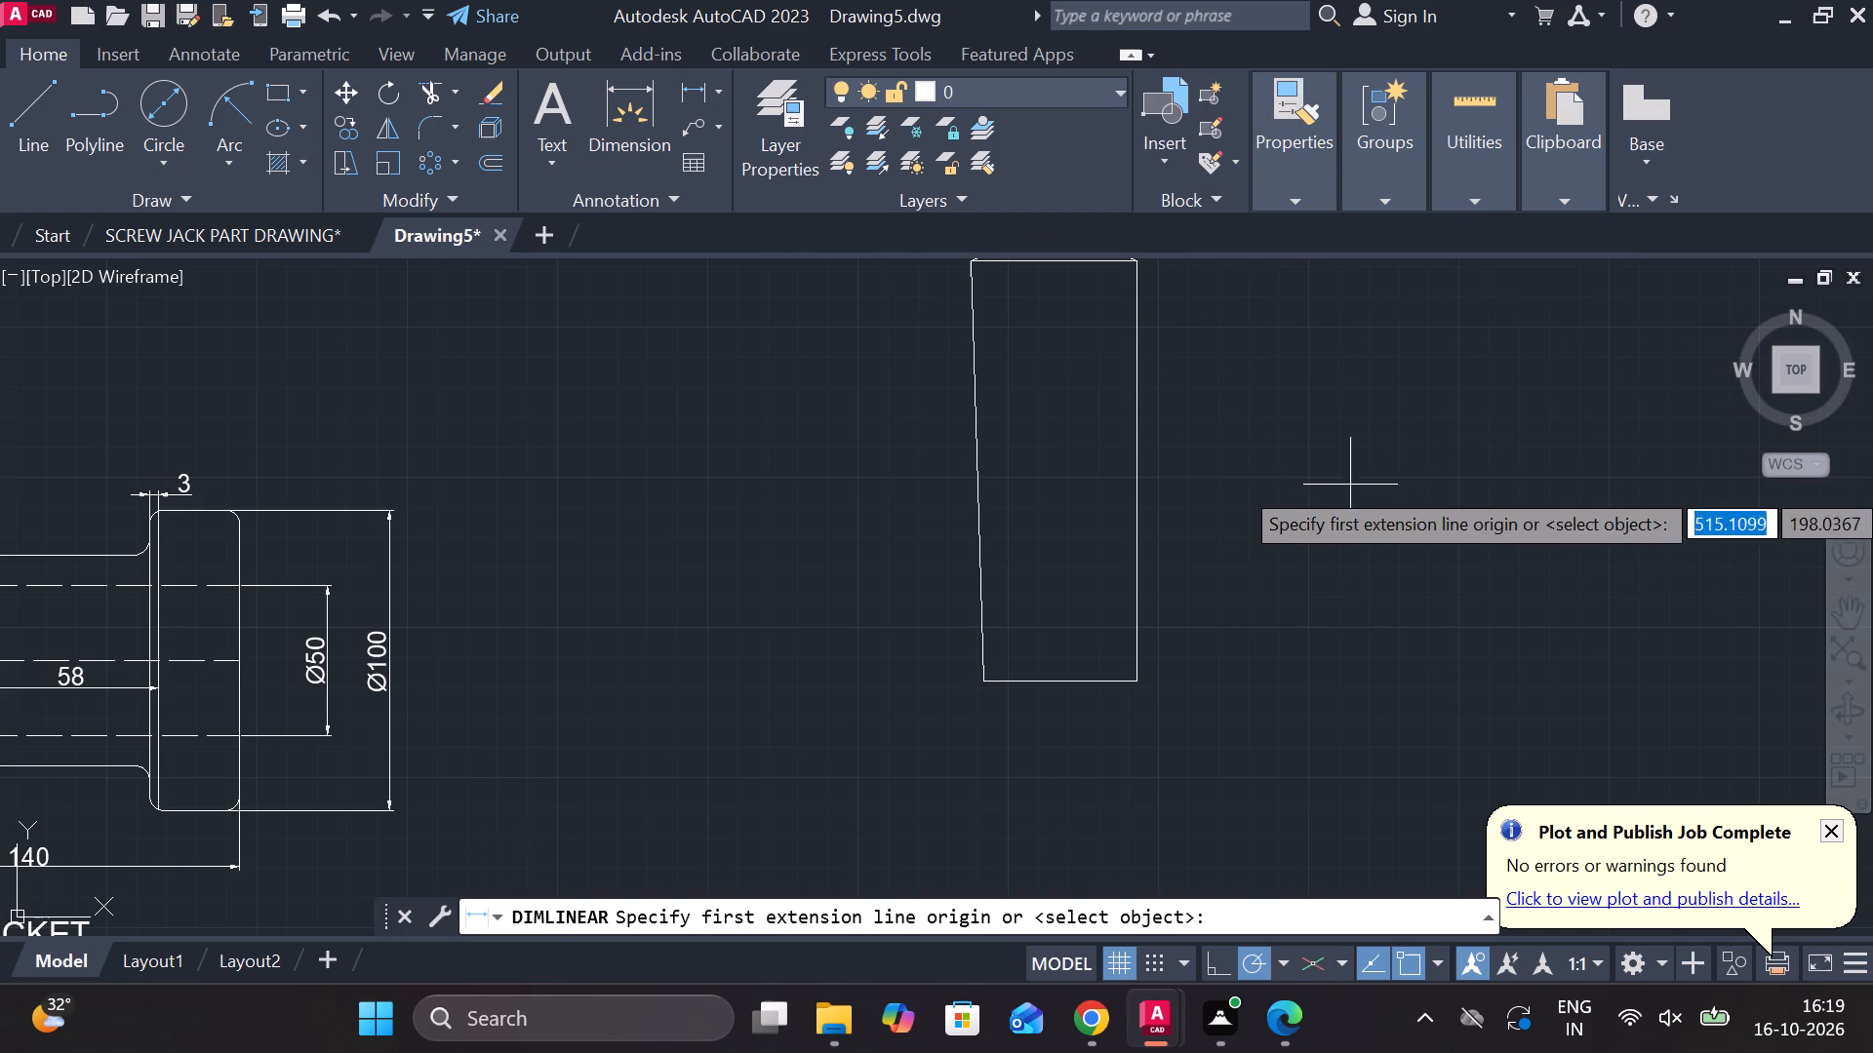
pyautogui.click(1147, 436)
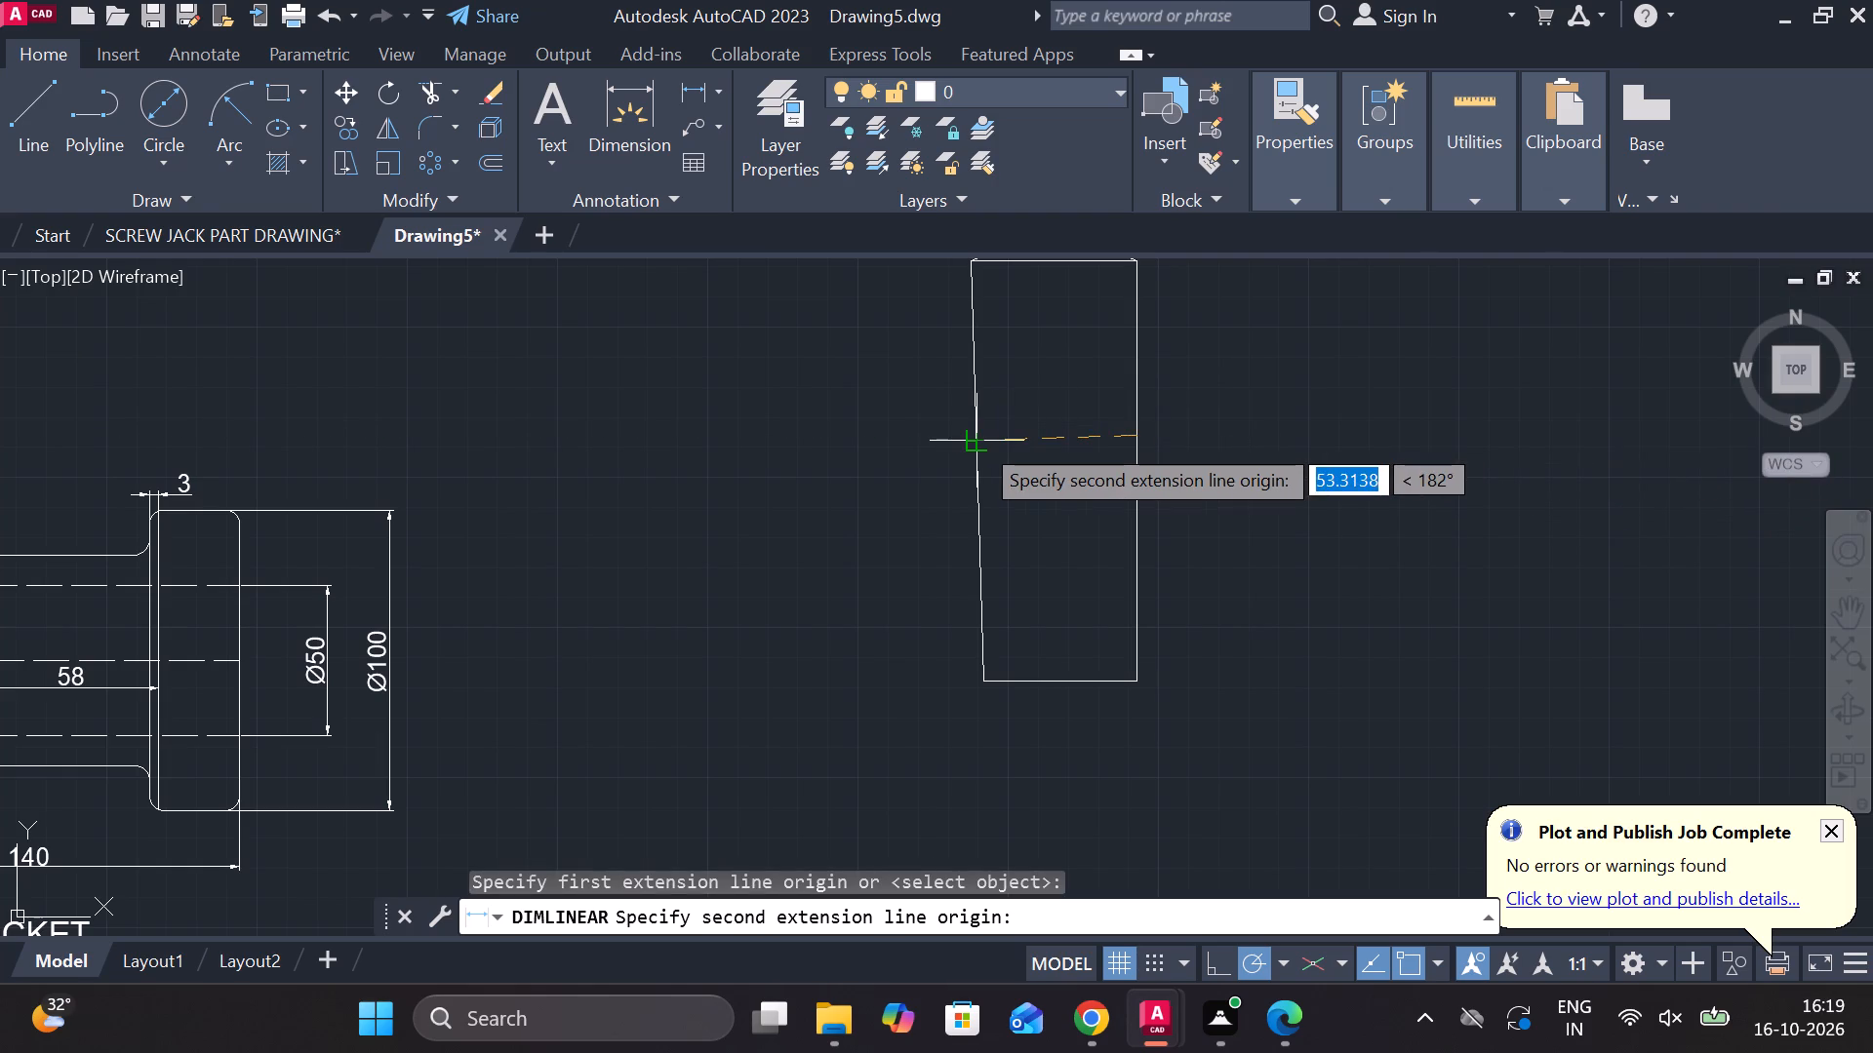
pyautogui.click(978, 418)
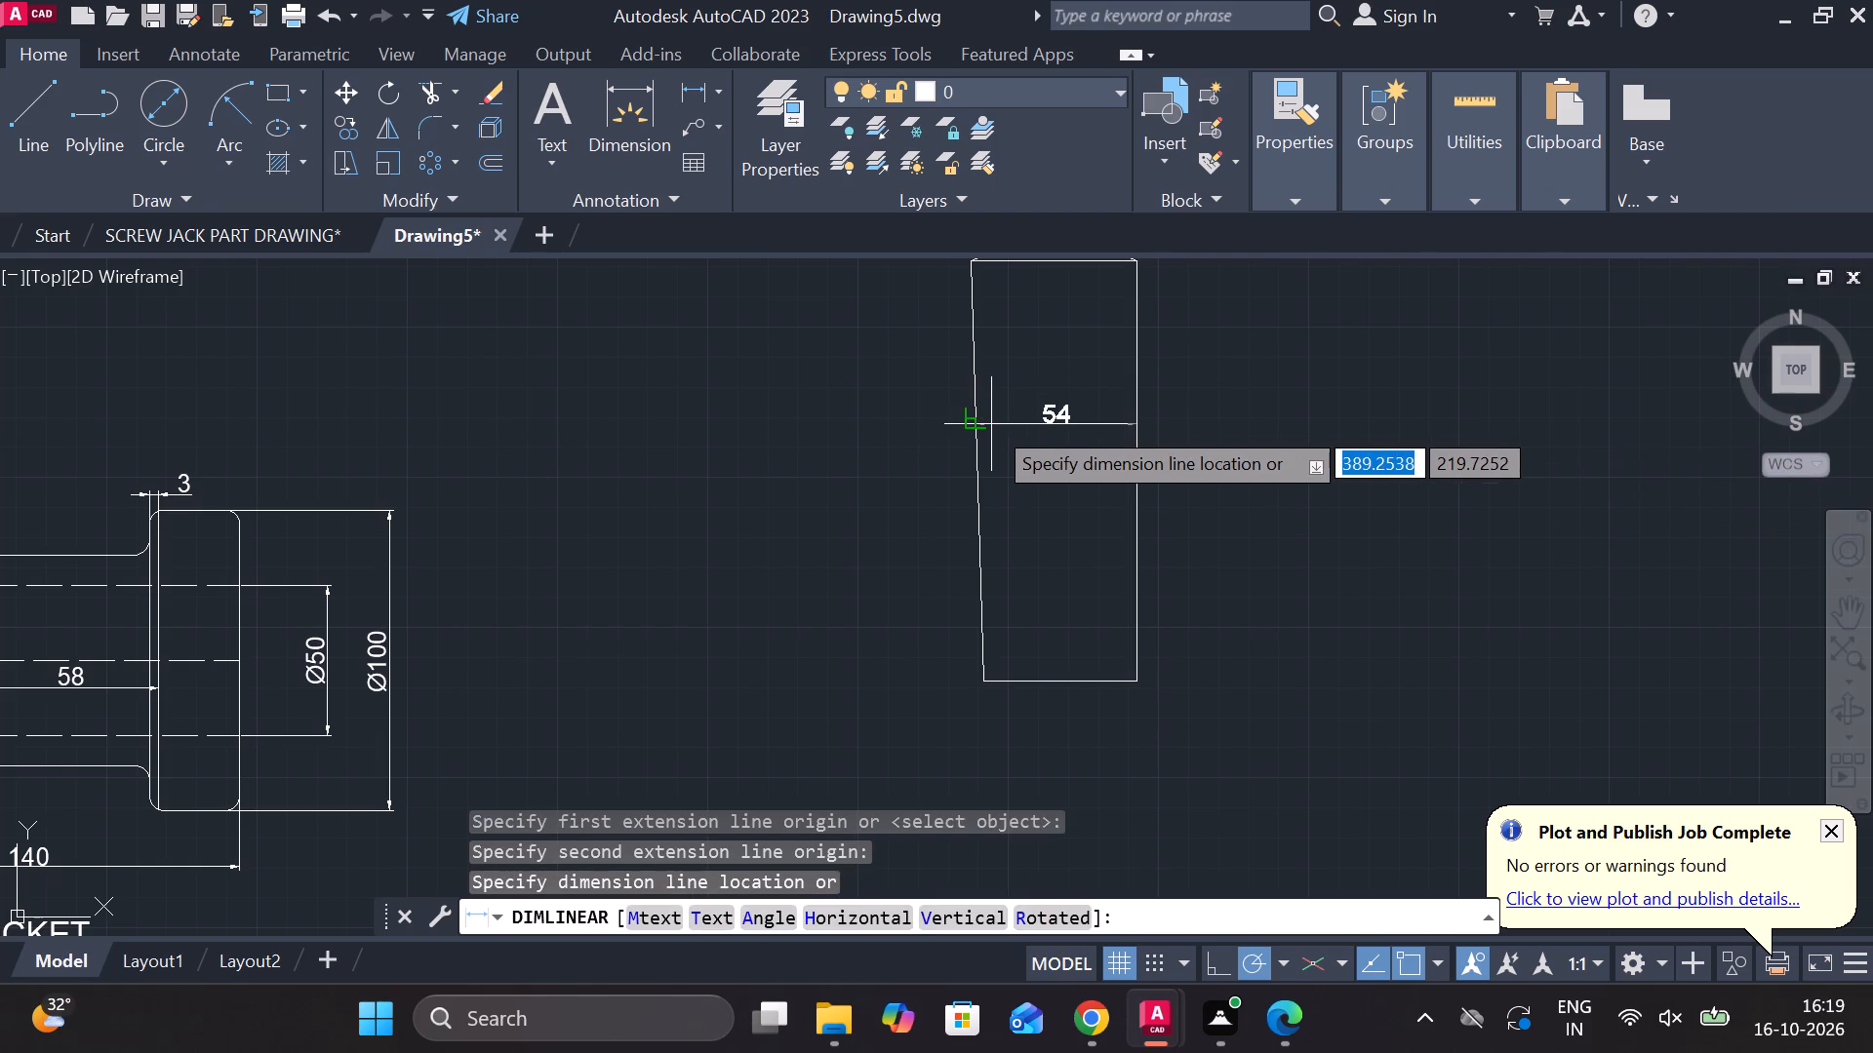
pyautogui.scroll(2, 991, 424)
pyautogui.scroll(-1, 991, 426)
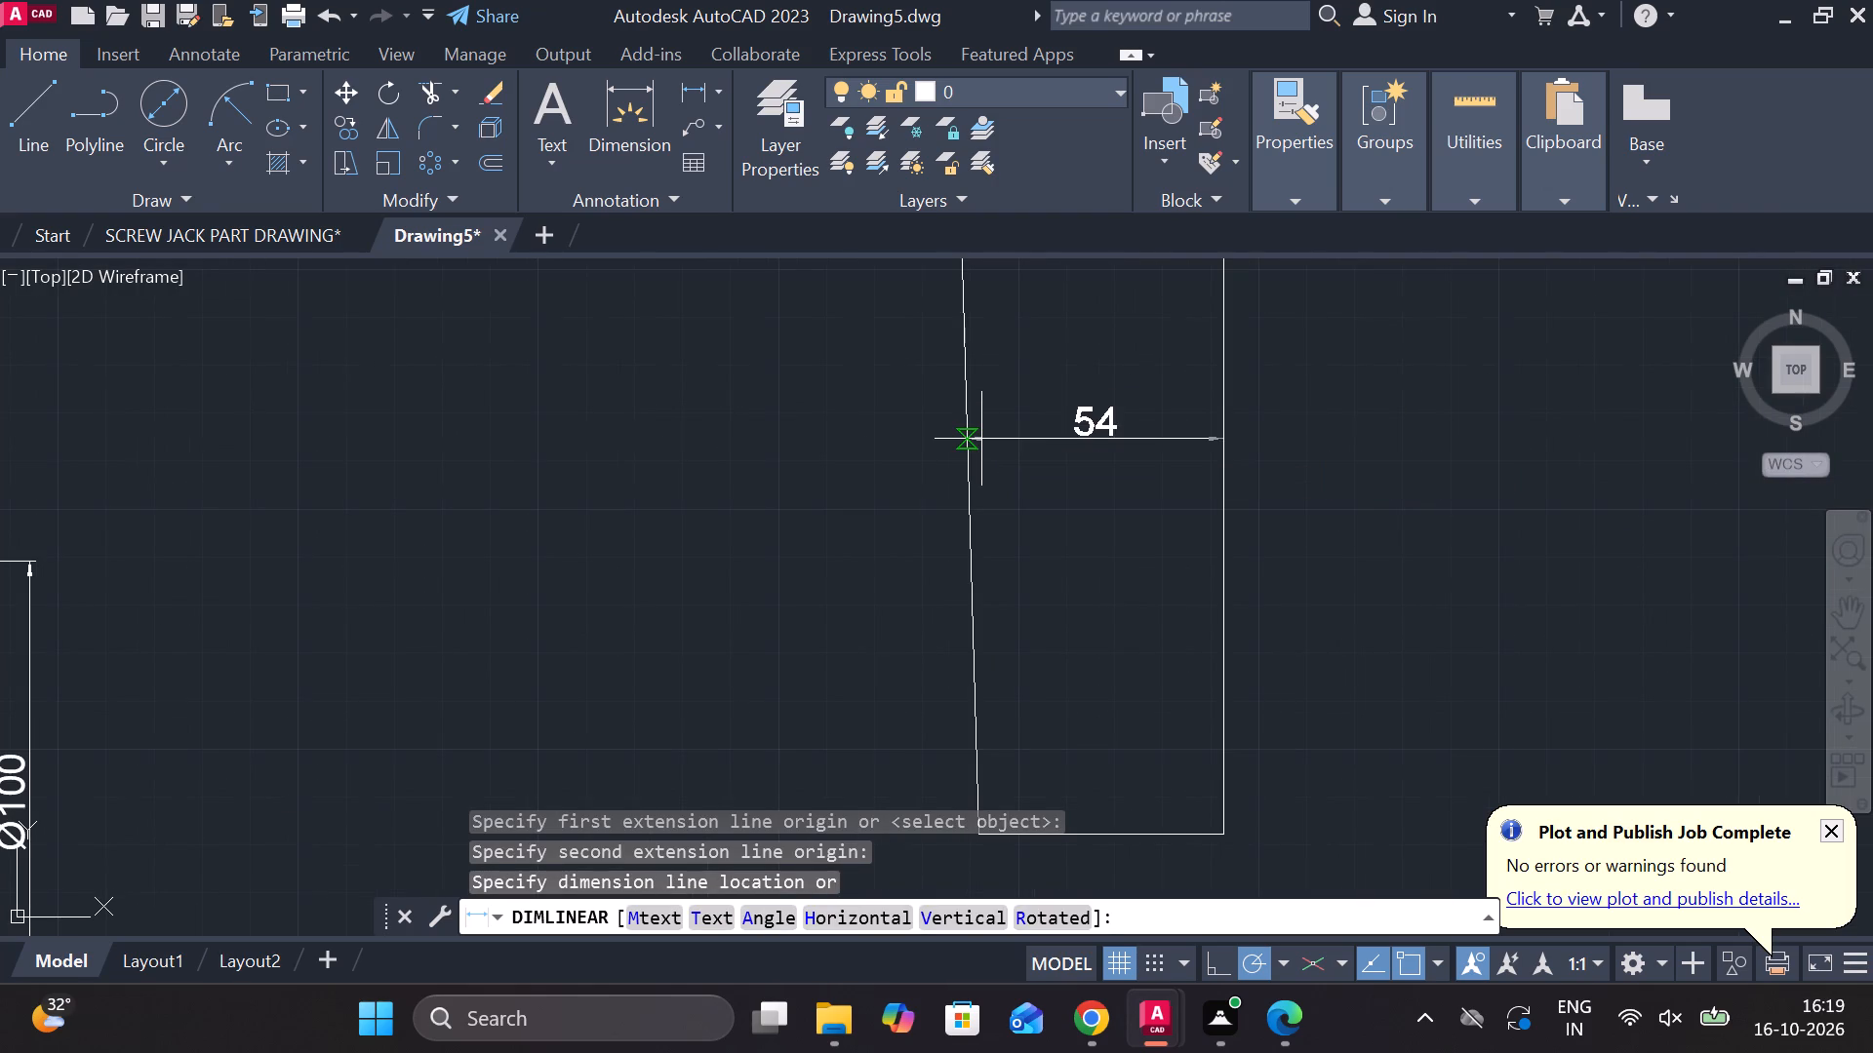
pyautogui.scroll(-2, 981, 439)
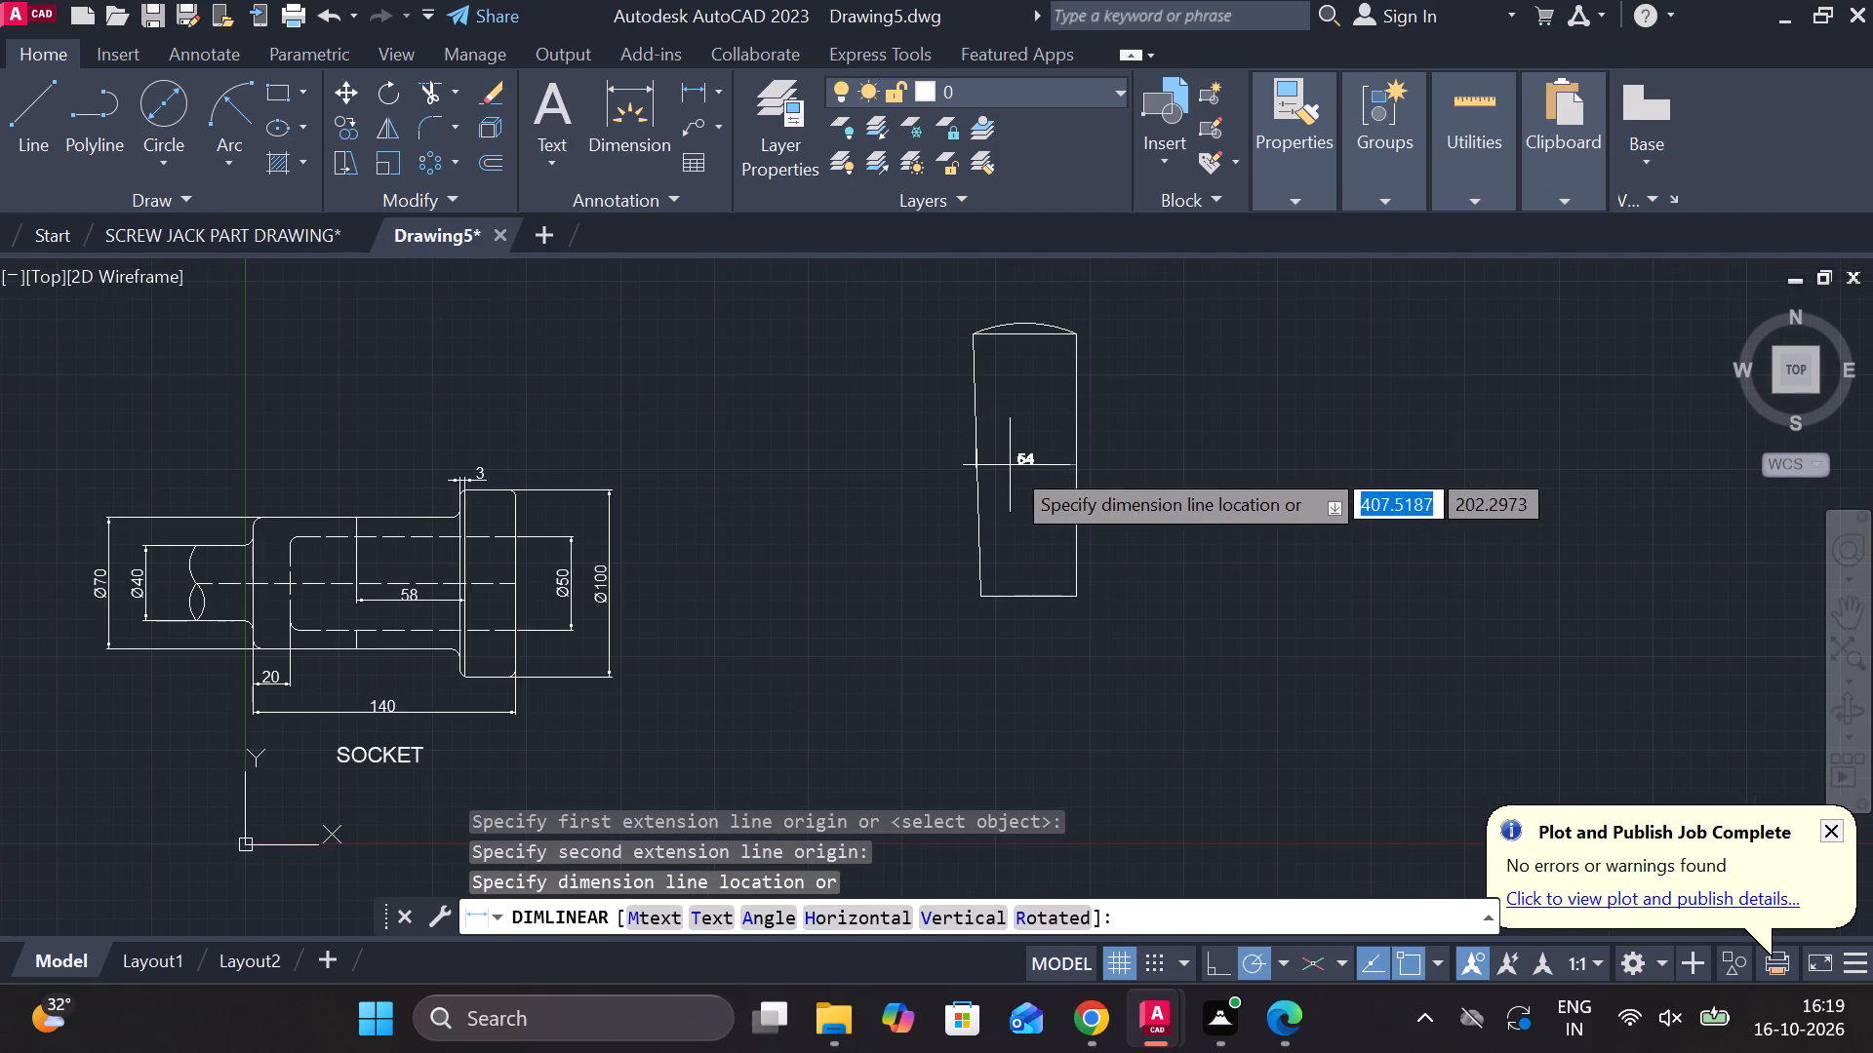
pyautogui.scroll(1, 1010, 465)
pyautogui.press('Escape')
# Undo the lineweight change and the earlier trims of the second part's profile and the stray slanted line.
pyautogui.hotkey('ctrl', 'z')
pyautogui.hotkey('ctrl', 'z')
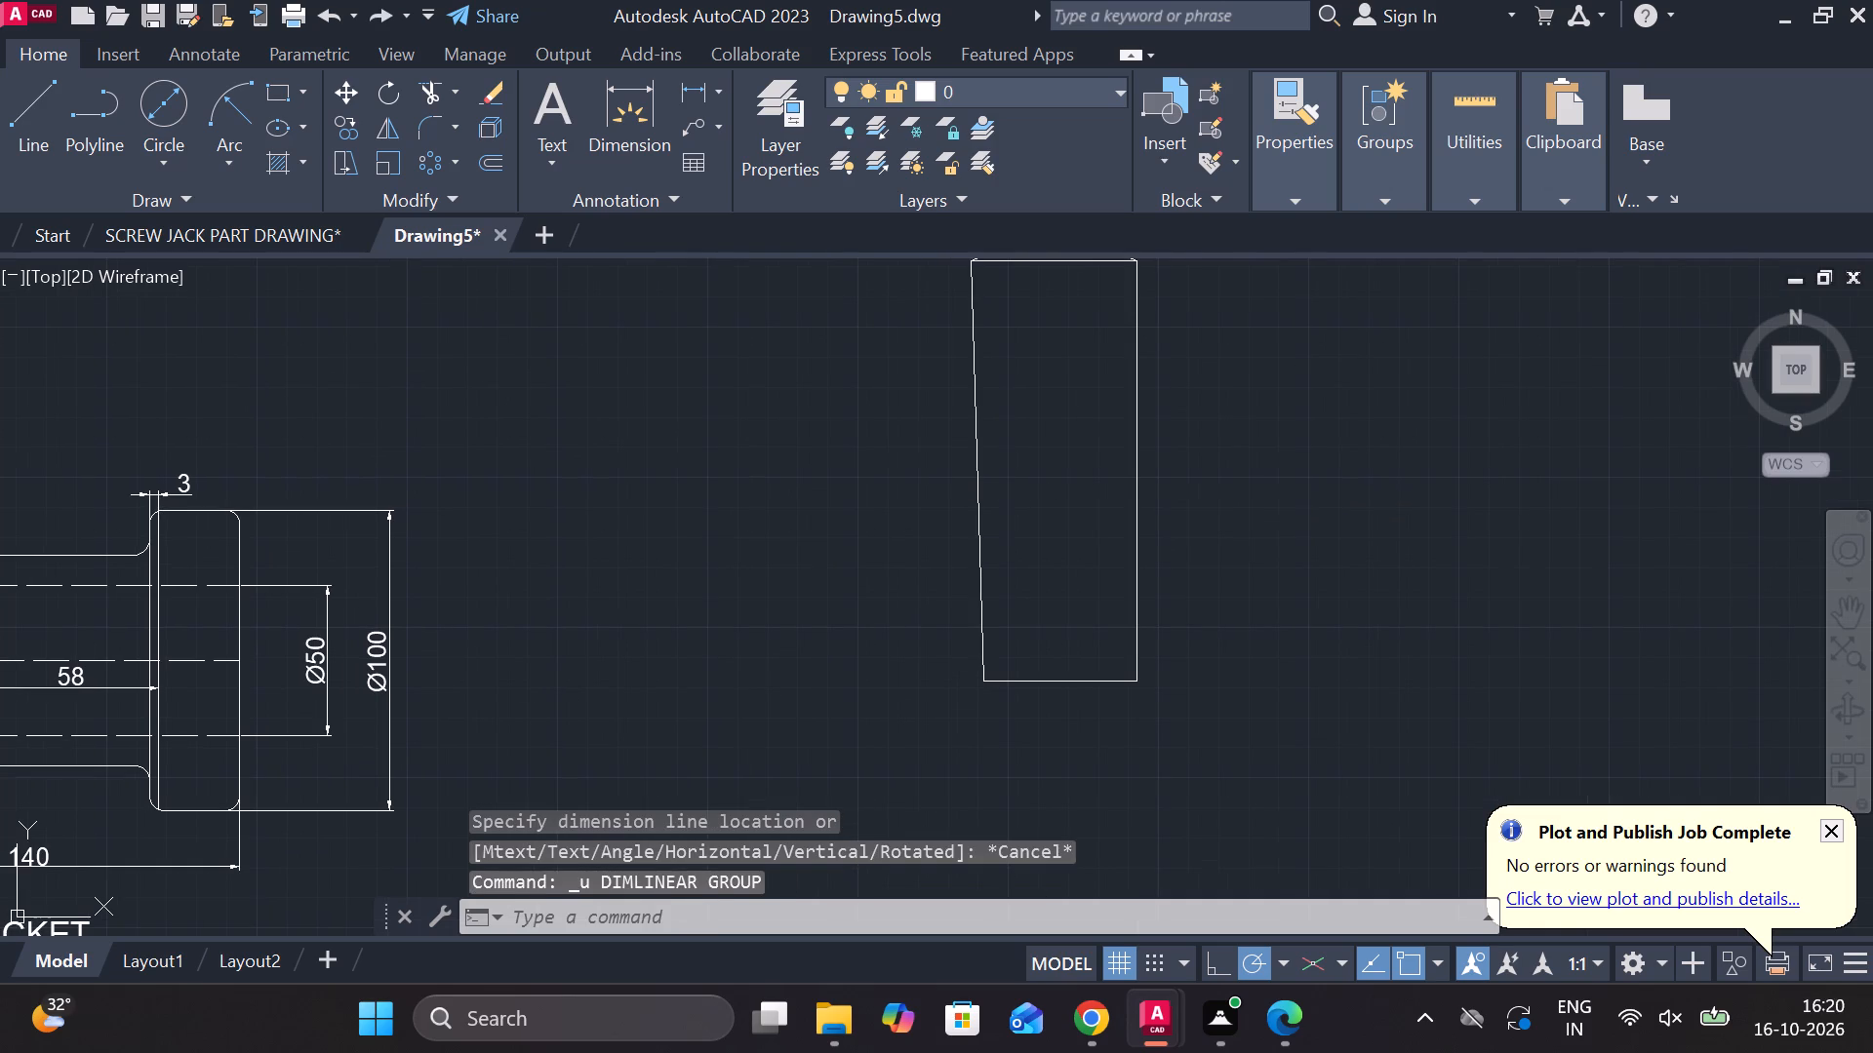
pyautogui.hotkey('ctrl', 'z')
pyautogui.hotkey('ctrl', 'z')
pyautogui.hotkey('ctrl', 'z')
pyautogui.hotkey('ctrl', 'z')
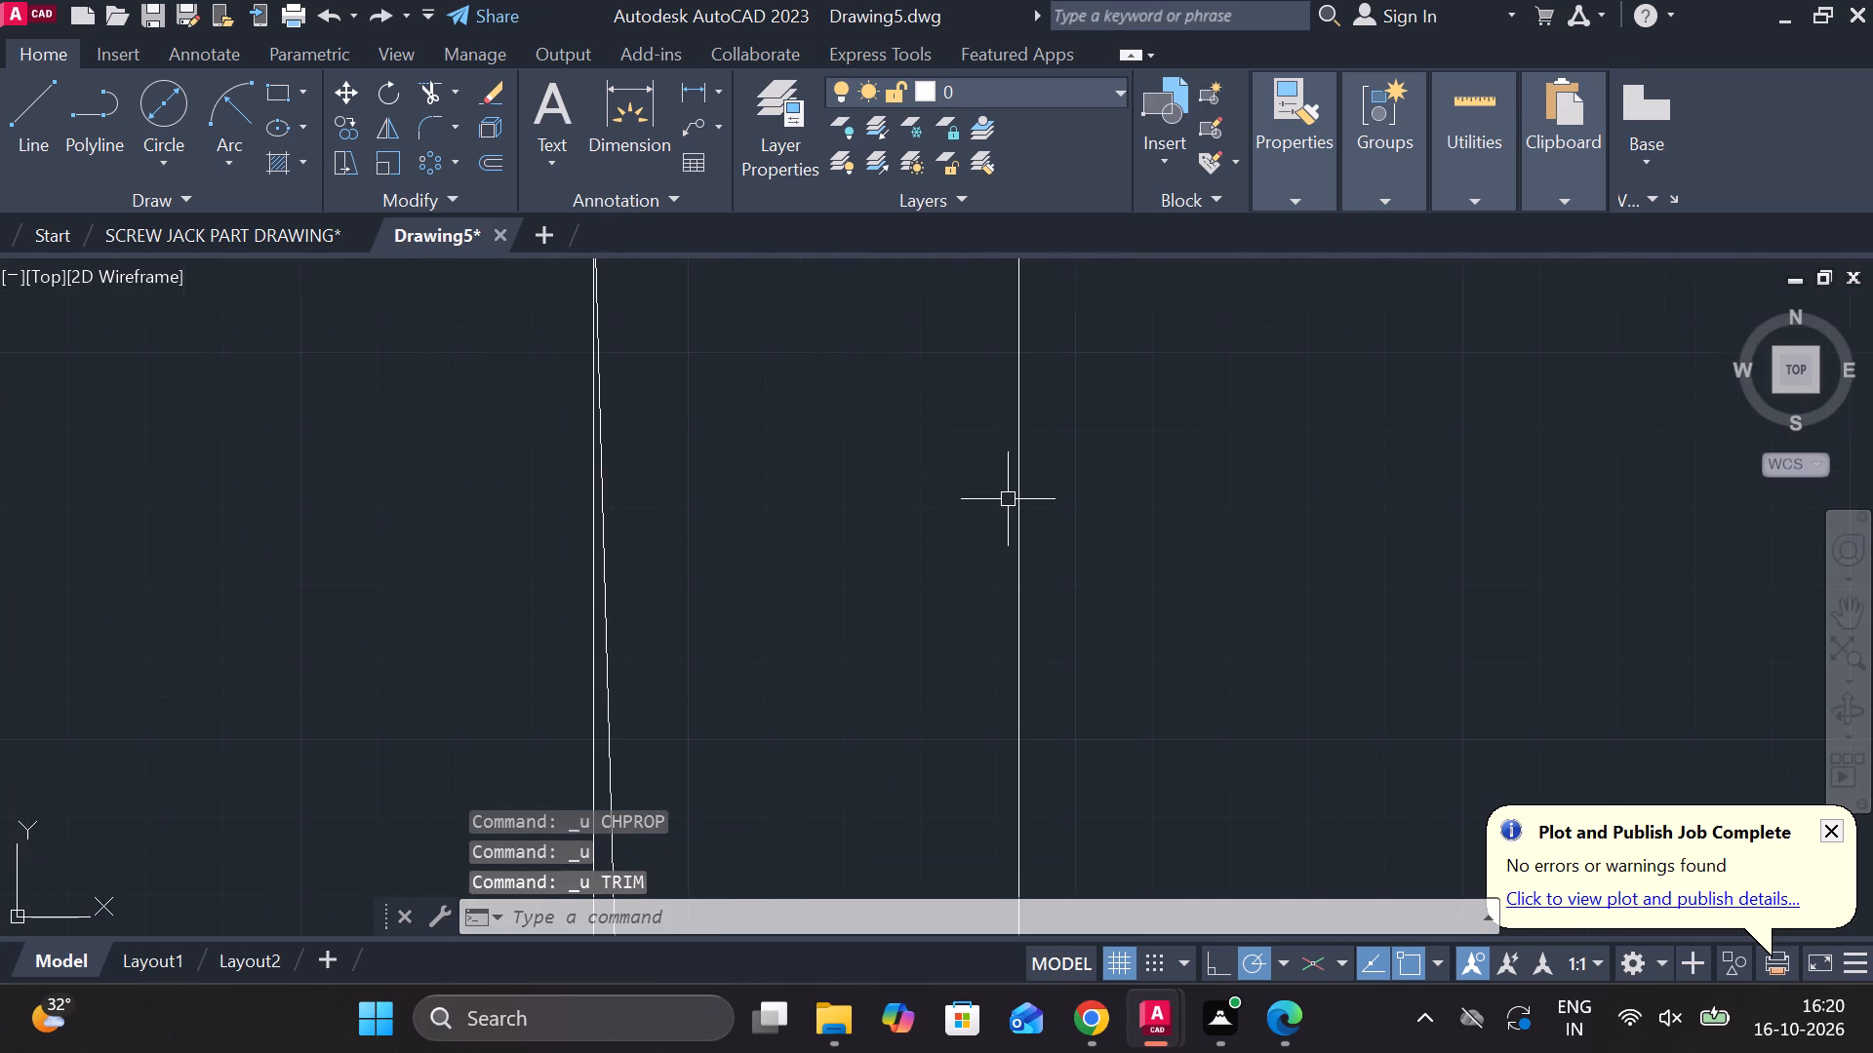
# Erase the slanted line inside the rectangle and the stray slanted line between the socket view and the profile.
pyautogui.scroll(-1, 978, 591)
pyautogui.middleClick(1103, 552)
pyautogui.moveTo(909, 688); pyautogui.dragTo(1176, 418, button='middle')
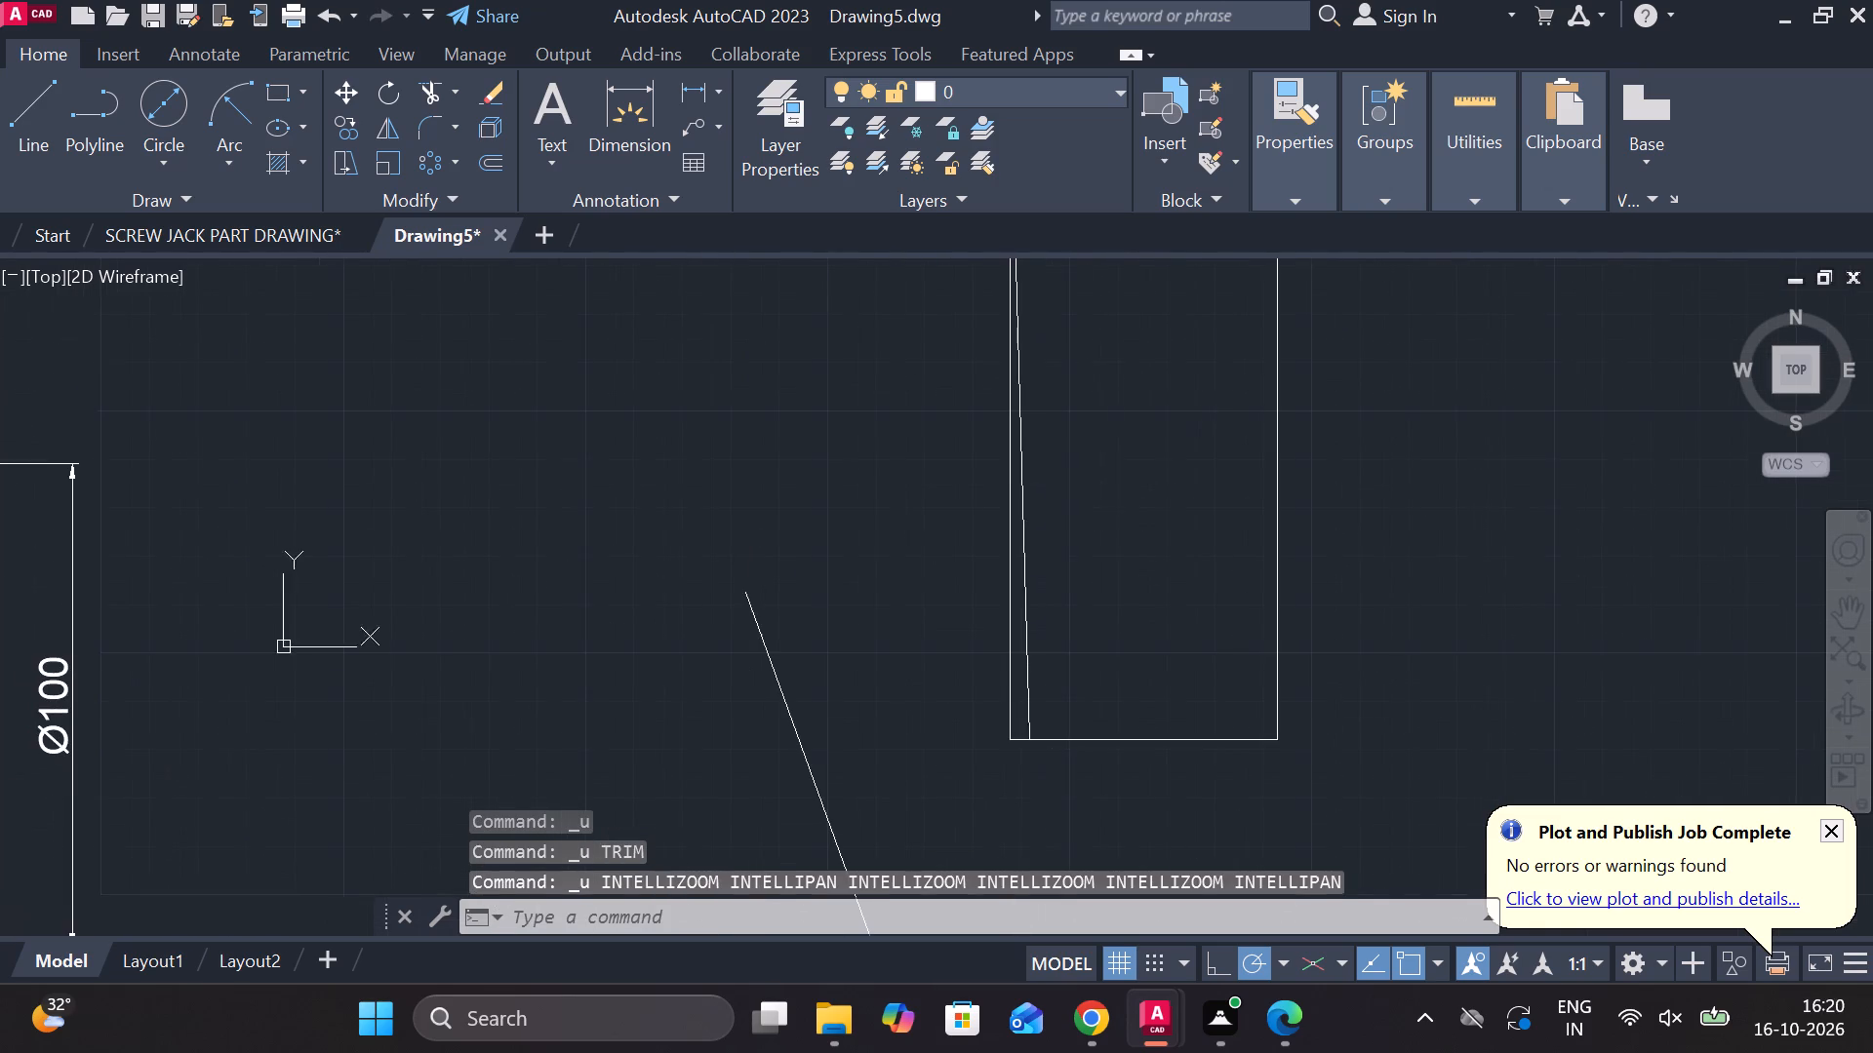
pyautogui.click(1032, 682)
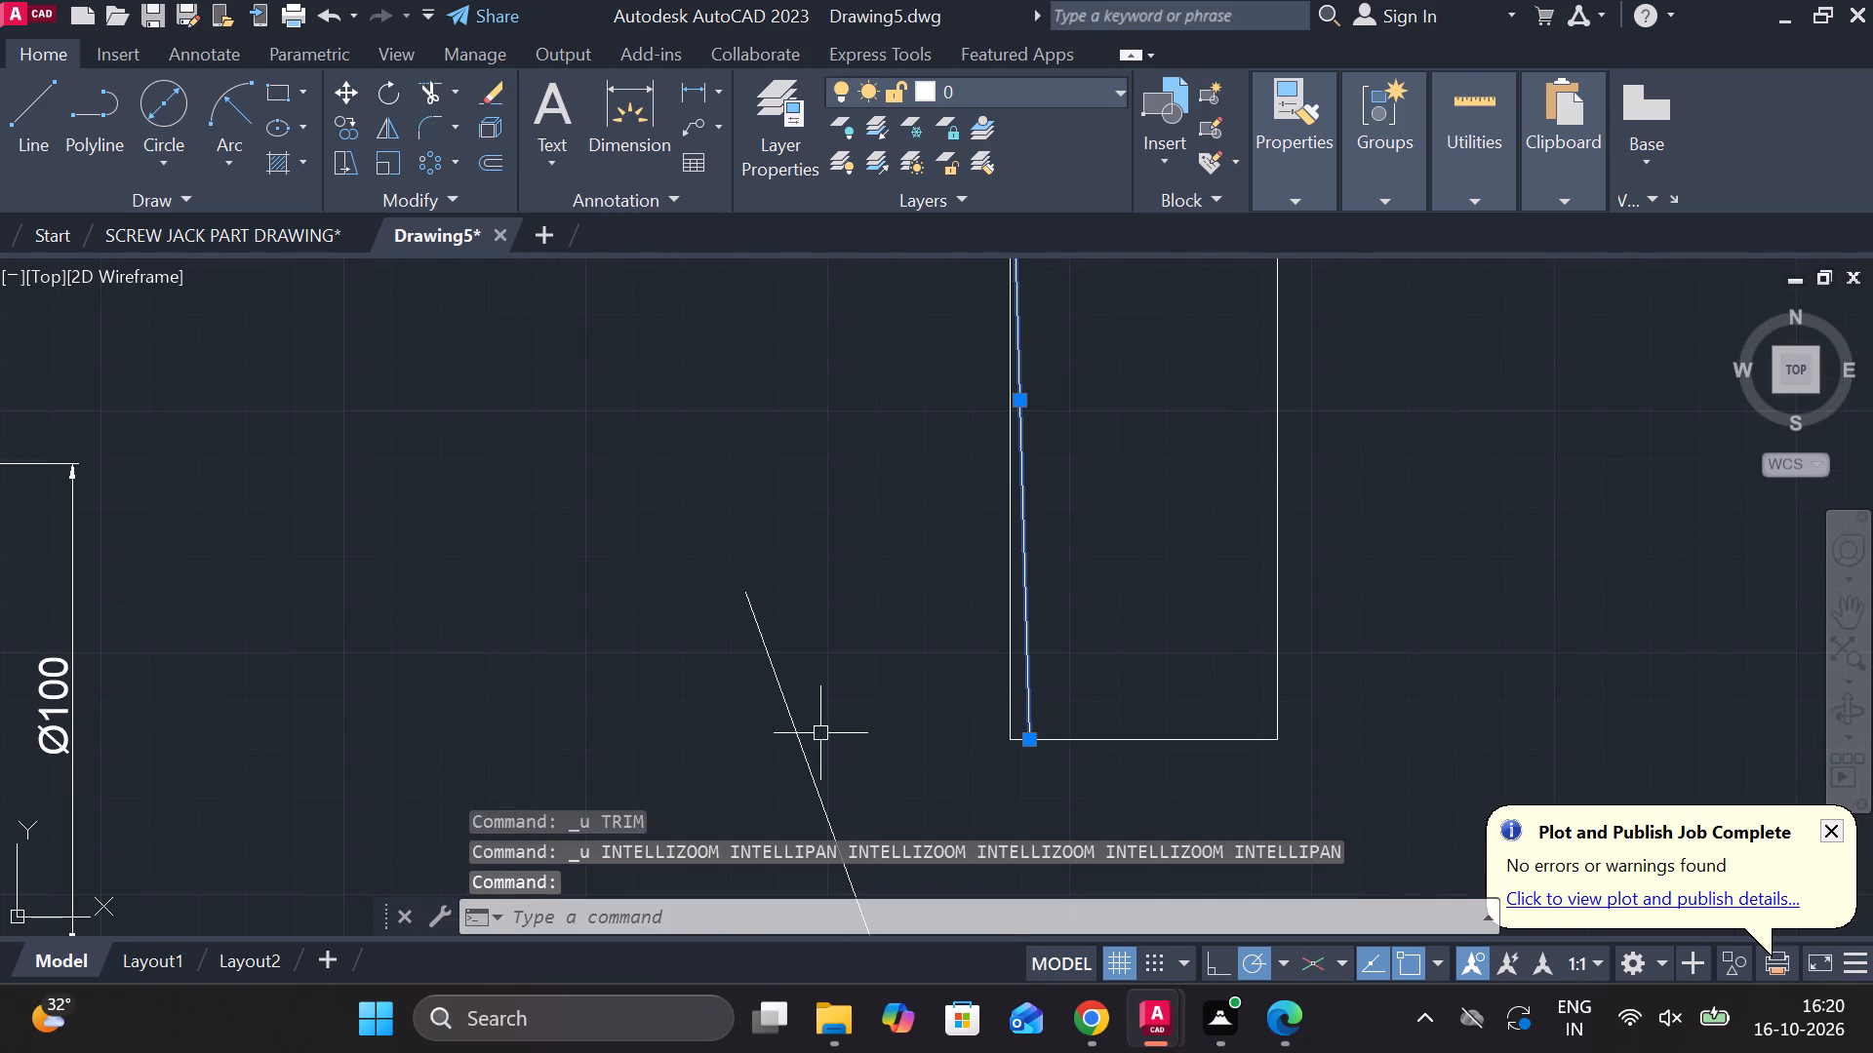
pyautogui.click(795, 744)
pyautogui.write('E')
pyautogui.press('space')
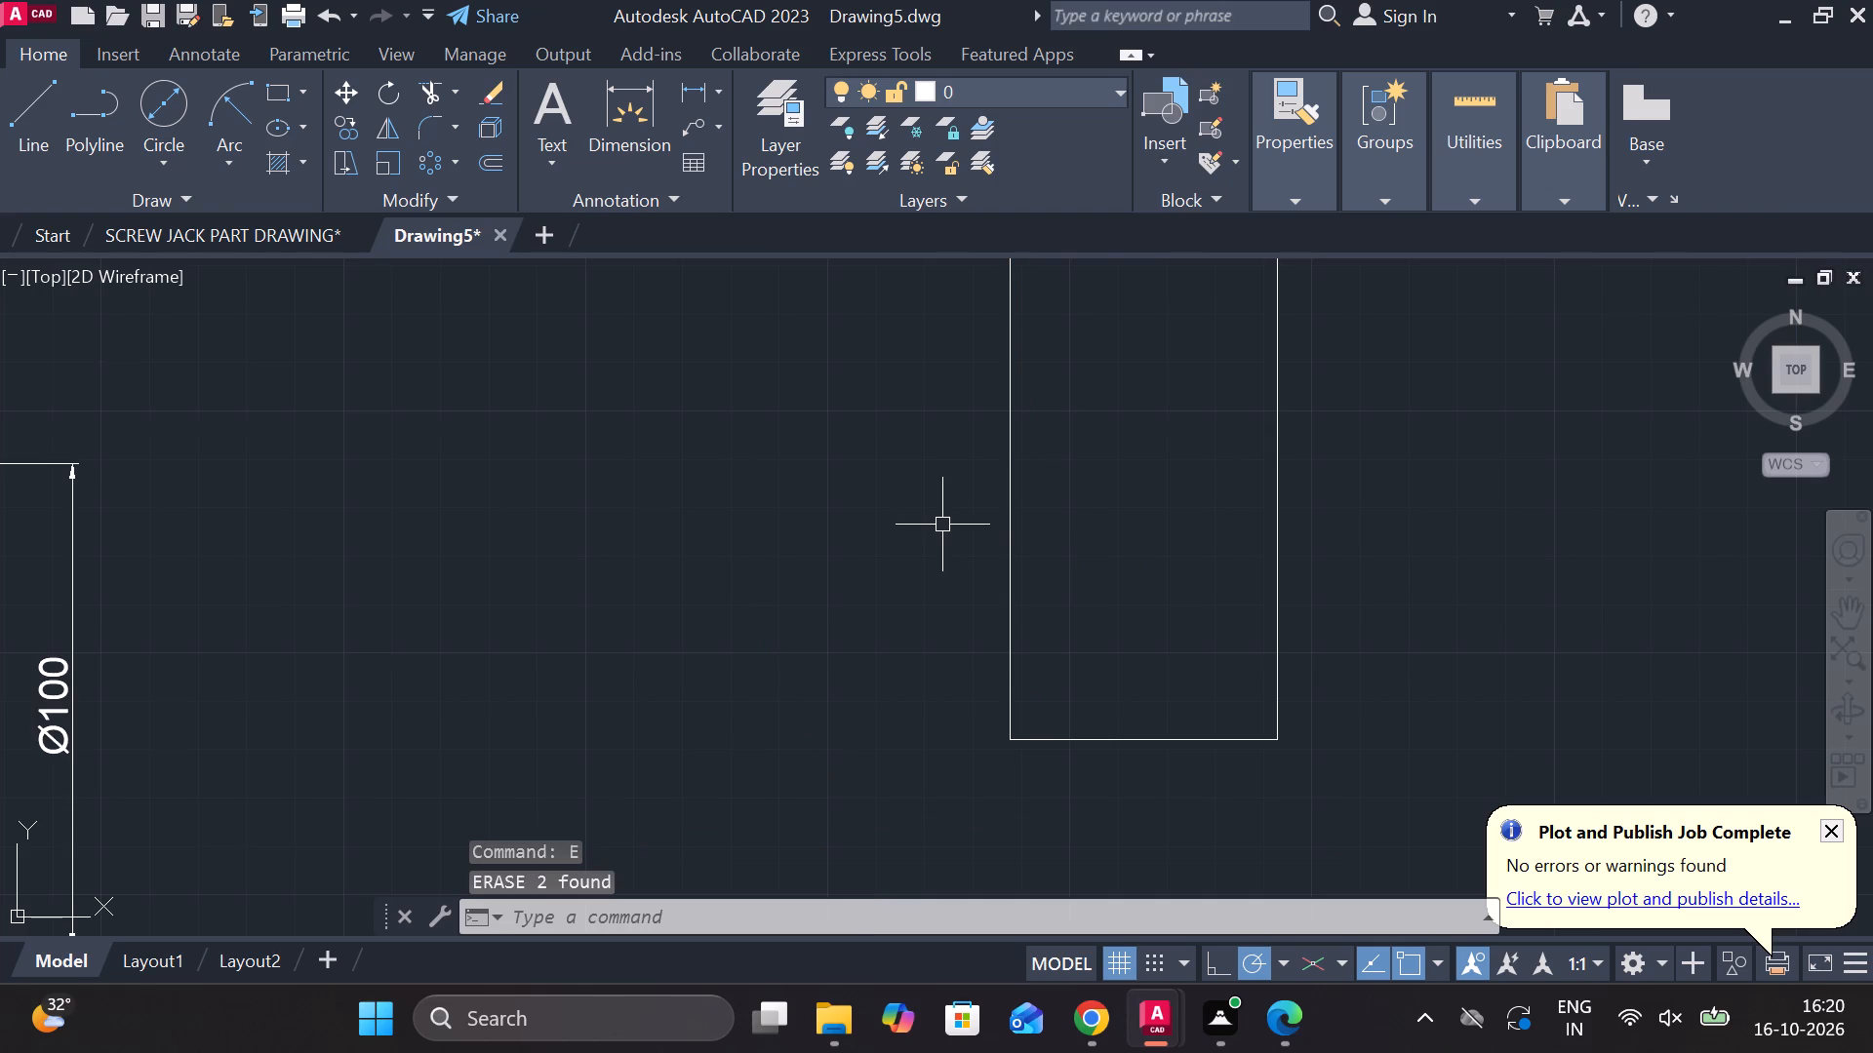
pyautogui.scroll(-1, 952, 536)
pyautogui.scroll(-1, 1094, 475)
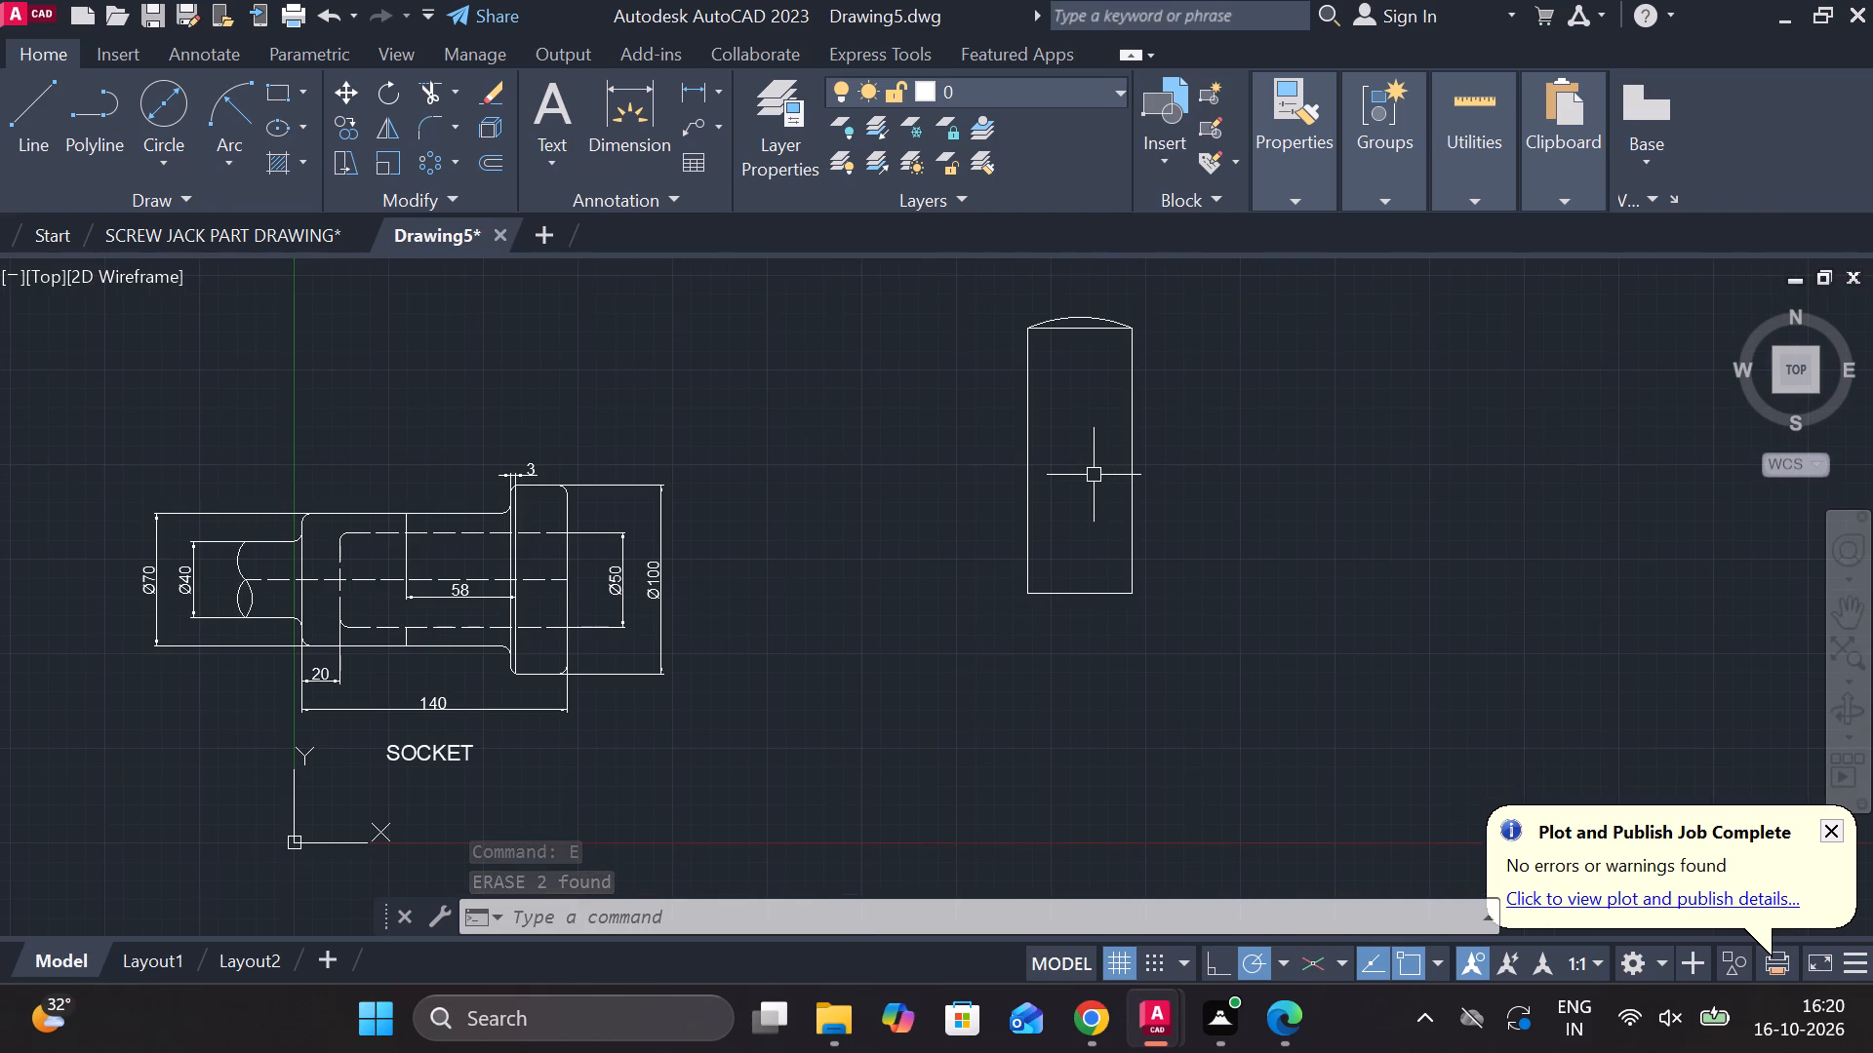
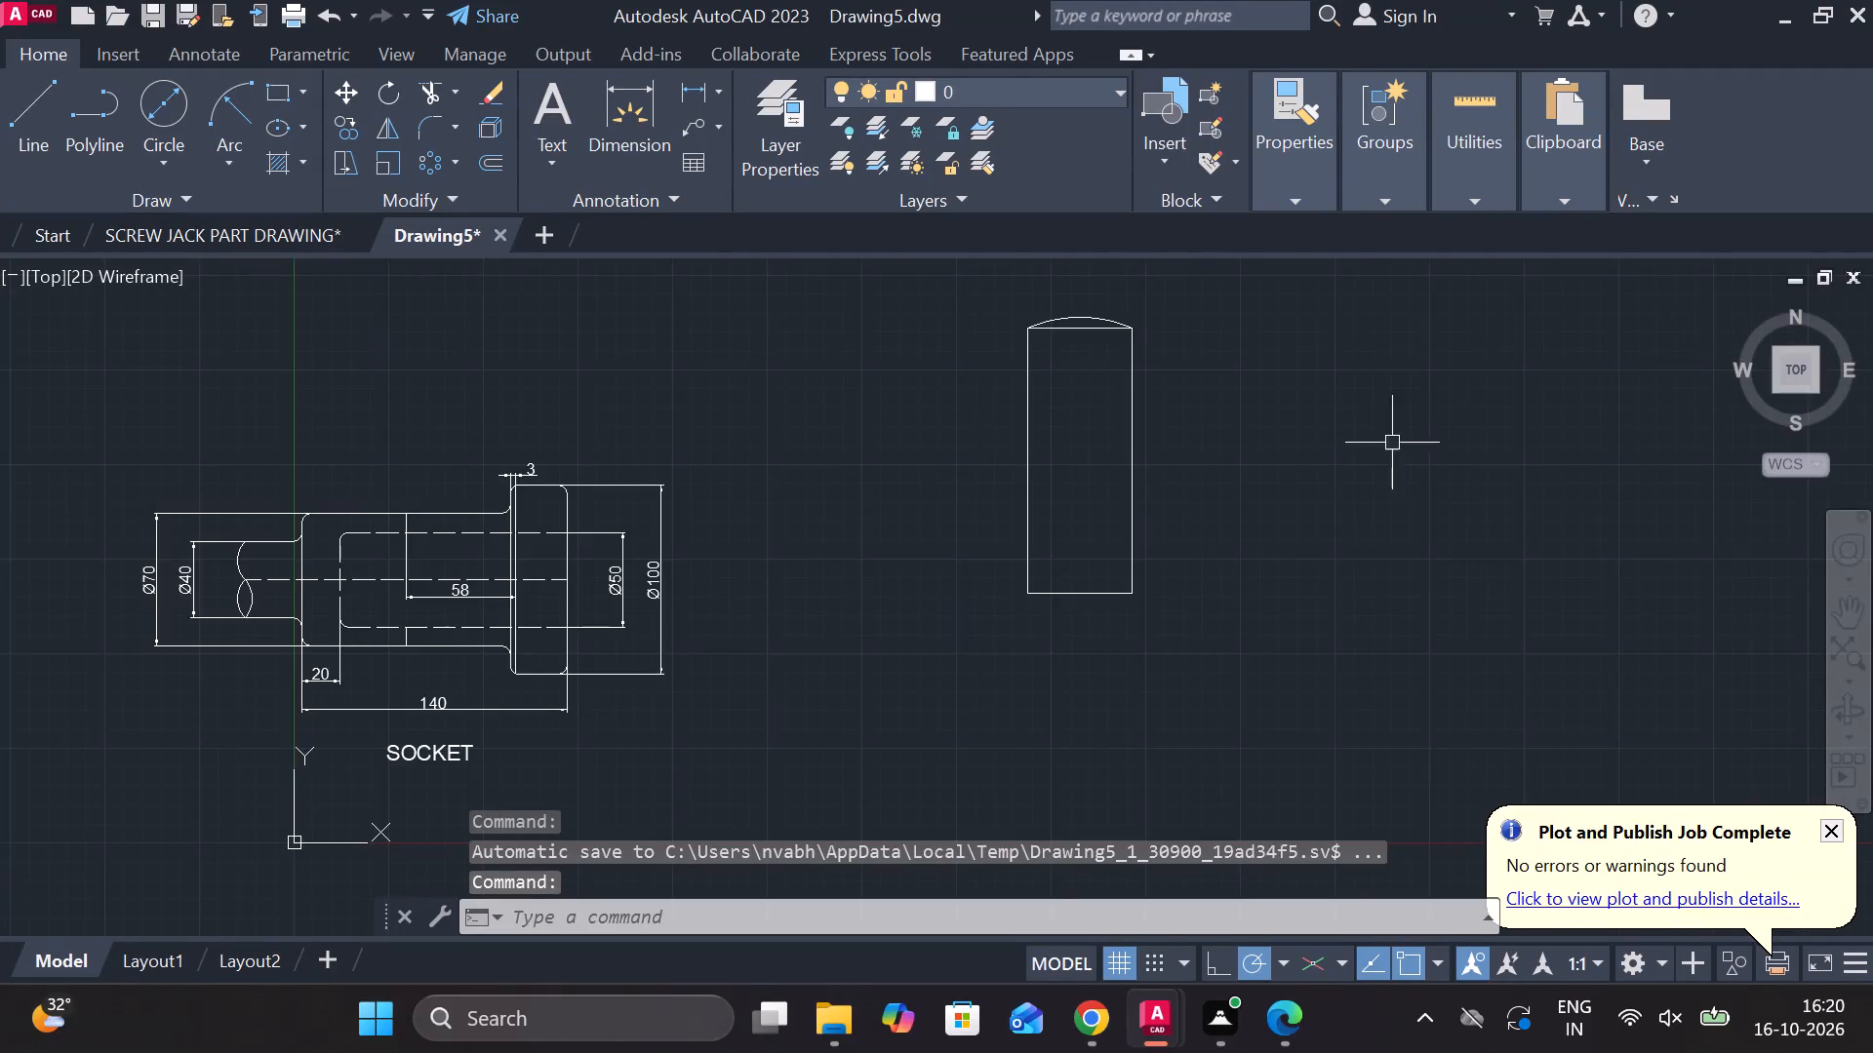
# Draw a slanted line about 140 long from the rectangle's upper-left corner to its bottom edge, just inside the lower-left corner.
pyautogui.scroll(-1, 1392, 443)
pyautogui.scroll(1, 1274, 461)
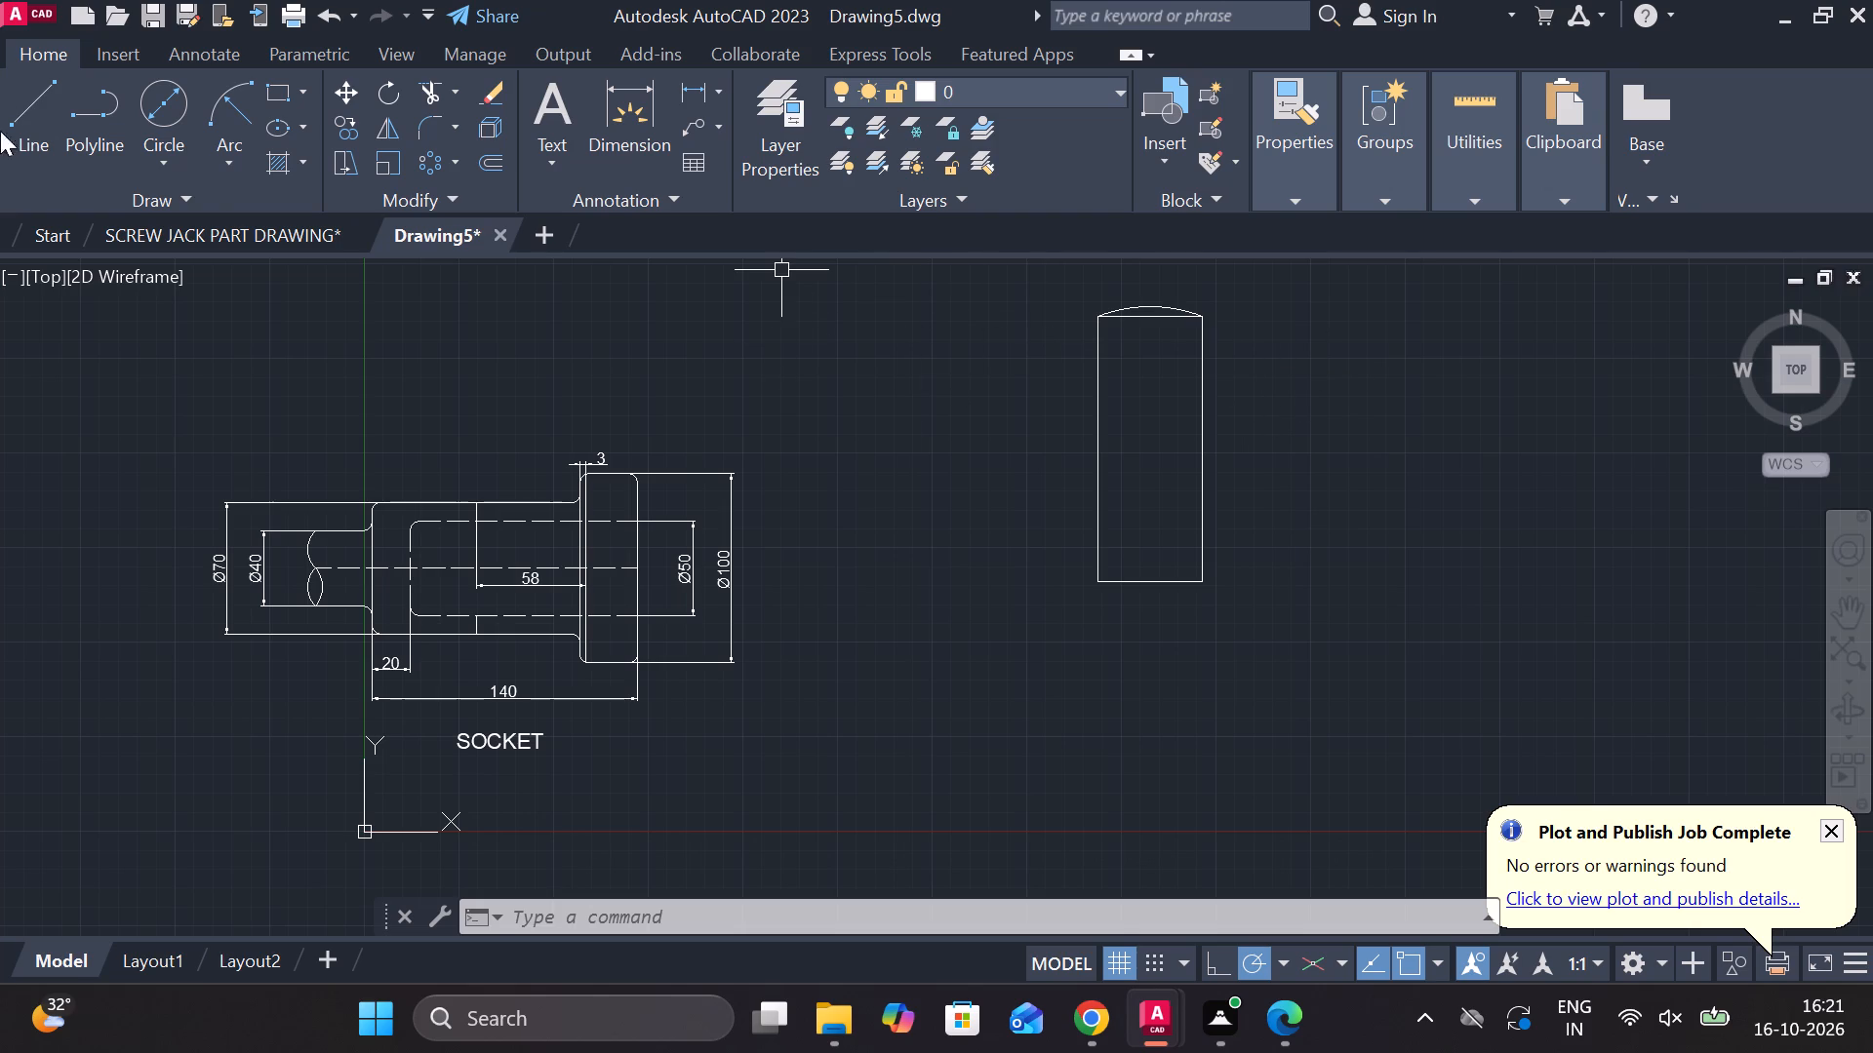
pyautogui.click(47, 106)
pyautogui.scroll(2, 1238, 457)
pyautogui.moveTo(1153, 389); pyautogui.dragTo(1200, 415, button='middle')
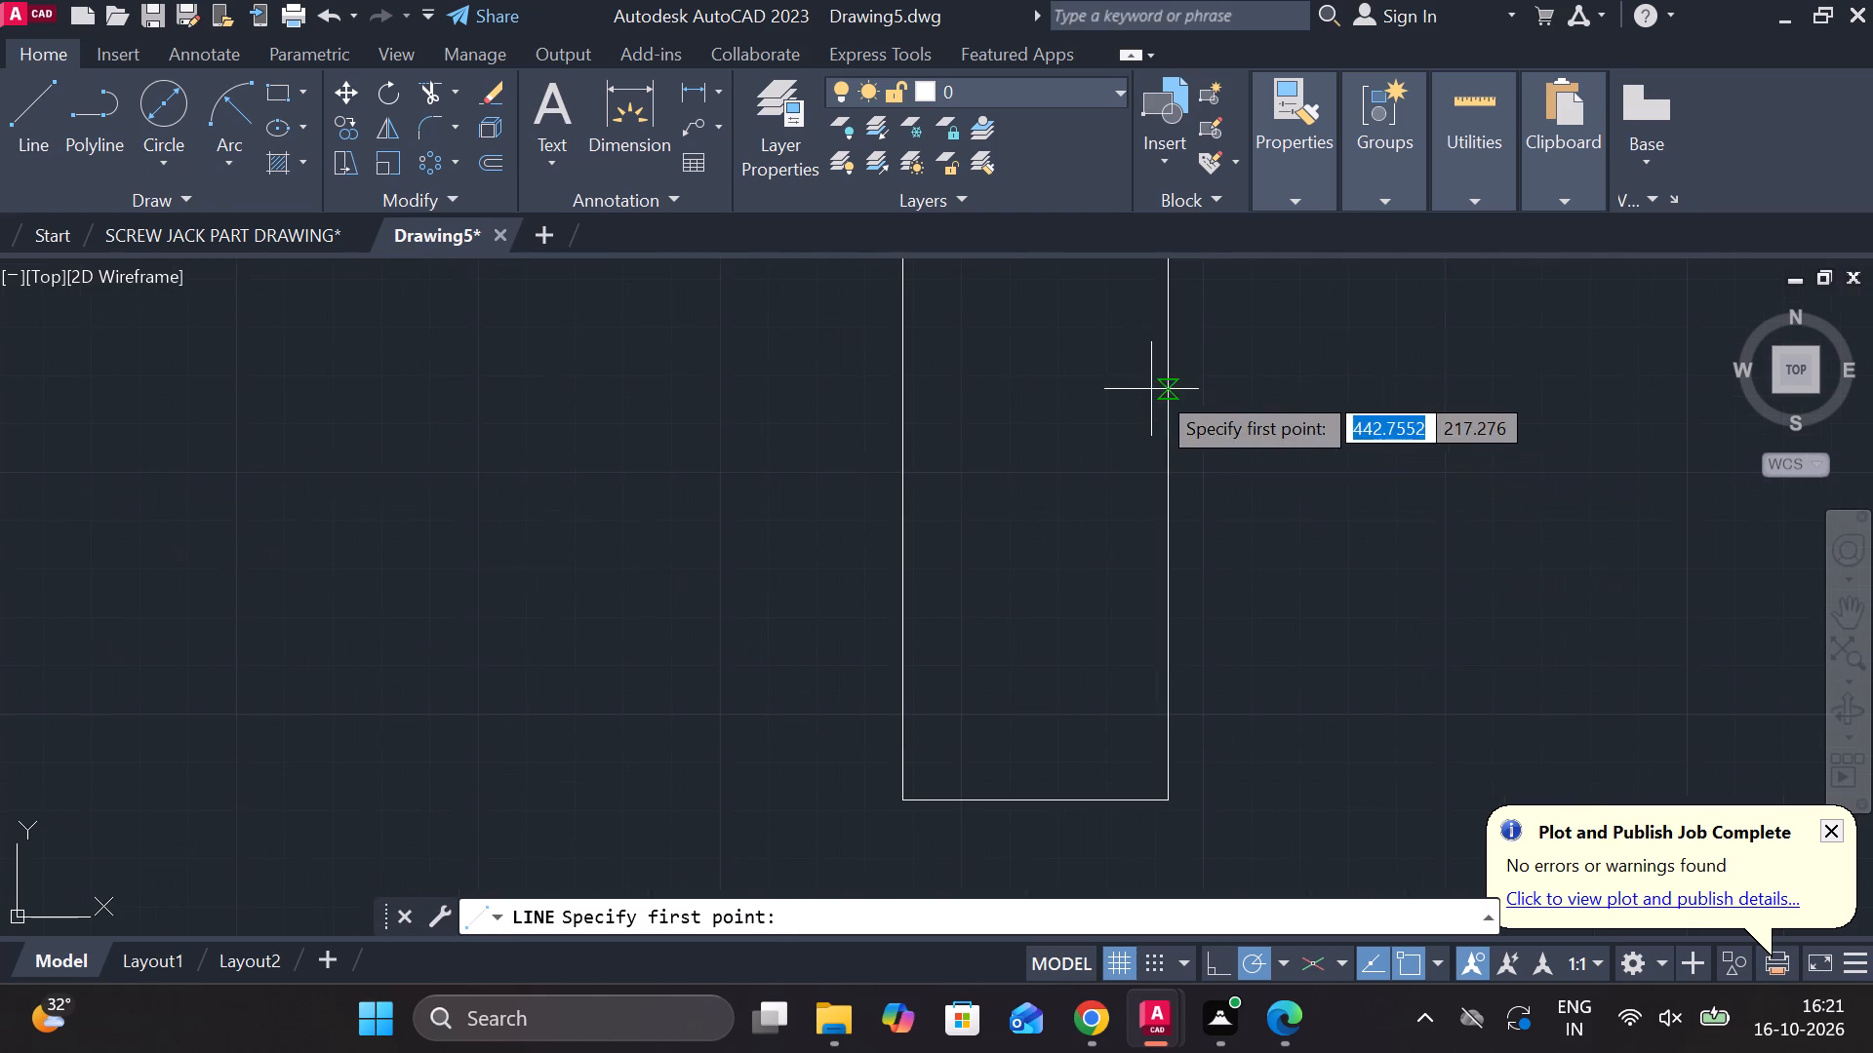
pyautogui.moveTo(1200, 415); pyautogui.dragTo(1471, 885, button='middle')
pyautogui.click(1215, 627)
pyautogui.moveTo(1242, 697); pyautogui.dragTo(1245, 699, button='middle')
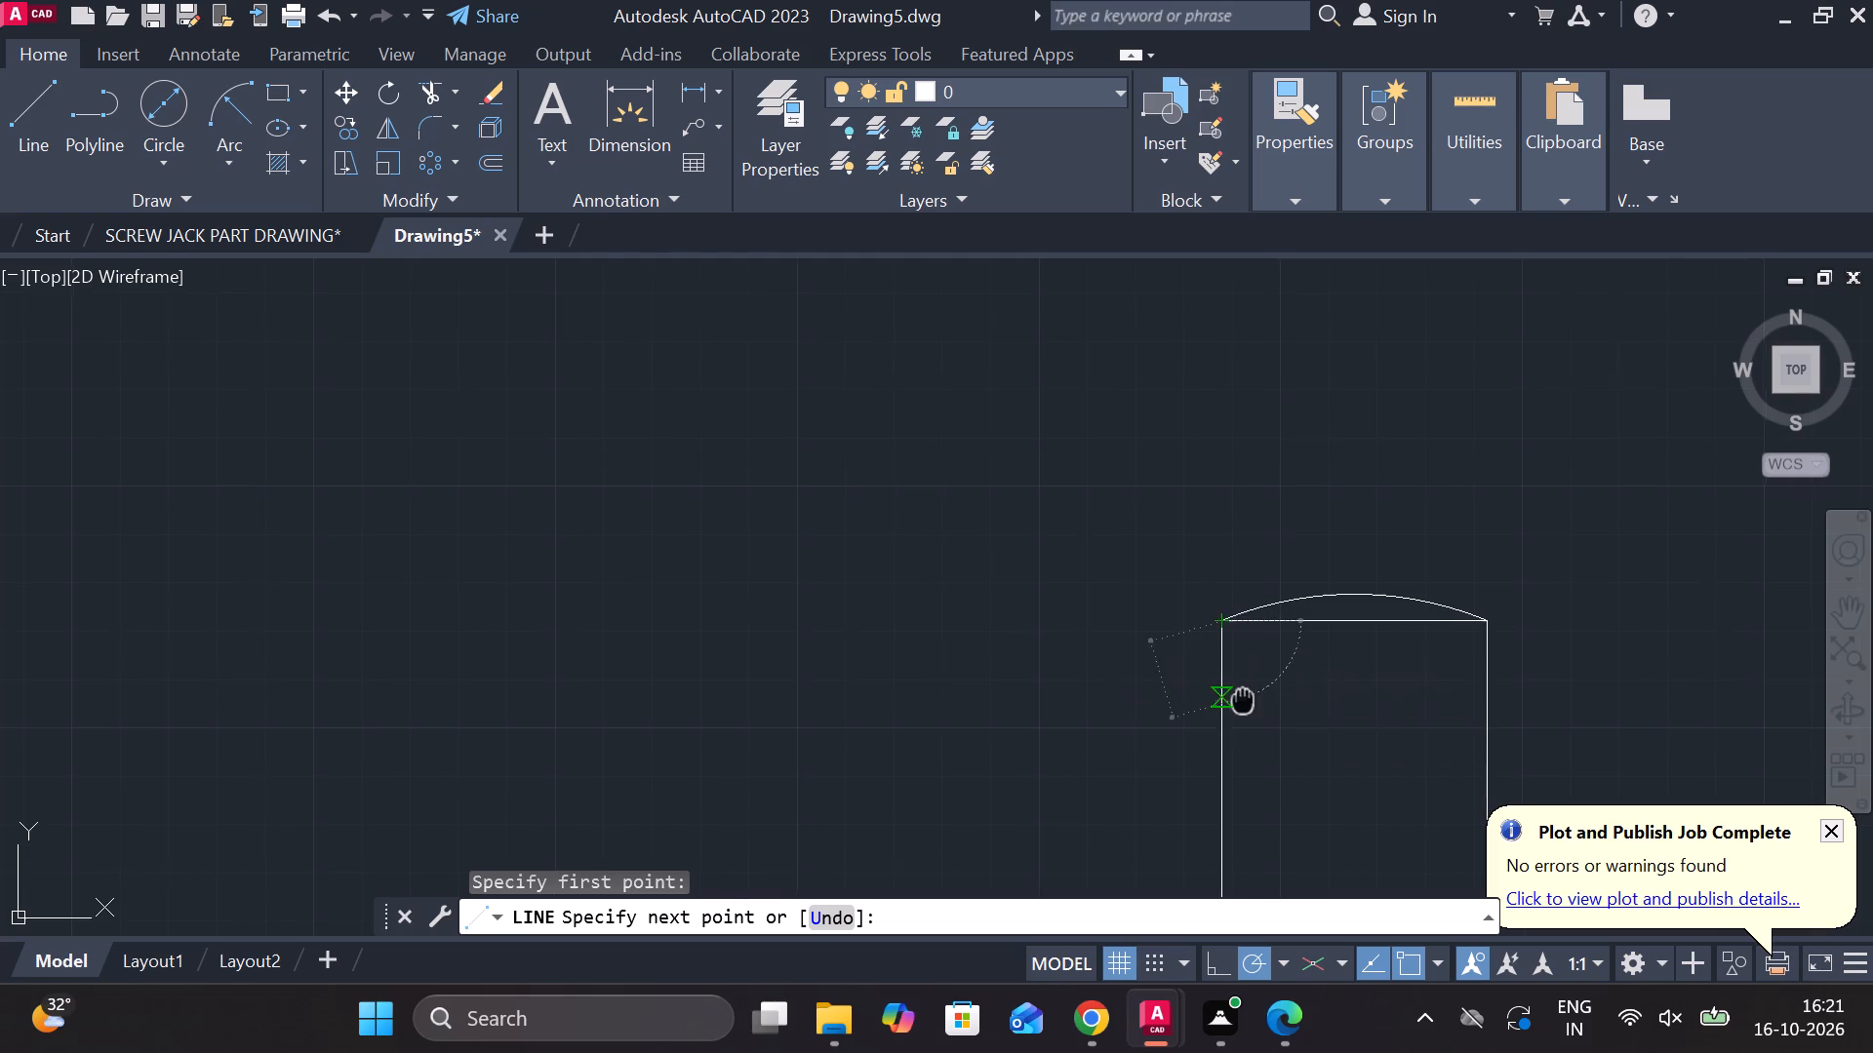
pyautogui.moveTo(1245, 699); pyautogui.dragTo(1292, 186, button='middle')
pyautogui.moveTo(1305, 759); pyautogui.dragTo(1311, 593, button='middle')
pyautogui.scroll(1, 1310, 594)
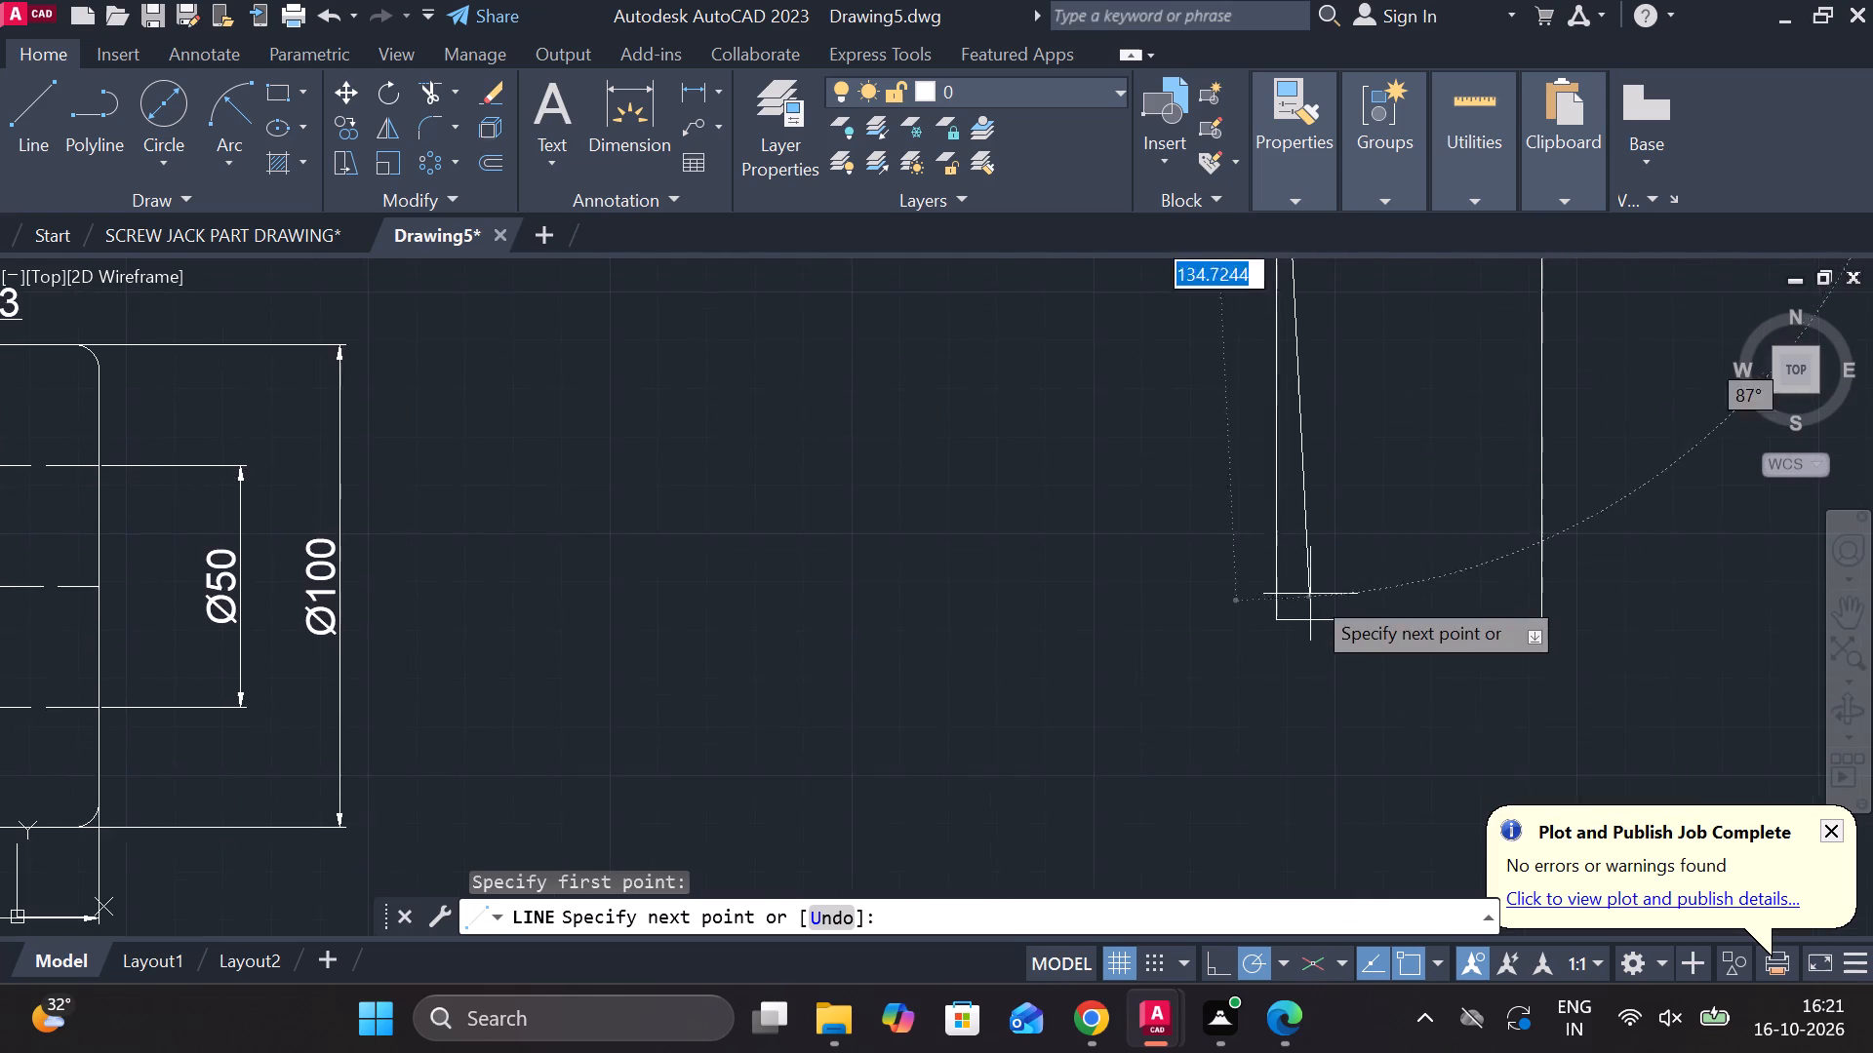
pyautogui.scroll(1, 1310, 594)
pyautogui.scroll(2, 1244, 668)
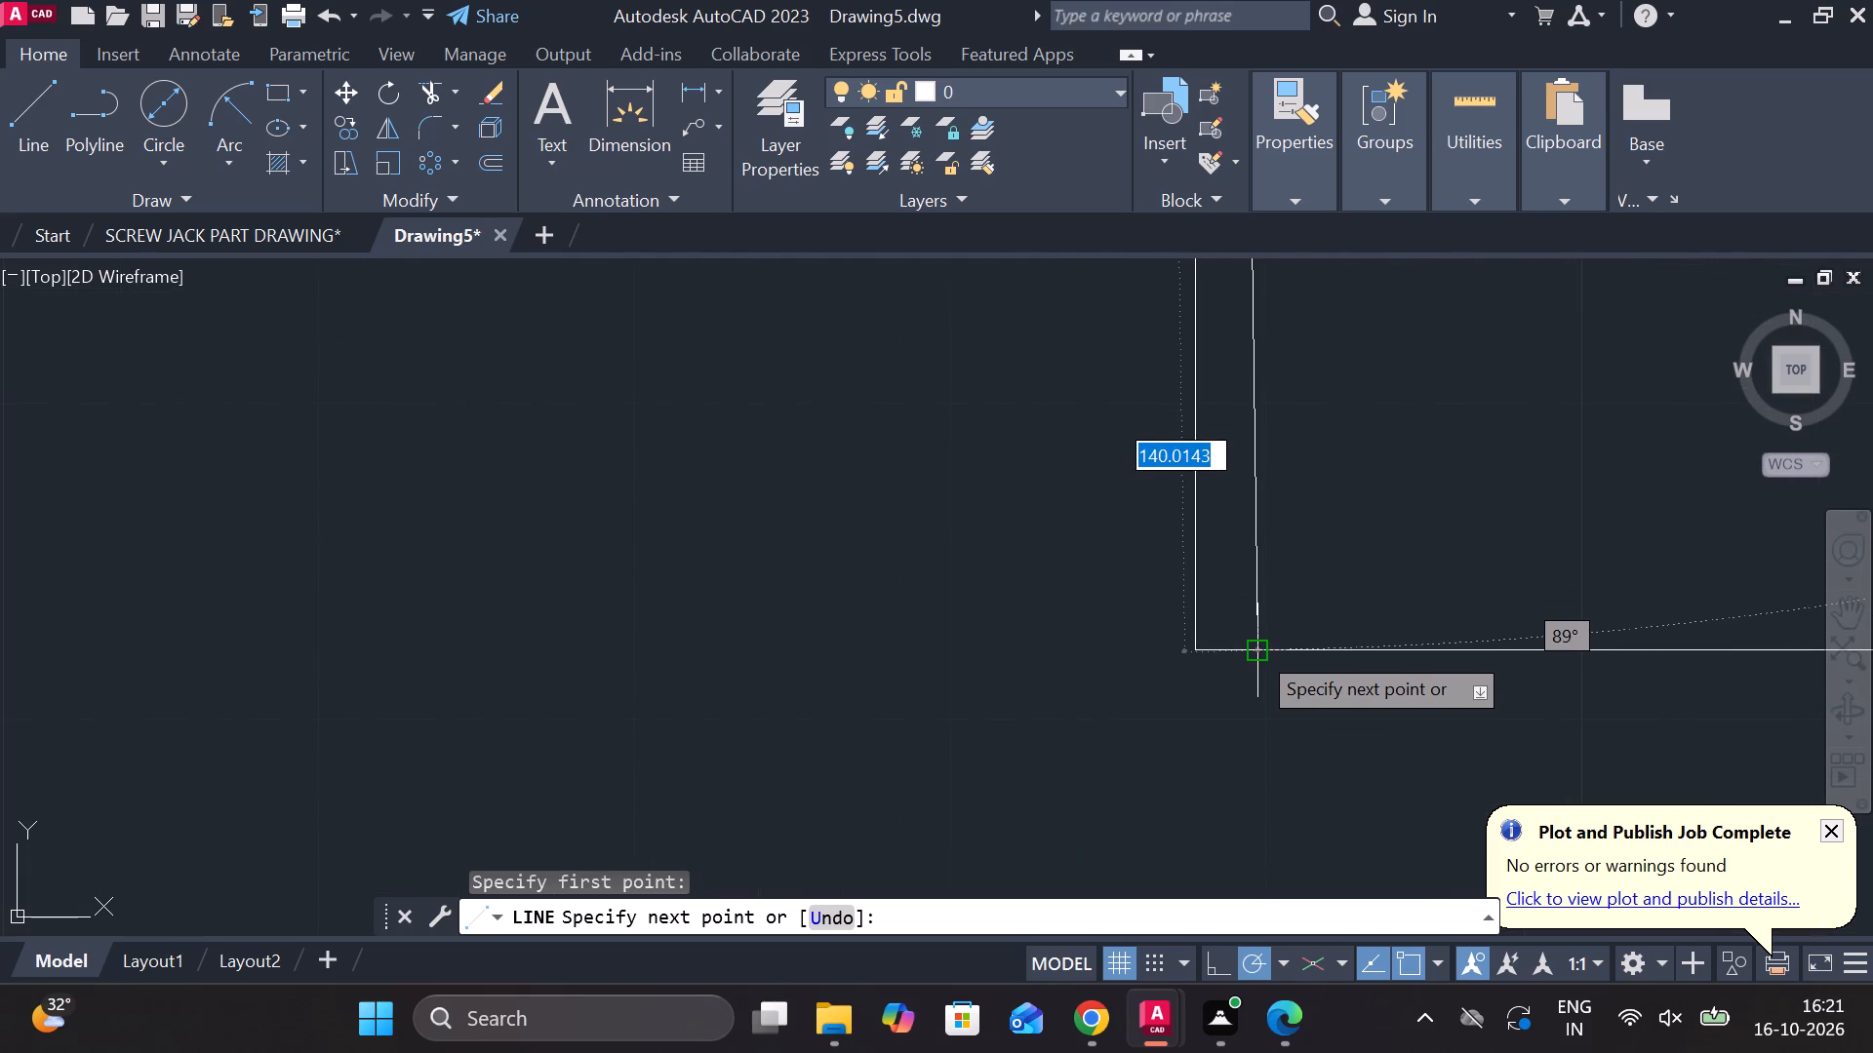
pyautogui.click(1259, 649)
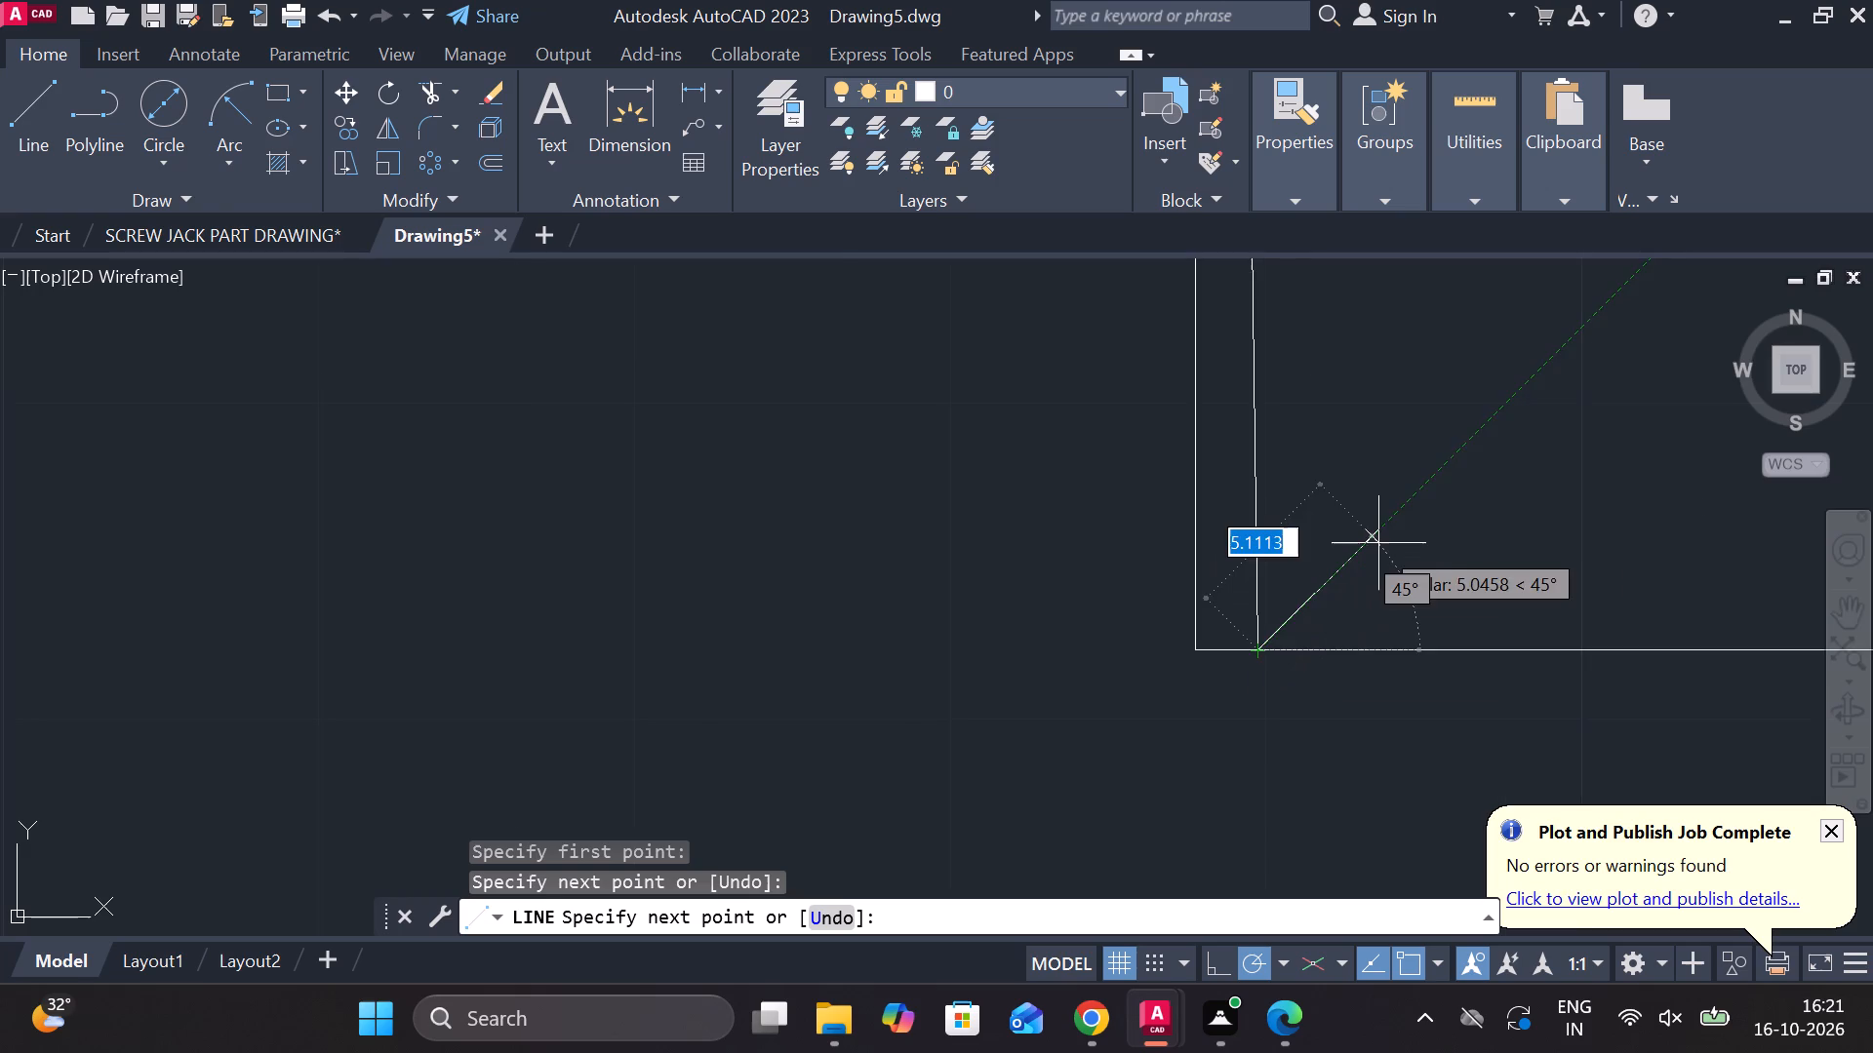
pyautogui.scroll(-4, 1378, 543)
pyautogui.moveTo(1415, 500); pyautogui.dragTo(1355, 721, button='middle')
pyautogui.press('Escape')
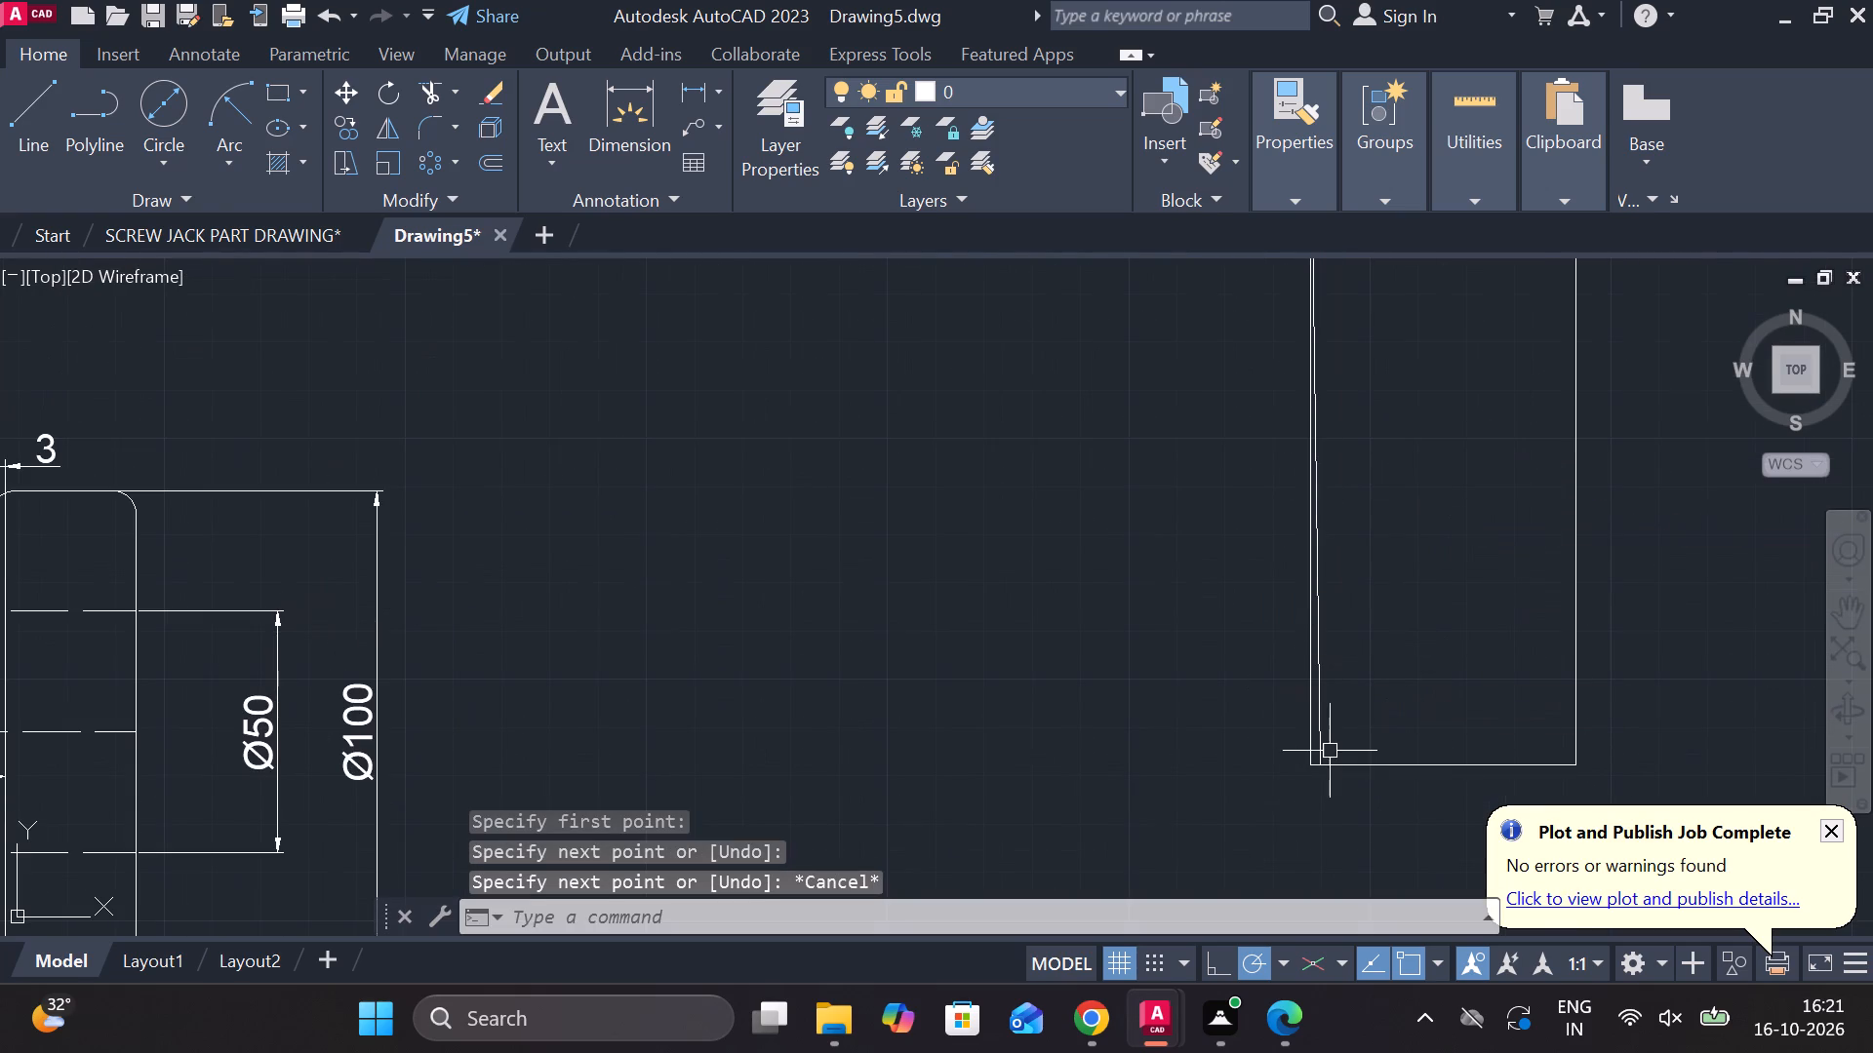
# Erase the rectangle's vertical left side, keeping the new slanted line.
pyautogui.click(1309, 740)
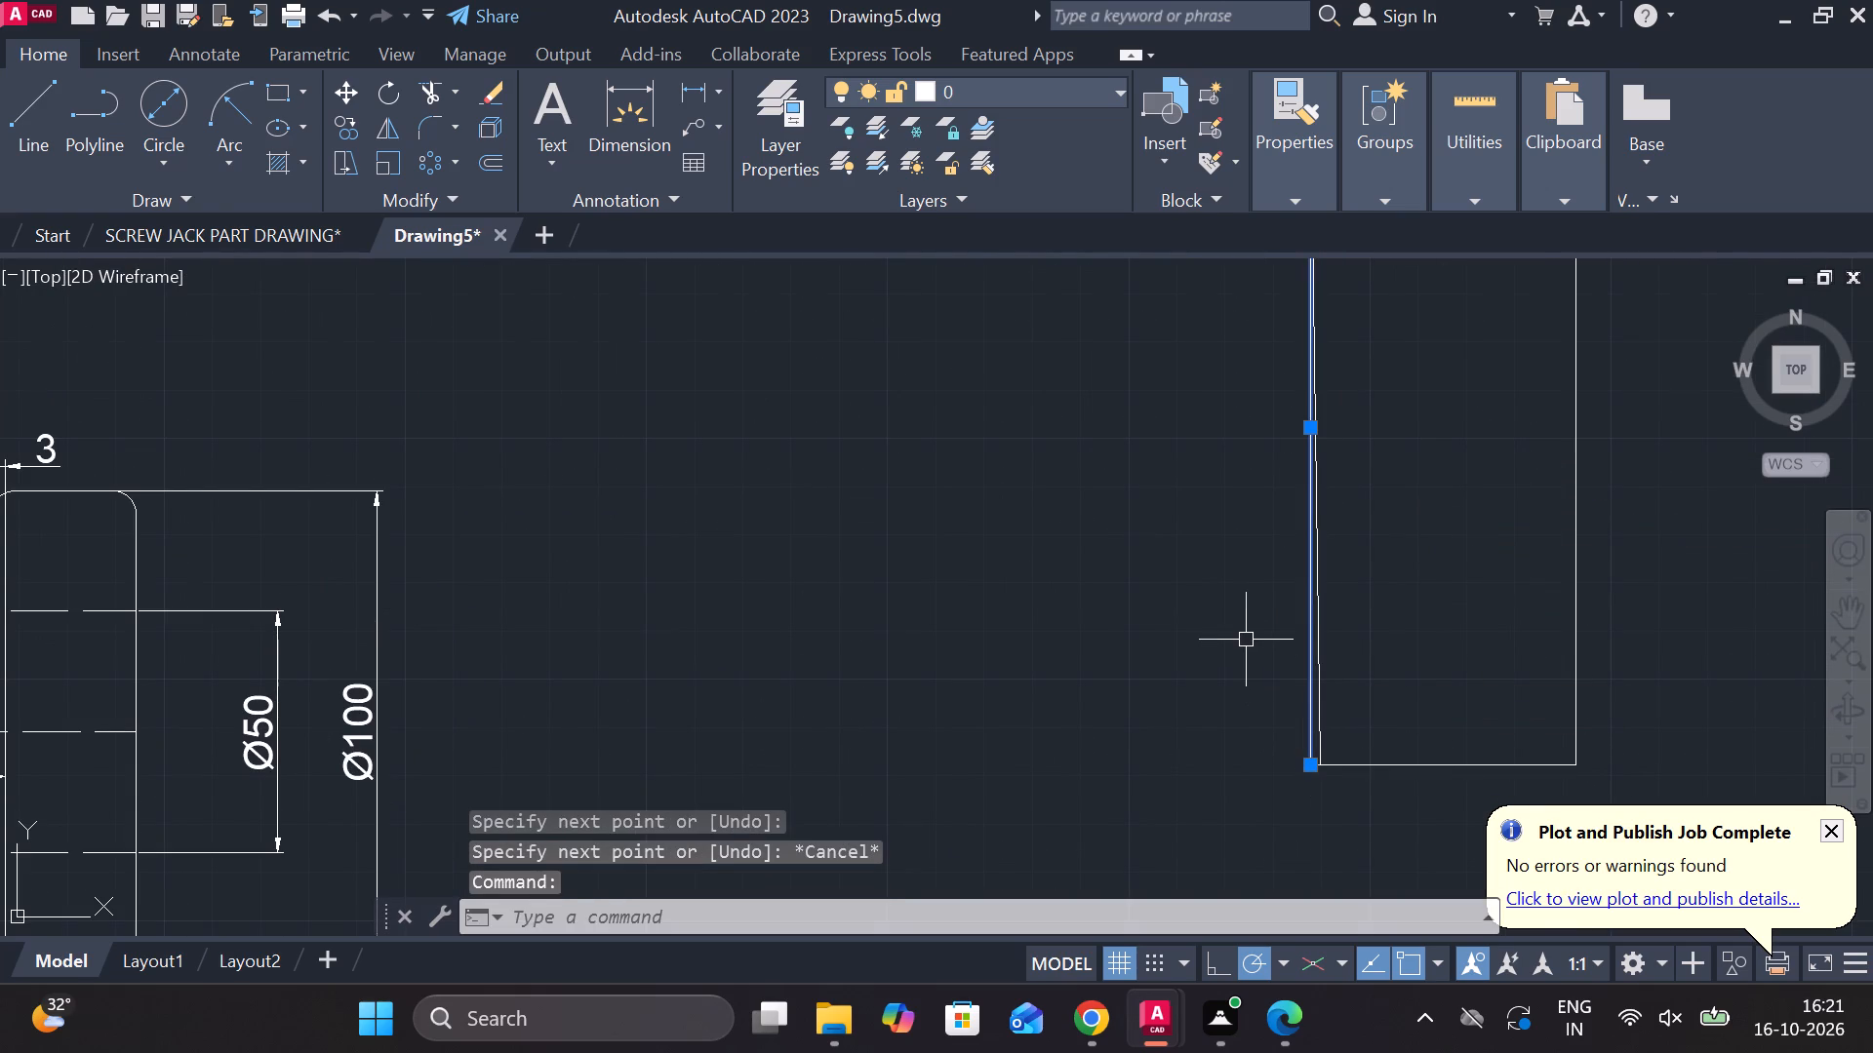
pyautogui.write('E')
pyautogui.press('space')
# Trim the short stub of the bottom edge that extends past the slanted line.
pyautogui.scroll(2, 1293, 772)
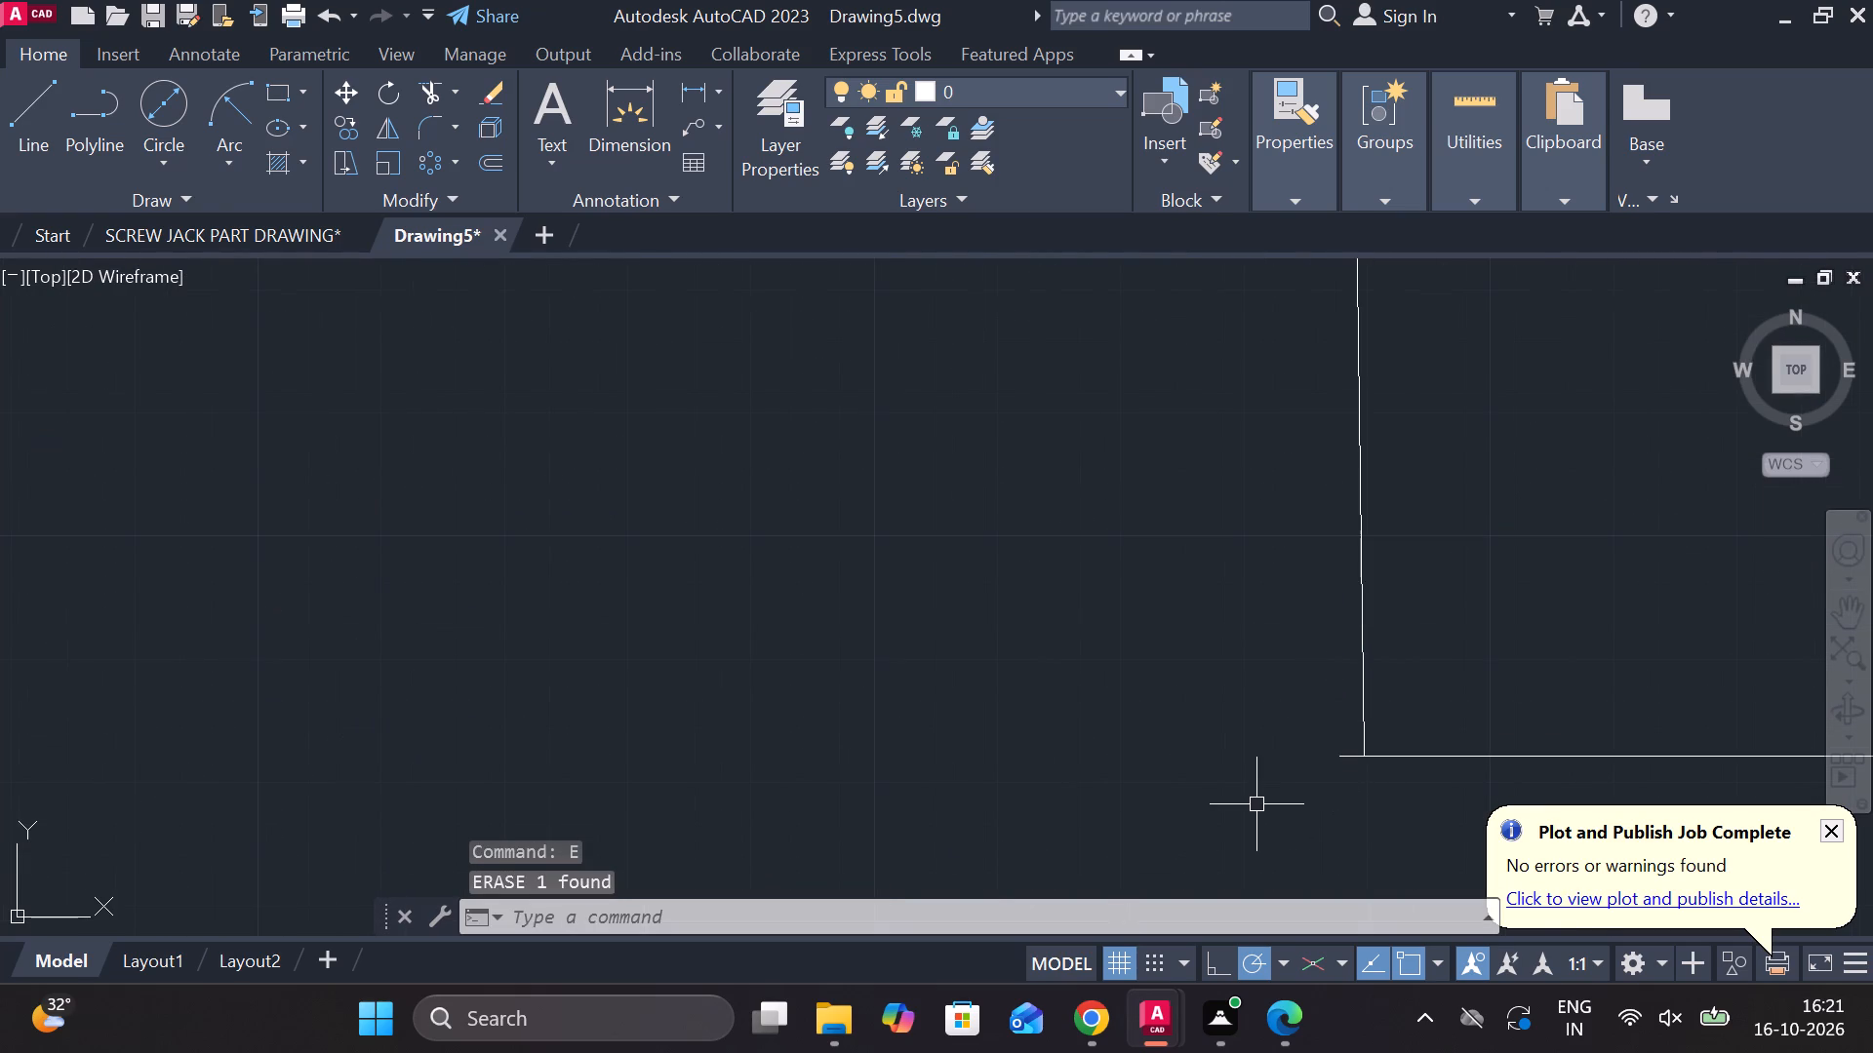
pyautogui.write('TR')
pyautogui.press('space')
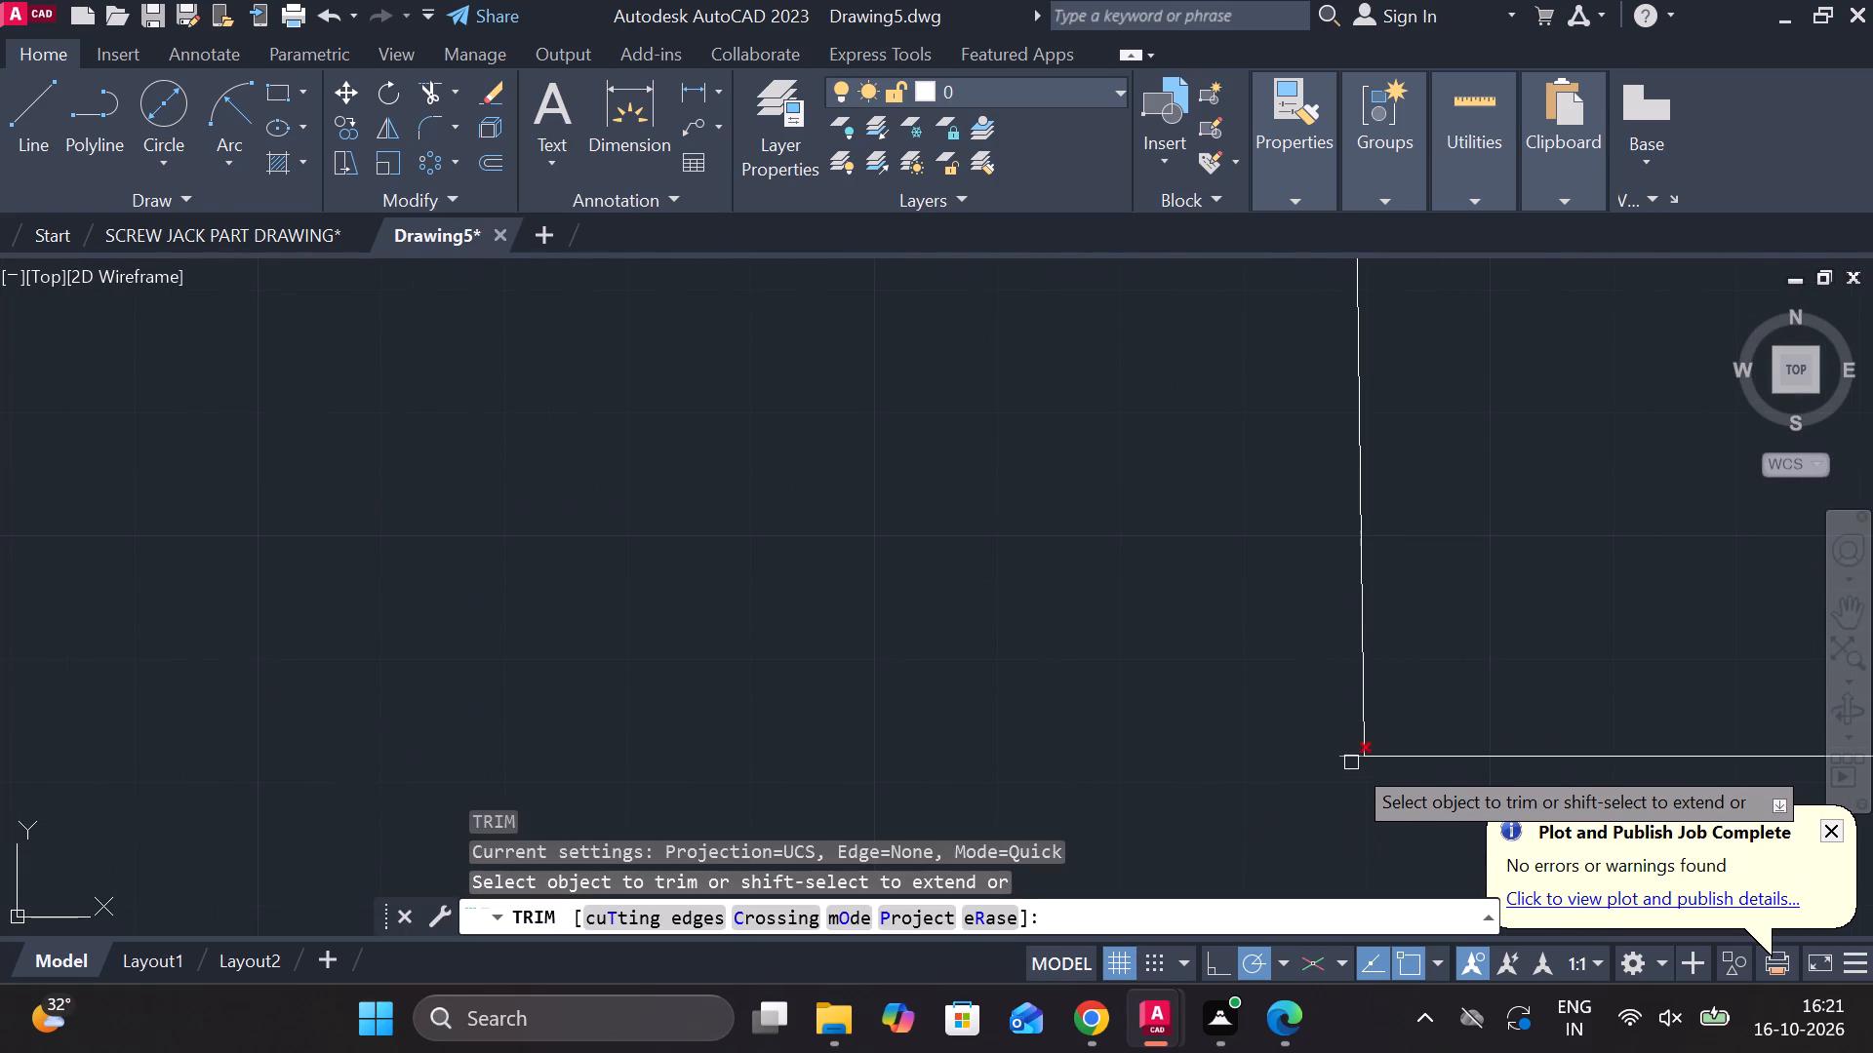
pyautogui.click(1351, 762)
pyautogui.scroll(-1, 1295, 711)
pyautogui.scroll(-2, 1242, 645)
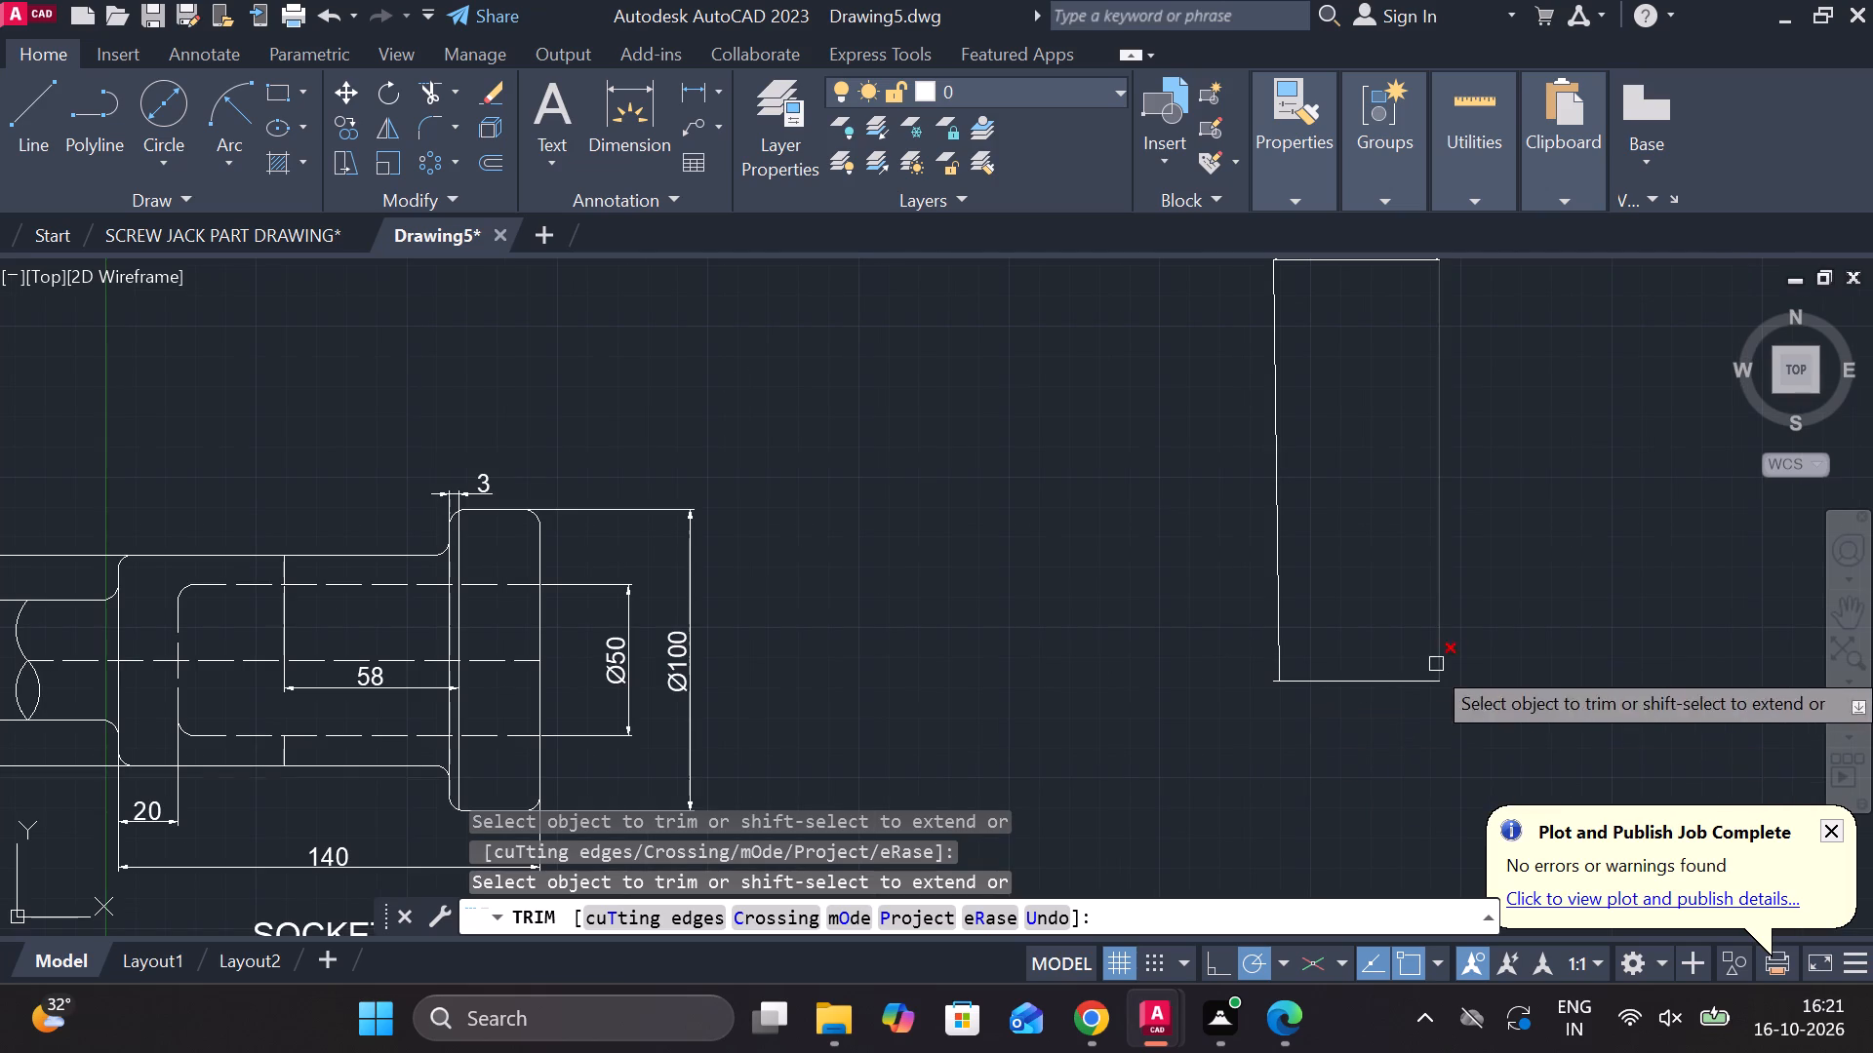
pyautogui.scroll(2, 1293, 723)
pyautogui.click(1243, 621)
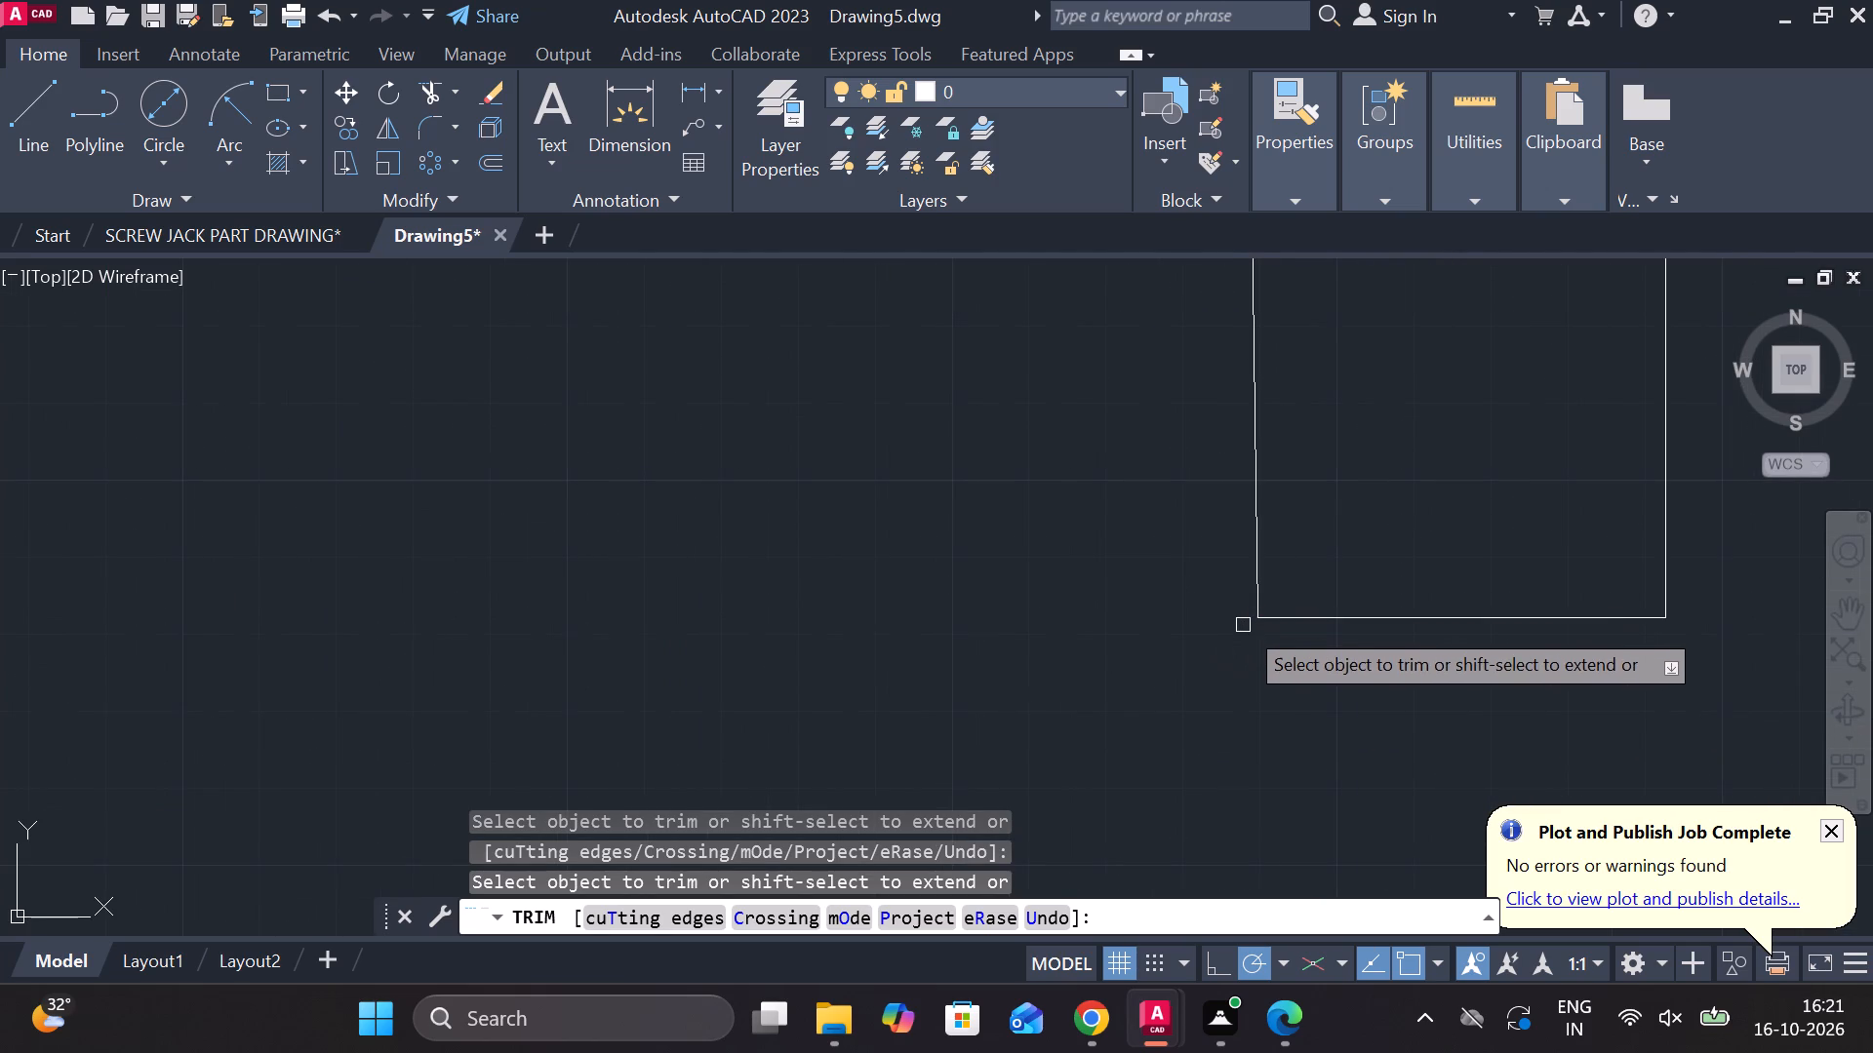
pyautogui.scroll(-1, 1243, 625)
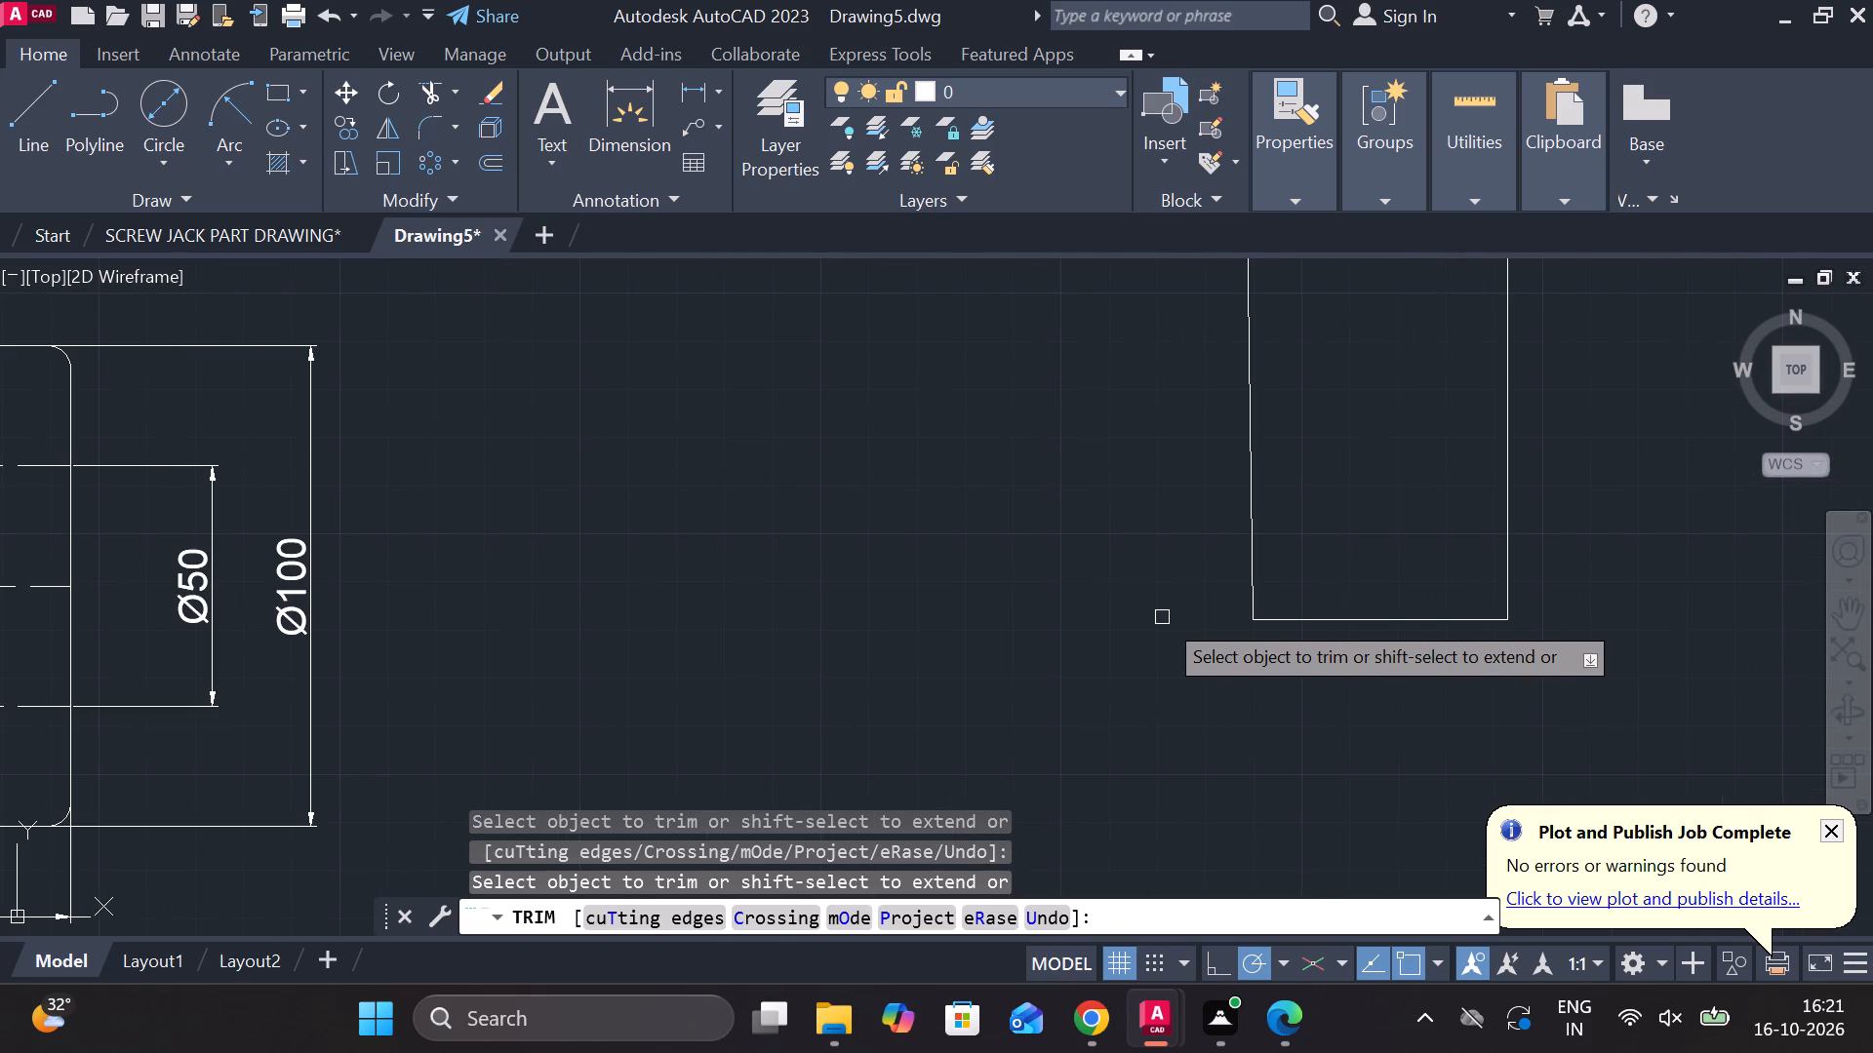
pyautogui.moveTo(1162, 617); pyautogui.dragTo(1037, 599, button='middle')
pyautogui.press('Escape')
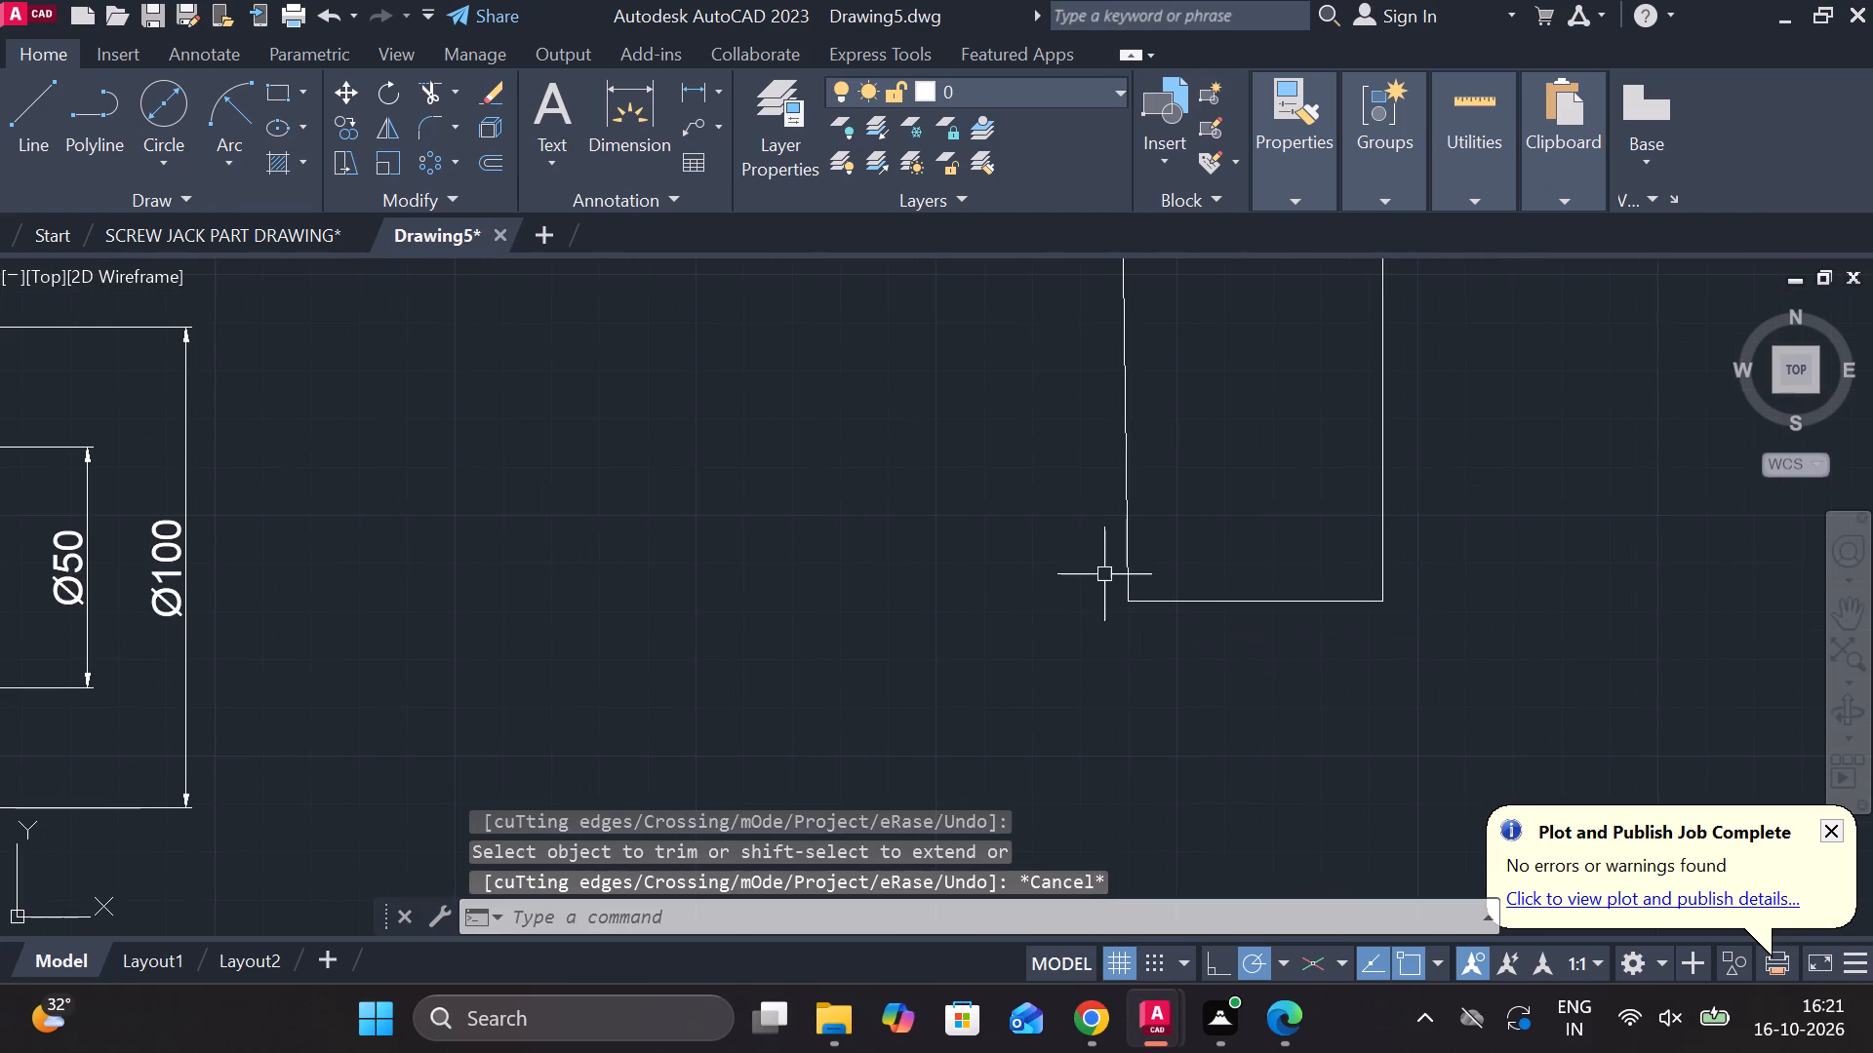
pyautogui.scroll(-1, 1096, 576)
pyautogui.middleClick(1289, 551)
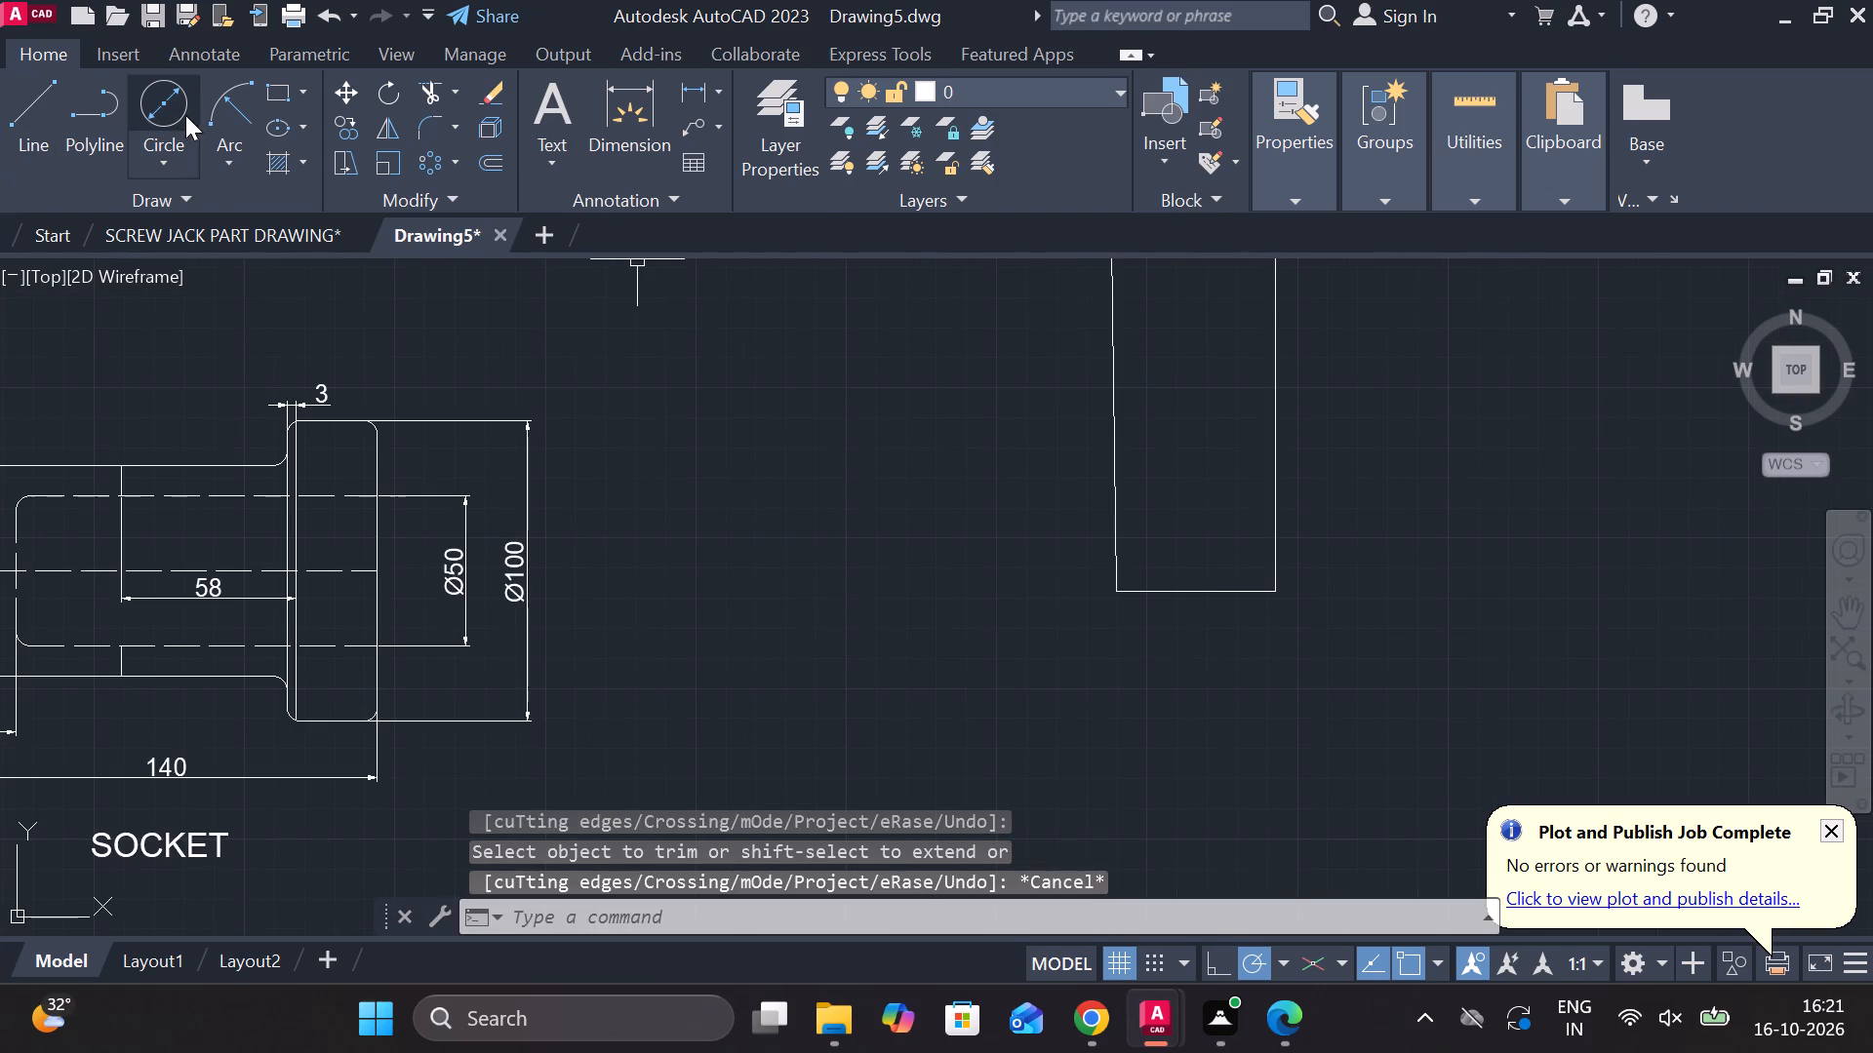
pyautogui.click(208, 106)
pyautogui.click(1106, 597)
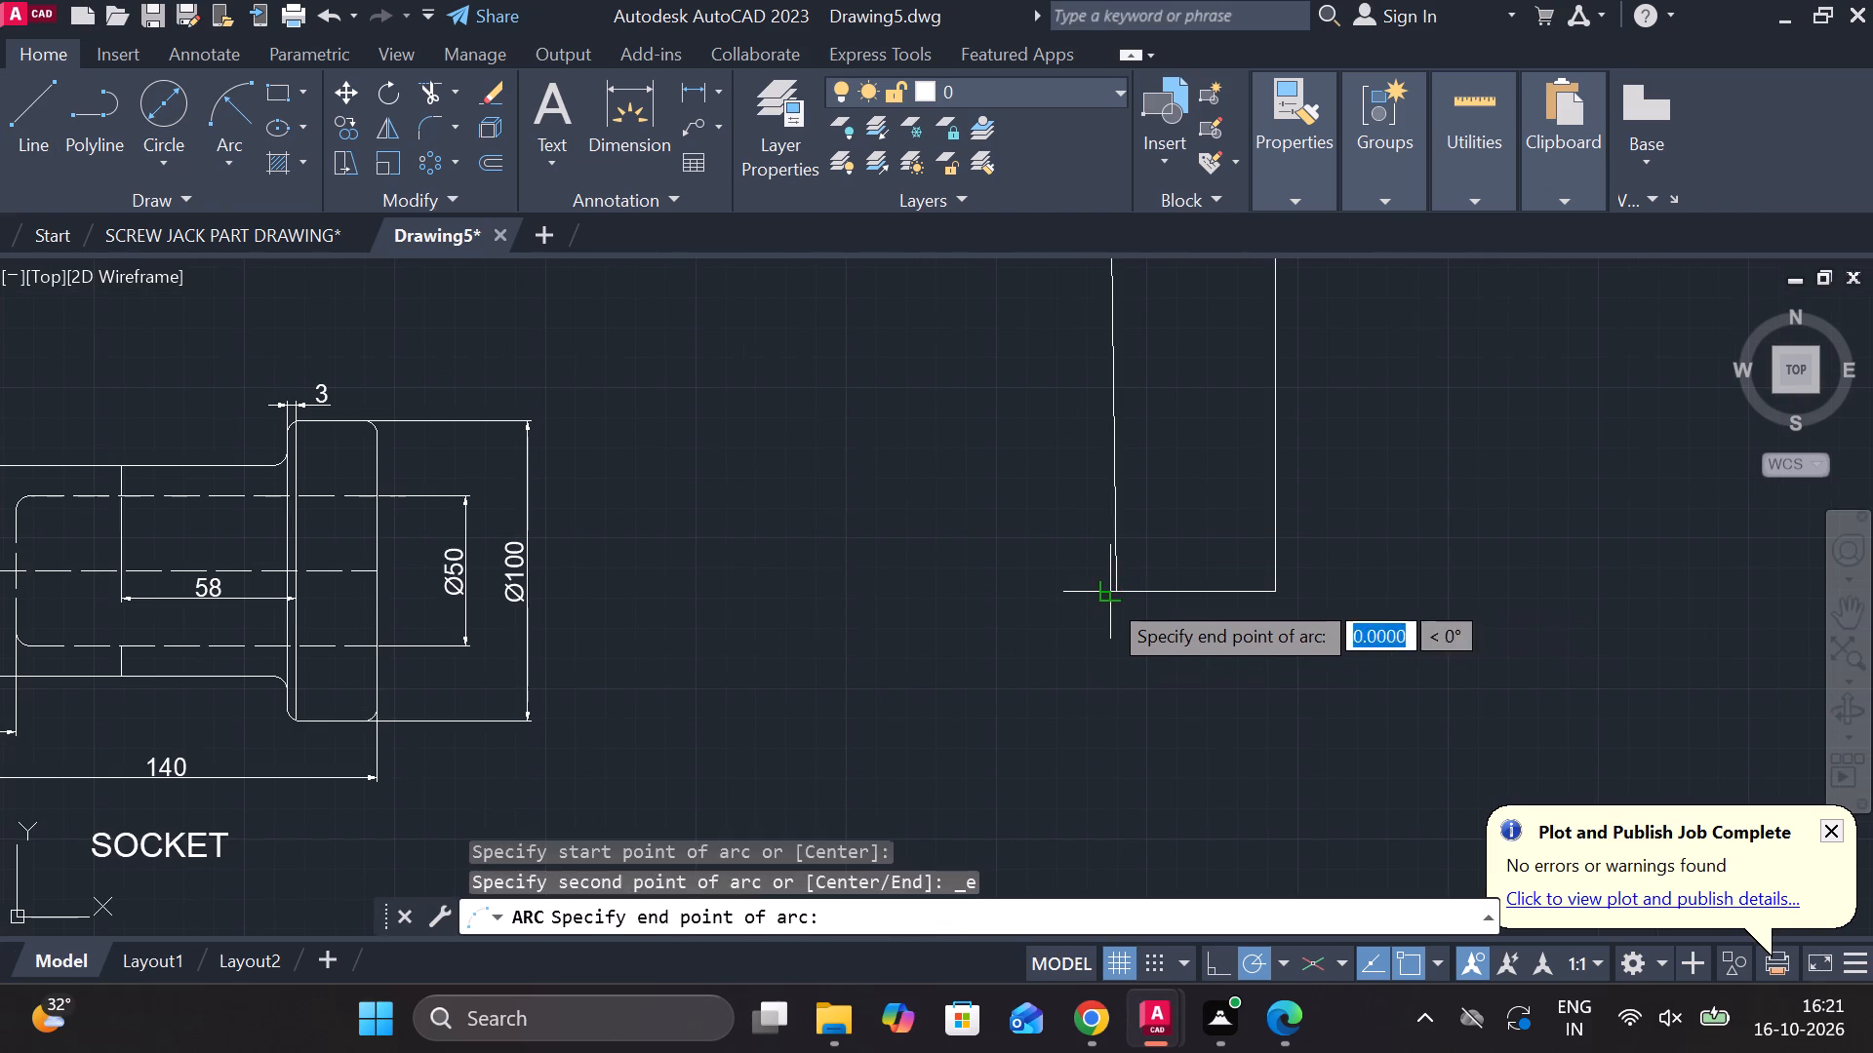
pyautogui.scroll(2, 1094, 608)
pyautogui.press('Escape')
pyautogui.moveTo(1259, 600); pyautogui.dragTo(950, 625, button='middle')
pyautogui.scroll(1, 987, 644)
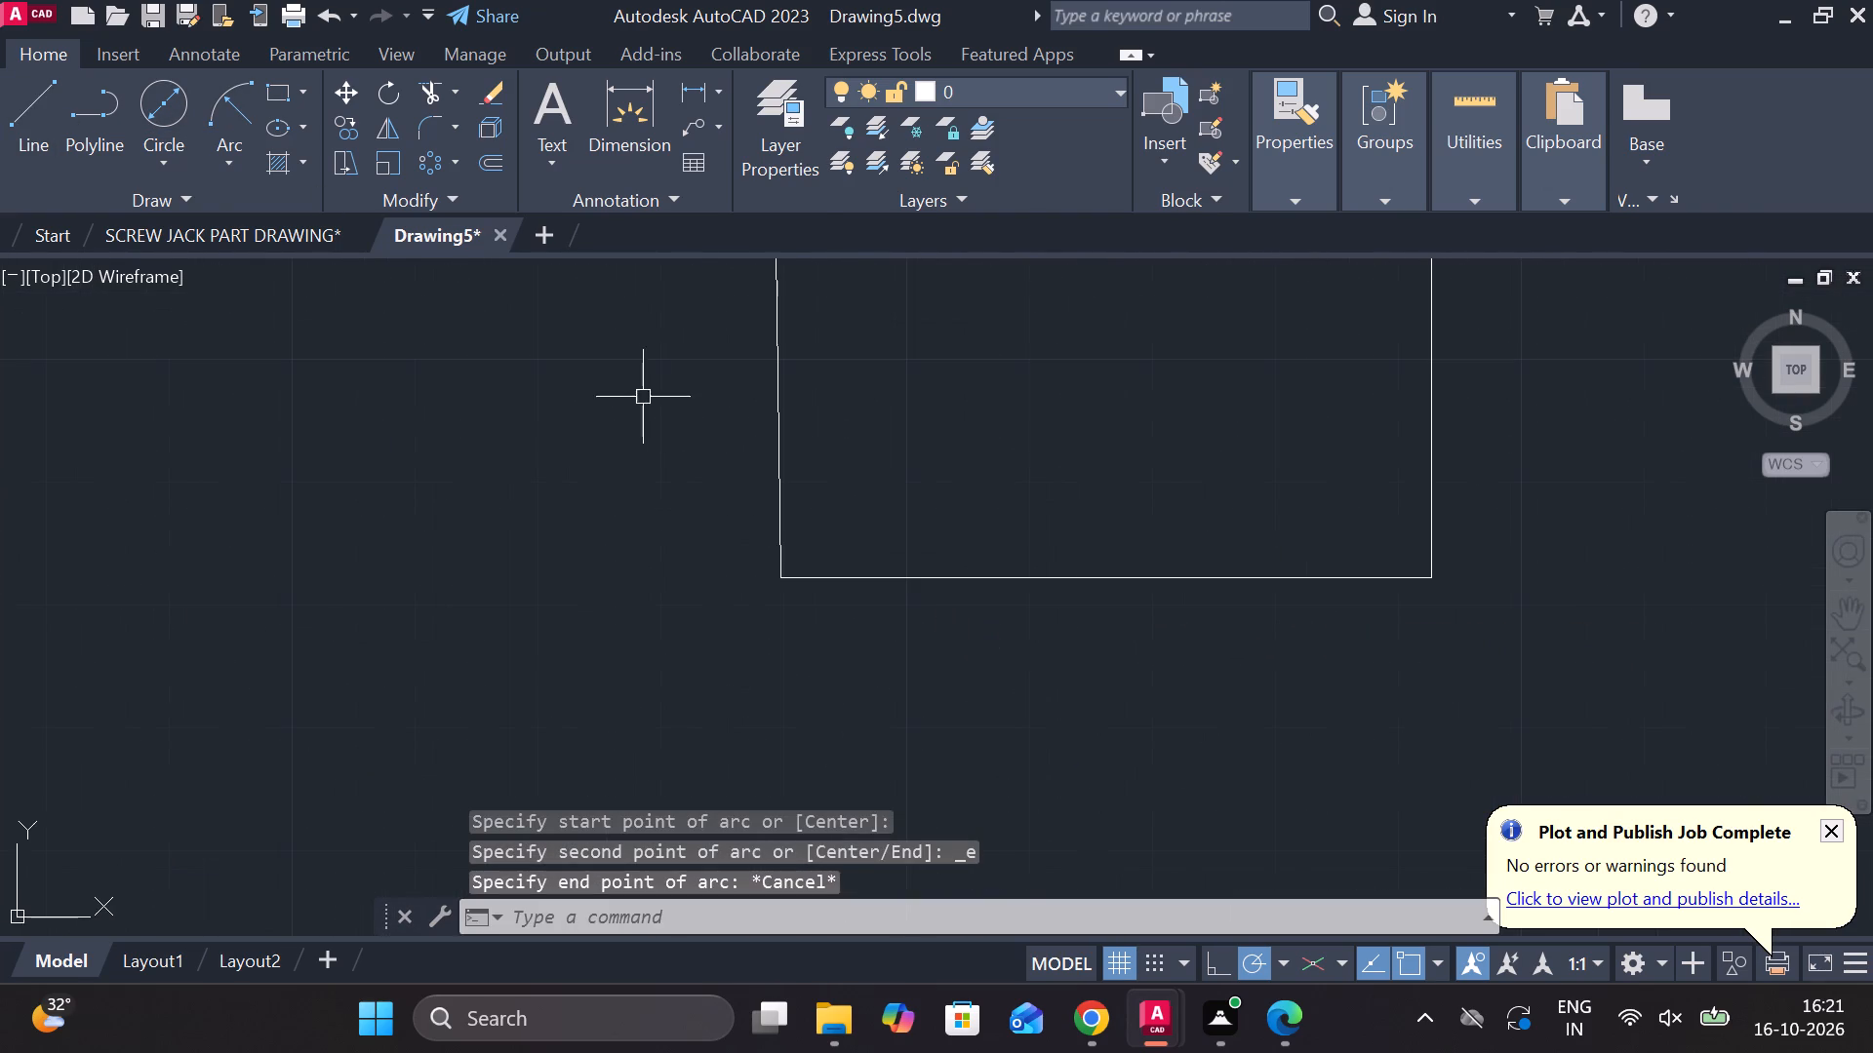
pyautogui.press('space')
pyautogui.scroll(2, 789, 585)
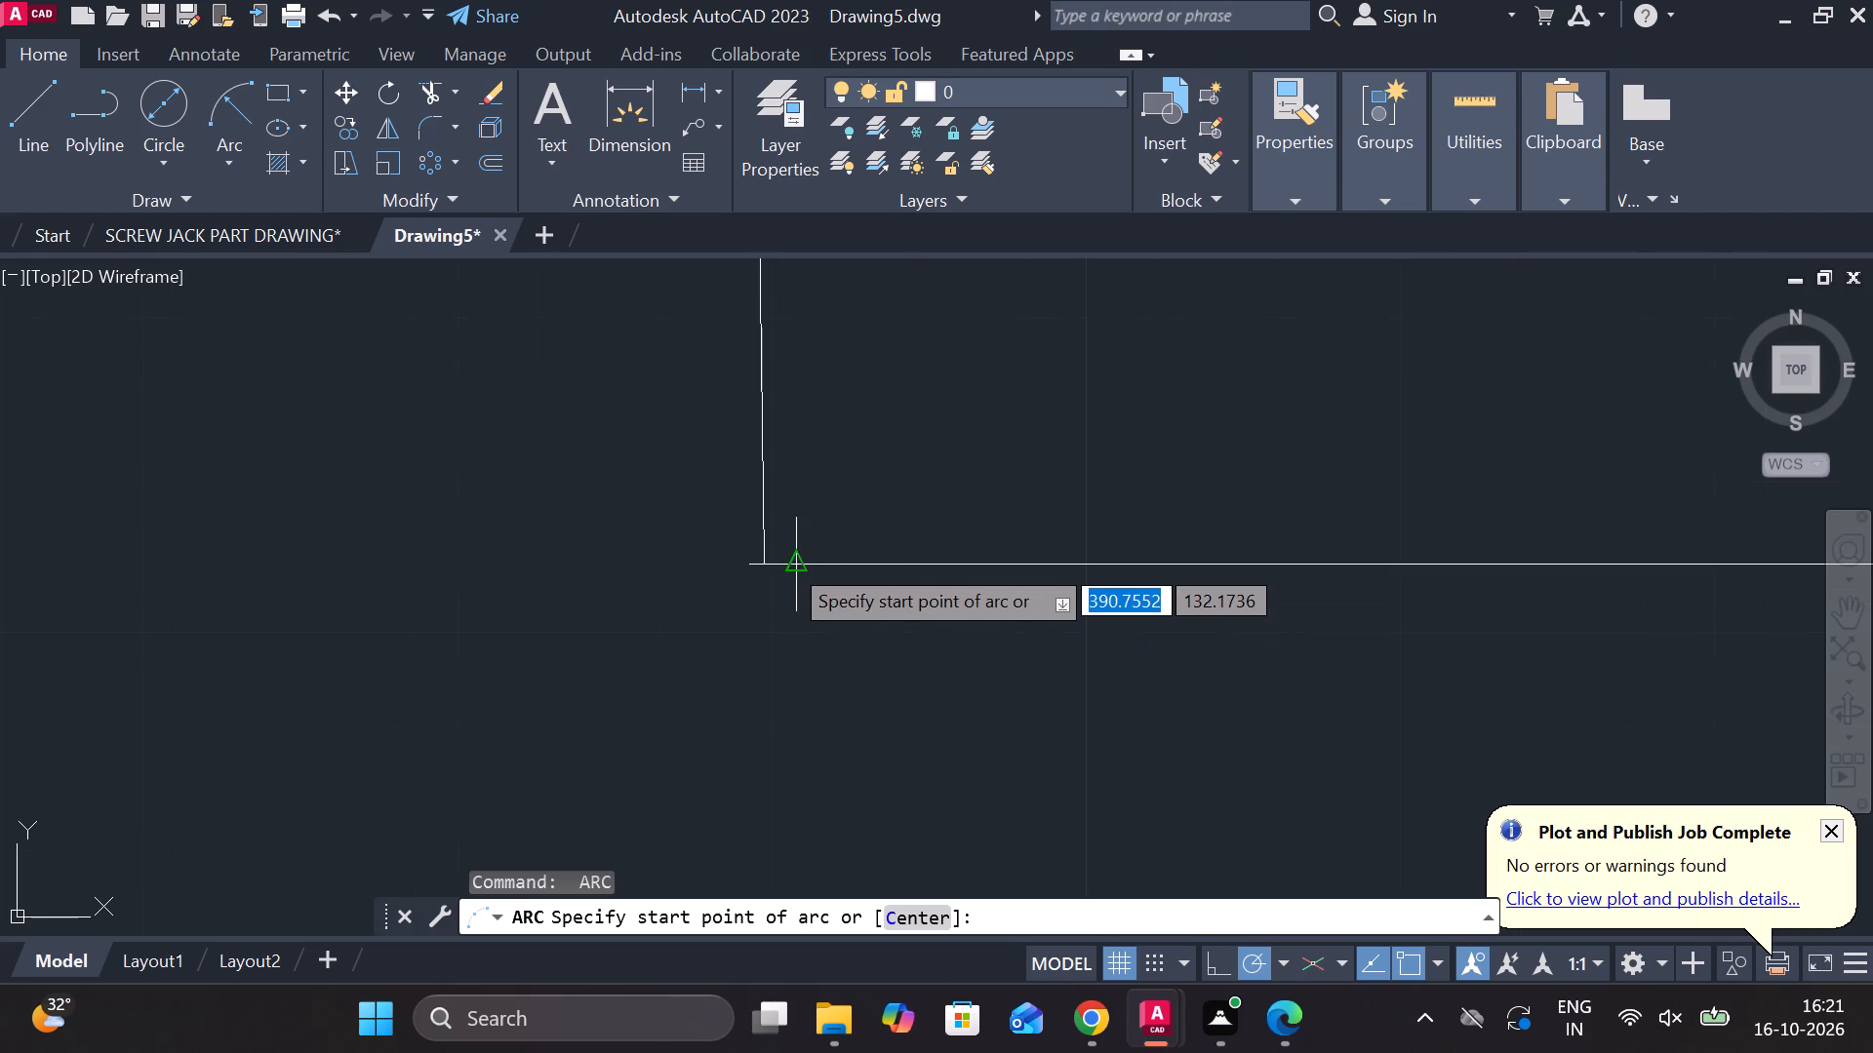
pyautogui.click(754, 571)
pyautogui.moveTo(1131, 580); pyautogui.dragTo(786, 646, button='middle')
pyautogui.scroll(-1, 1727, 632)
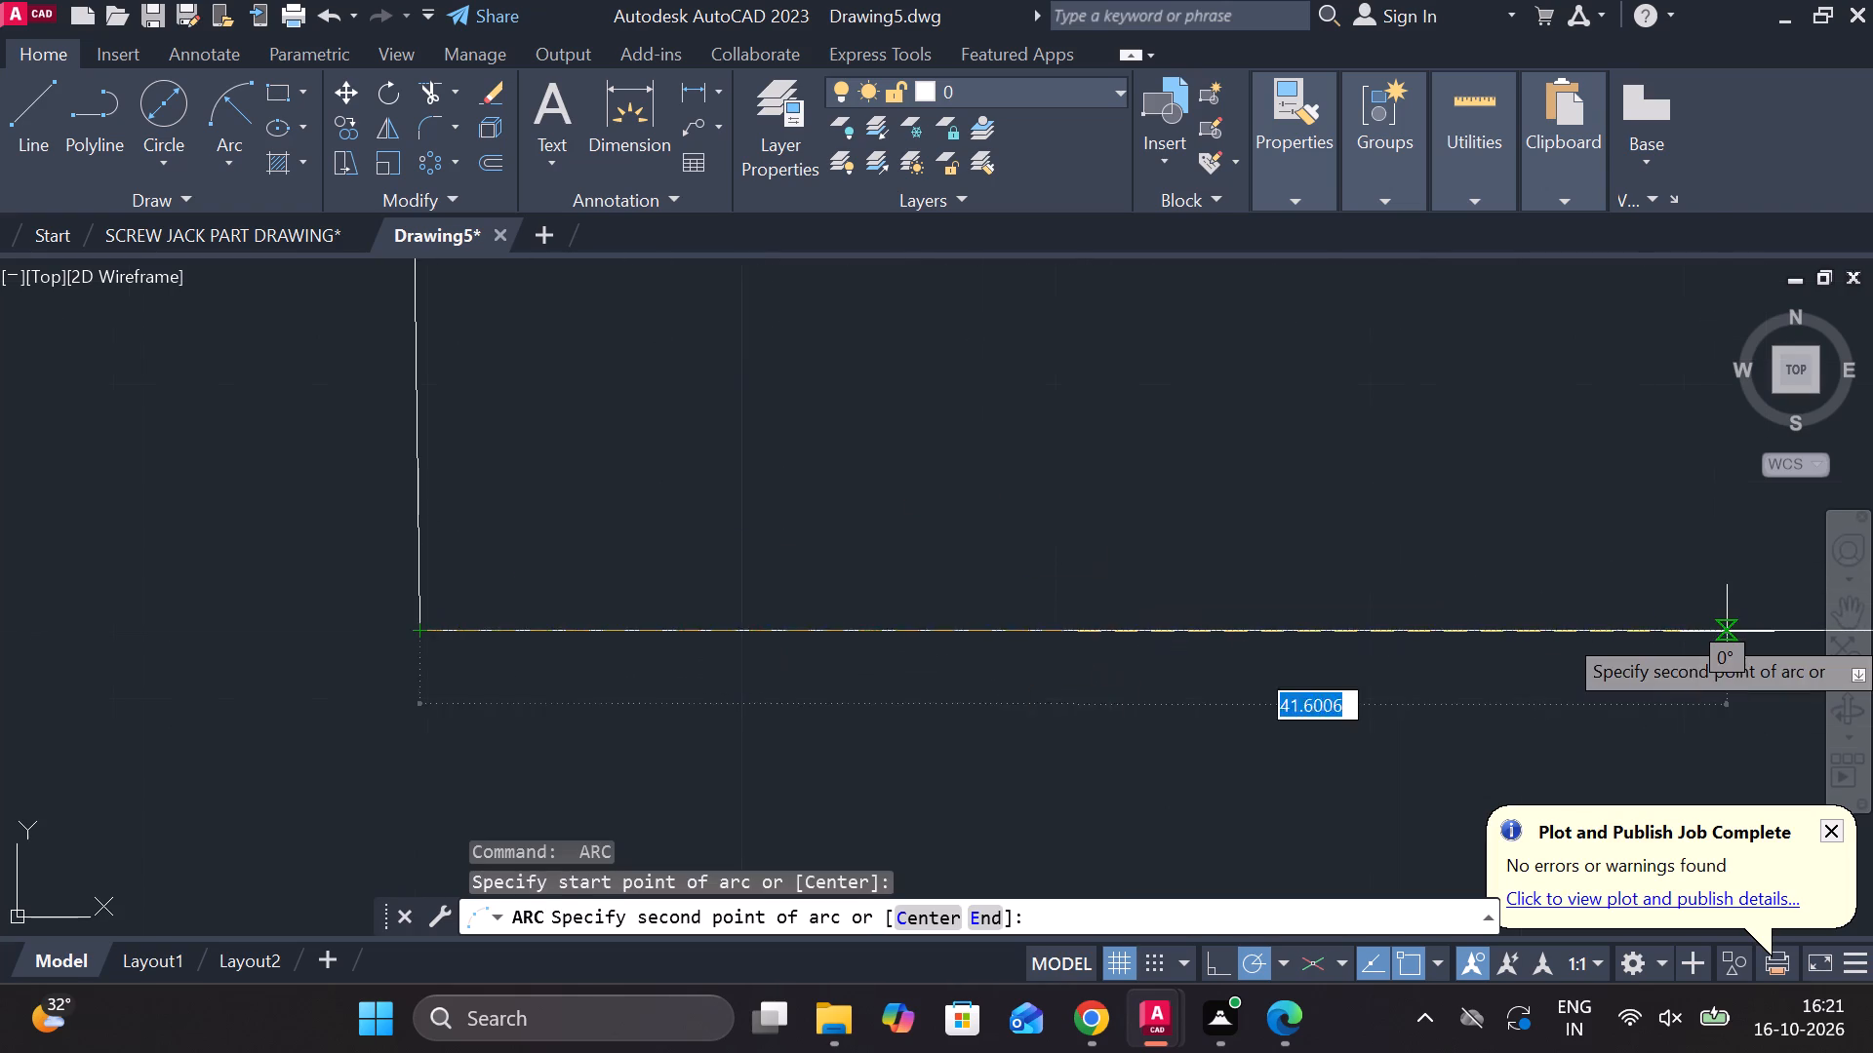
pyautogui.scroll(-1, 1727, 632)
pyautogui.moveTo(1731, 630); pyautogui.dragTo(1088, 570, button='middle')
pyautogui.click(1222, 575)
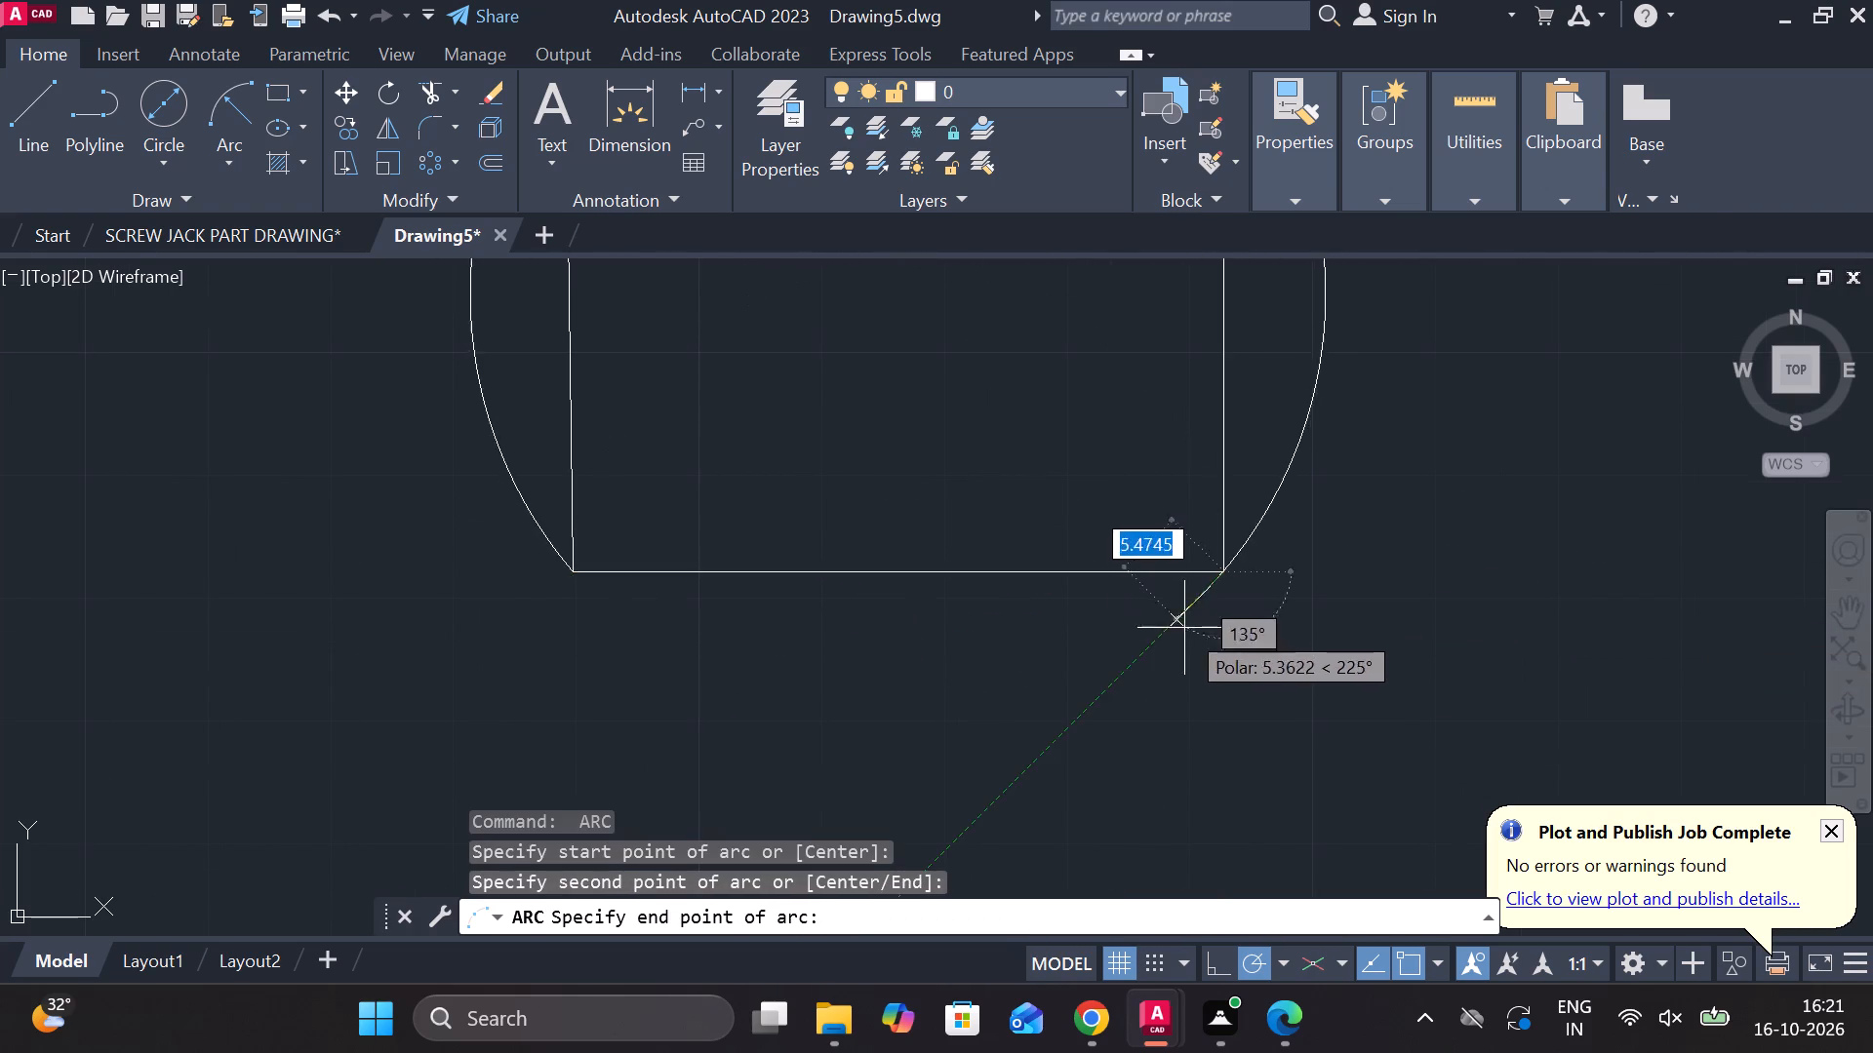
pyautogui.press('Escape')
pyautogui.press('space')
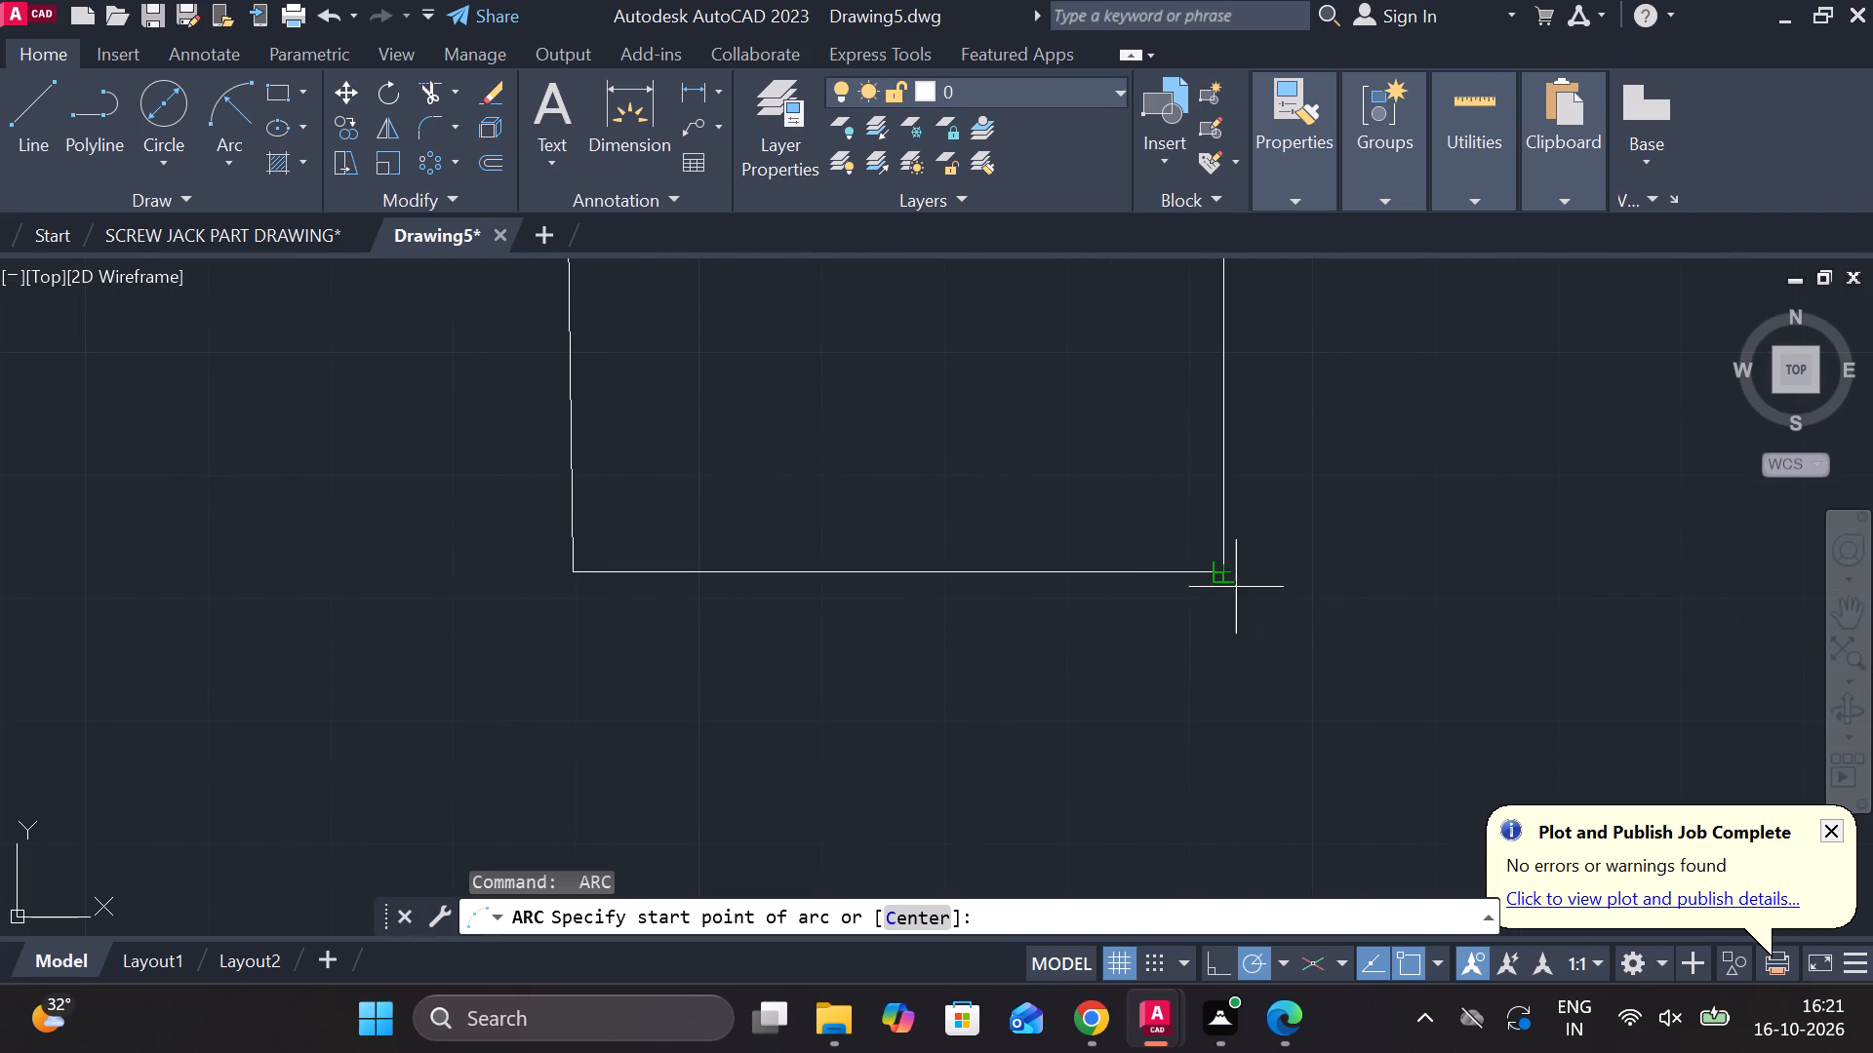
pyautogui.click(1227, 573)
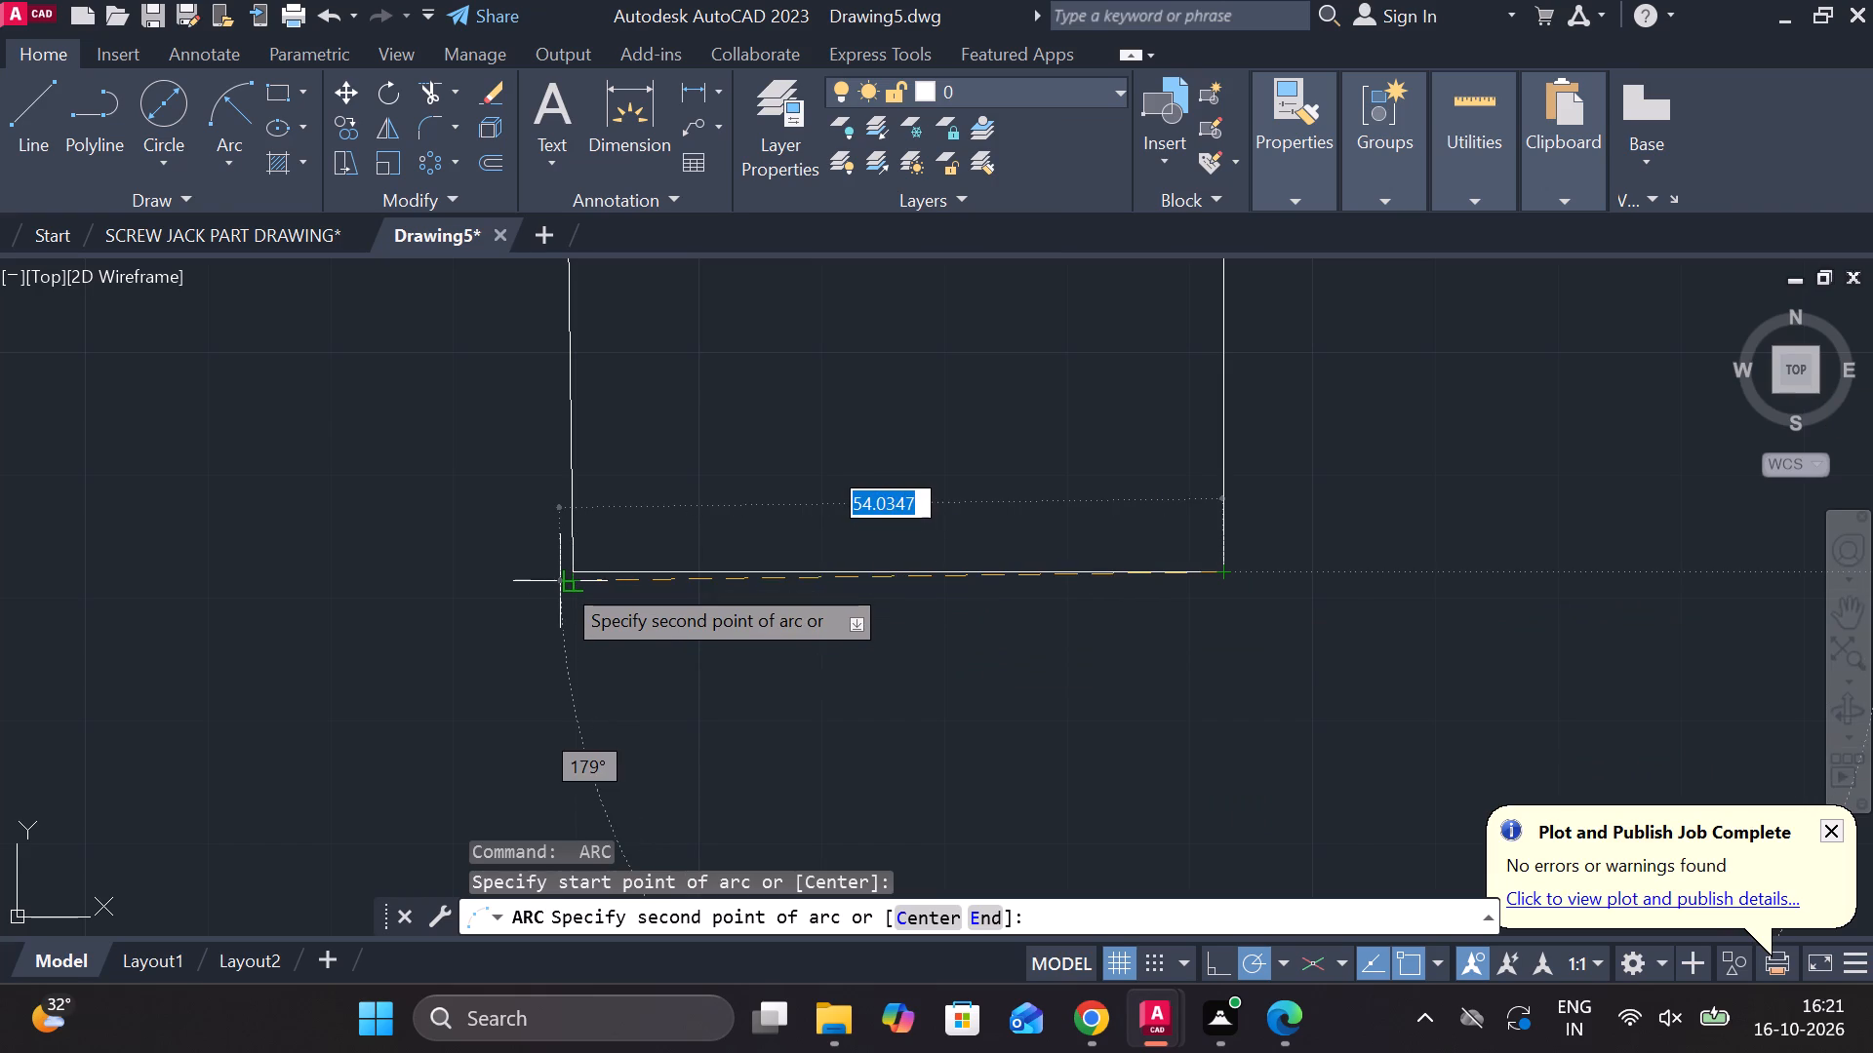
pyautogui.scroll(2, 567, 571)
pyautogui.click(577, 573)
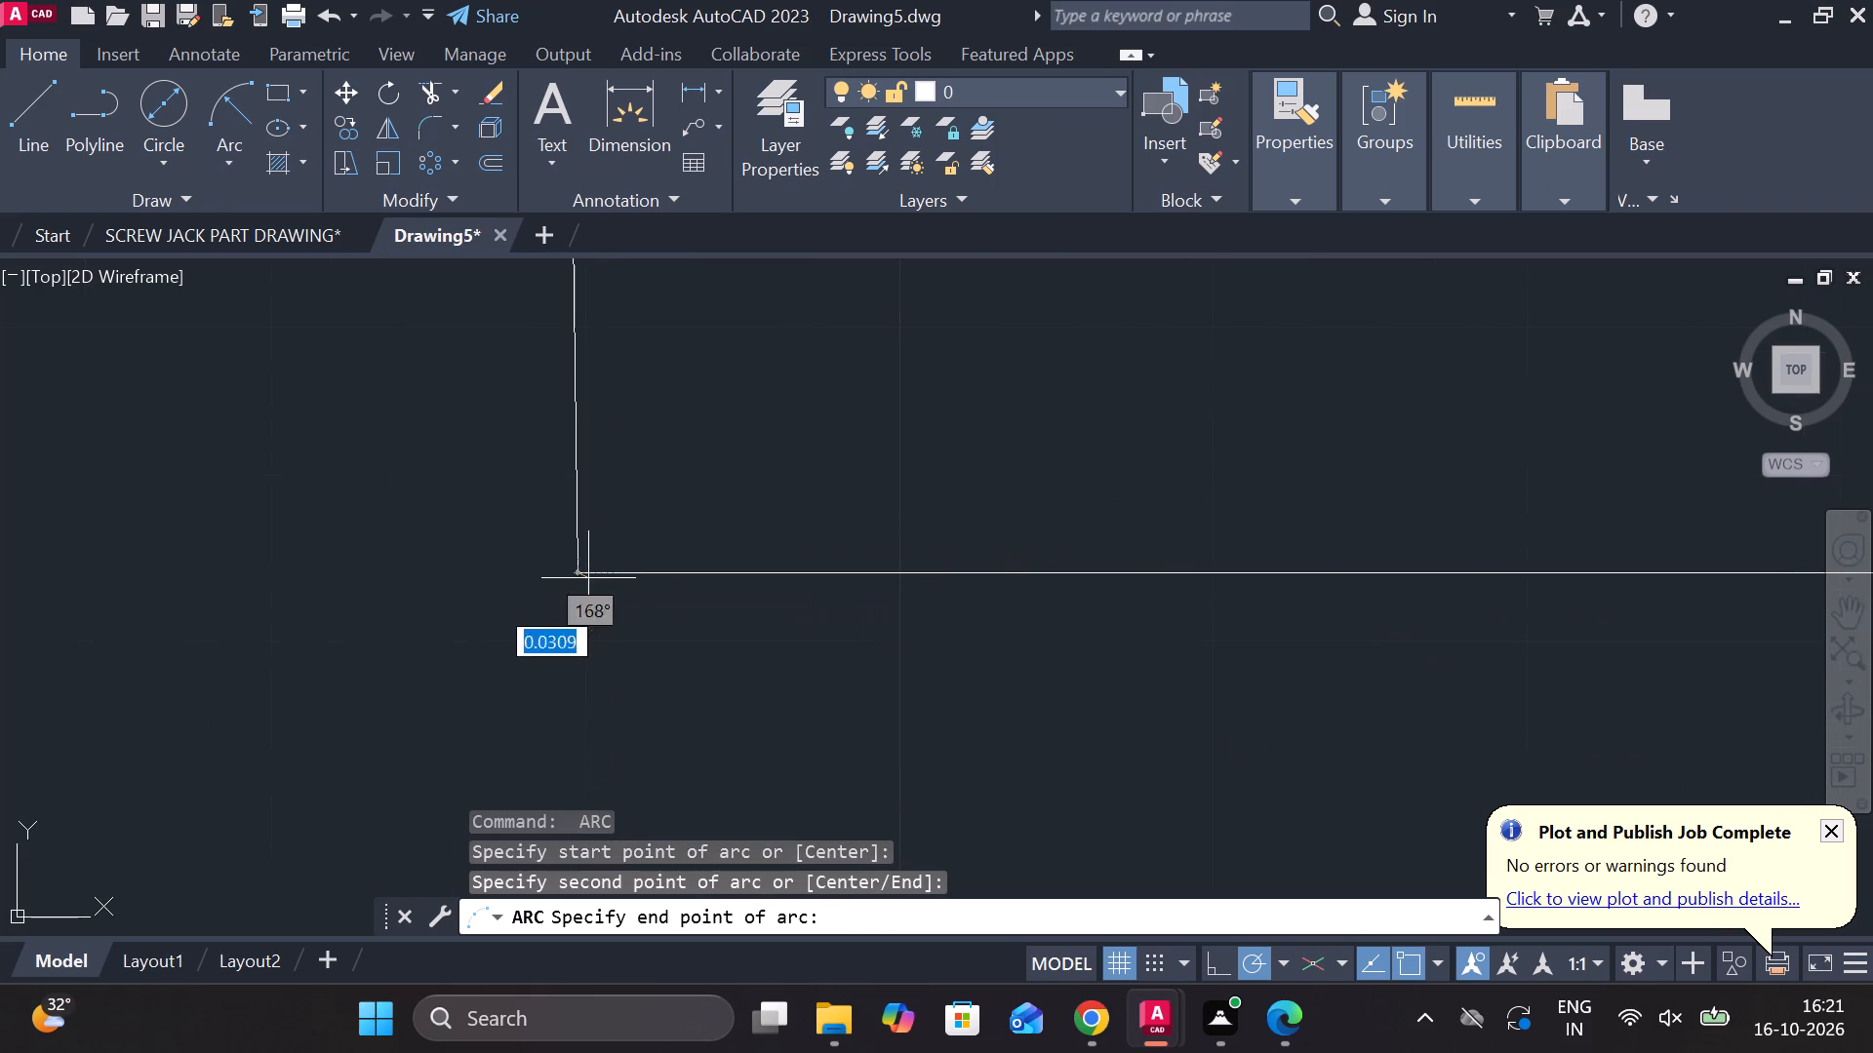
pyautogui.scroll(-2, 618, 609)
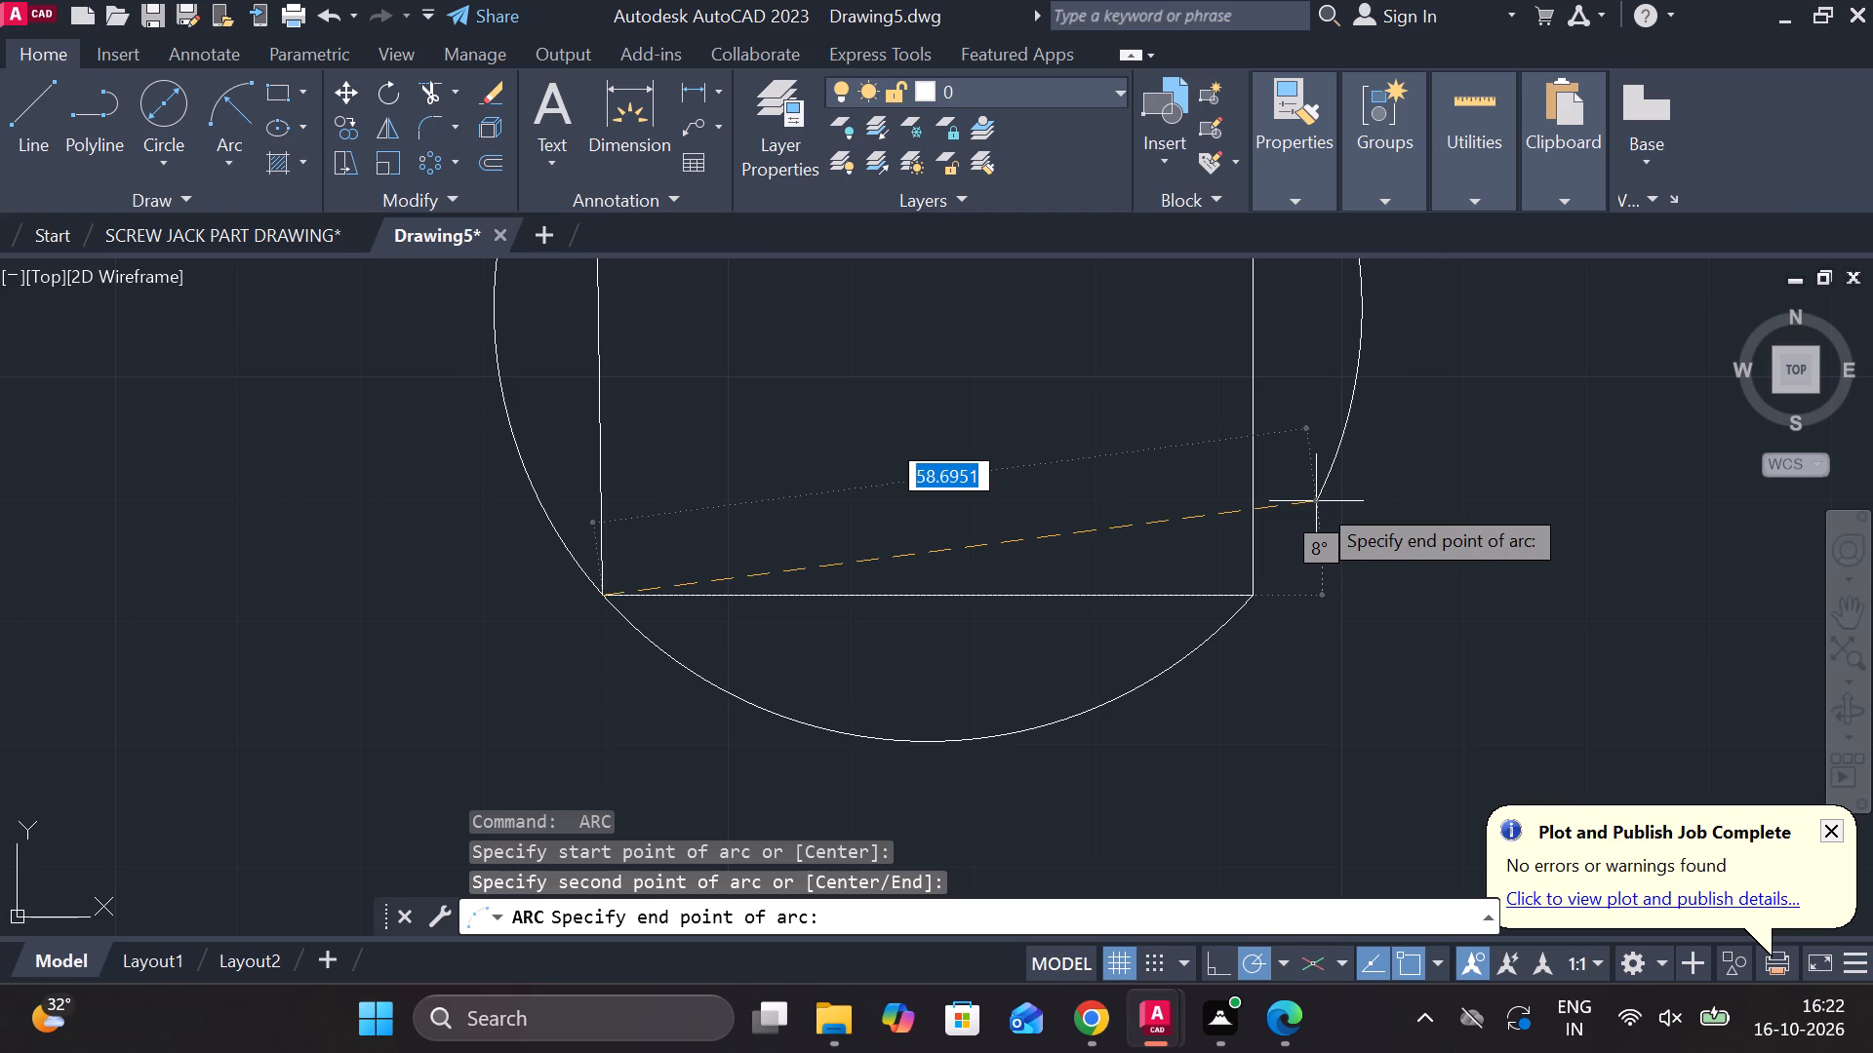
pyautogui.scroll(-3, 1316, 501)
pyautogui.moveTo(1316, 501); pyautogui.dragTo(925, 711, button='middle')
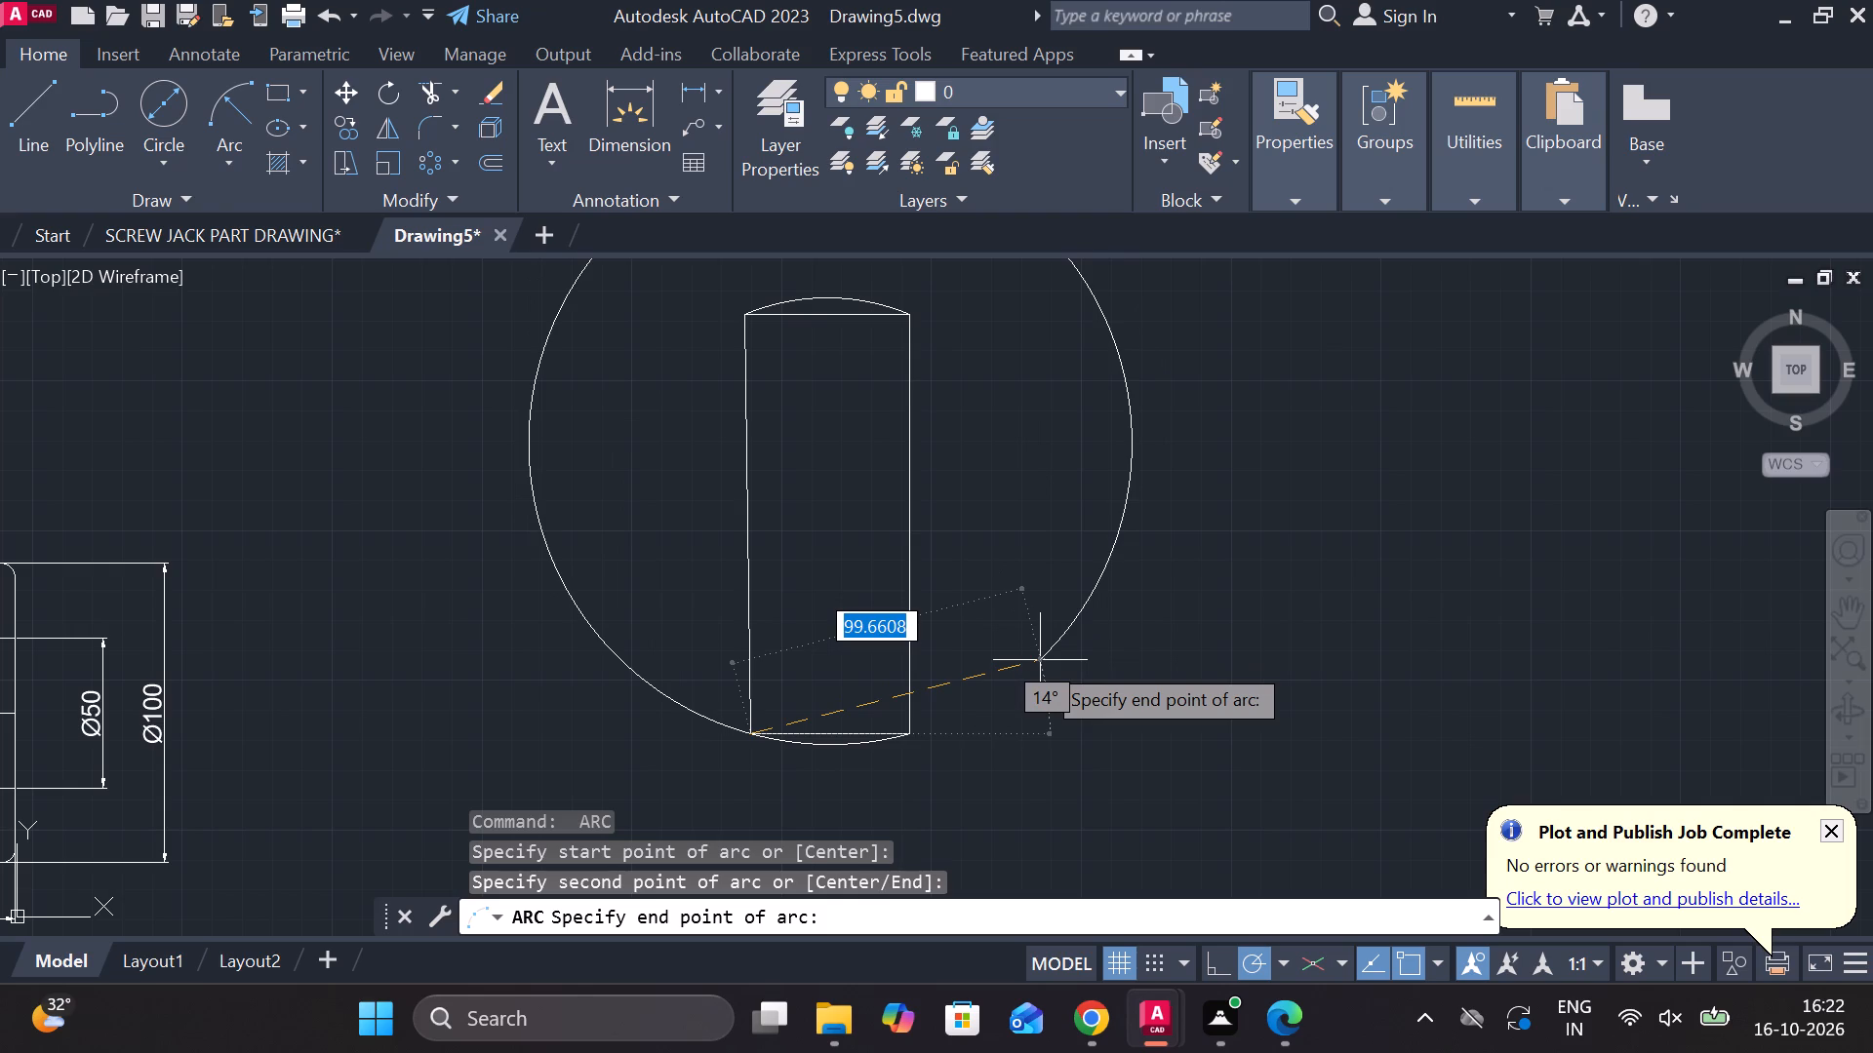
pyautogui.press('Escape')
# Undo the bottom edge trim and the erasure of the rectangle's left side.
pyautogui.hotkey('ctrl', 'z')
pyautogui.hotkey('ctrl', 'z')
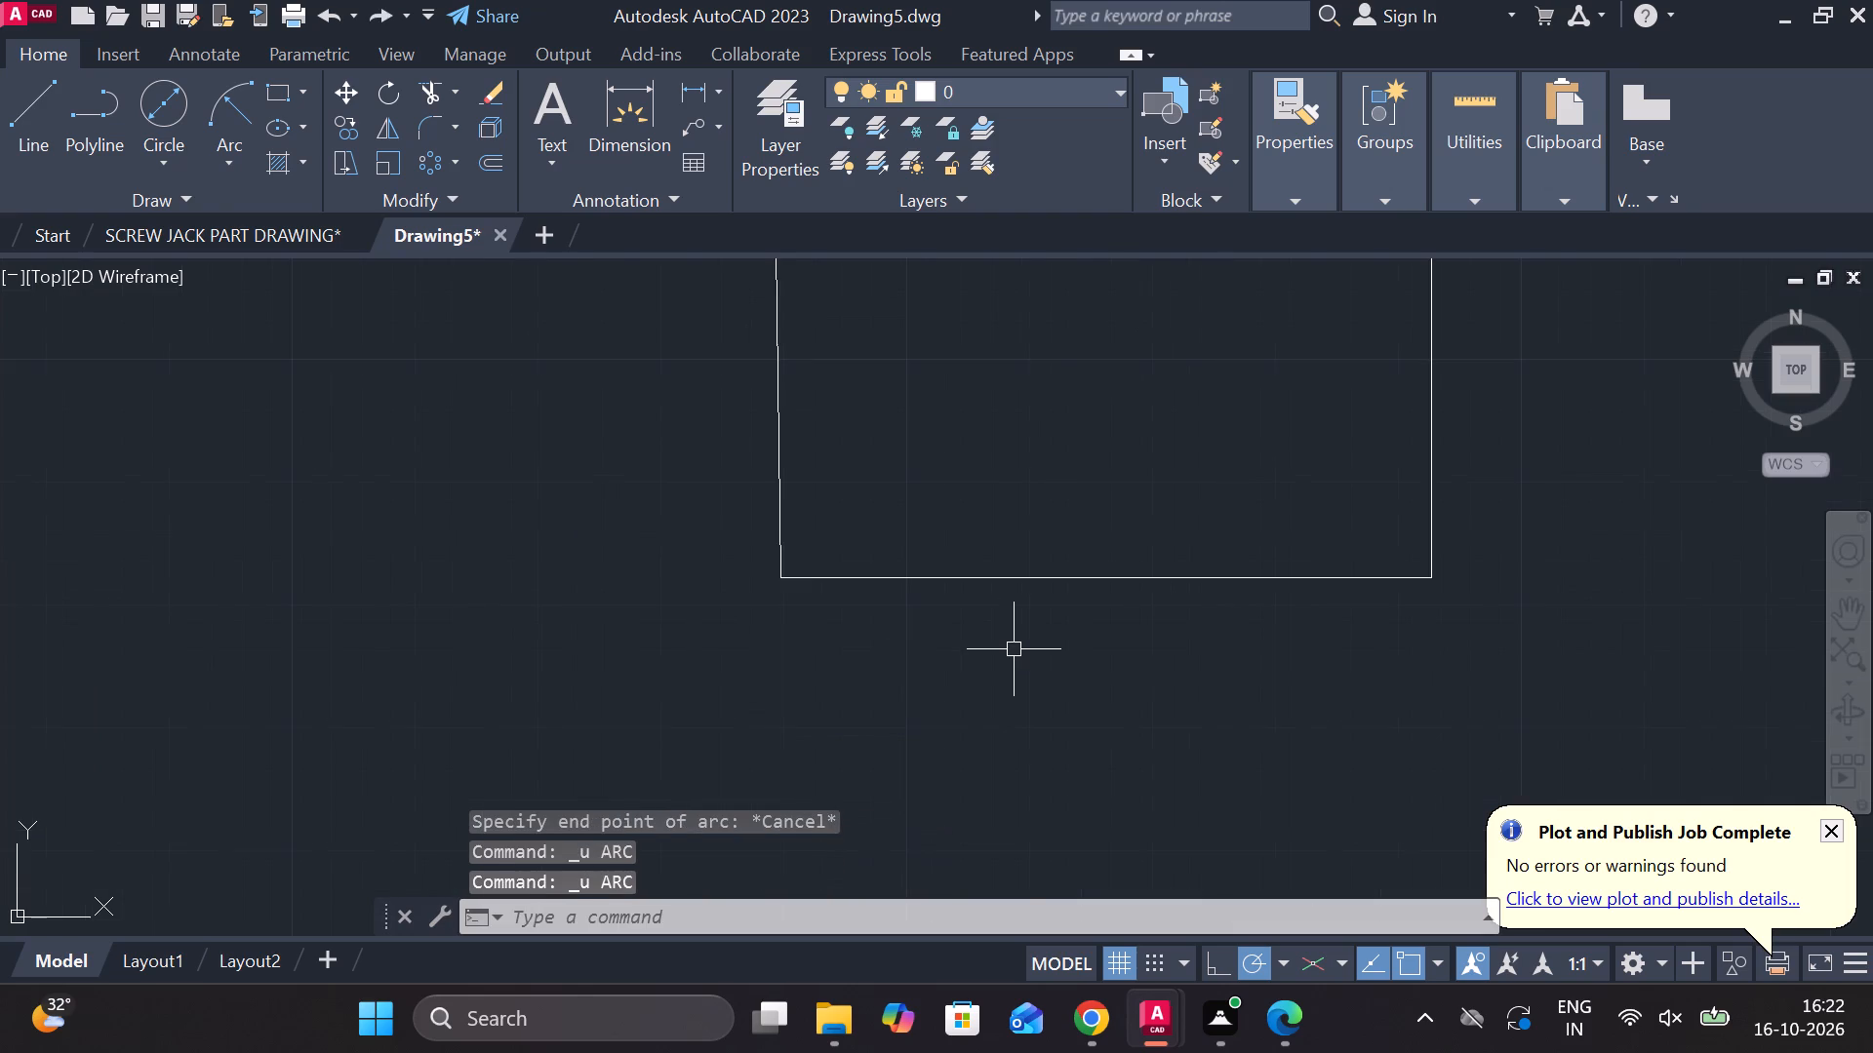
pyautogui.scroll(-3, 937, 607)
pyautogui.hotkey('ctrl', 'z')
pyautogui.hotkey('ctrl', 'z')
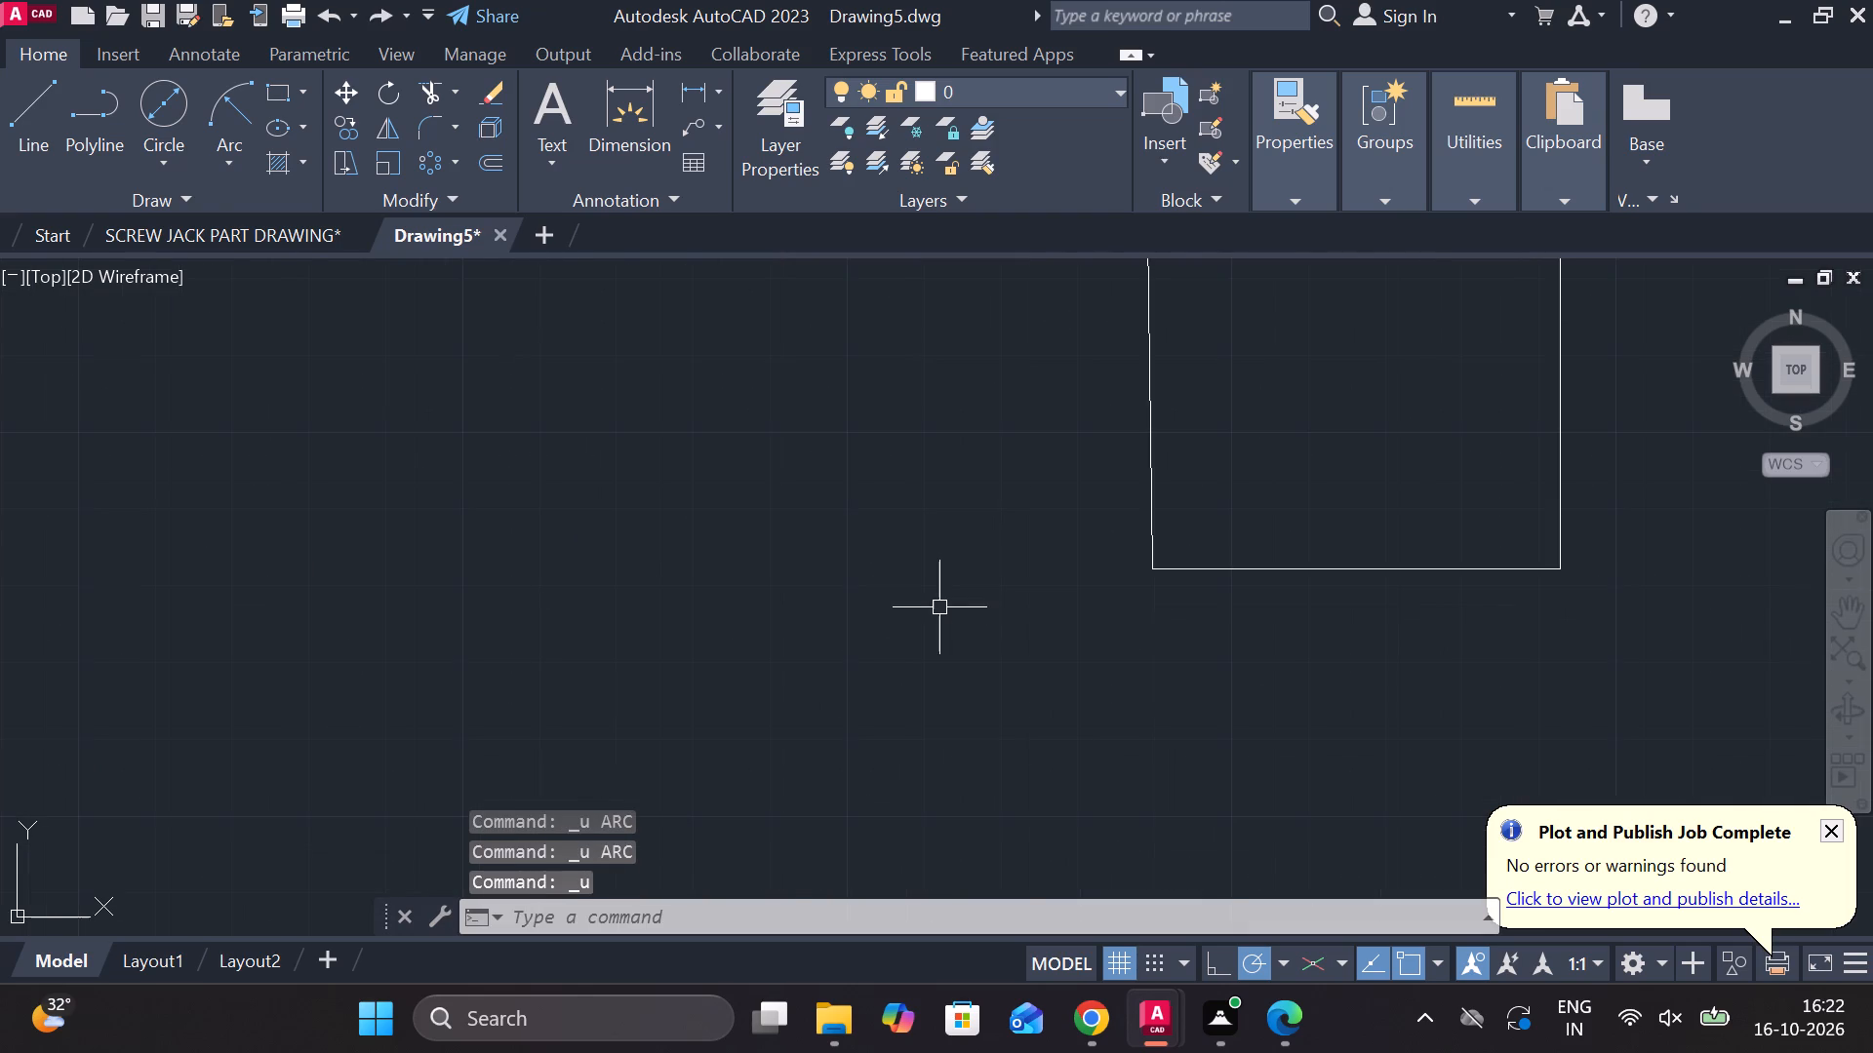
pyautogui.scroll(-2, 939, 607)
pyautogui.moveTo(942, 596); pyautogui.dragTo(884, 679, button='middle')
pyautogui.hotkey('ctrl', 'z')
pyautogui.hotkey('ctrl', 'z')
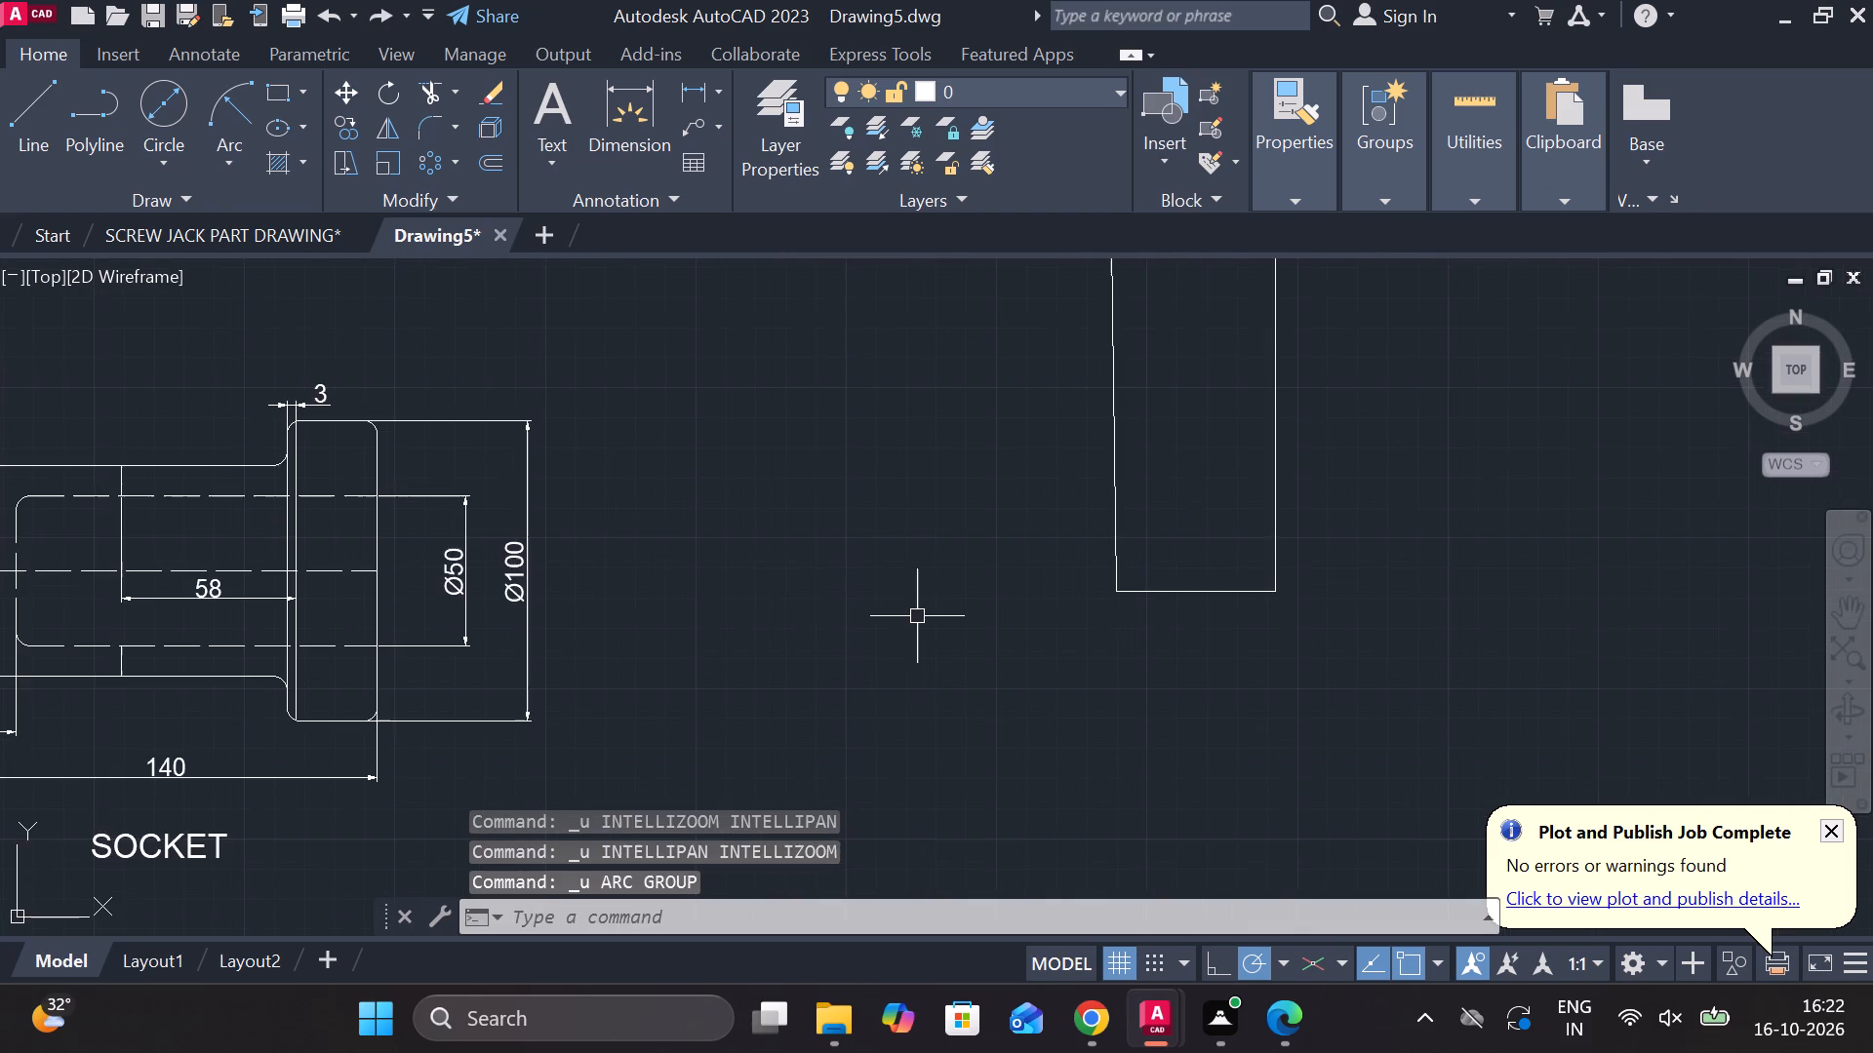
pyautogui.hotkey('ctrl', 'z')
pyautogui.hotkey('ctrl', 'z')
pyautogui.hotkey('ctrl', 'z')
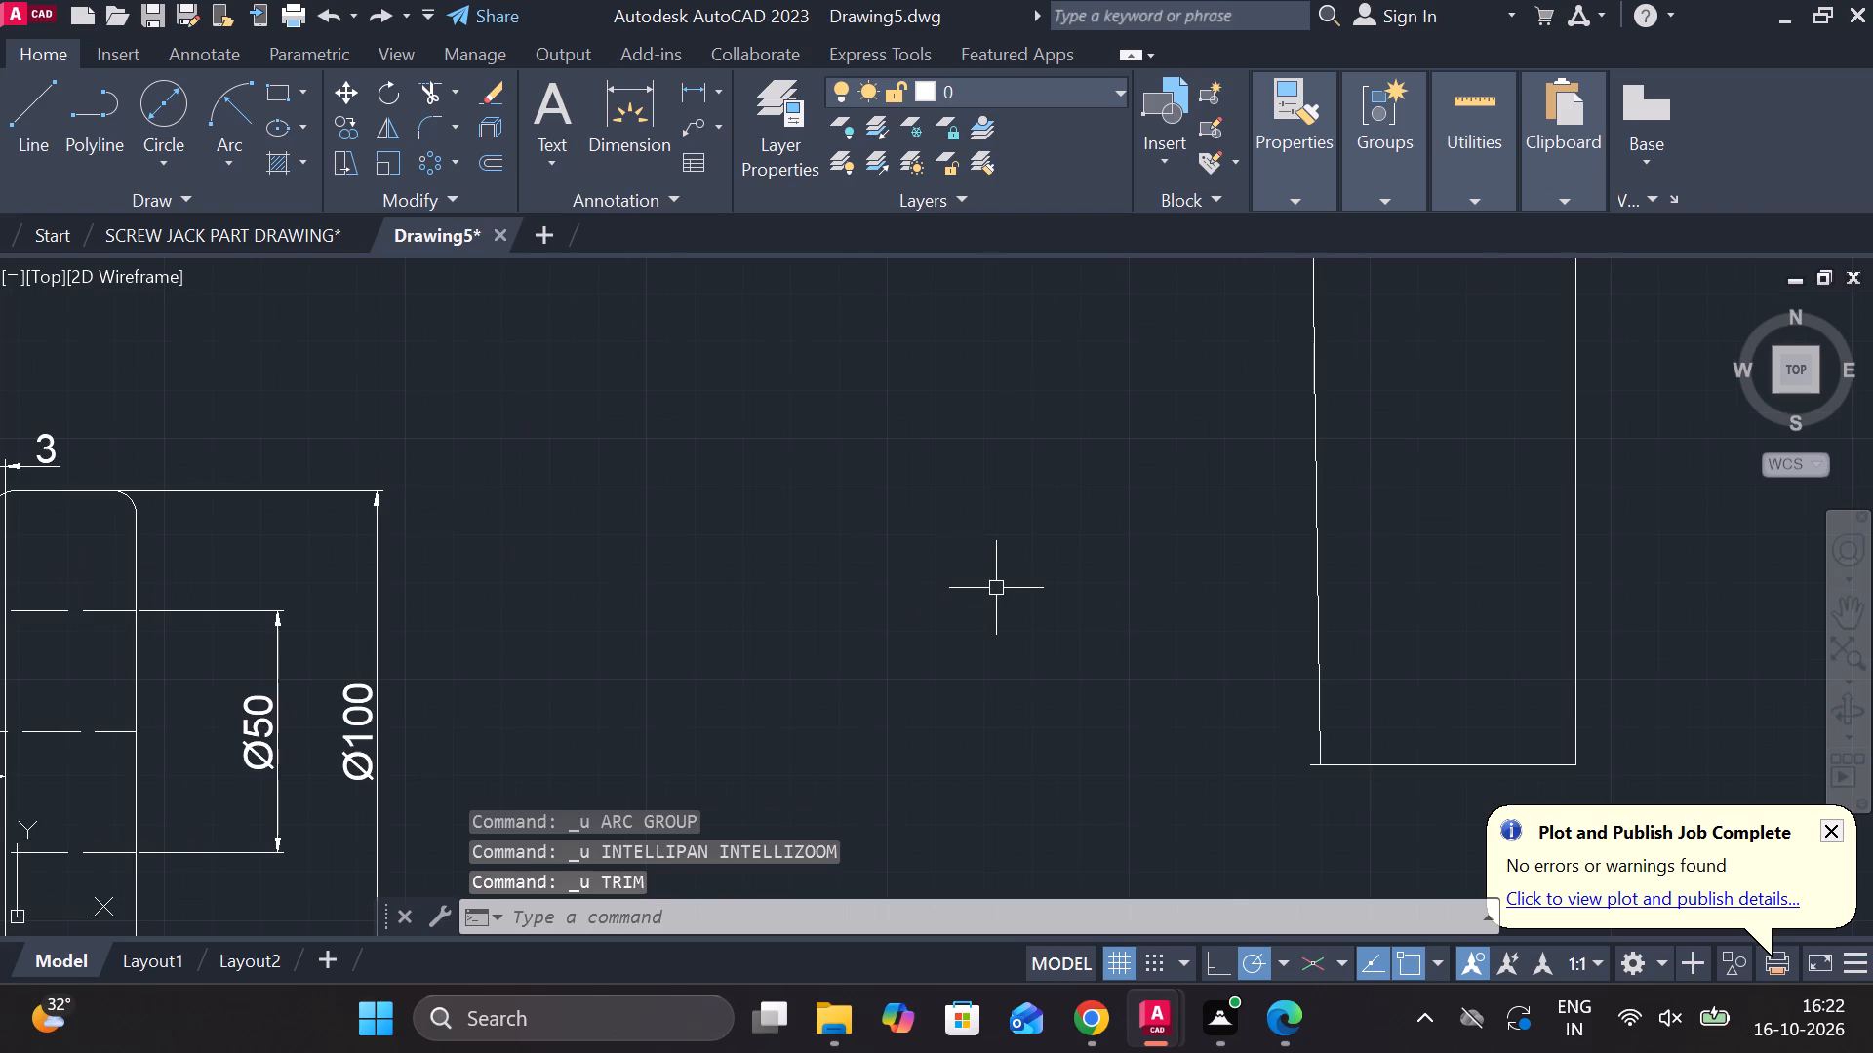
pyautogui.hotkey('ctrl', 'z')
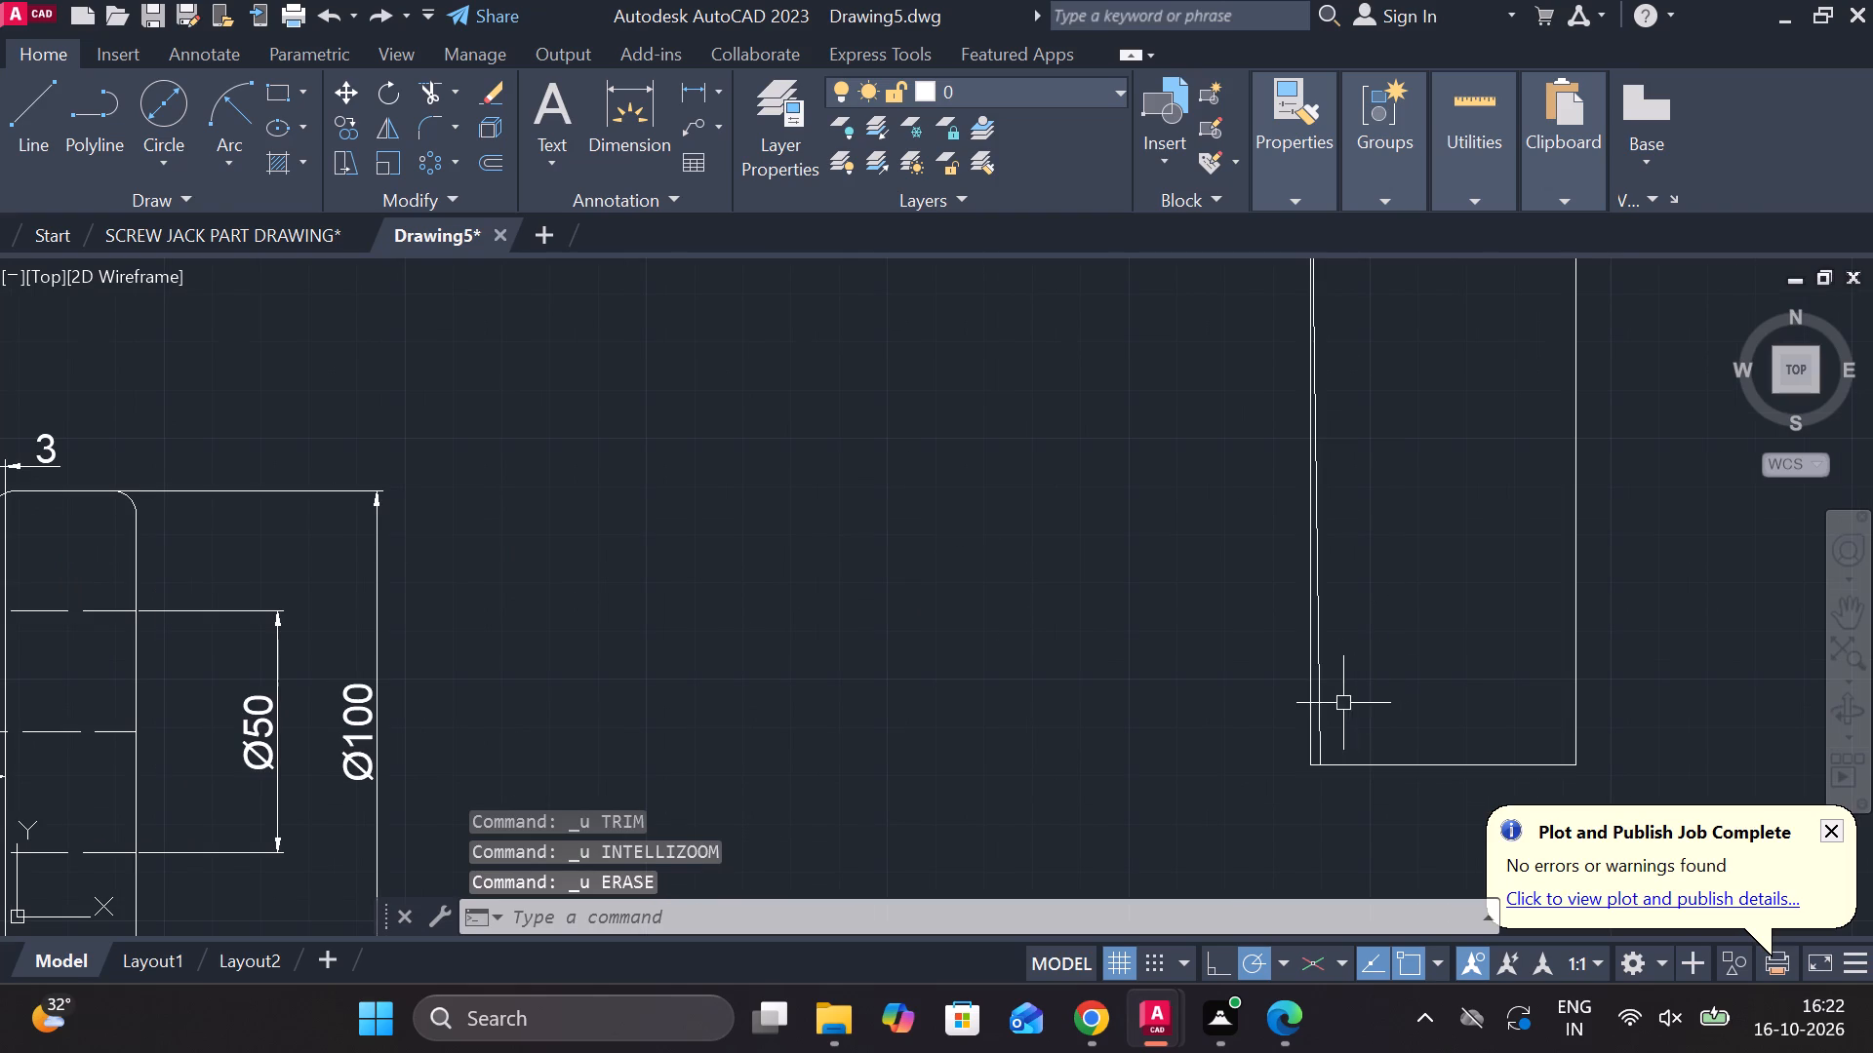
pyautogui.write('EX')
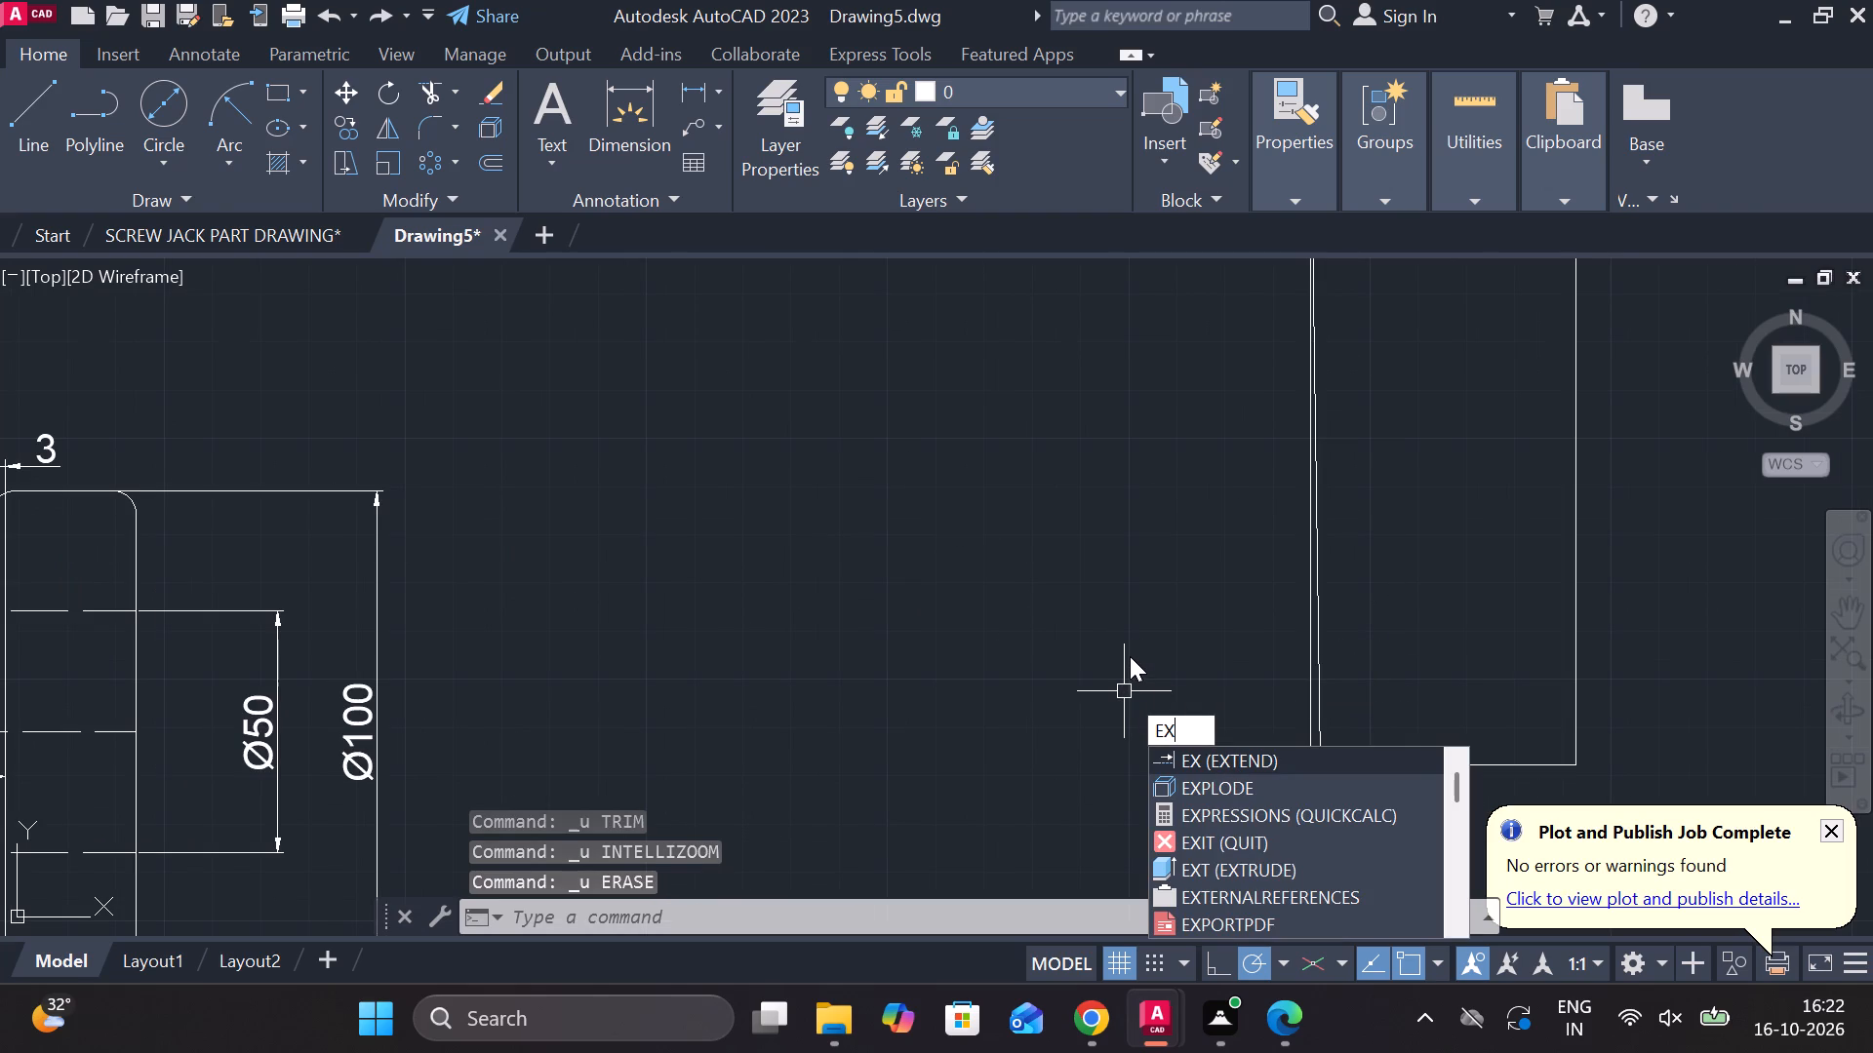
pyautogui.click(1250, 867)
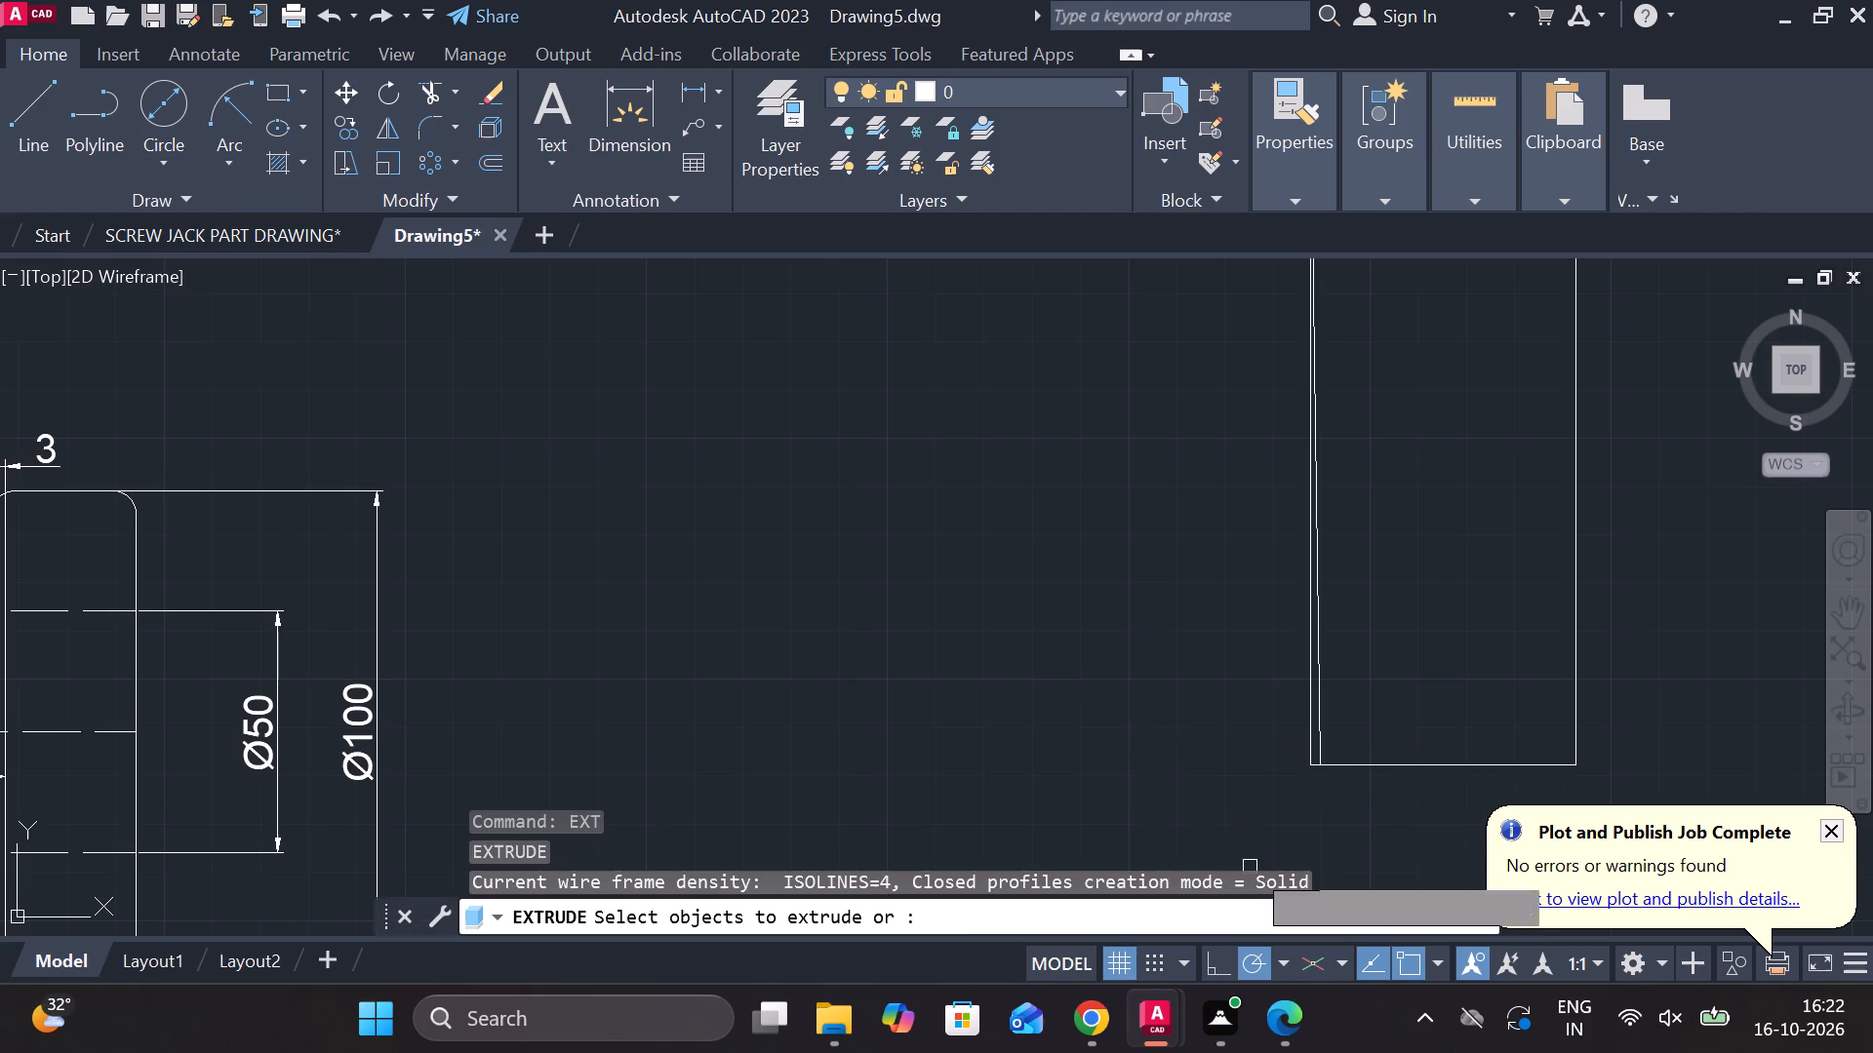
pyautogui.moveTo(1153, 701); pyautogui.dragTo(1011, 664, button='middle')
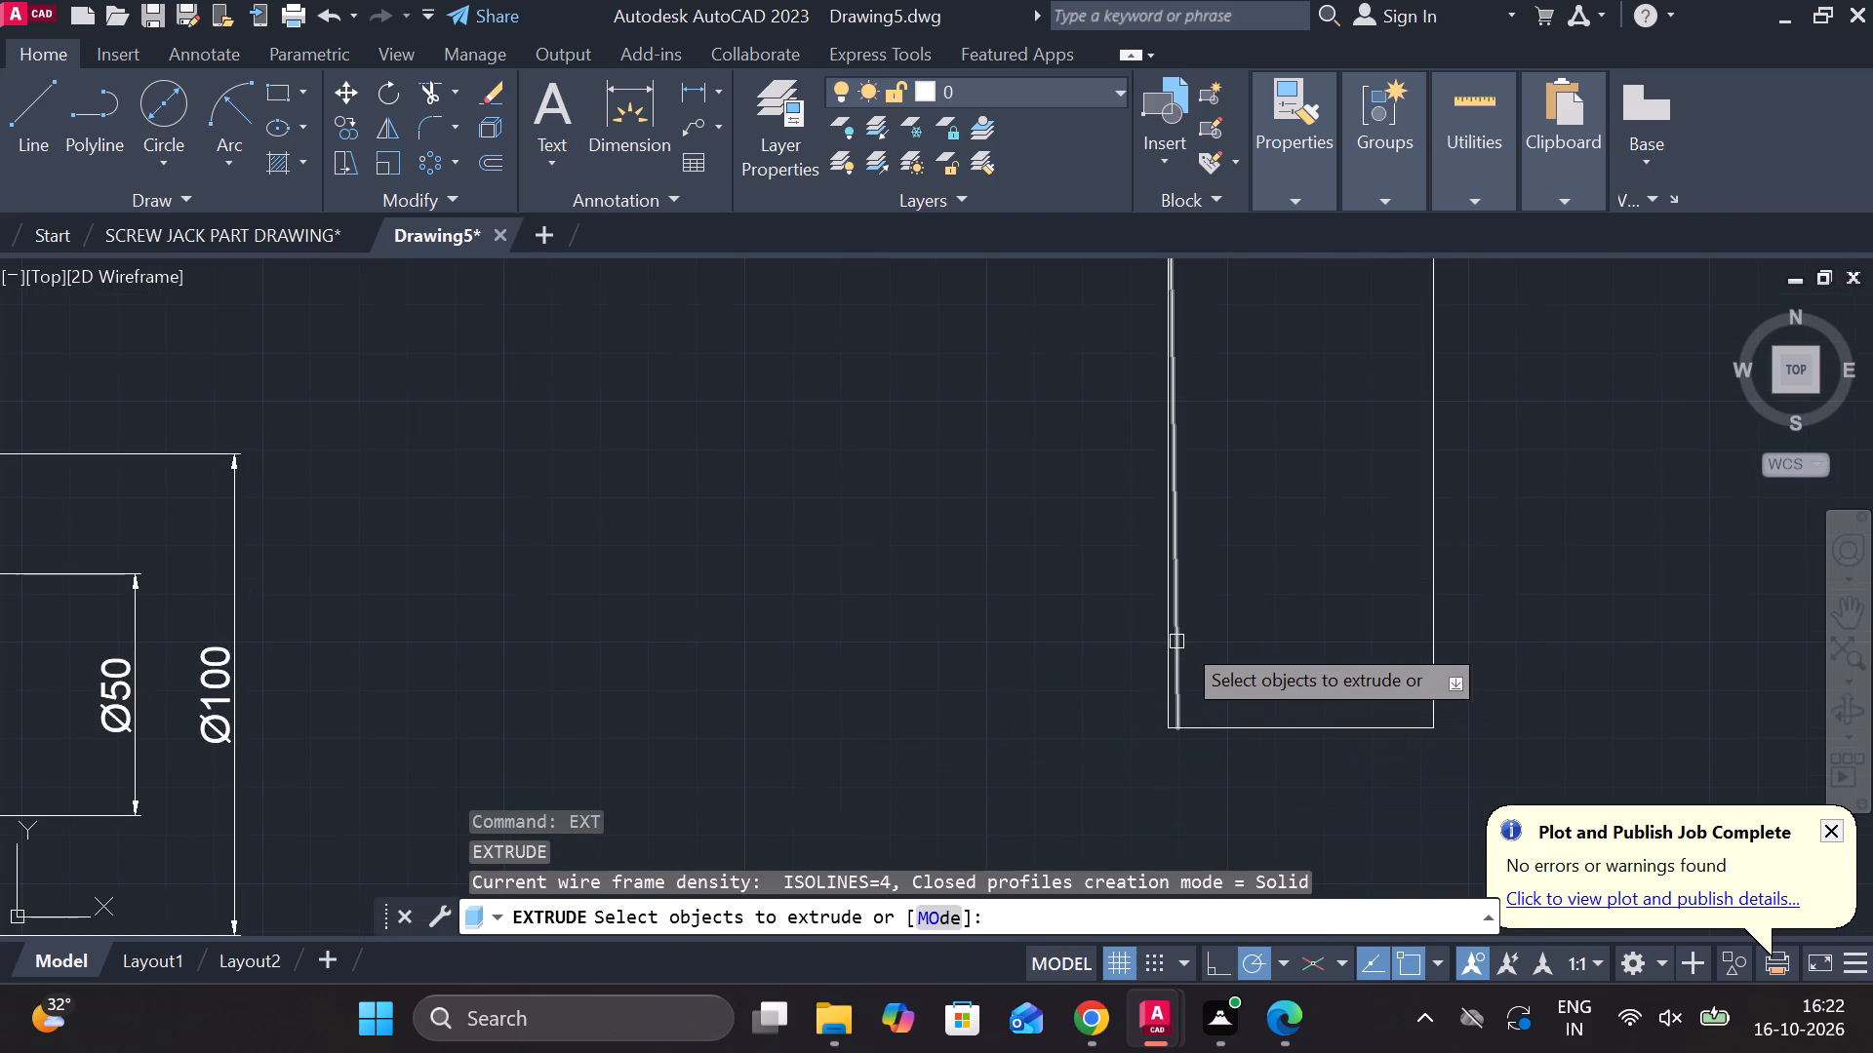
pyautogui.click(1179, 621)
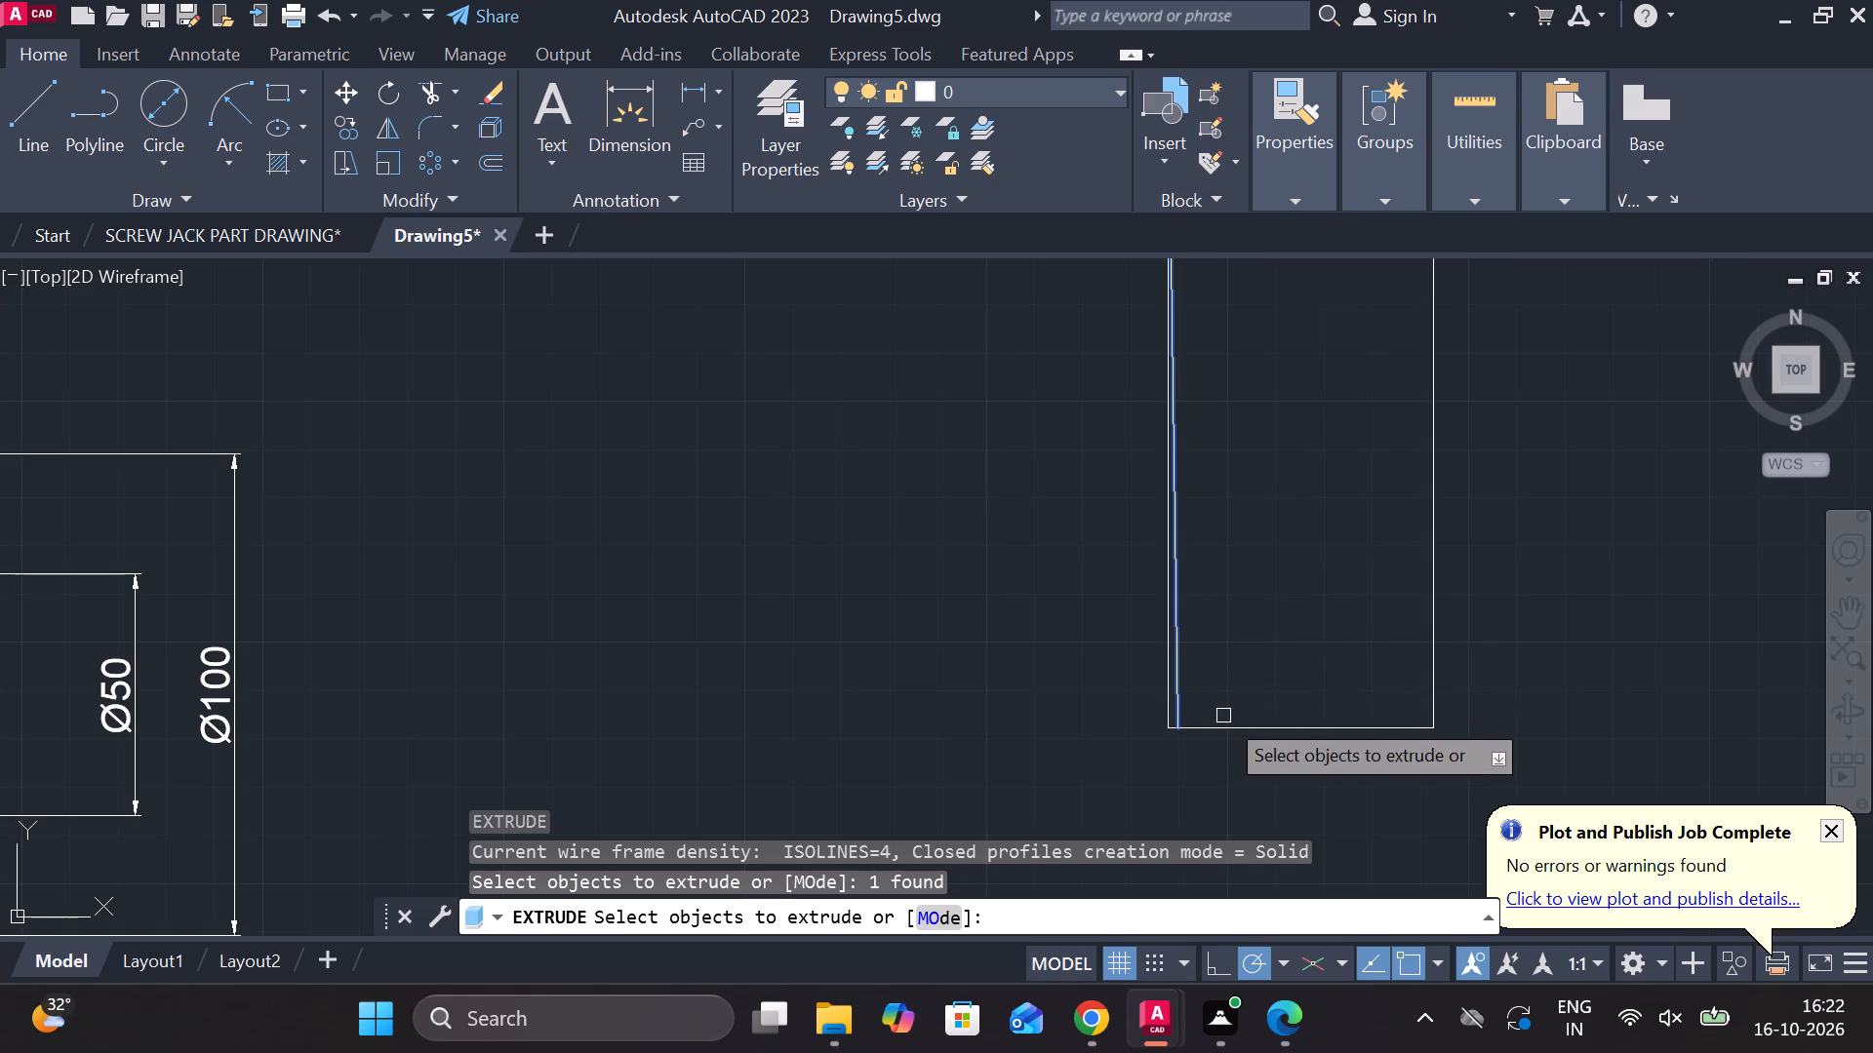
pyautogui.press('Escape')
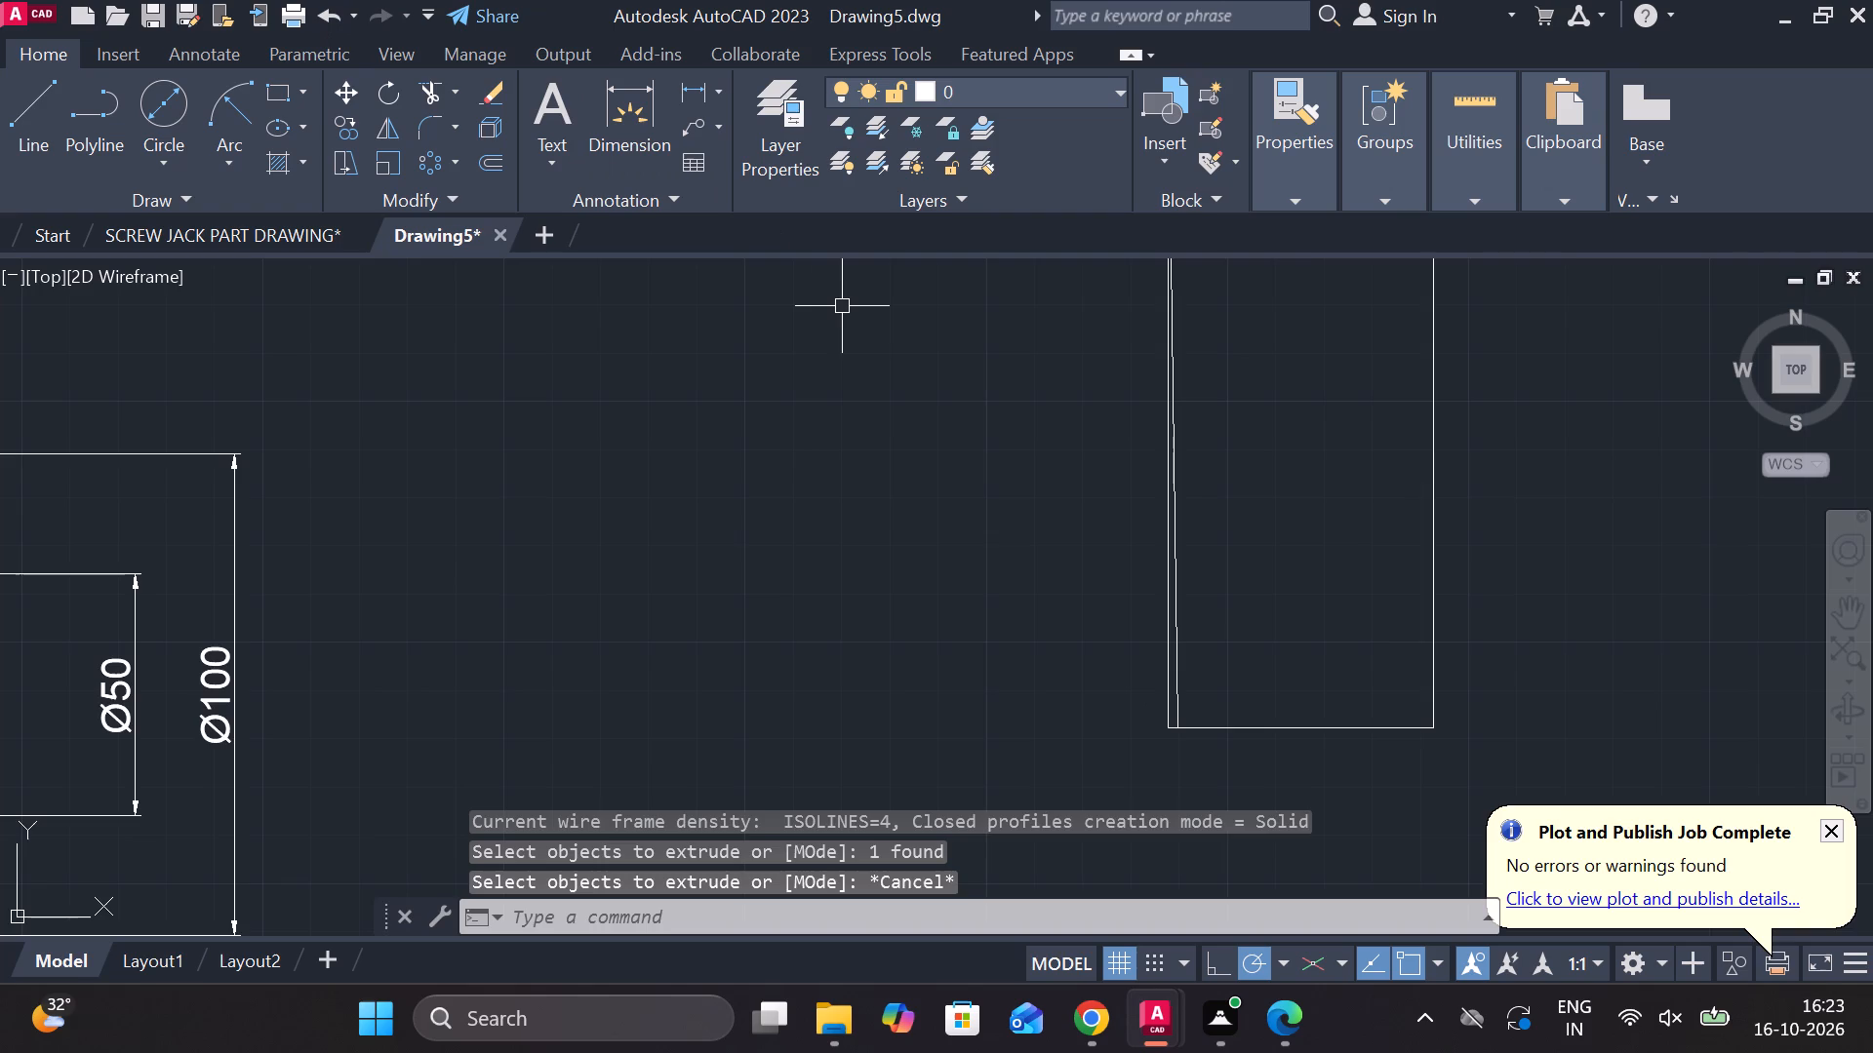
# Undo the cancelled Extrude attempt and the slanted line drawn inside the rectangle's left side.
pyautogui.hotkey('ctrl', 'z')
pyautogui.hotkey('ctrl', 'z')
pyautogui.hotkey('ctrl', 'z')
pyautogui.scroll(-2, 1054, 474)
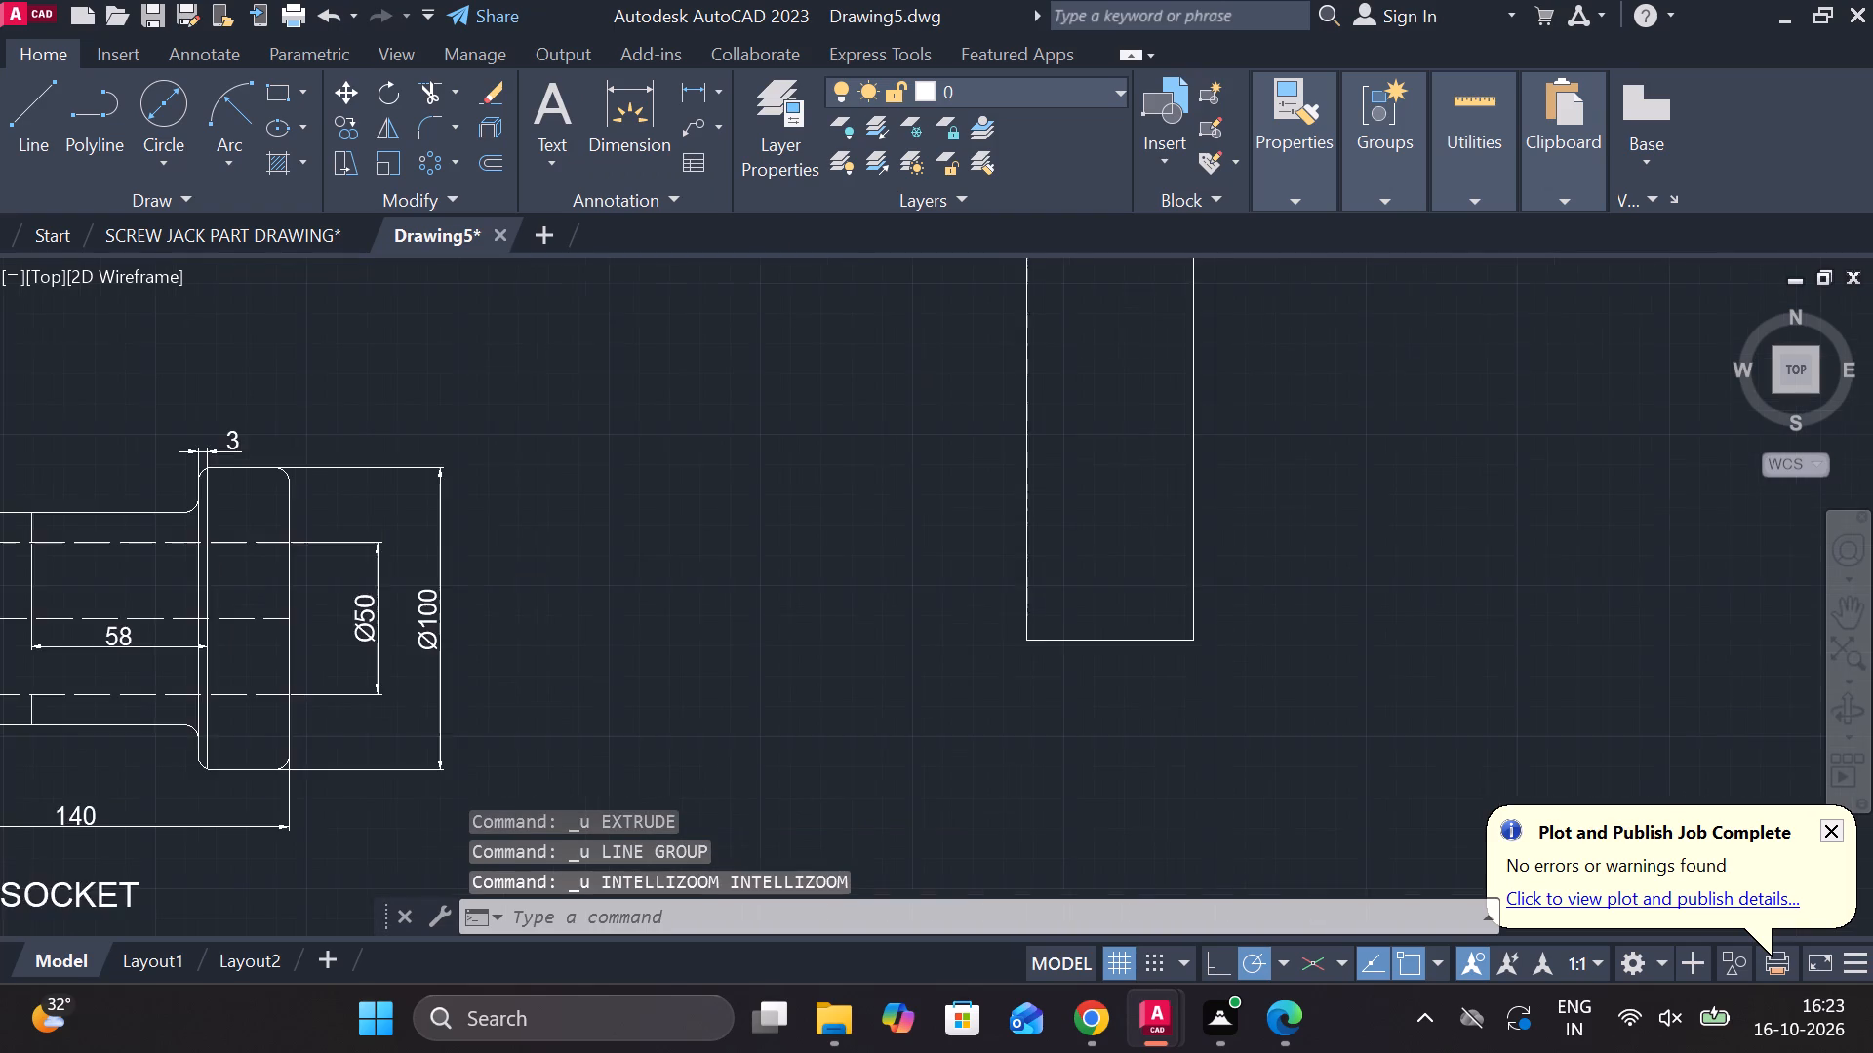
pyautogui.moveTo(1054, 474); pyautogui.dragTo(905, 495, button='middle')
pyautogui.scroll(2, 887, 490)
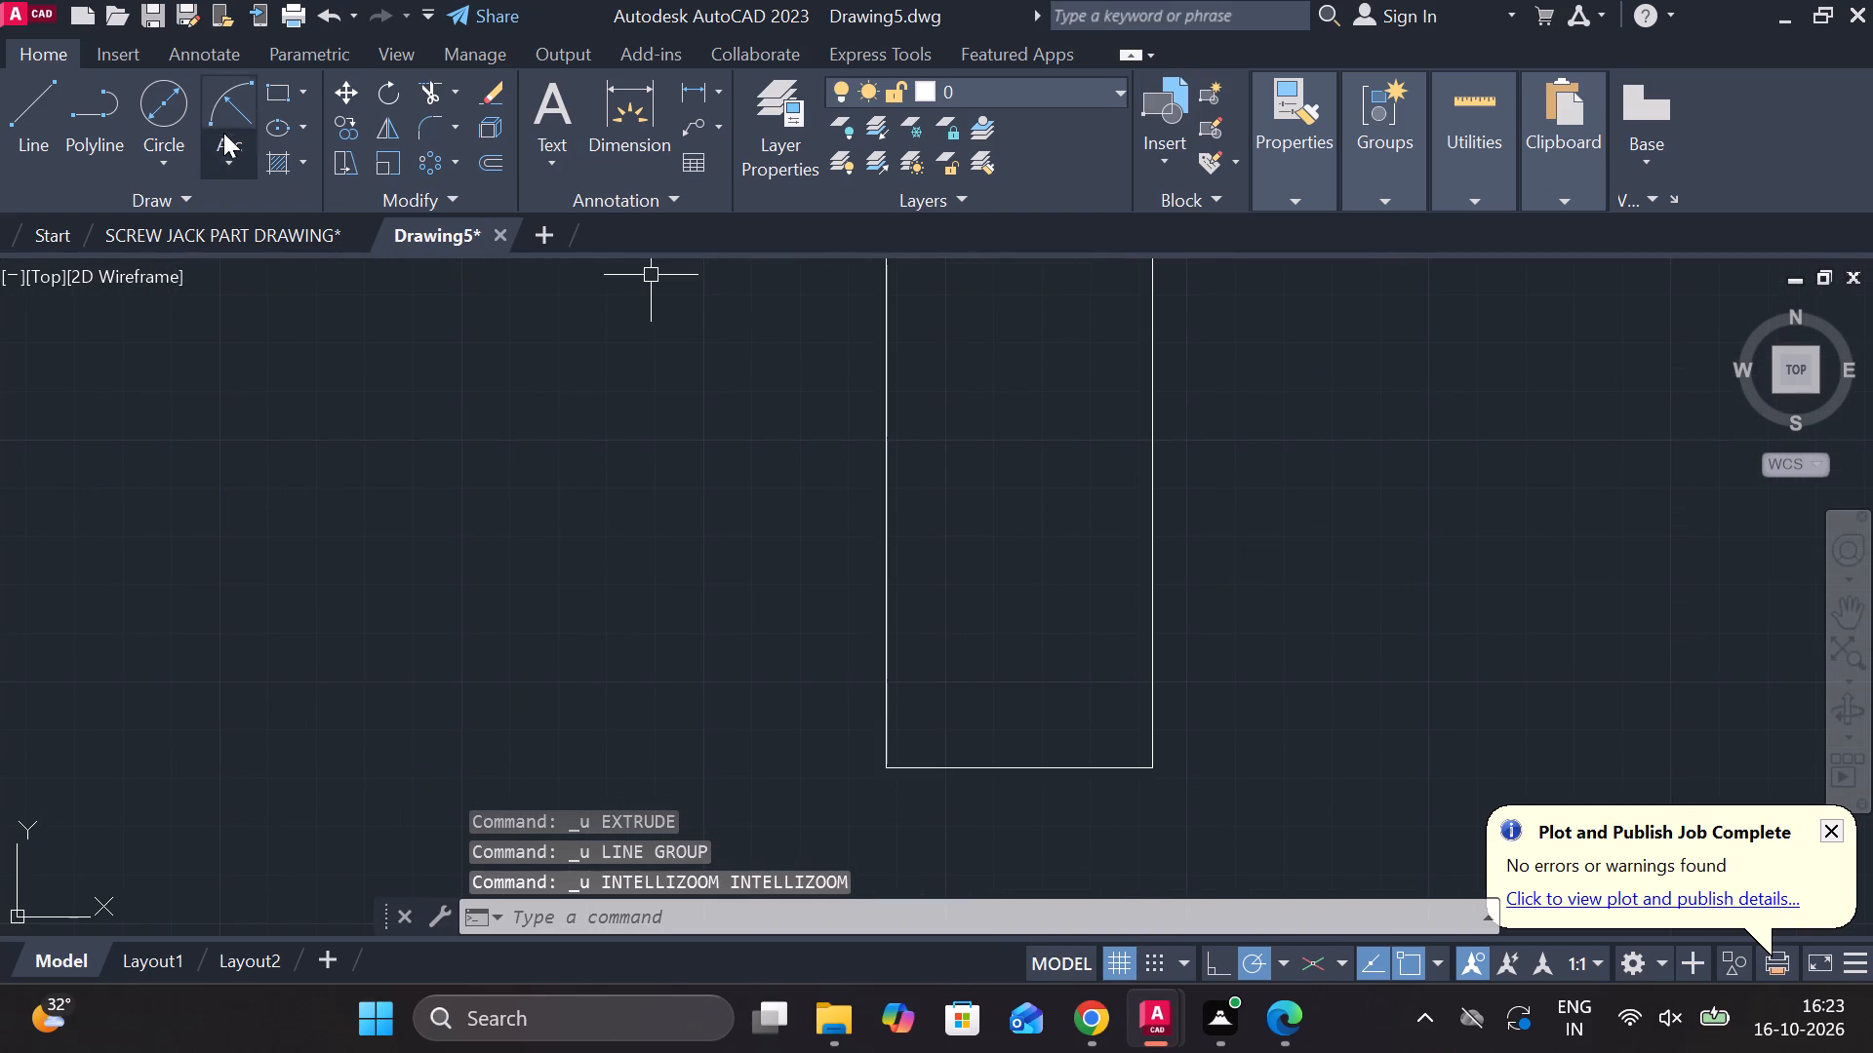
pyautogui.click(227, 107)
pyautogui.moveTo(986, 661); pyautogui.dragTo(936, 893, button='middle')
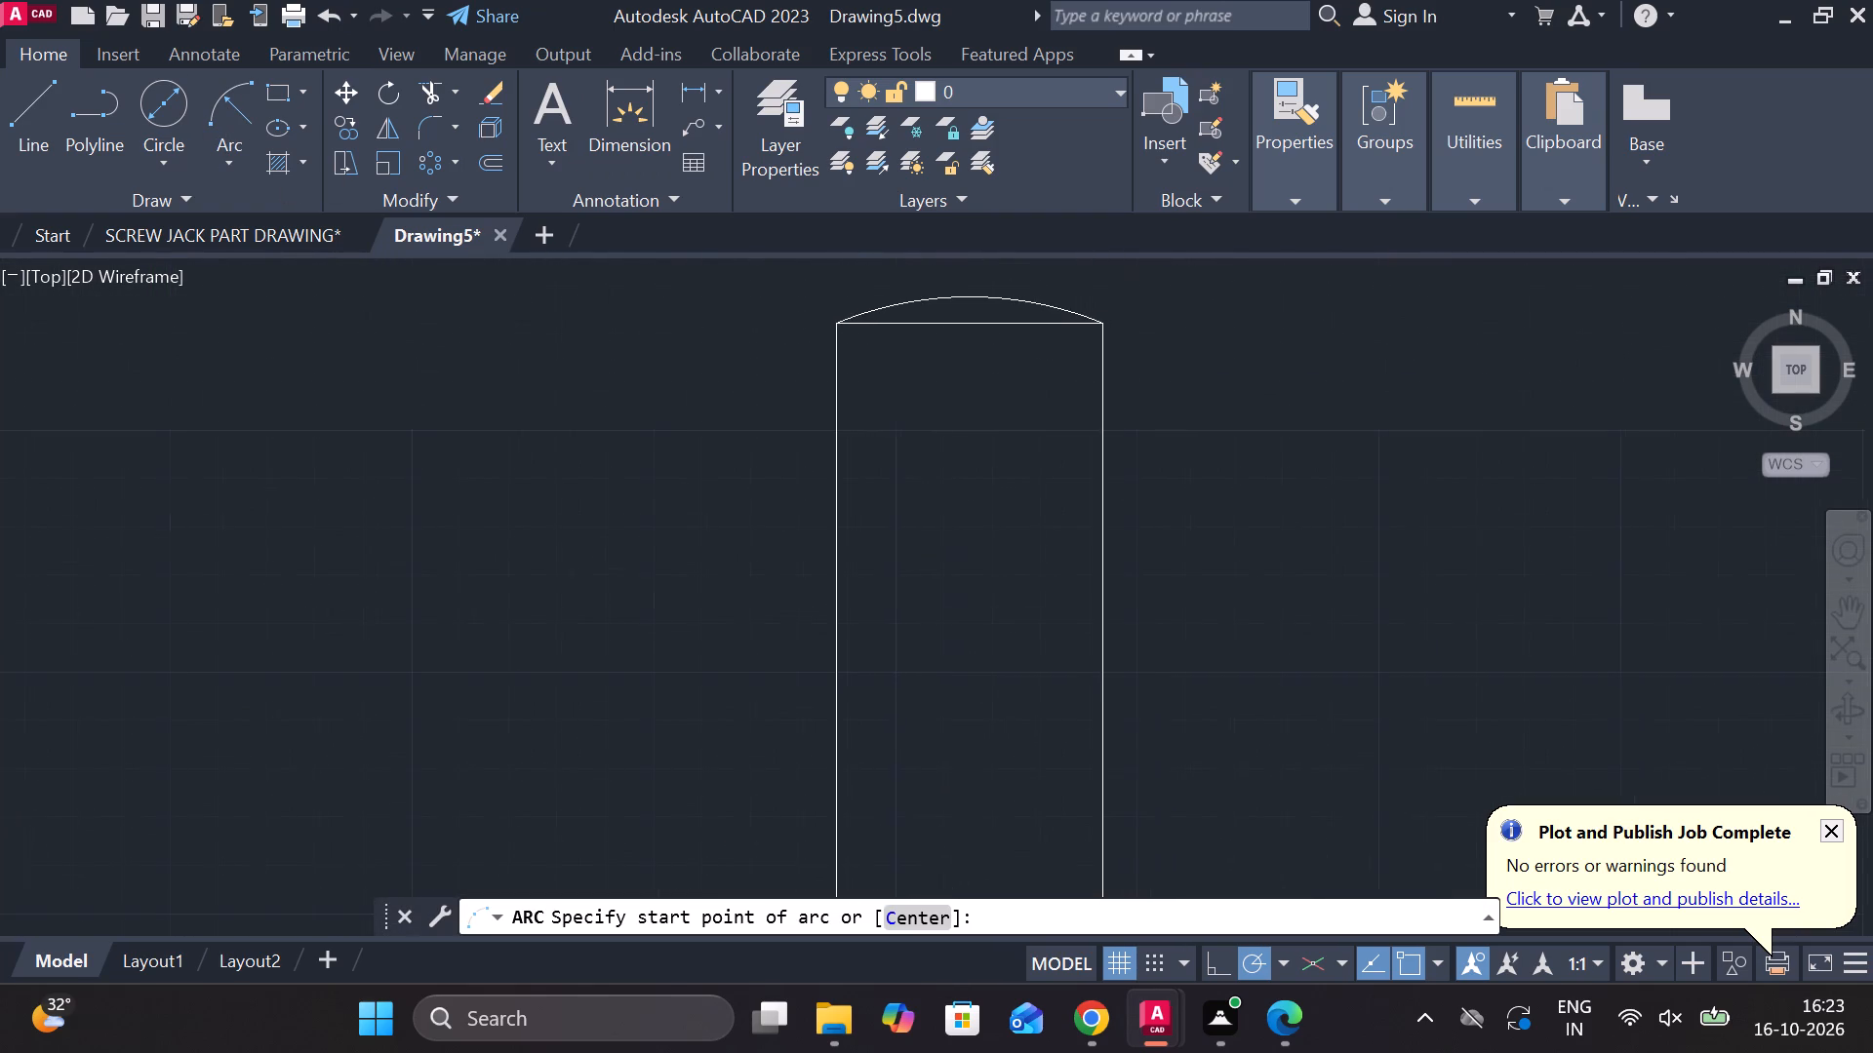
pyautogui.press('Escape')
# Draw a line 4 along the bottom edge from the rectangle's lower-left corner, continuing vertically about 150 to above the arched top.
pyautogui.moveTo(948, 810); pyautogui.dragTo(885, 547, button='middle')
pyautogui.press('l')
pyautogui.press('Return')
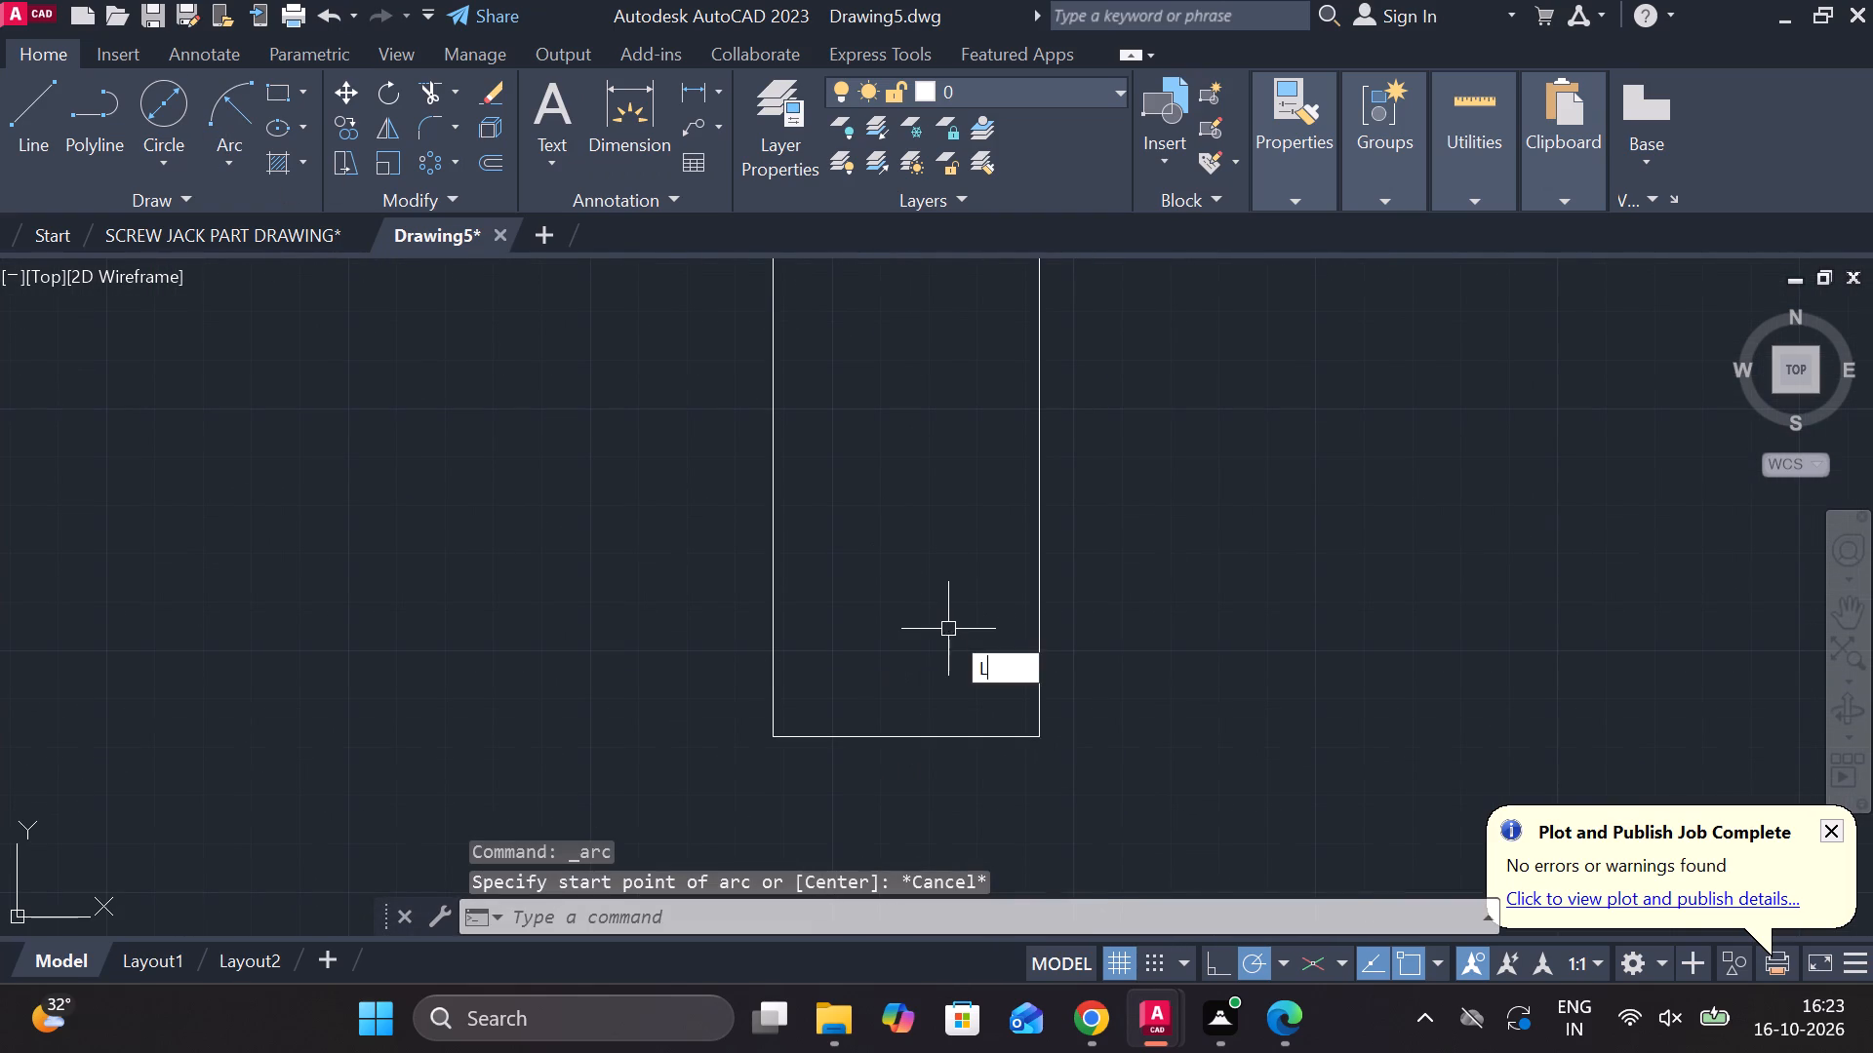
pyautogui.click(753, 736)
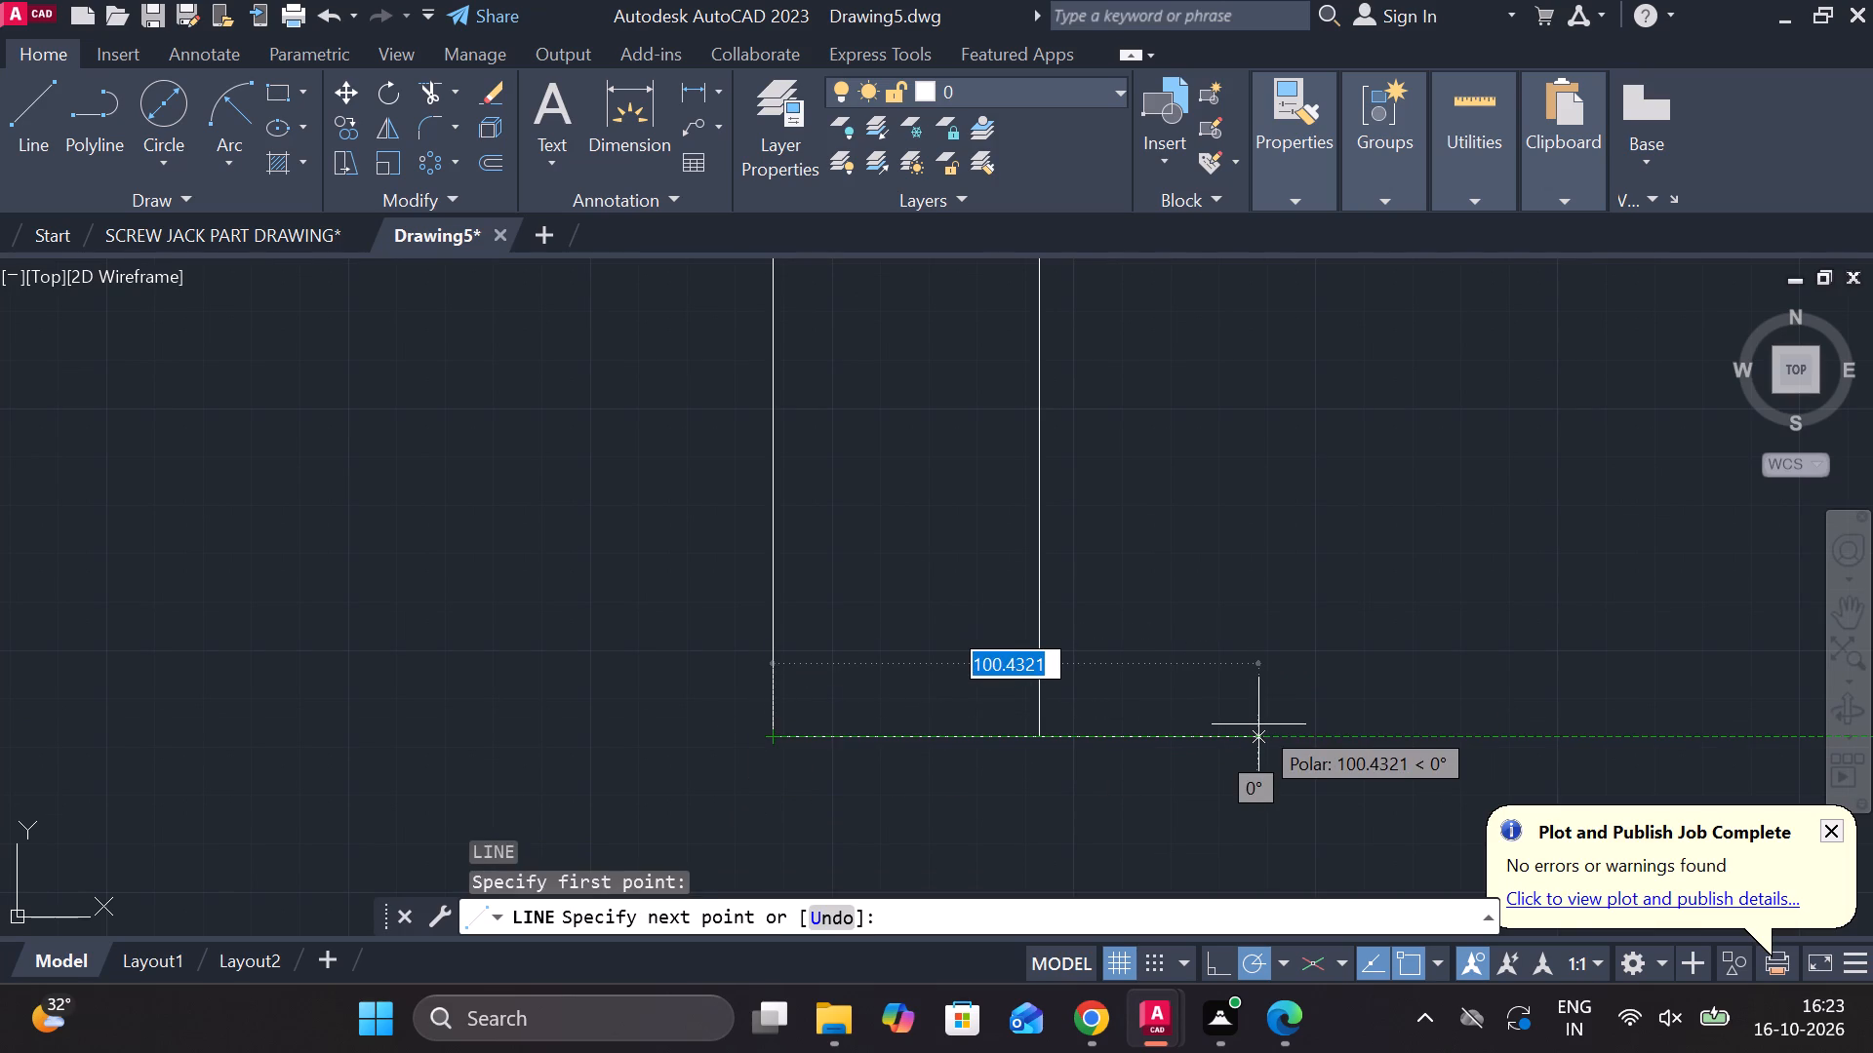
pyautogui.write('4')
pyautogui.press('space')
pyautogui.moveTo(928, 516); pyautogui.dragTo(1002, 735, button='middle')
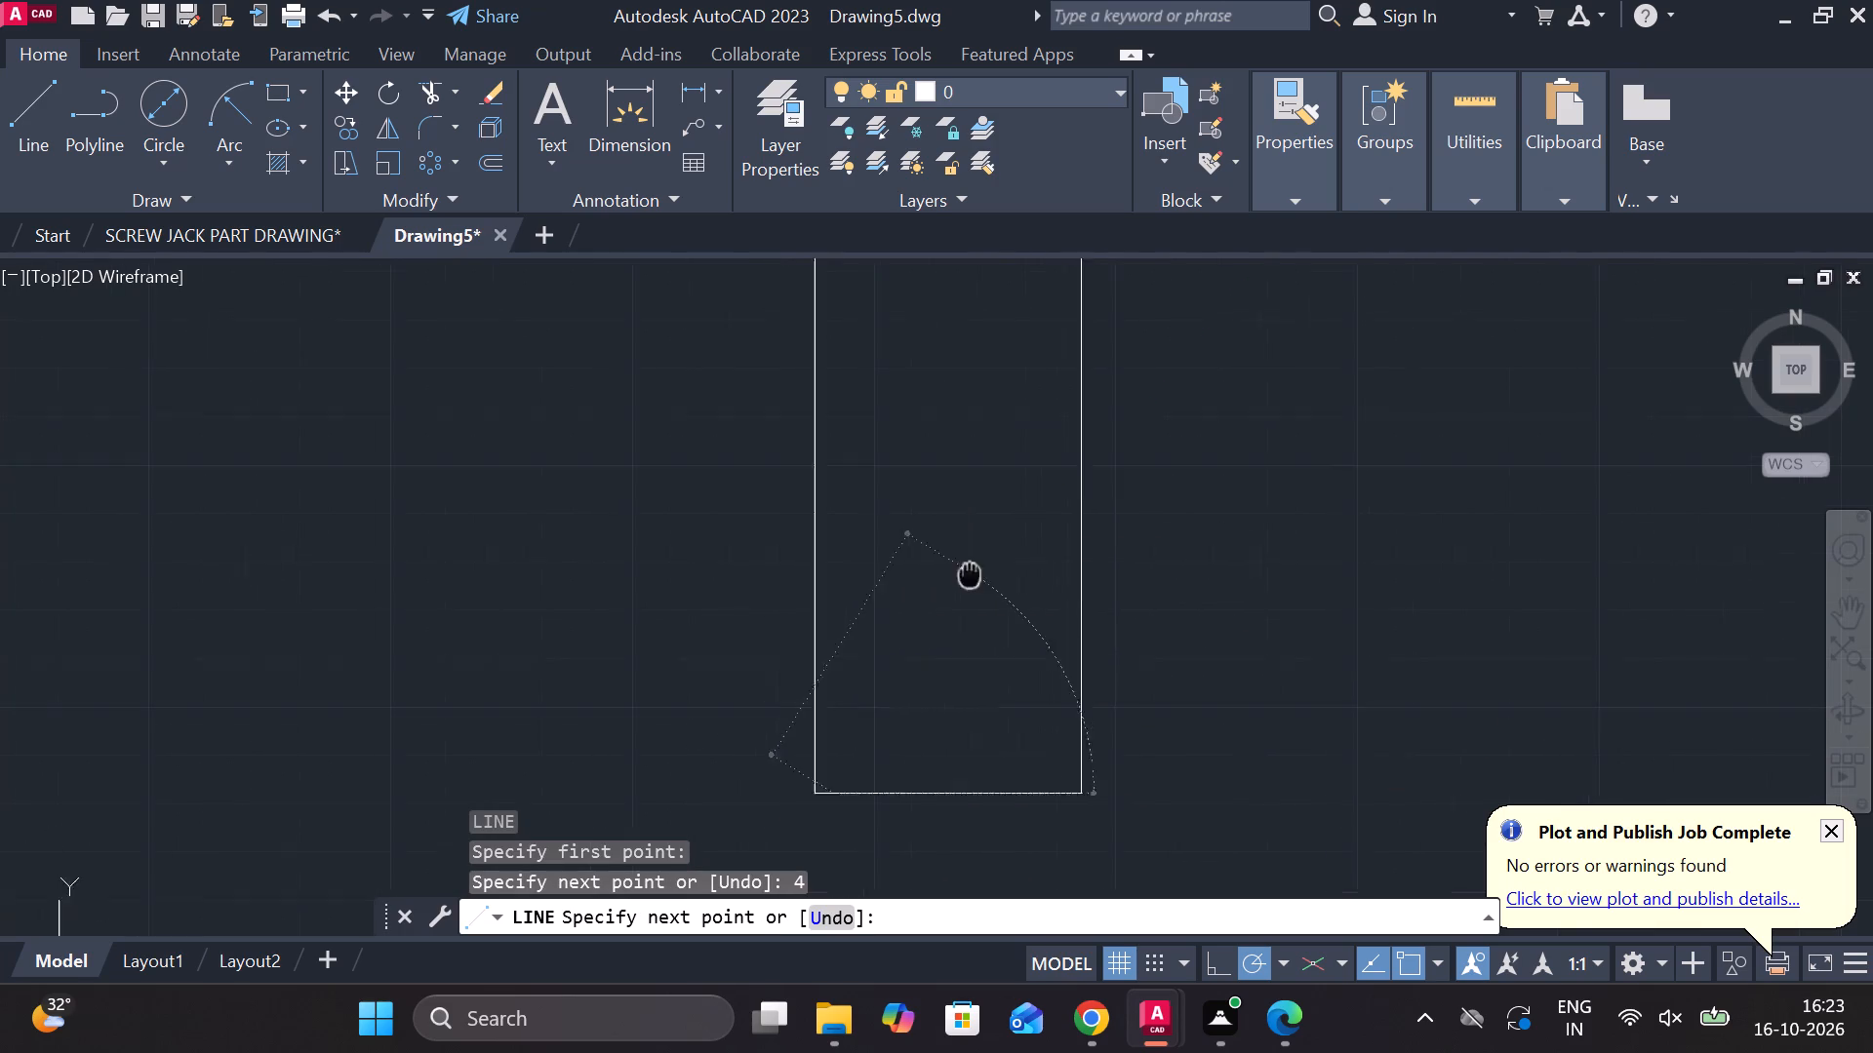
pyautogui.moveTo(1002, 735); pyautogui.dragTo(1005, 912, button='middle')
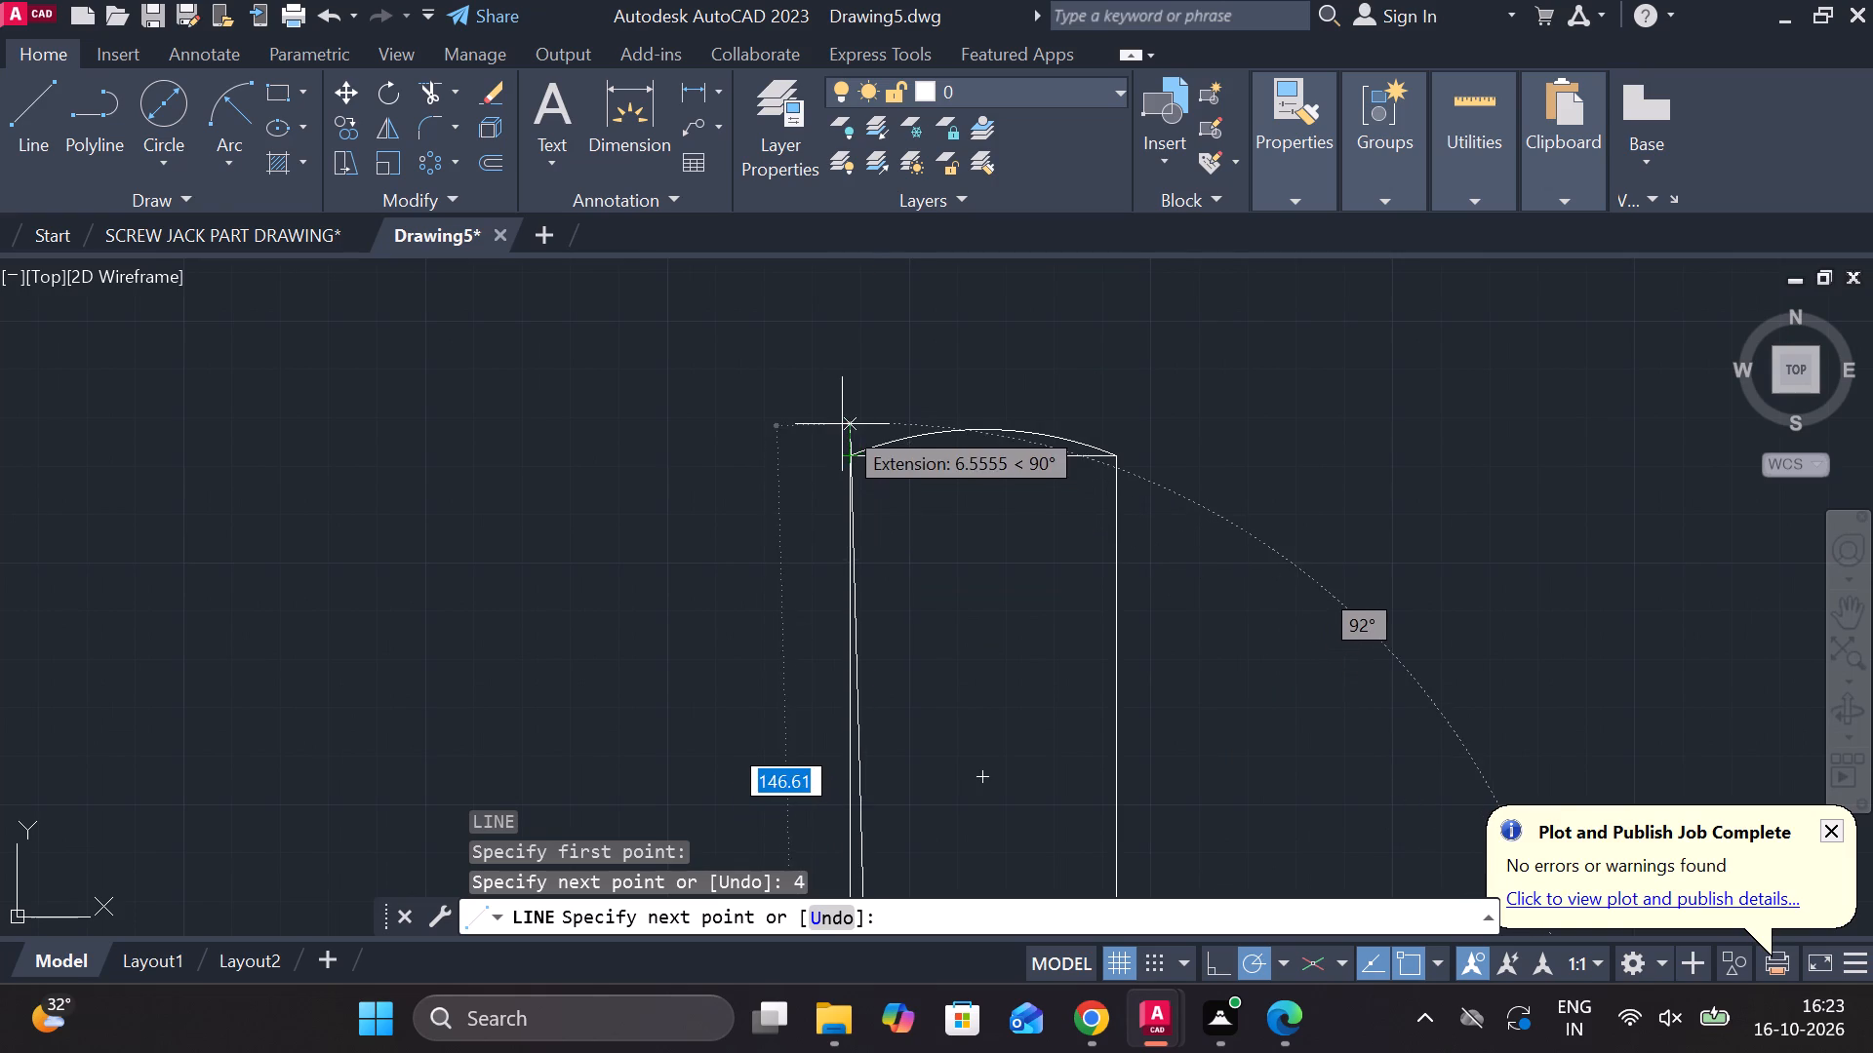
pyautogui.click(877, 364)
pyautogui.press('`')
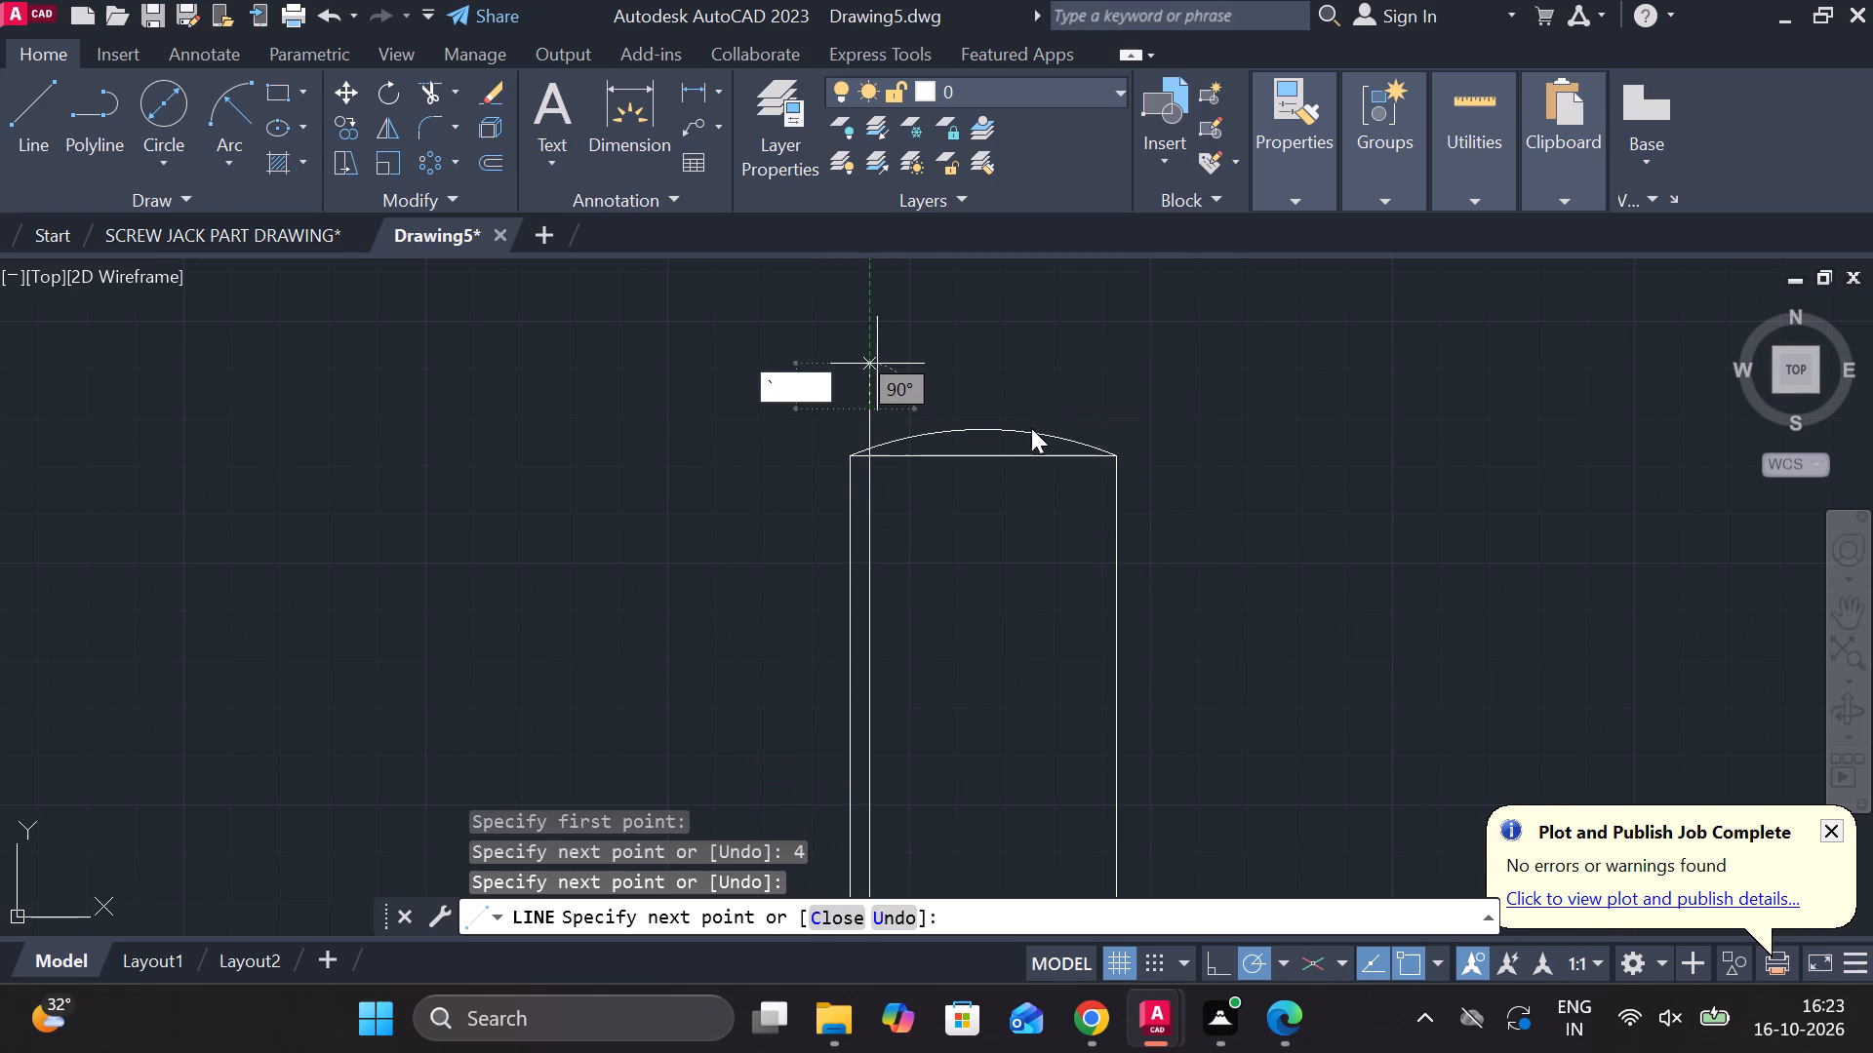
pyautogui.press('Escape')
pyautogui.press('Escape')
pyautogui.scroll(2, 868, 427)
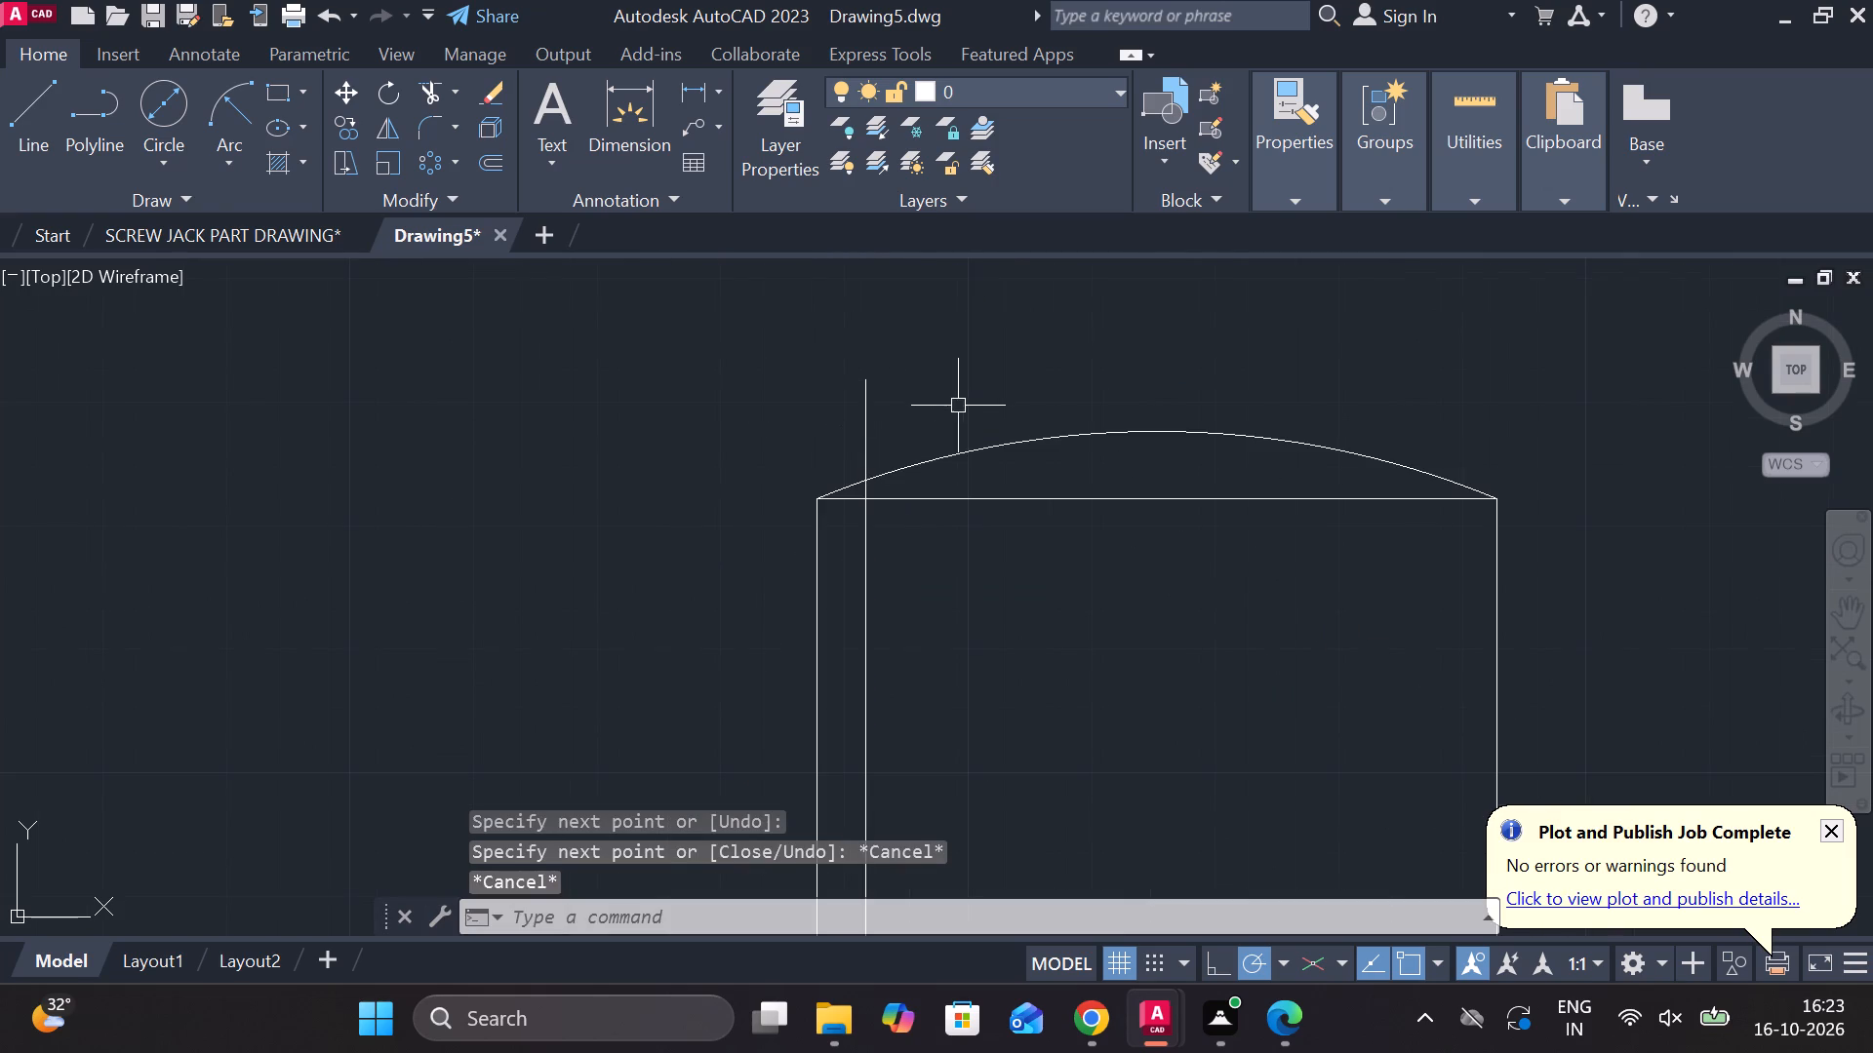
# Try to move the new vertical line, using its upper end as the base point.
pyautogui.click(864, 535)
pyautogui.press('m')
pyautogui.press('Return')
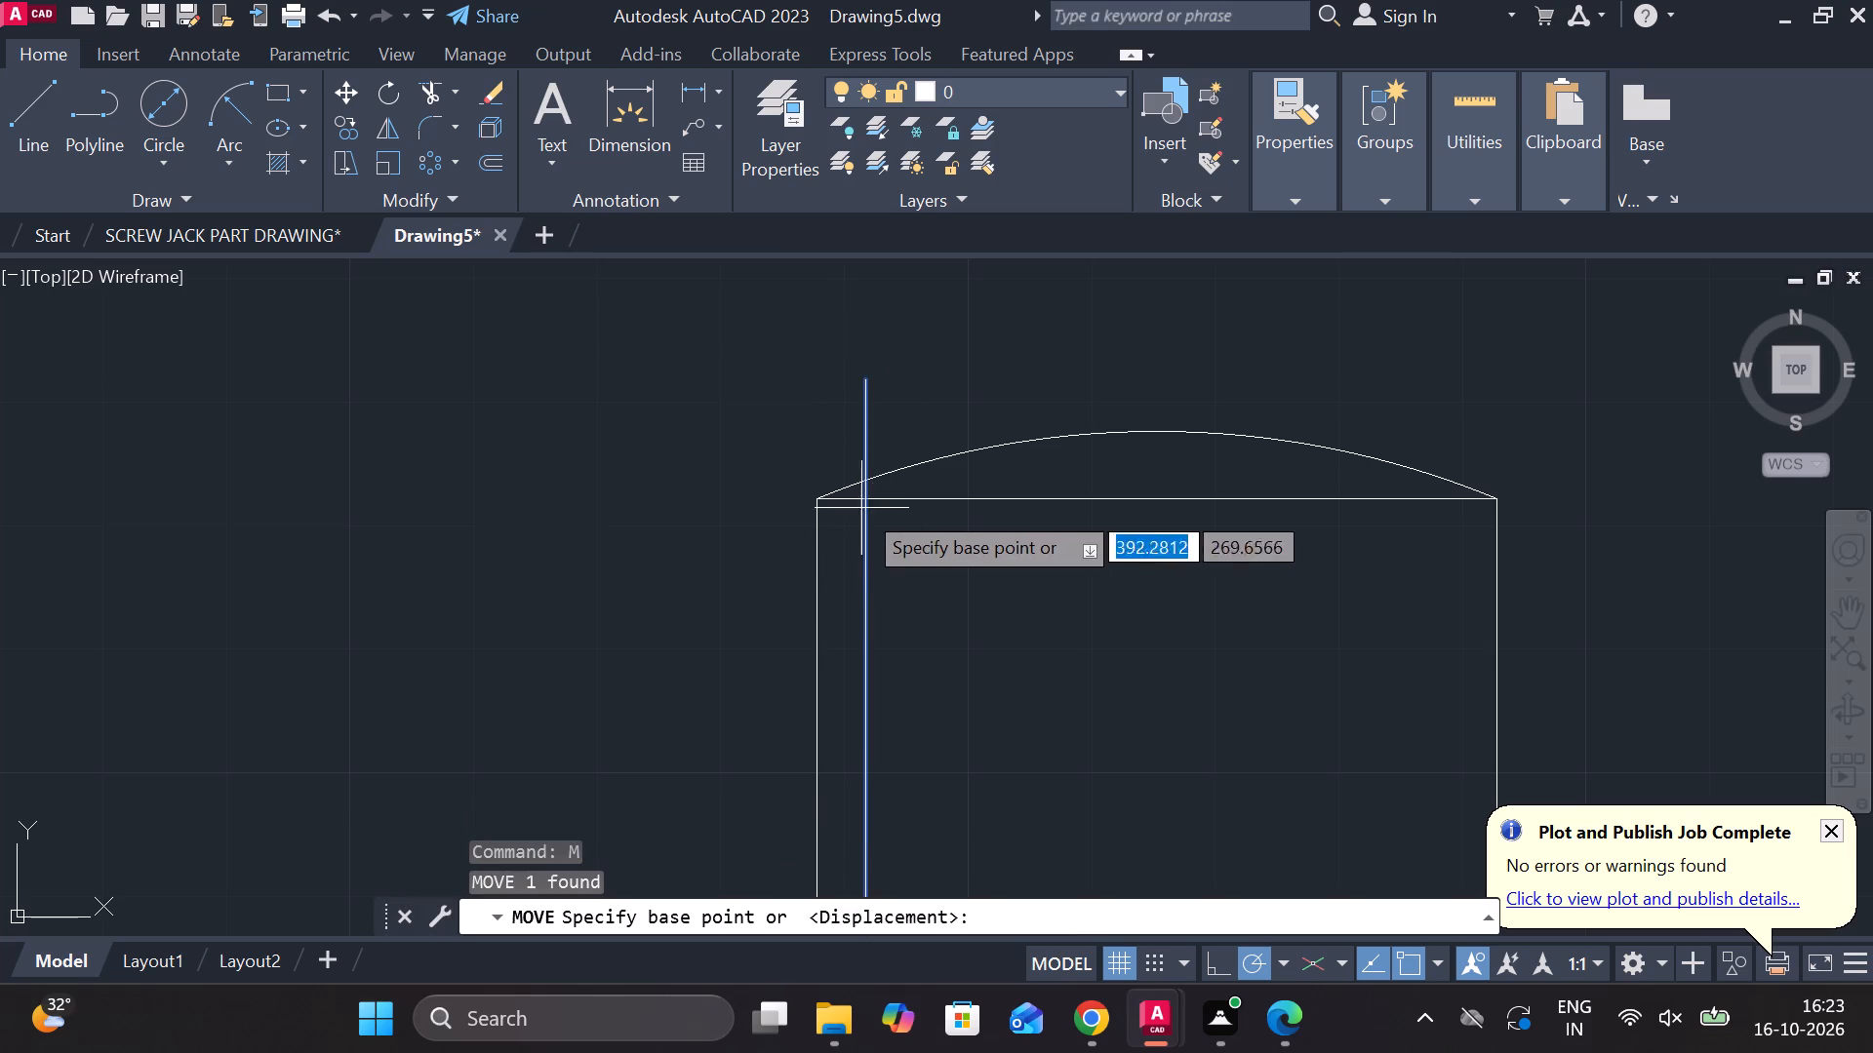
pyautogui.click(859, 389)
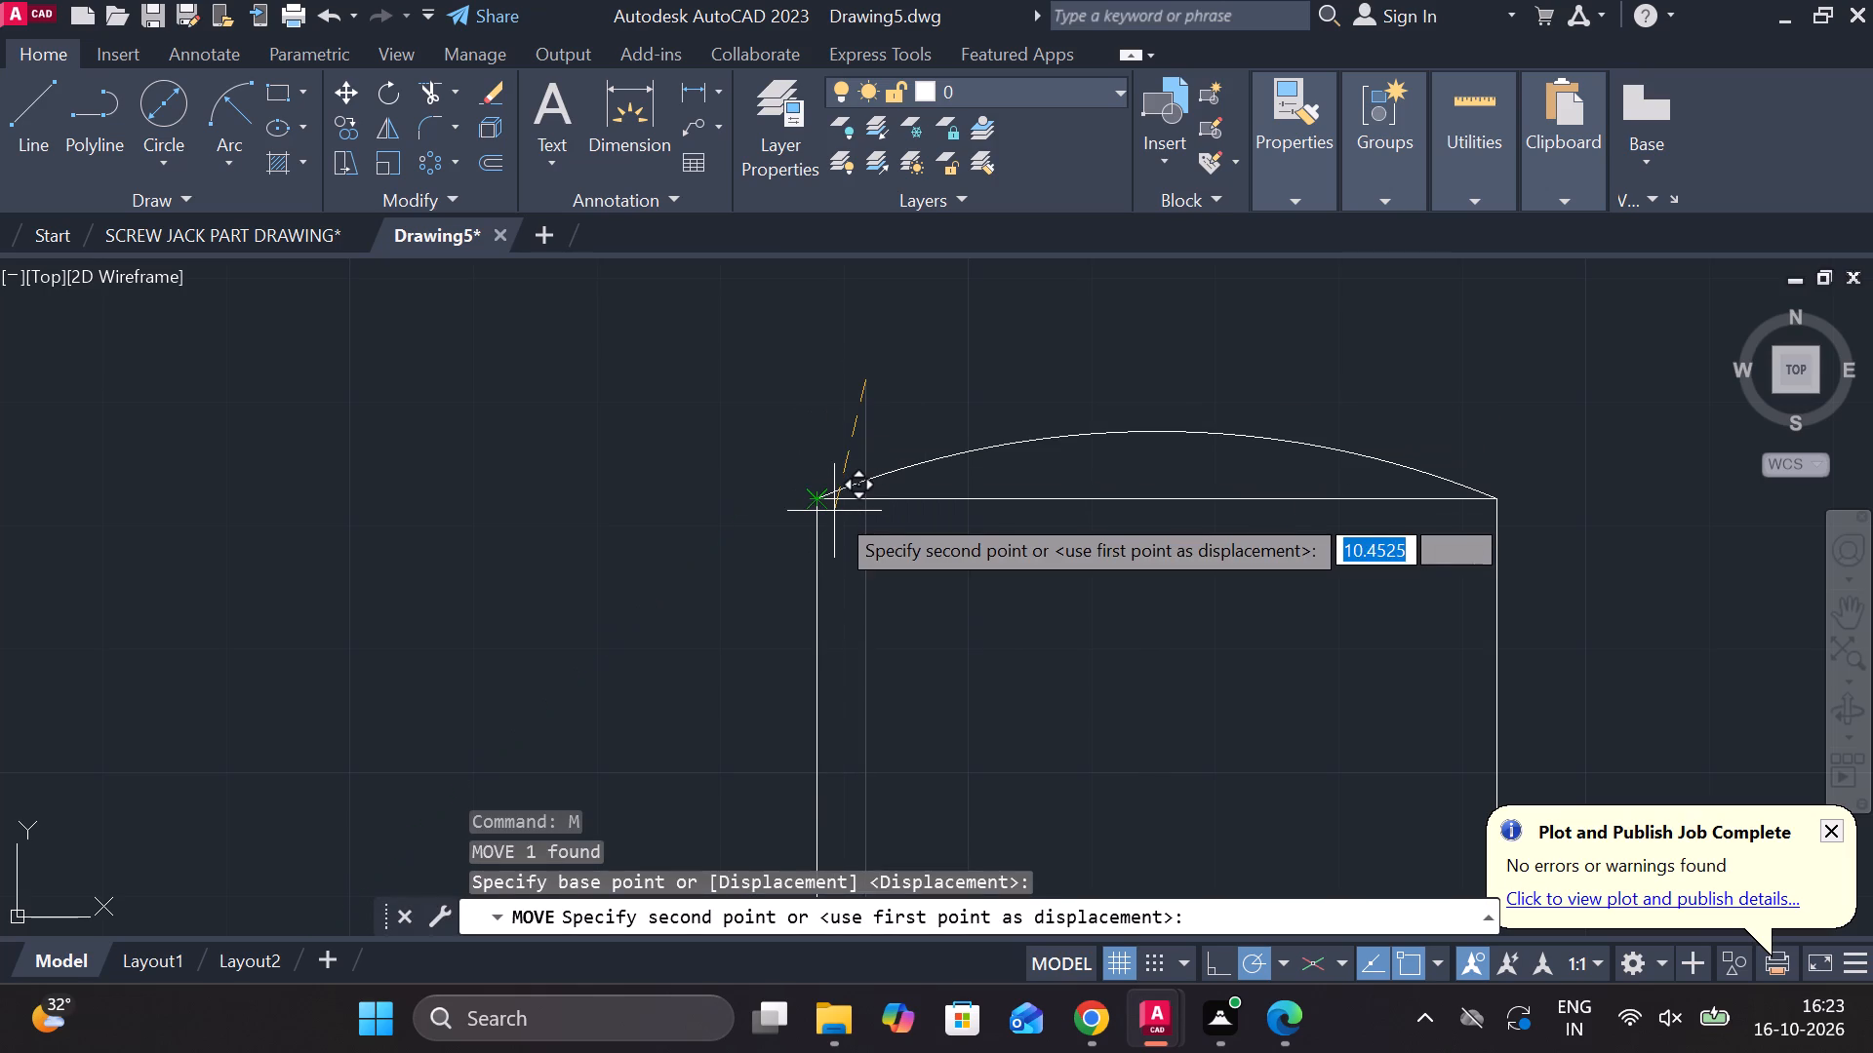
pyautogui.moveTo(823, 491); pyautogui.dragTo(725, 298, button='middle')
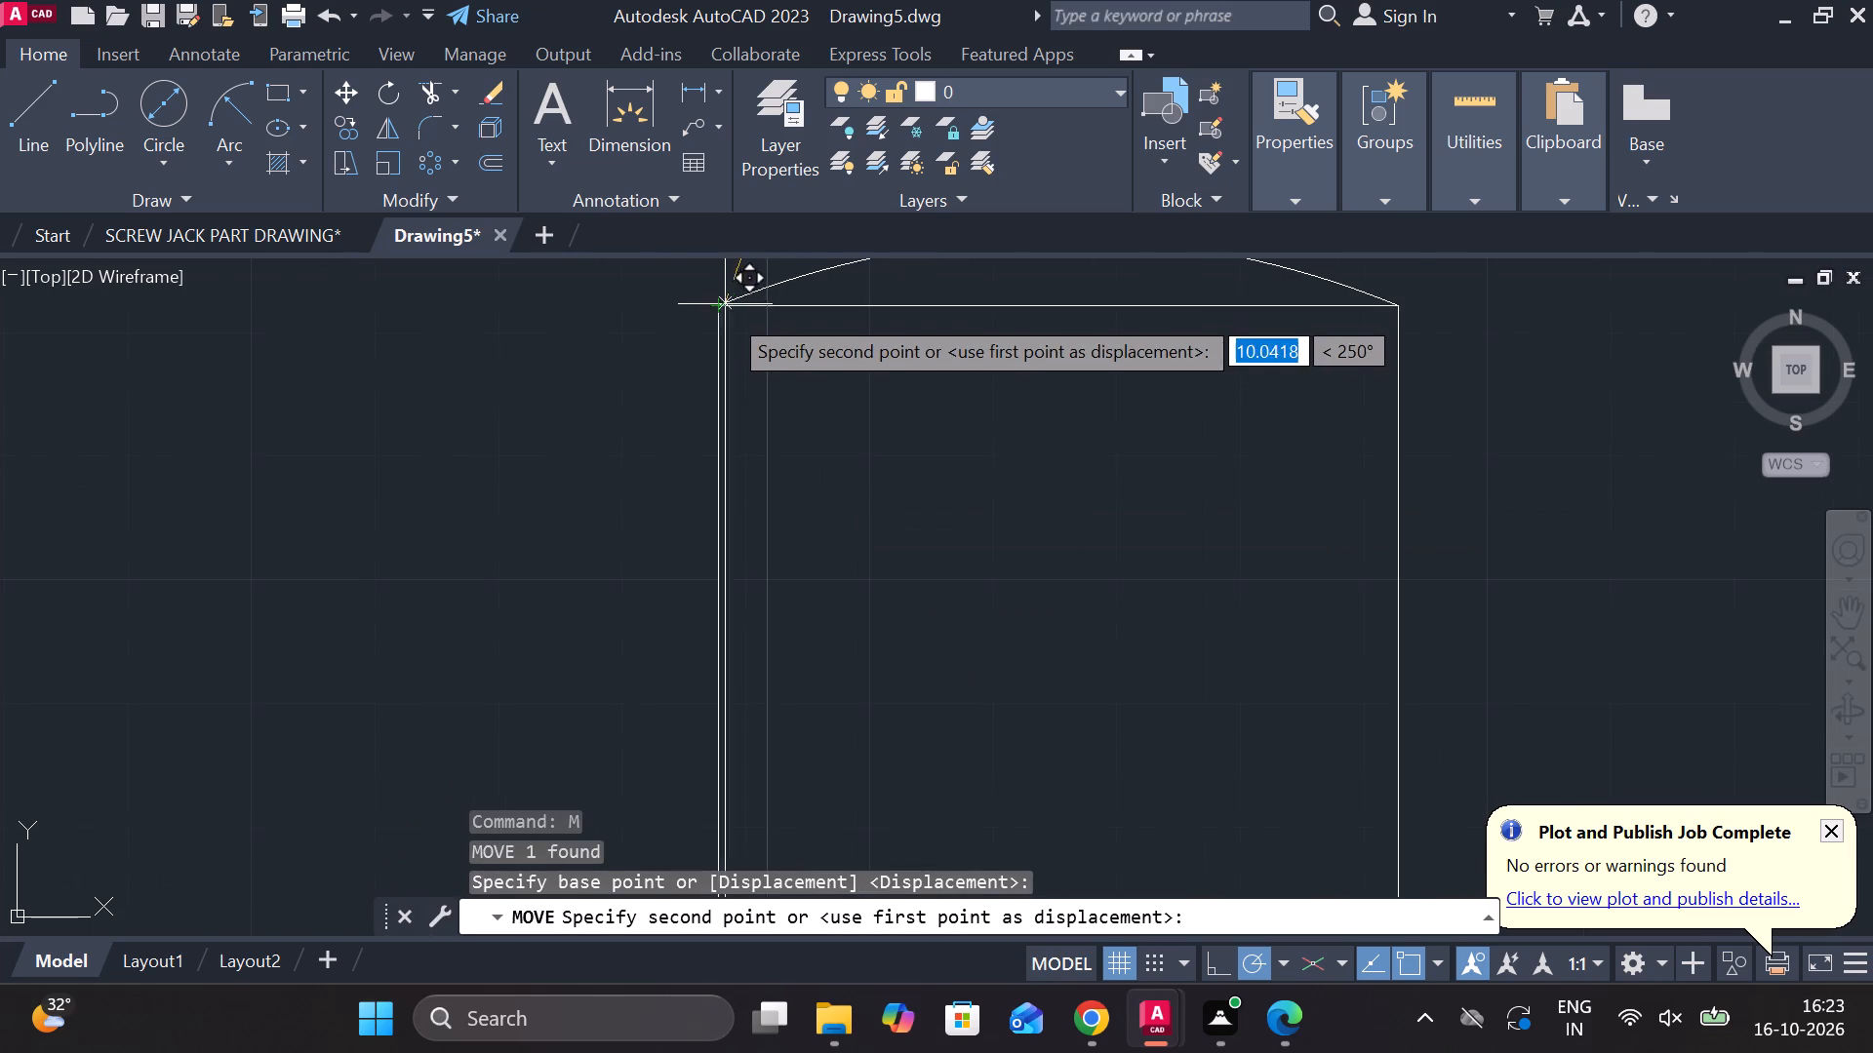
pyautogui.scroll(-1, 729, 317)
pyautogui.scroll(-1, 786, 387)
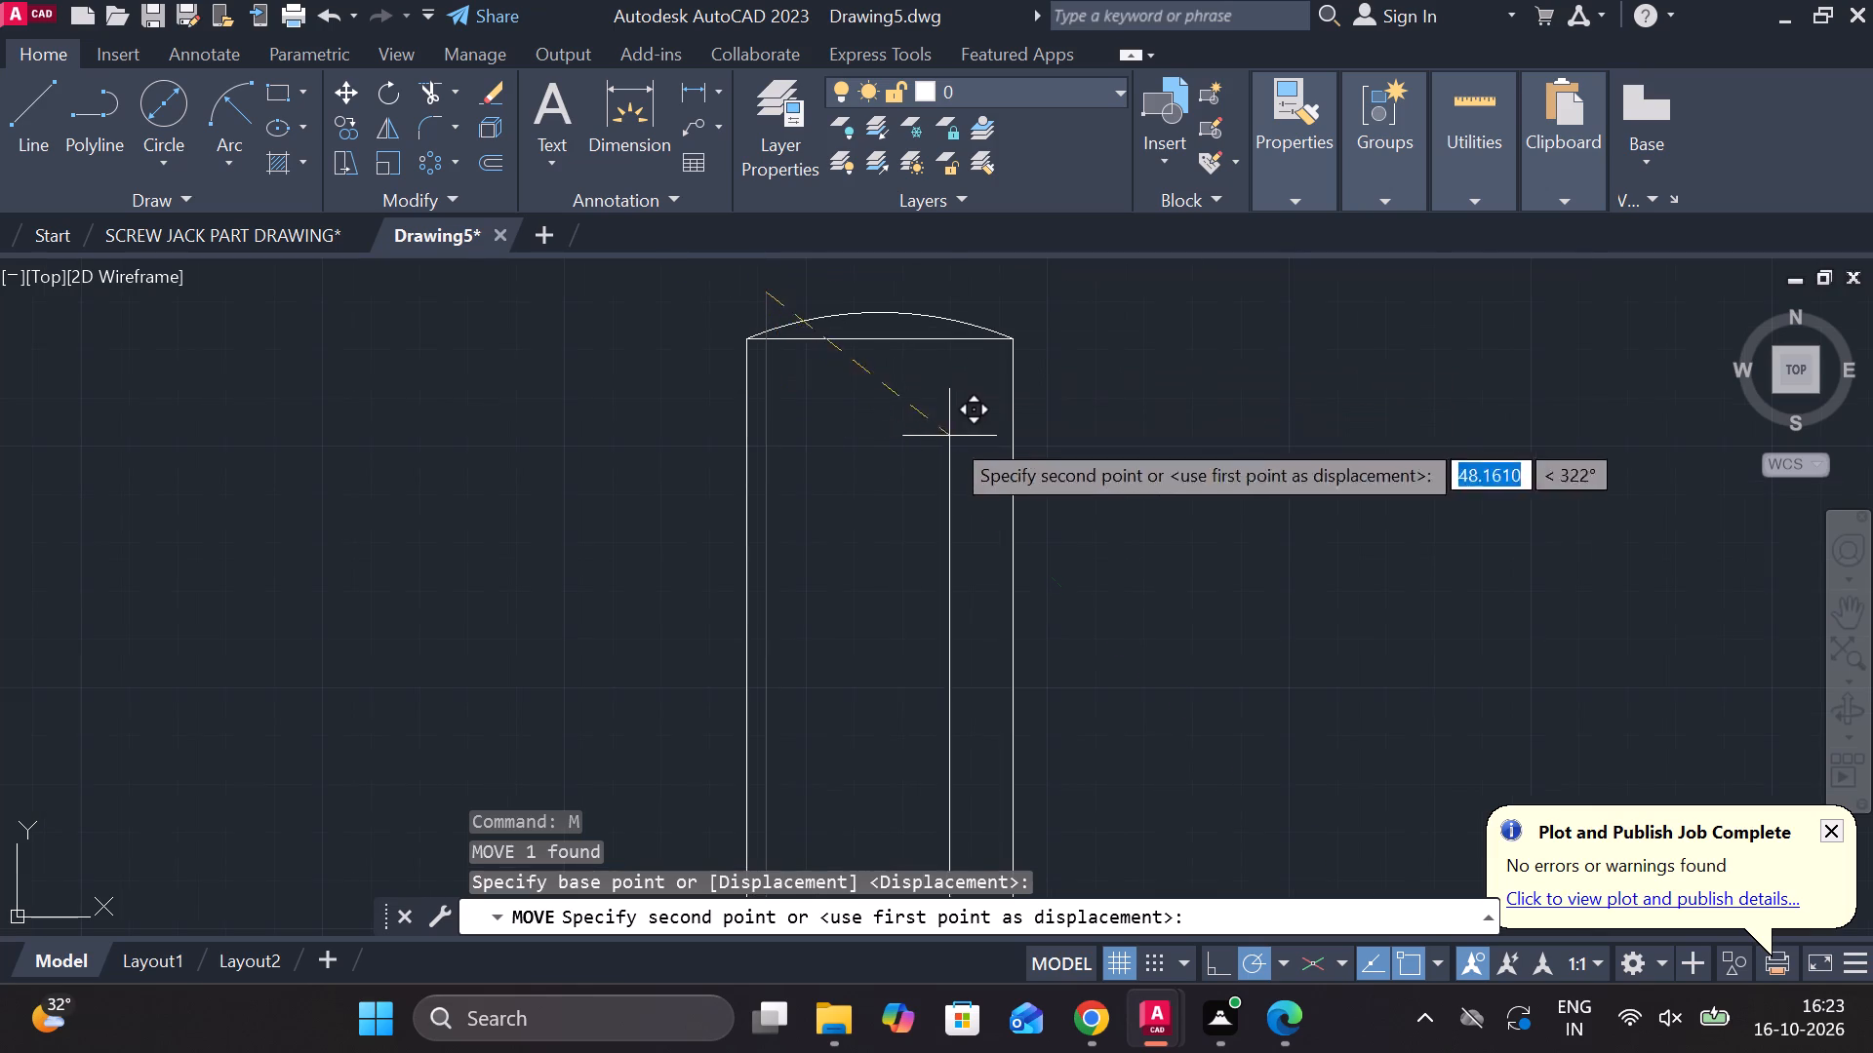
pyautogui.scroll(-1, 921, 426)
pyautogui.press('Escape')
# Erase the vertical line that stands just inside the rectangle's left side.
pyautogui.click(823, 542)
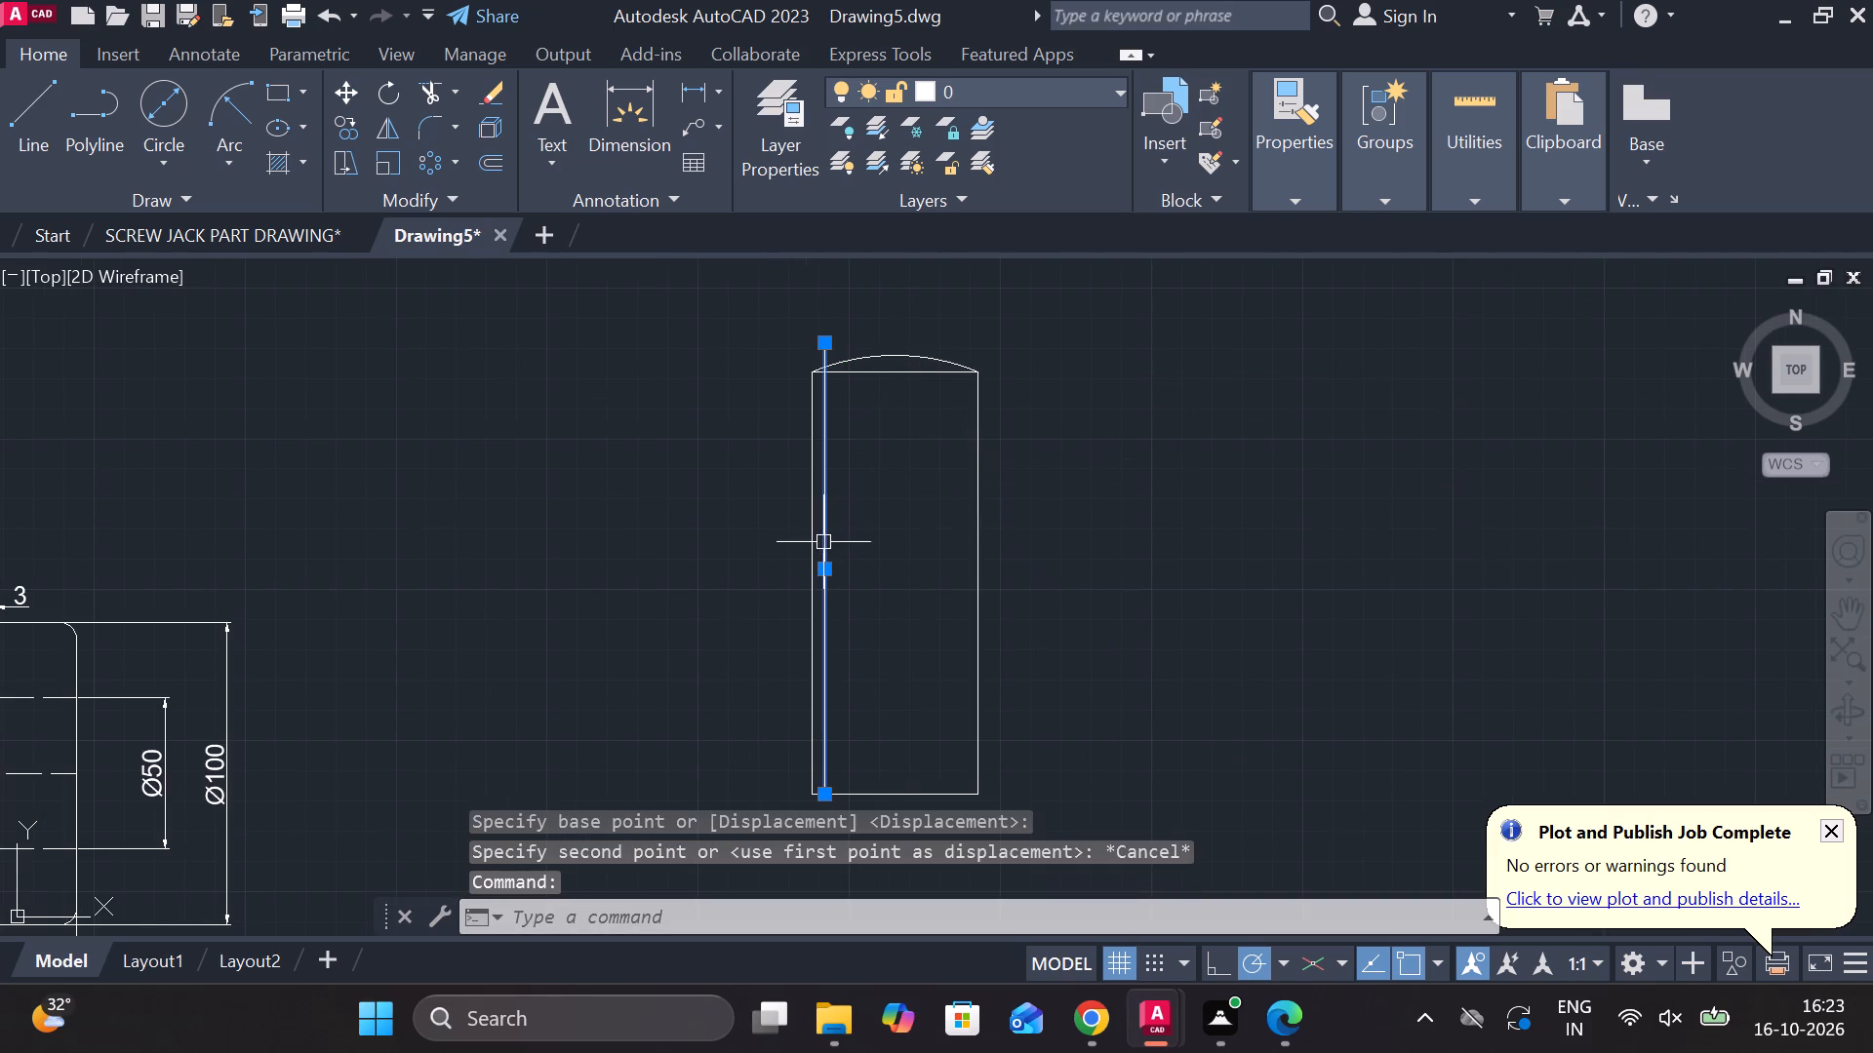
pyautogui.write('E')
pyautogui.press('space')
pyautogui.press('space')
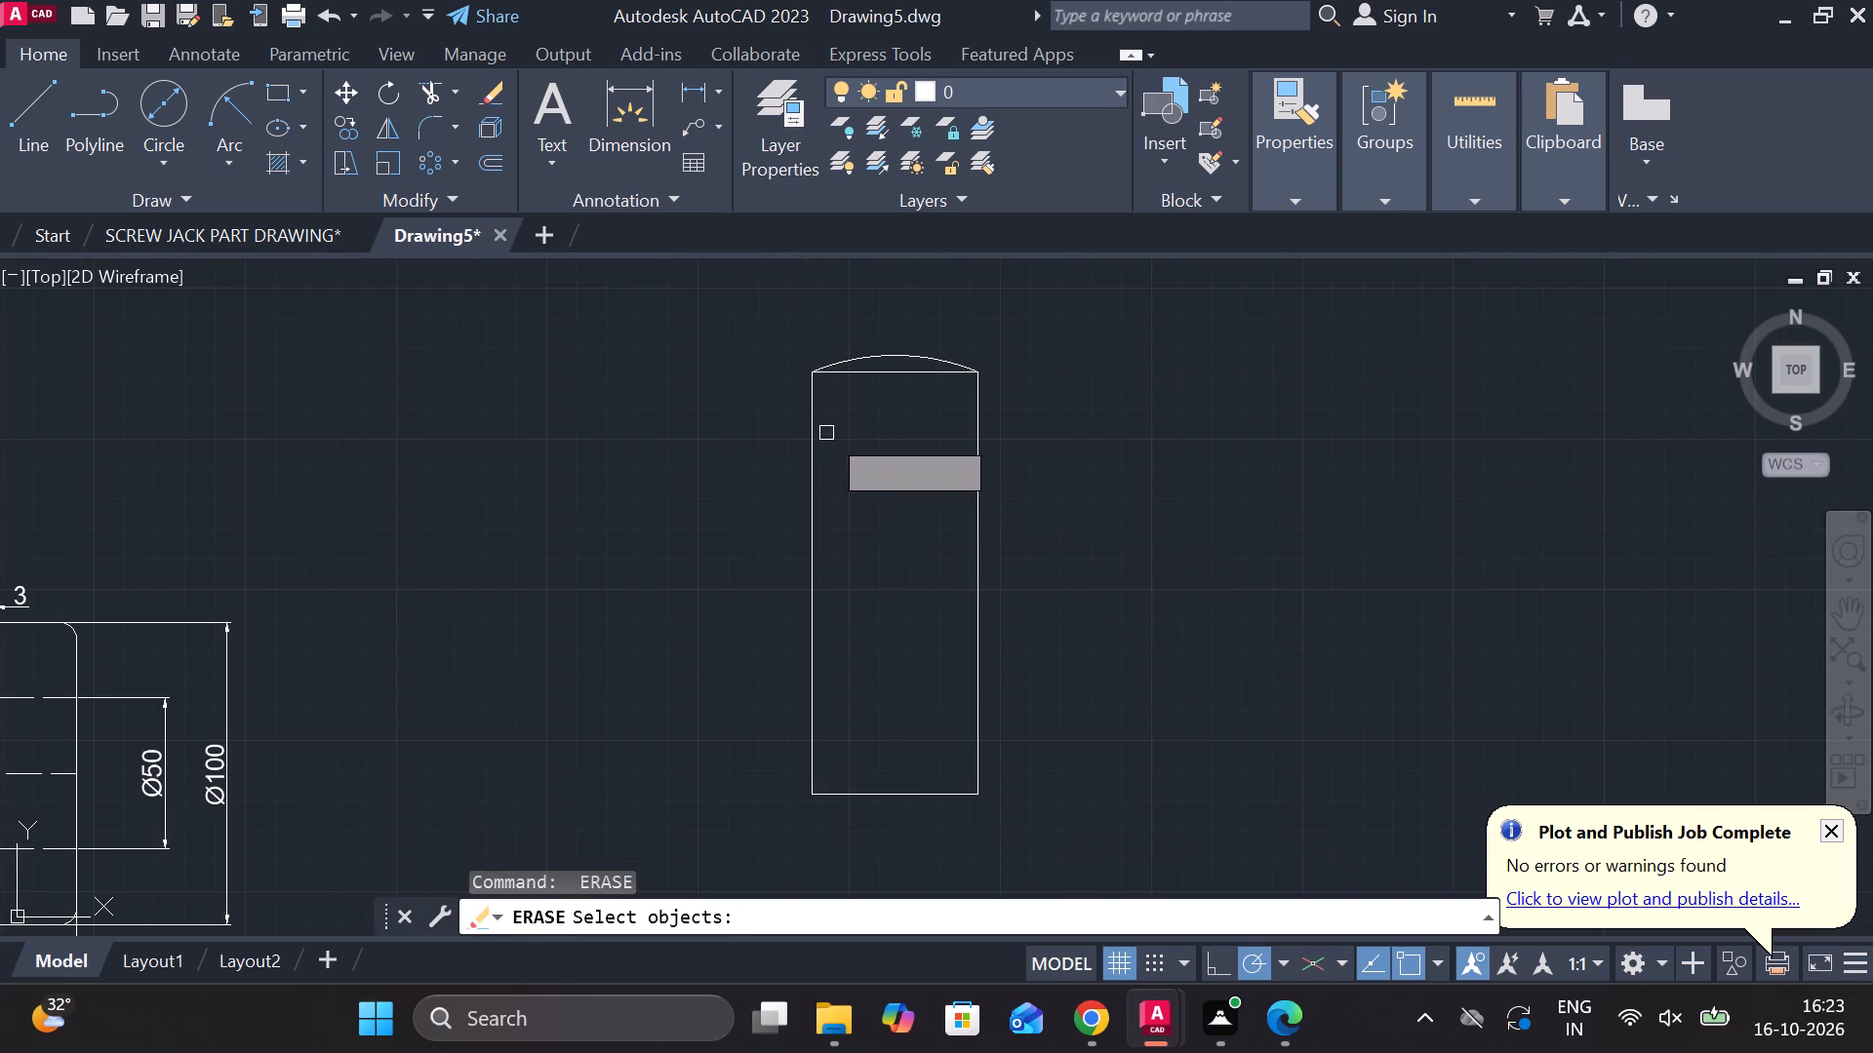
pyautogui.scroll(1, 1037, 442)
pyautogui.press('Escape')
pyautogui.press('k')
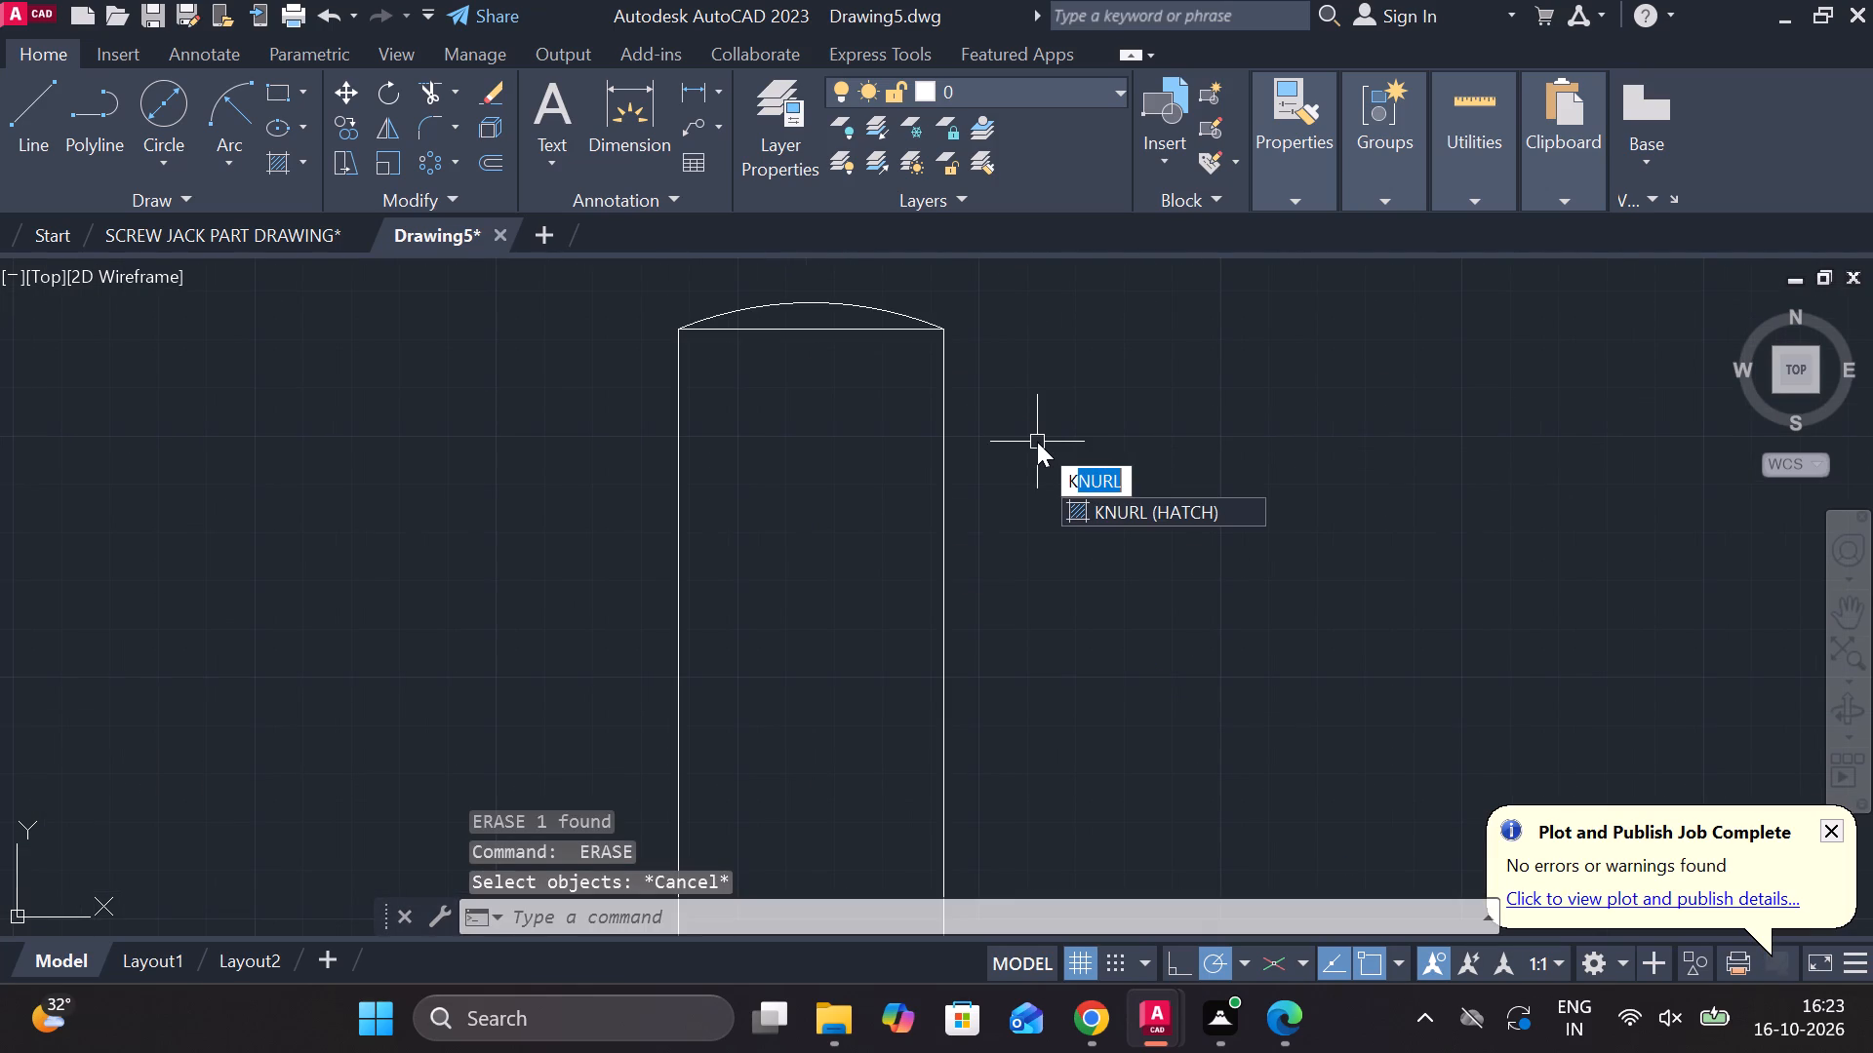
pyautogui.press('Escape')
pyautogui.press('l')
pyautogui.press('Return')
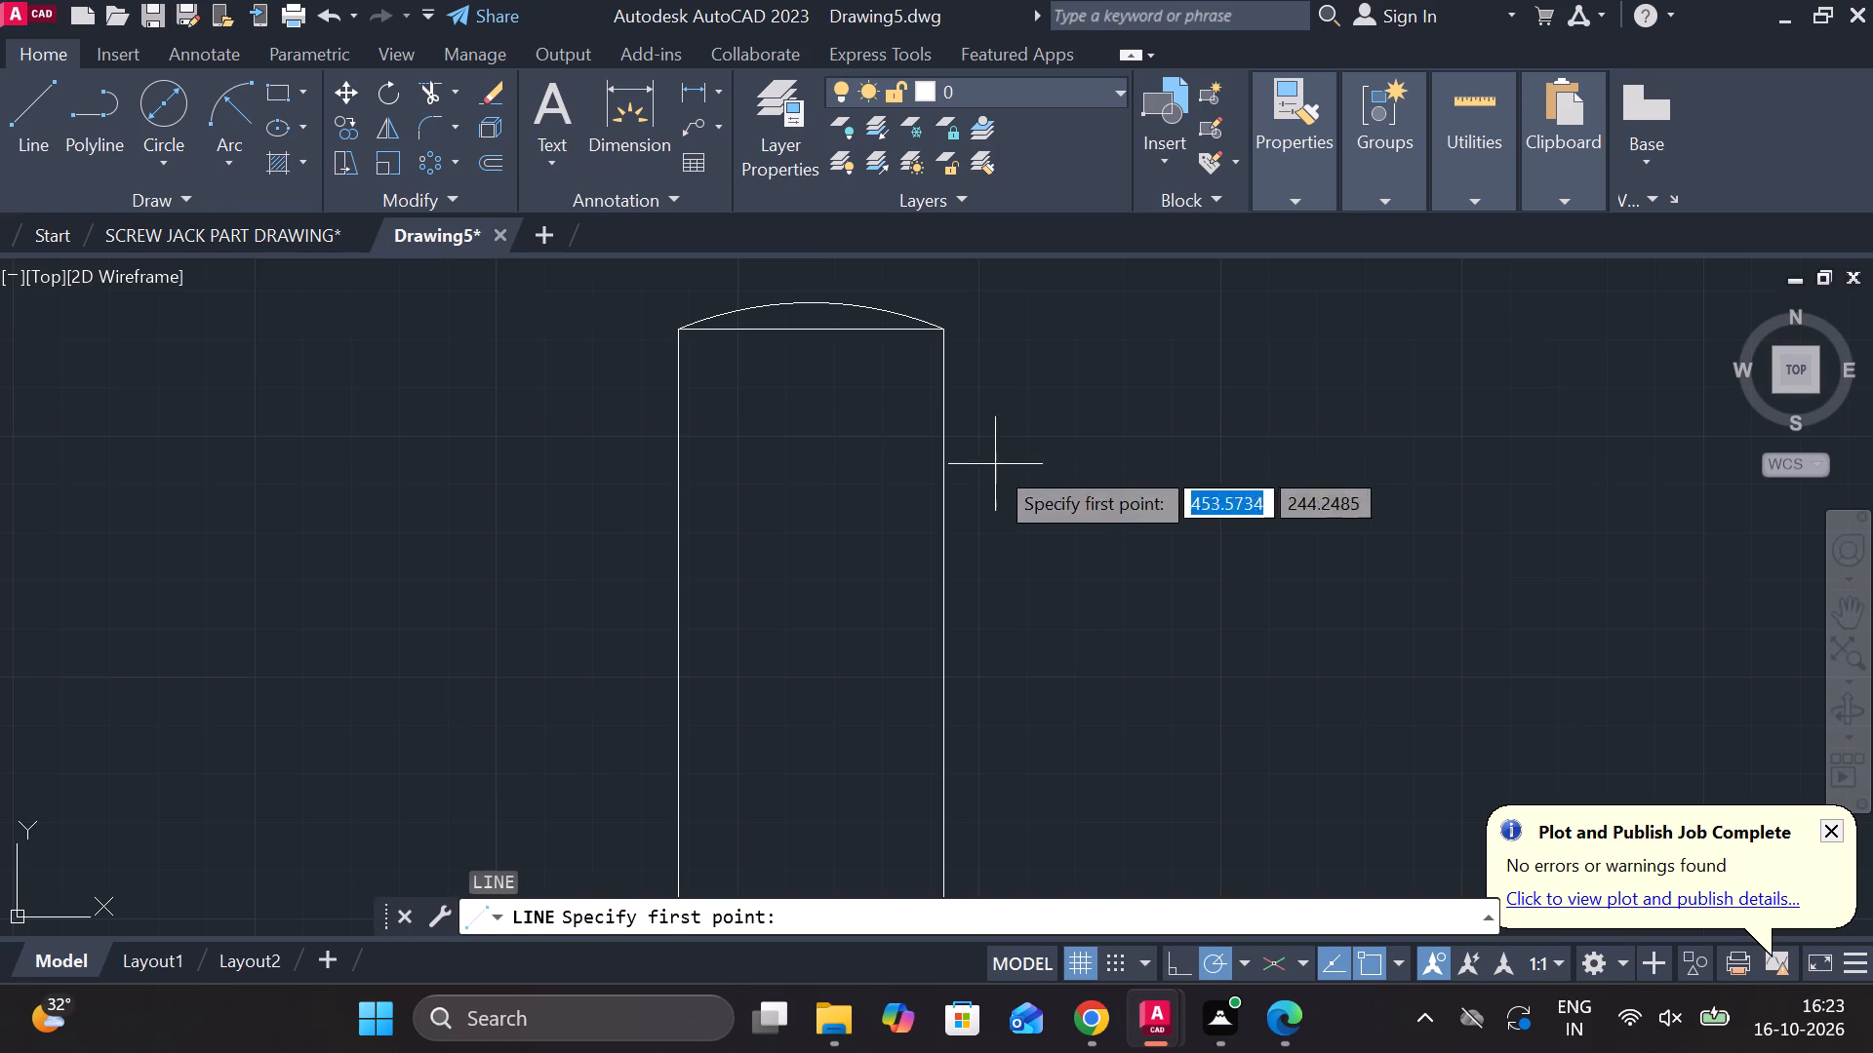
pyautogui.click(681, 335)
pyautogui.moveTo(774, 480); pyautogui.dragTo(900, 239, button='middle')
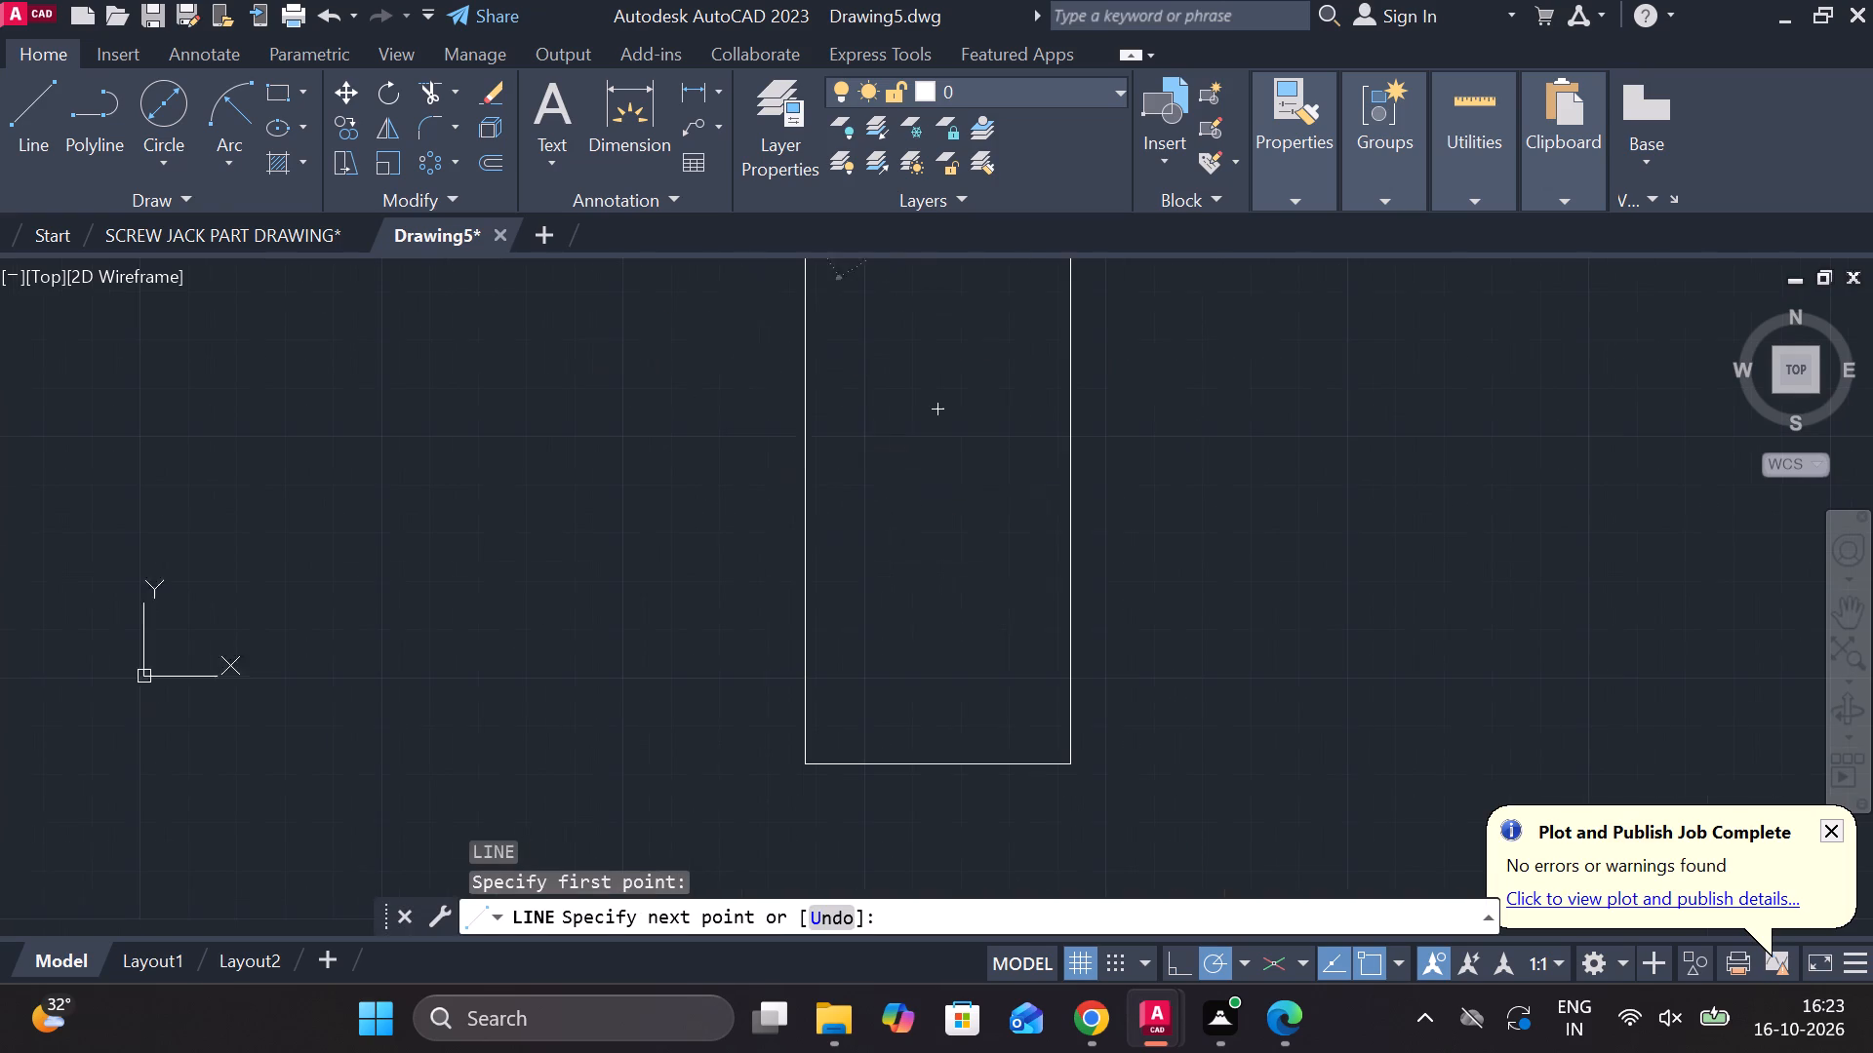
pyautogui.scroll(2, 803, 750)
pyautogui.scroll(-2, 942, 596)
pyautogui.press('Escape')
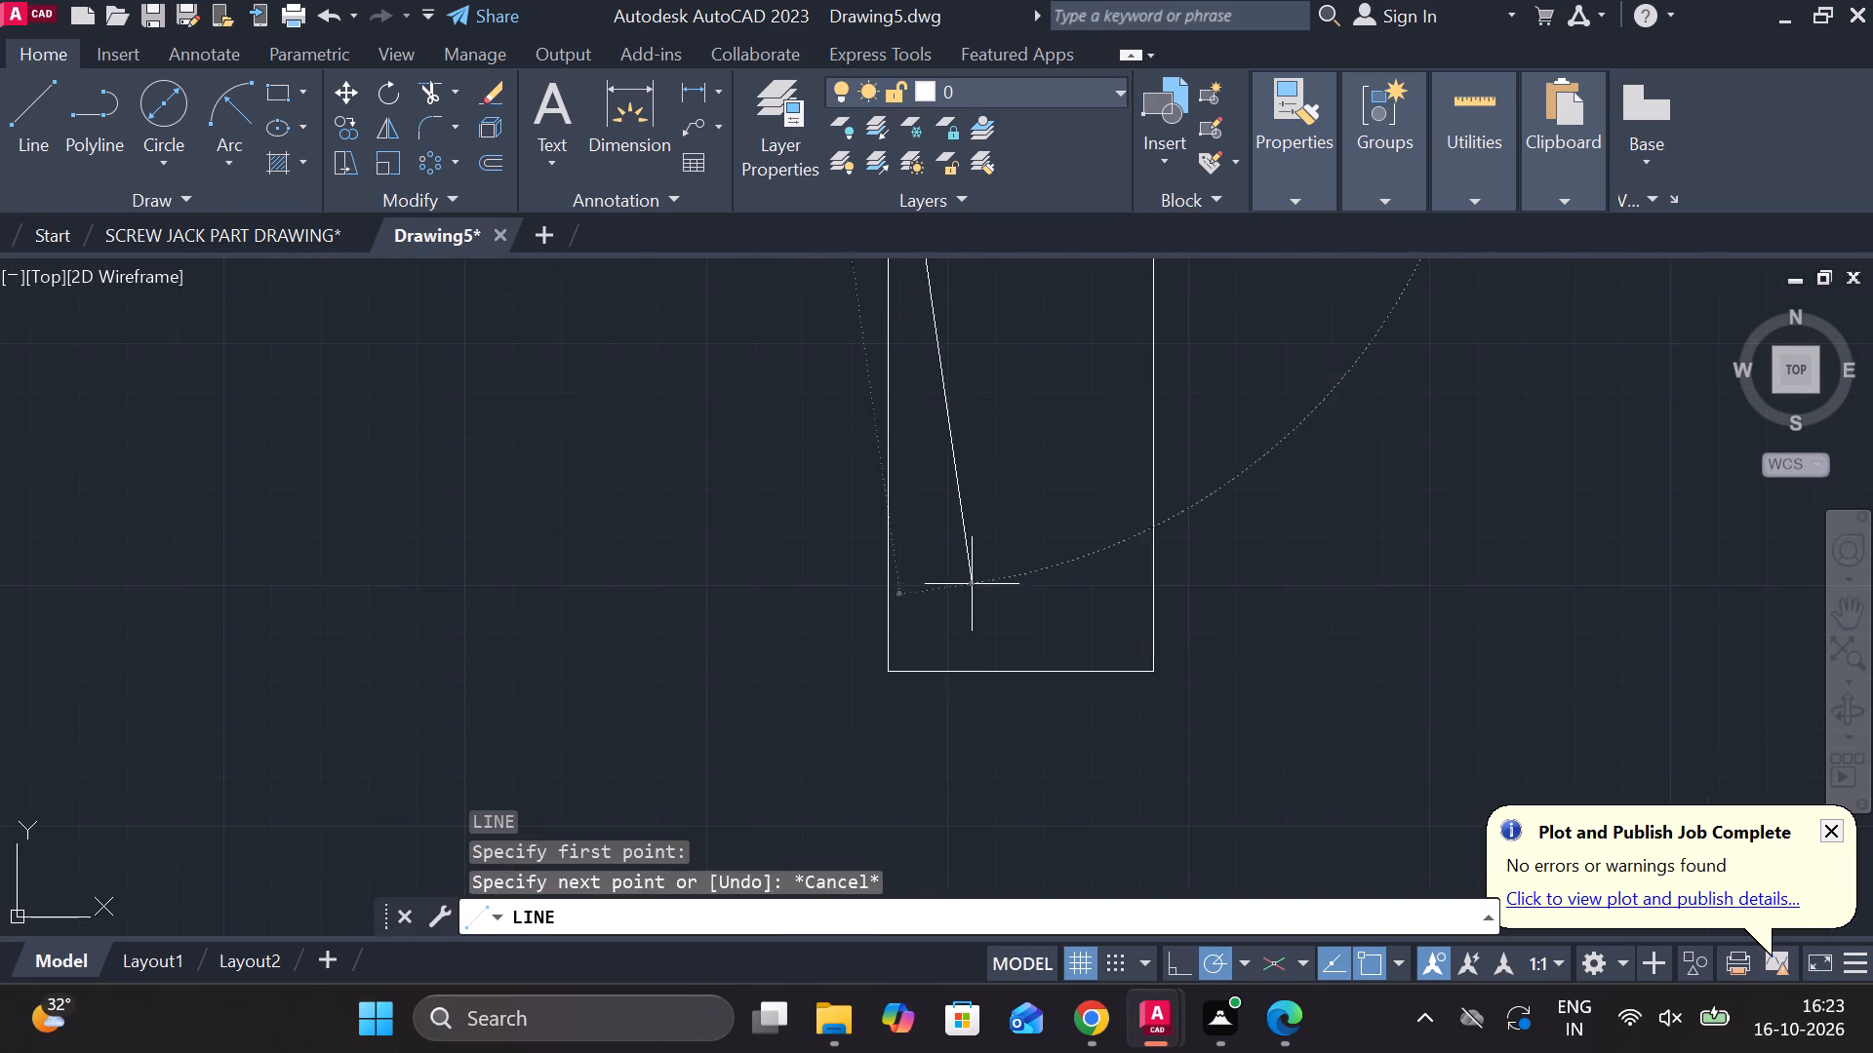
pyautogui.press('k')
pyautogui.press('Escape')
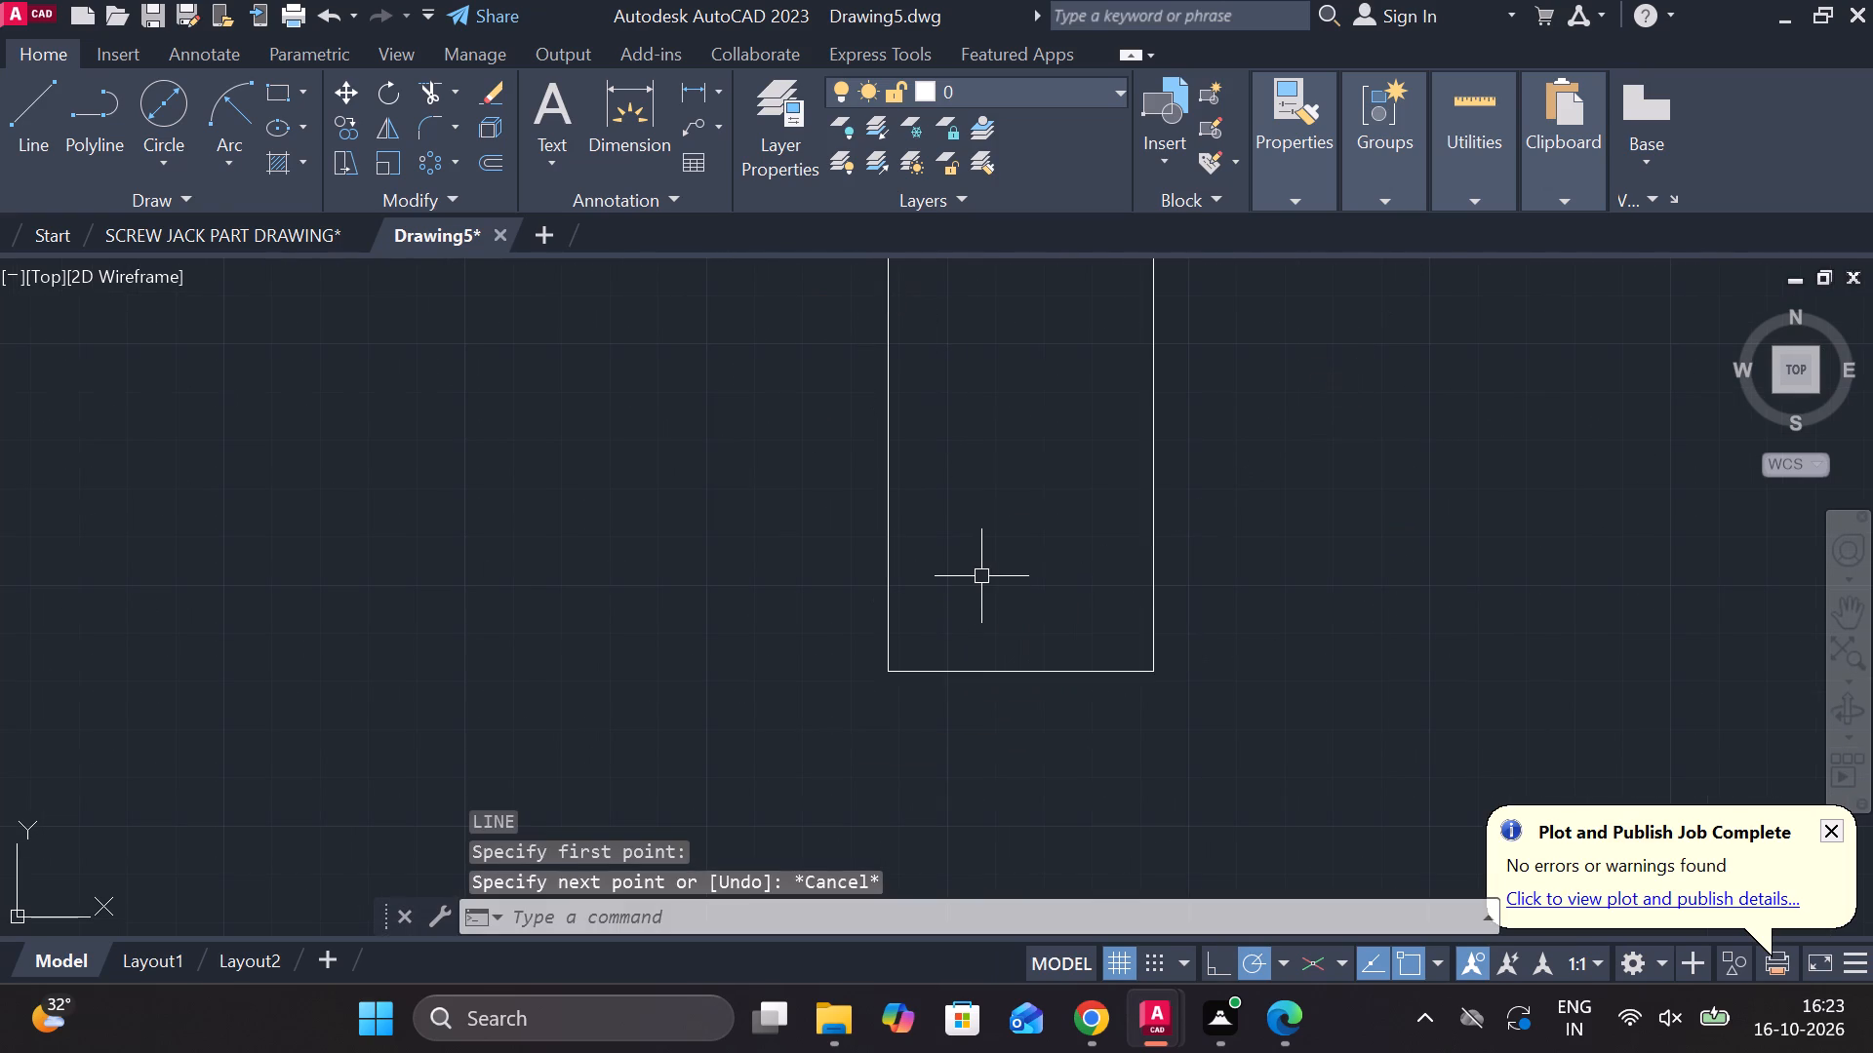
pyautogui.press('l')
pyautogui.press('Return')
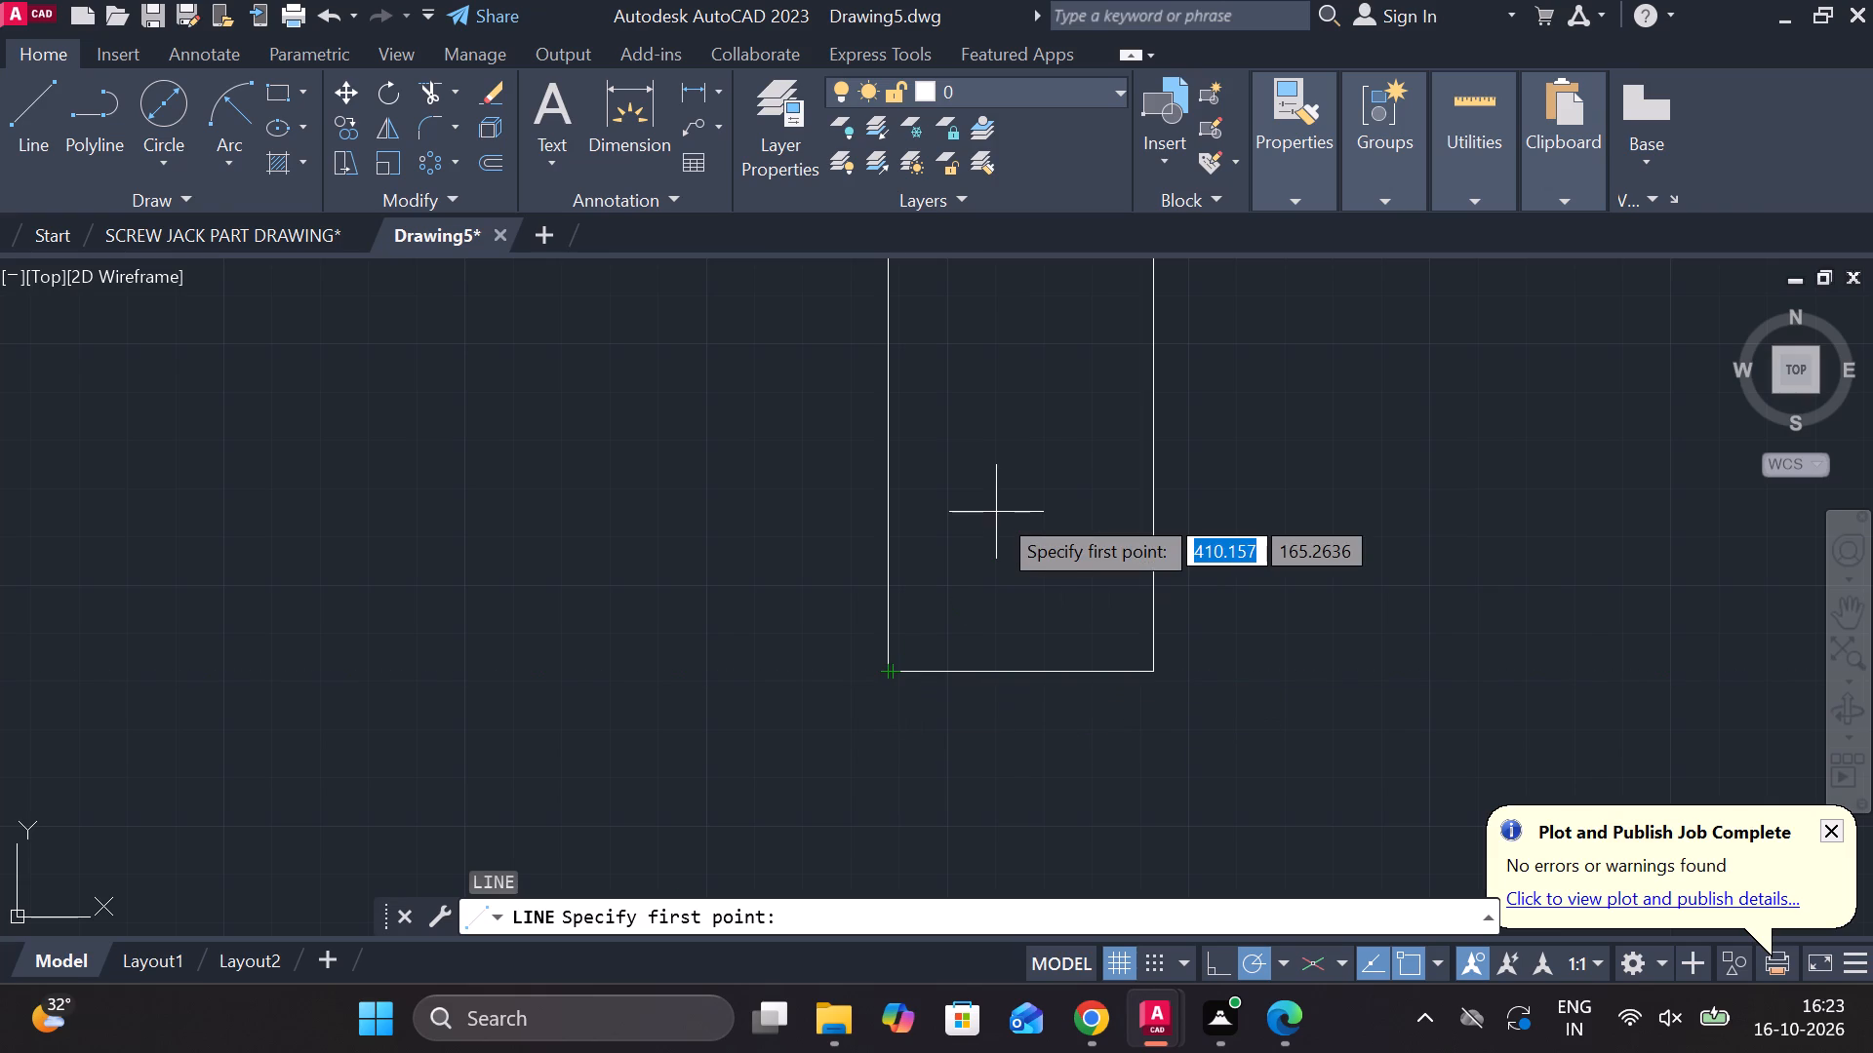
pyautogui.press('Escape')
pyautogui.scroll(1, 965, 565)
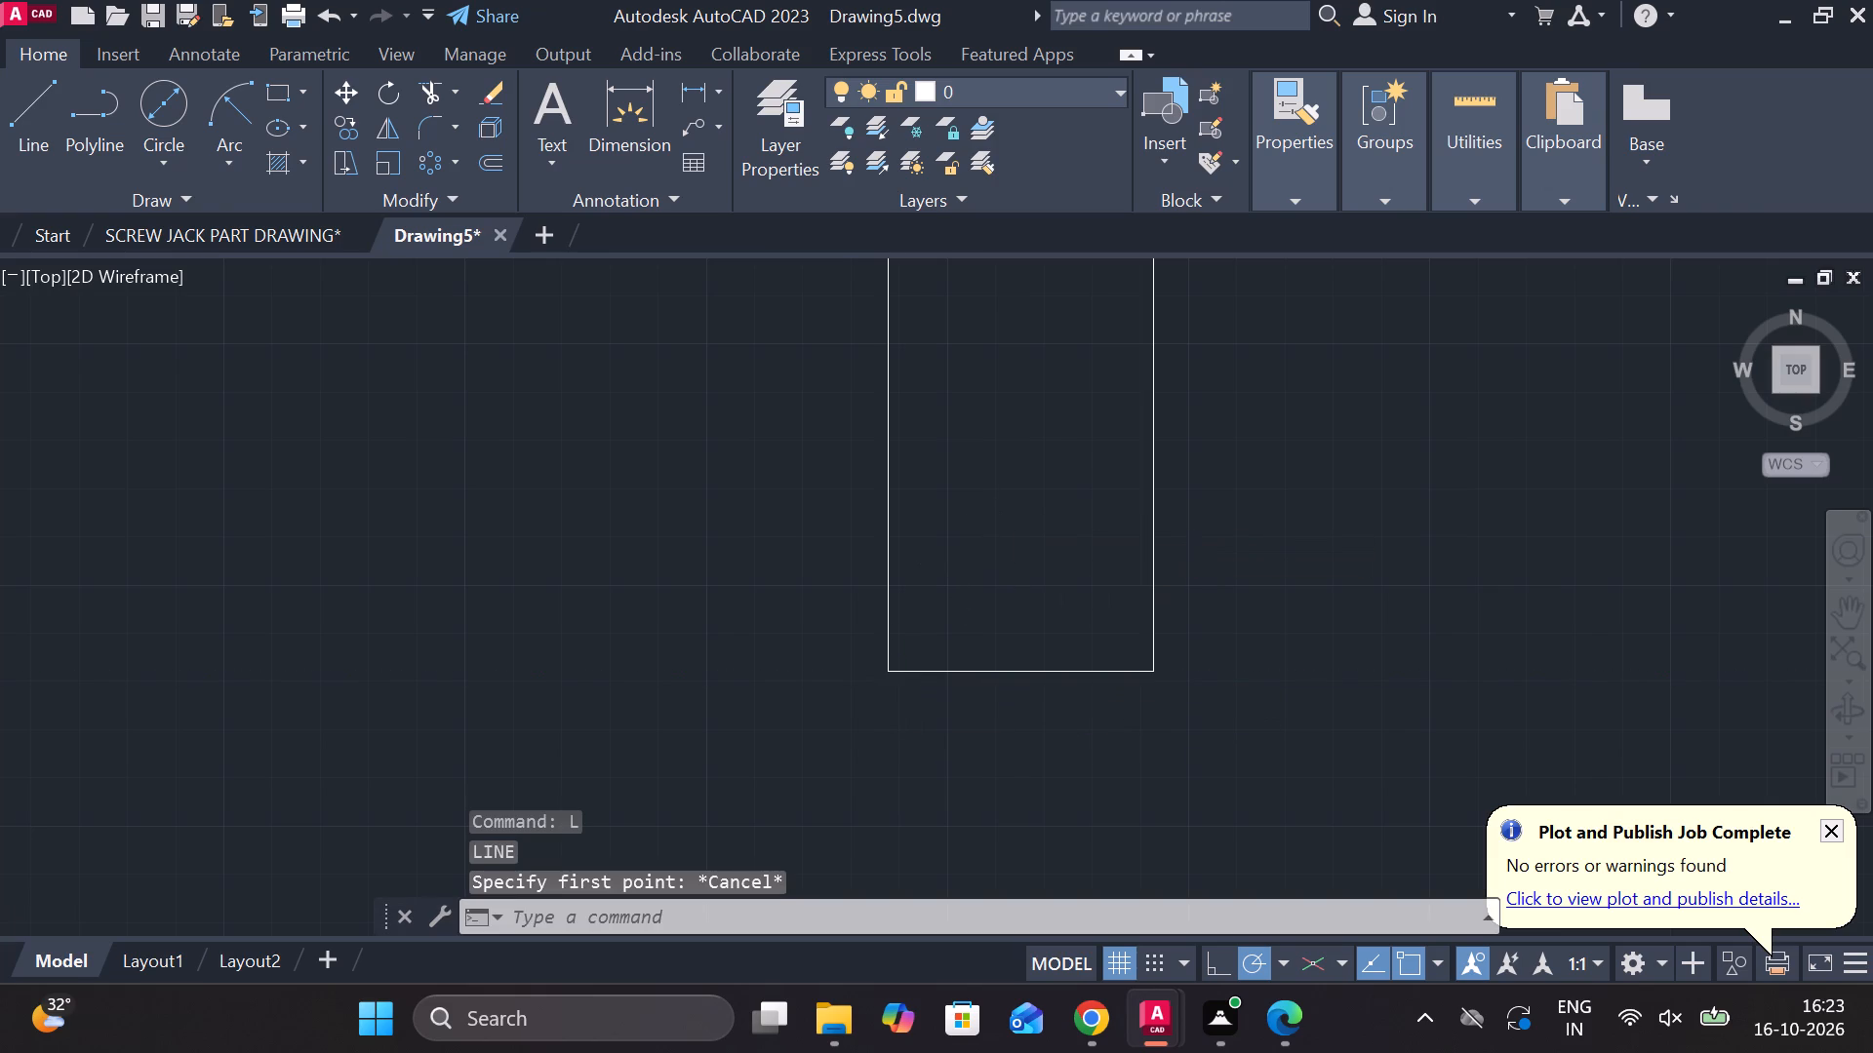
# Draw a slanted line from a point 2 along the bottom edge from the lower-left corner up to the rectangle's upper-left corner.
pyautogui.press('l')
pyautogui.press('Return')
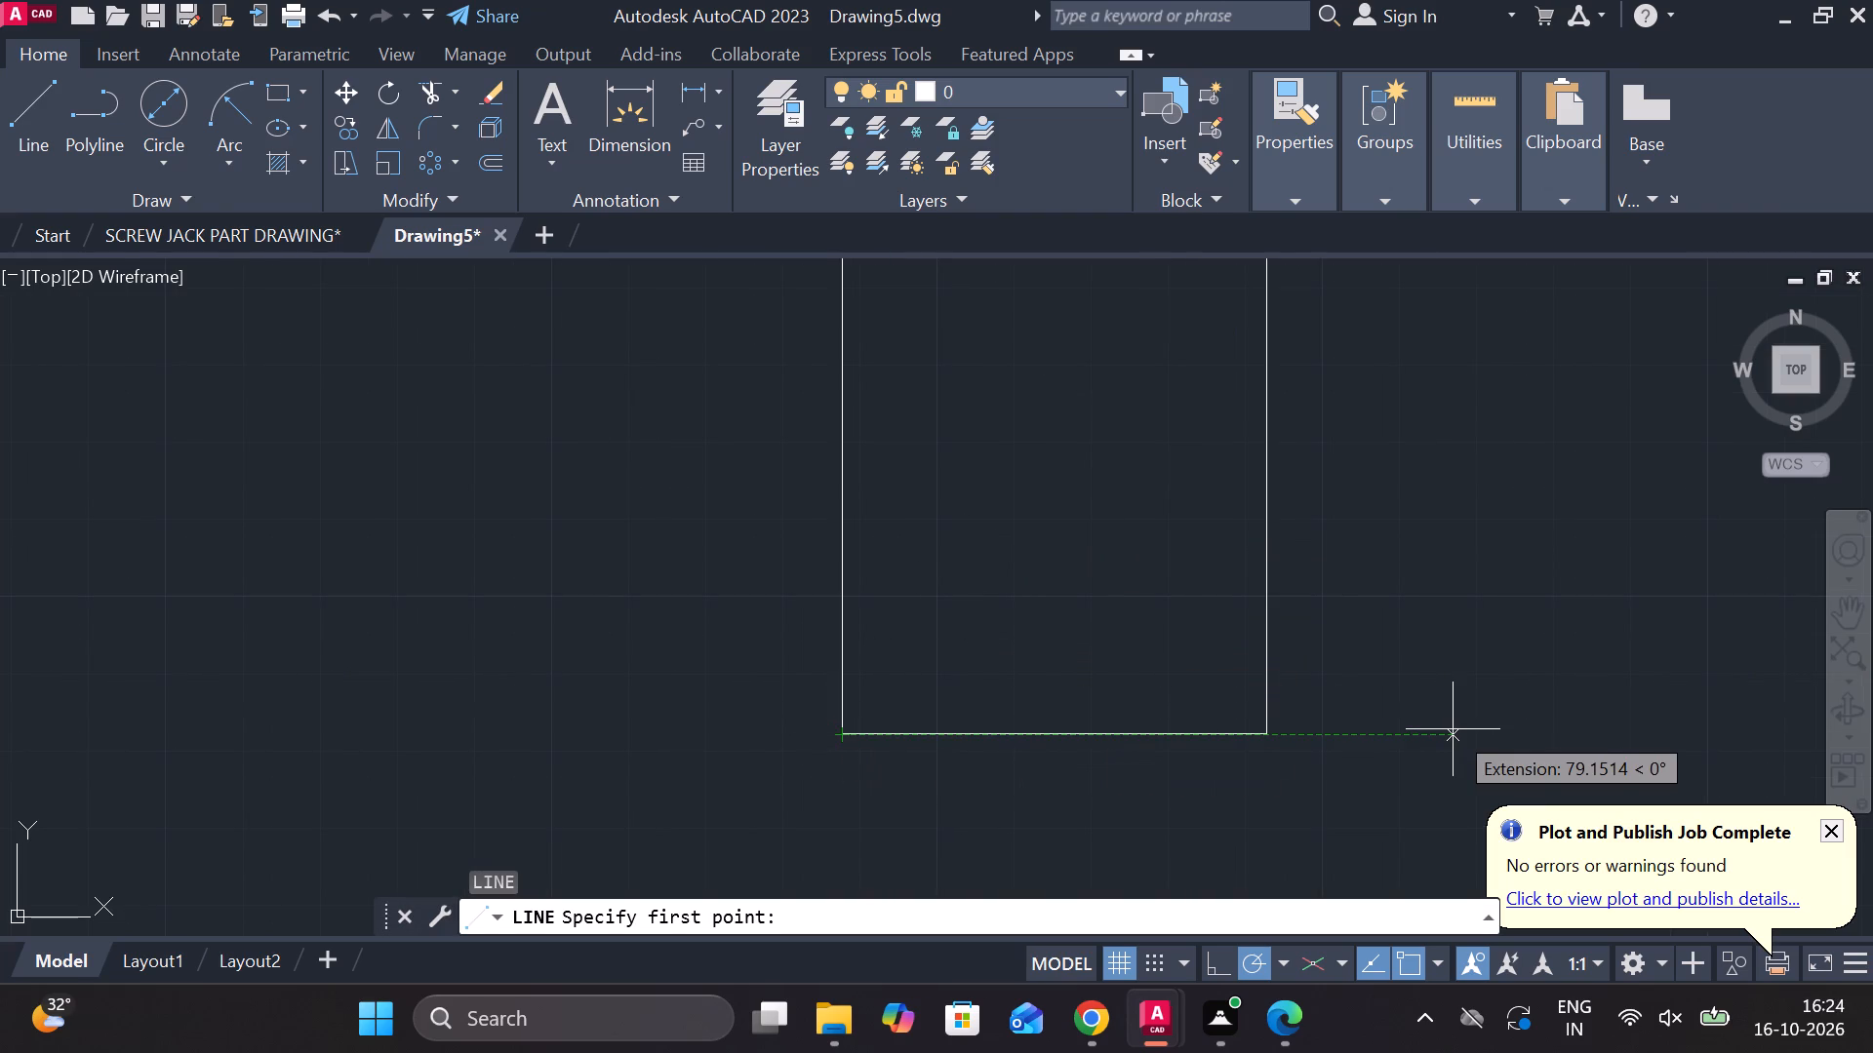
pyautogui.write('2')
pyautogui.press('space')
pyautogui.moveTo(1040, 368); pyautogui.dragTo(1147, 602, button='middle')
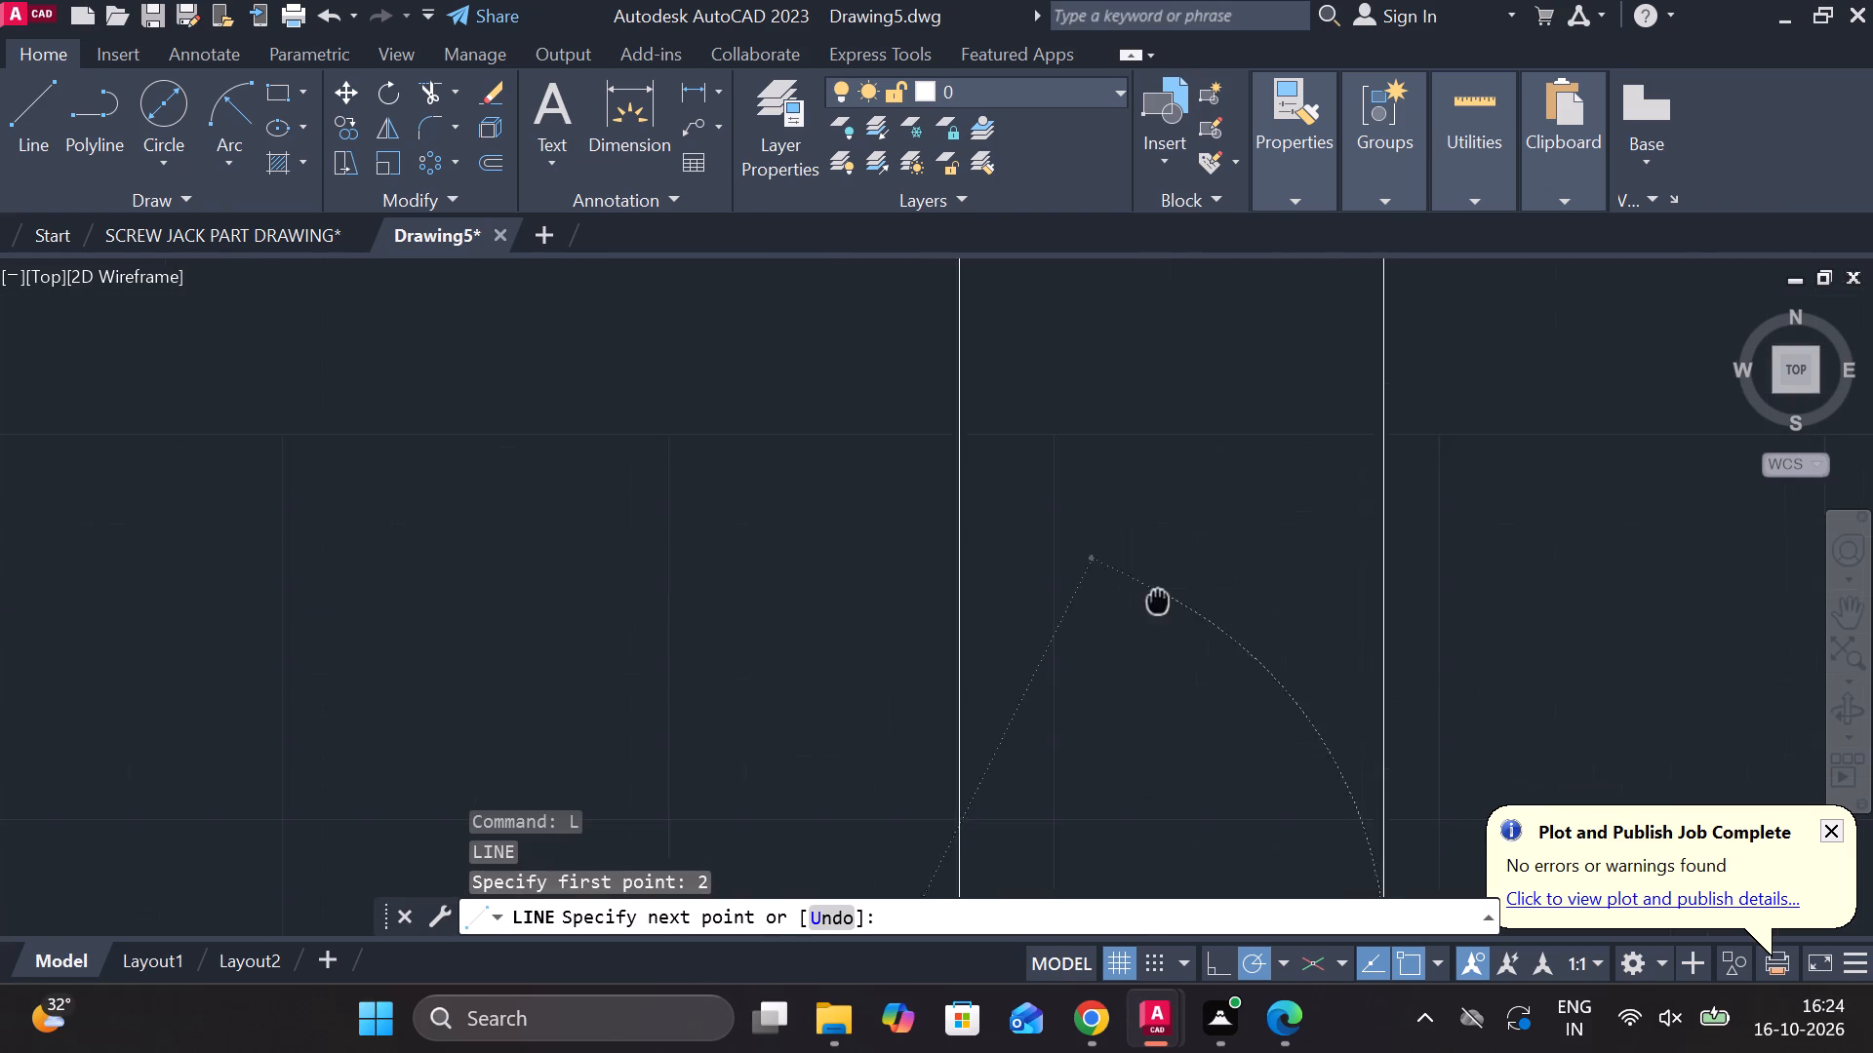
pyautogui.moveTo(965, 289); pyautogui.dragTo(972, 752, button='middle')
pyautogui.scroll(2, 968, 531)
pyautogui.moveTo(978, 379); pyautogui.dragTo(1014, 797, button='middle')
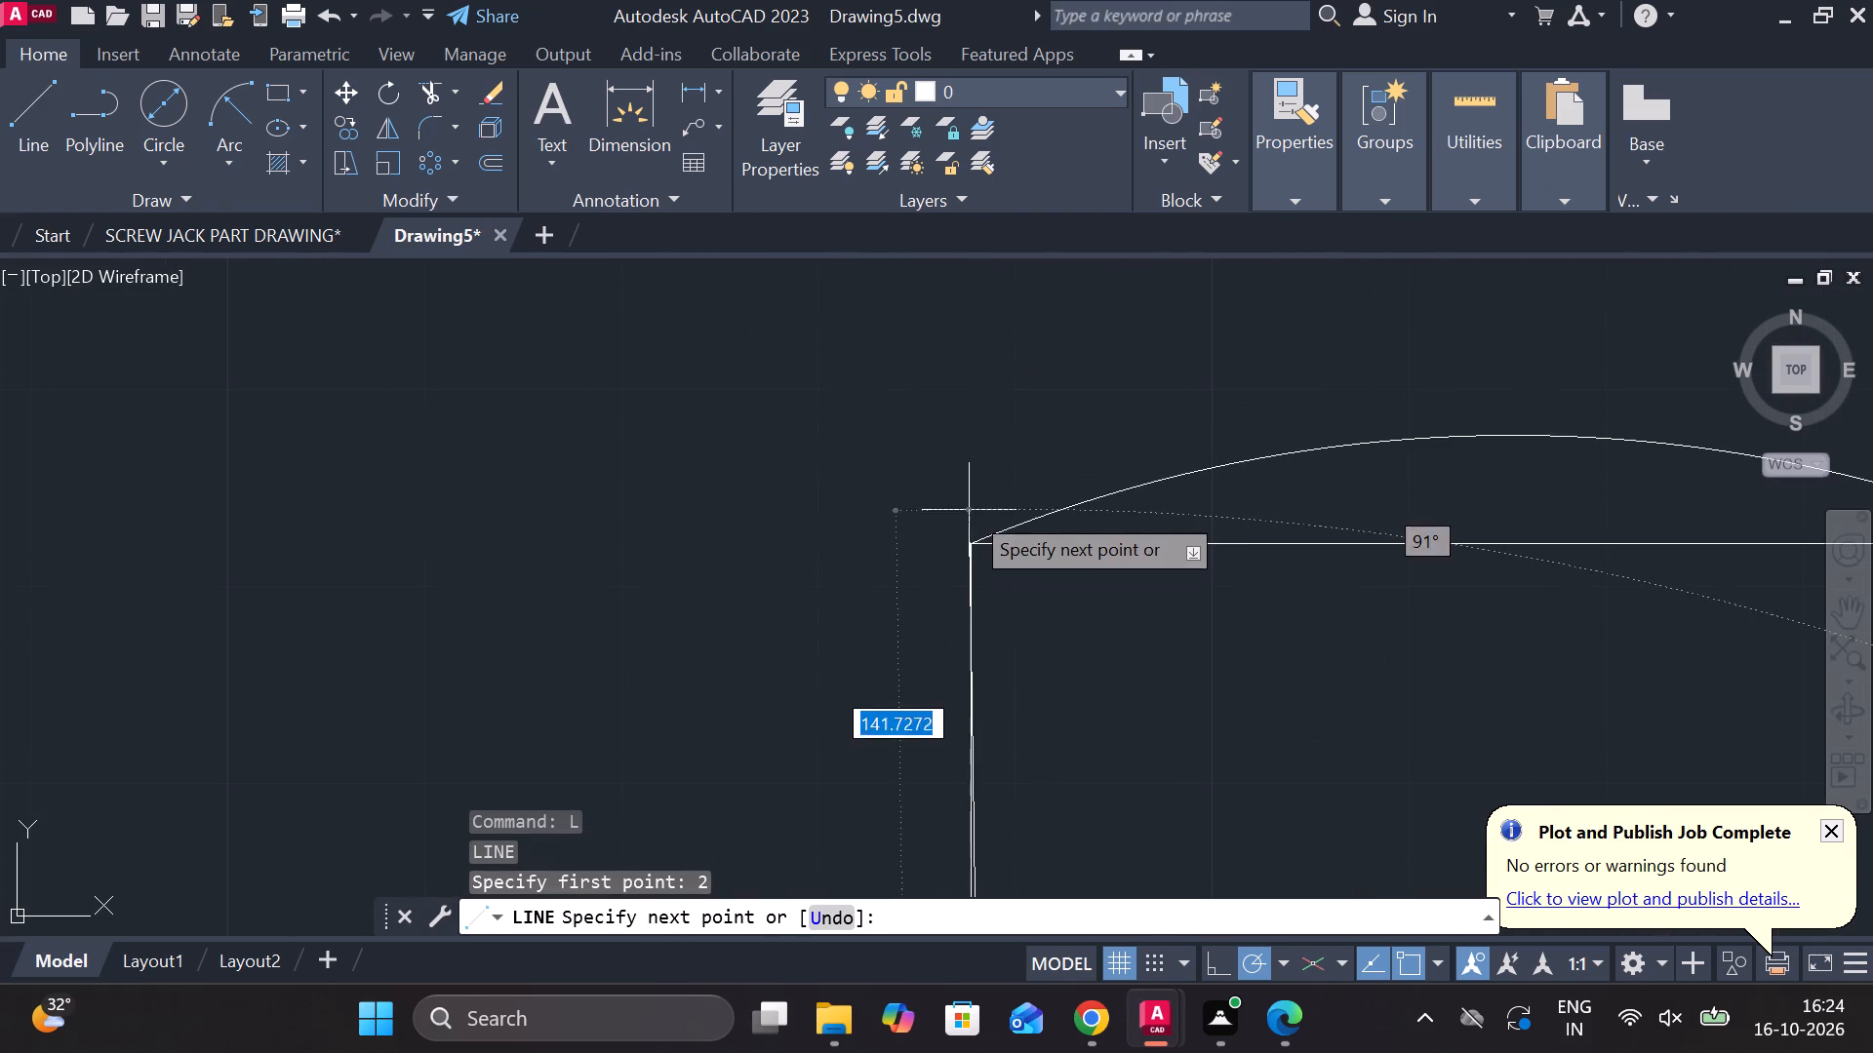
pyautogui.click(976, 535)
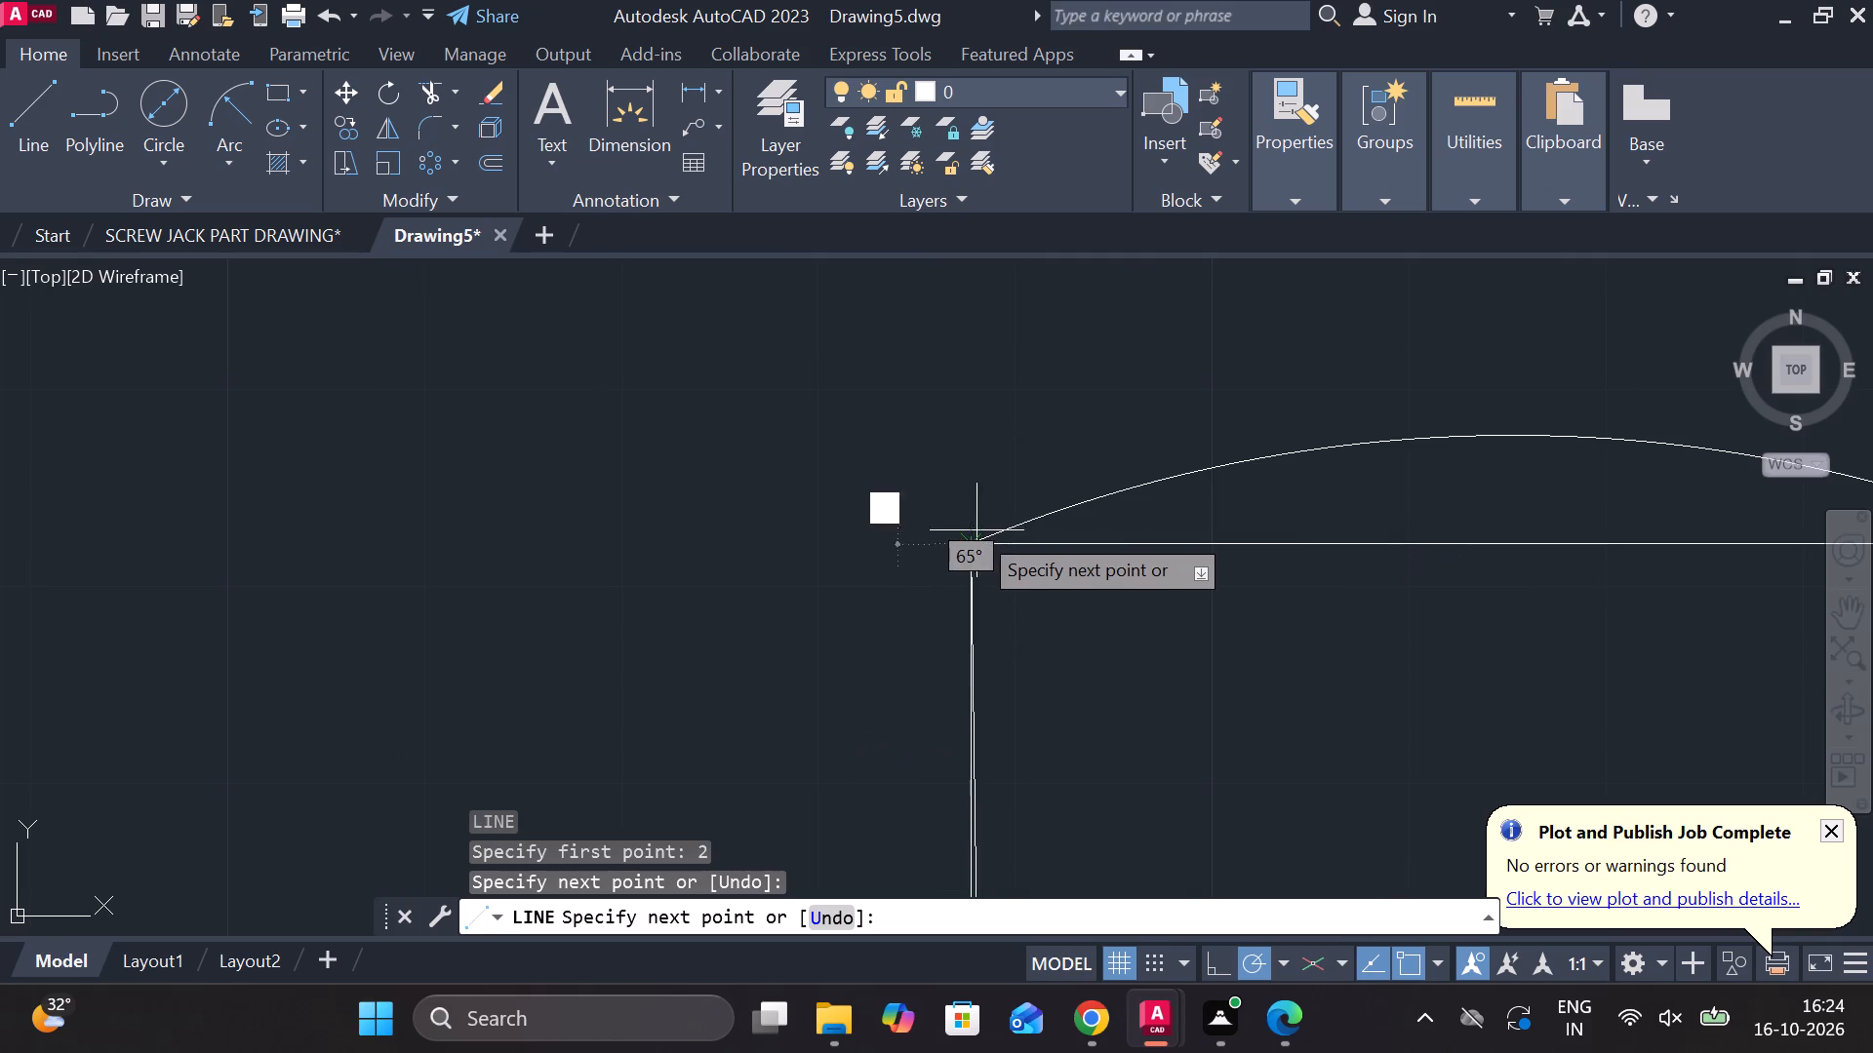
pyautogui.scroll(-2, 976, 522)
pyautogui.moveTo(971, 514); pyautogui.dragTo(720, 0, button='middle')
pyautogui.press('Escape')
pyautogui.moveTo(778, 527); pyautogui.dragTo(993, 191, button='middle')
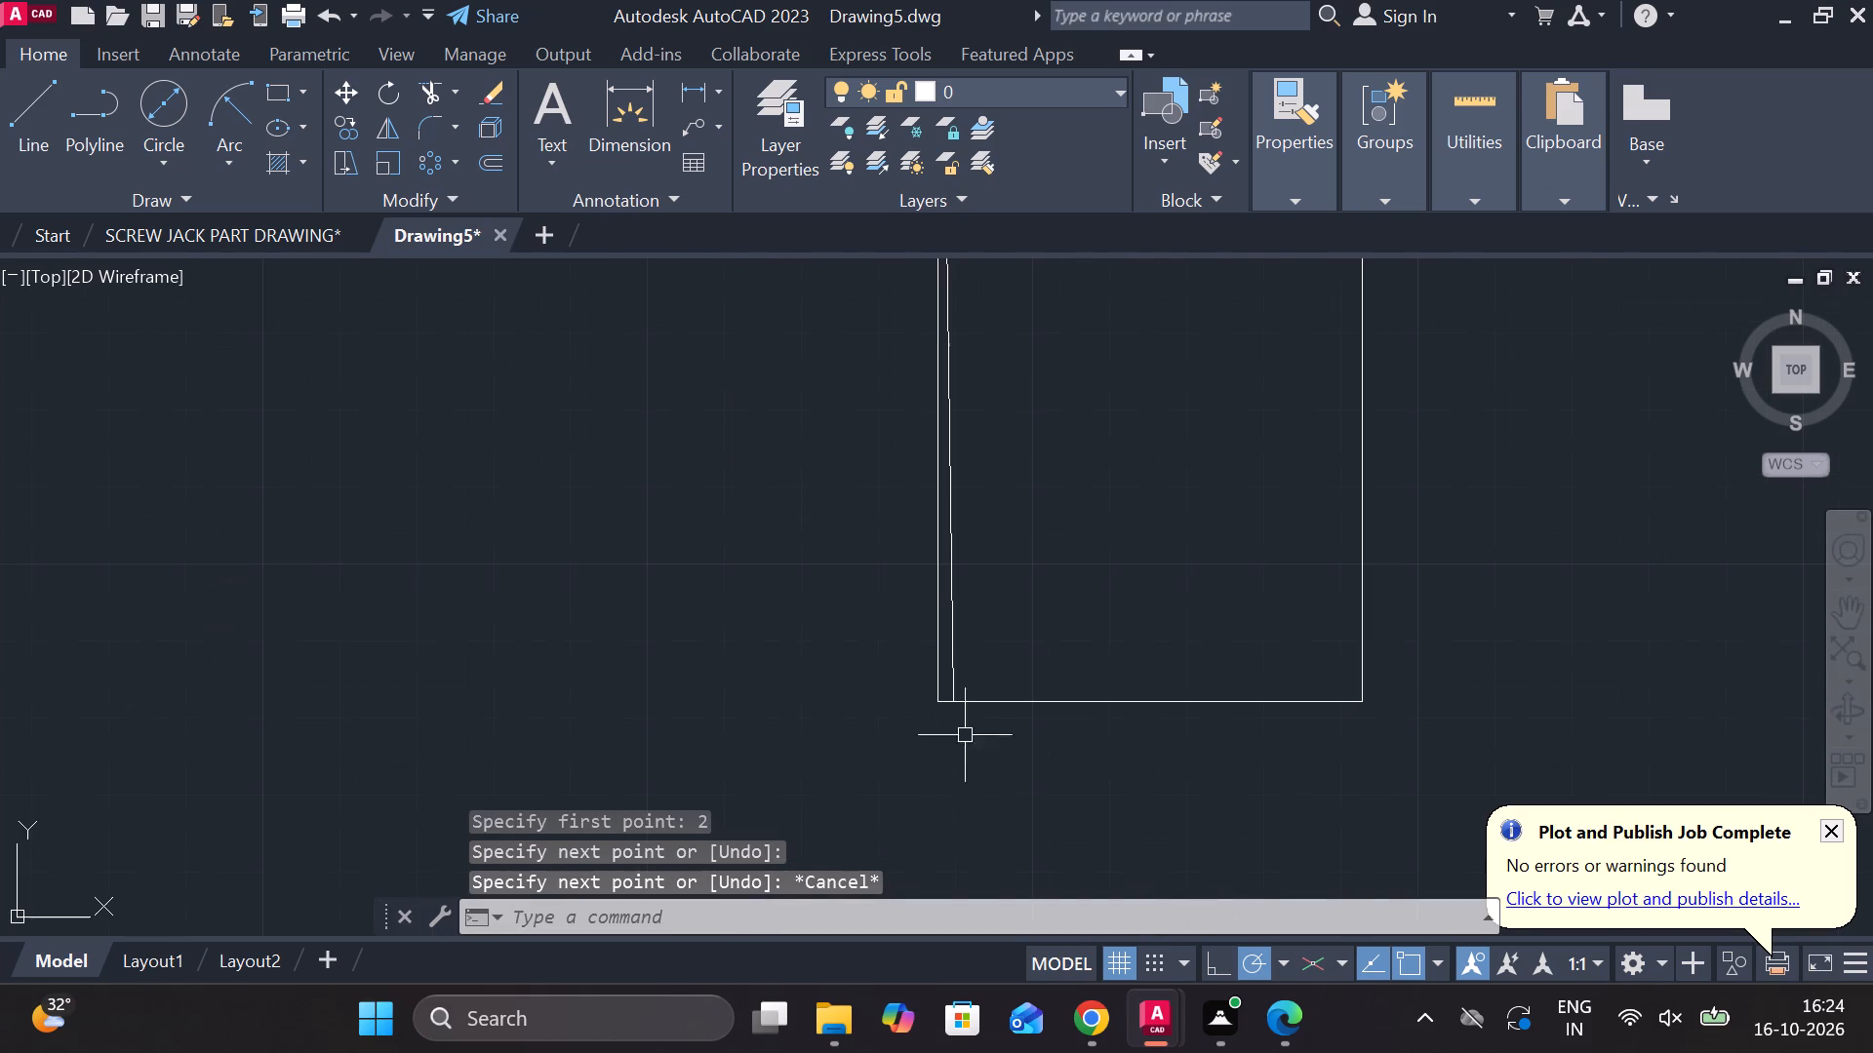
# Trim away the rectangle's vertical left side and the short bottom-edge stub outside the slanted line.
pyautogui.write('TR')
pyautogui.scroll(1, 946, 728)
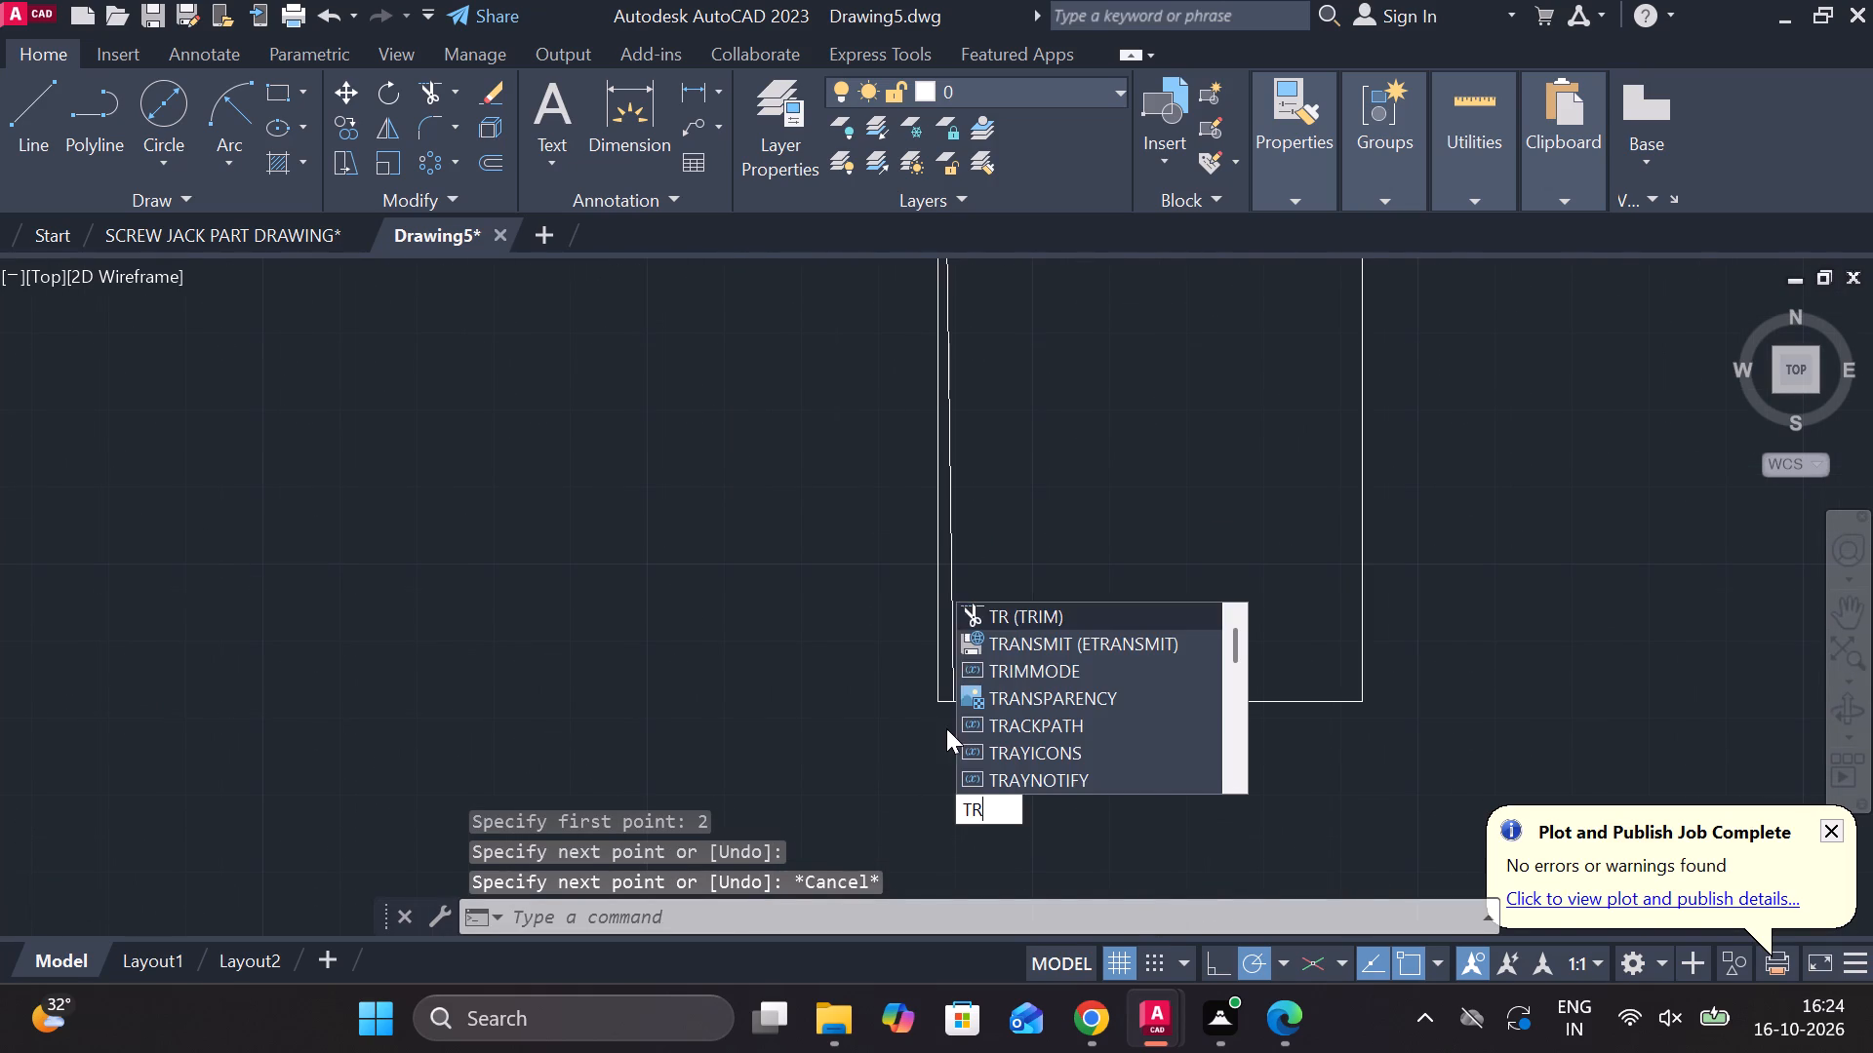
pyautogui.scroll(1, 946, 728)
pyautogui.click(1055, 603)
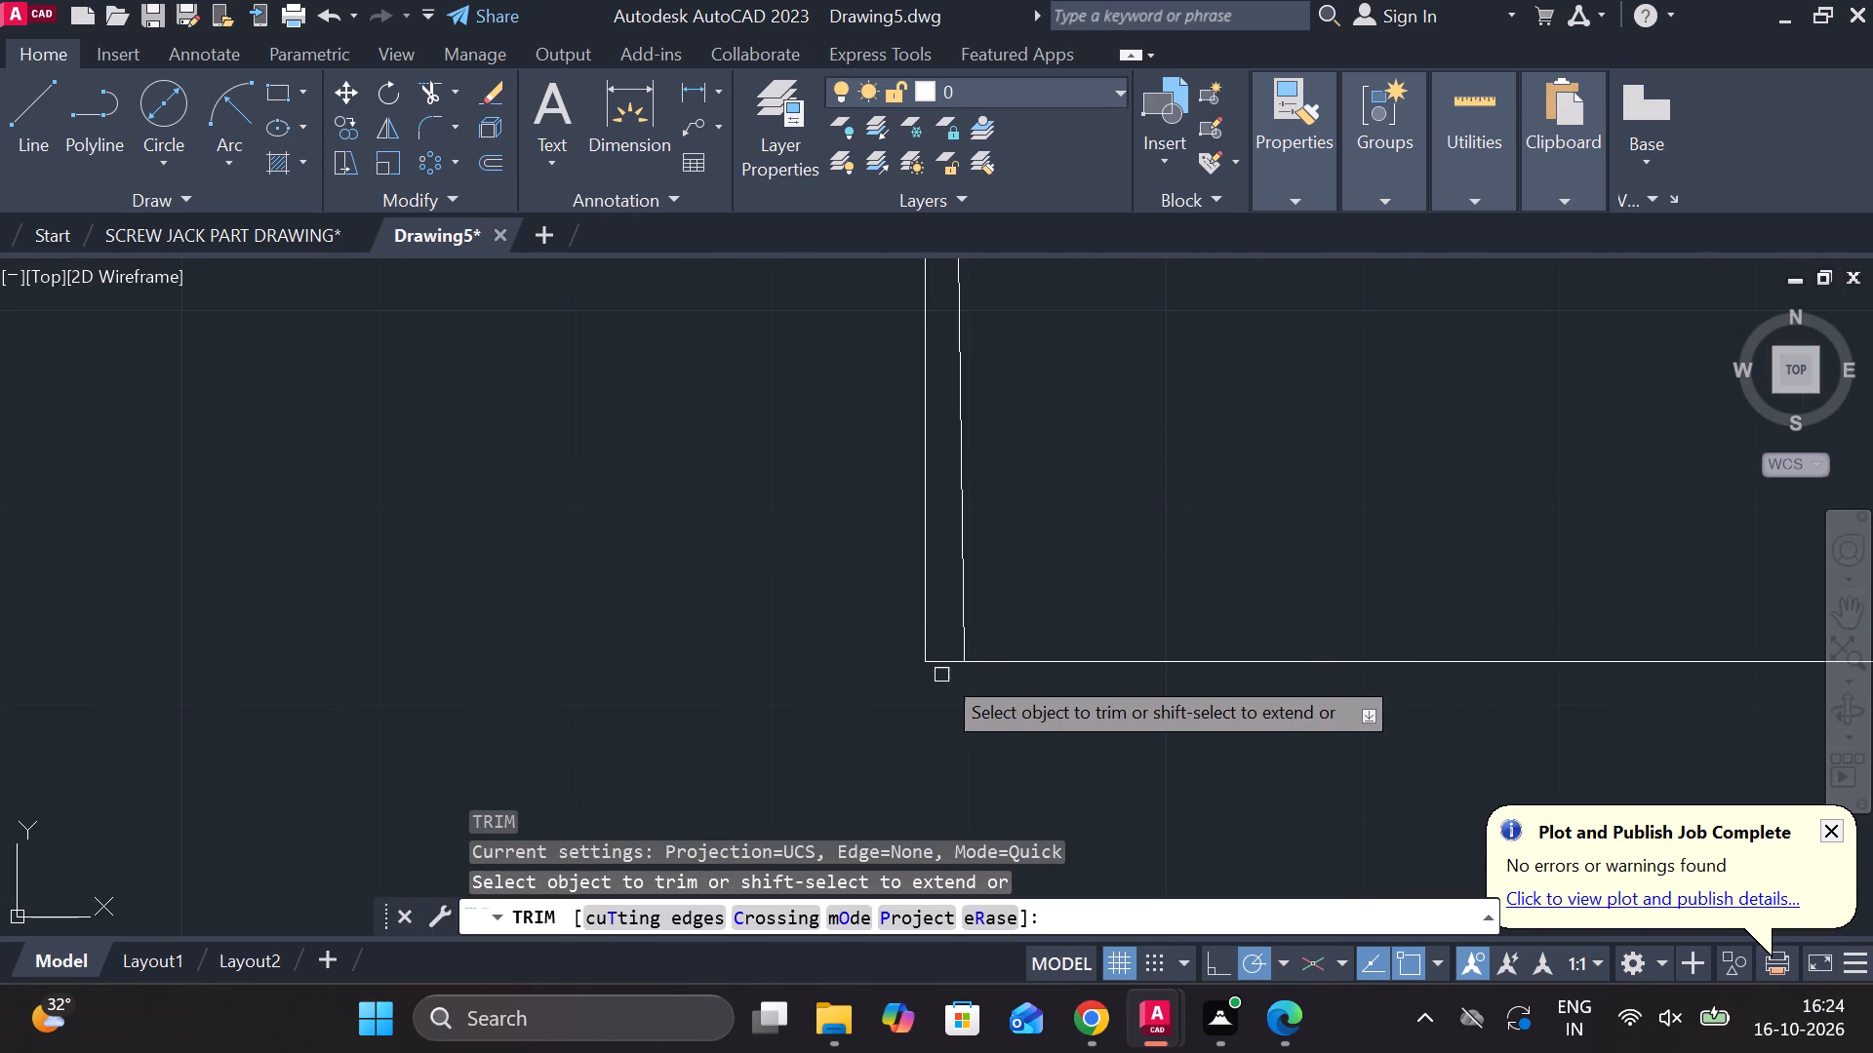
pyautogui.click(936, 662)
pyautogui.click(934, 647)
pyautogui.click(934, 653)
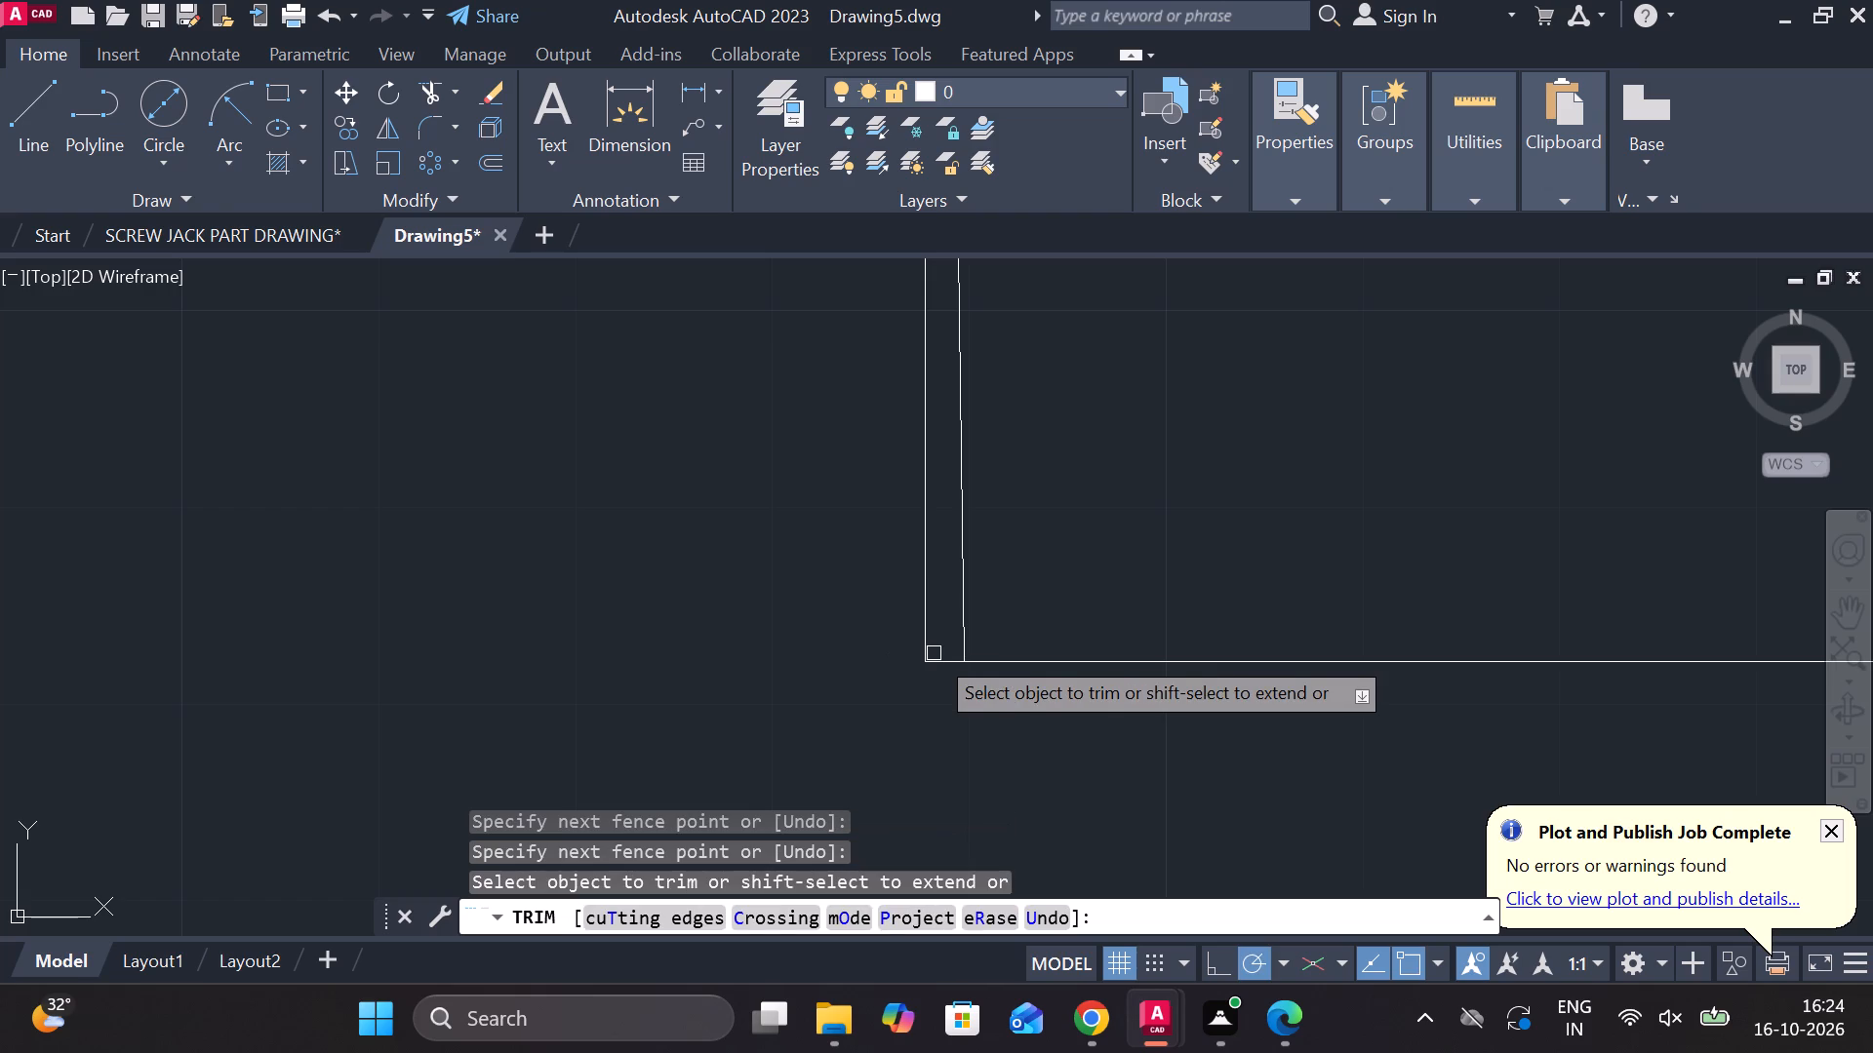
pyautogui.click(936, 657)
pyautogui.click(928, 648)
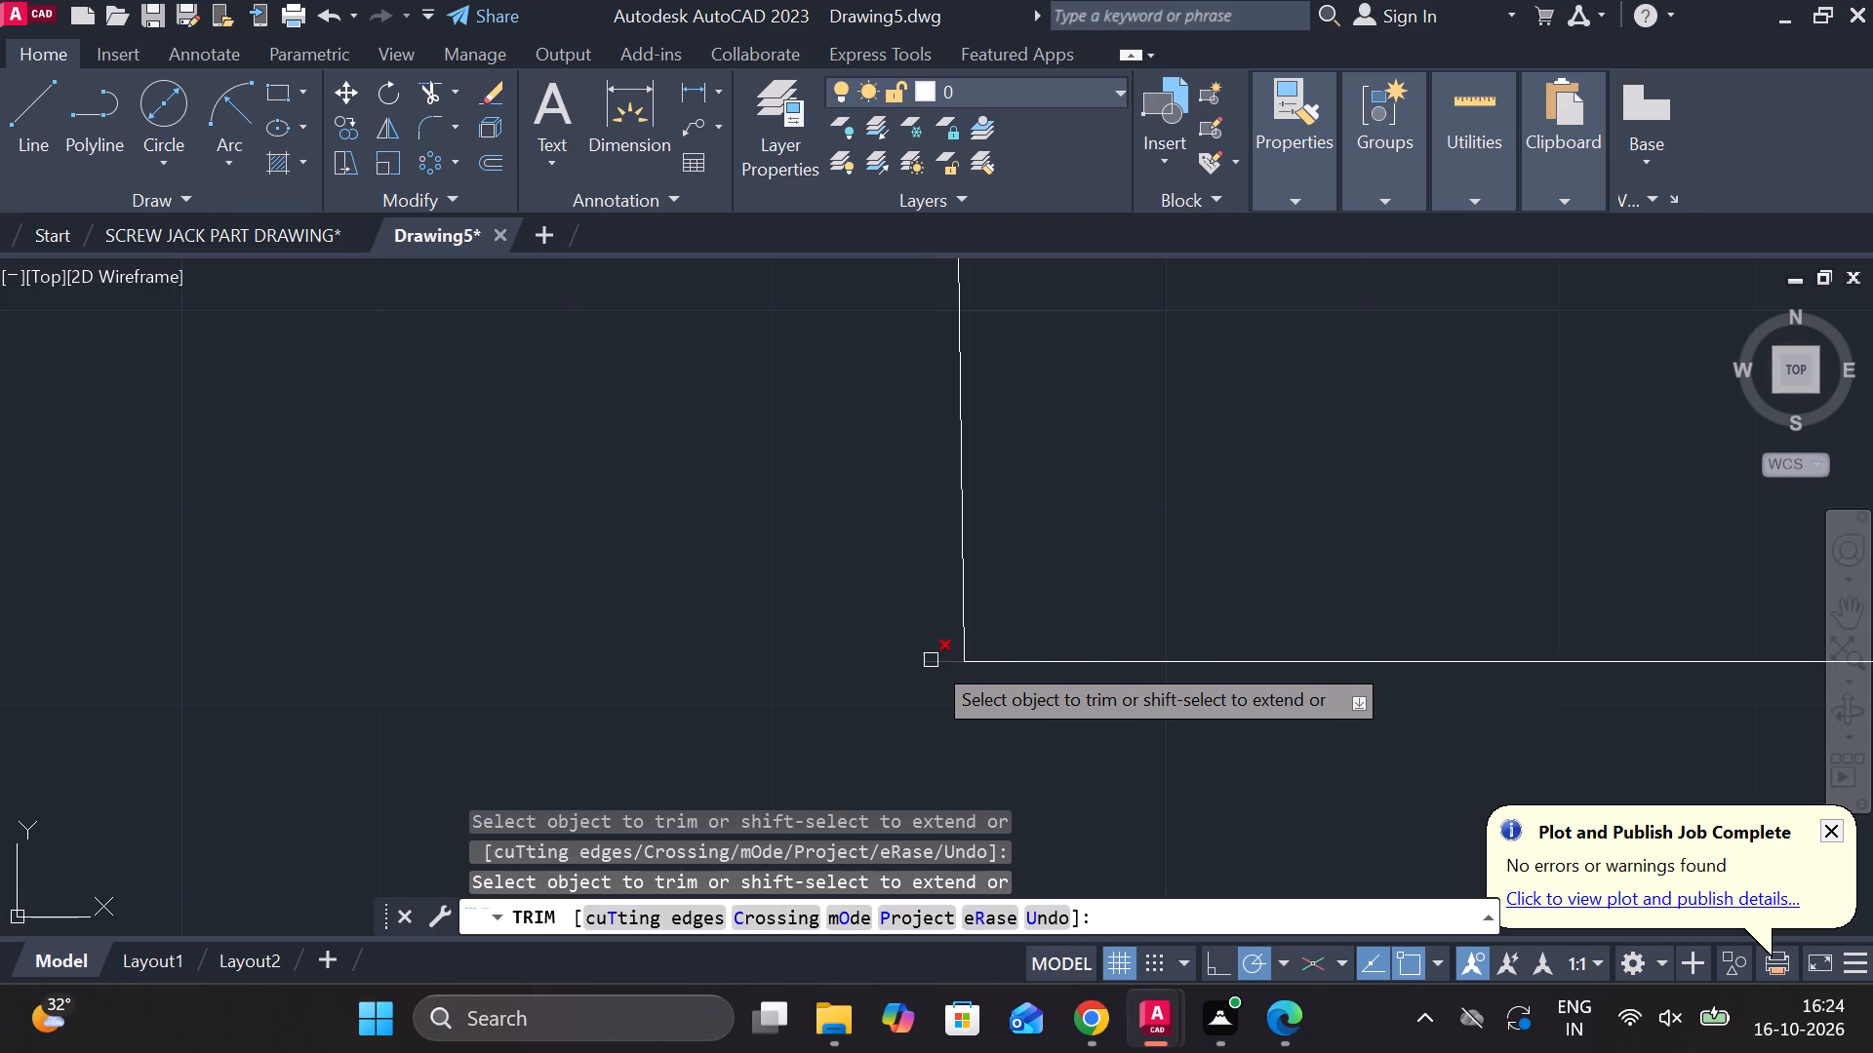
pyautogui.click(931, 660)
pyautogui.scroll(-3, 922, 654)
pyautogui.press('Escape')
pyautogui.moveTo(765, 598); pyautogui.dragTo(724, 781, button='middle')
pyautogui.scroll(-1, 743, 565)
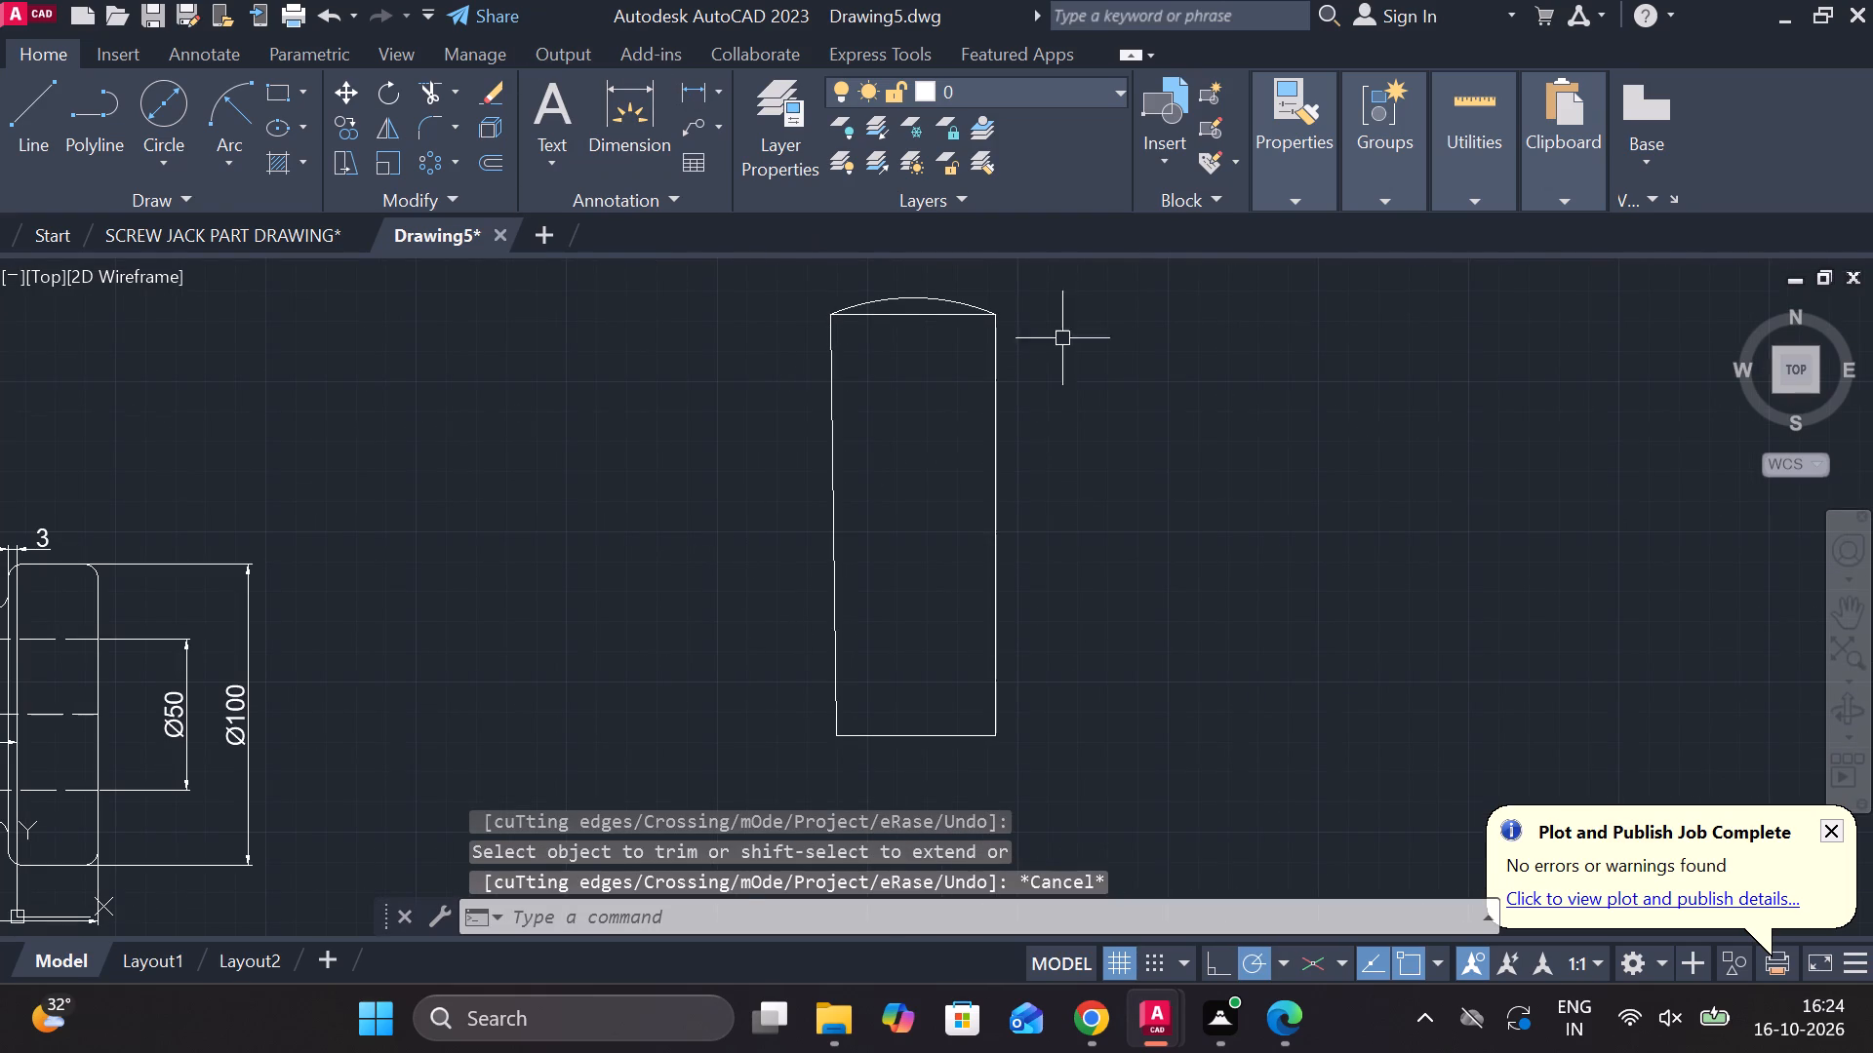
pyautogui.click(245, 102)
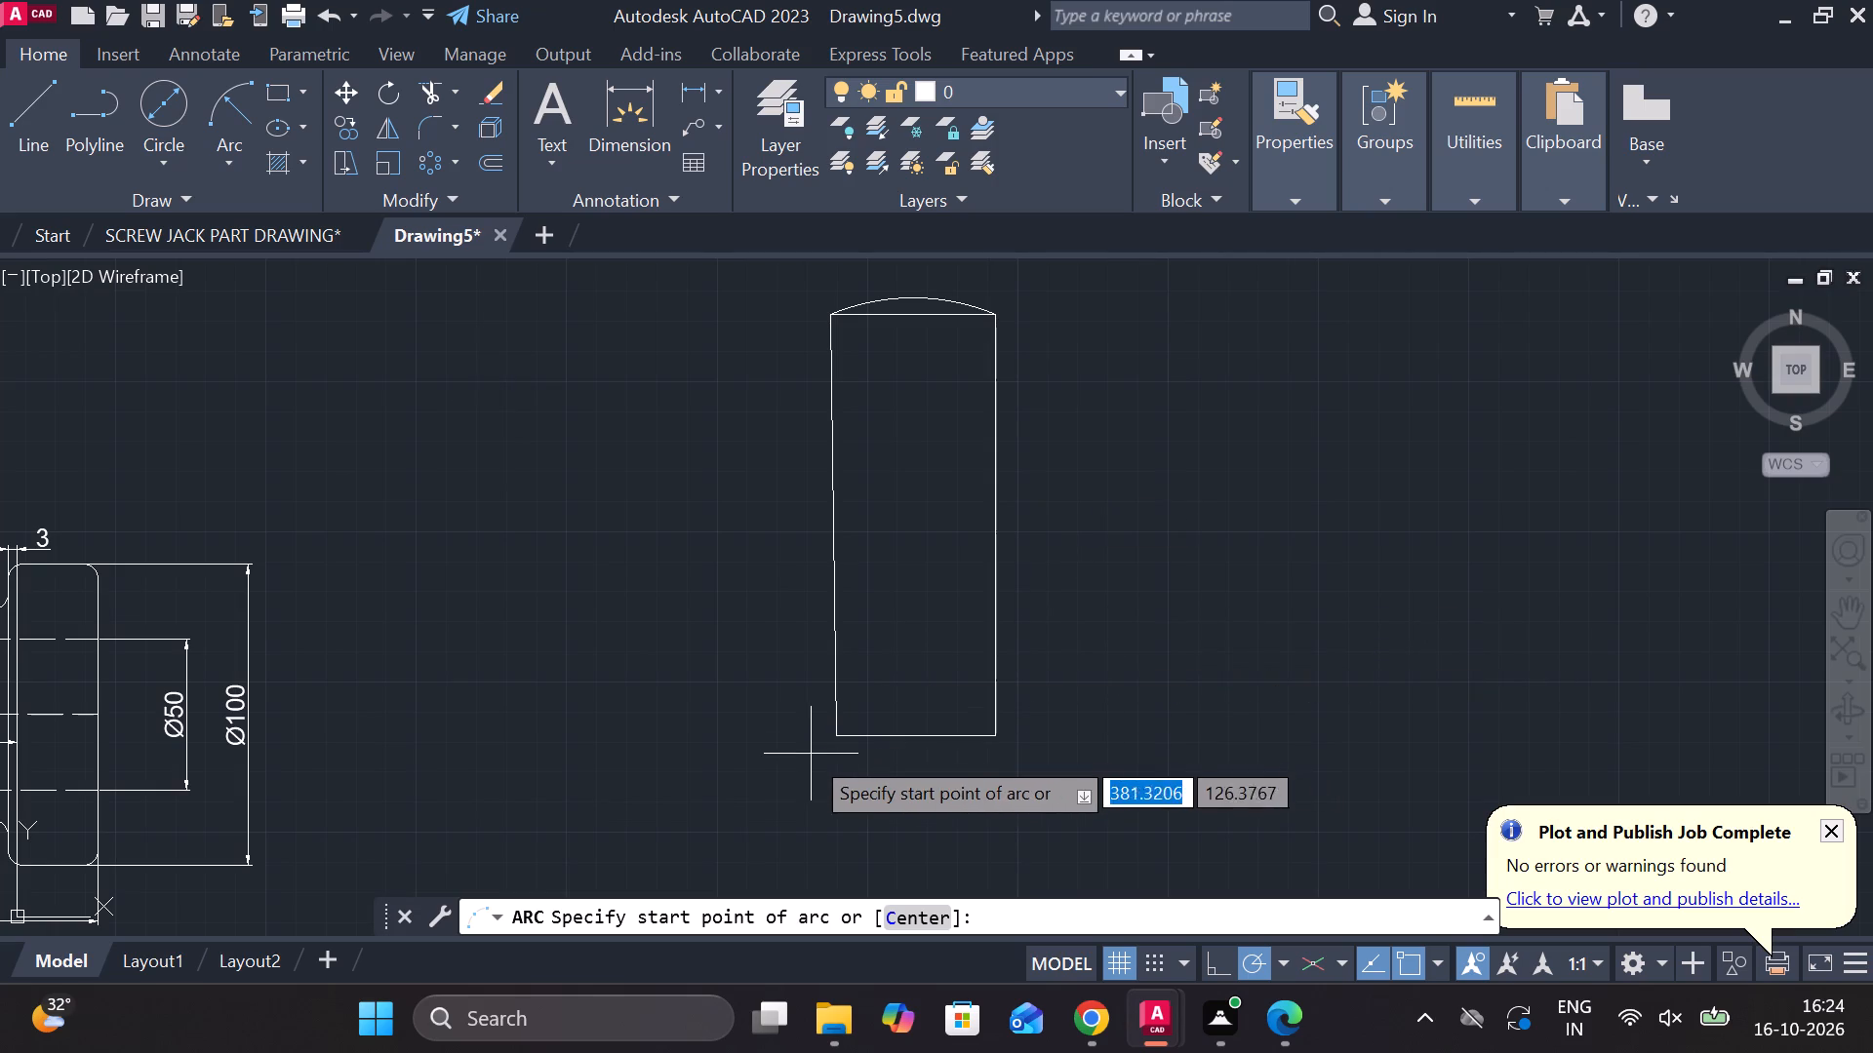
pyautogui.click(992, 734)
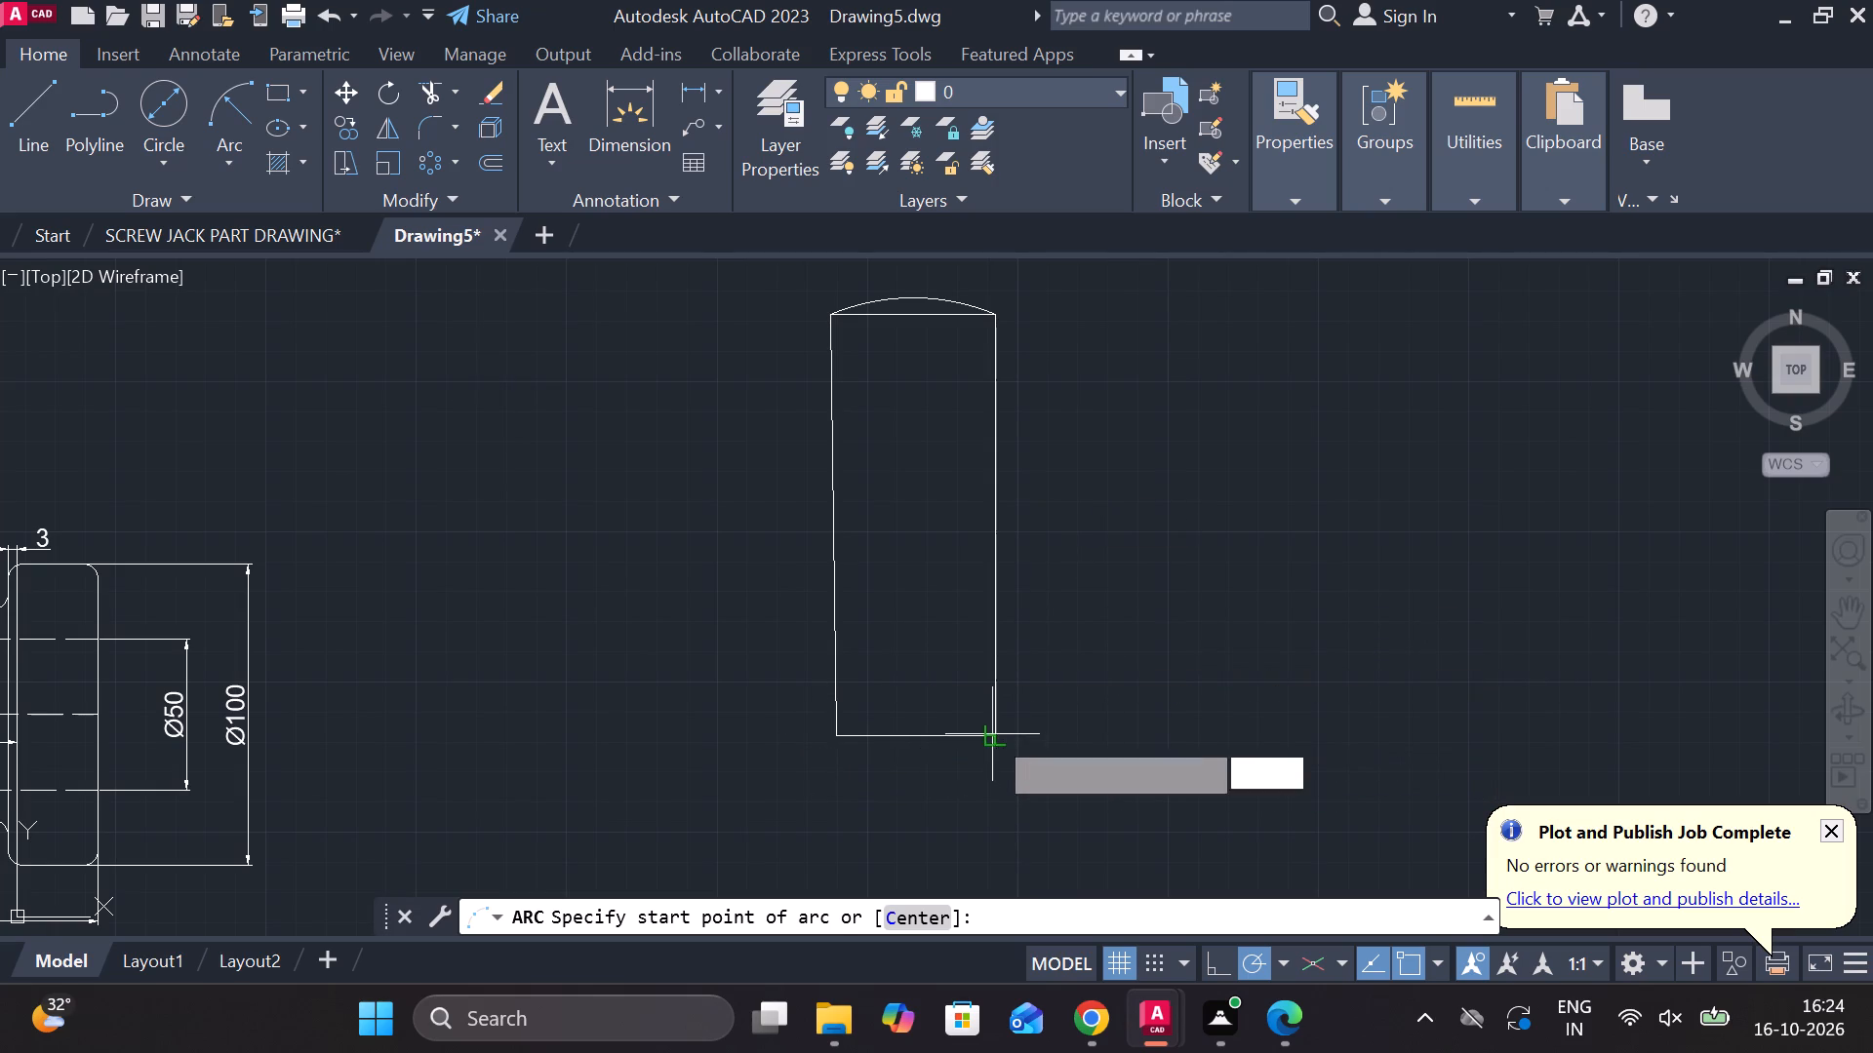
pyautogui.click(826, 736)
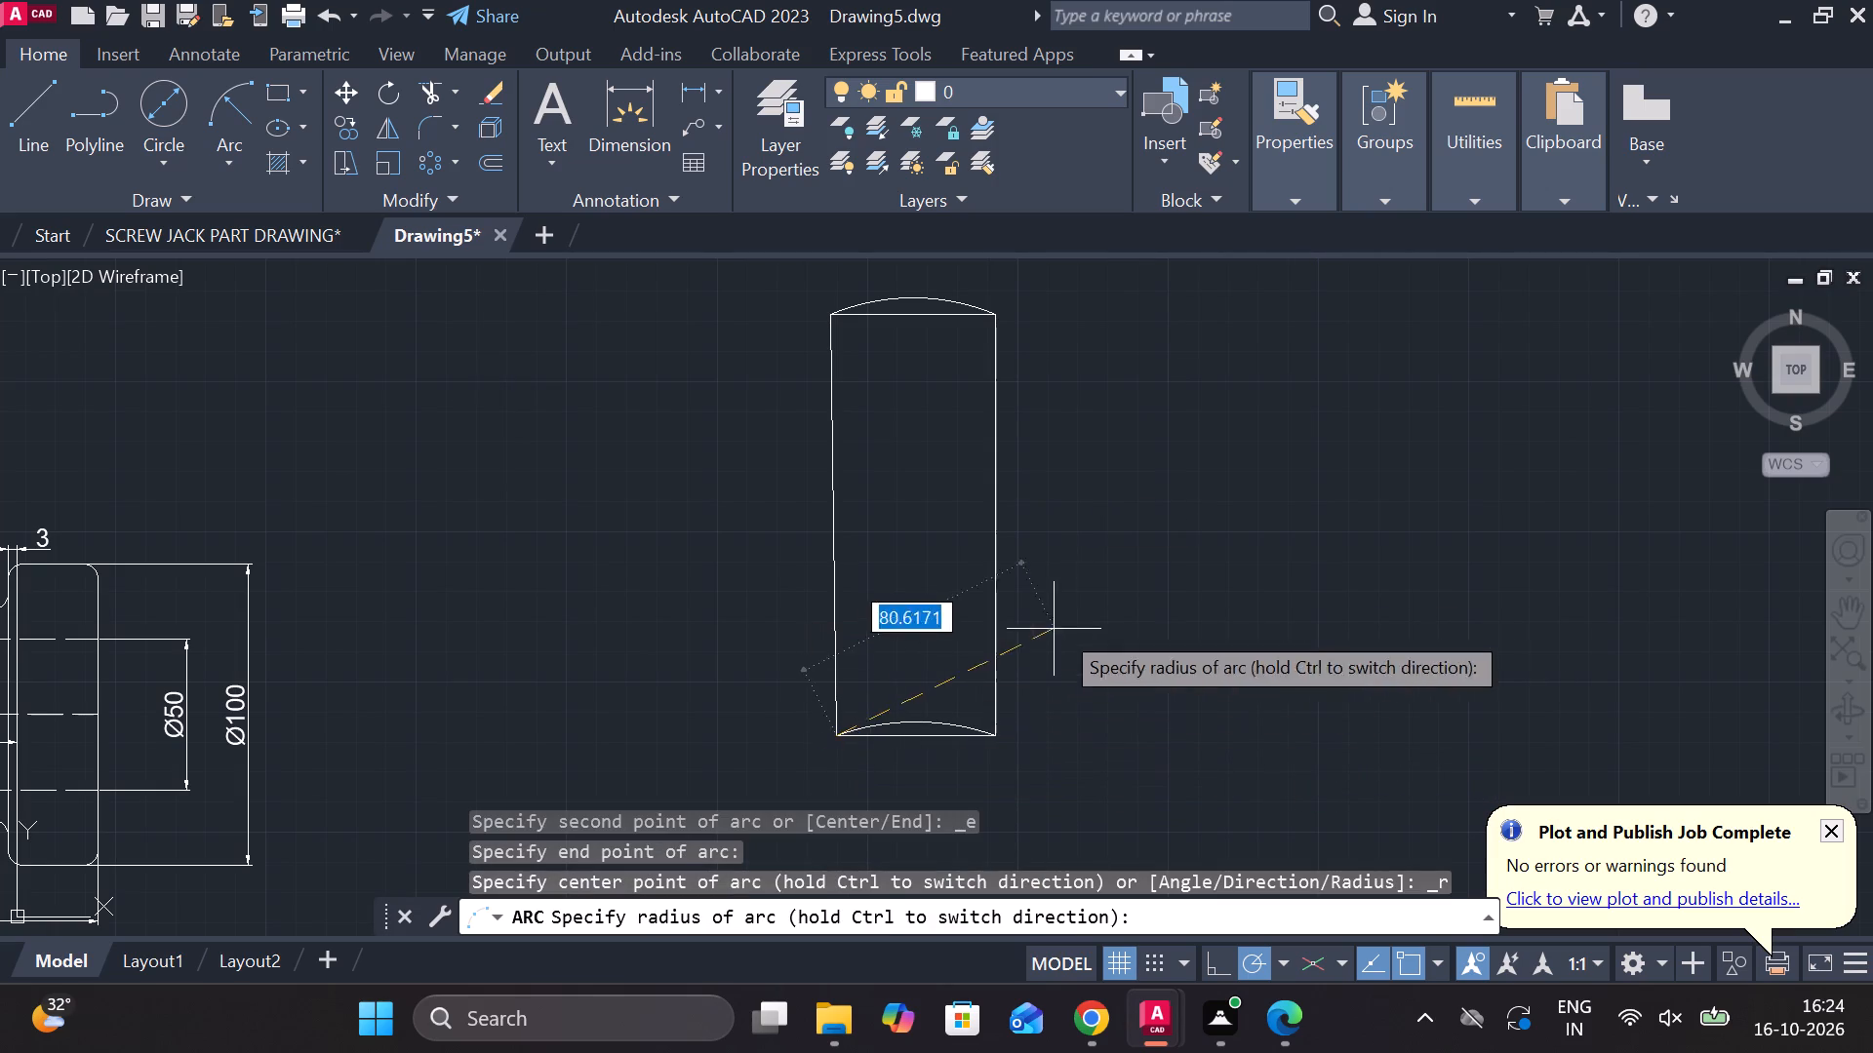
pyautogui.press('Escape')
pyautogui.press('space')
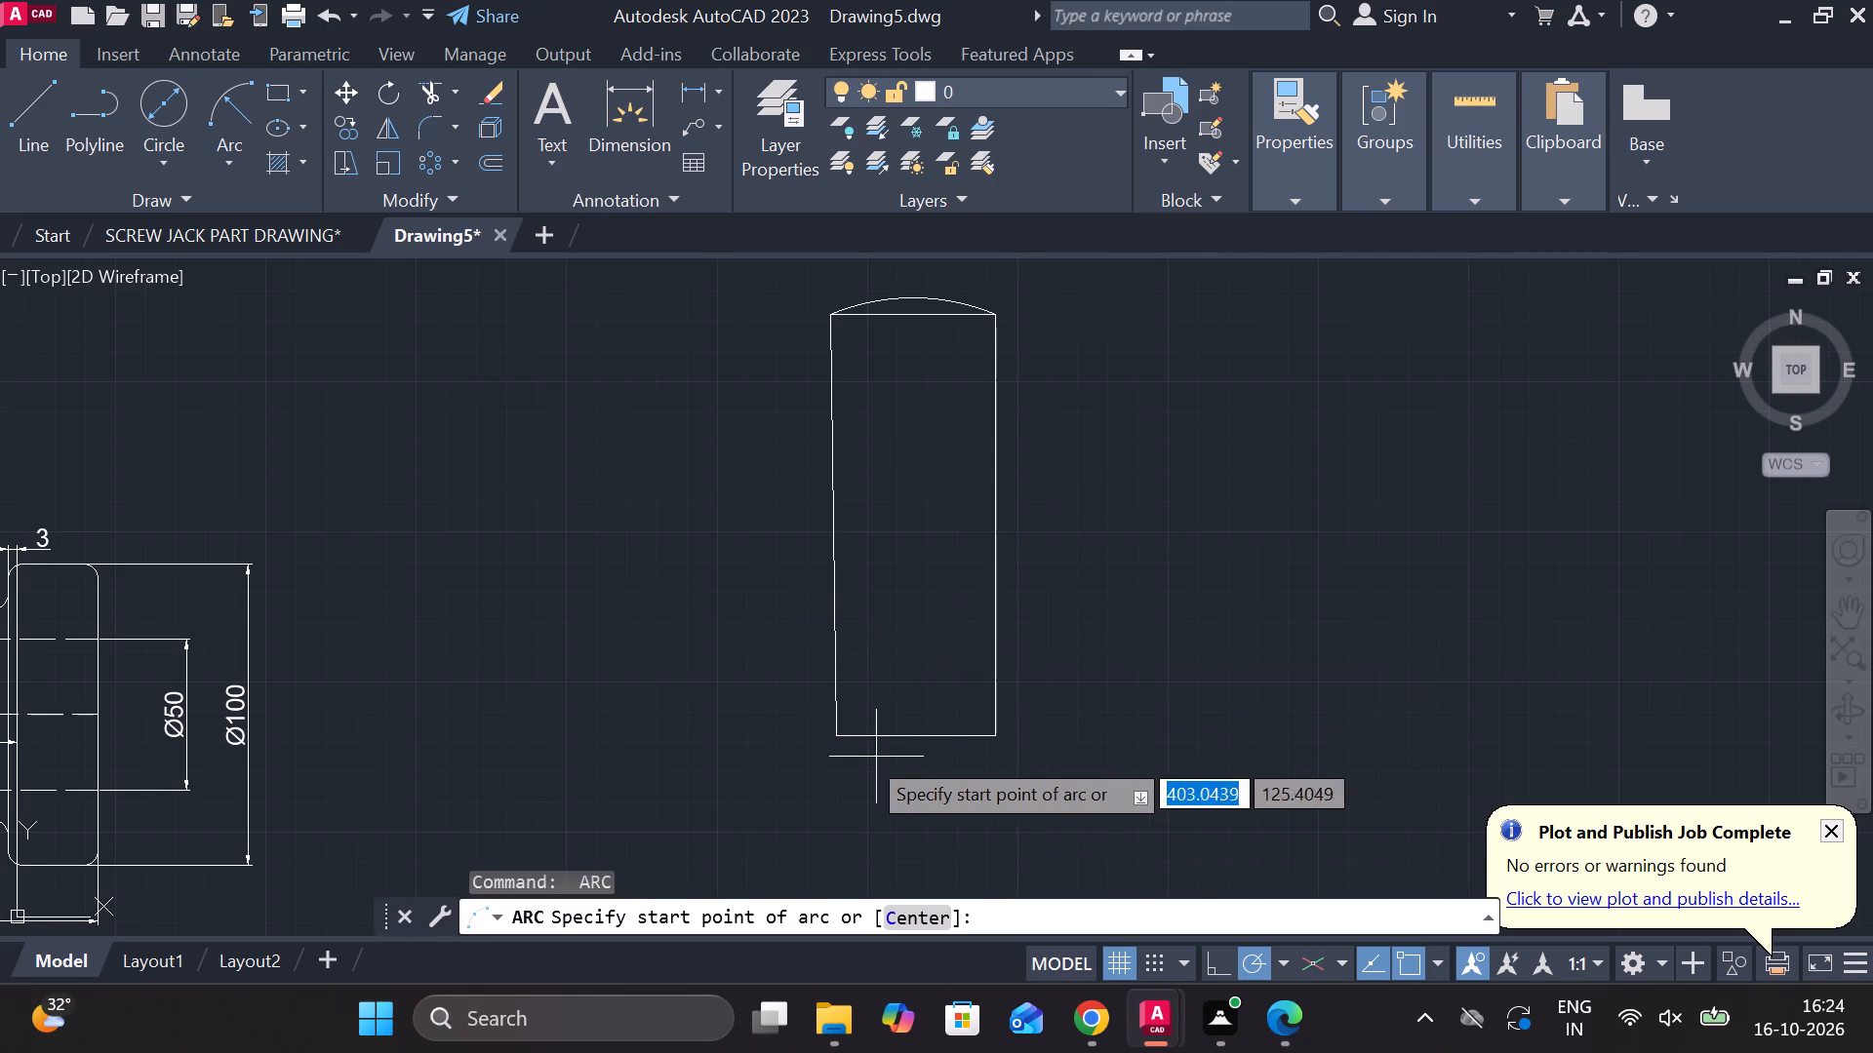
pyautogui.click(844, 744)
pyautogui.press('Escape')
# Draw a three-point arc from the outline's lower-left corner through its lower-right corner, bulging below the bottom edge and ending beyond the right side.
pyautogui.scroll(2, 847, 740)
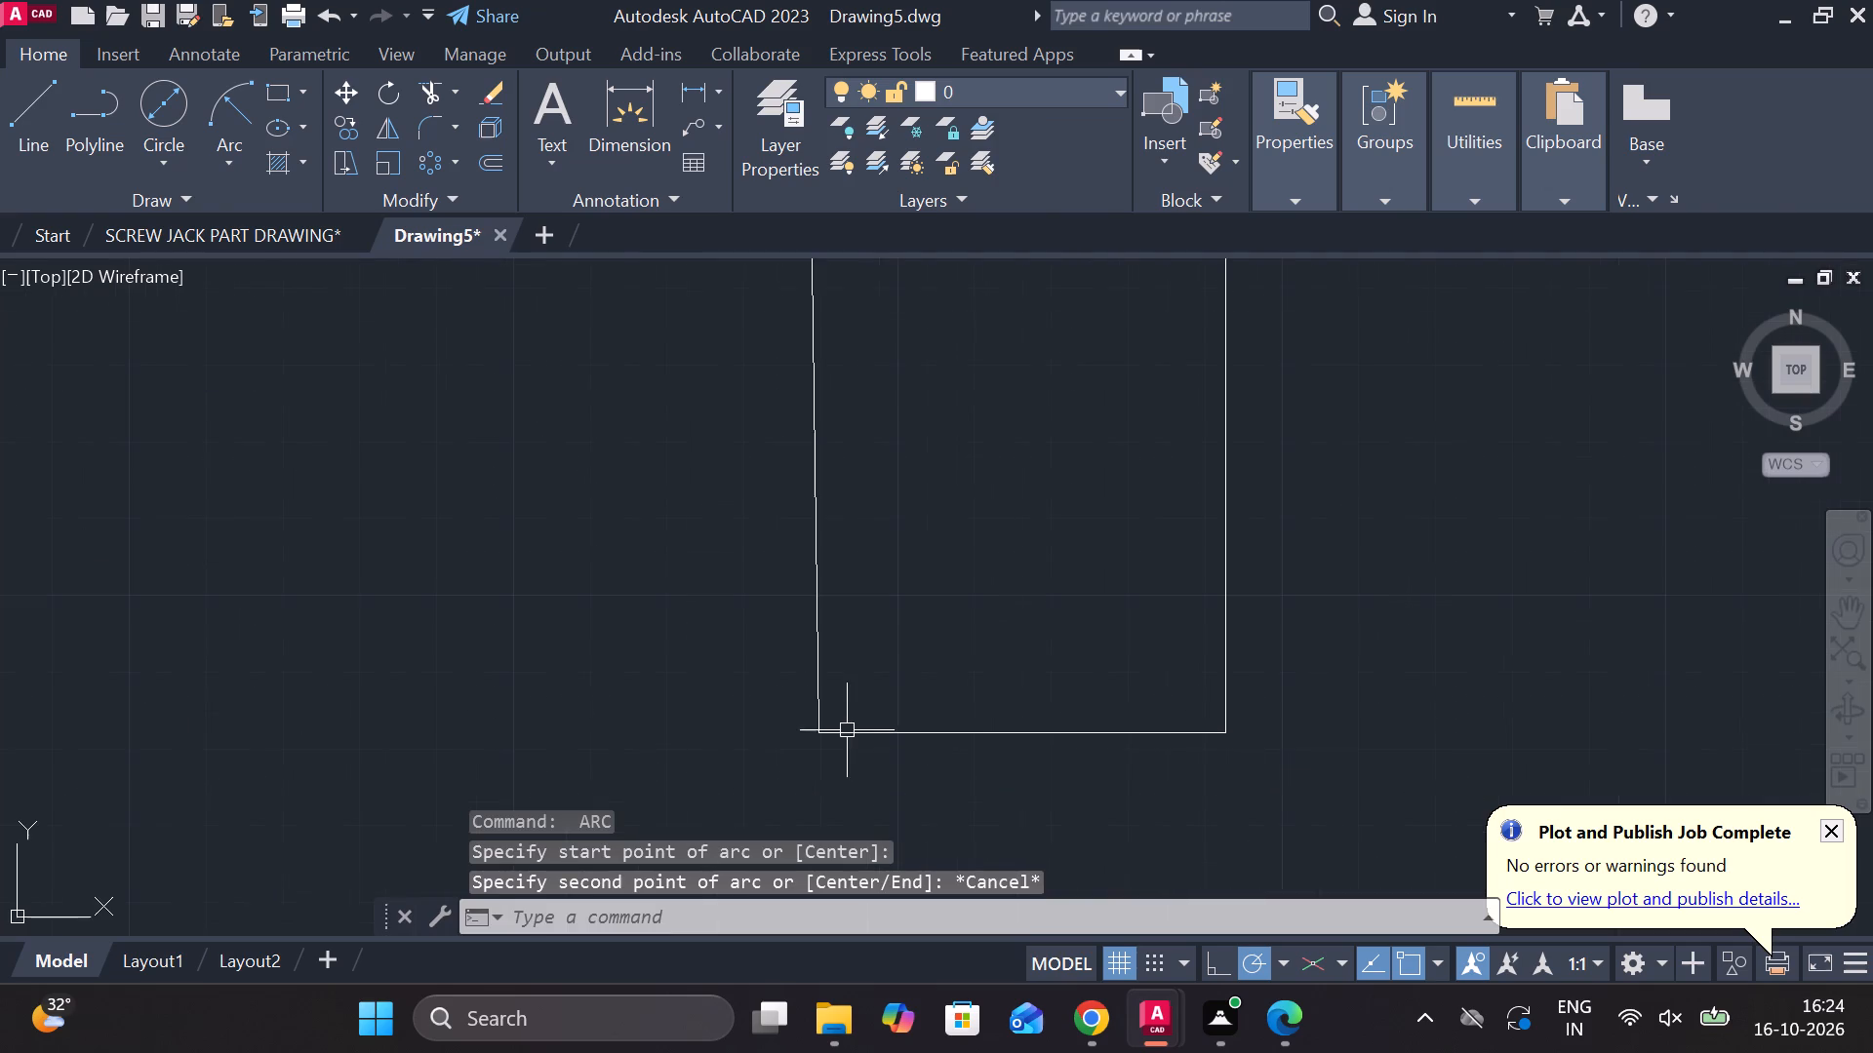
pyautogui.press('space')
pyautogui.scroll(2, 817, 727)
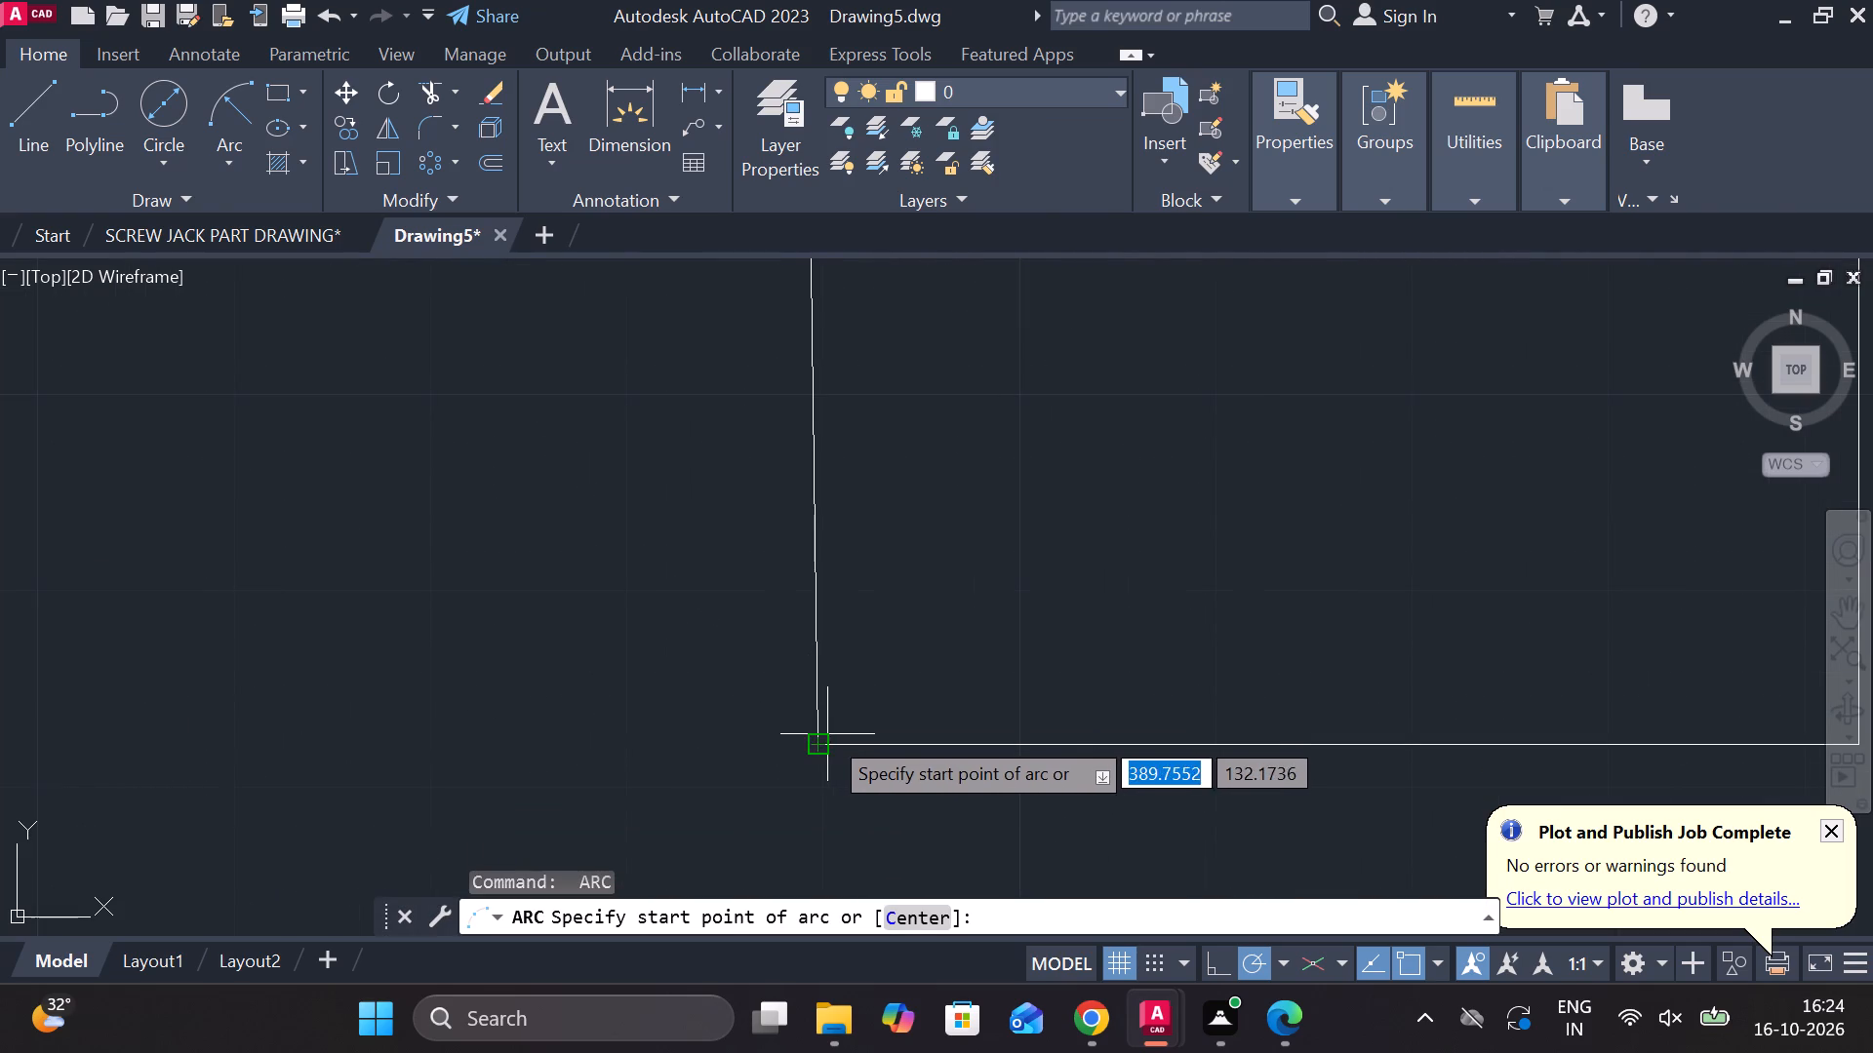
pyautogui.click(827, 741)
pyautogui.scroll(-3, 931, 697)
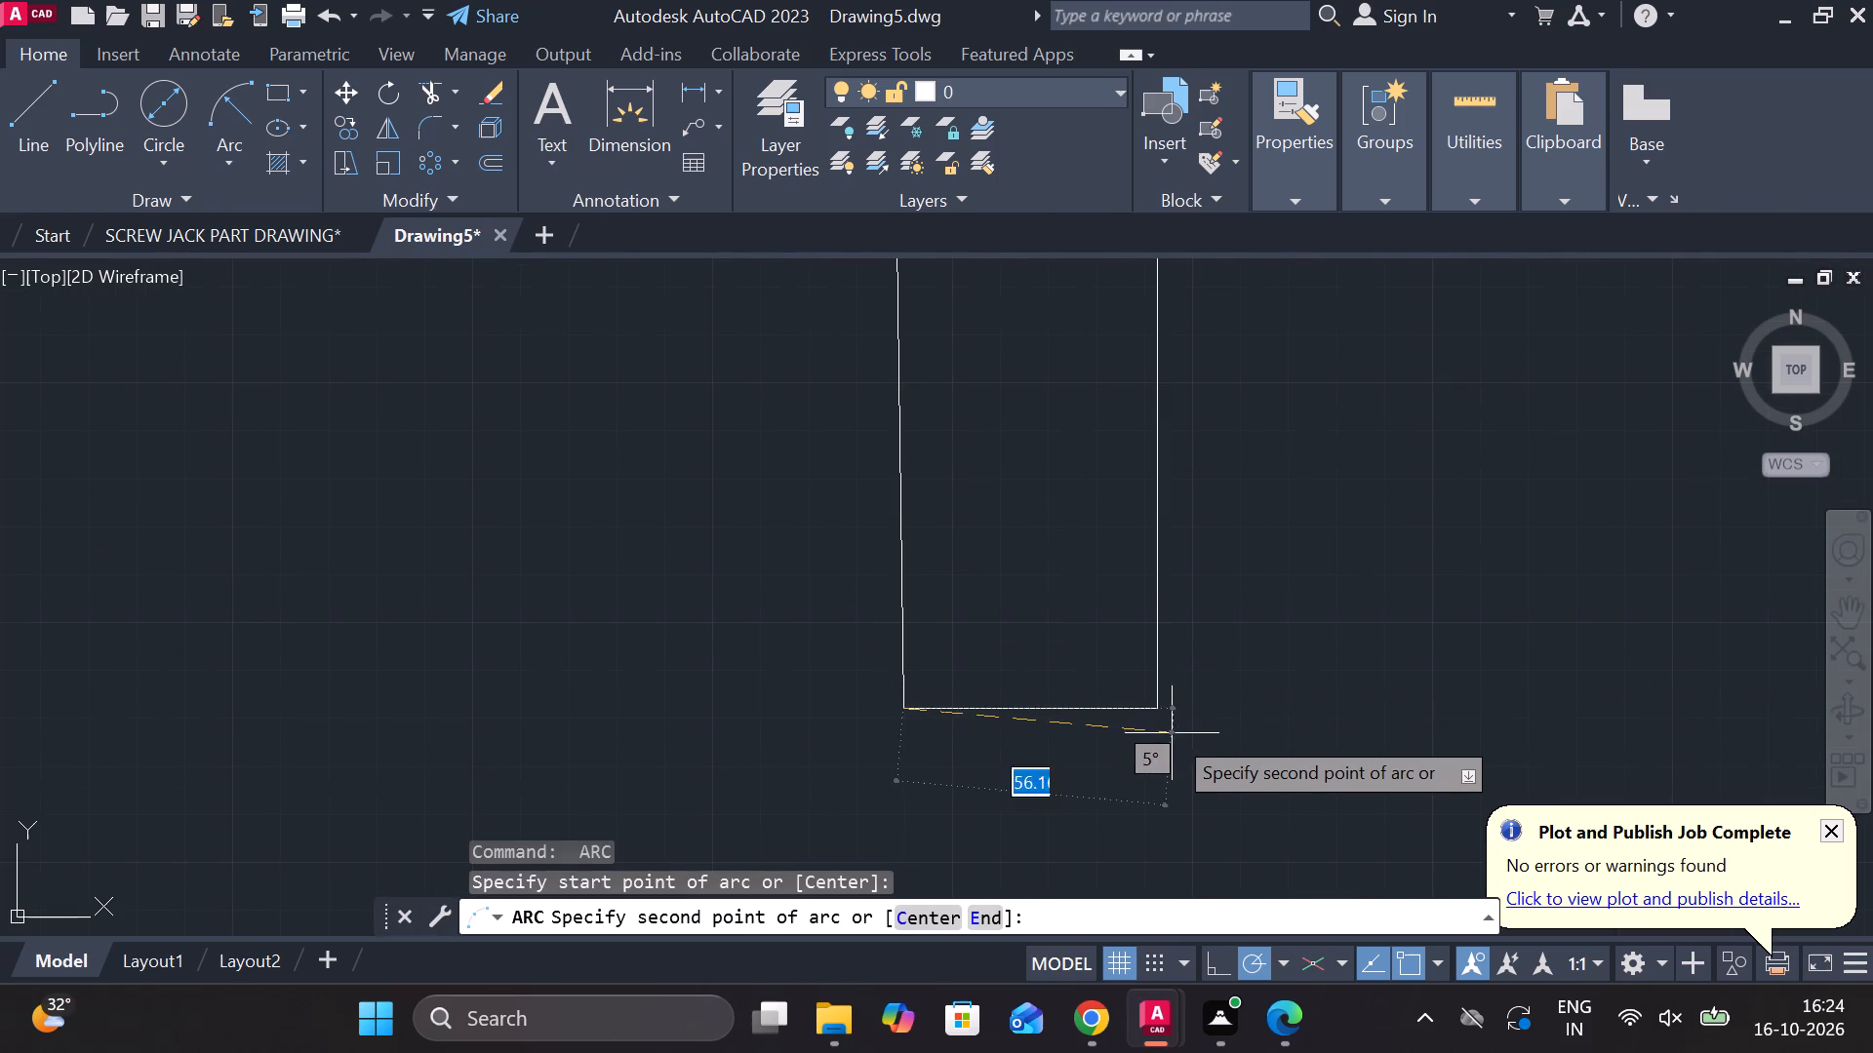
pyautogui.click(1167, 707)
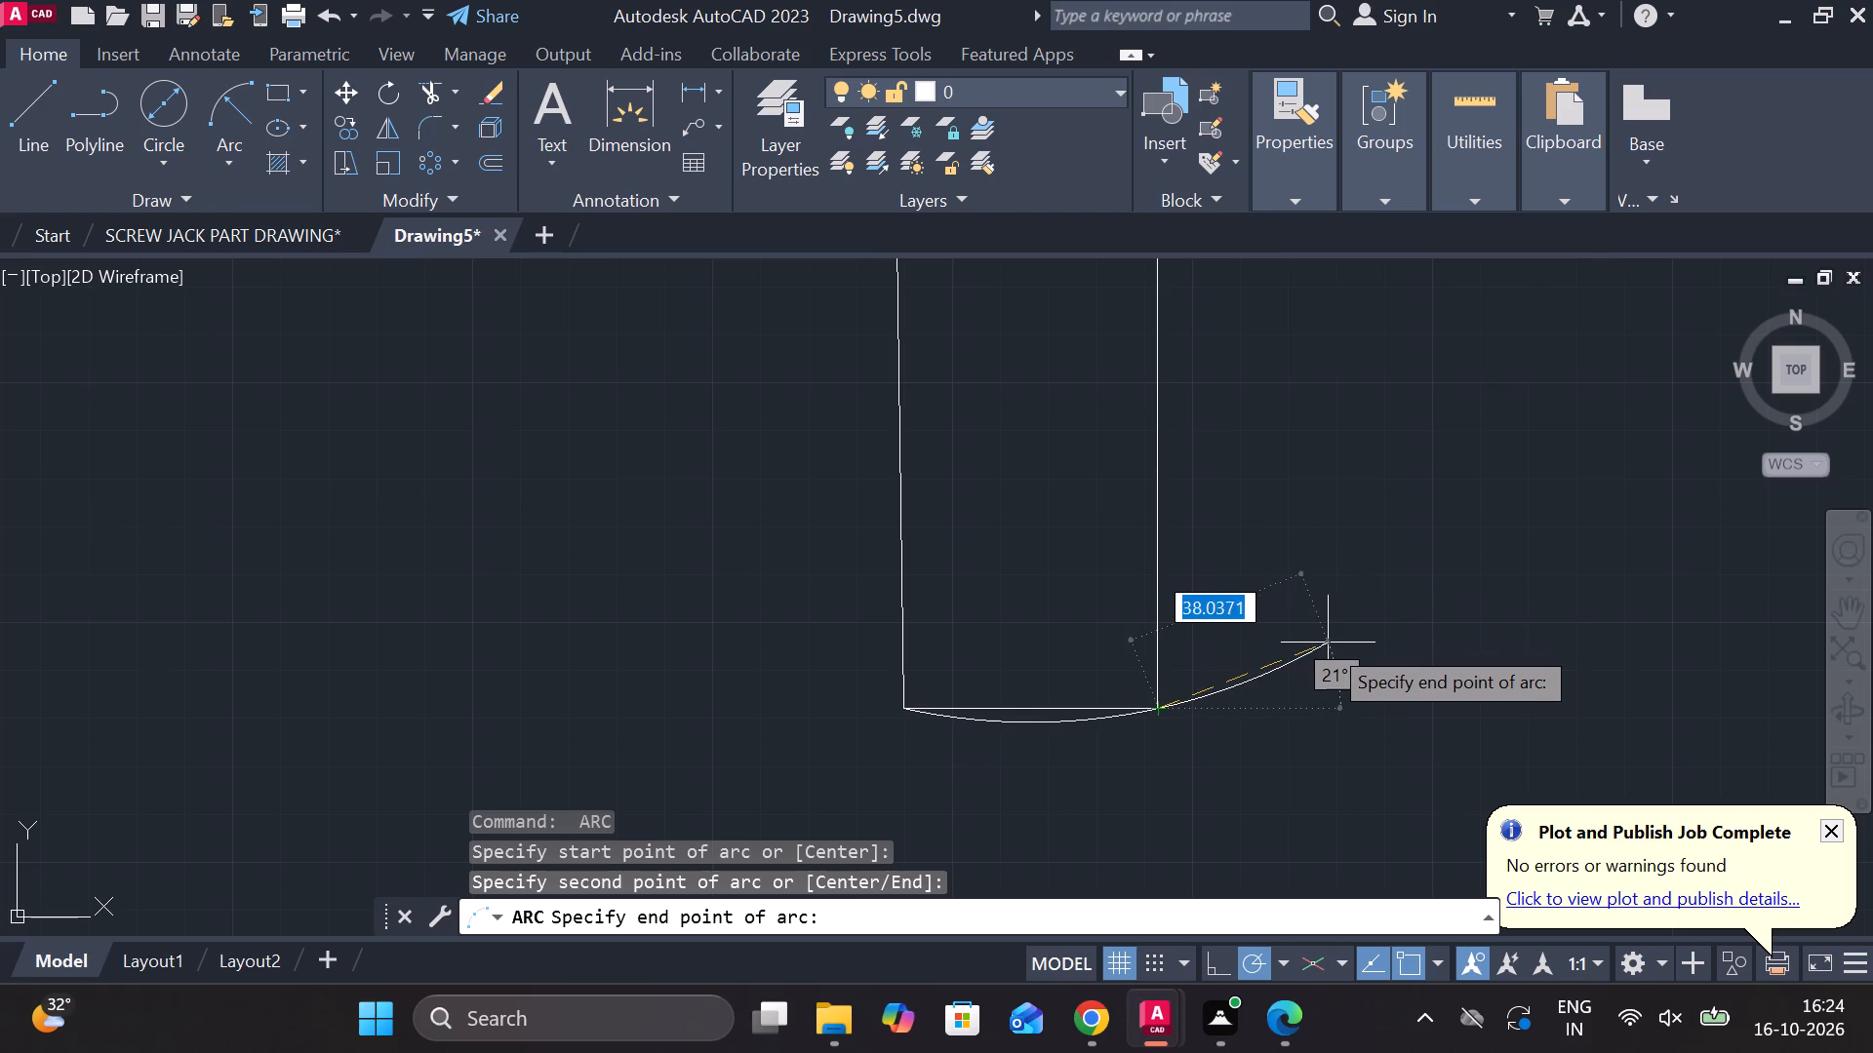
pyautogui.click(1274, 643)
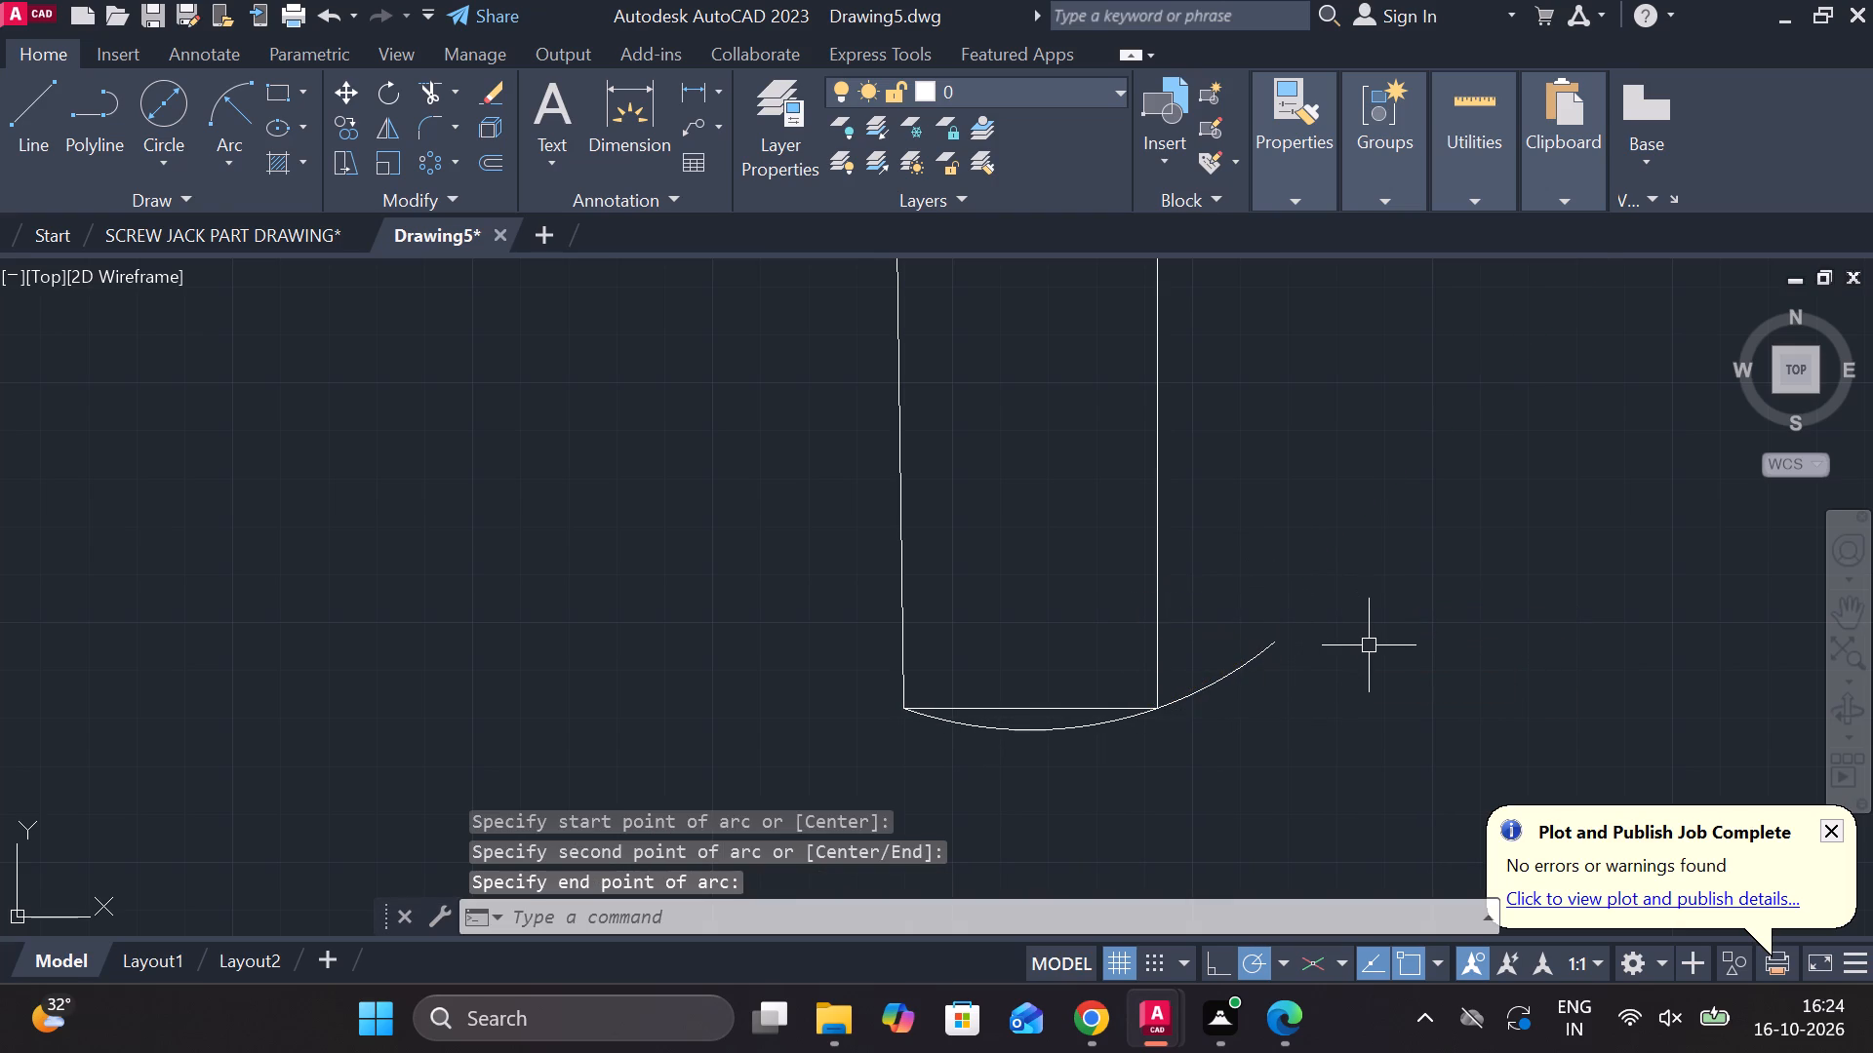
# Trim off the part of the bottom arc that extends beyond the outline's right side.
pyautogui.write('TR')
pyautogui.press('space')
pyautogui.moveTo(1184, 613); pyautogui.dragTo(1237, 731)
pyautogui.scroll(-2, 1248, 702)
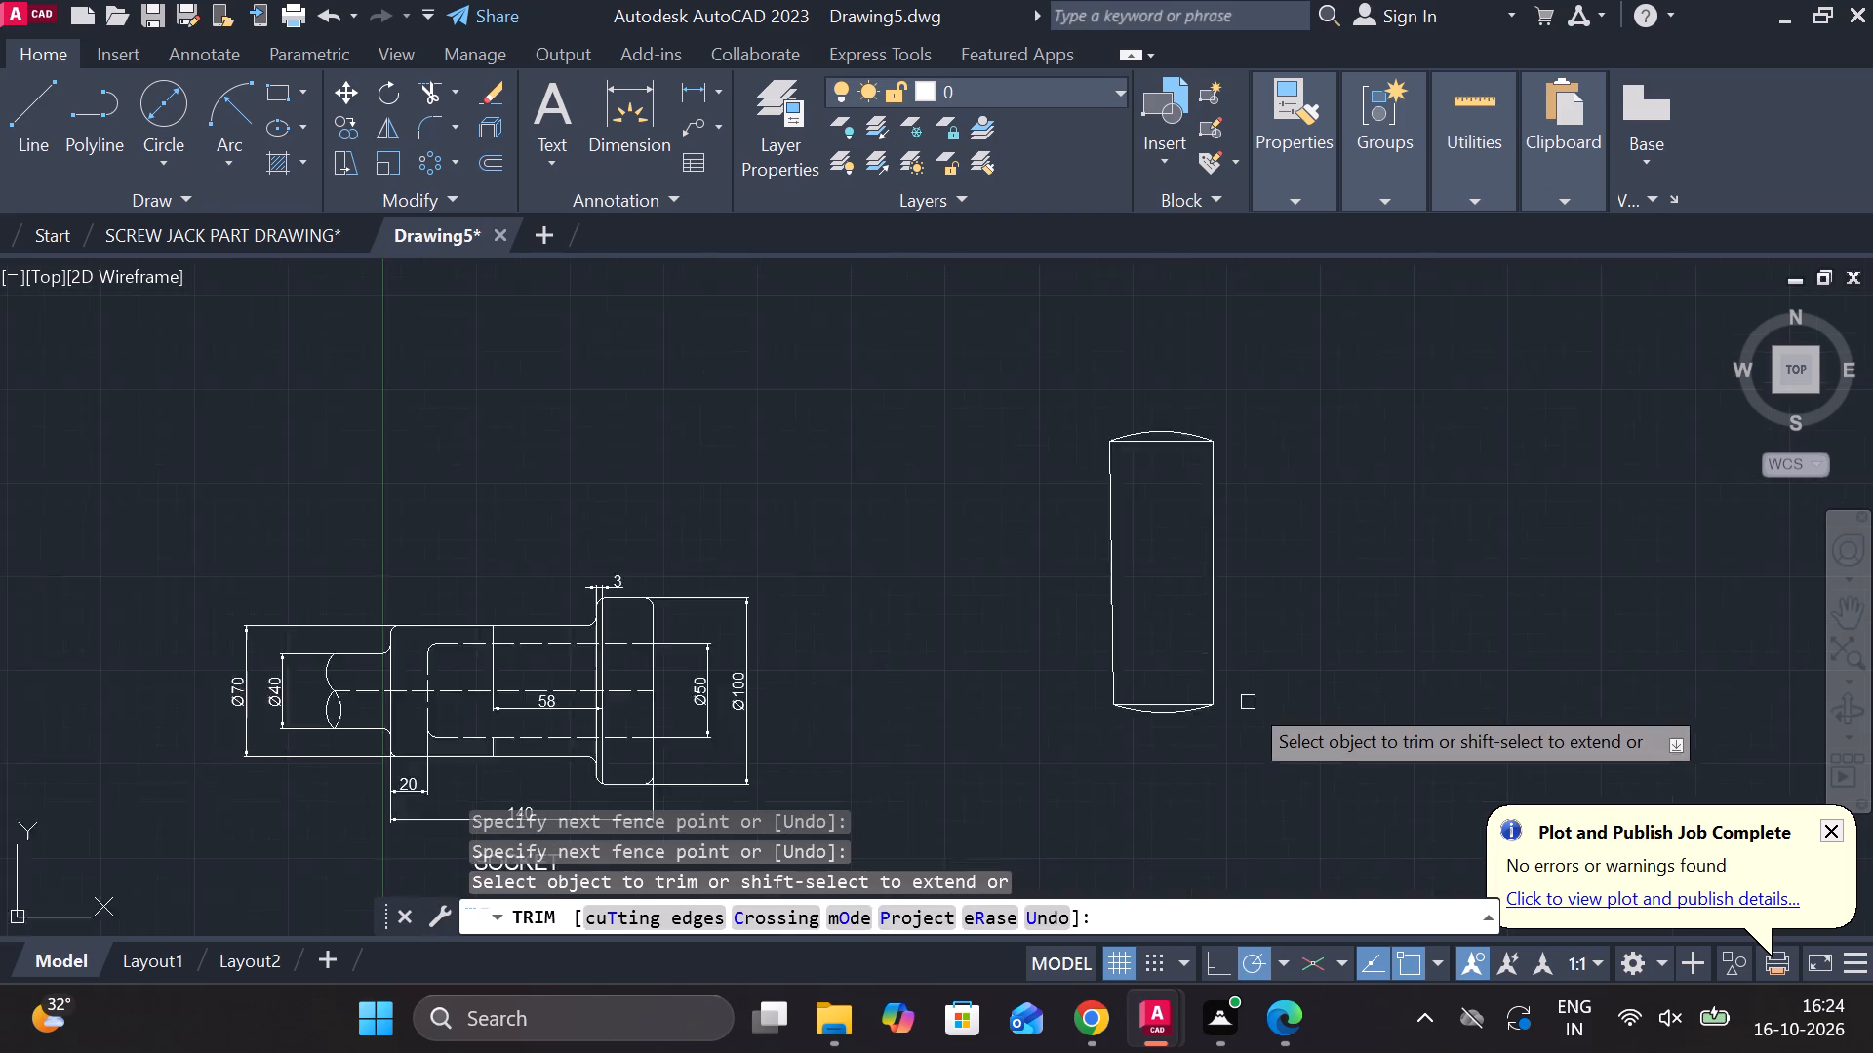
pyautogui.scroll(-1, 1248, 702)
pyautogui.moveTo(1313, 620); pyautogui.dragTo(1215, 653, button='middle')
pyautogui.press('Escape')
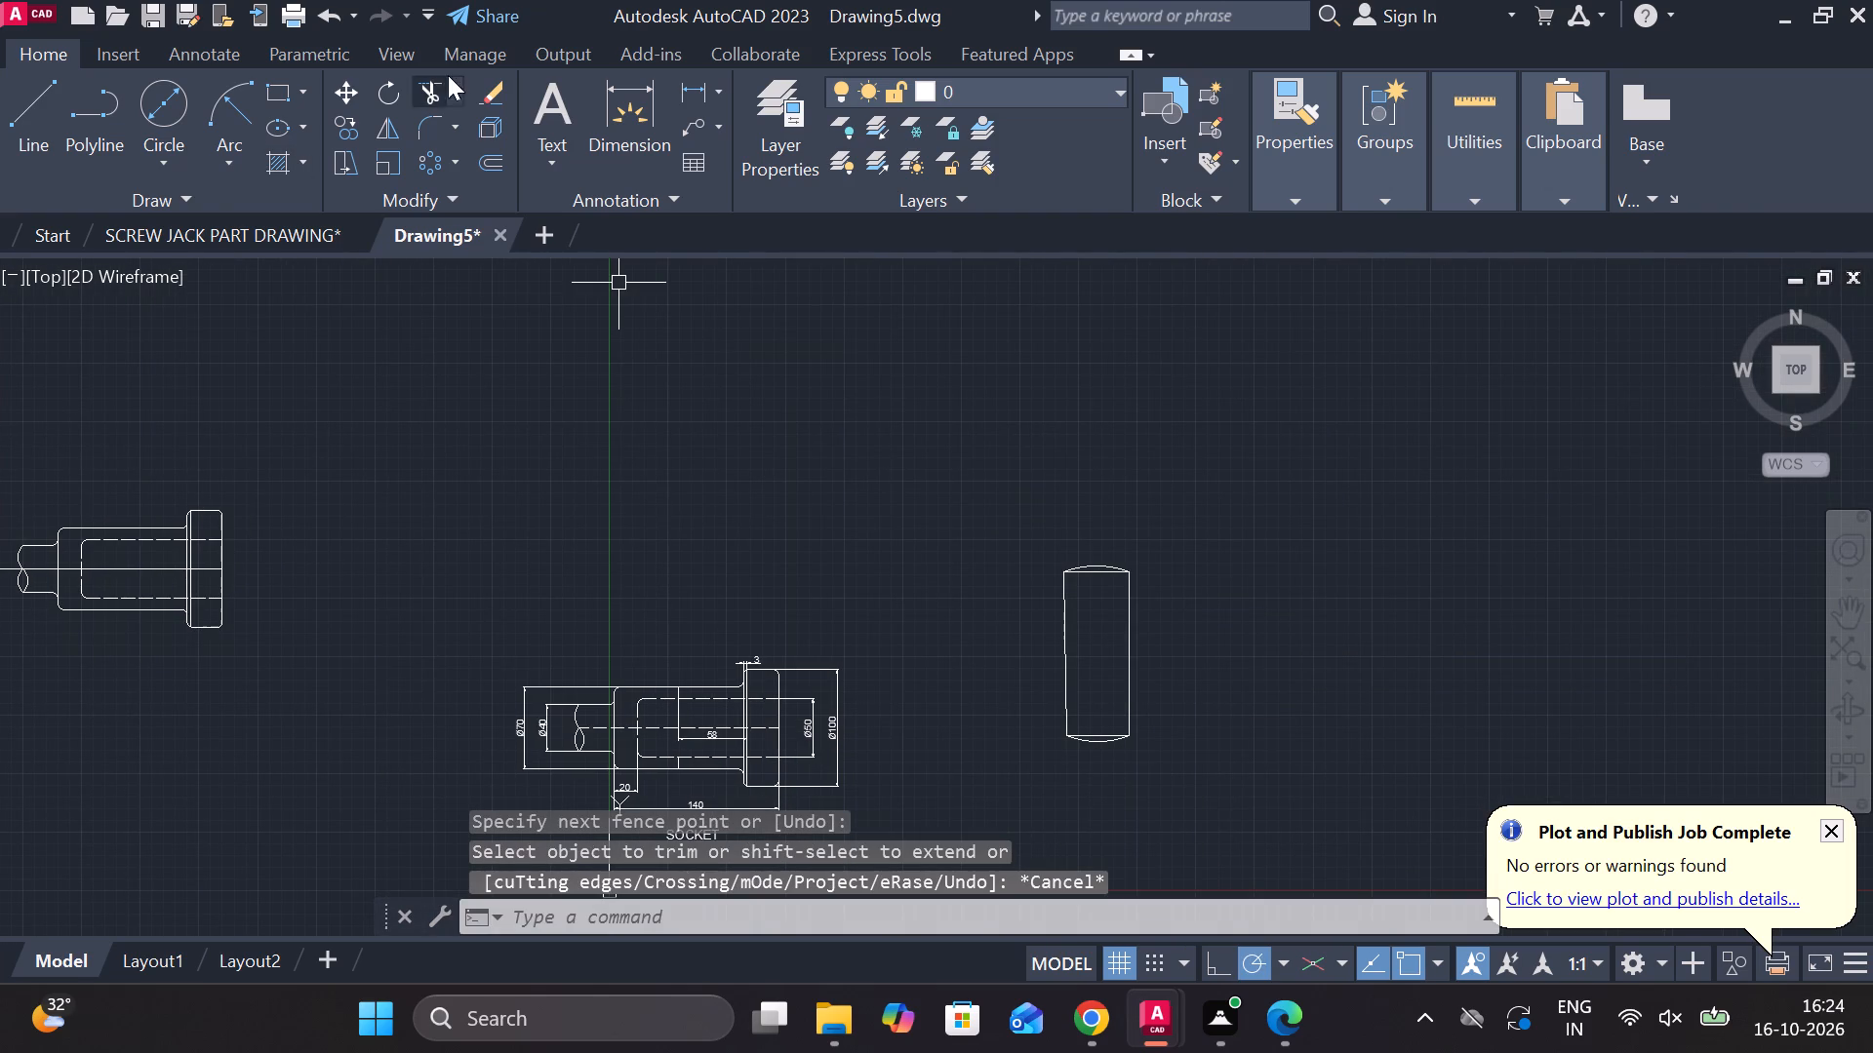
# Add a vertical linear dimension for the part's straight right side, placed just outside that side.
pyautogui.click(688, 91)
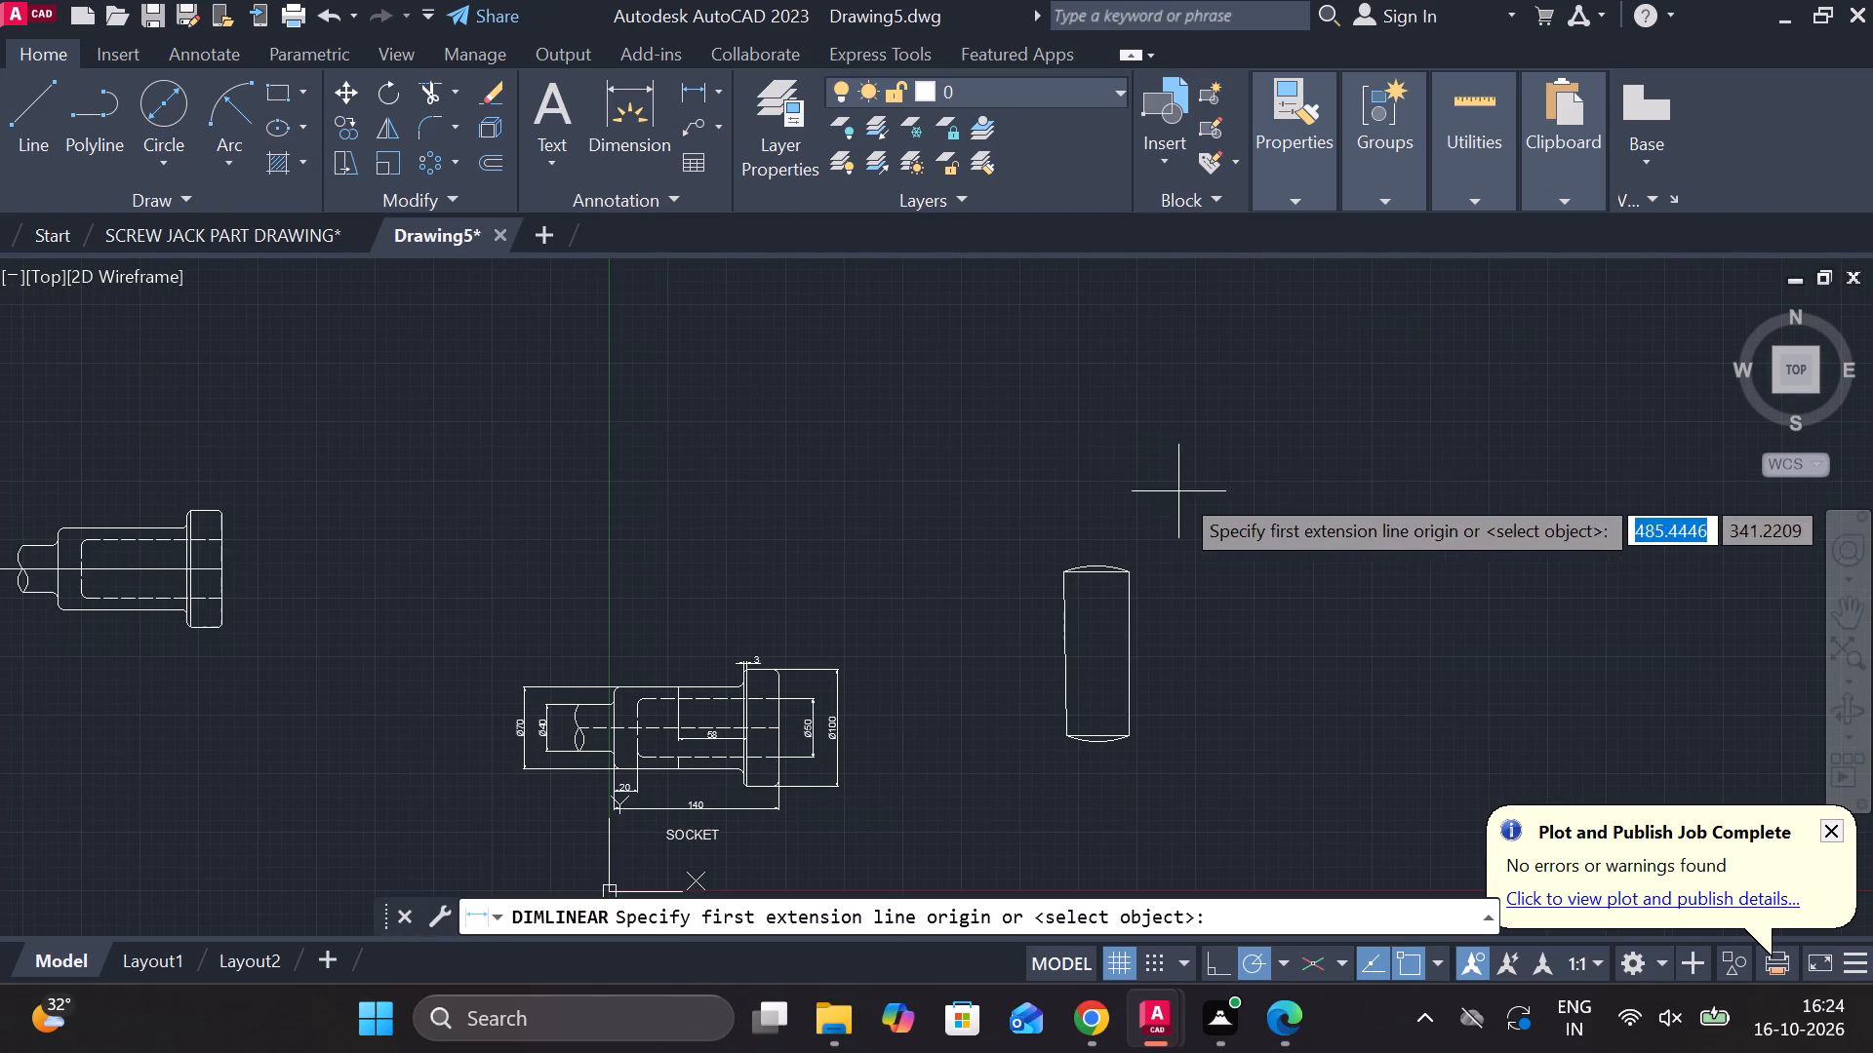
pyautogui.moveTo(1165, 494); pyautogui.dragTo(907, 432, button='middle')
pyautogui.scroll(2, 895, 495)
pyautogui.click(838, 540)
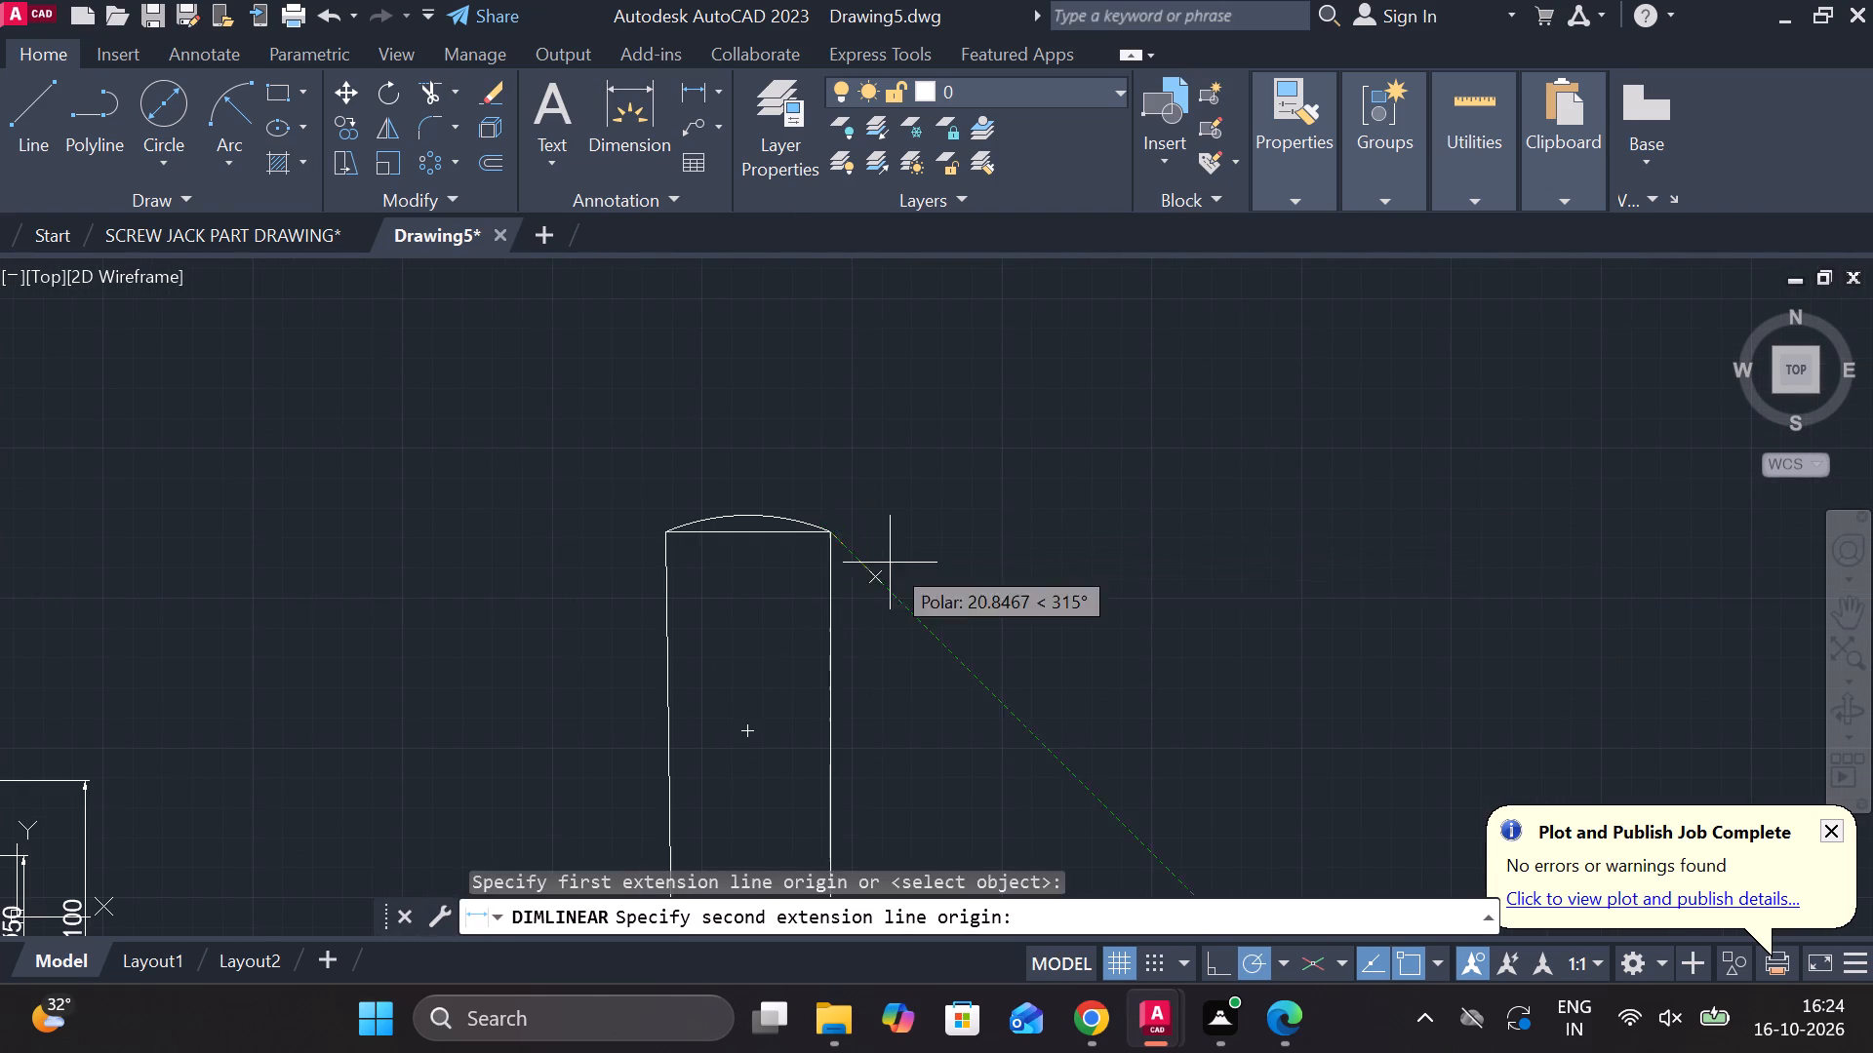
pyautogui.moveTo(890, 563); pyautogui.dragTo(900, 151, button='middle')
pyautogui.click(833, 542)
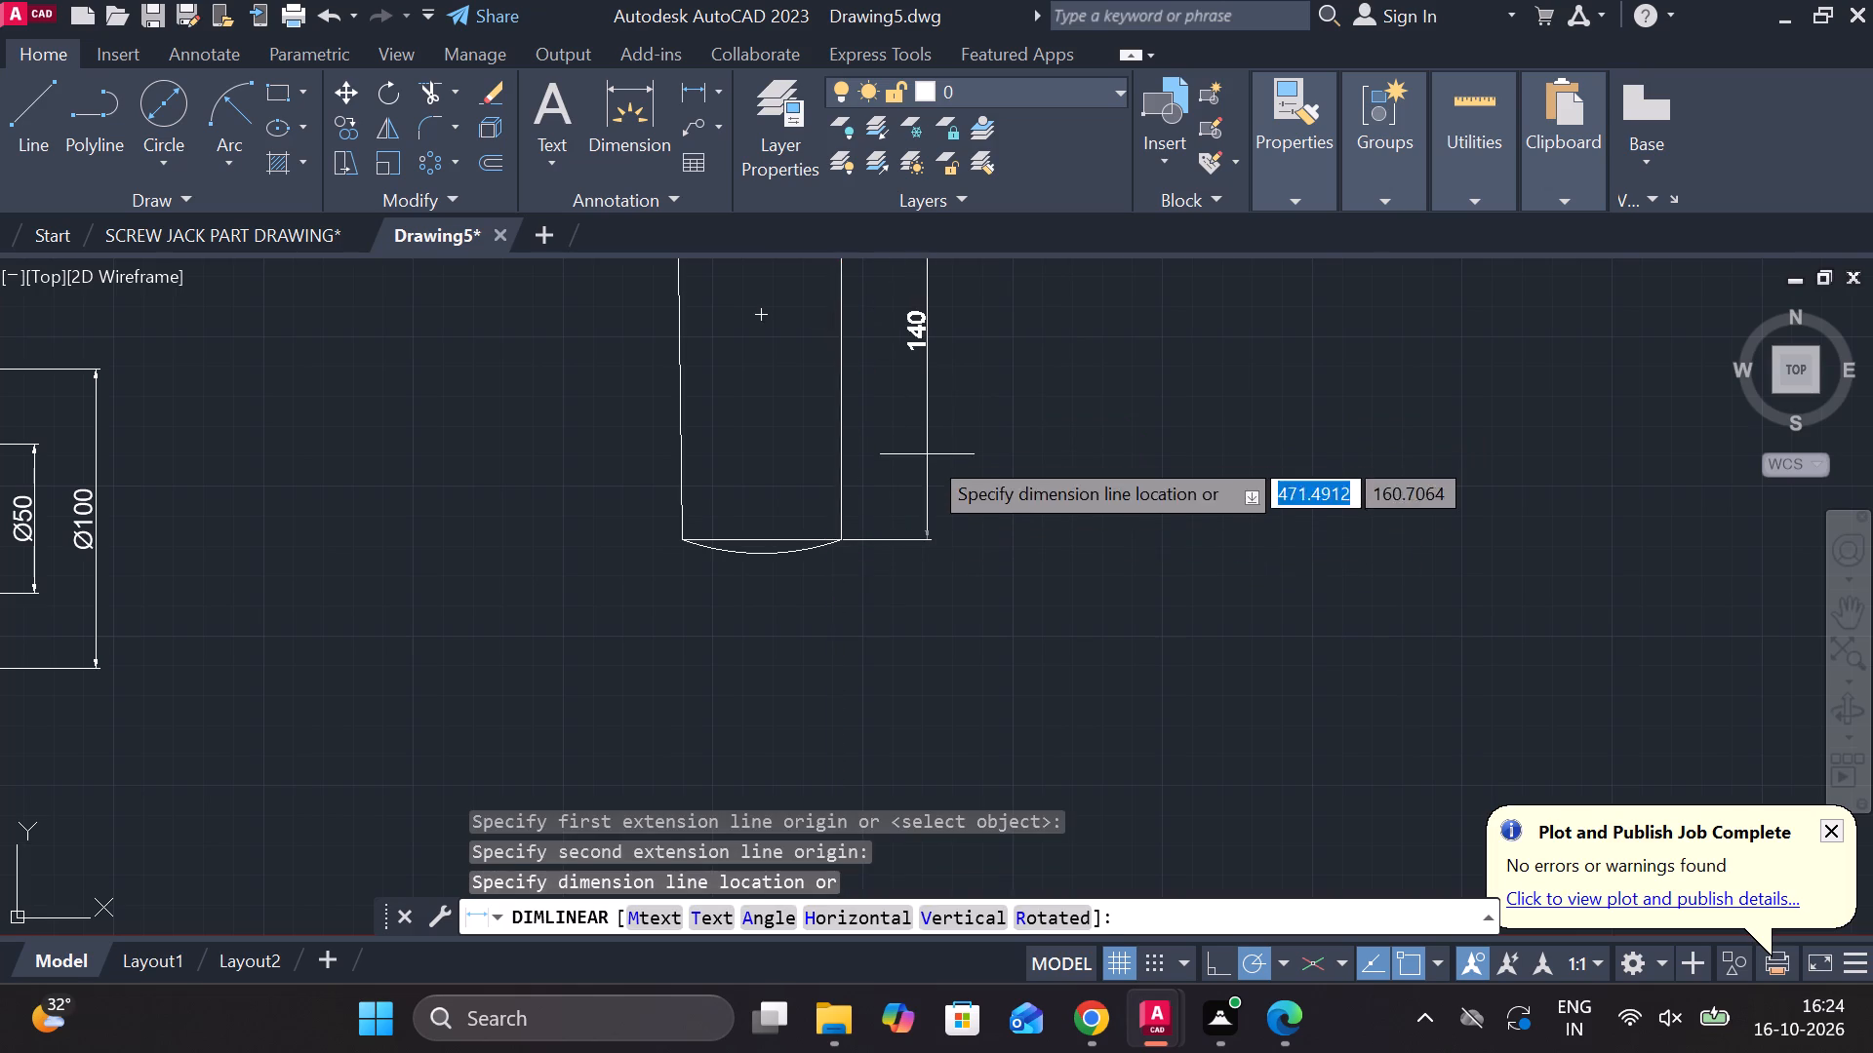
pyautogui.moveTo(928, 445); pyautogui.dragTo(856, 650, button='middle')
pyautogui.click(867, 619)
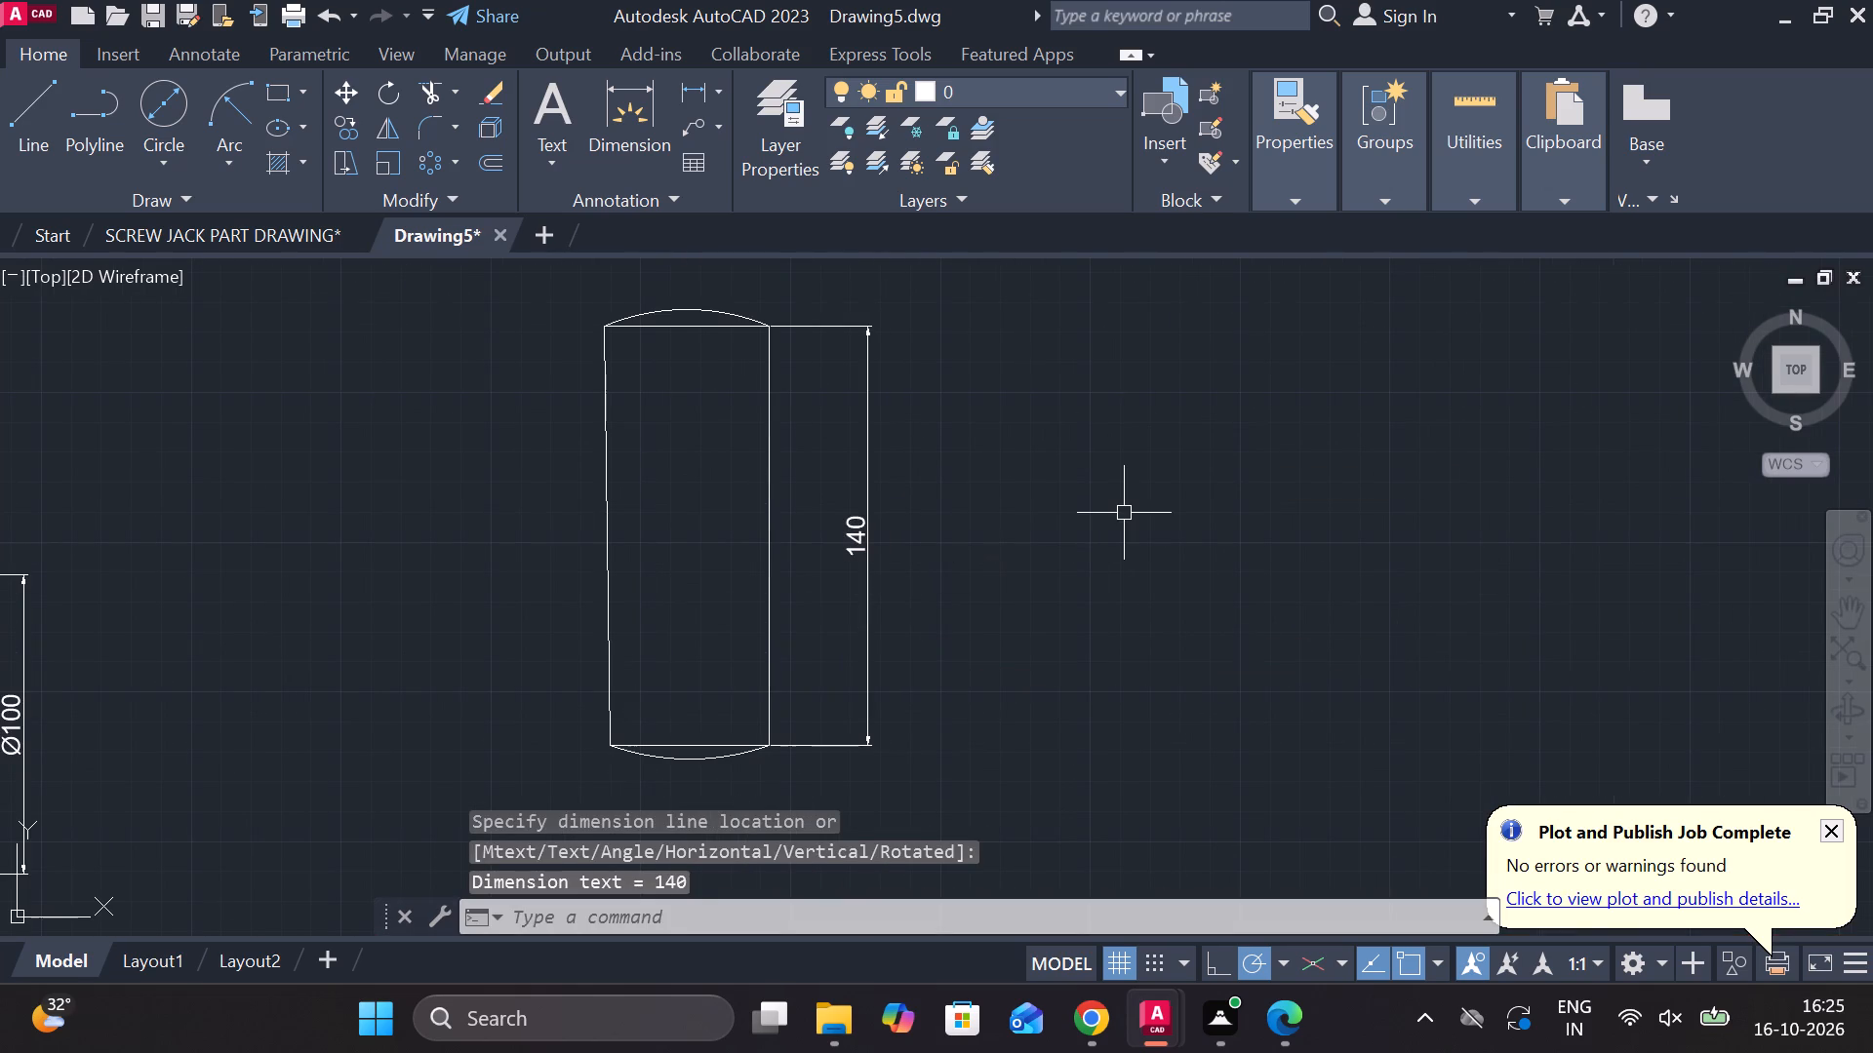
pyautogui.press('Escape')
pyautogui.press('l')
pyautogui.press('Escape')
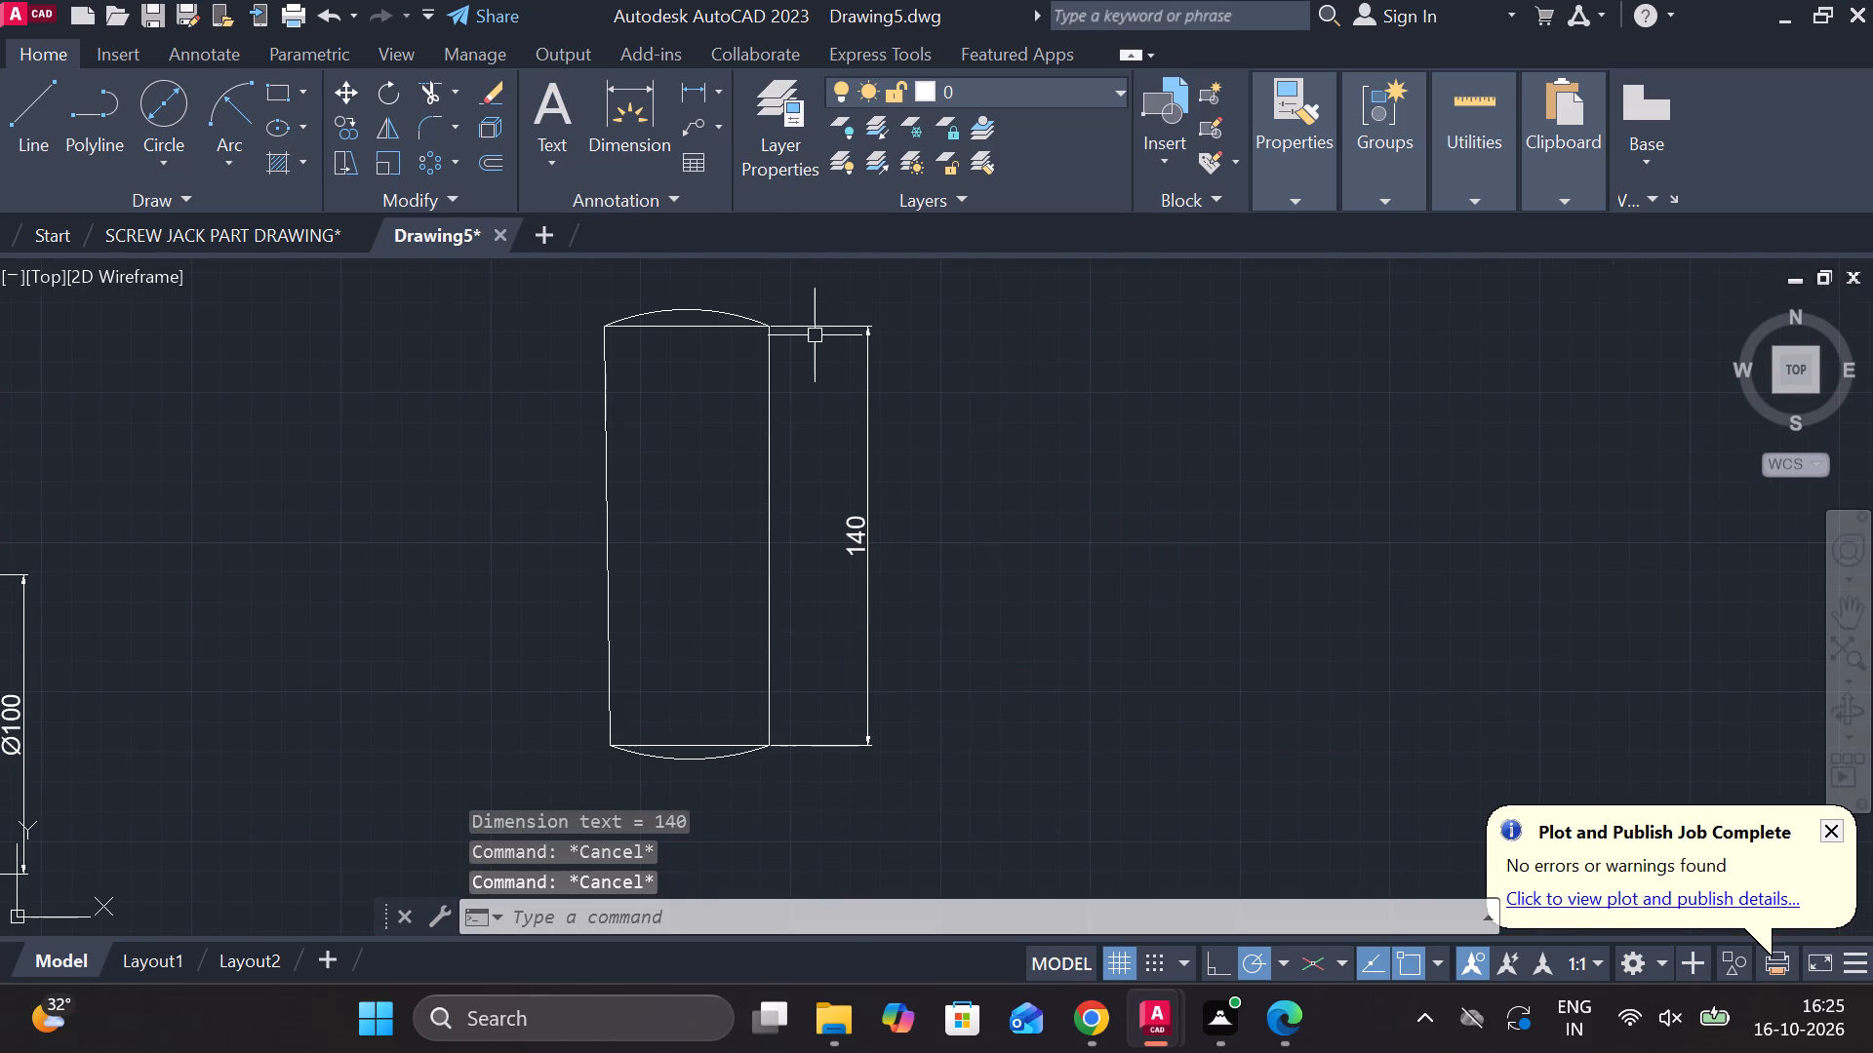
# Add a horizontal linear dimension across the part's top edge, placed inside the outline in its upper half.
pyautogui.click(686, 87)
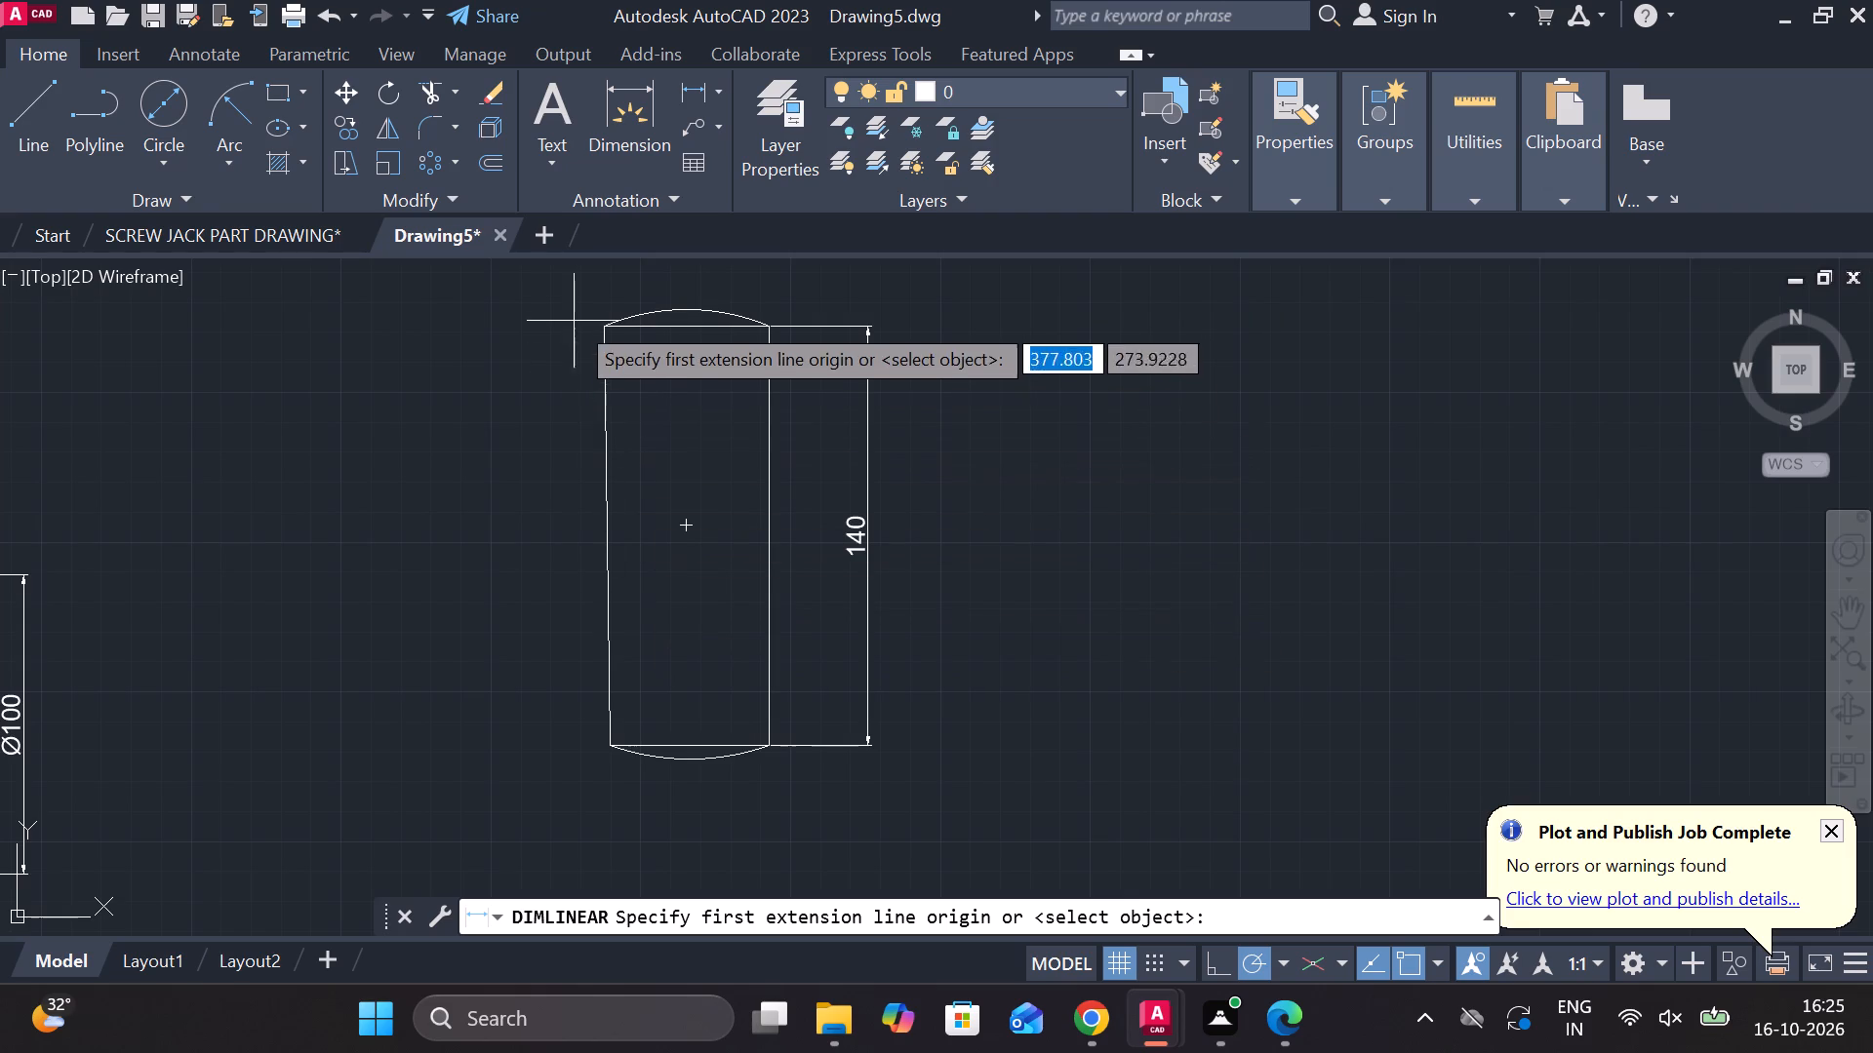
pyautogui.click(607, 325)
pyautogui.click(770, 324)
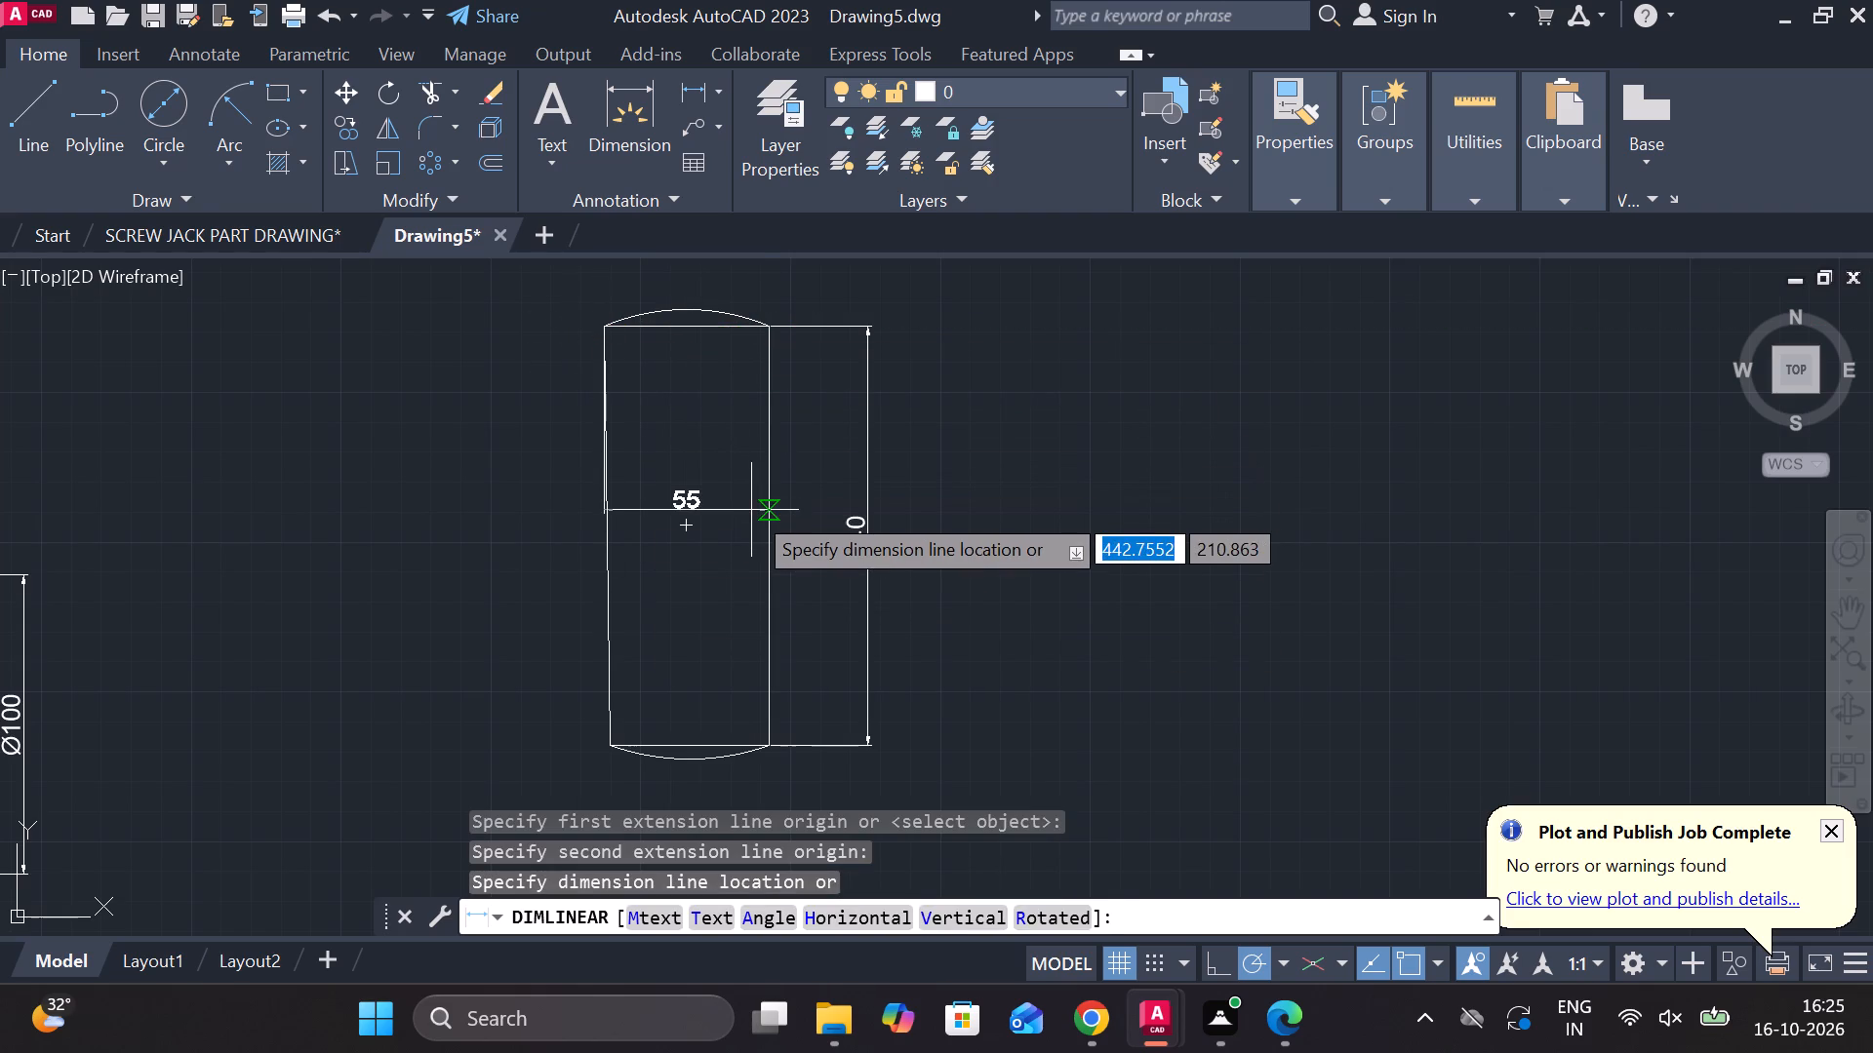
pyautogui.scroll(2, 718, 494)
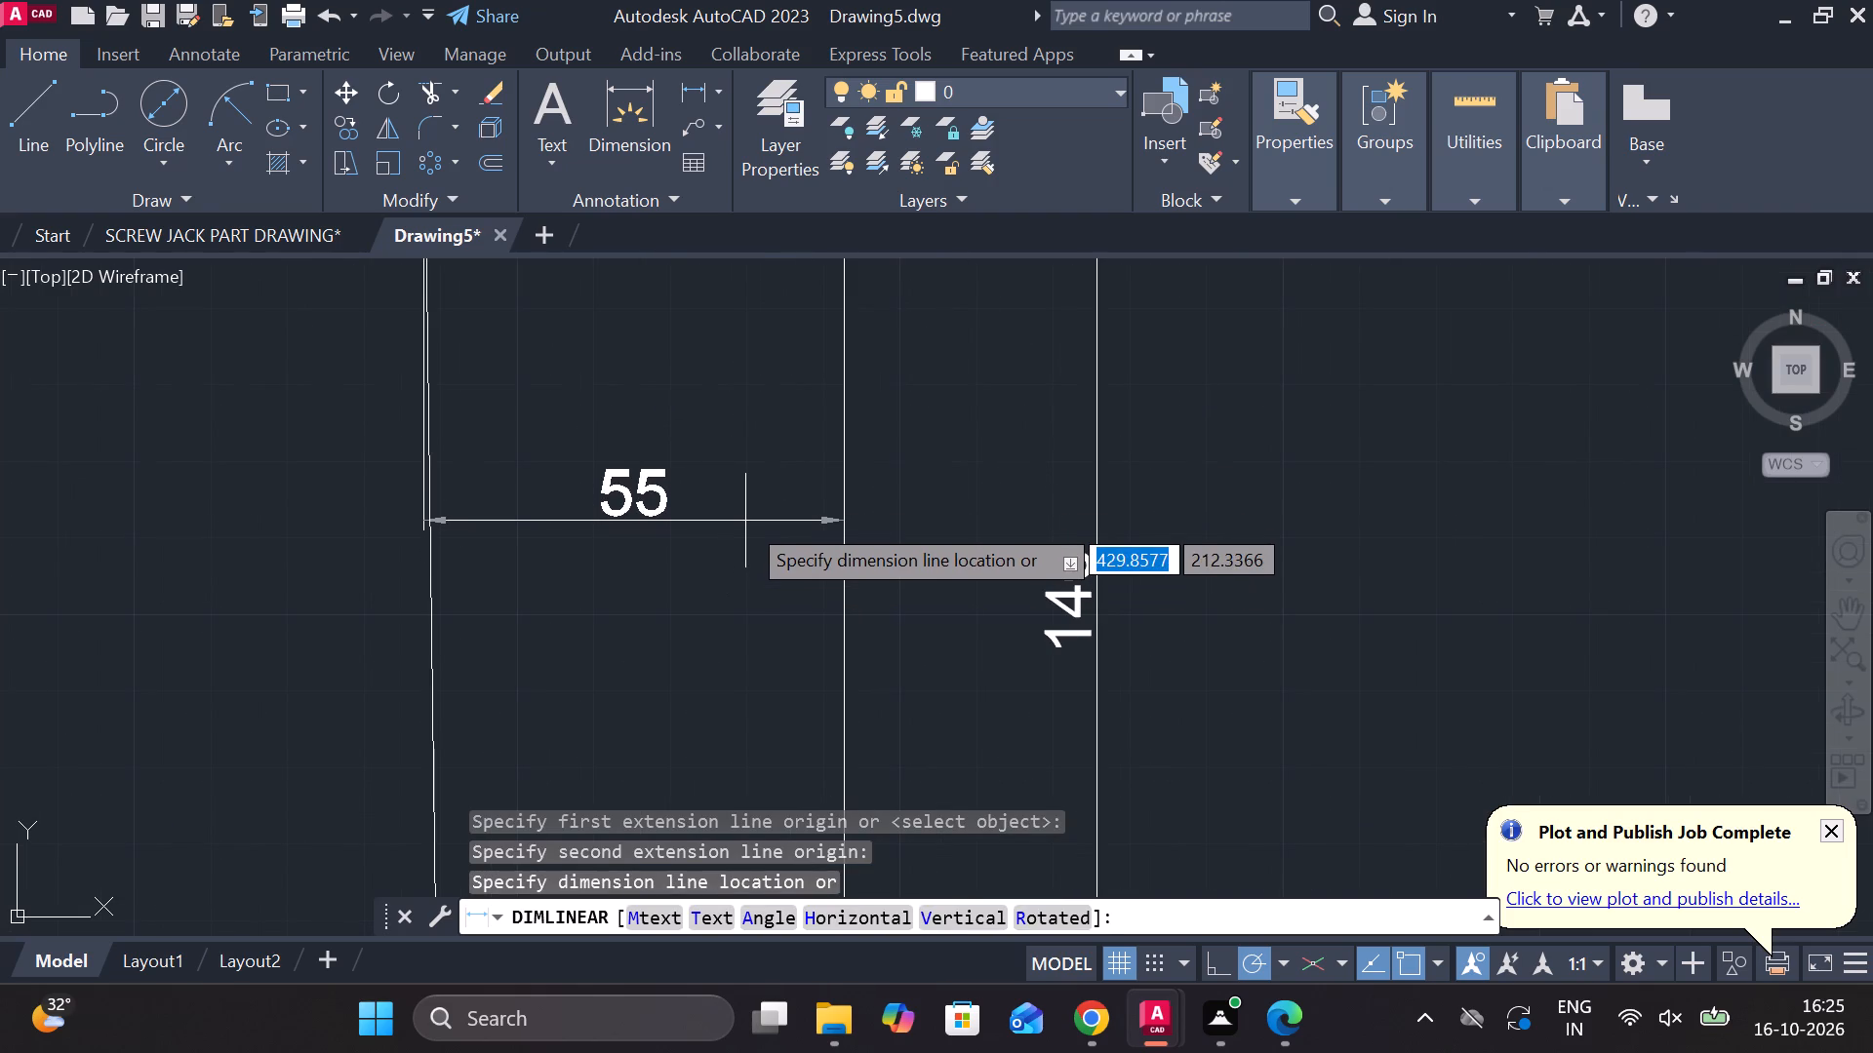
pyautogui.scroll(-2, 745, 521)
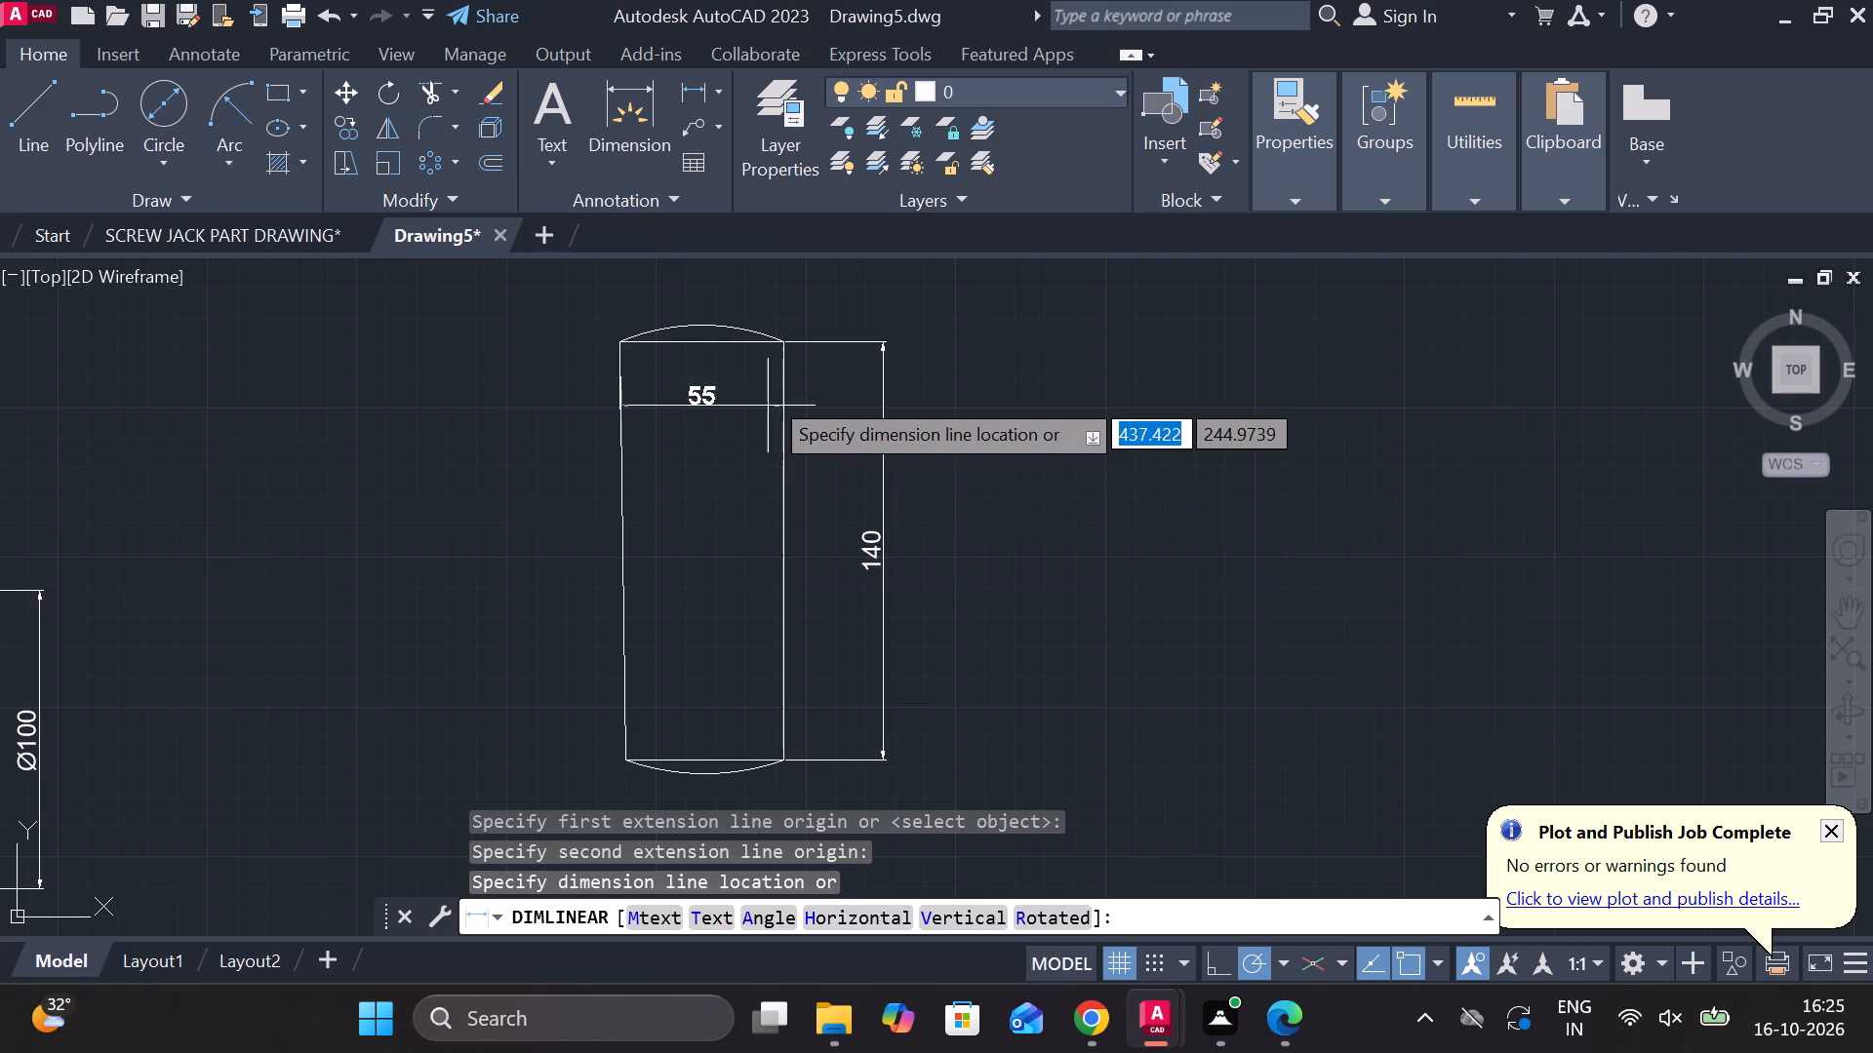
pyautogui.click(771, 476)
pyautogui.press('Escape')
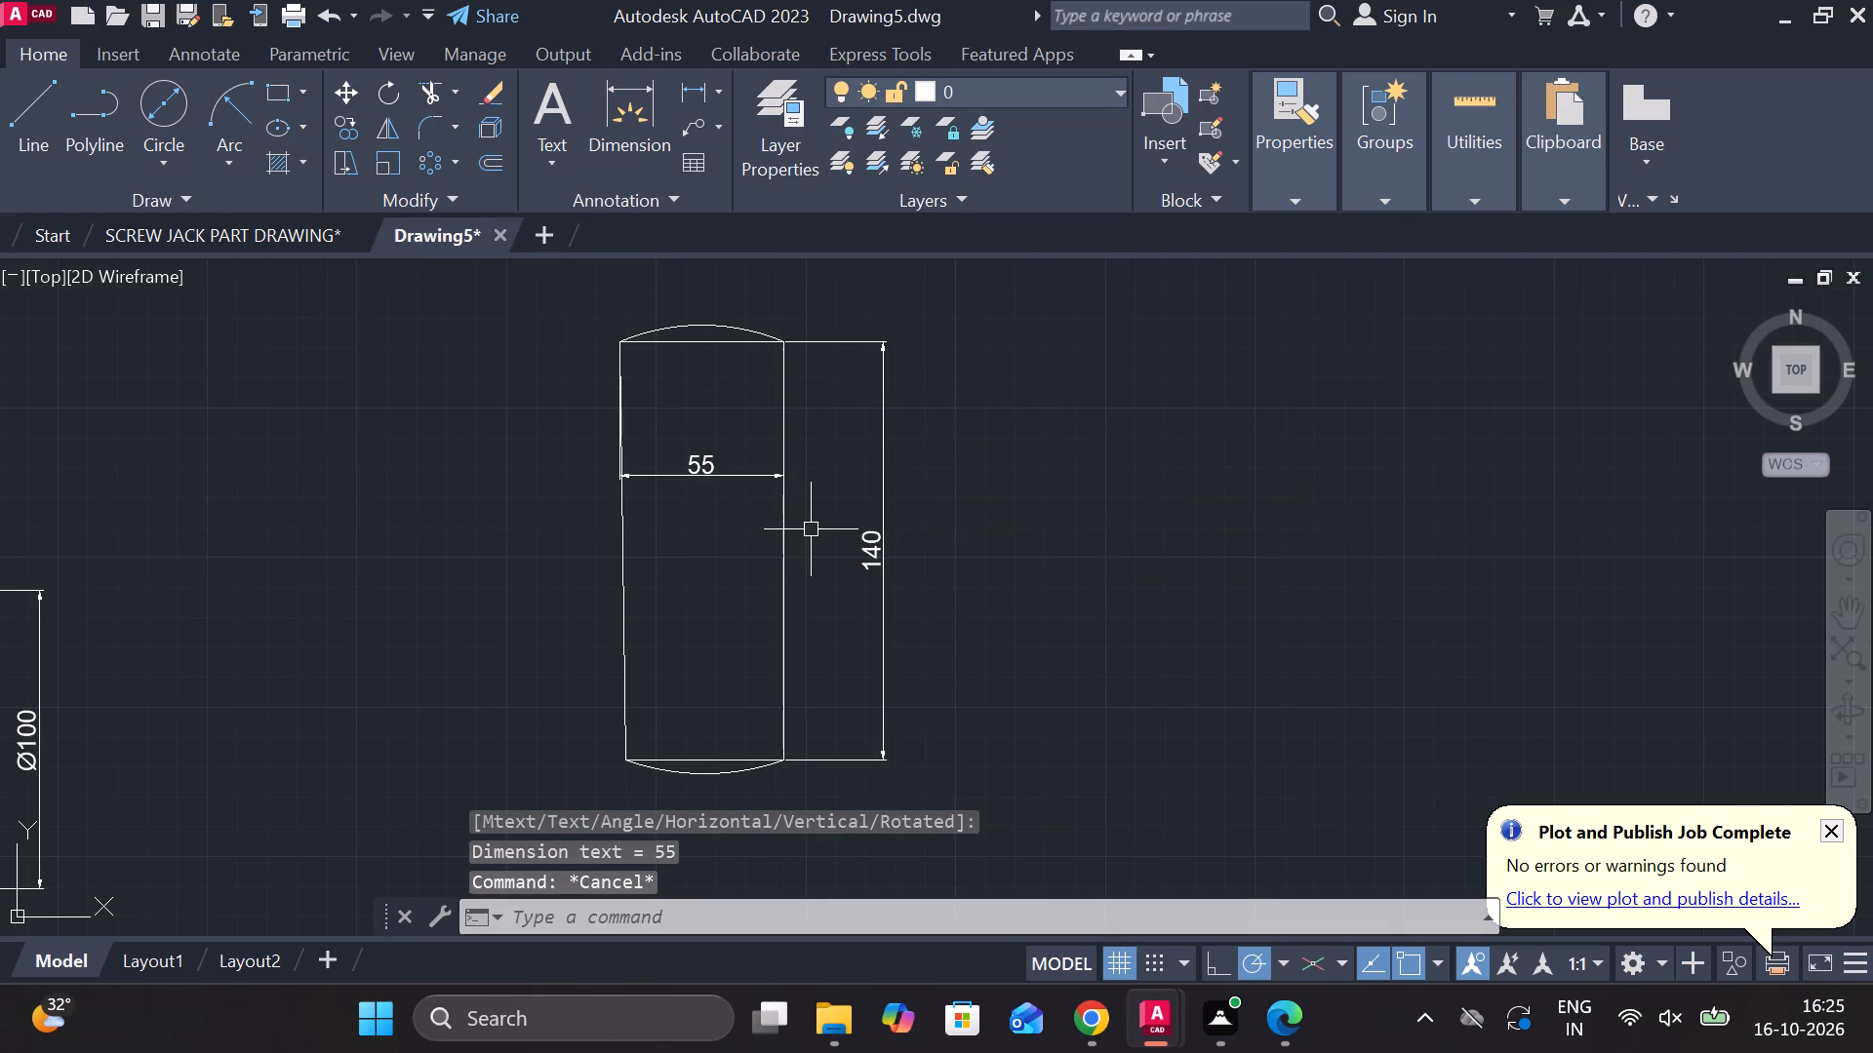
pyautogui.click(780, 543)
pyautogui.press('Escape')
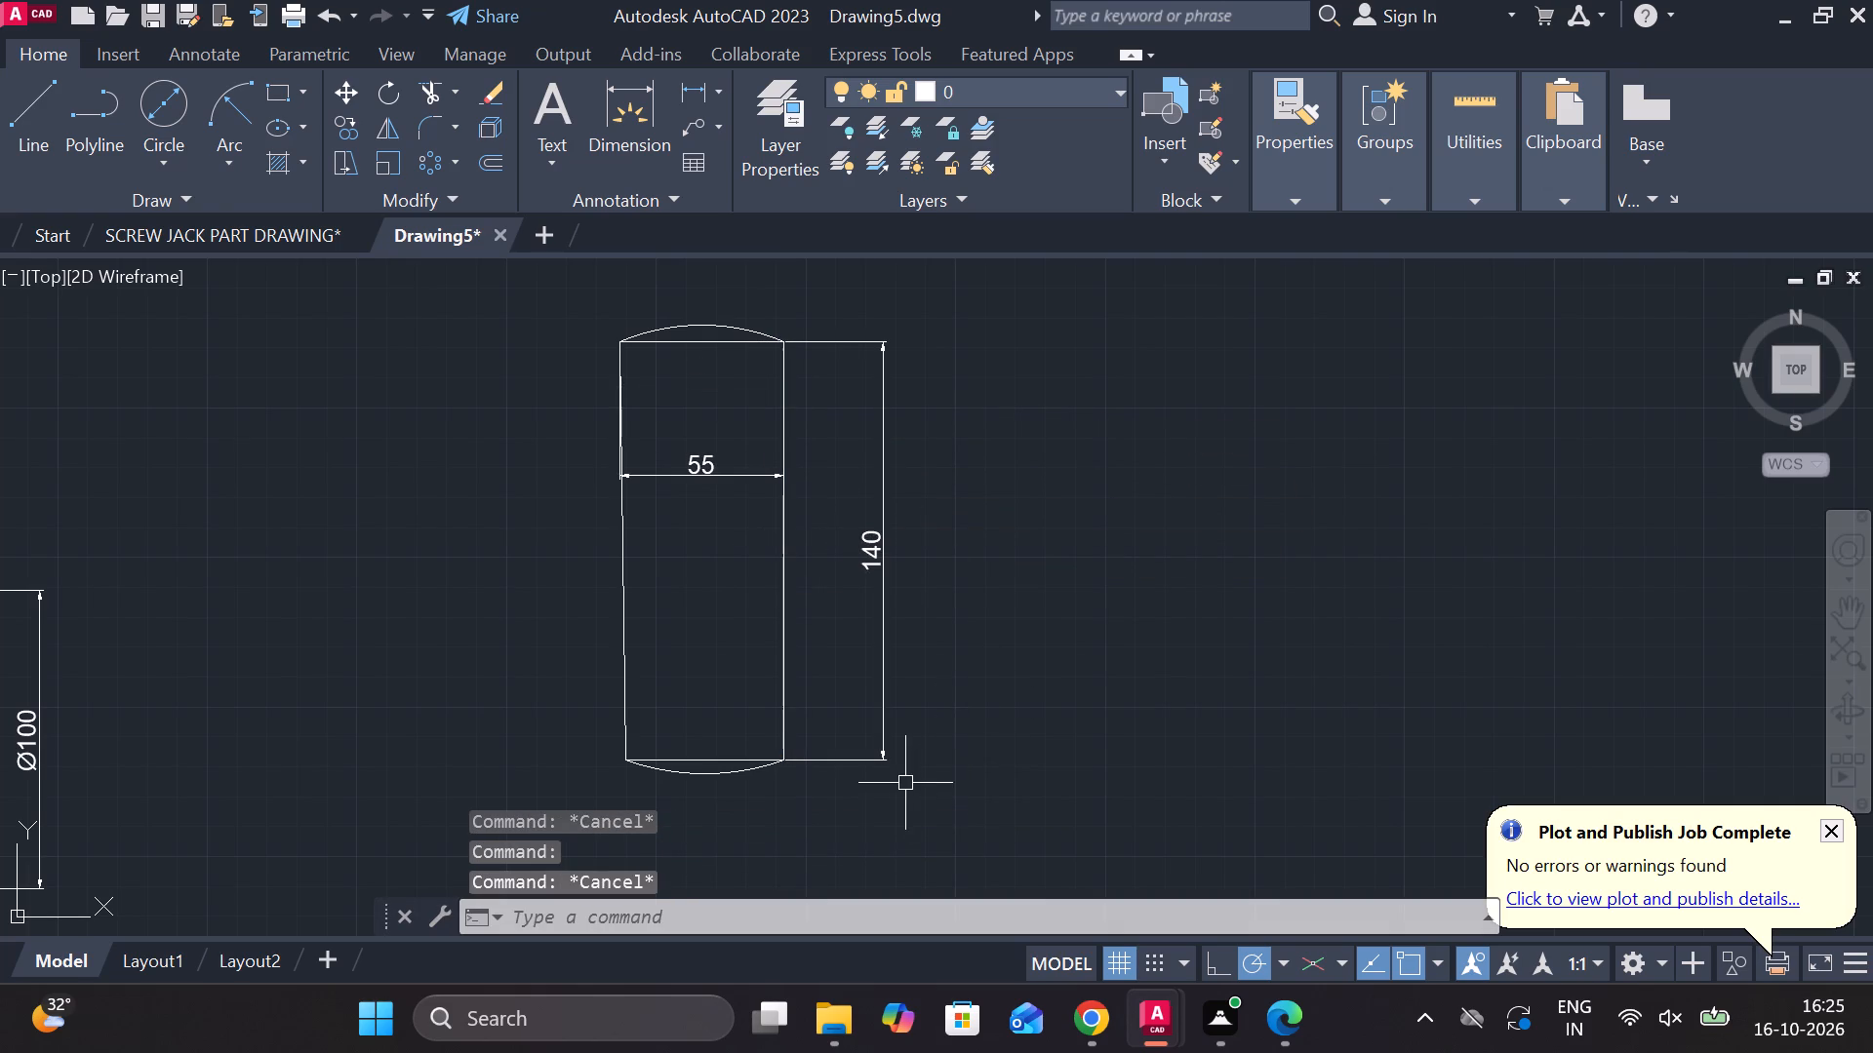
# Copy the whole arched part with its two dimensions to the empty space just right of the undimensioned socket view.
pyautogui.moveTo(903, 786); pyautogui.dragTo(901, 729, button='middle')
pyautogui.moveTo(896, 768); pyautogui.dragTo(882, 753)
pyautogui.moveTo(626, 318); pyautogui.dragTo(563, 407, button='middle')
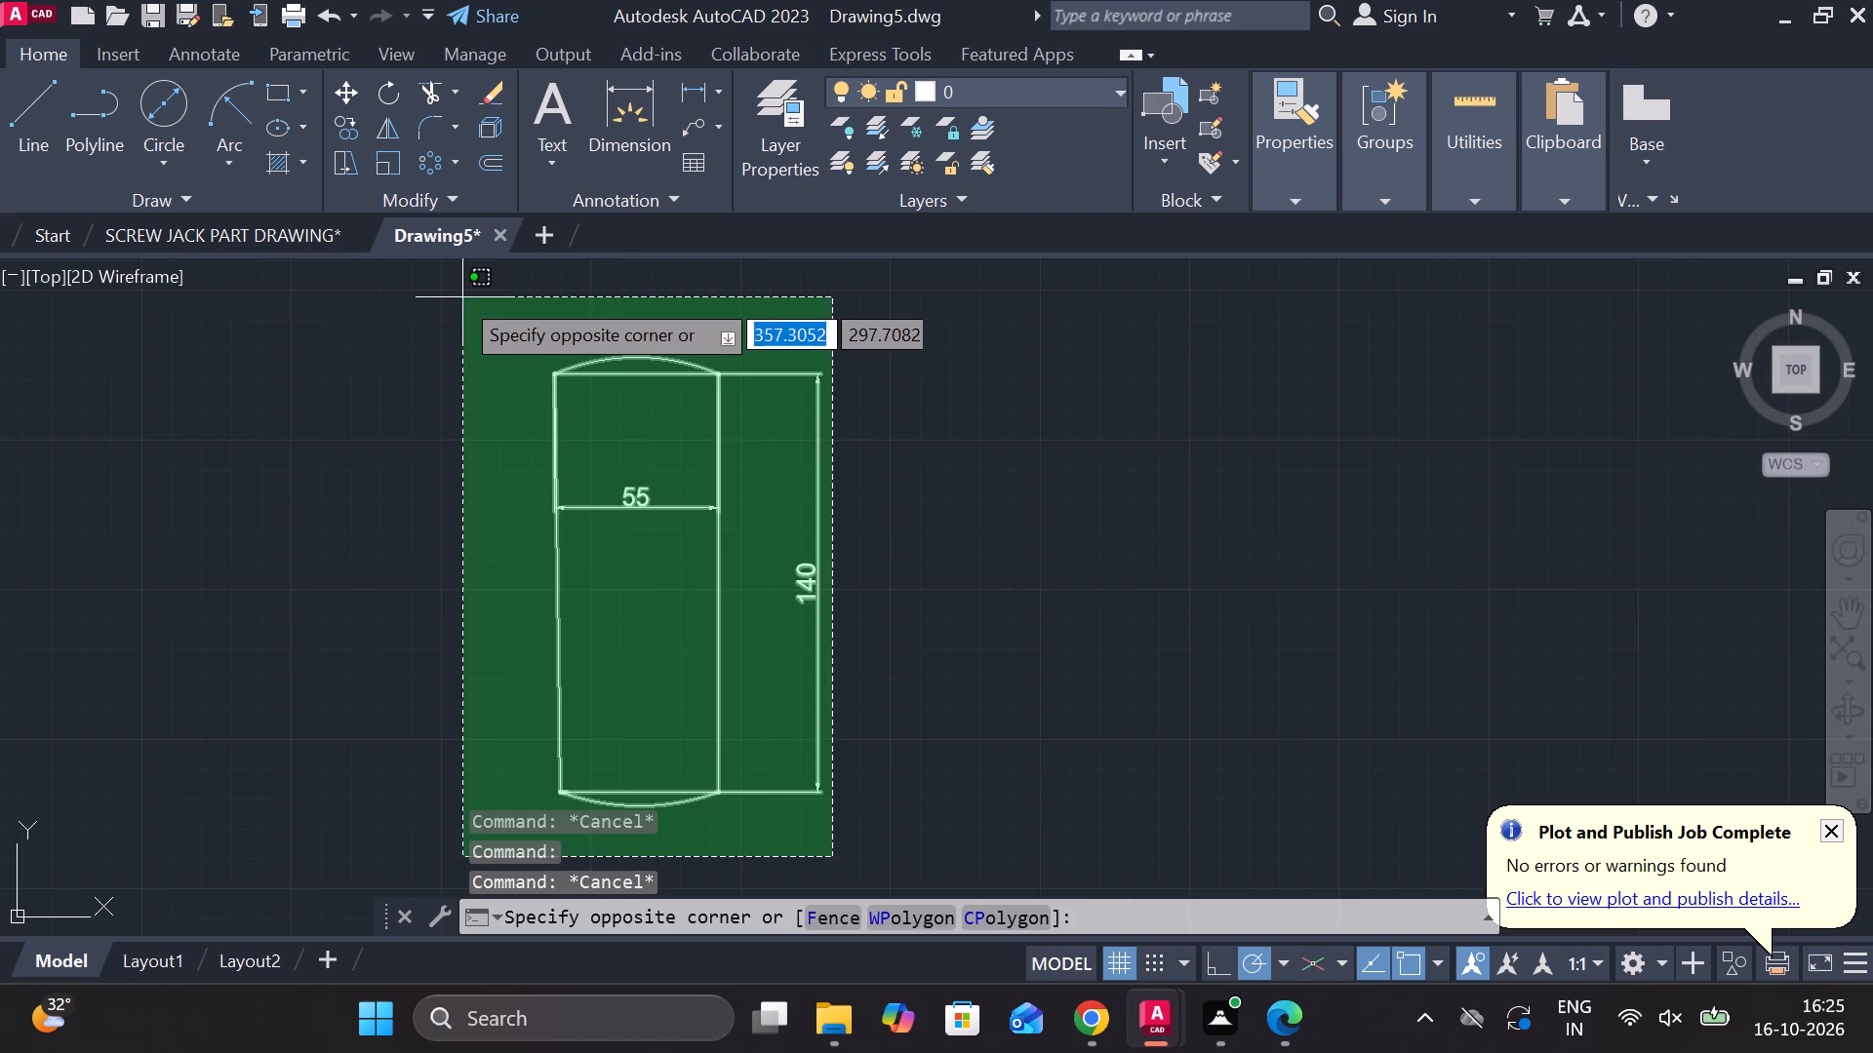
pyautogui.click(458, 295)
pyautogui.write('CO')
pyautogui.press('Return')
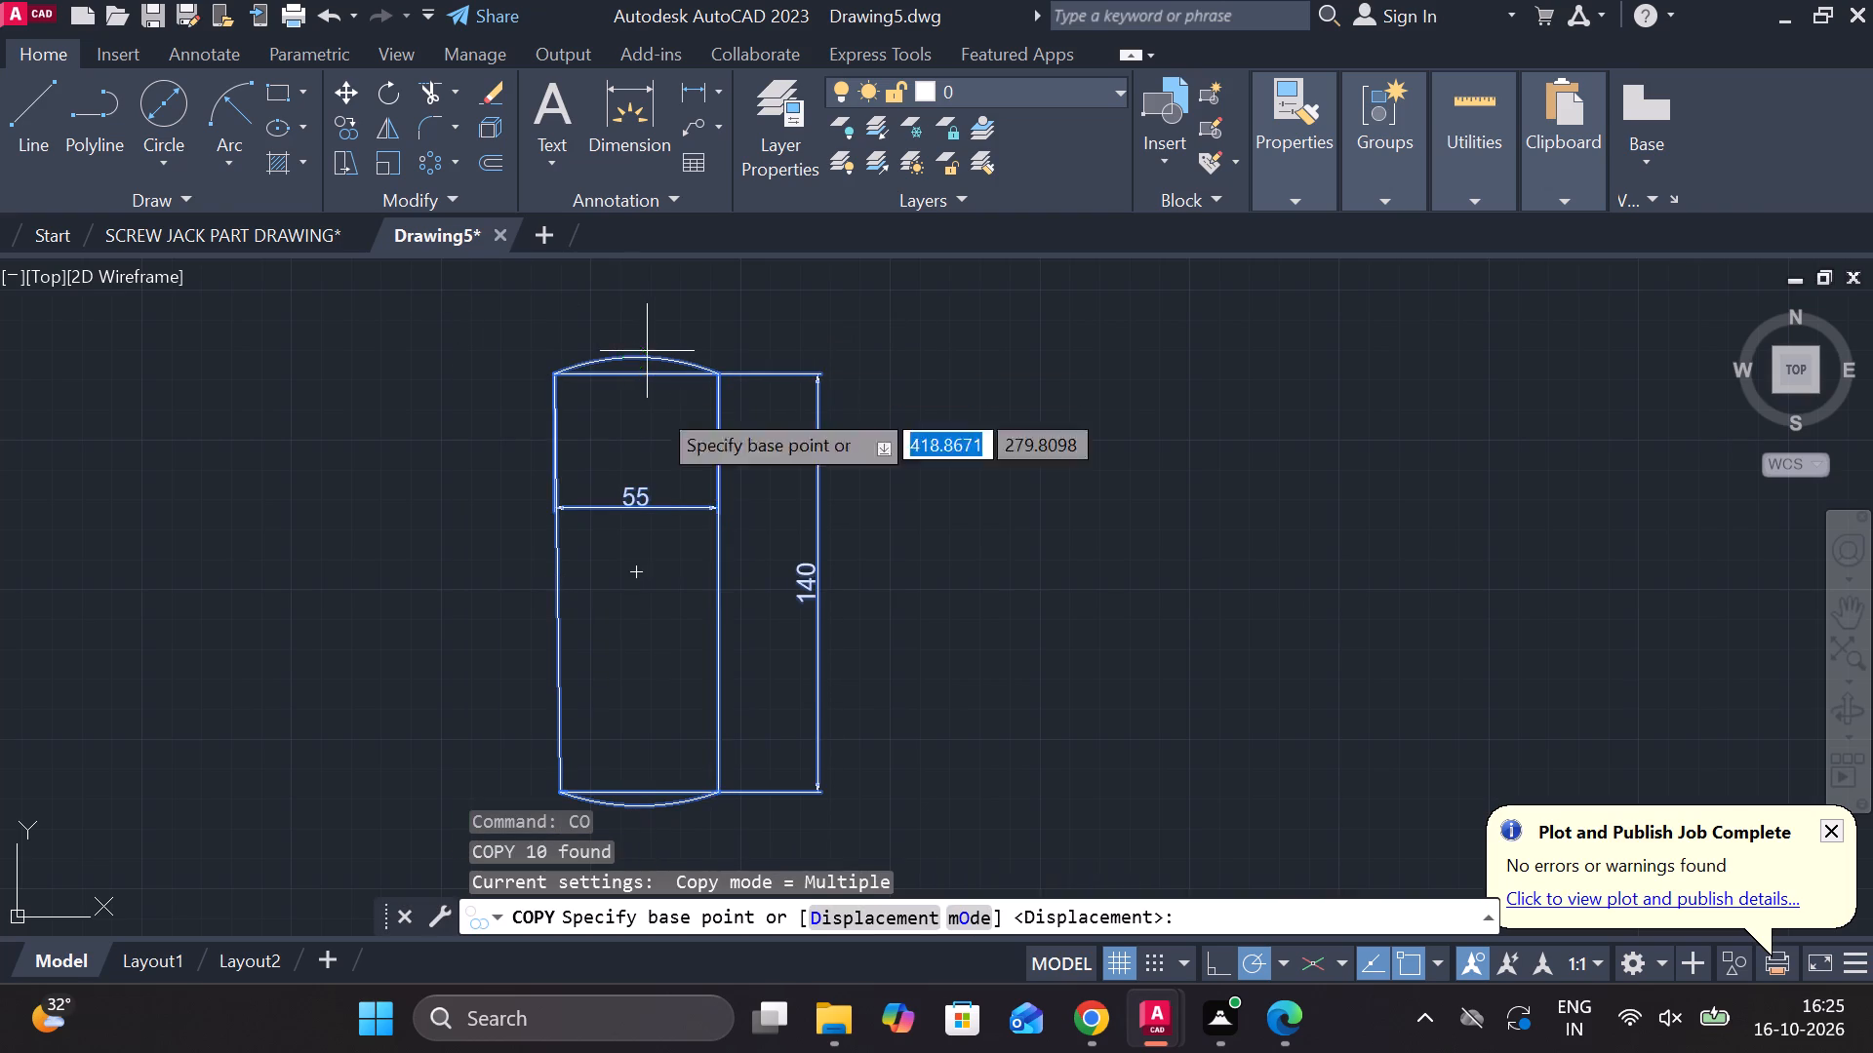
pyautogui.click(1010, 571)
pyautogui.scroll(-4, 999, 565)
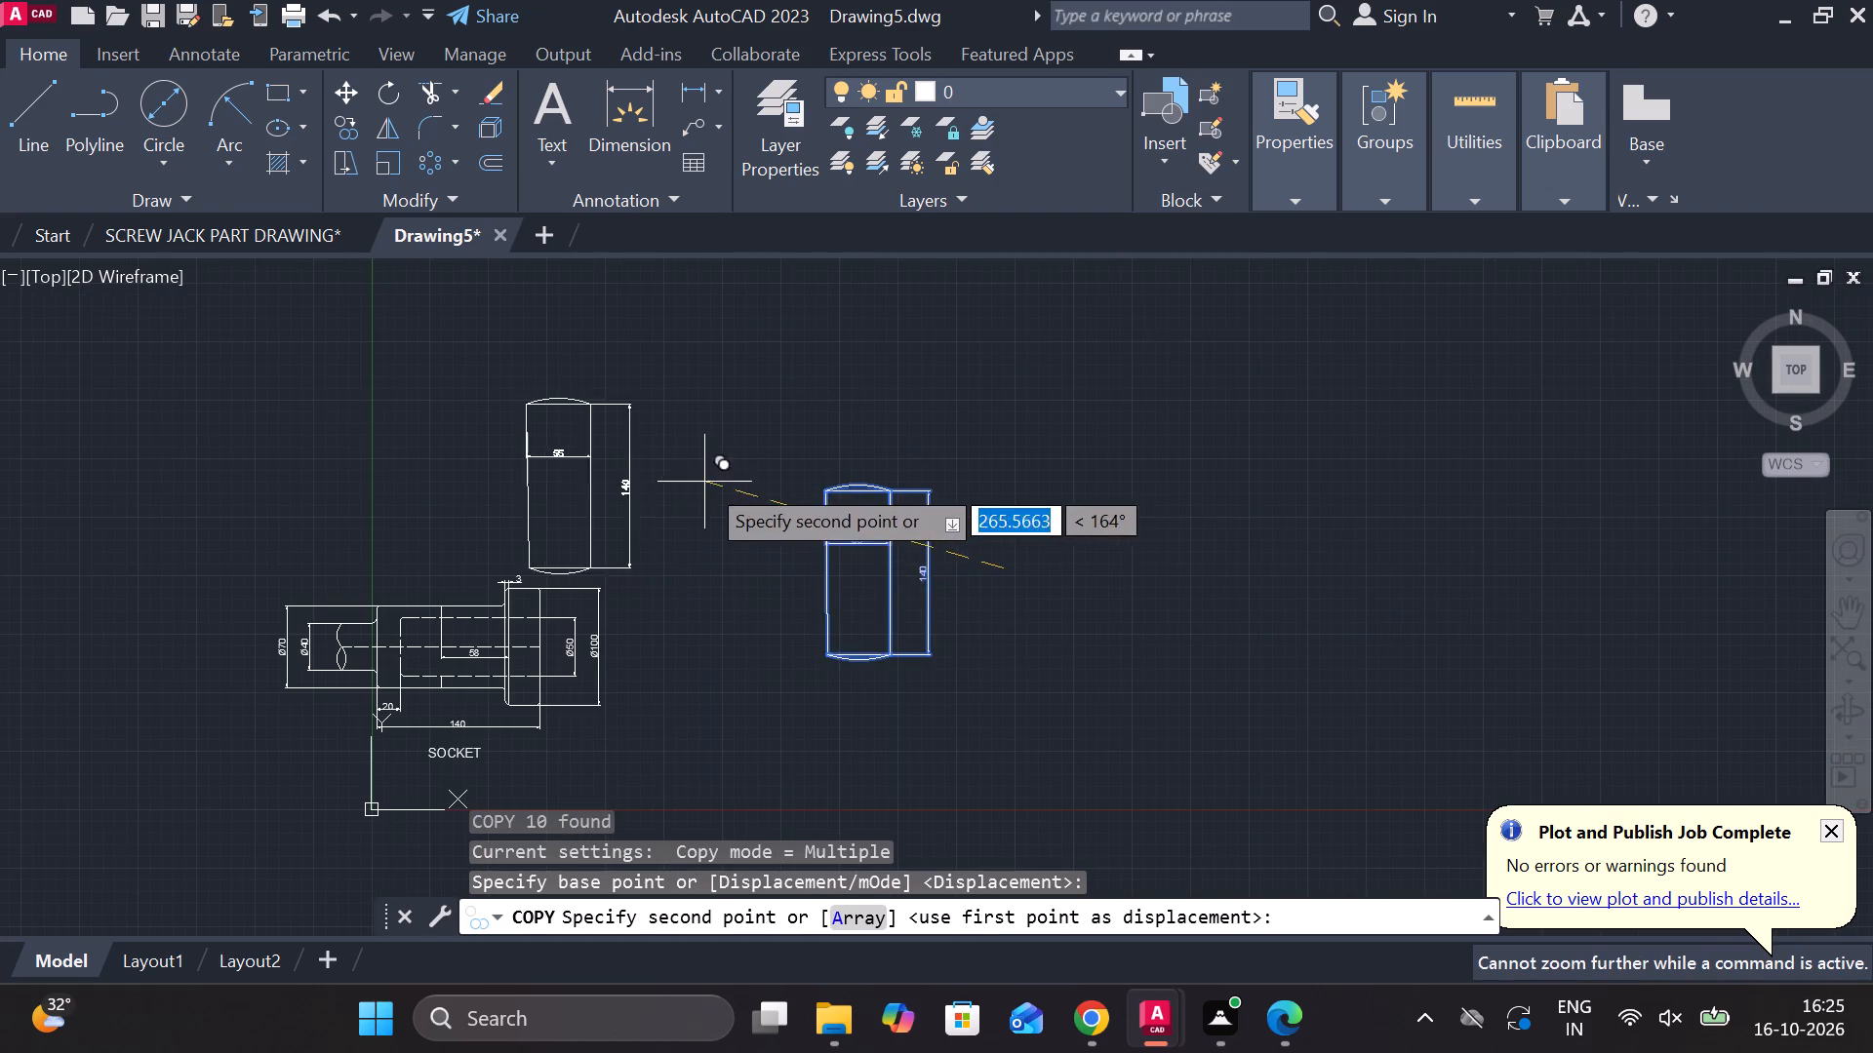
pyautogui.moveTo(829, 512); pyautogui.dragTo(1054, 501, button='middle')
pyautogui.moveTo(683, 410); pyautogui.dragTo(1149, 477, button='middle')
pyautogui.scroll(2, 936, 518)
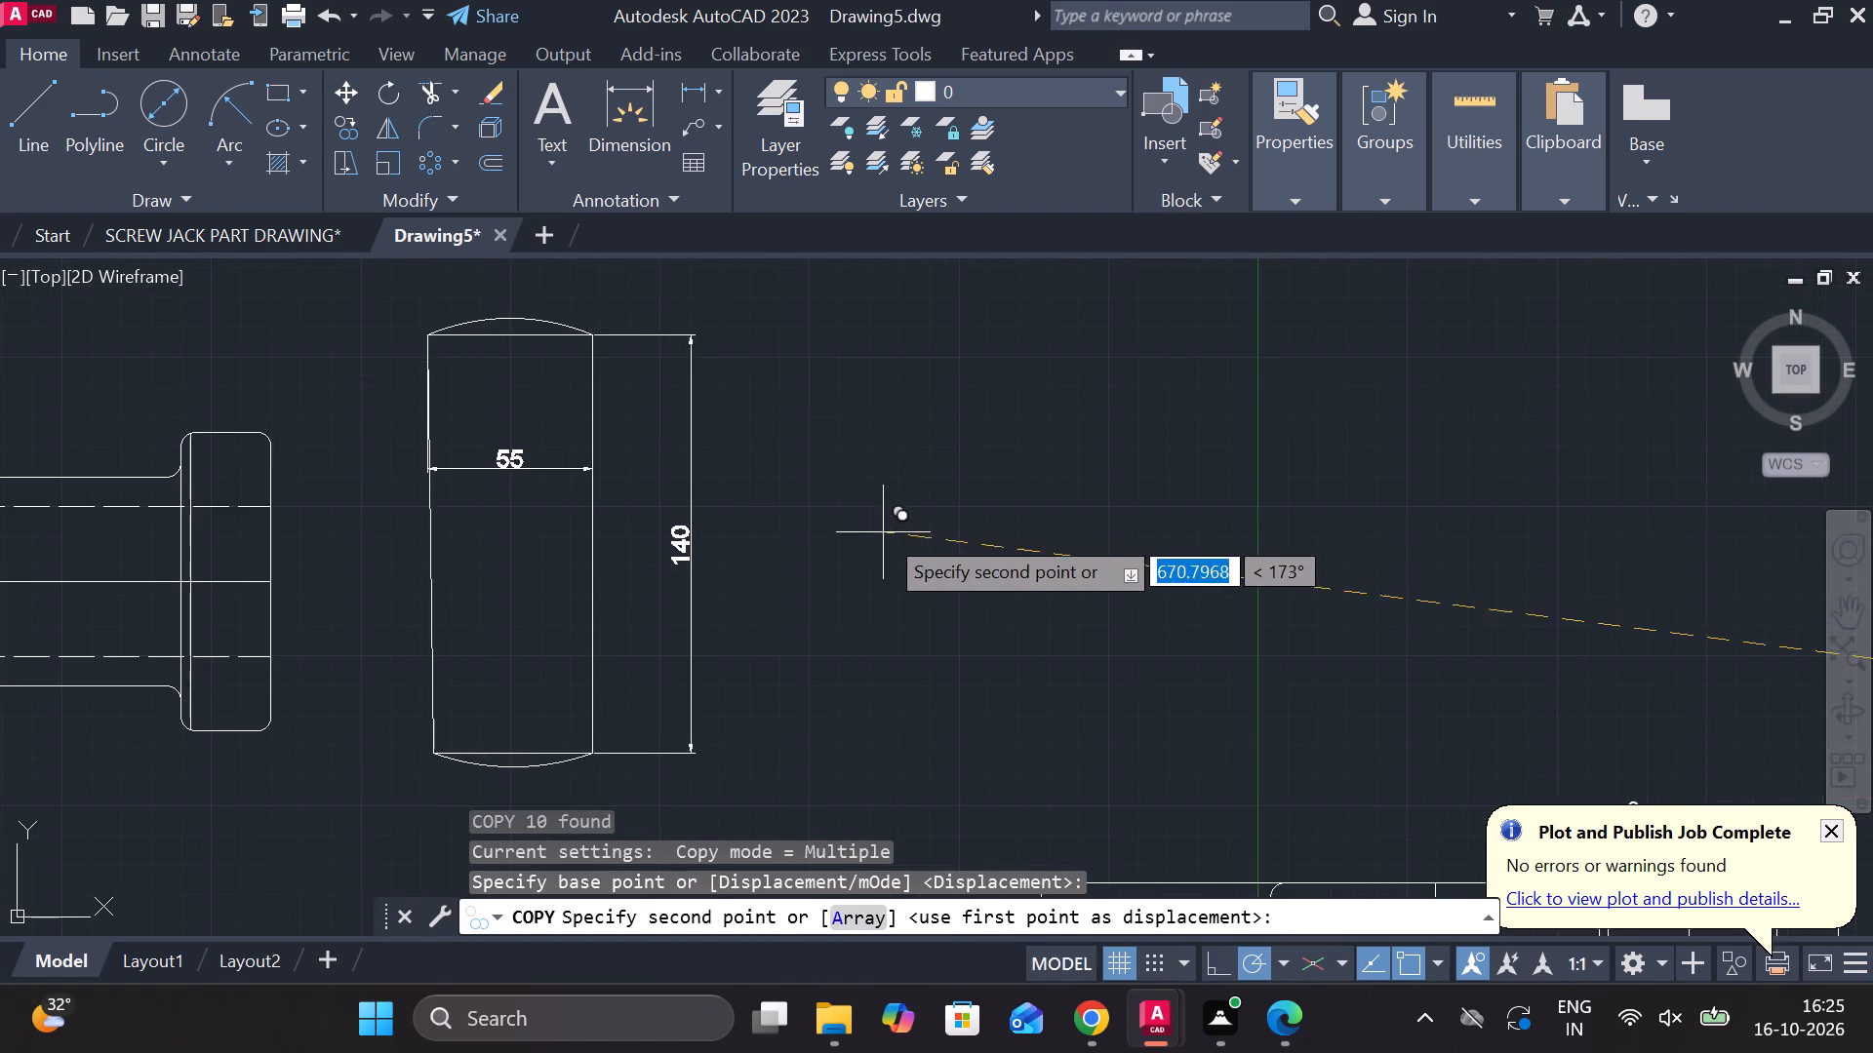
pyautogui.moveTo(892, 534); pyautogui.dragTo(1130, 450, button='middle')
pyautogui.moveTo(945, 507); pyautogui.dragTo(1110, 455, button='middle')
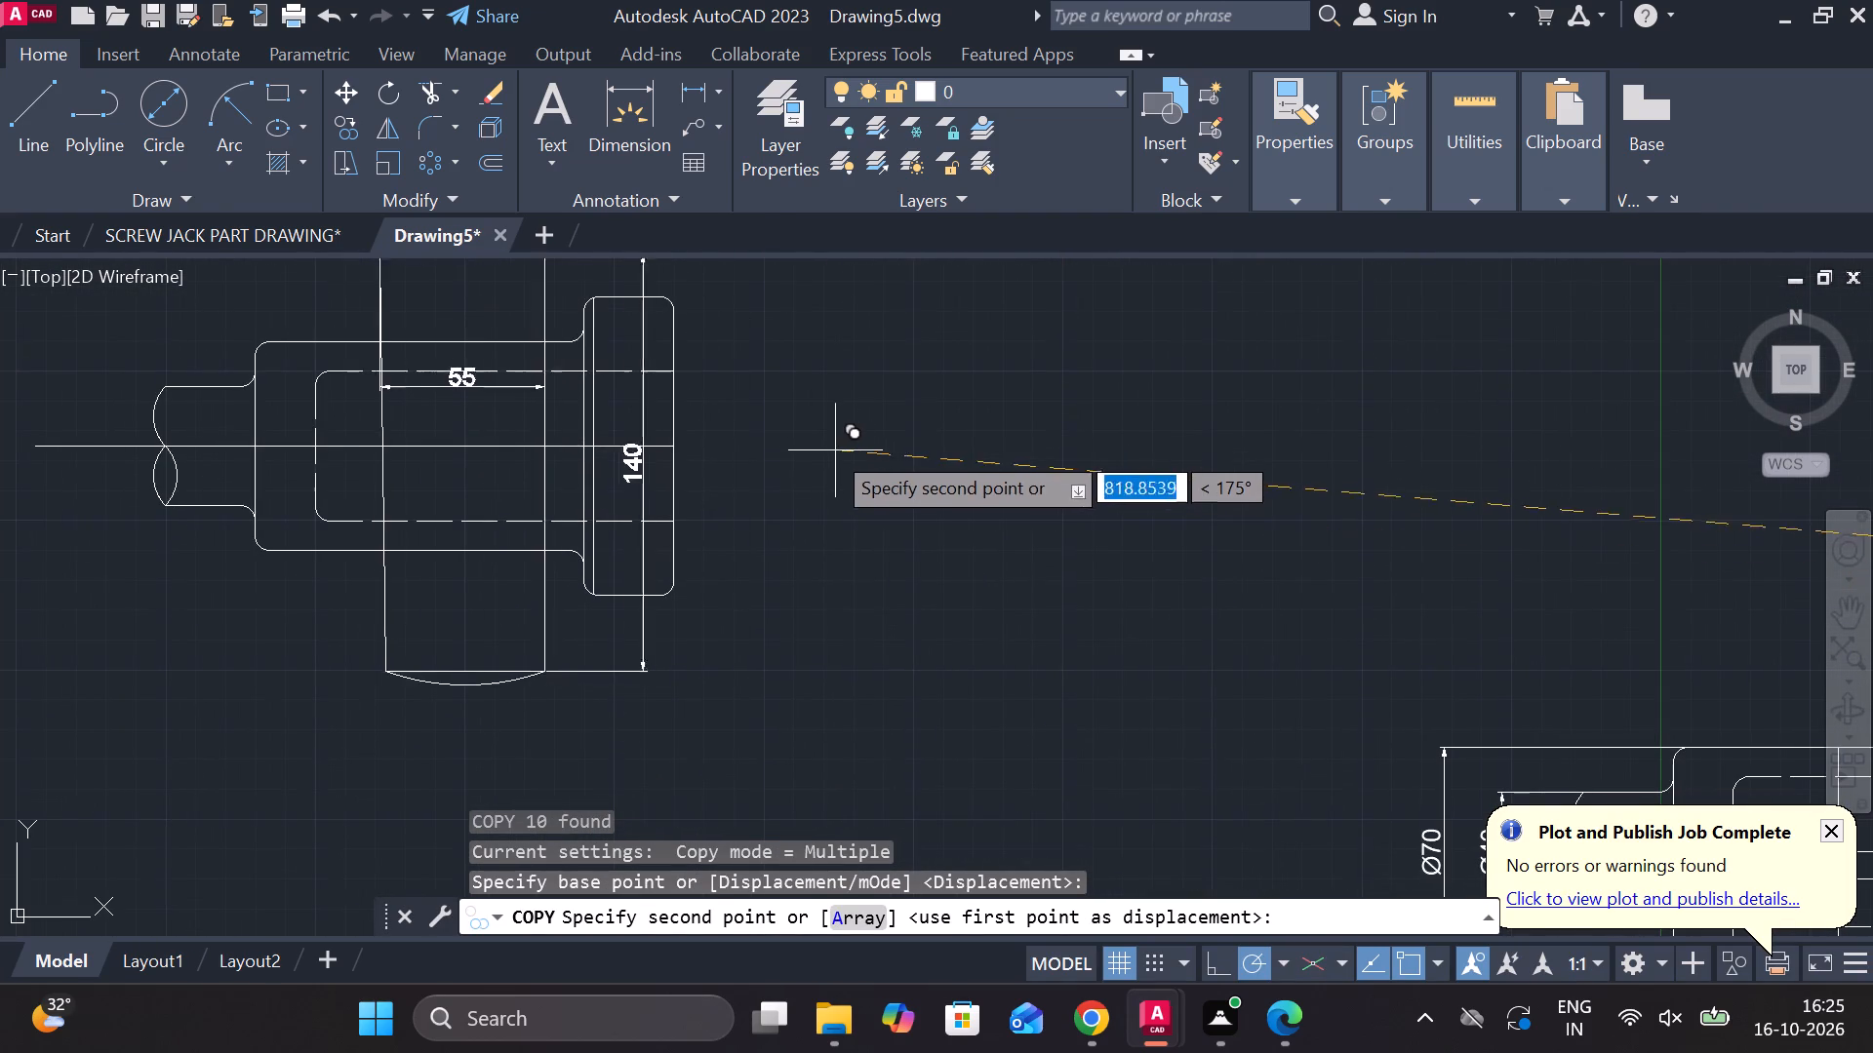
pyautogui.moveTo(871, 433); pyautogui.dragTo(971, 470, button='middle')
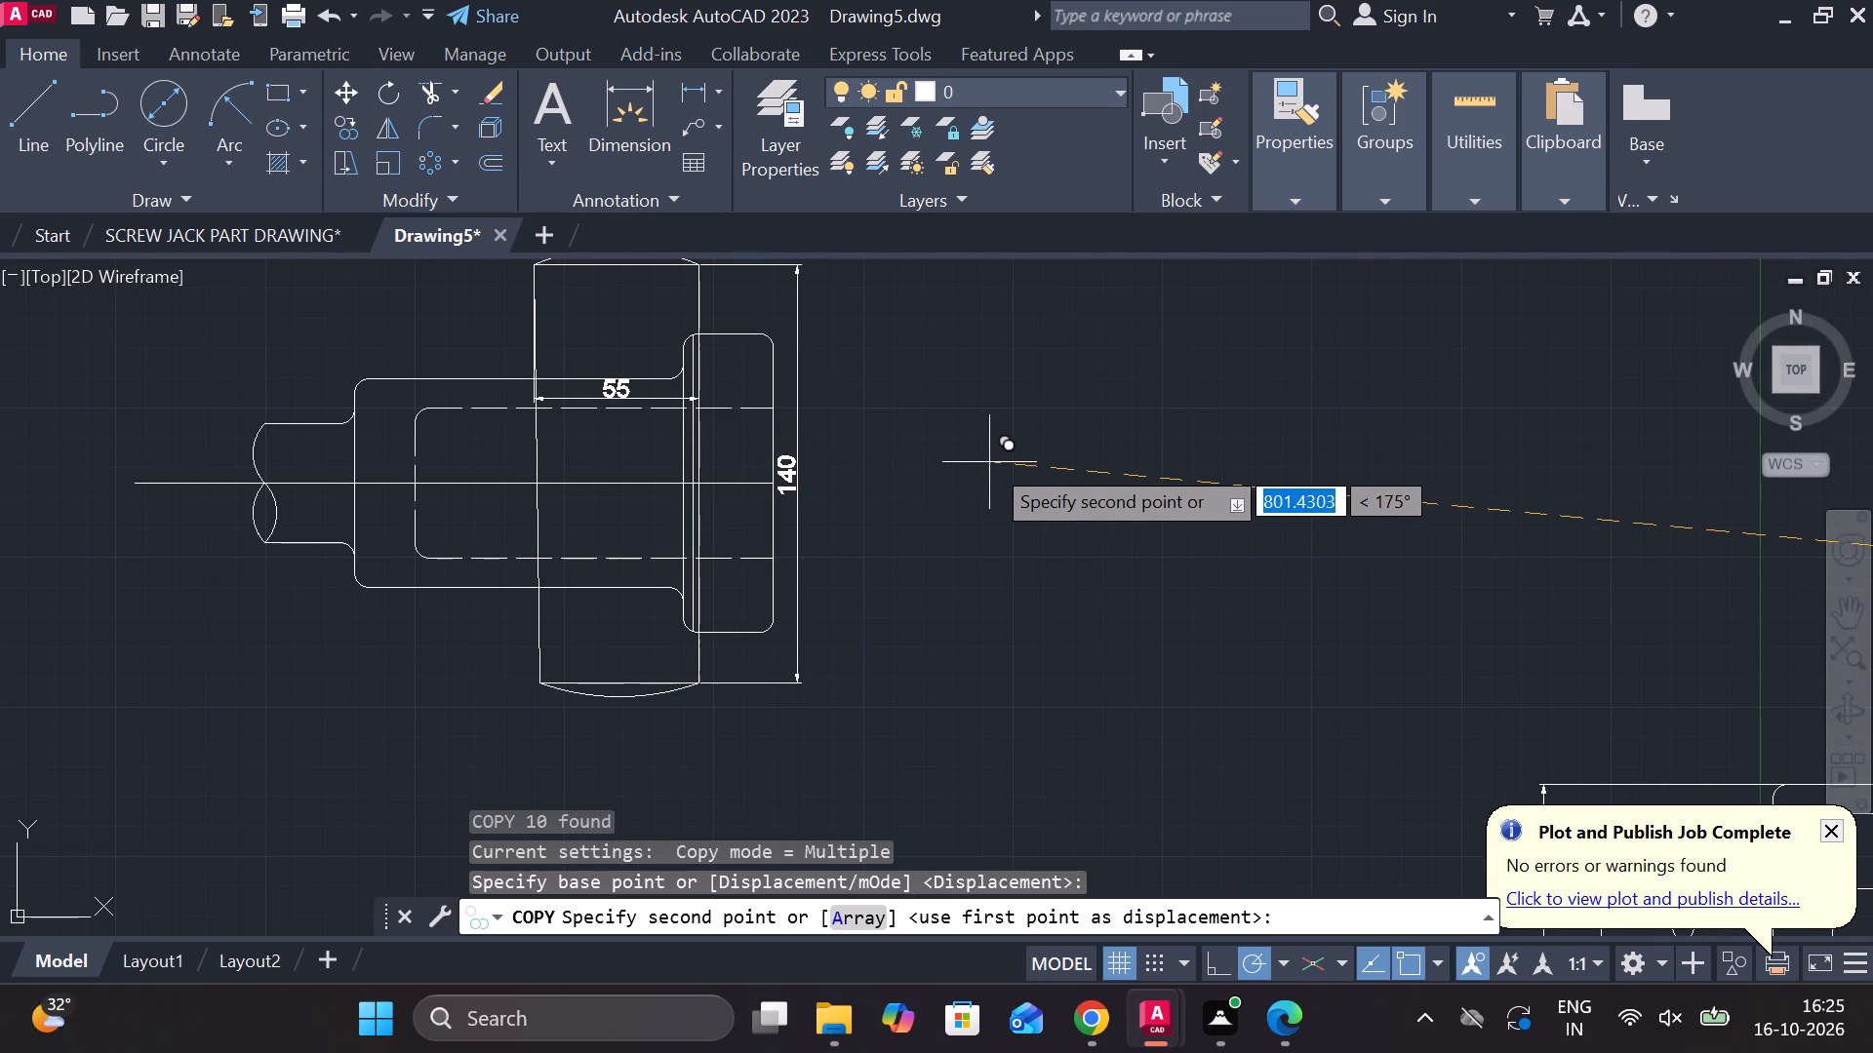
pyautogui.click(1395, 489)
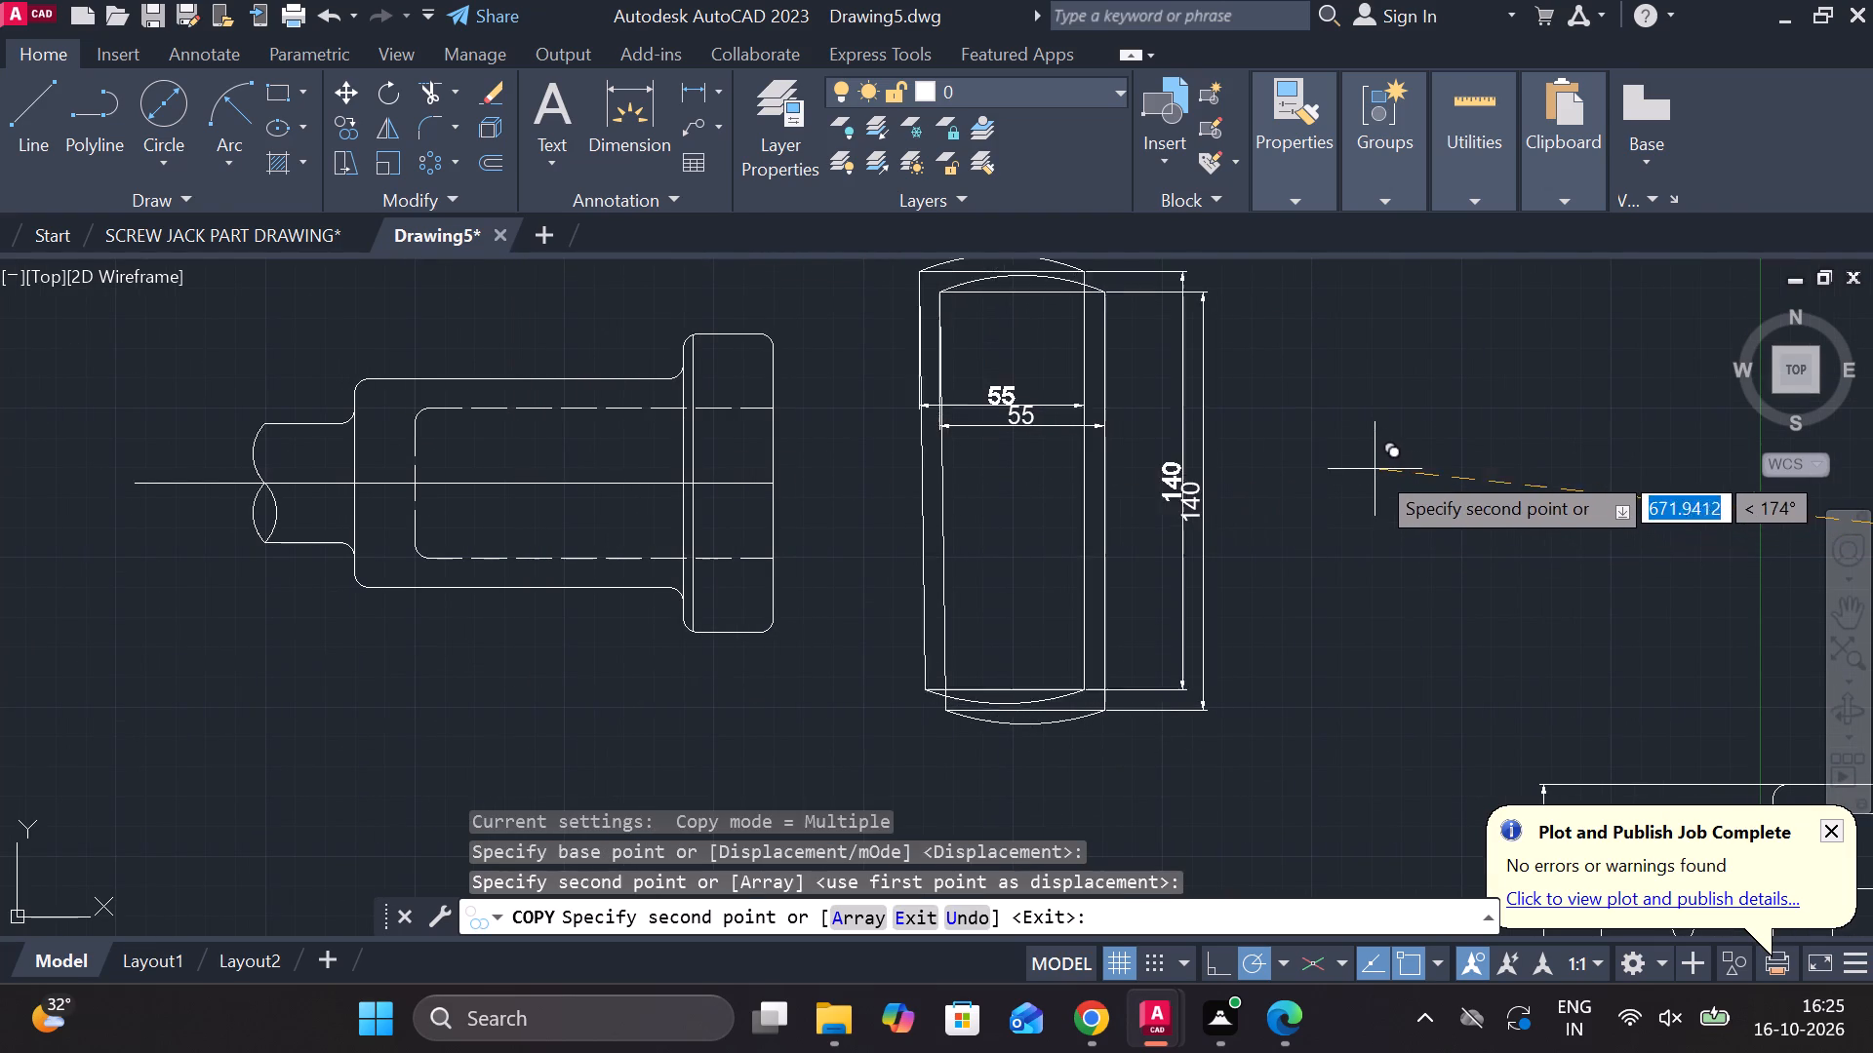
pyautogui.press('Escape')
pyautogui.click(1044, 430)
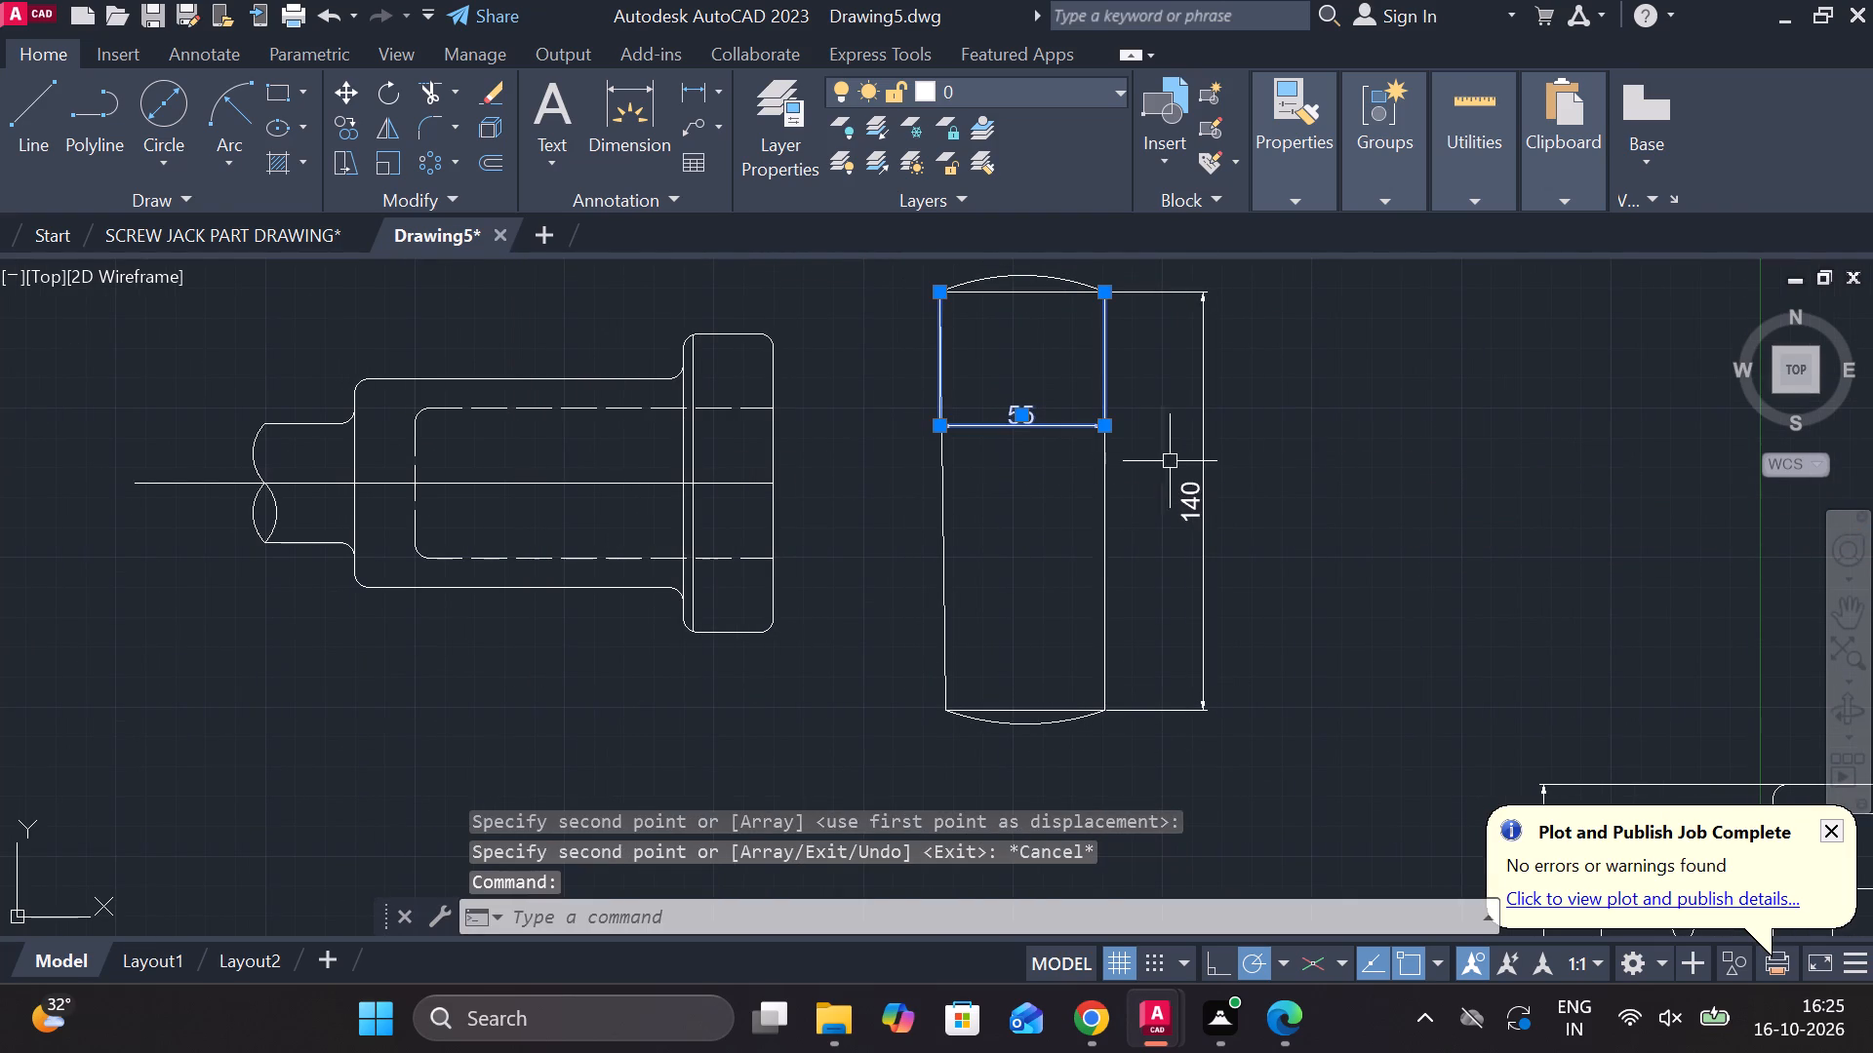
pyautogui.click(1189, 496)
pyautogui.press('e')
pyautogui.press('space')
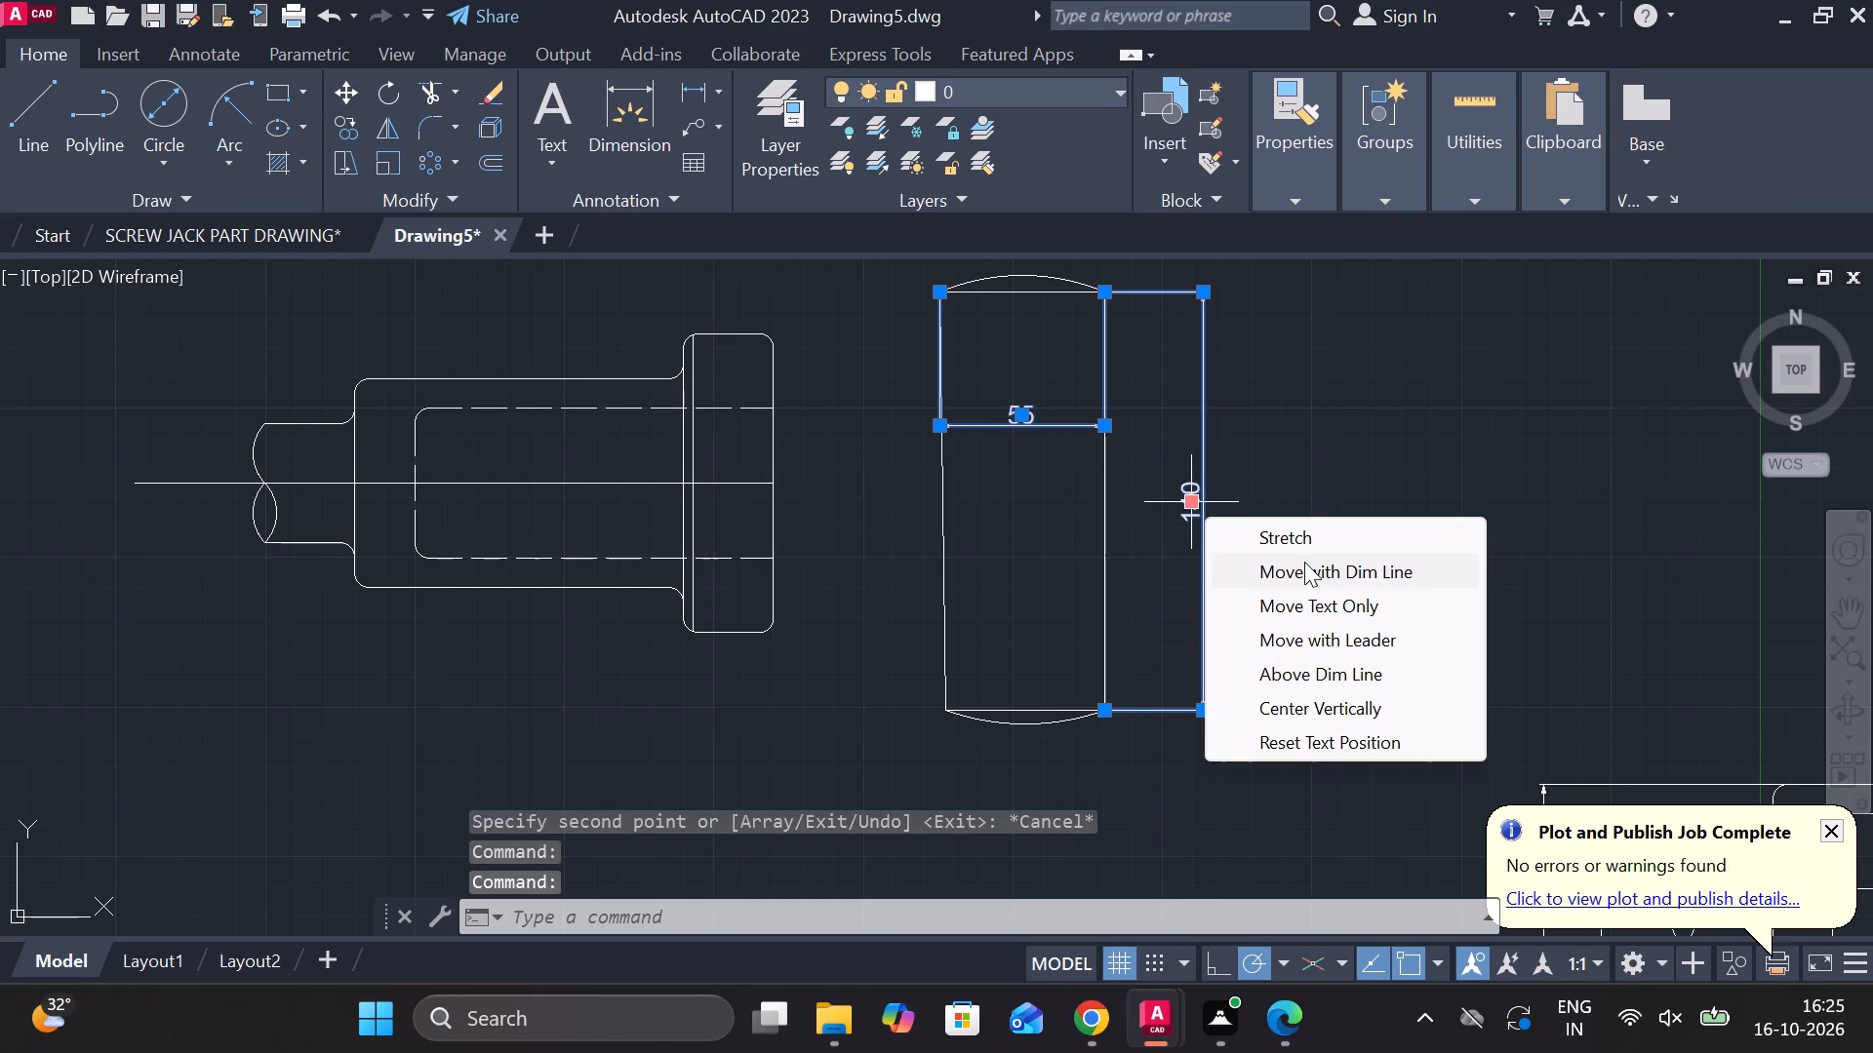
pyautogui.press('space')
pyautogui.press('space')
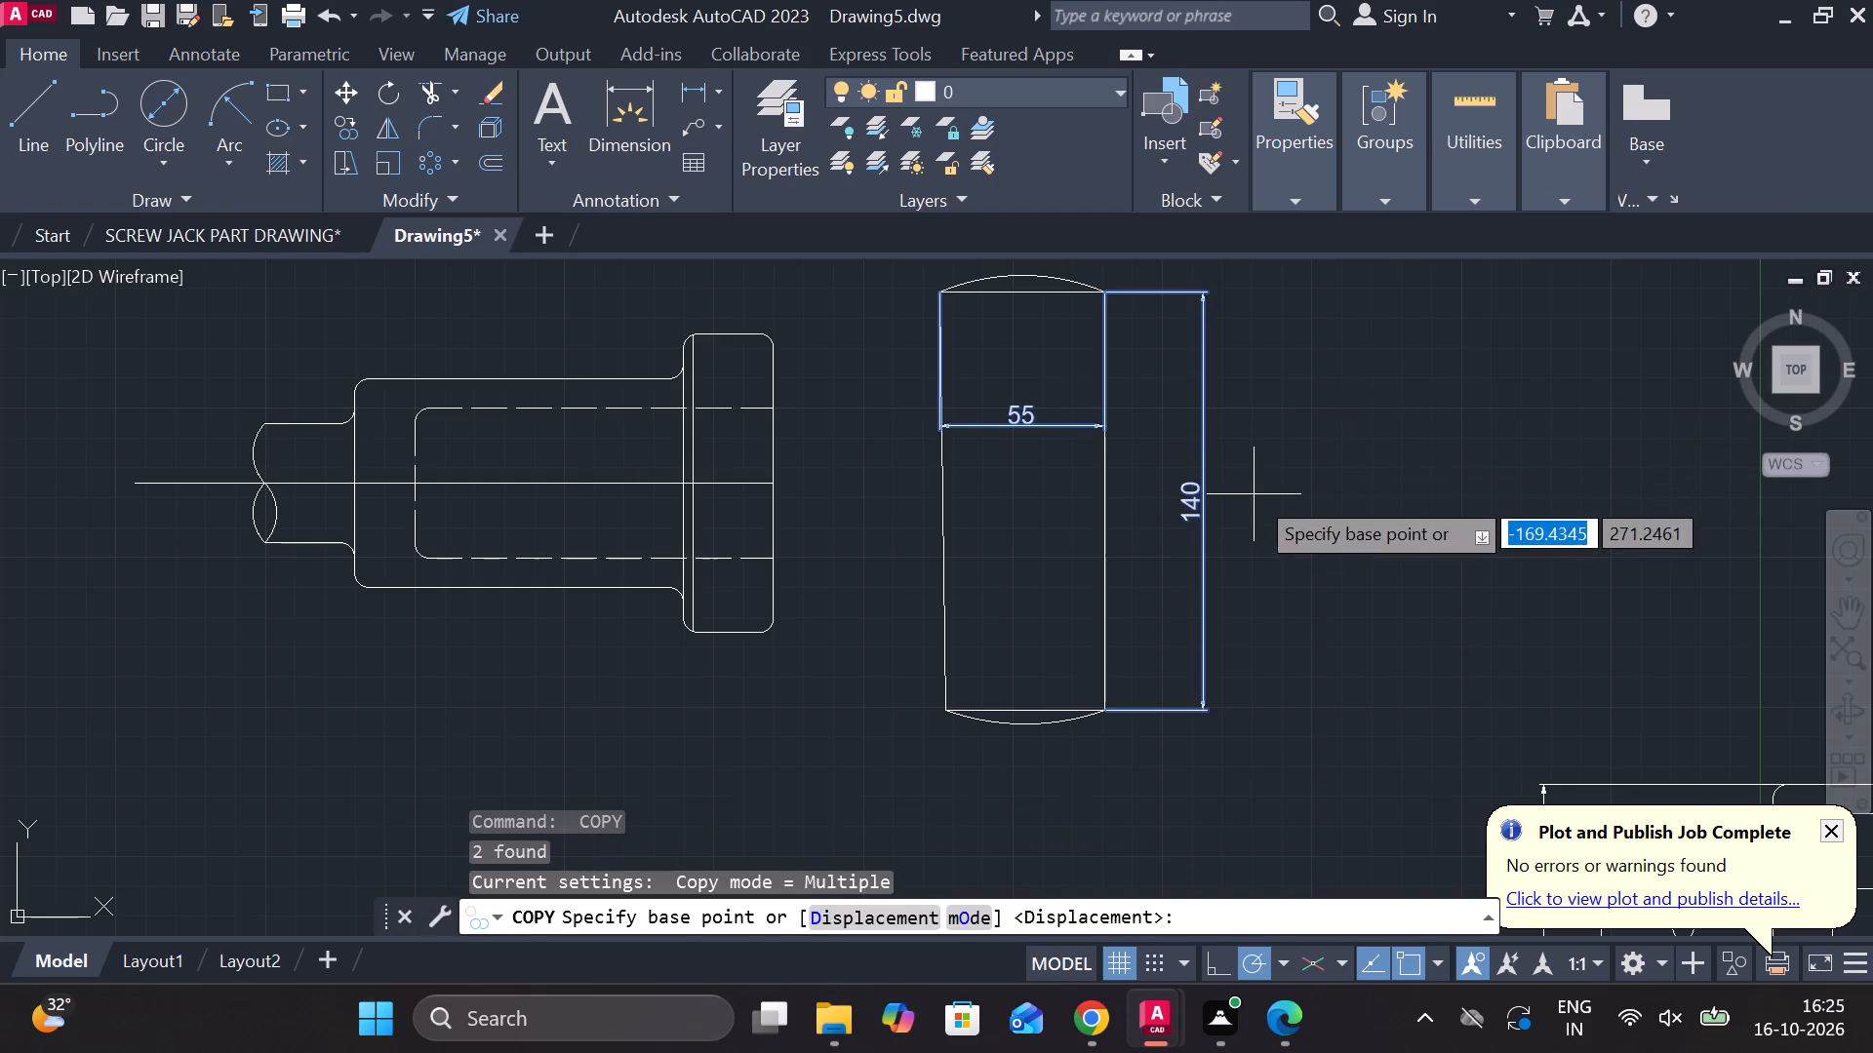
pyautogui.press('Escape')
# Erase the height and width dimensions from the copied part beside the undimensioned socket.
pyautogui.click(1192, 479)
pyautogui.click(1029, 431)
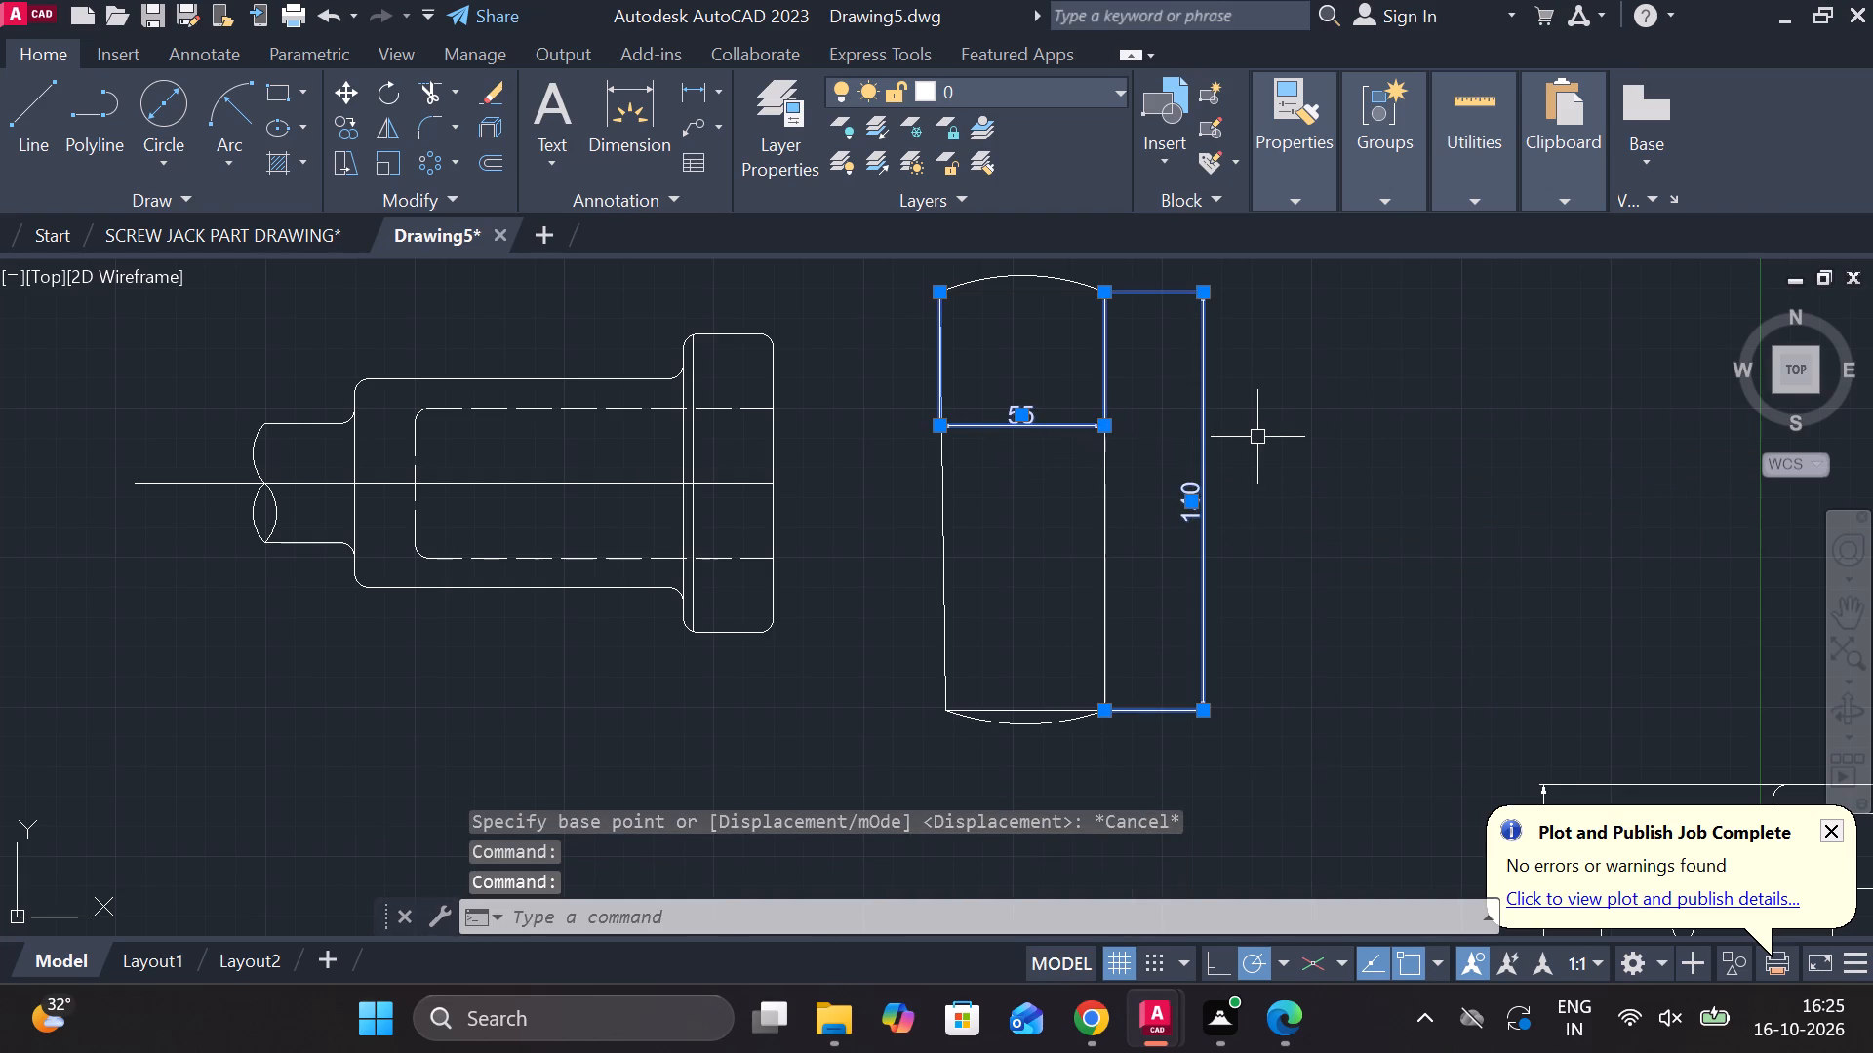
pyautogui.write('E')
pyautogui.press('space')
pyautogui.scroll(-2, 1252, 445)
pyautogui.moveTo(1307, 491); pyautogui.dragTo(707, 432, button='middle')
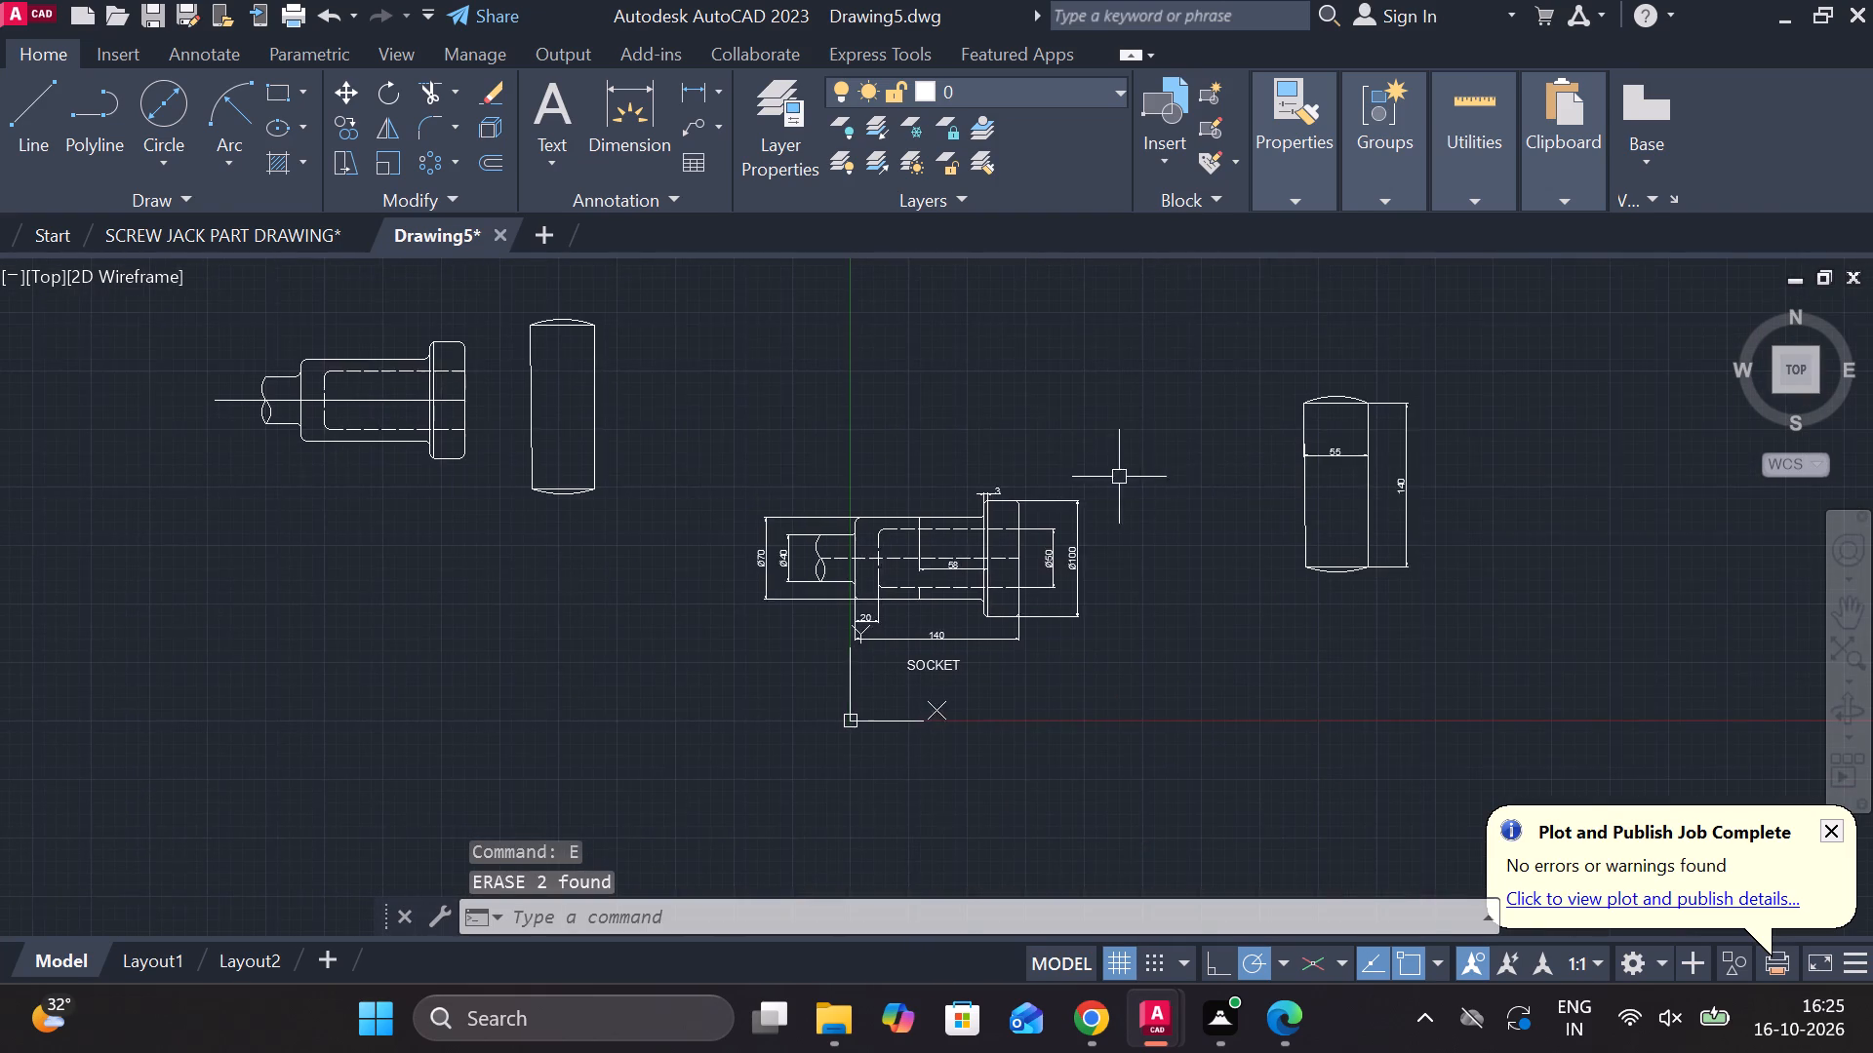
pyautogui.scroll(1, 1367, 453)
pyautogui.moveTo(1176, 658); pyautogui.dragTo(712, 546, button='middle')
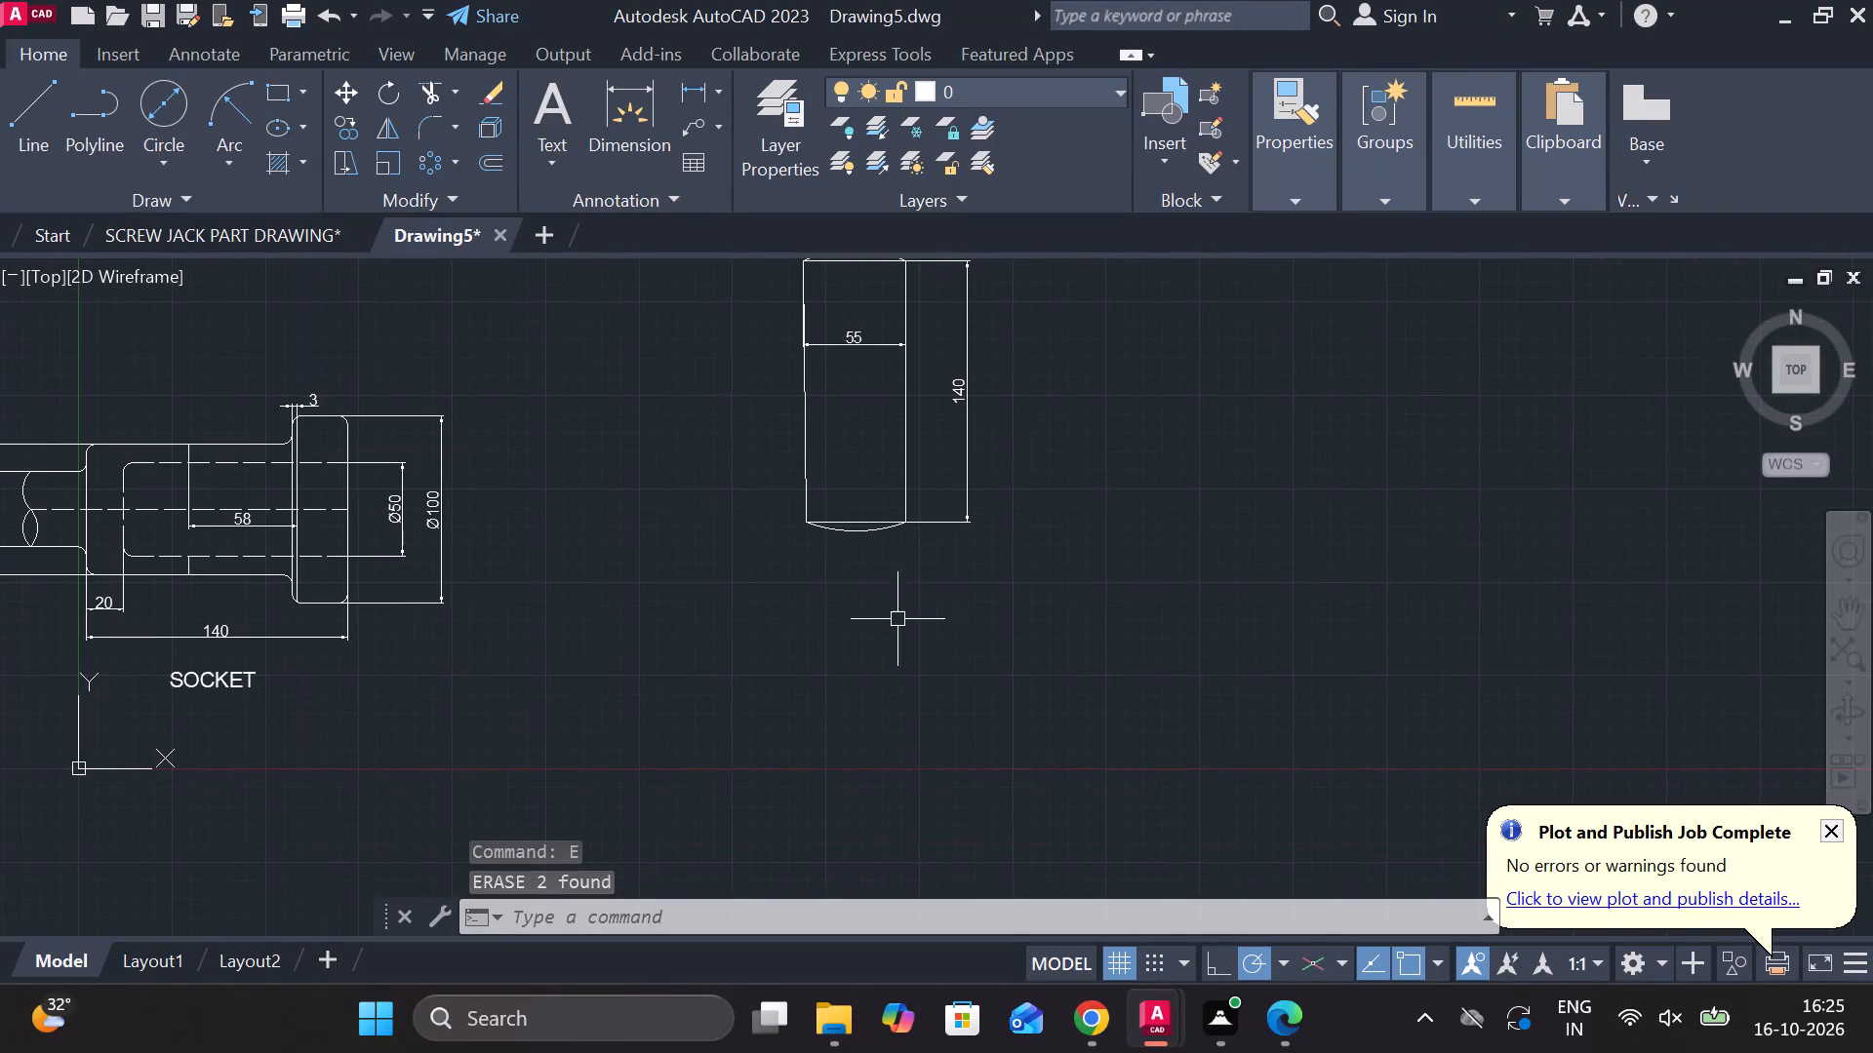
# Copy the SOCKET label and paste it just below the dimensioned arched part.
pyautogui.moveTo(839, 622); pyautogui.dragTo(1065, 606, button='middle')
pyautogui.click(443, 667)
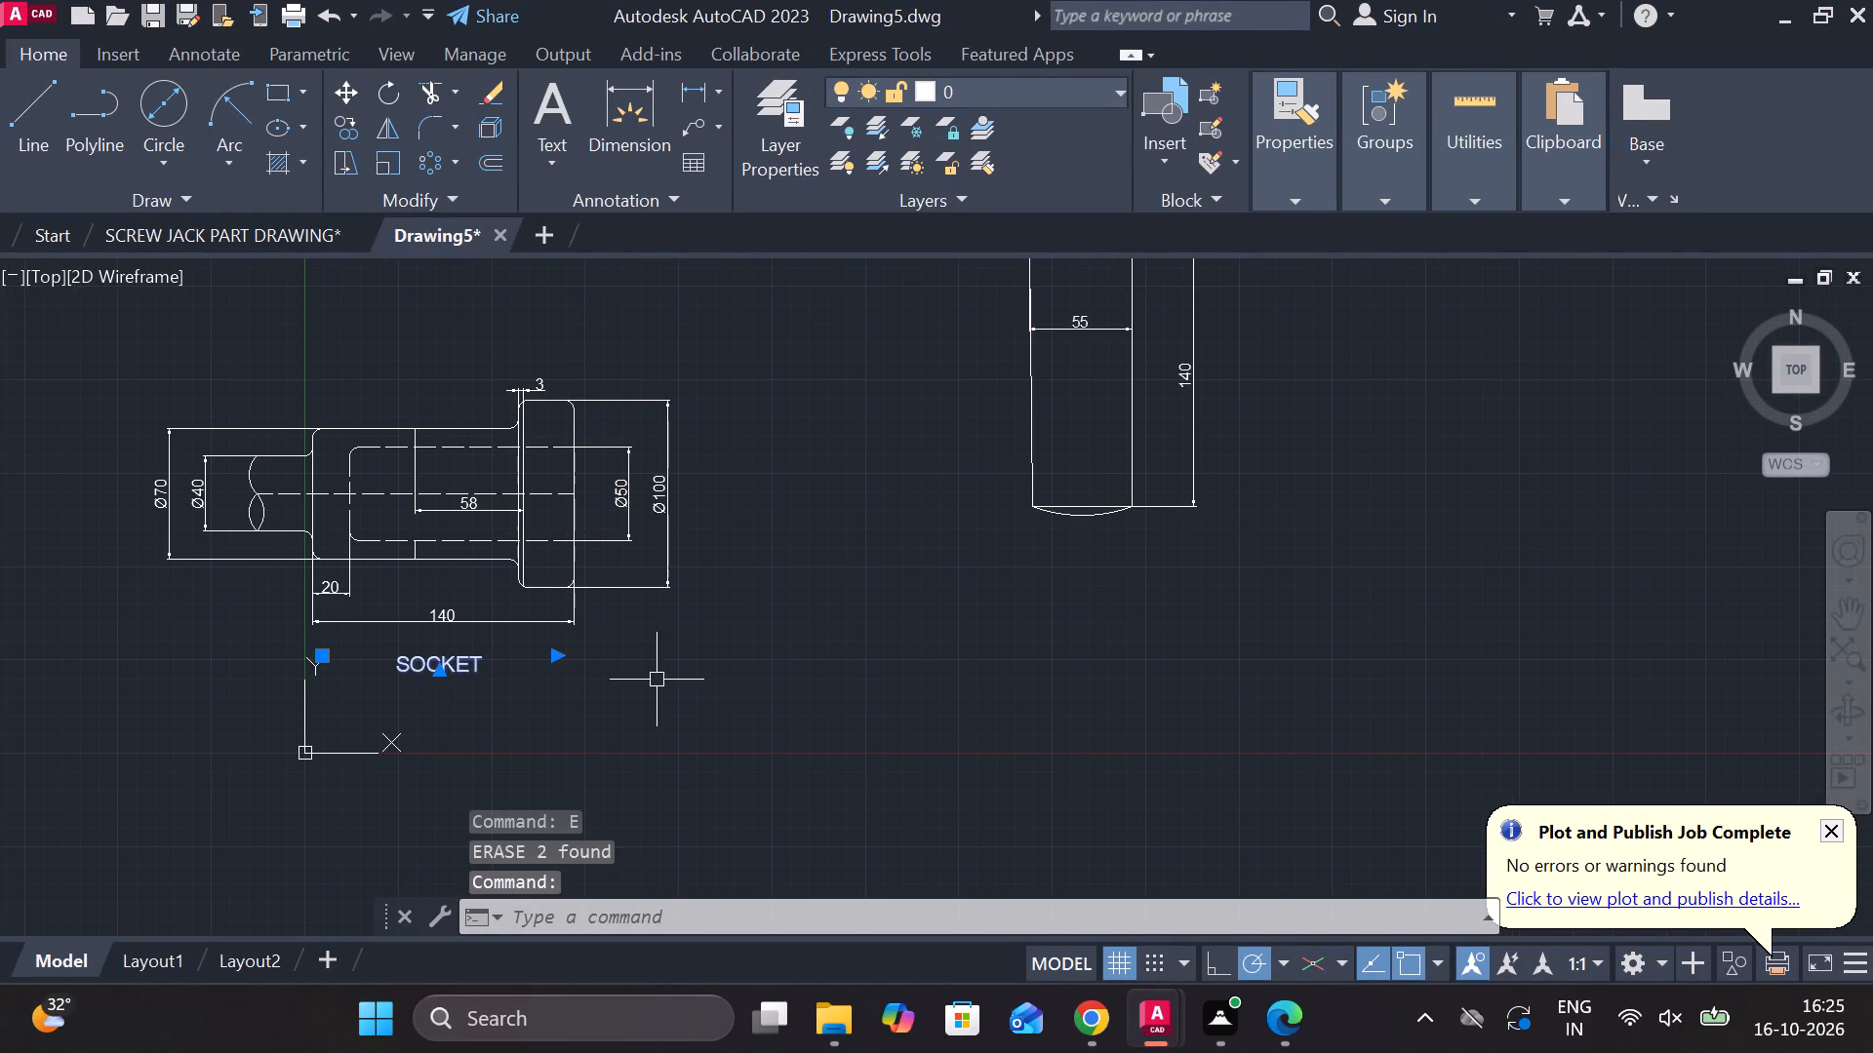
pyautogui.hotkey('ctrl', 'c')
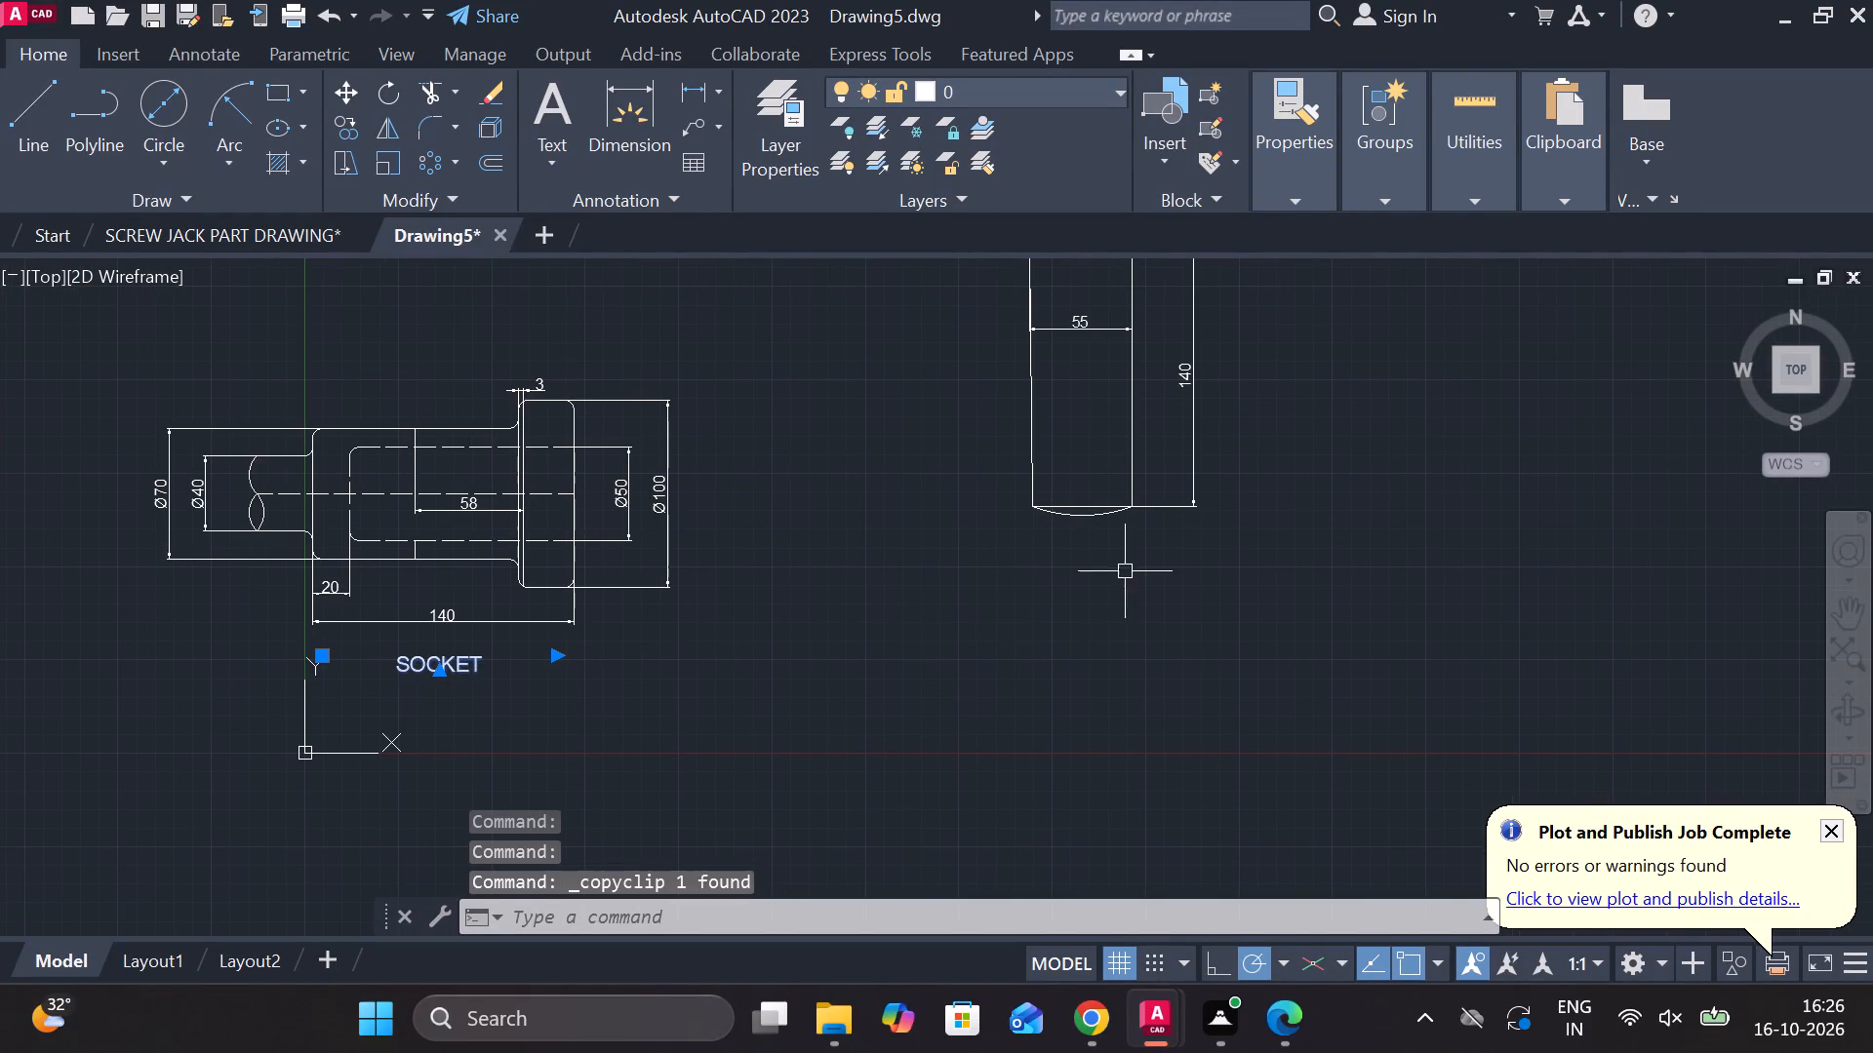
pyautogui.hotkey('ctrl', 'v')
pyautogui.scroll(2, 1047, 565)
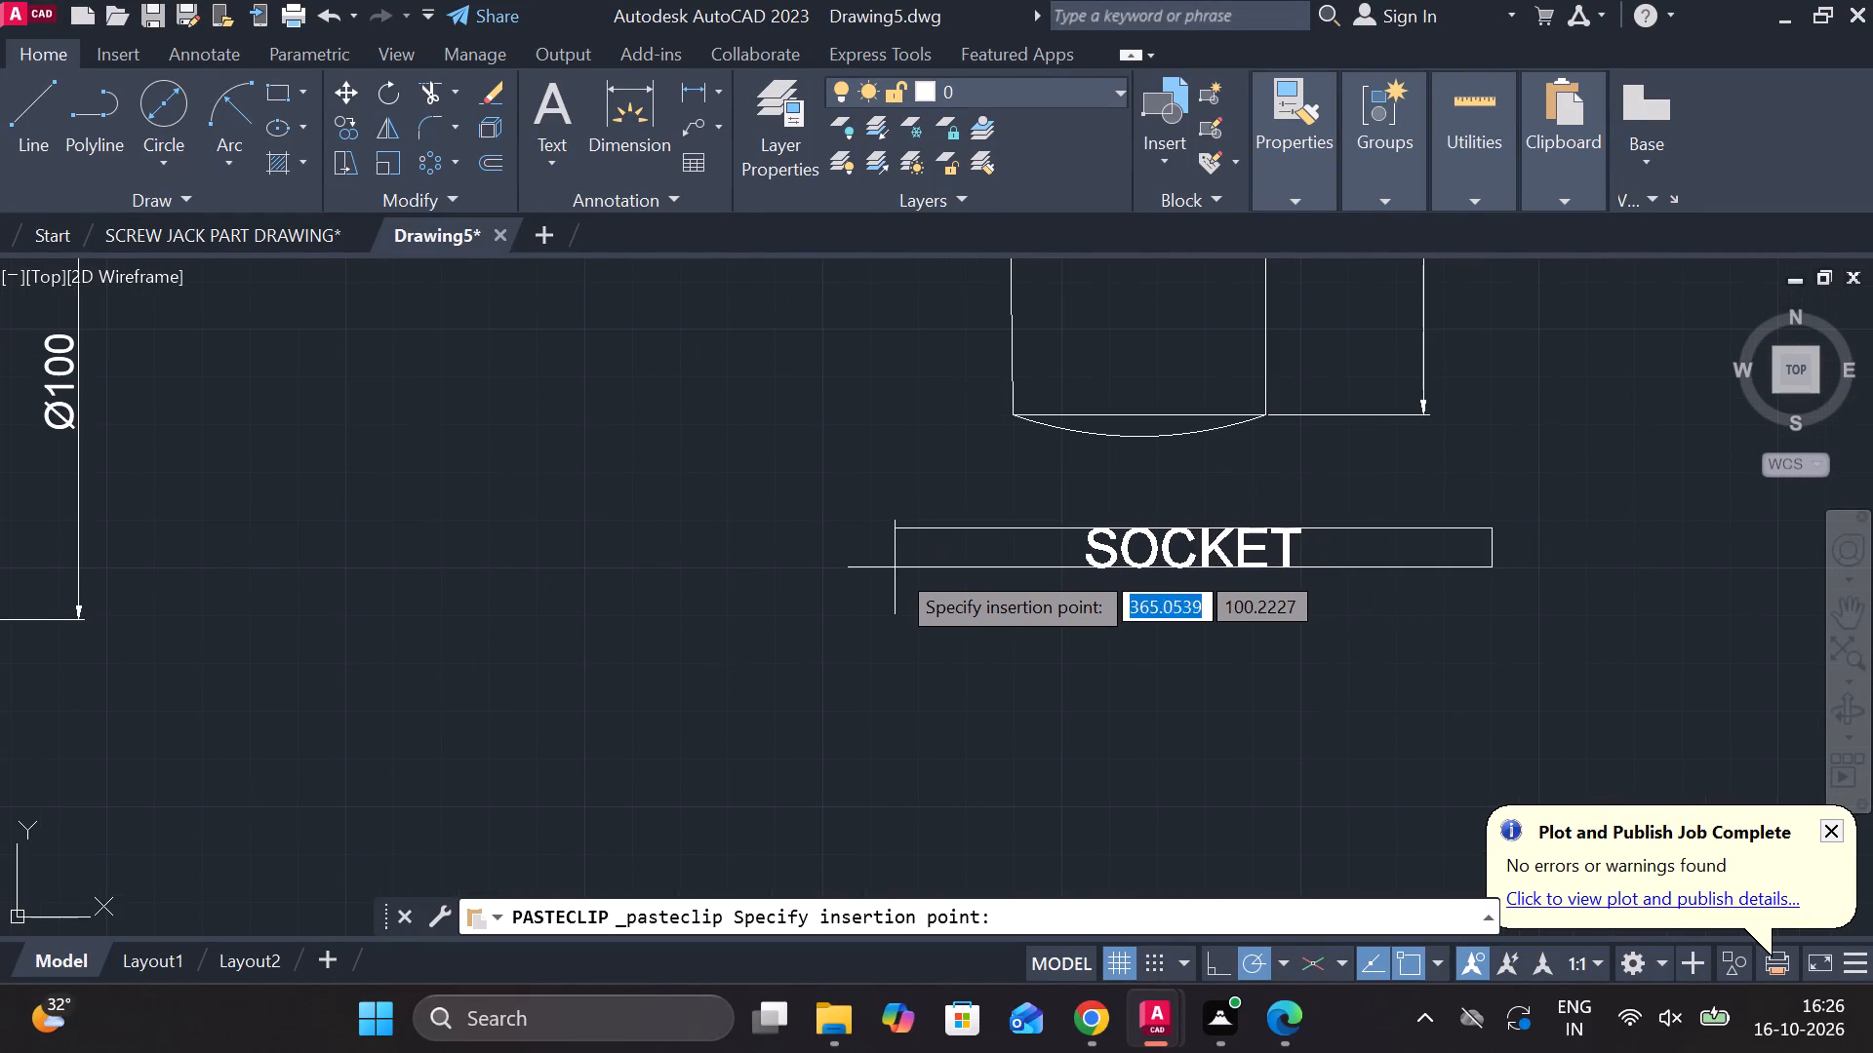
pyautogui.click(895, 567)
# Change the pasted label's text to COTTER and narrow its text frame to fit closer around the word.
pyautogui.doubleClick(1096, 545)
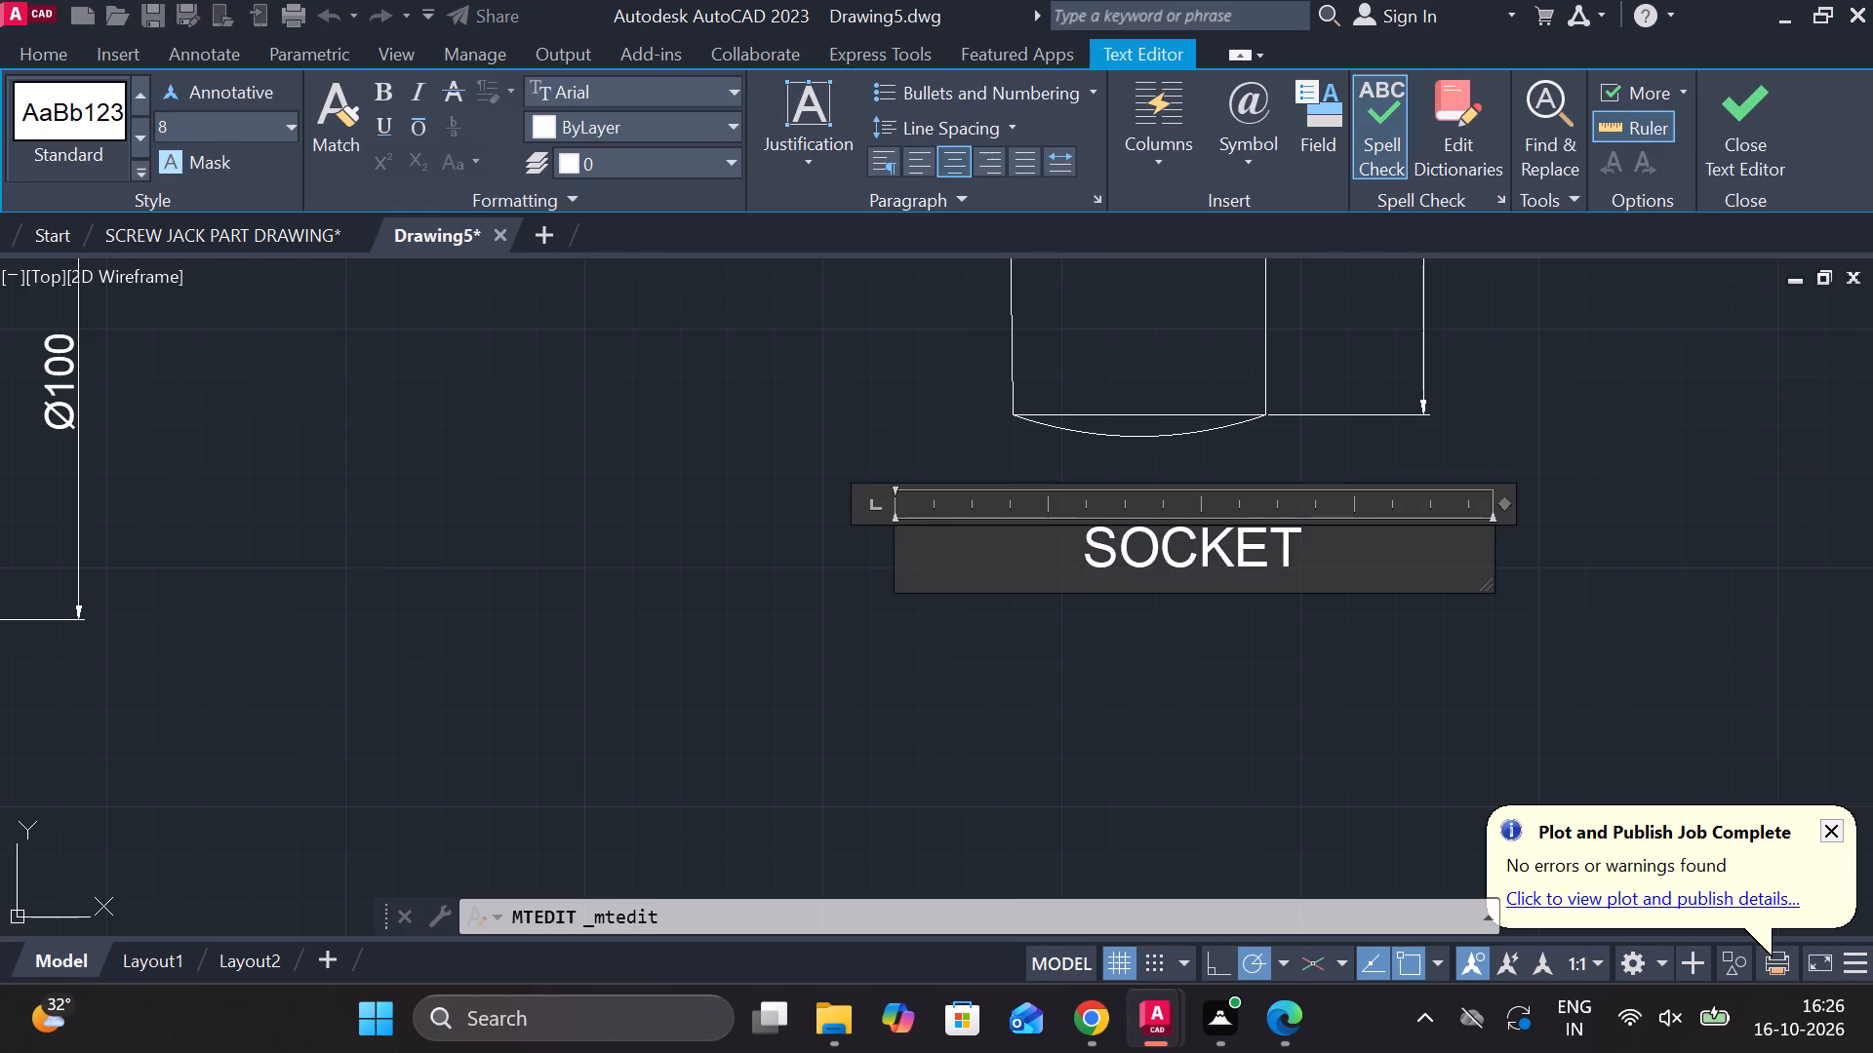
pyautogui.click(1354, 537)
pyautogui.press('BackSpace')
pyautogui.press('Delete')
pyautogui.press('BackSpace')
pyautogui.press('BackSpace')
pyautogui.press('BackSpace')
pyautogui.press('BackSpace')
pyautogui.press('BackSpace')
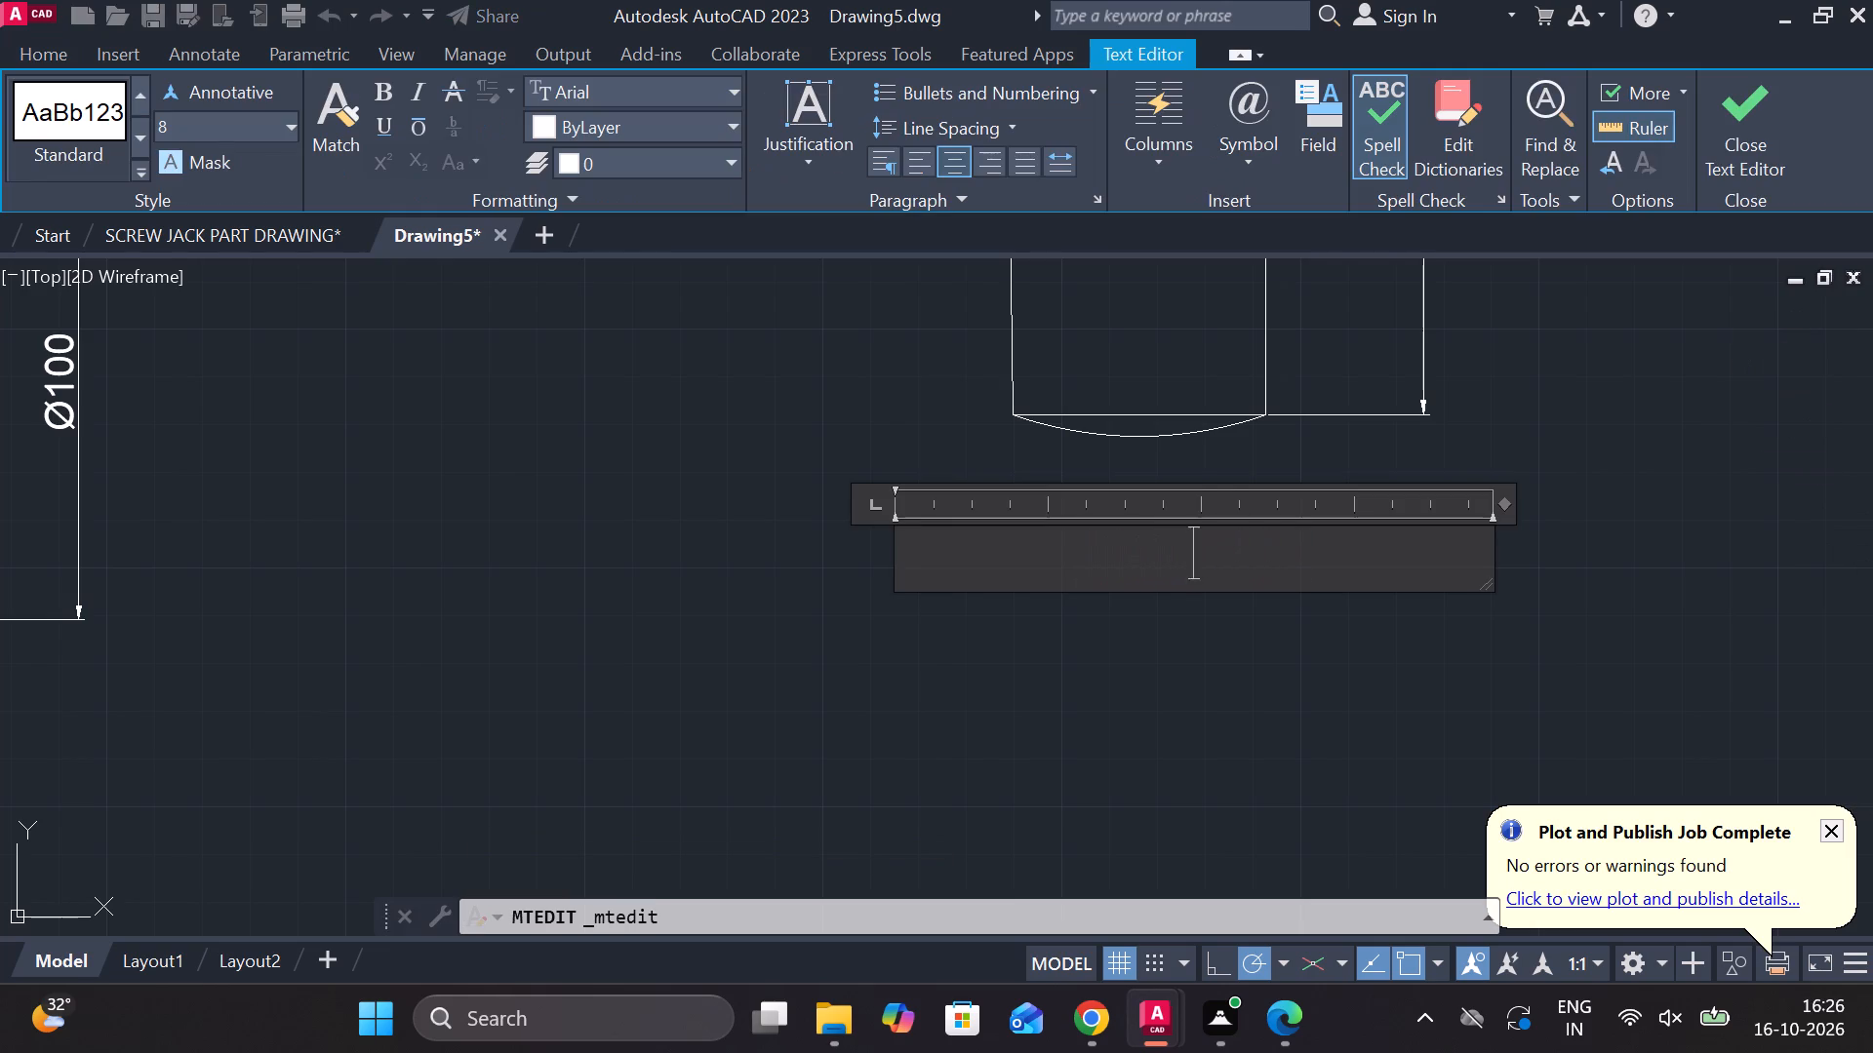
pyautogui.write('COTTER')
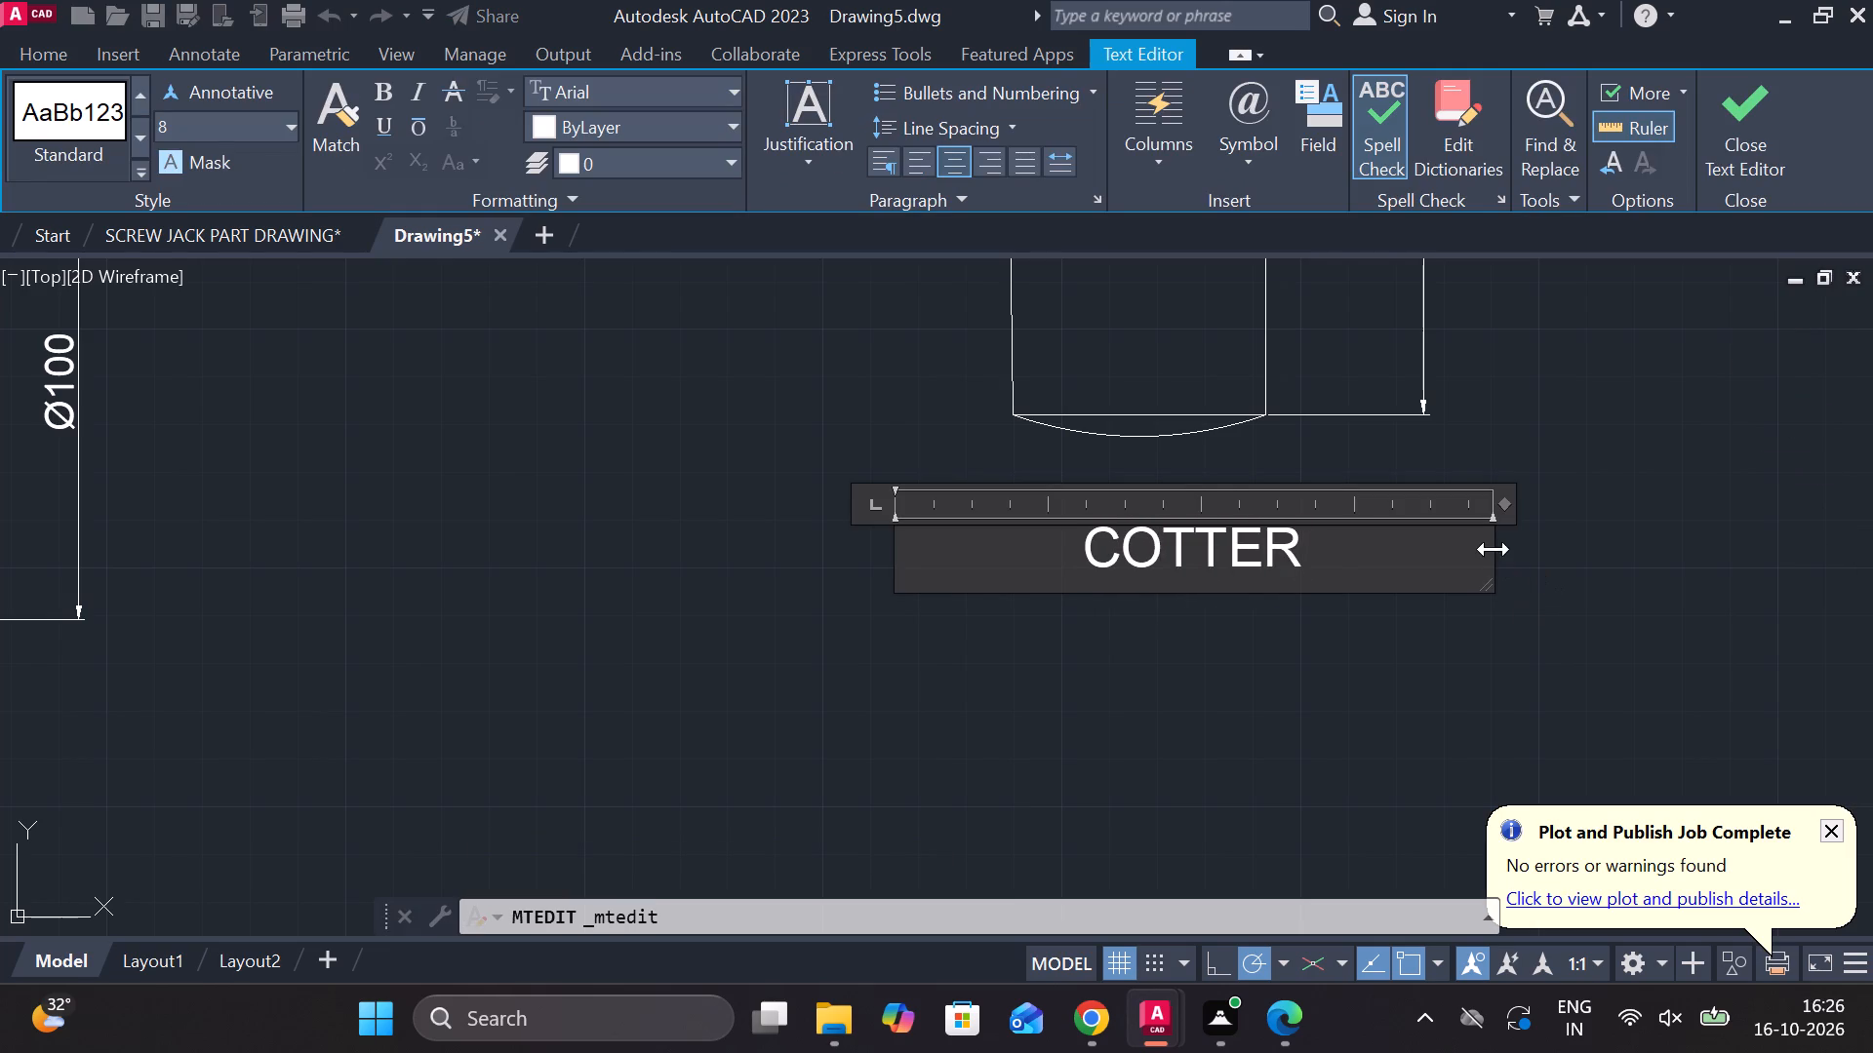
pyautogui.moveTo(1494, 549); pyautogui.dragTo(1224, 552)
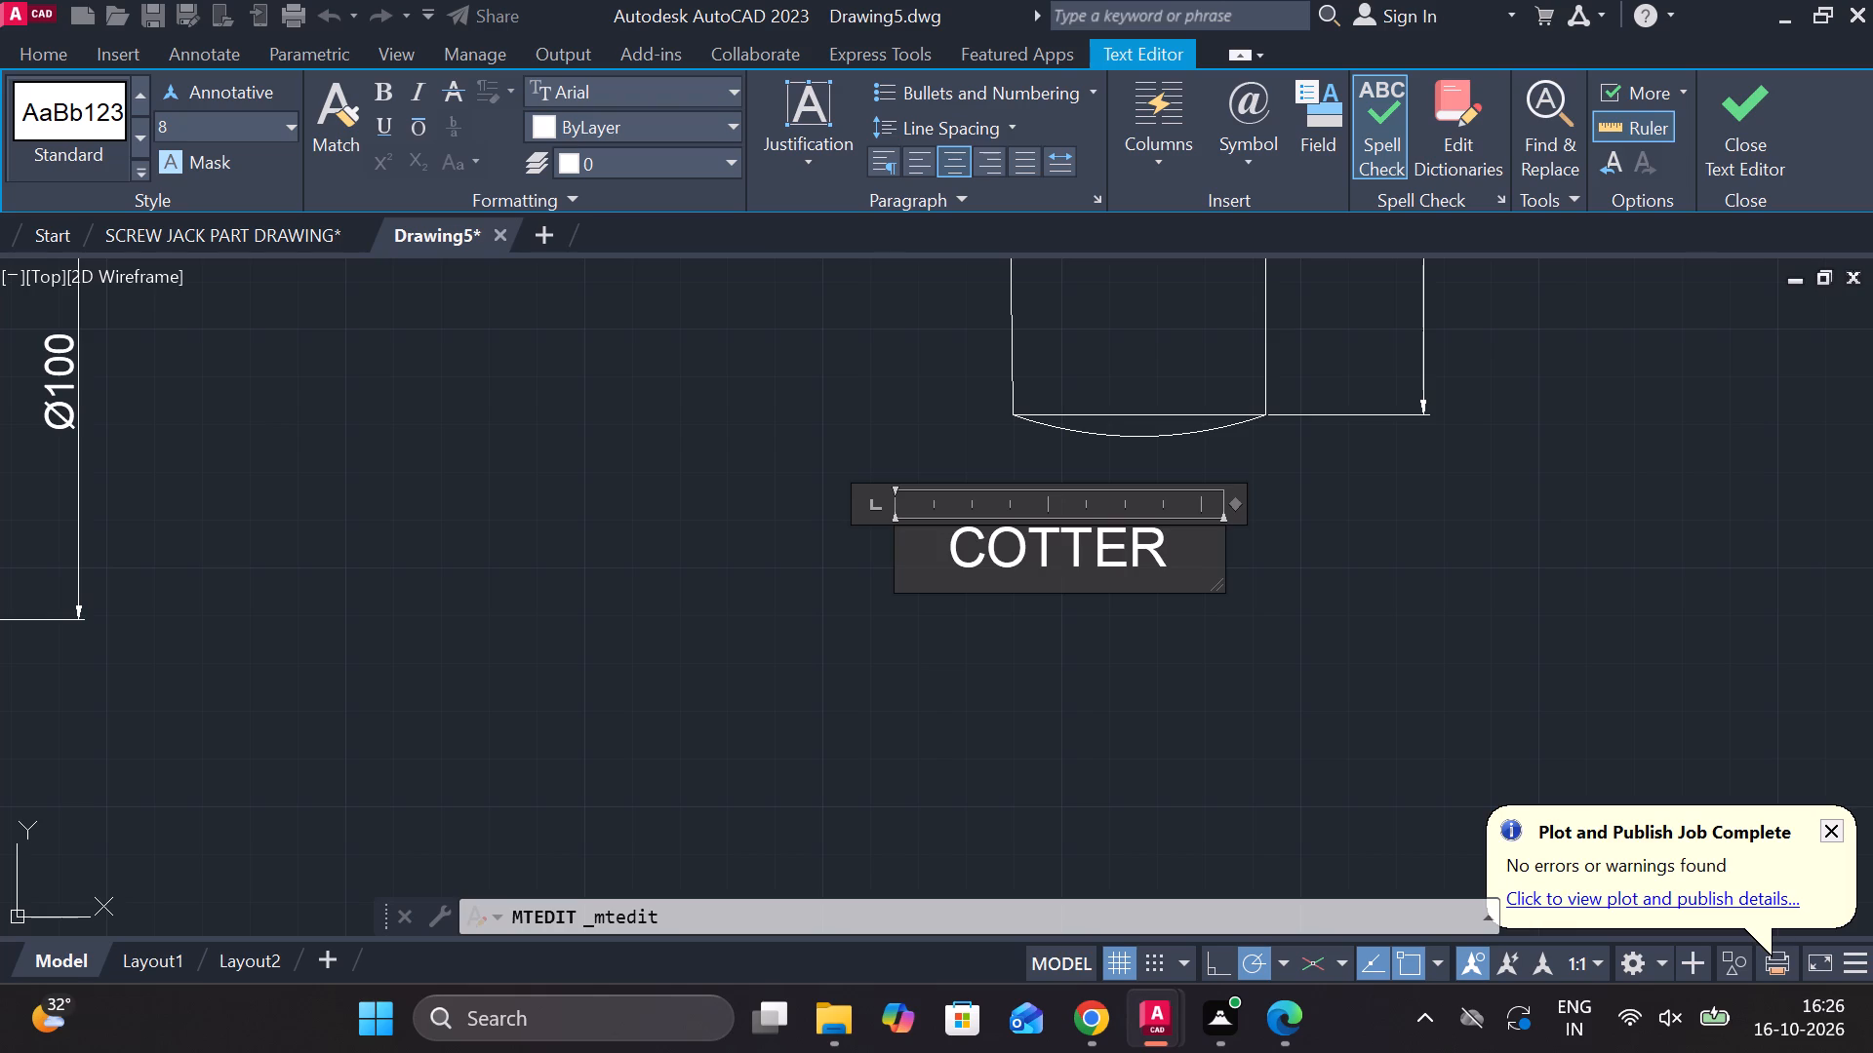
pyautogui.click(1698, 139)
pyautogui.click(1754, 112)
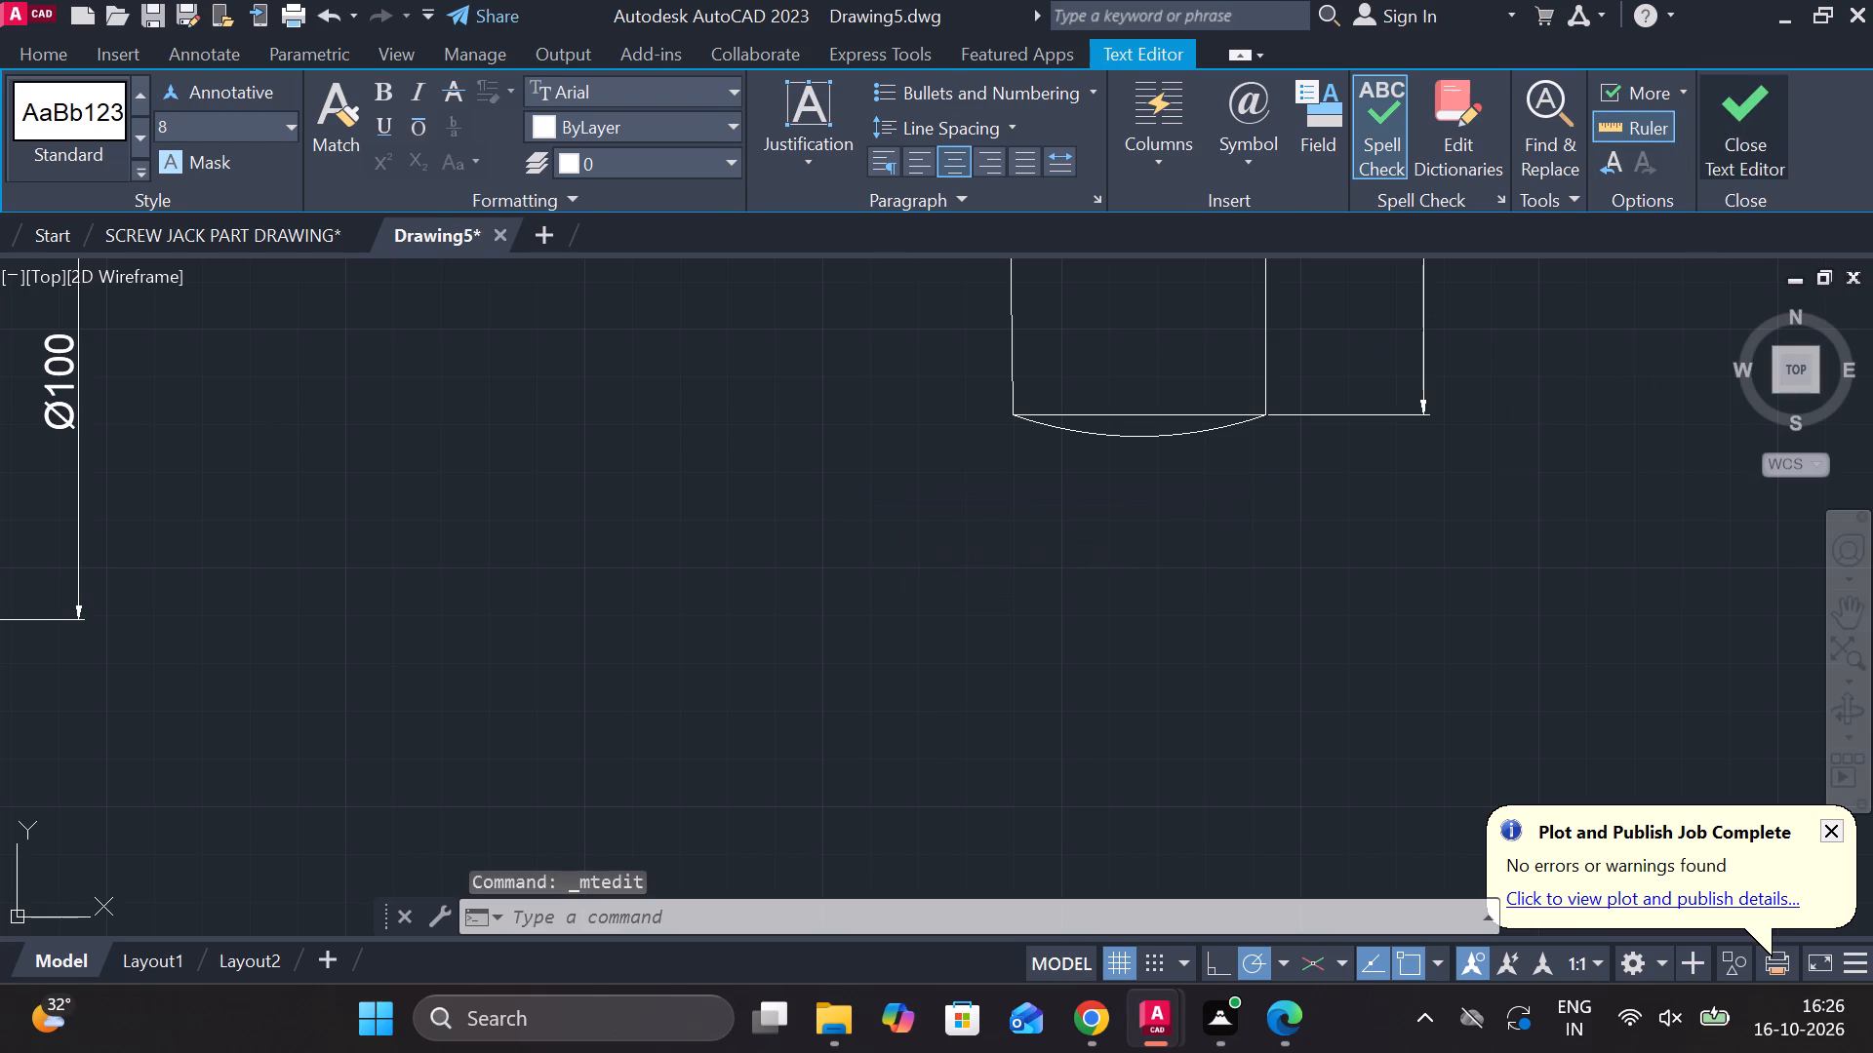
# Move the COTTER label sideways so it sits roughly centred beneath the arched part.
pyautogui.click(1070, 547)
pyautogui.click(896, 527)
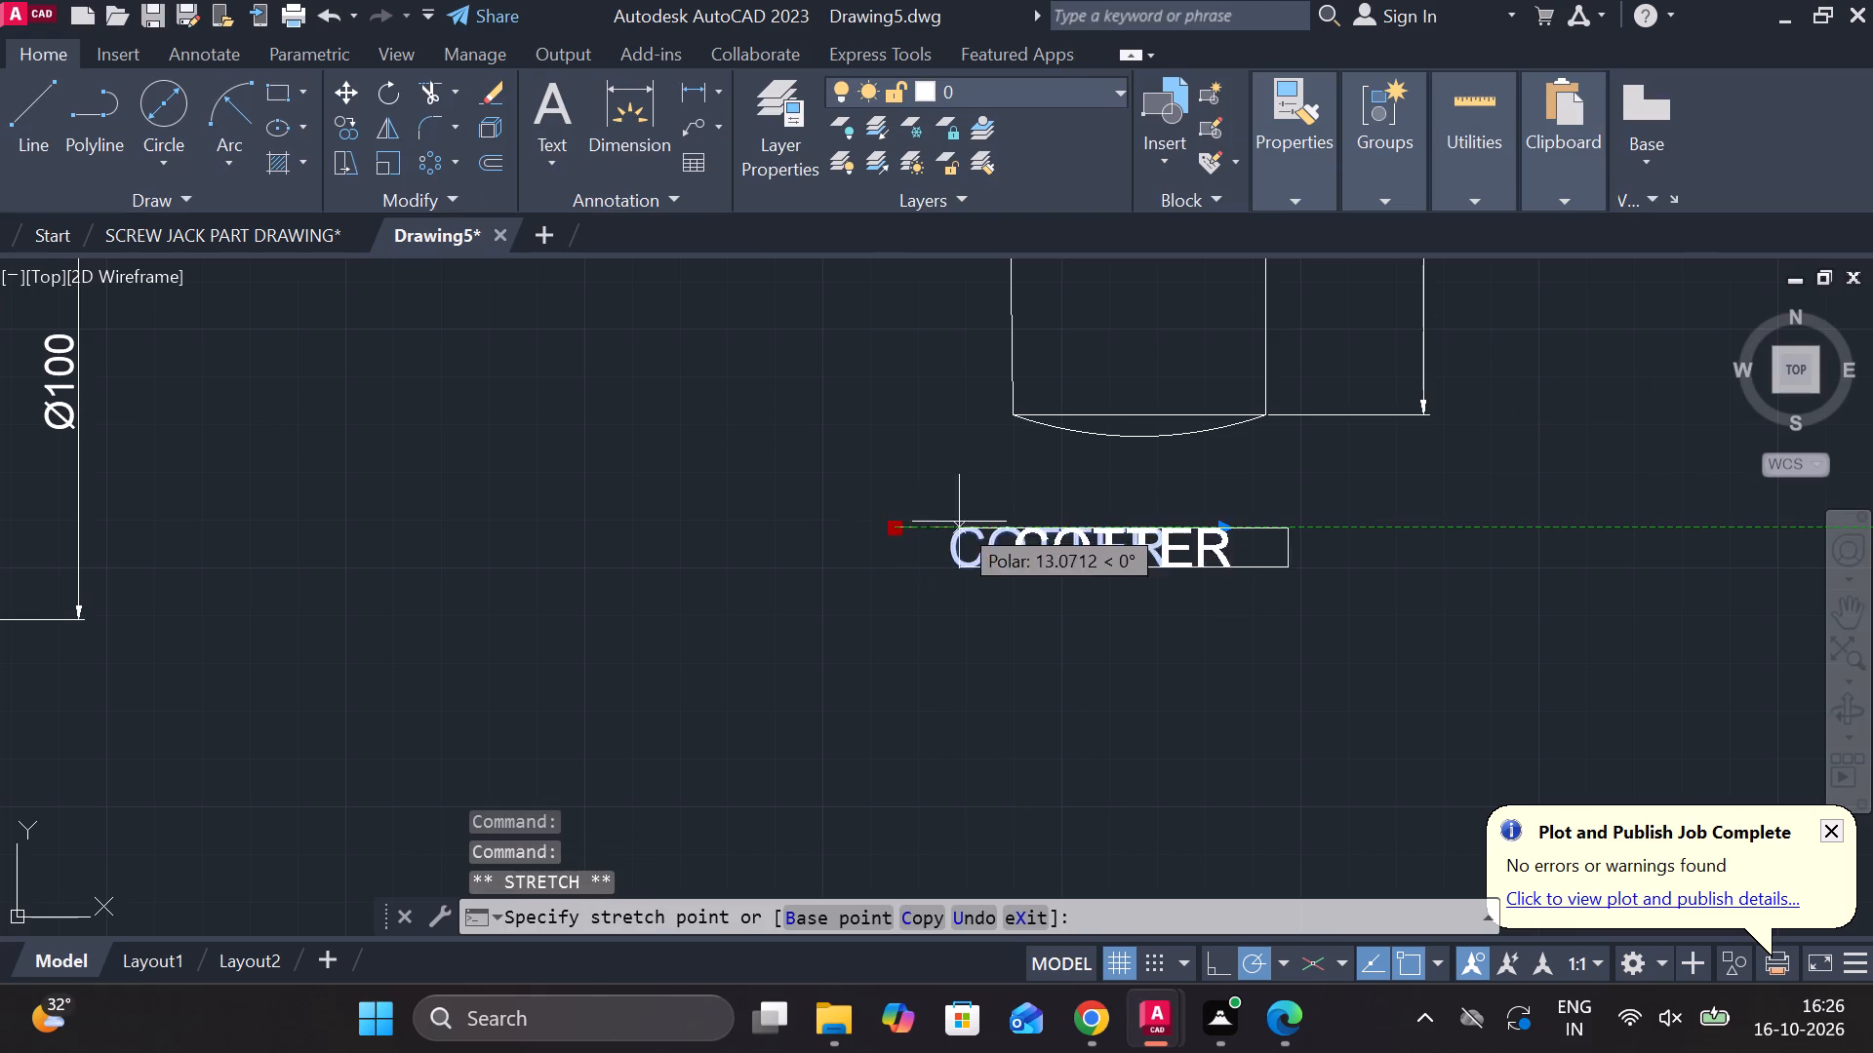
pyautogui.click(1024, 520)
pyautogui.scroll(-2, 986, 487)
pyautogui.moveTo(1084, 564); pyautogui.dragTo(1084, 567, button='middle')
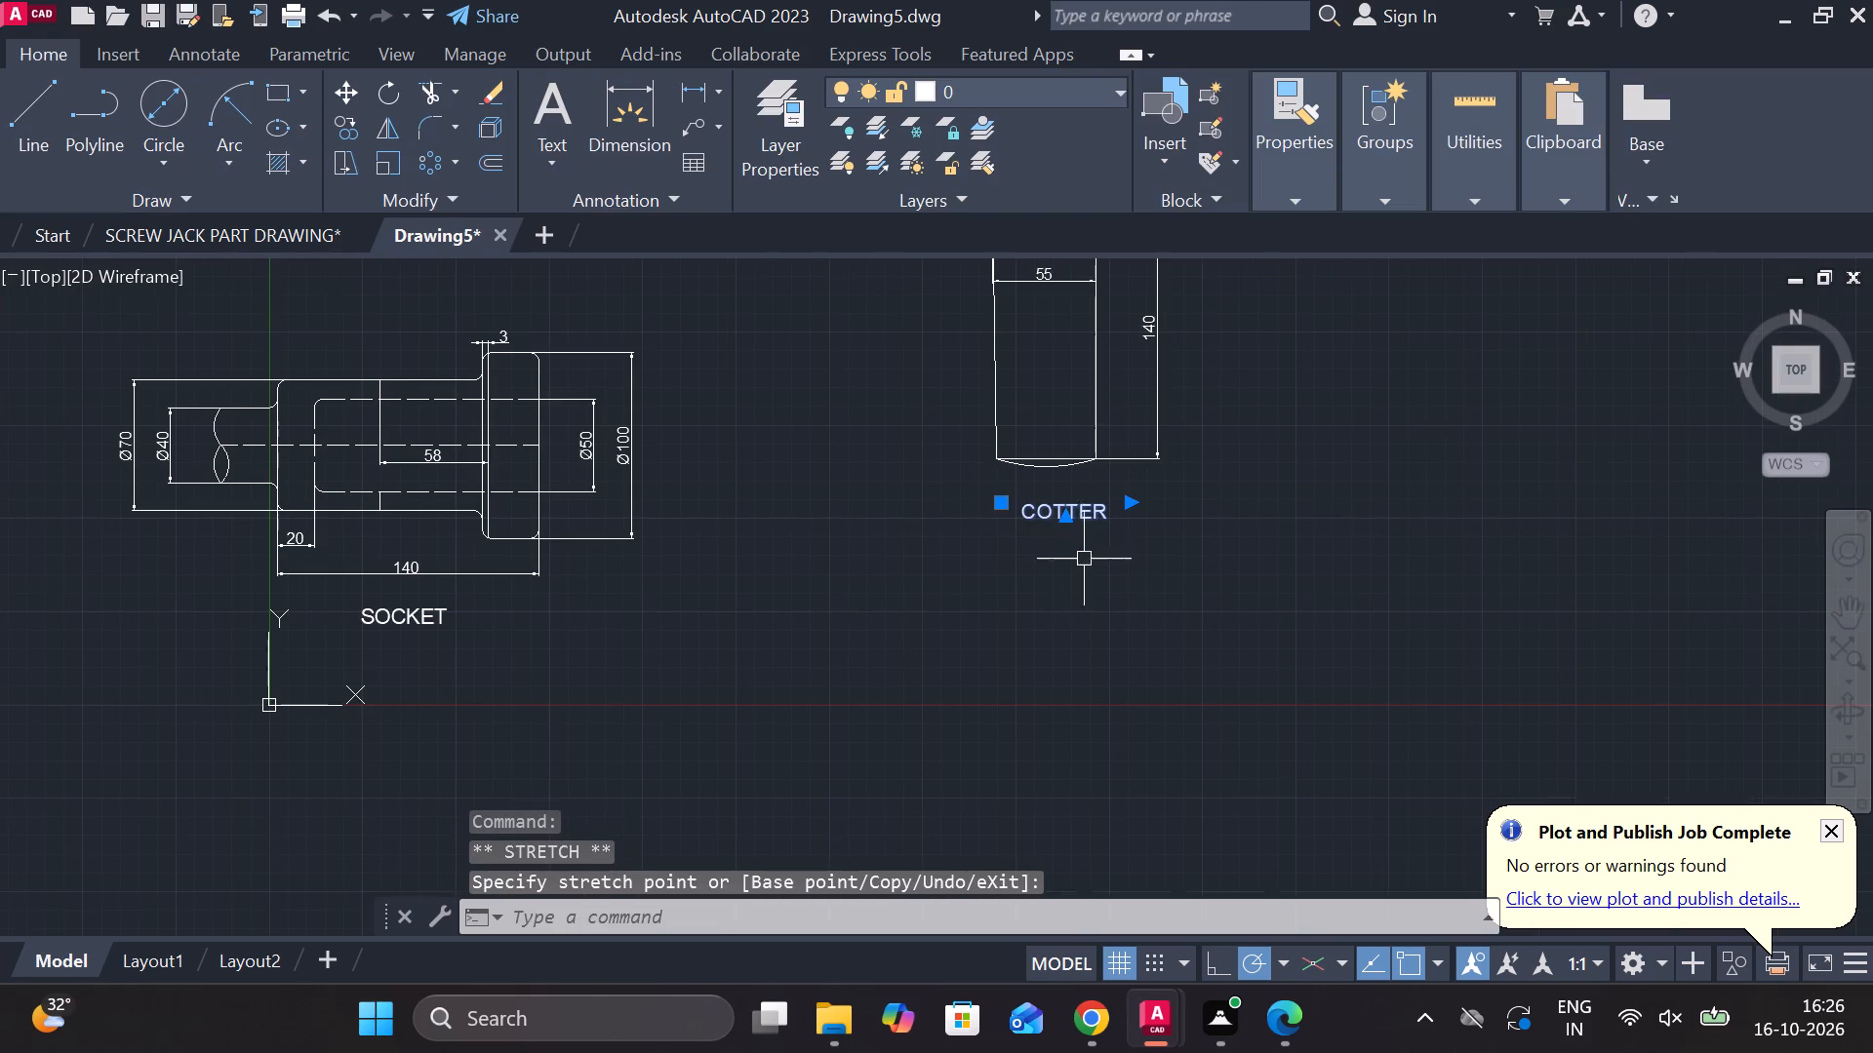
pyautogui.moveTo(1084, 567); pyautogui.dragTo(1090, 578, button='middle')
pyautogui.scroll(-1, 1094, 582)
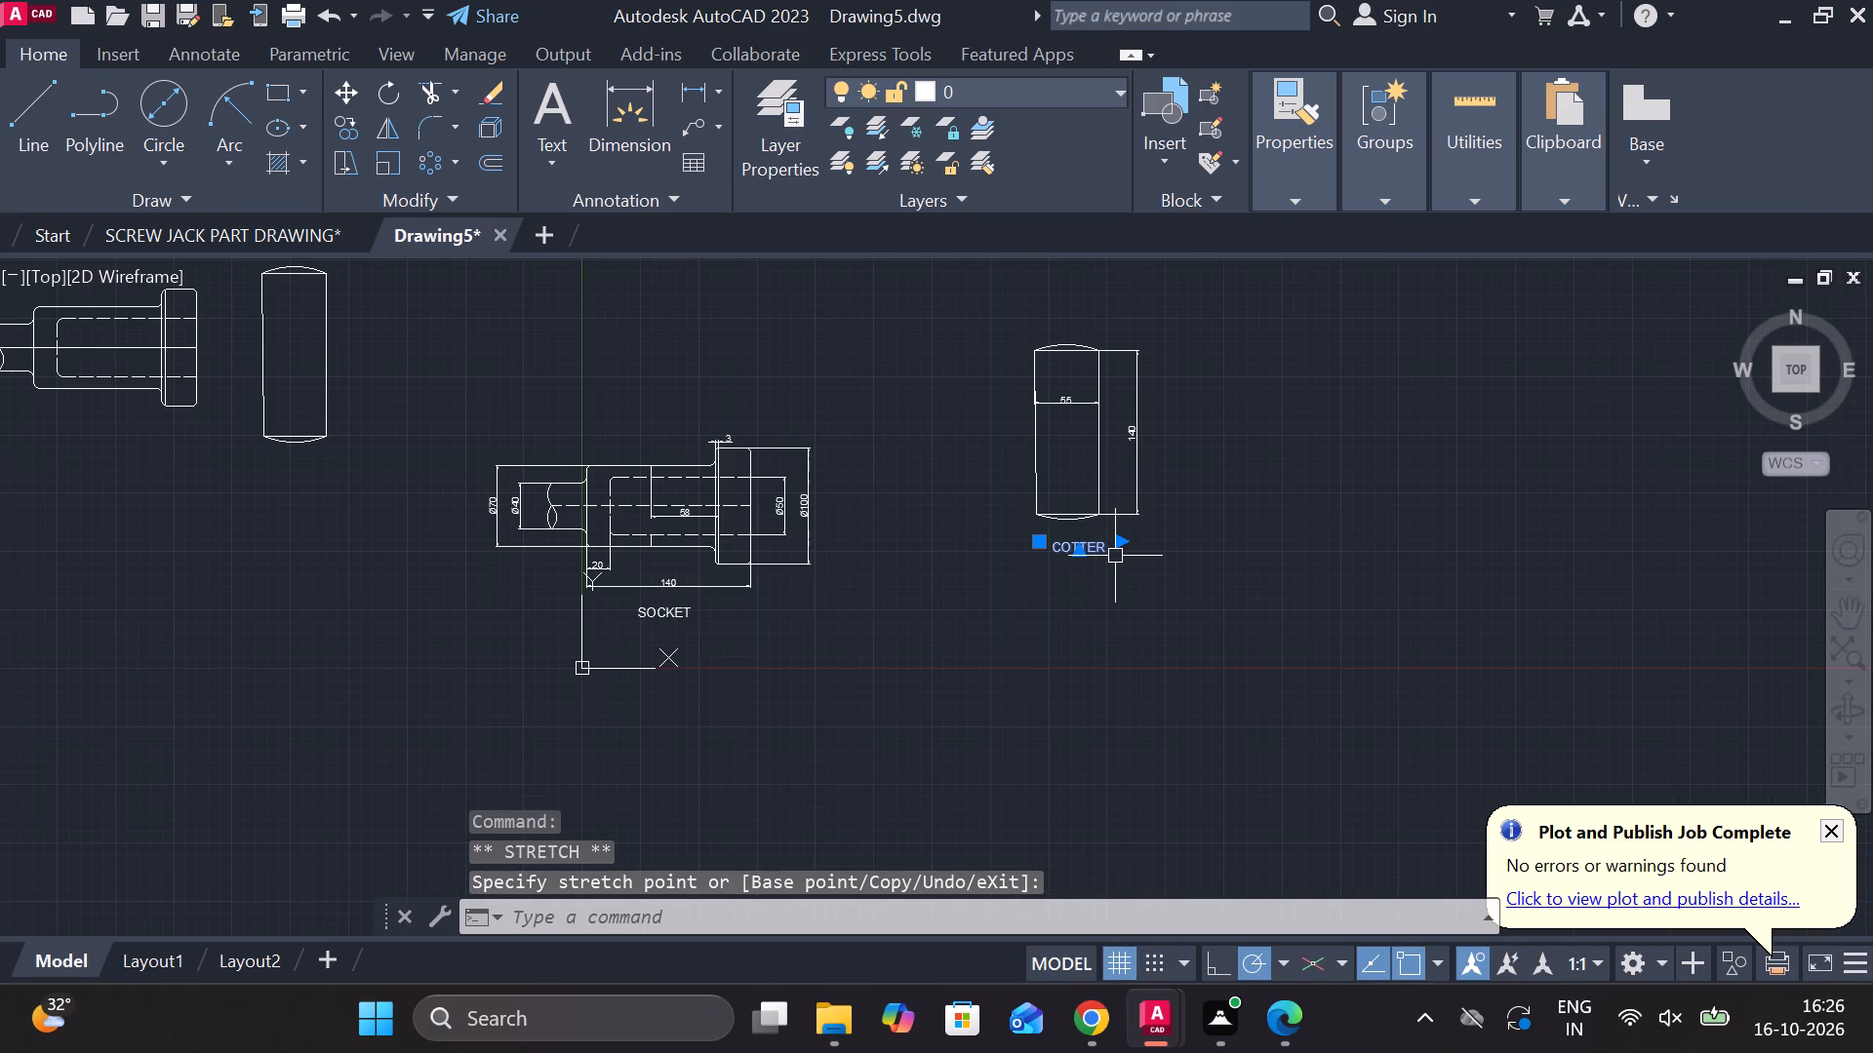
pyautogui.moveTo(1046, 574); pyautogui.dragTo(1103, 499, button='middle')
pyautogui.press('Escape')
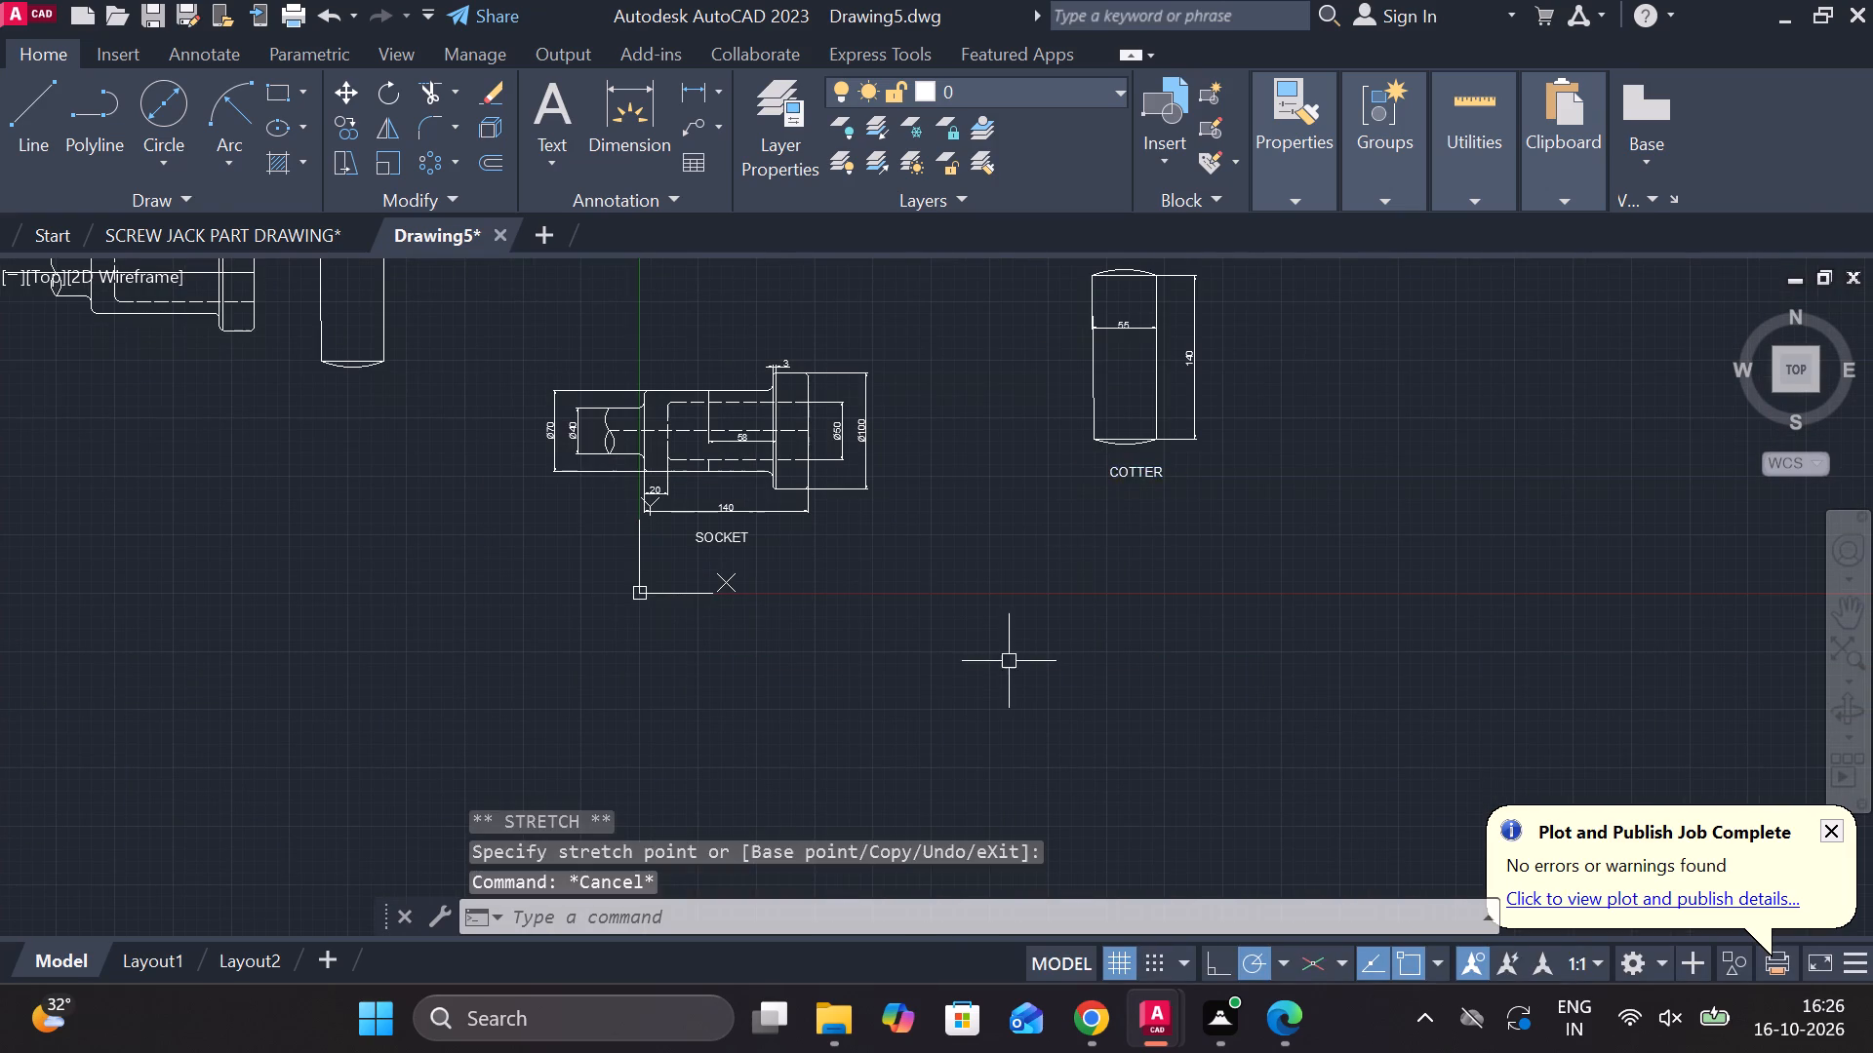
# Draw a closed upright rectangle 16 wide and 60 high with lines in the empty space below the dimensioned socket view.
pyautogui.moveTo(999, 663); pyautogui.dragTo(971, 612, button='middle')
pyautogui.scroll(-1, 934, 522)
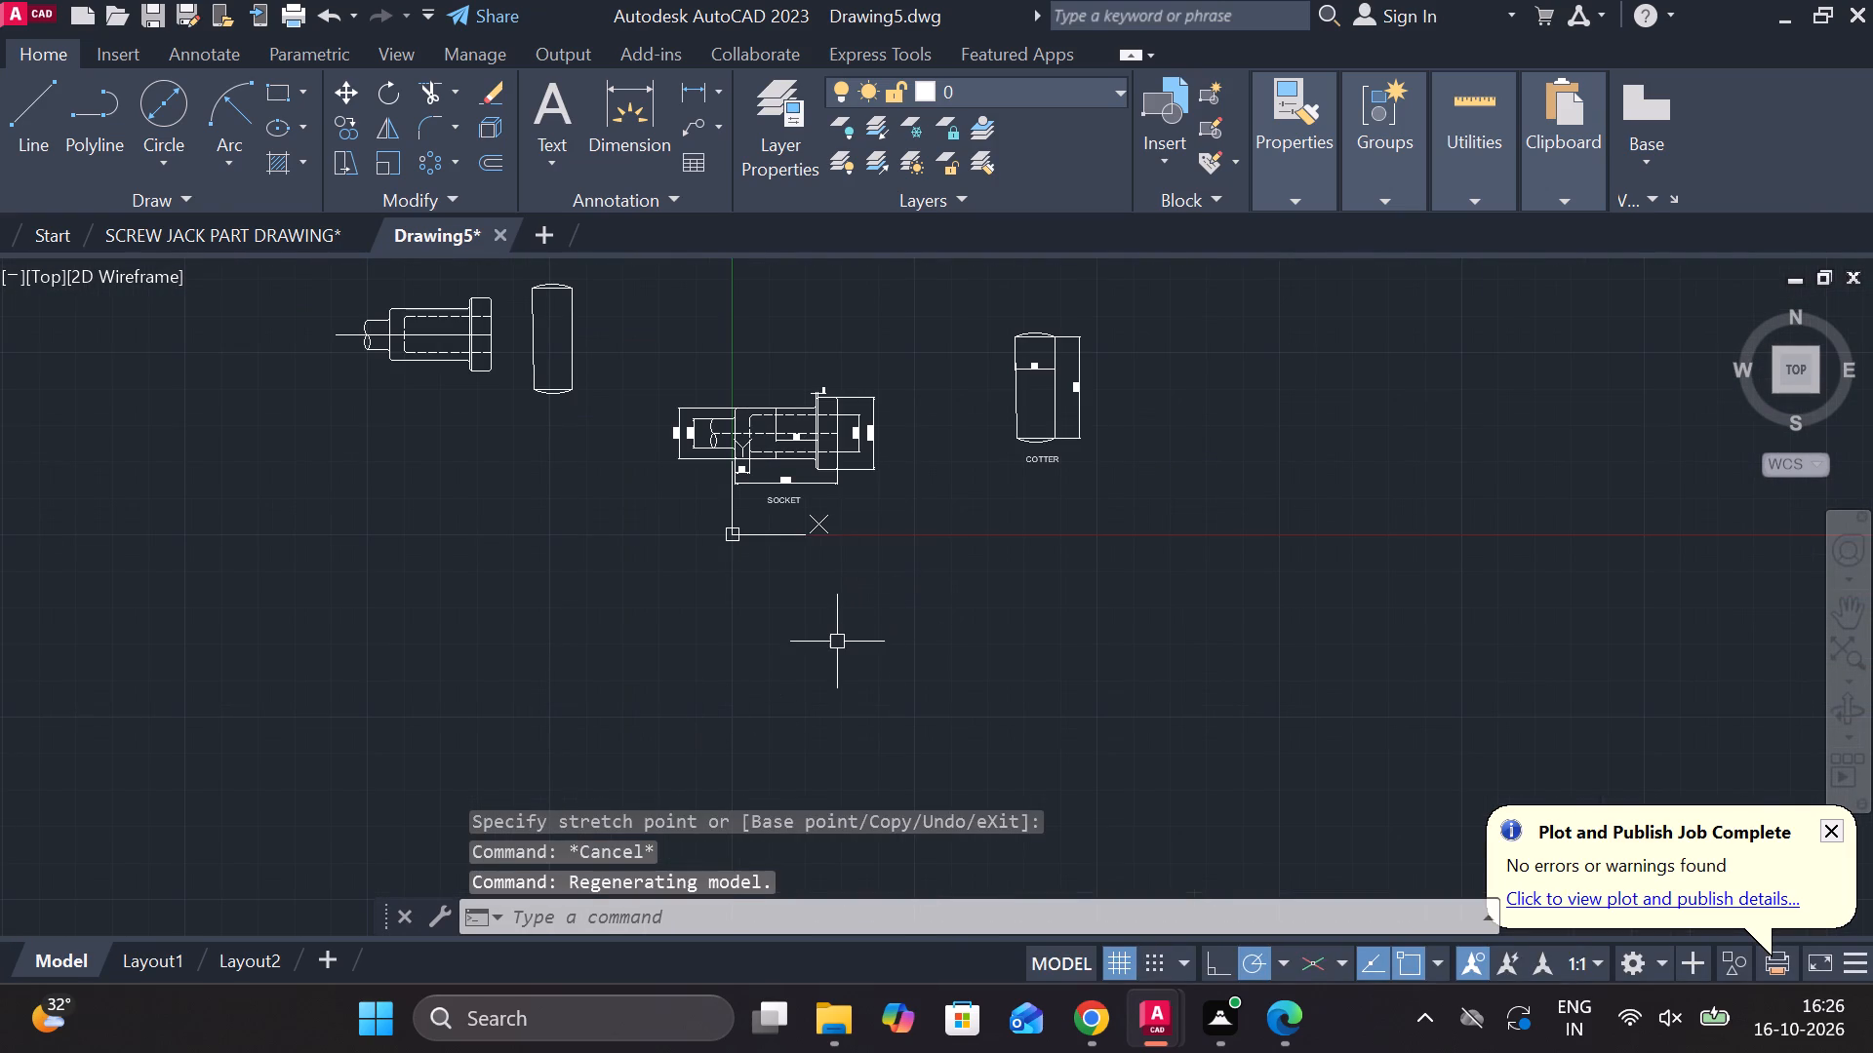
pyautogui.moveTo(881, 603); pyautogui.dragTo(832, 601, button='middle')
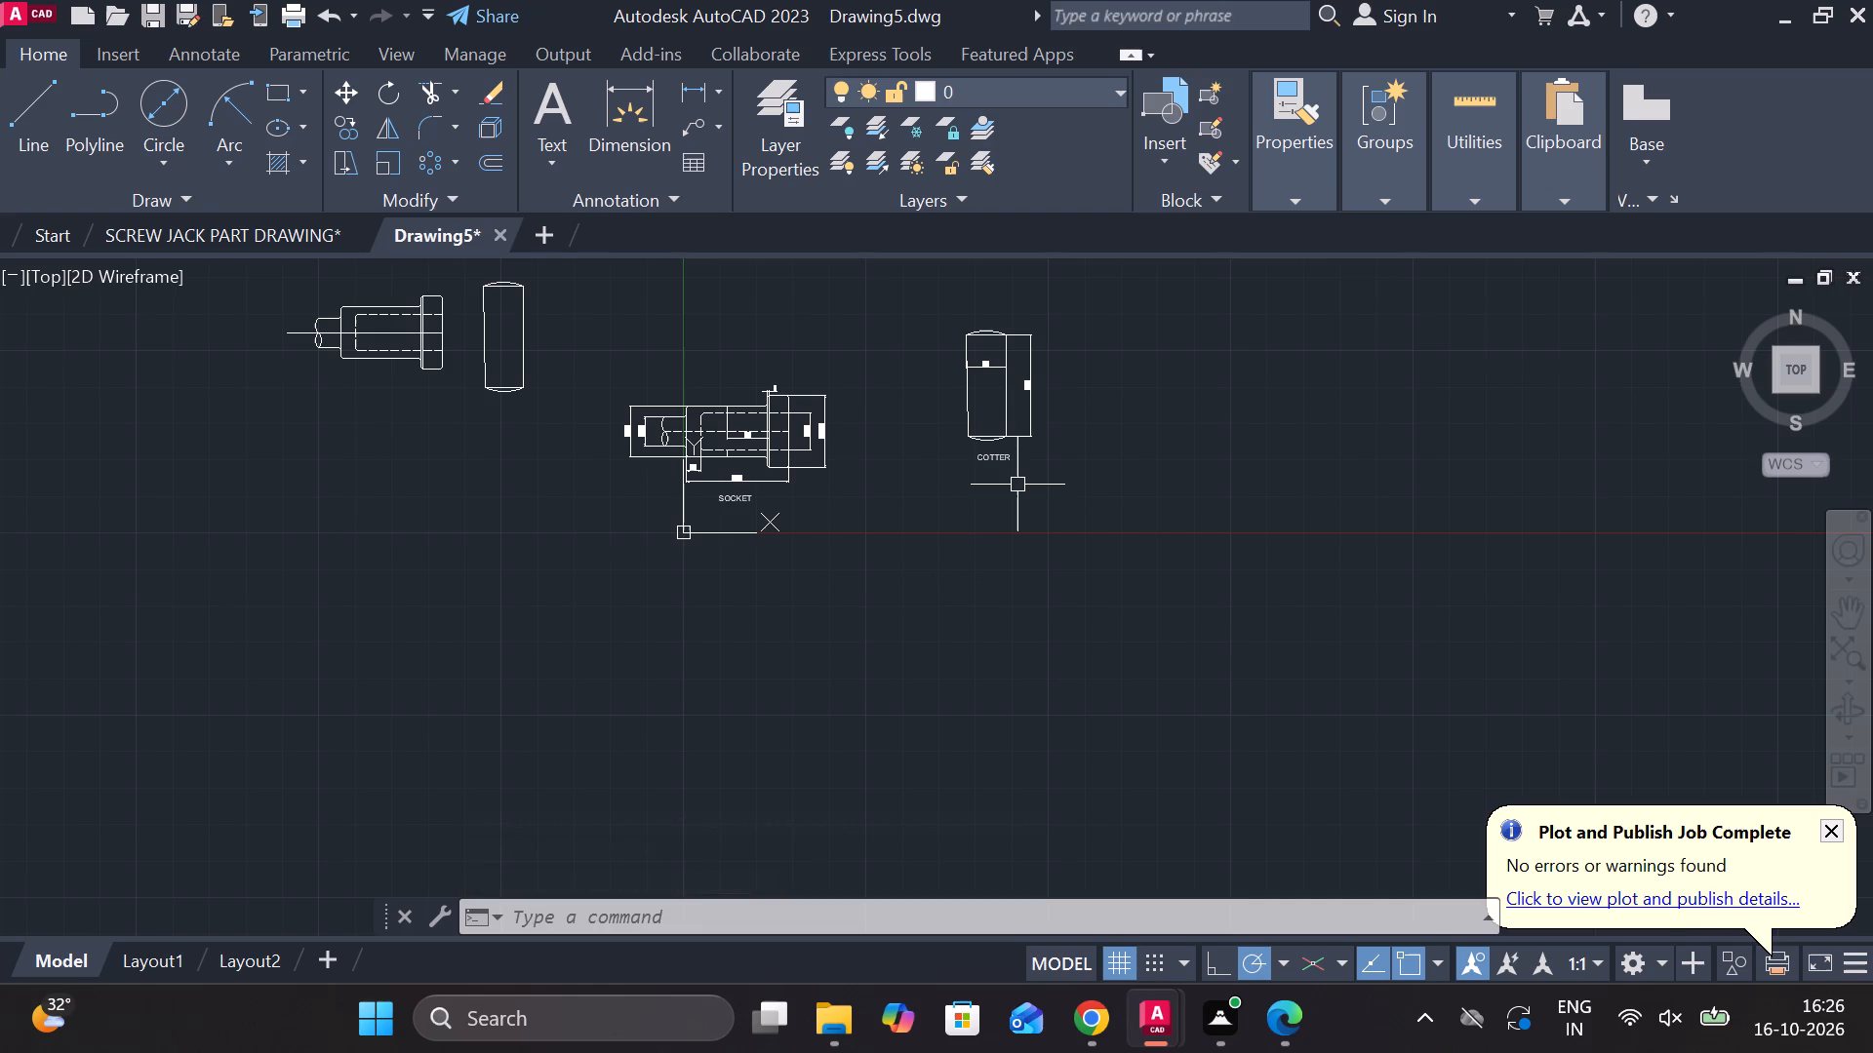
pyautogui.press('l')
pyautogui.press('space')
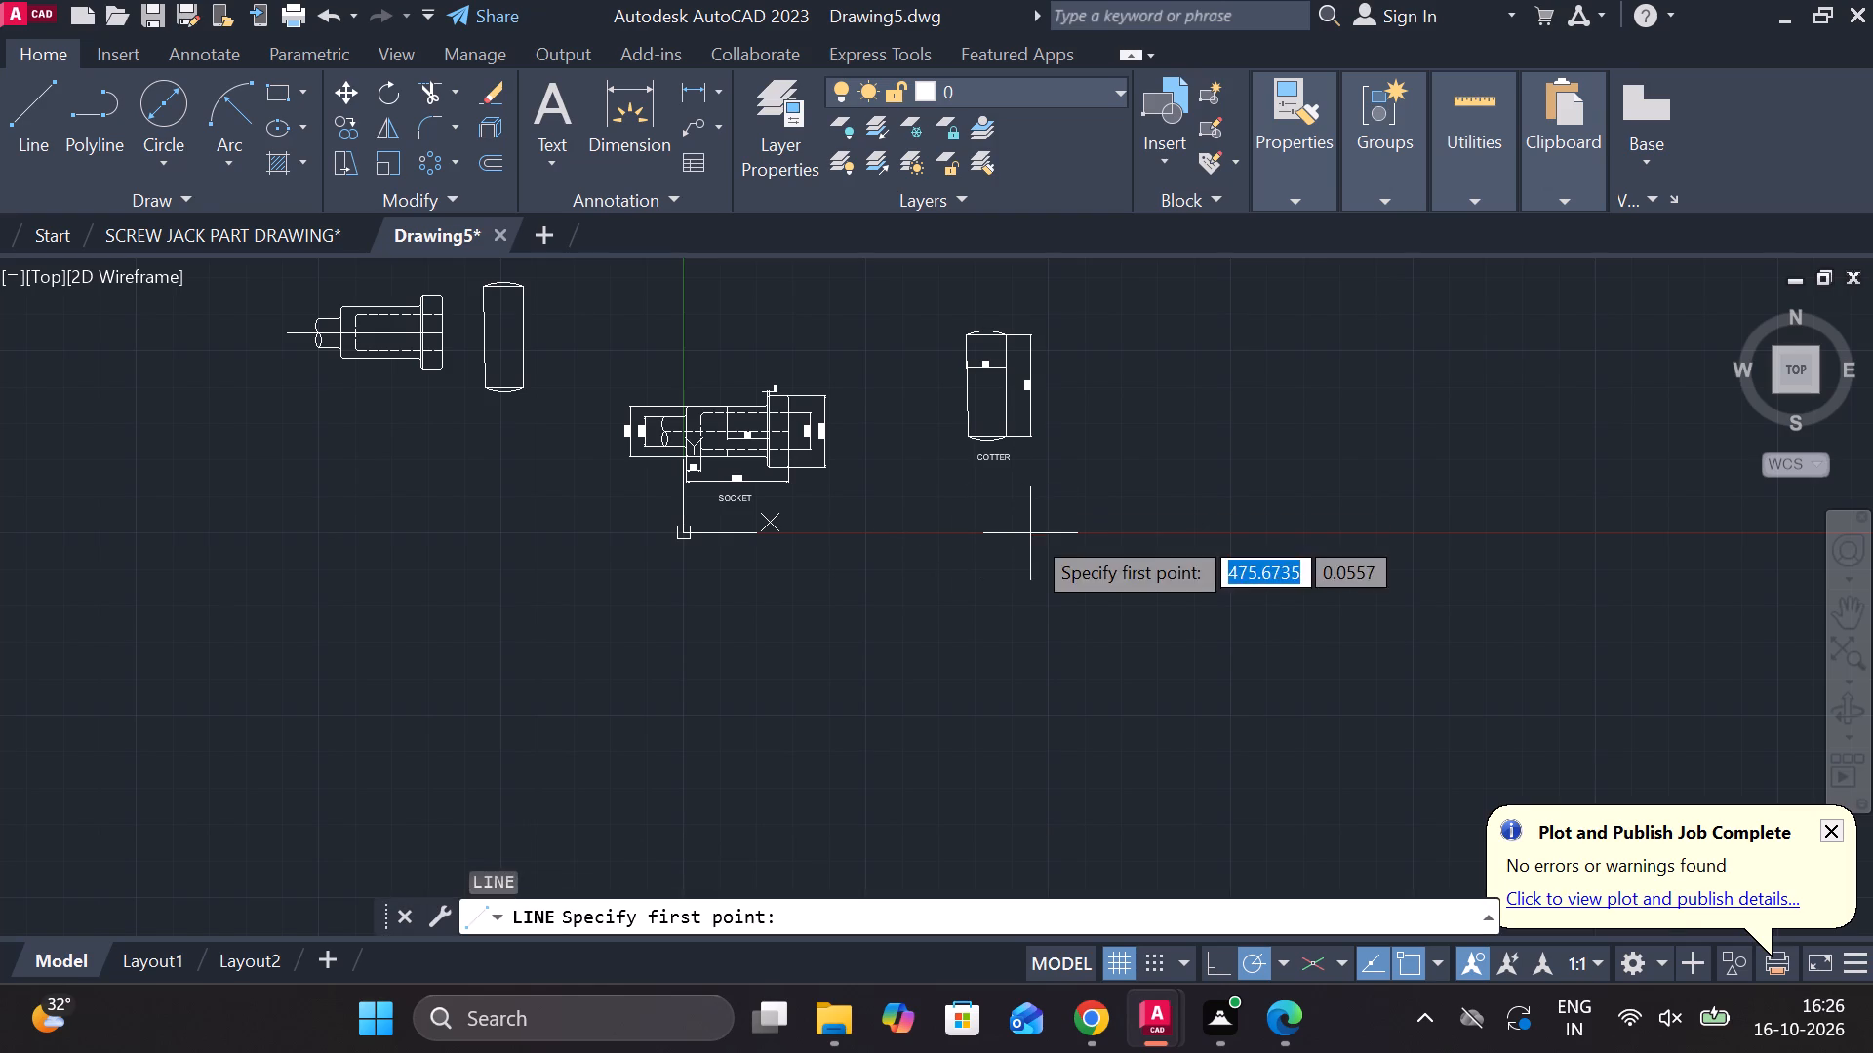
pyautogui.moveTo(887, 771); pyautogui.dragTo(859, 682, button='middle')
pyautogui.click(797, 705)
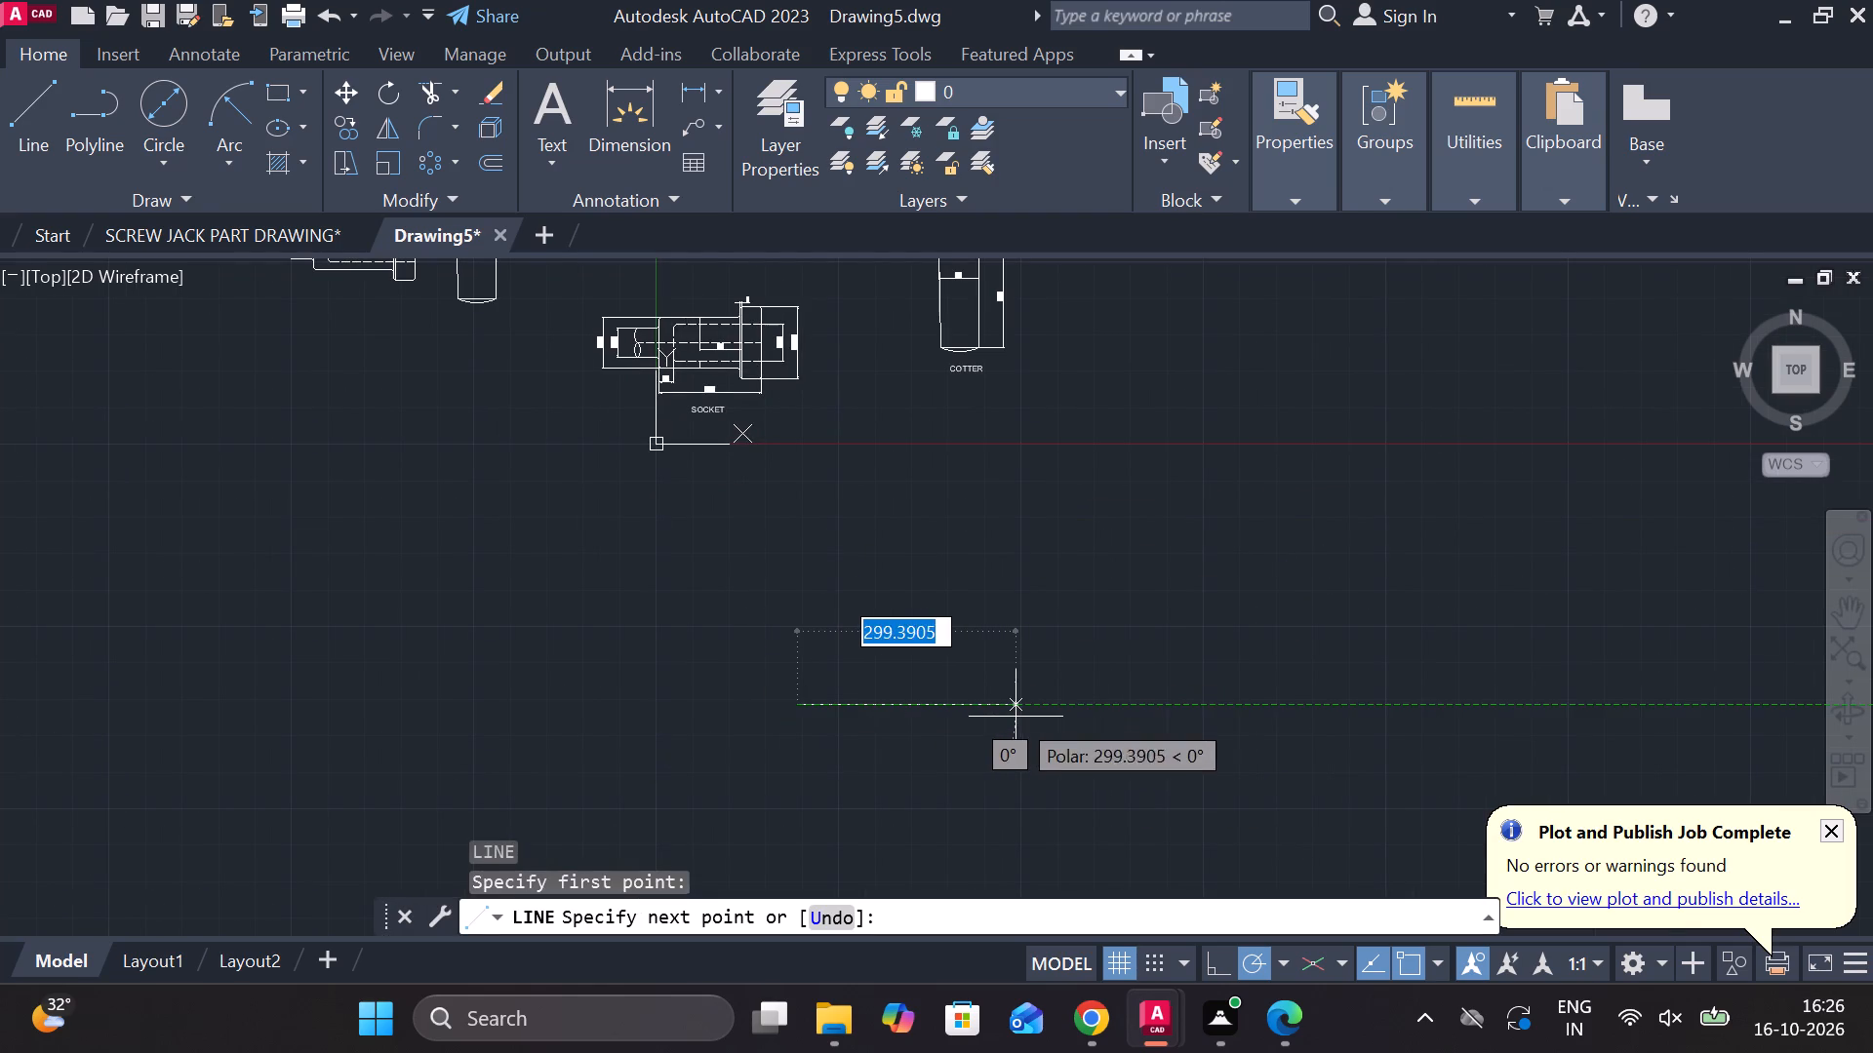
pyautogui.write('16')
pyautogui.press('space')
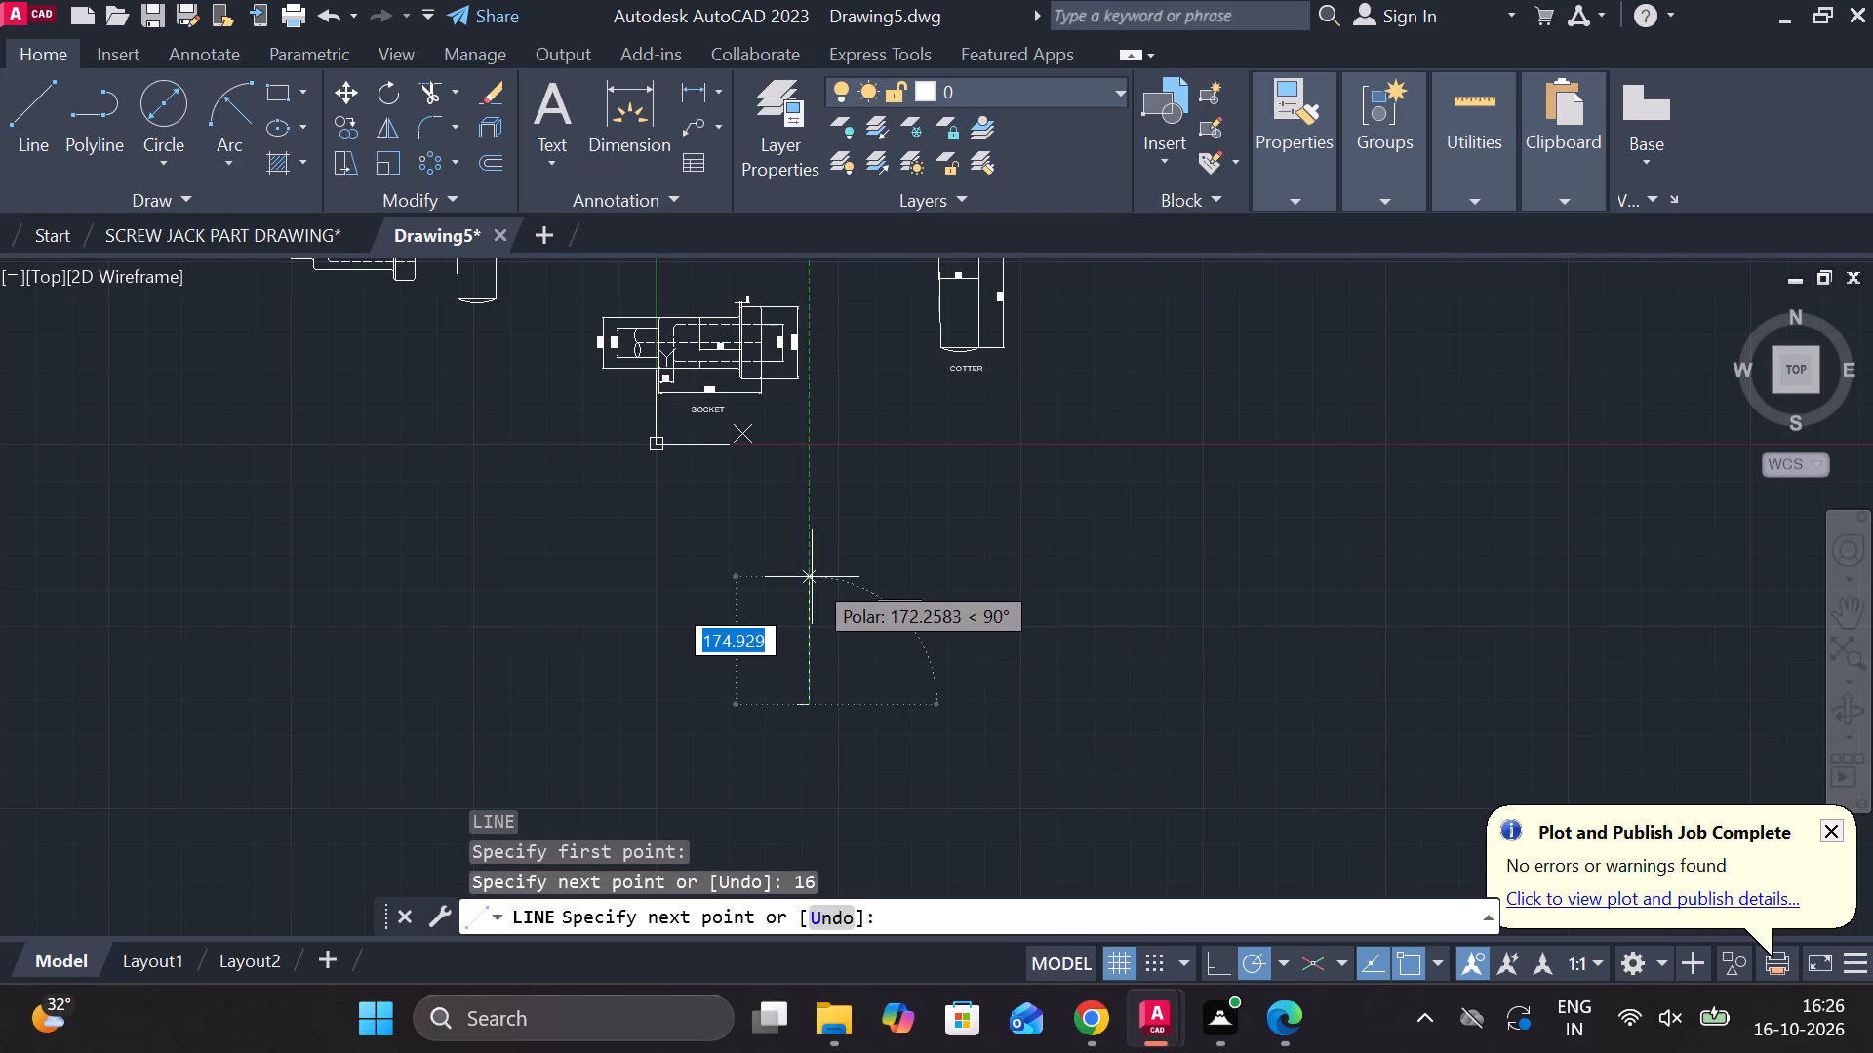
pyautogui.write('60')
pyautogui.press('Return')
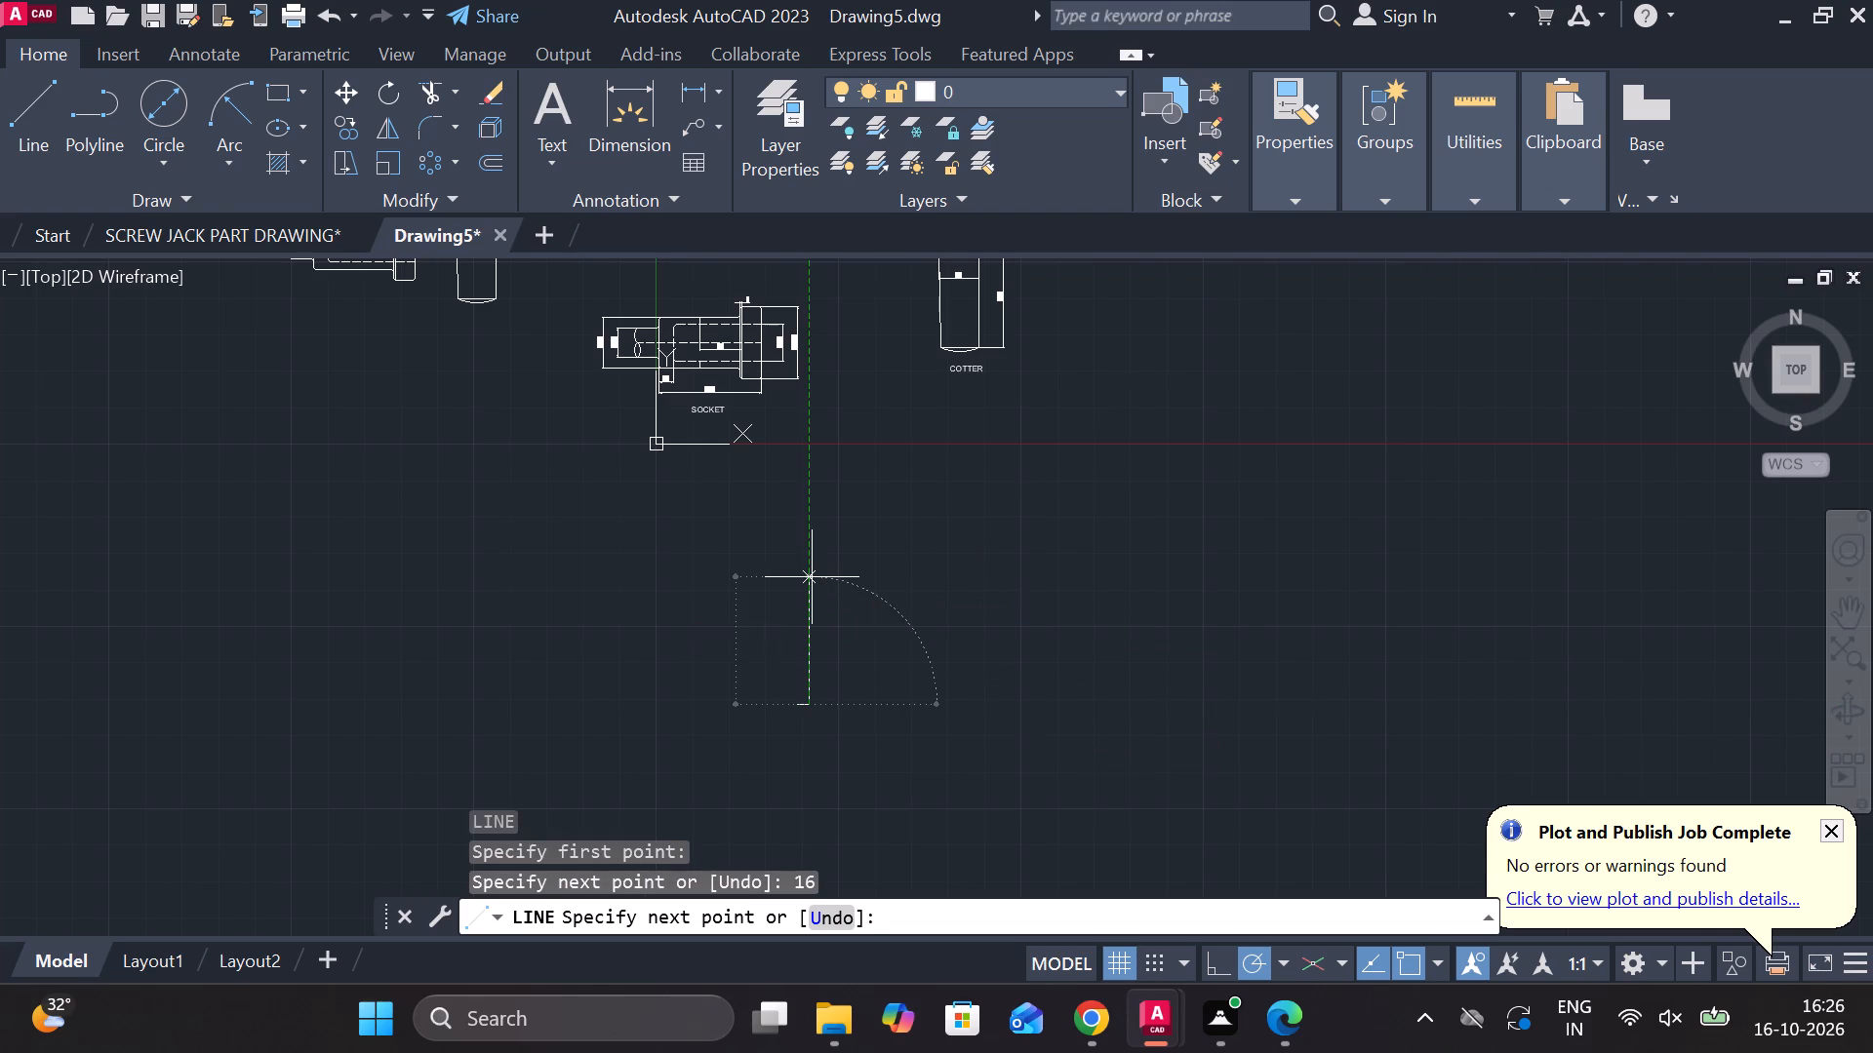
pyautogui.moveTo(751, 615); pyautogui.dragTo(780, 586, button='middle')
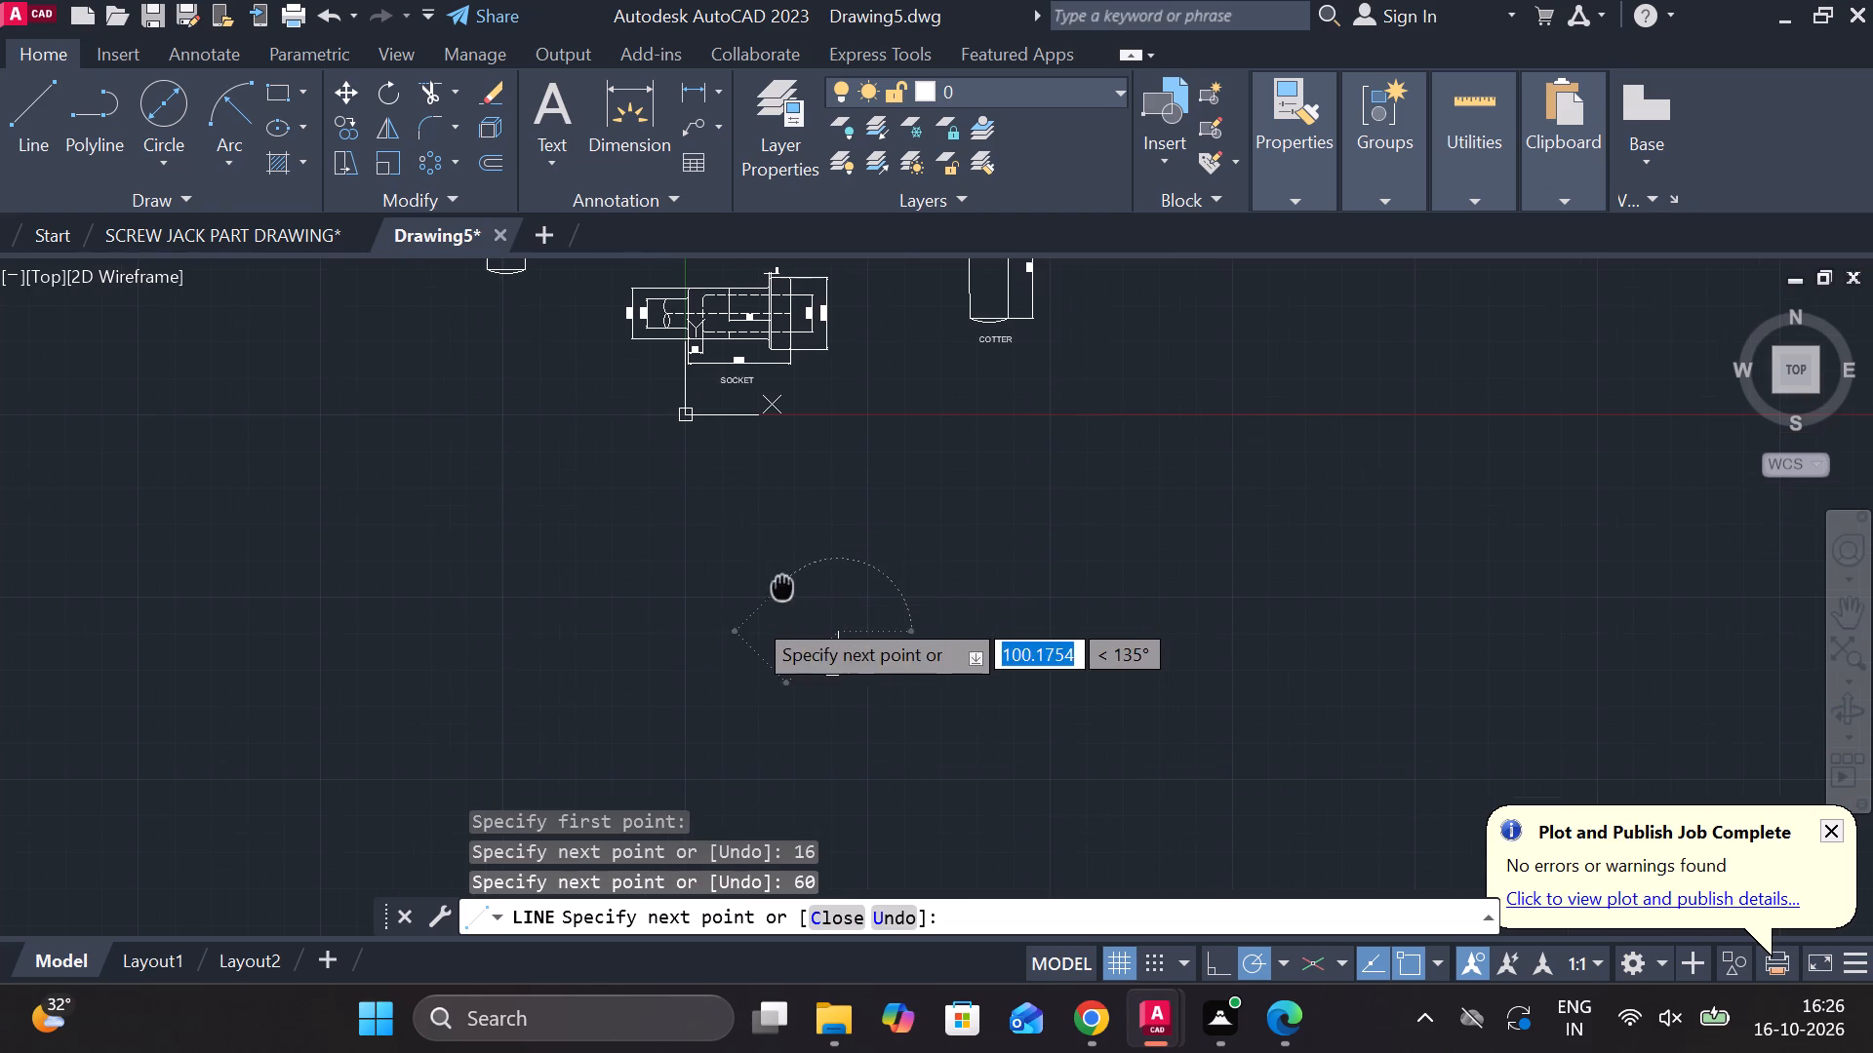
pyautogui.scroll(2, 785, 584)
pyautogui.moveTo(792, 584); pyautogui.dragTo(797, 490, button='middle')
pyautogui.scroll(-2, 824, 561)
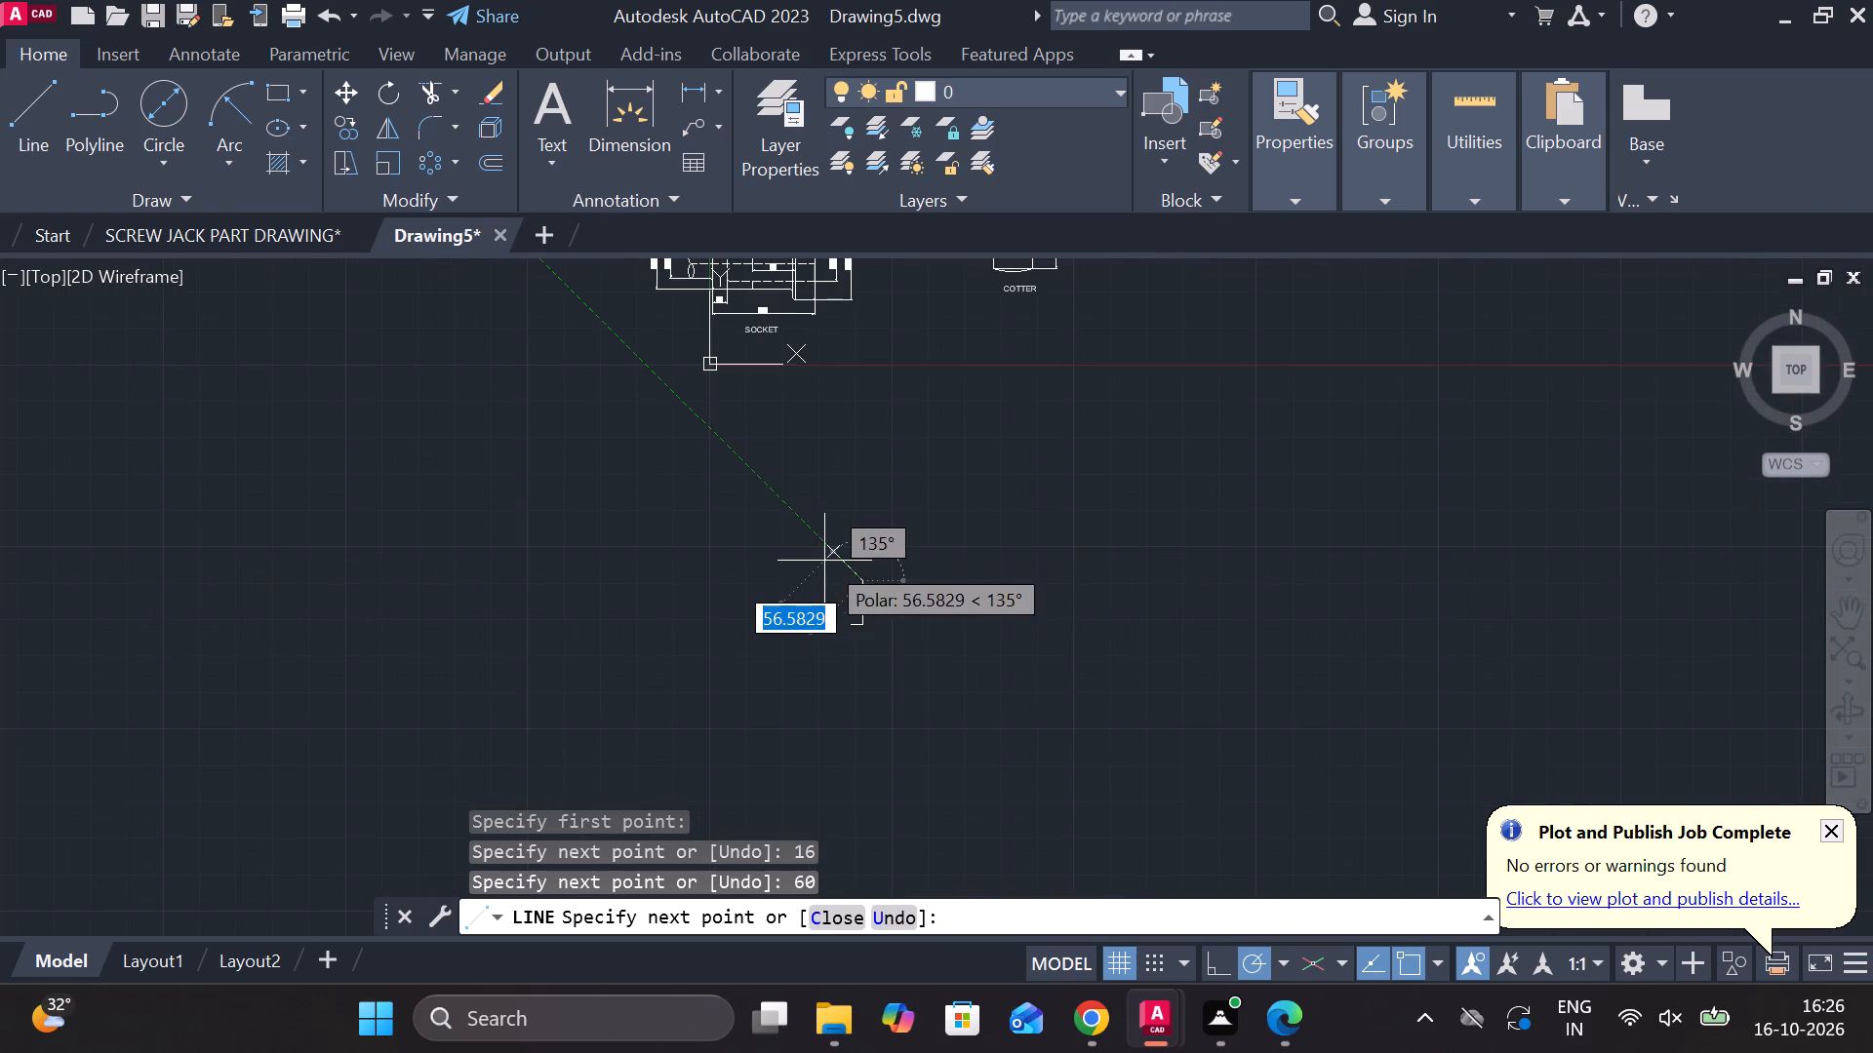
pyautogui.scroll(3, 817, 556)
pyautogui.moveTo(814, 556); pyautogui.dragTo(671, 291, button='middle')
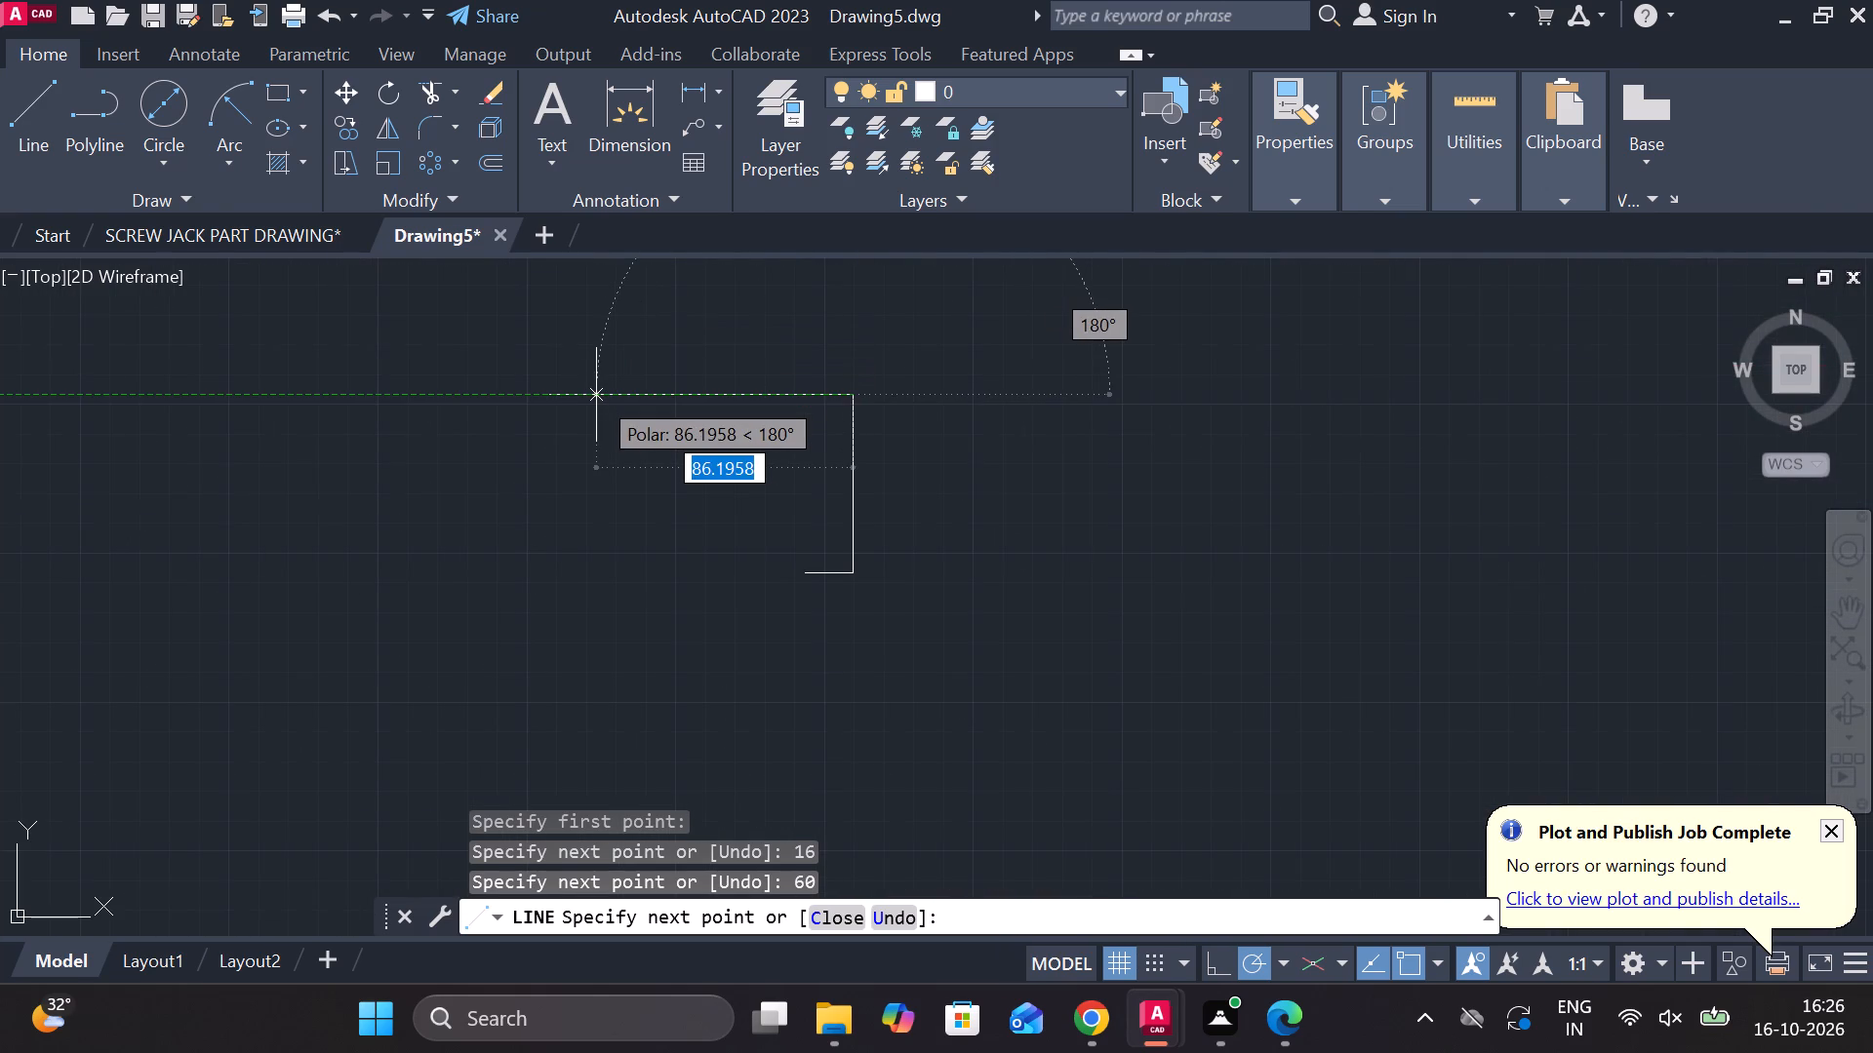
pyautogui.write('16')
pyautogui.press('space')
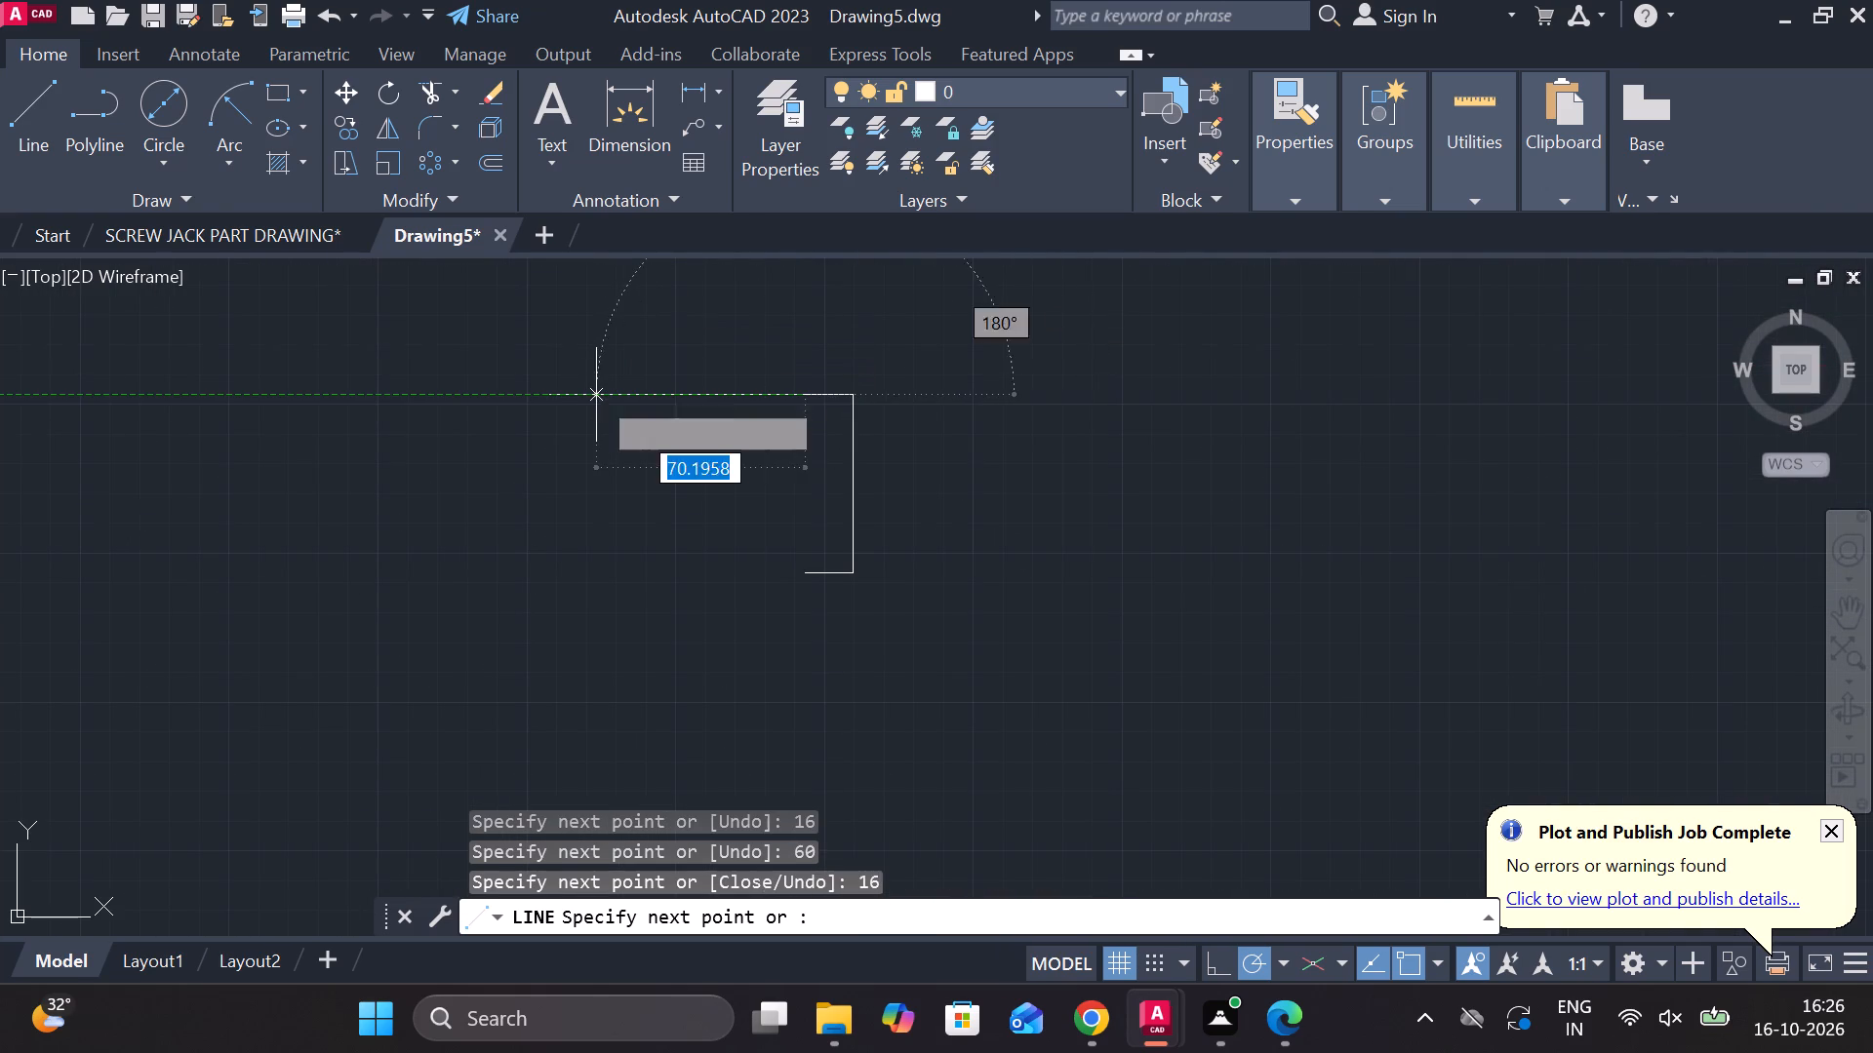
pyautogui.click(814, 568)
pyautogui.press('Escape')
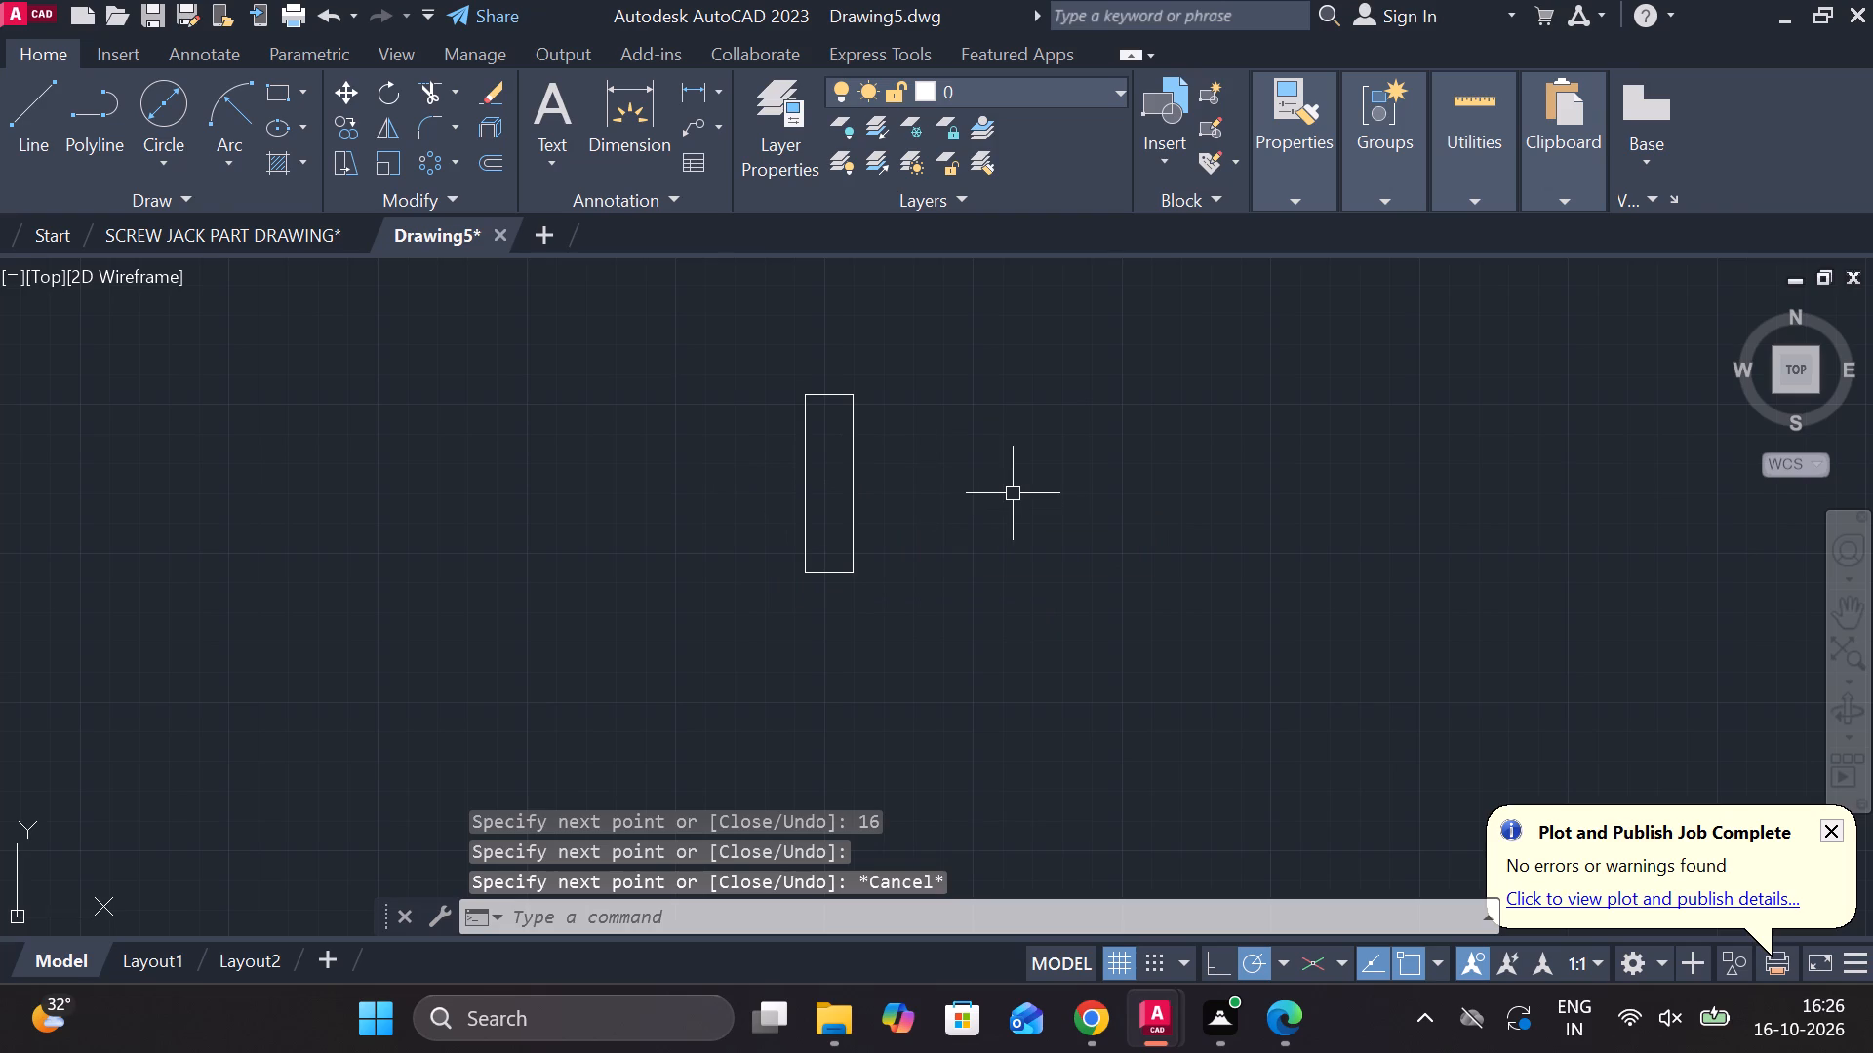
# Draw a line from the rectangle's right-side midpoint 126 to the left, continuing 25 straight up.
pyautogui.press('l')
pyautogui.press('Return')
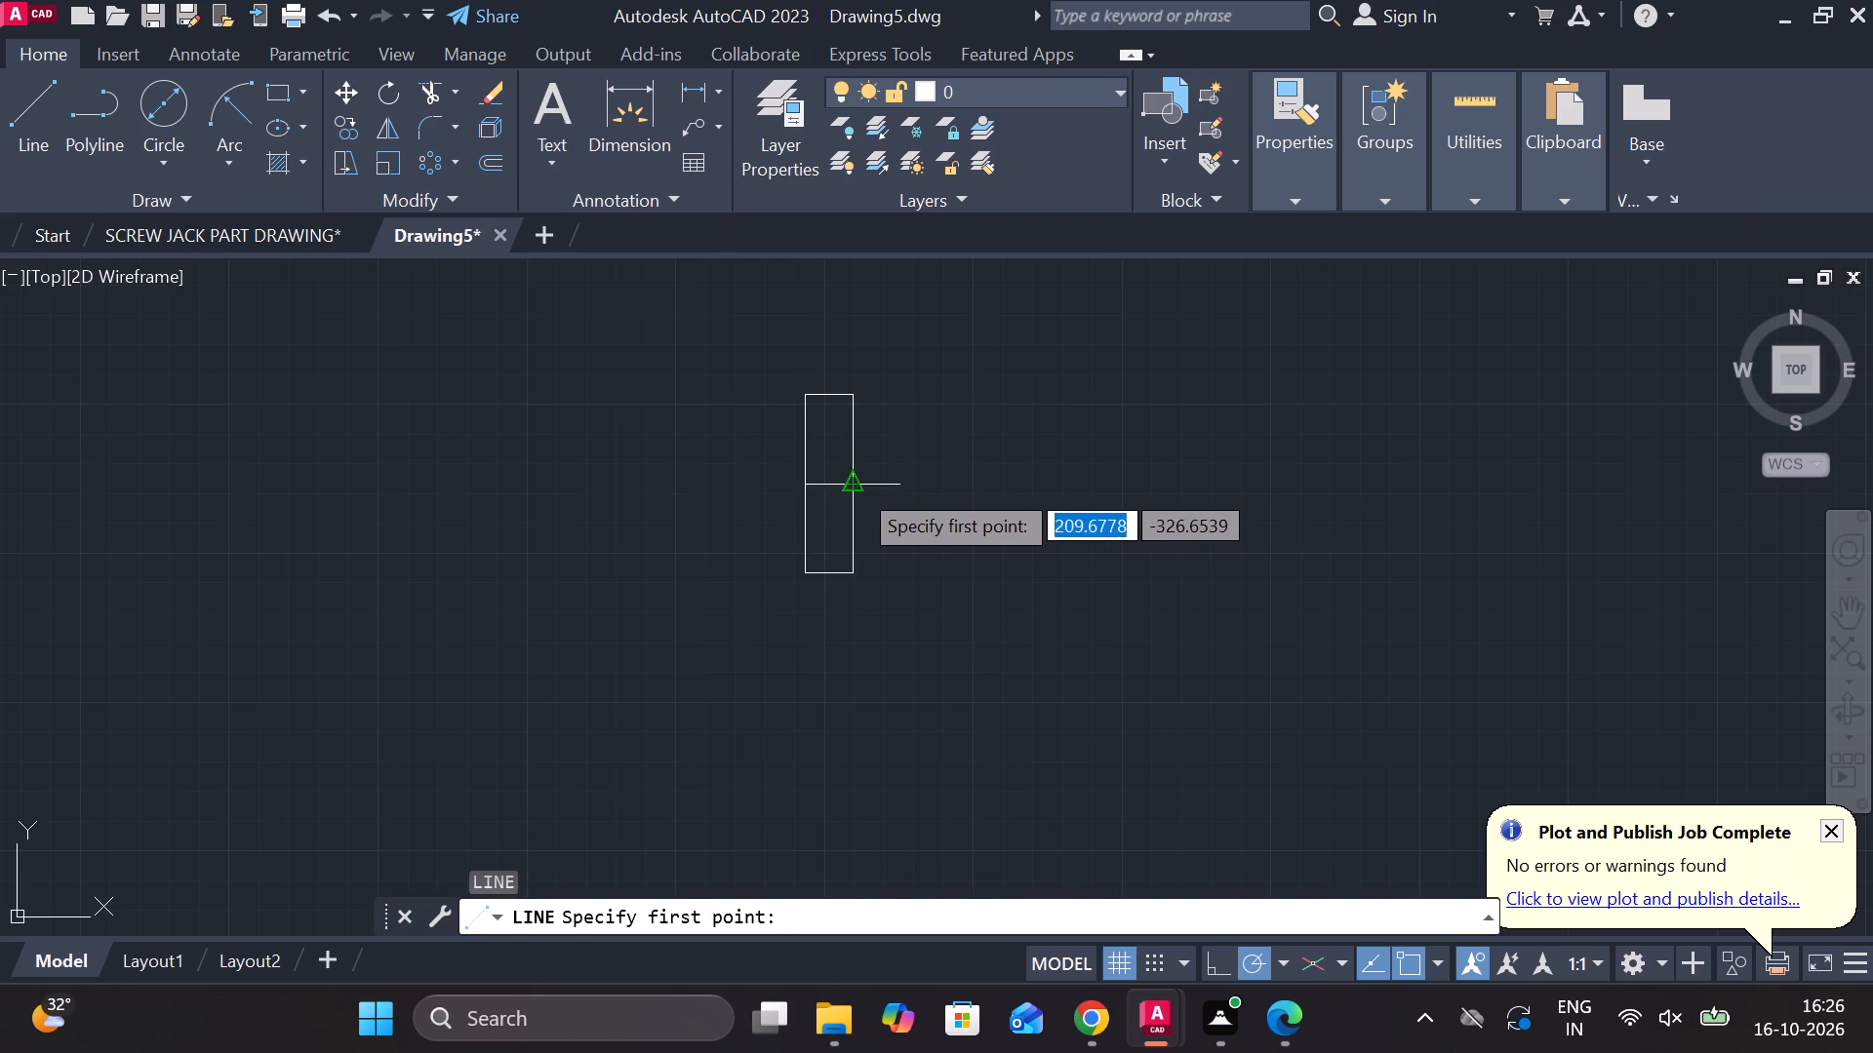
pyautogui.click(857, 487)
pyautogui.moveTo(616, 479); pyautogui.dragTo(642, 480, button='middle')
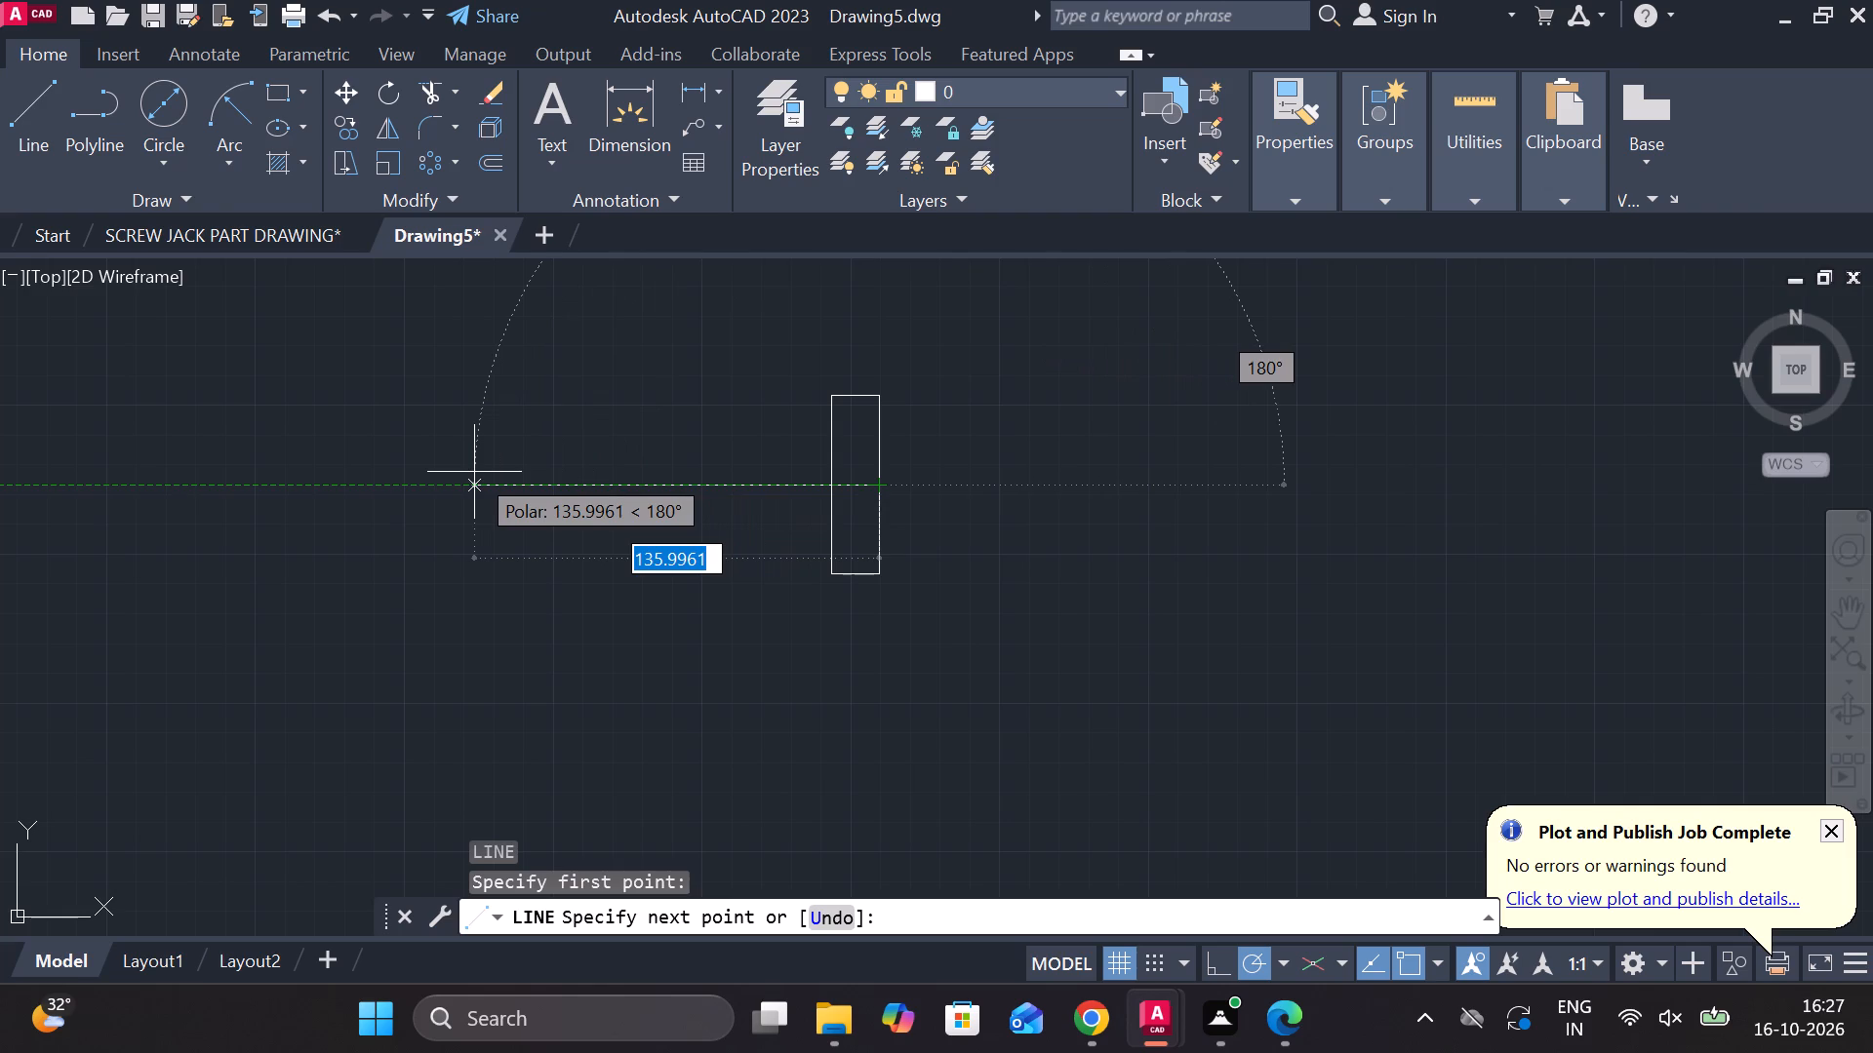
pyautogui.write('12')
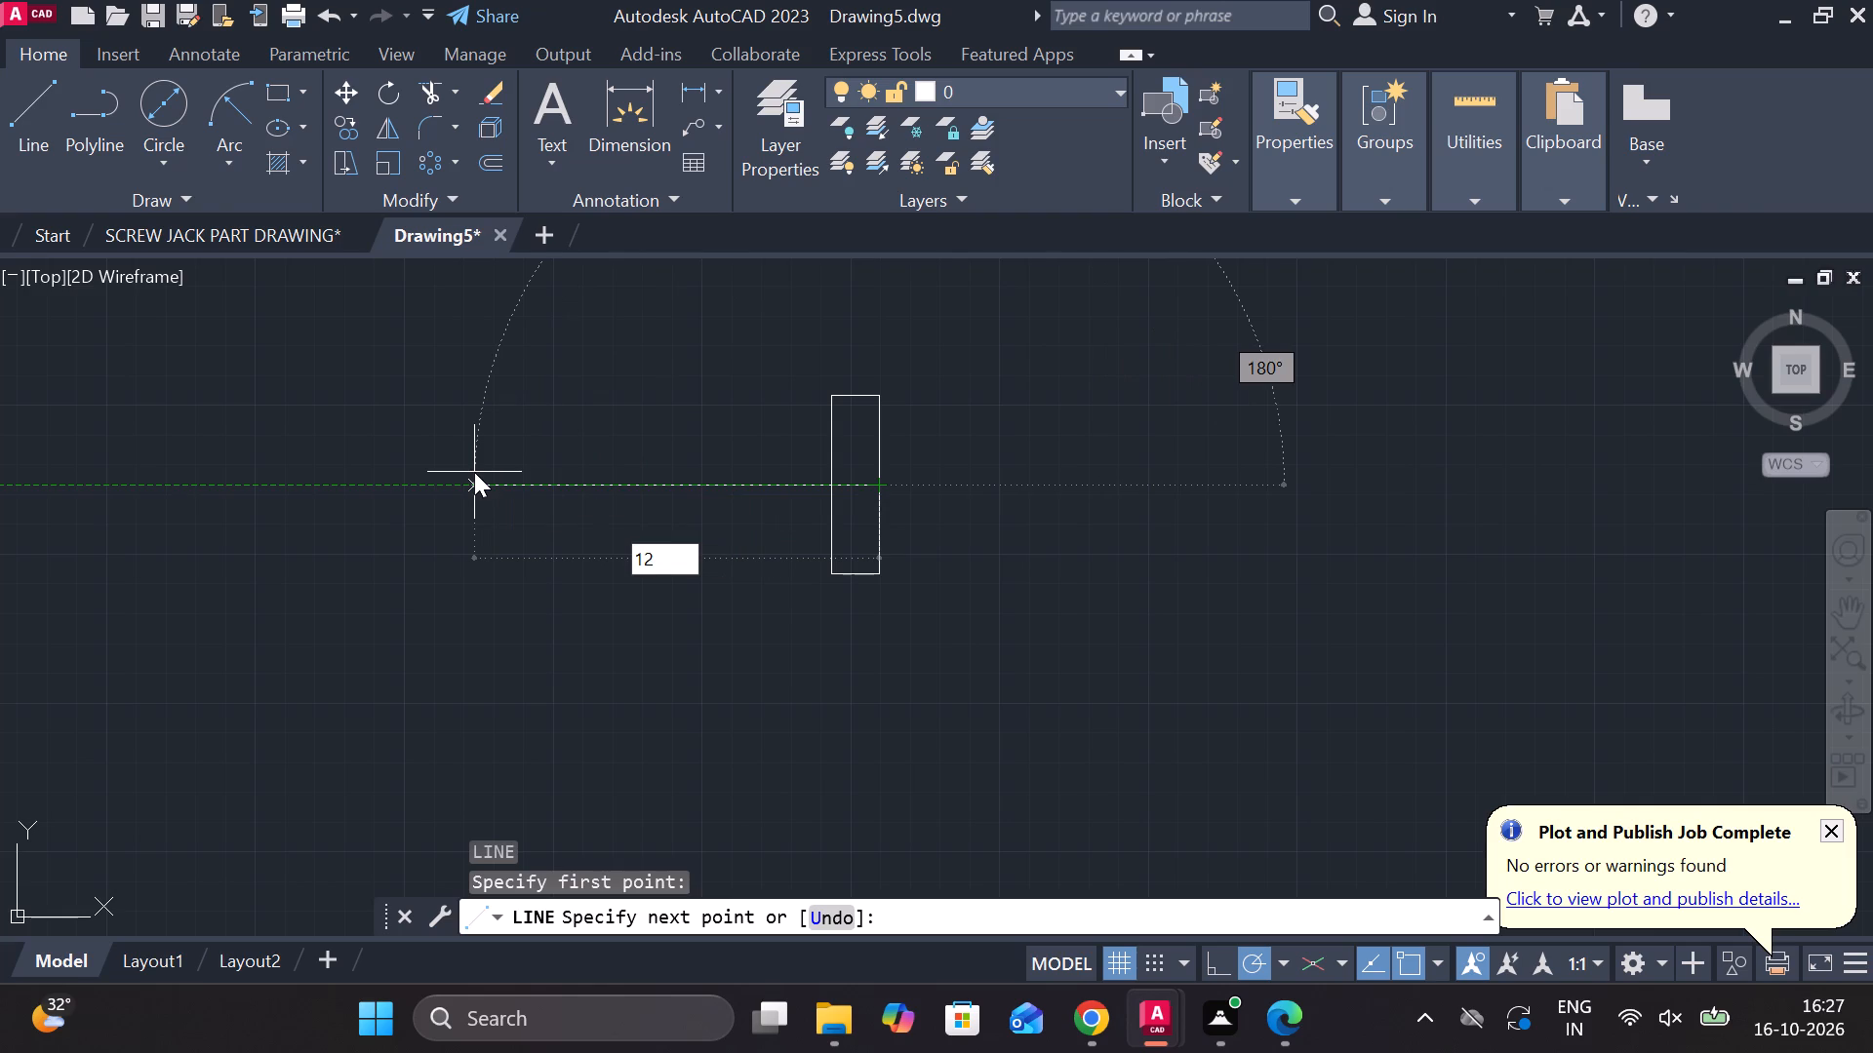
pyautogui.press('6')
pyautogui.press('Return')
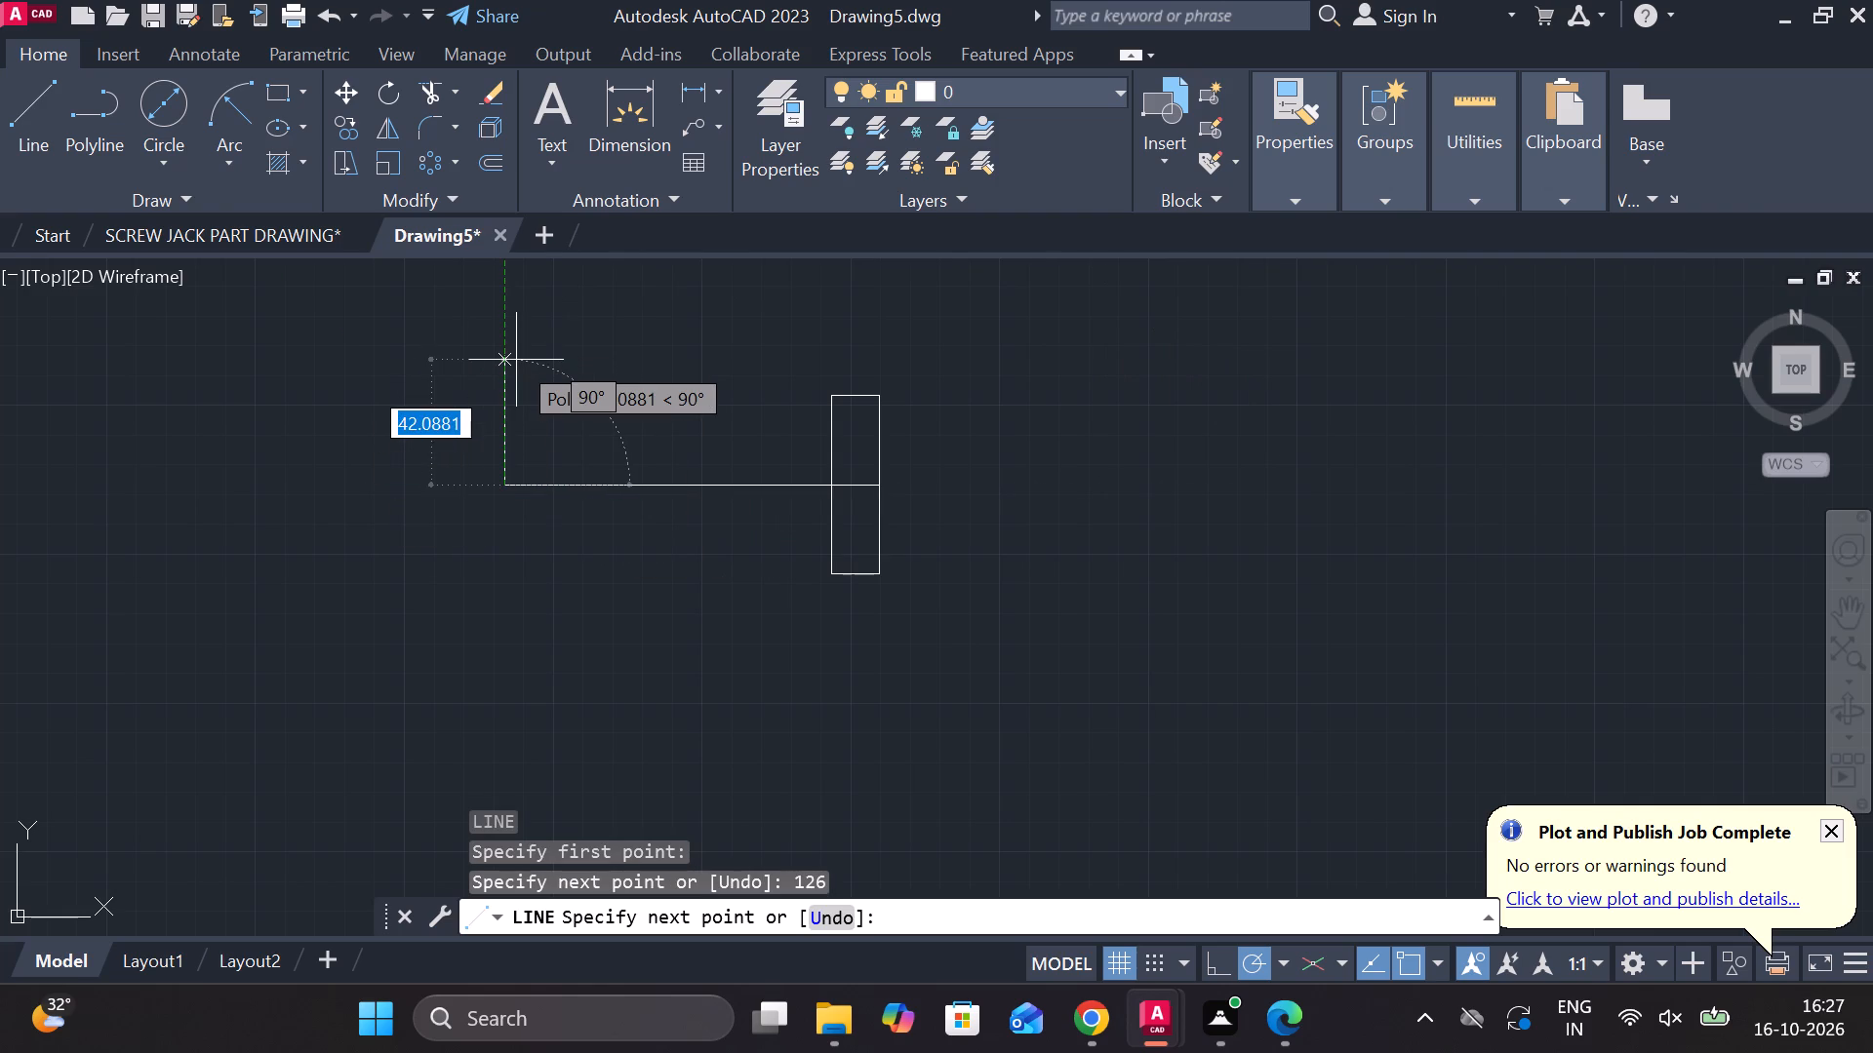
pyautogui.write('25')
pyautogui.press('b')
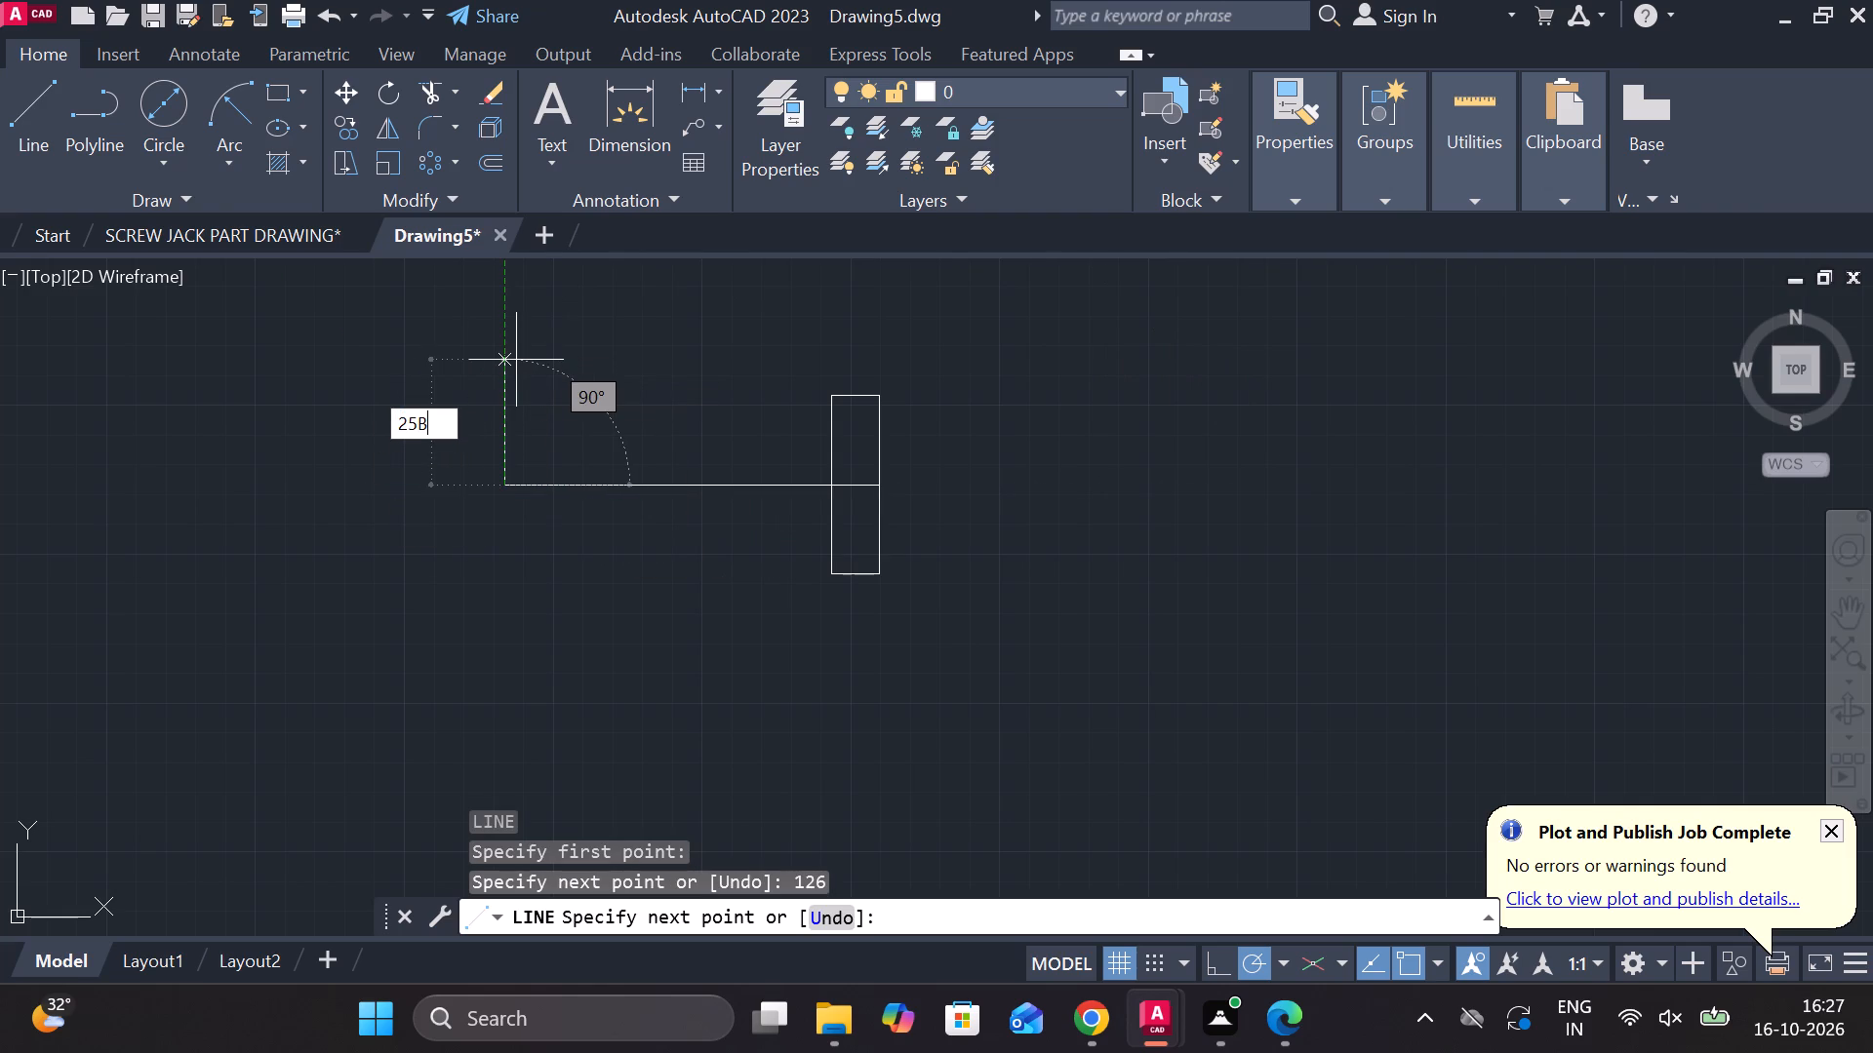
pyautogui.press('BackSpace')
pyautogui.press('Return')
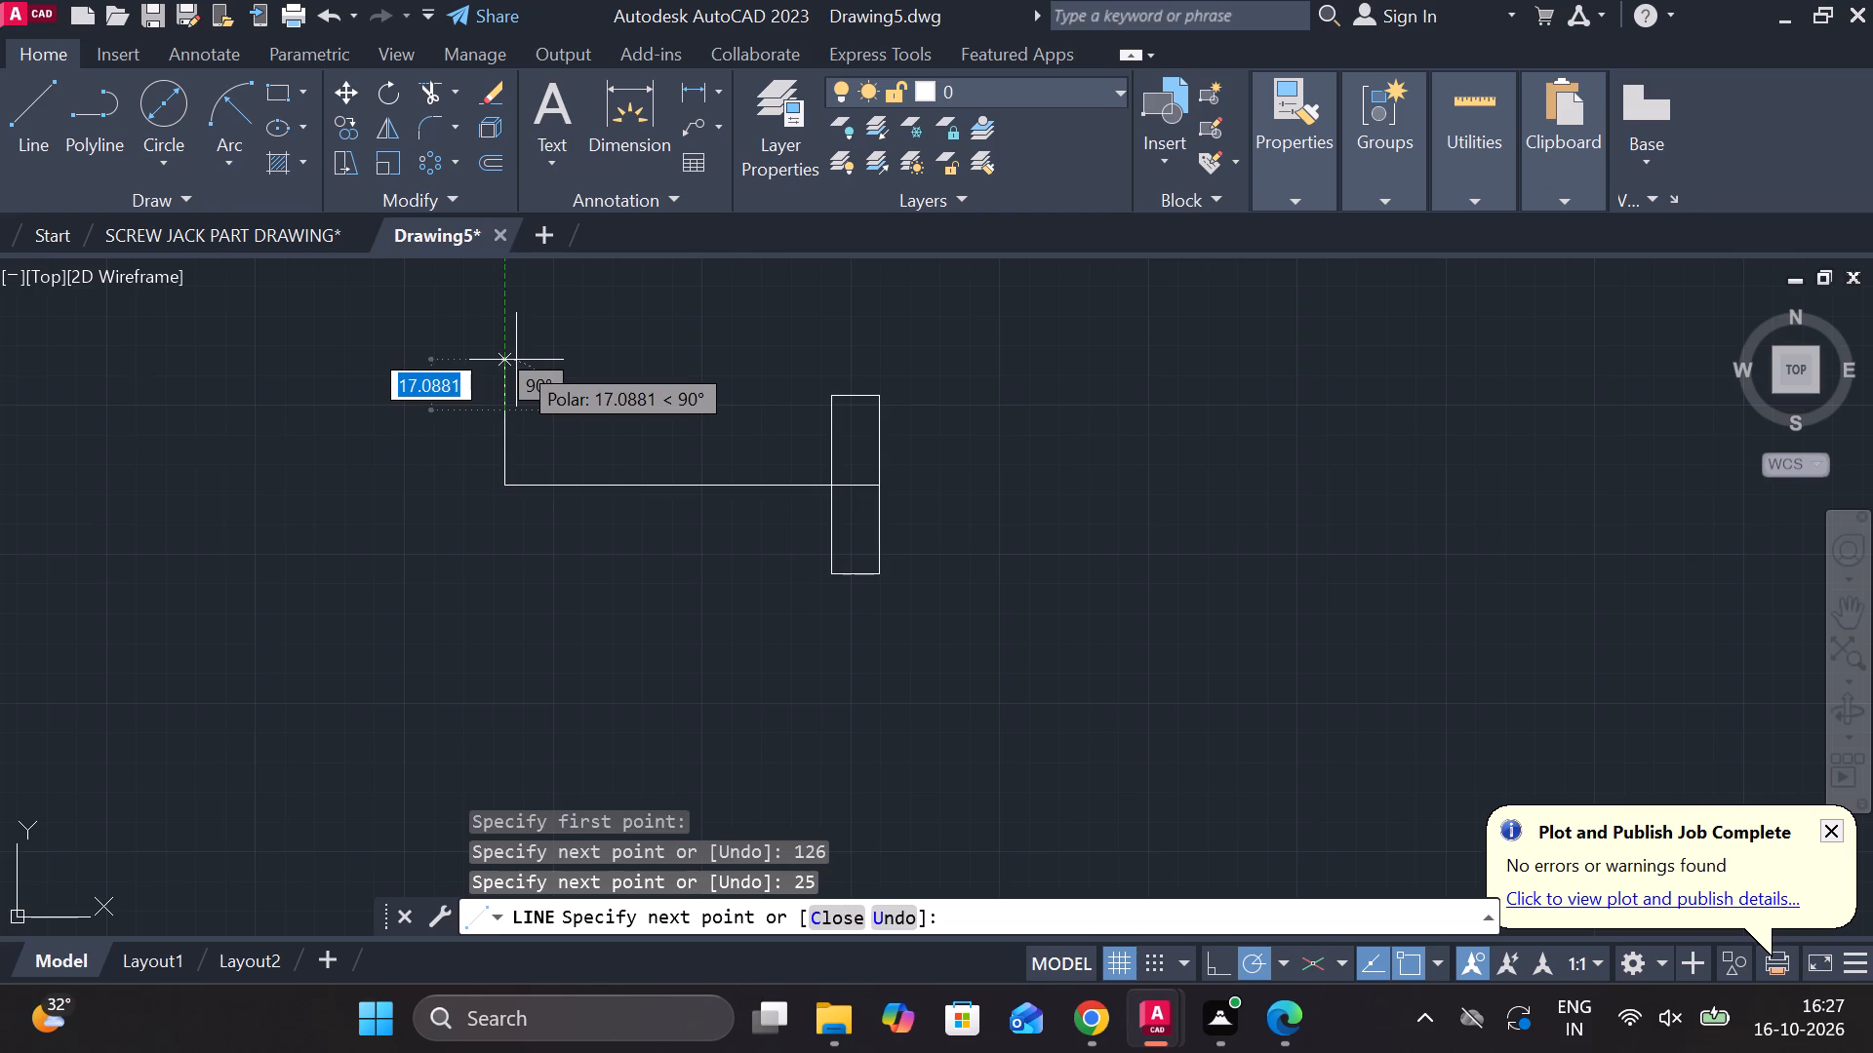
pyautogui.press('Escape')
# Lengthen the short vertical end line by 25 downward past the horizontal centre line.
pyautogui.click(505, 427)
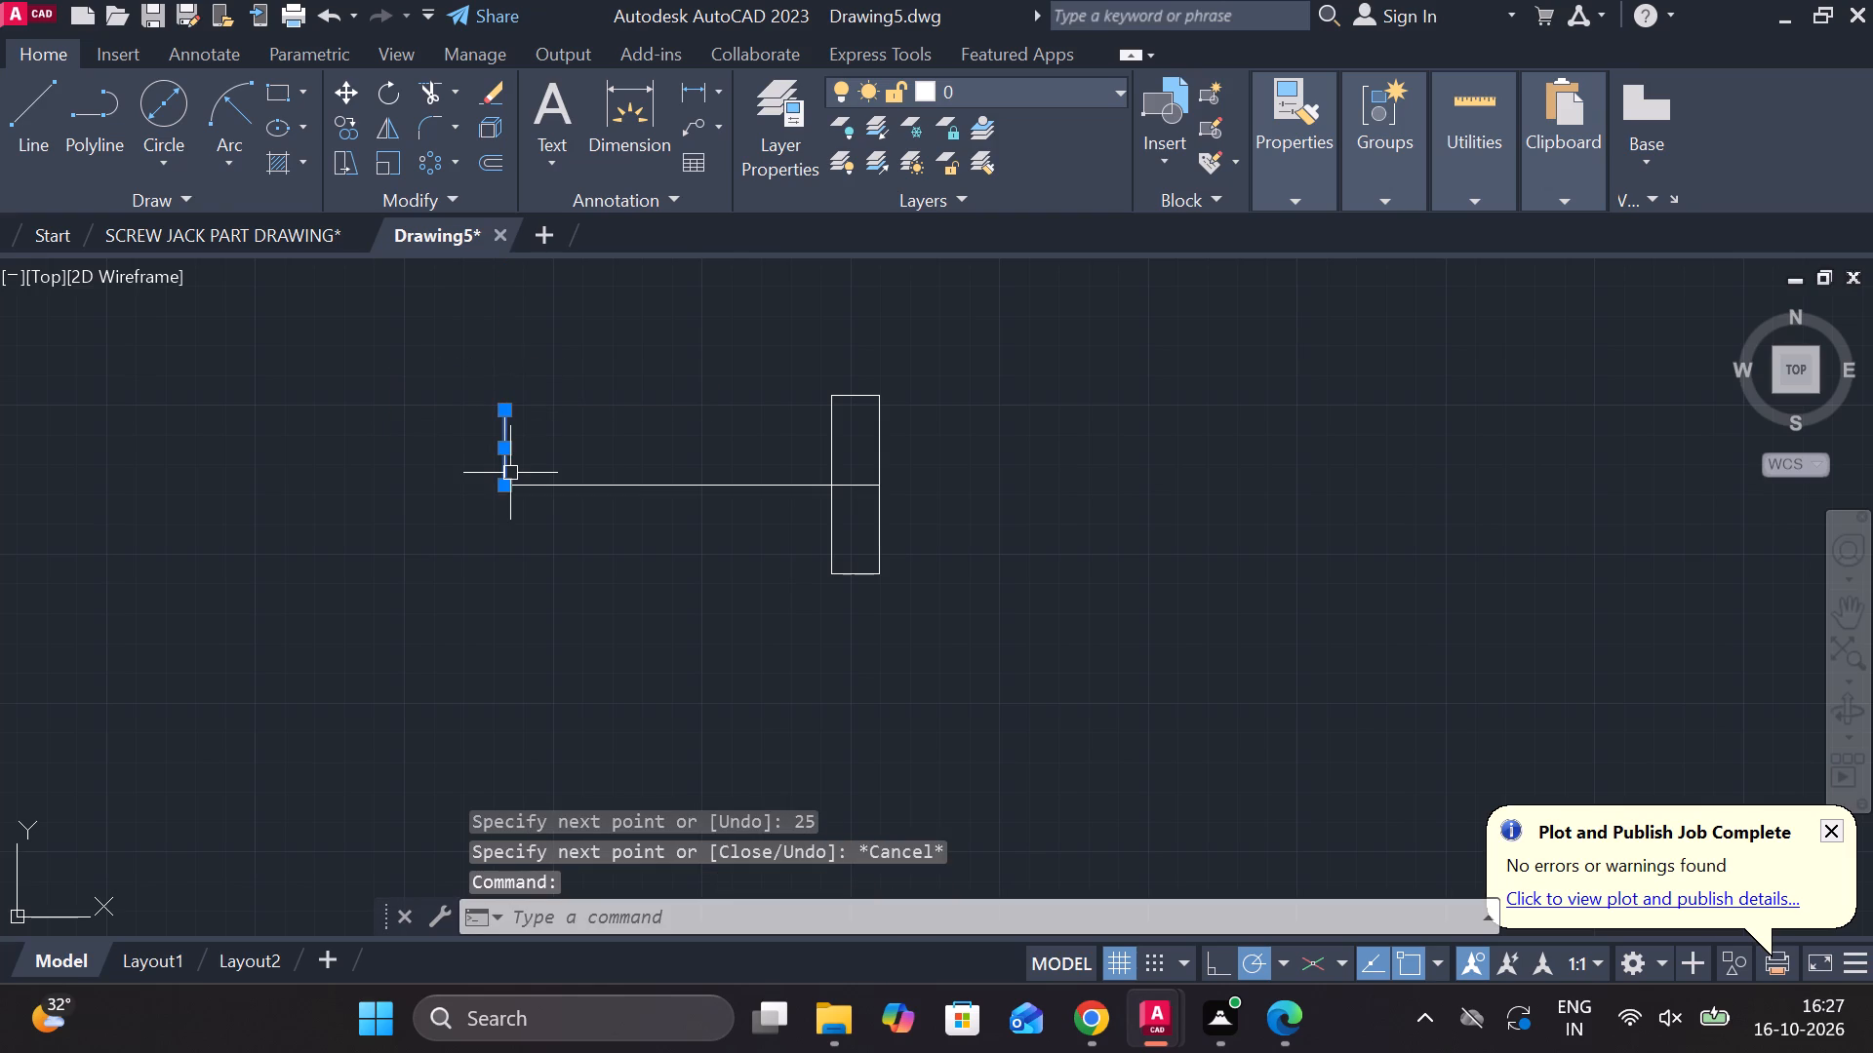
pyautogui.click(594, 565)
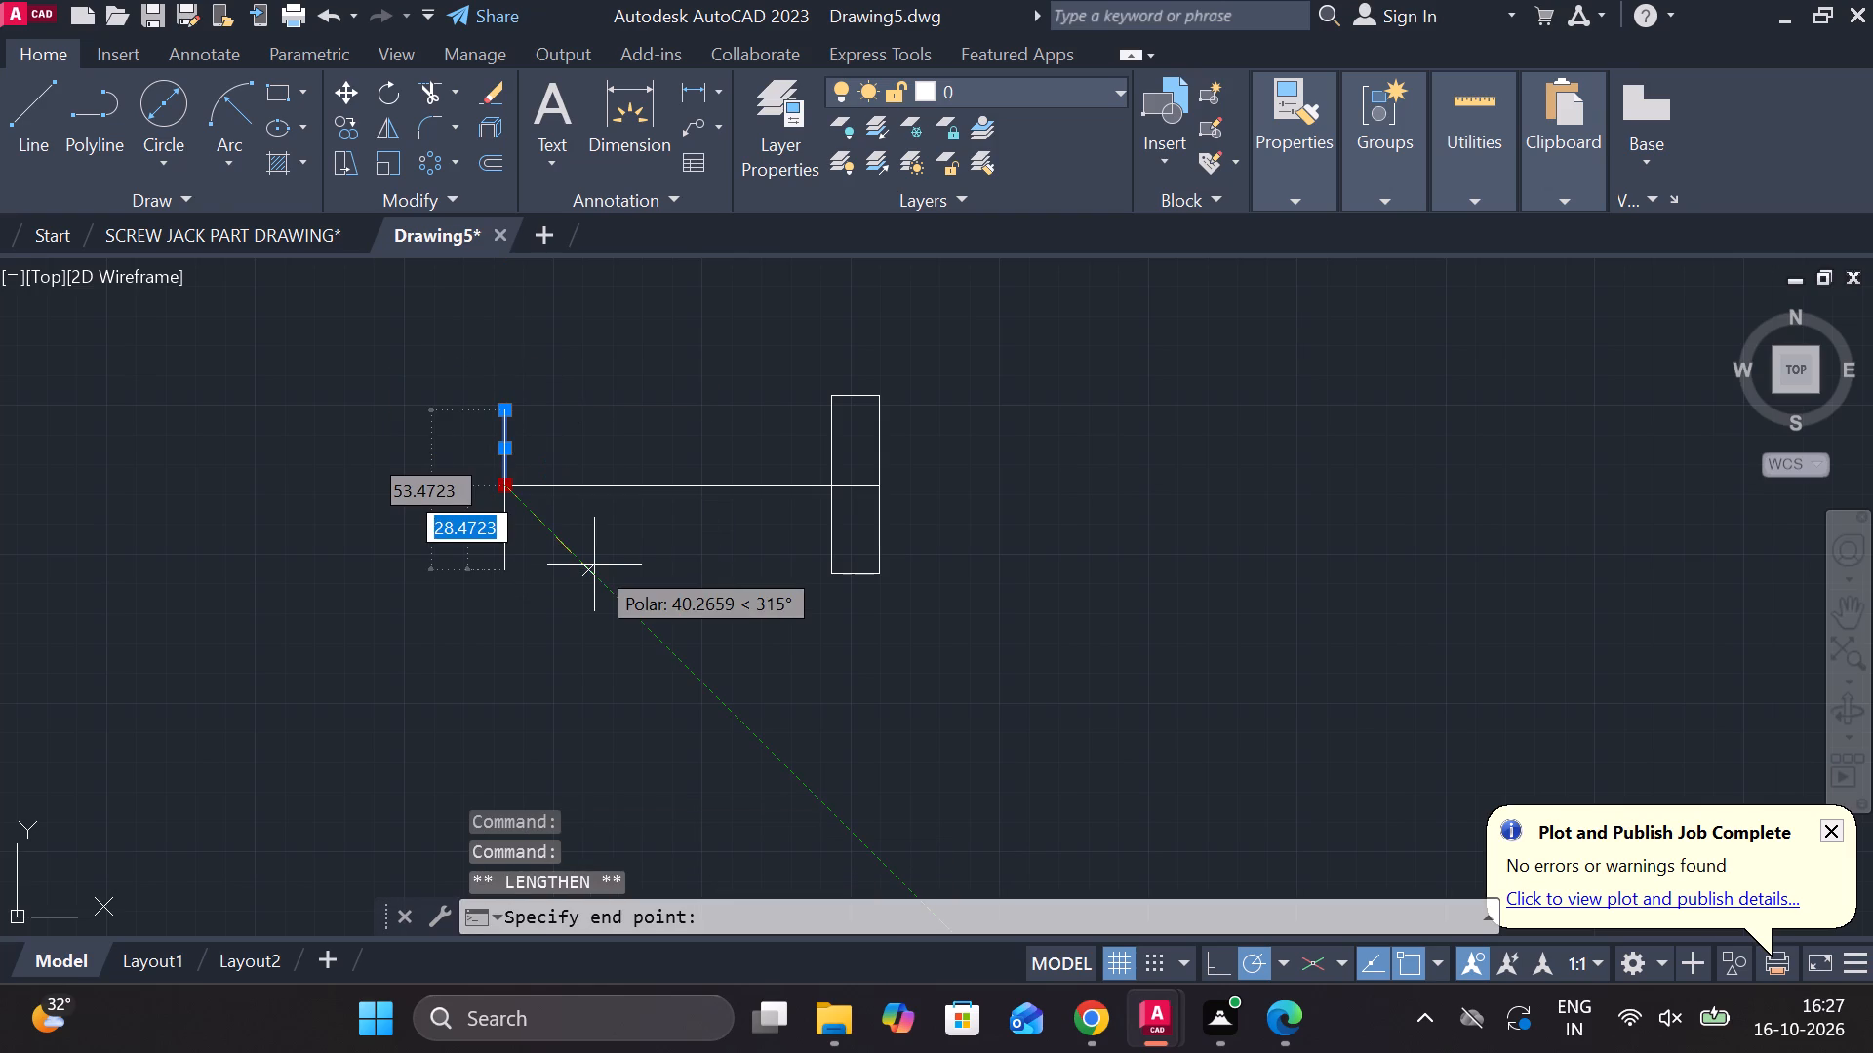
pyautogui.write('25')
pyautogui.press('space')
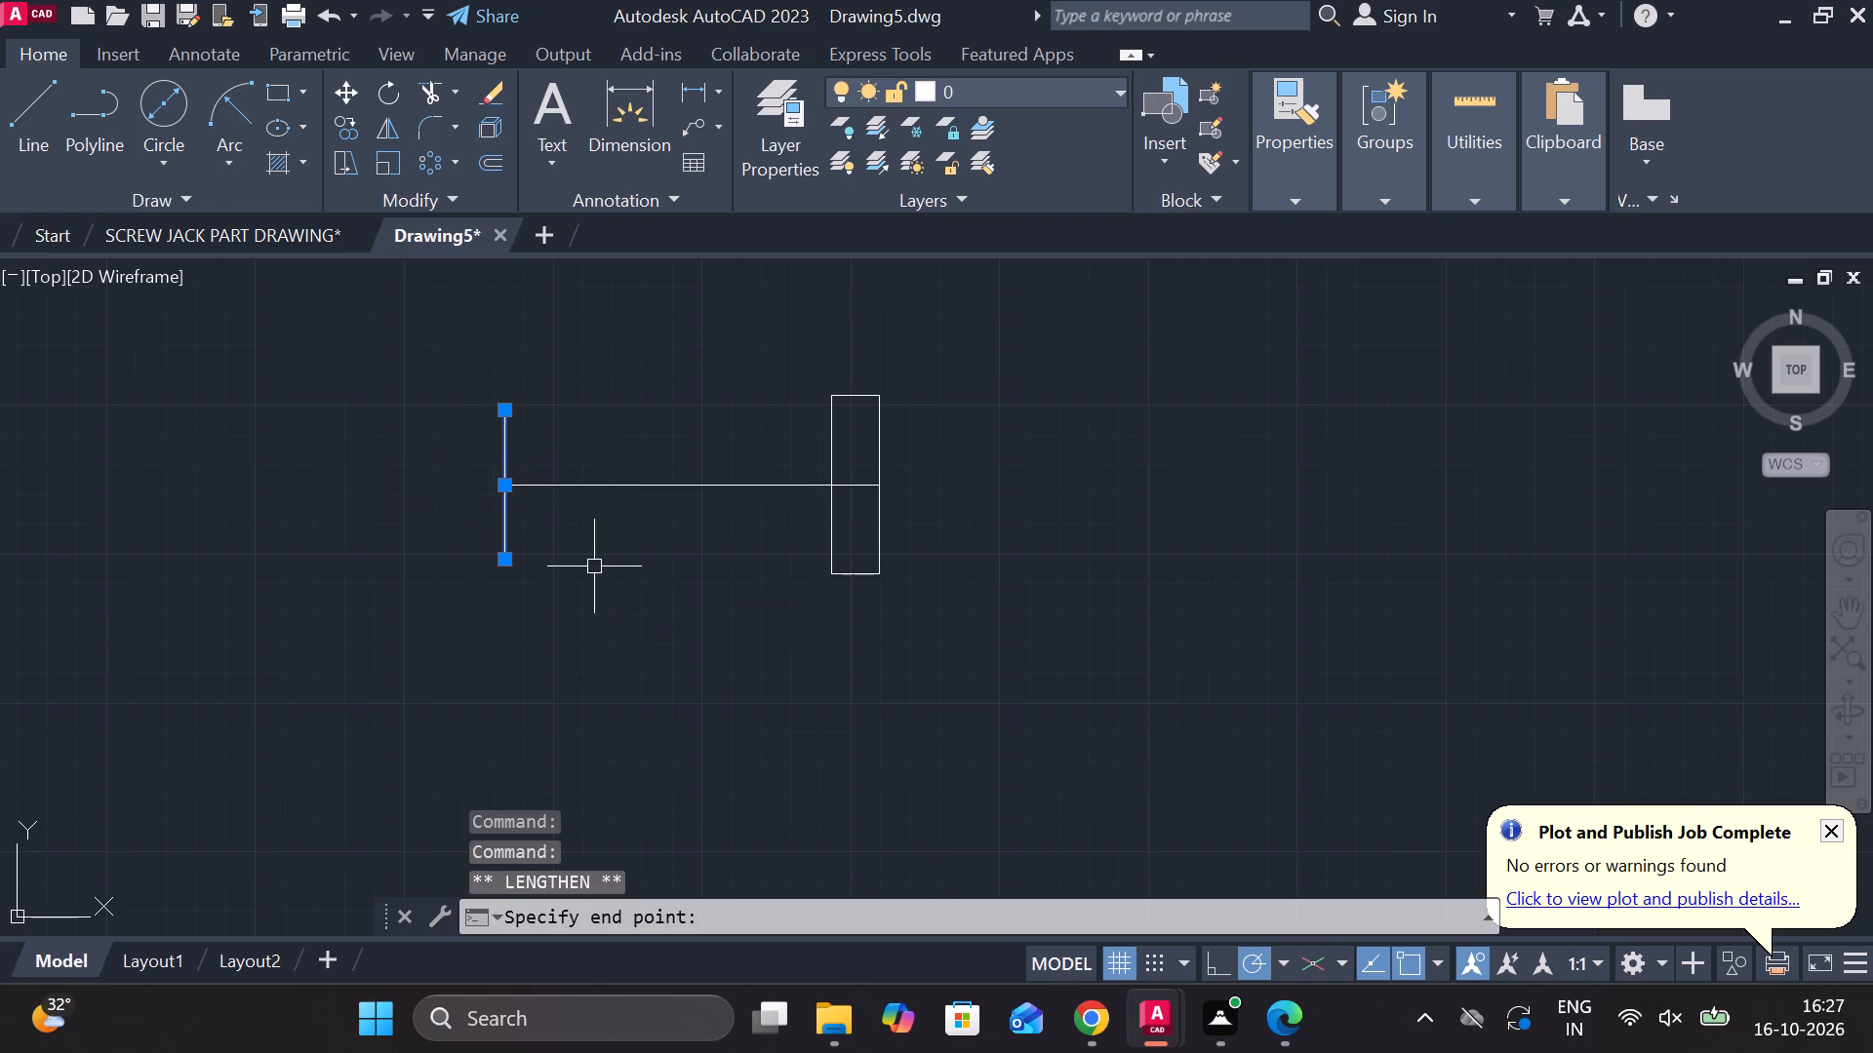
pyautogui.press('Escape')
# Draw two horizontal lines from both ends of the vertical end line, each running slightly past the collar's near edge.
pyautogui.press('l')
pyautogui.press('Return')
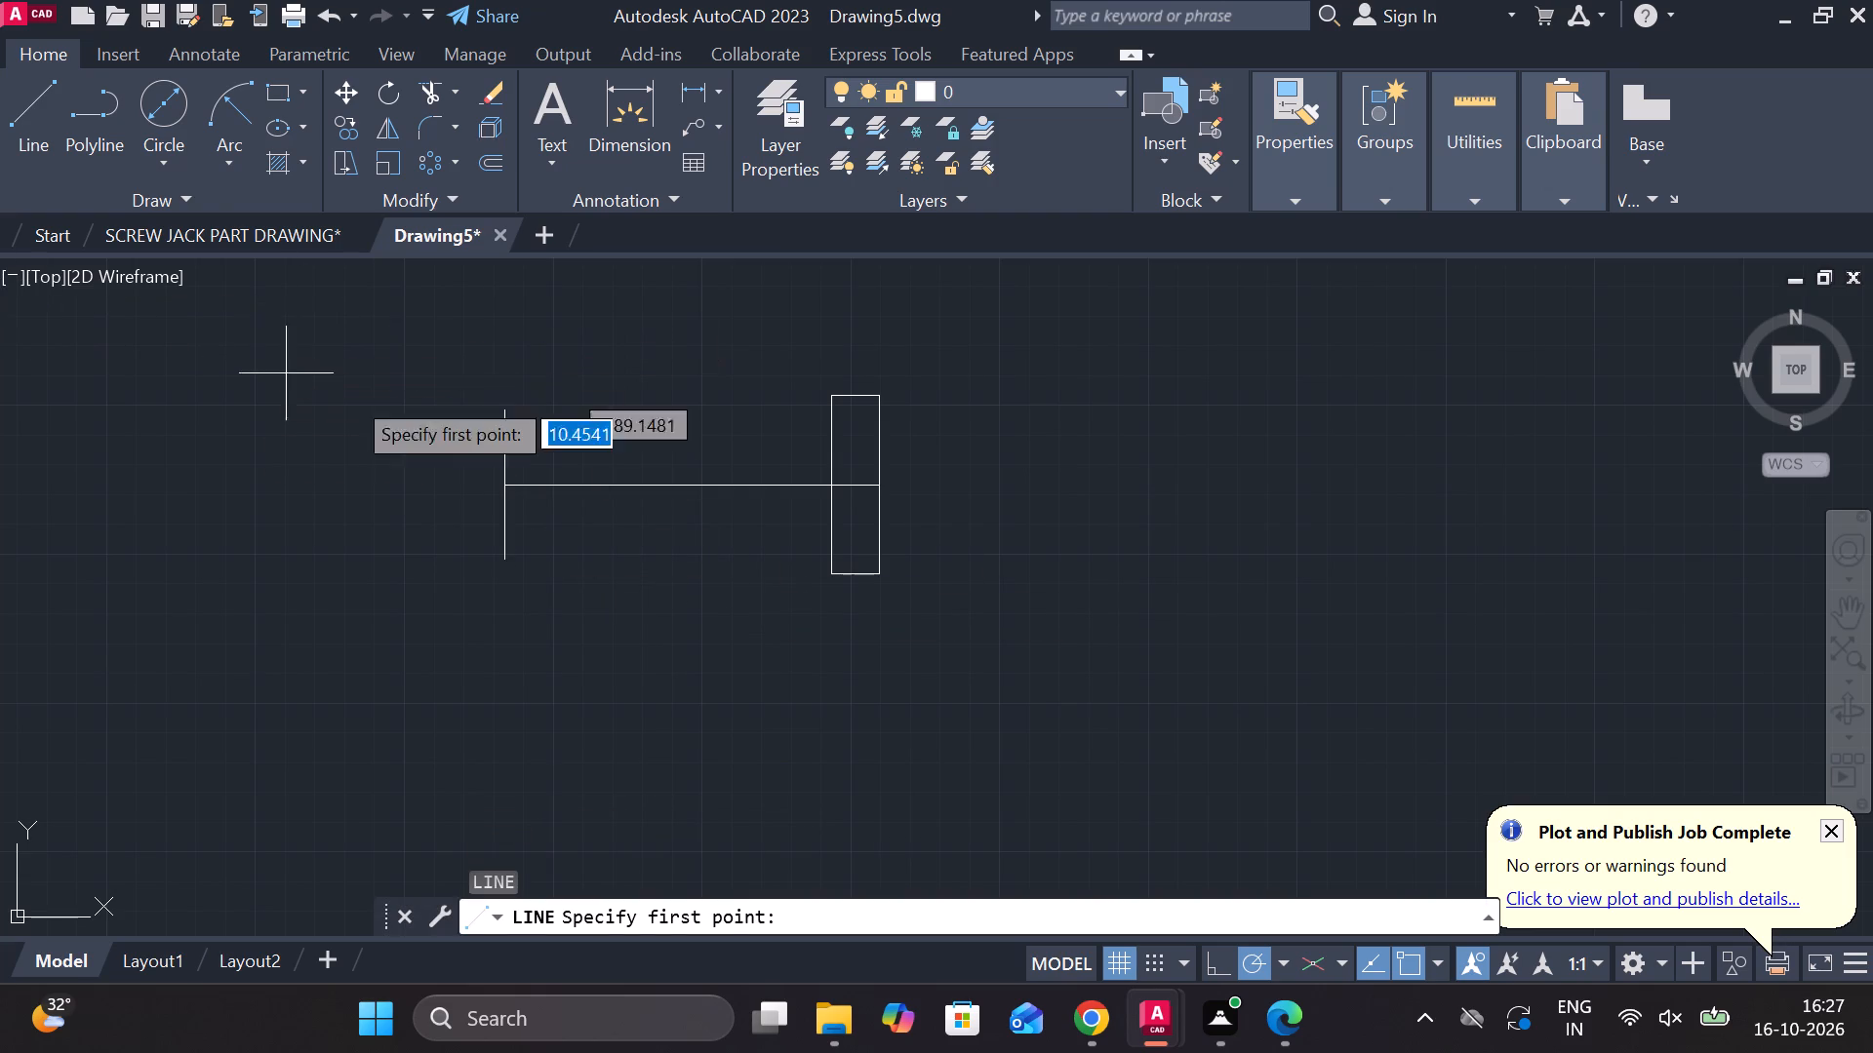
pyautogui.click(506, 409)
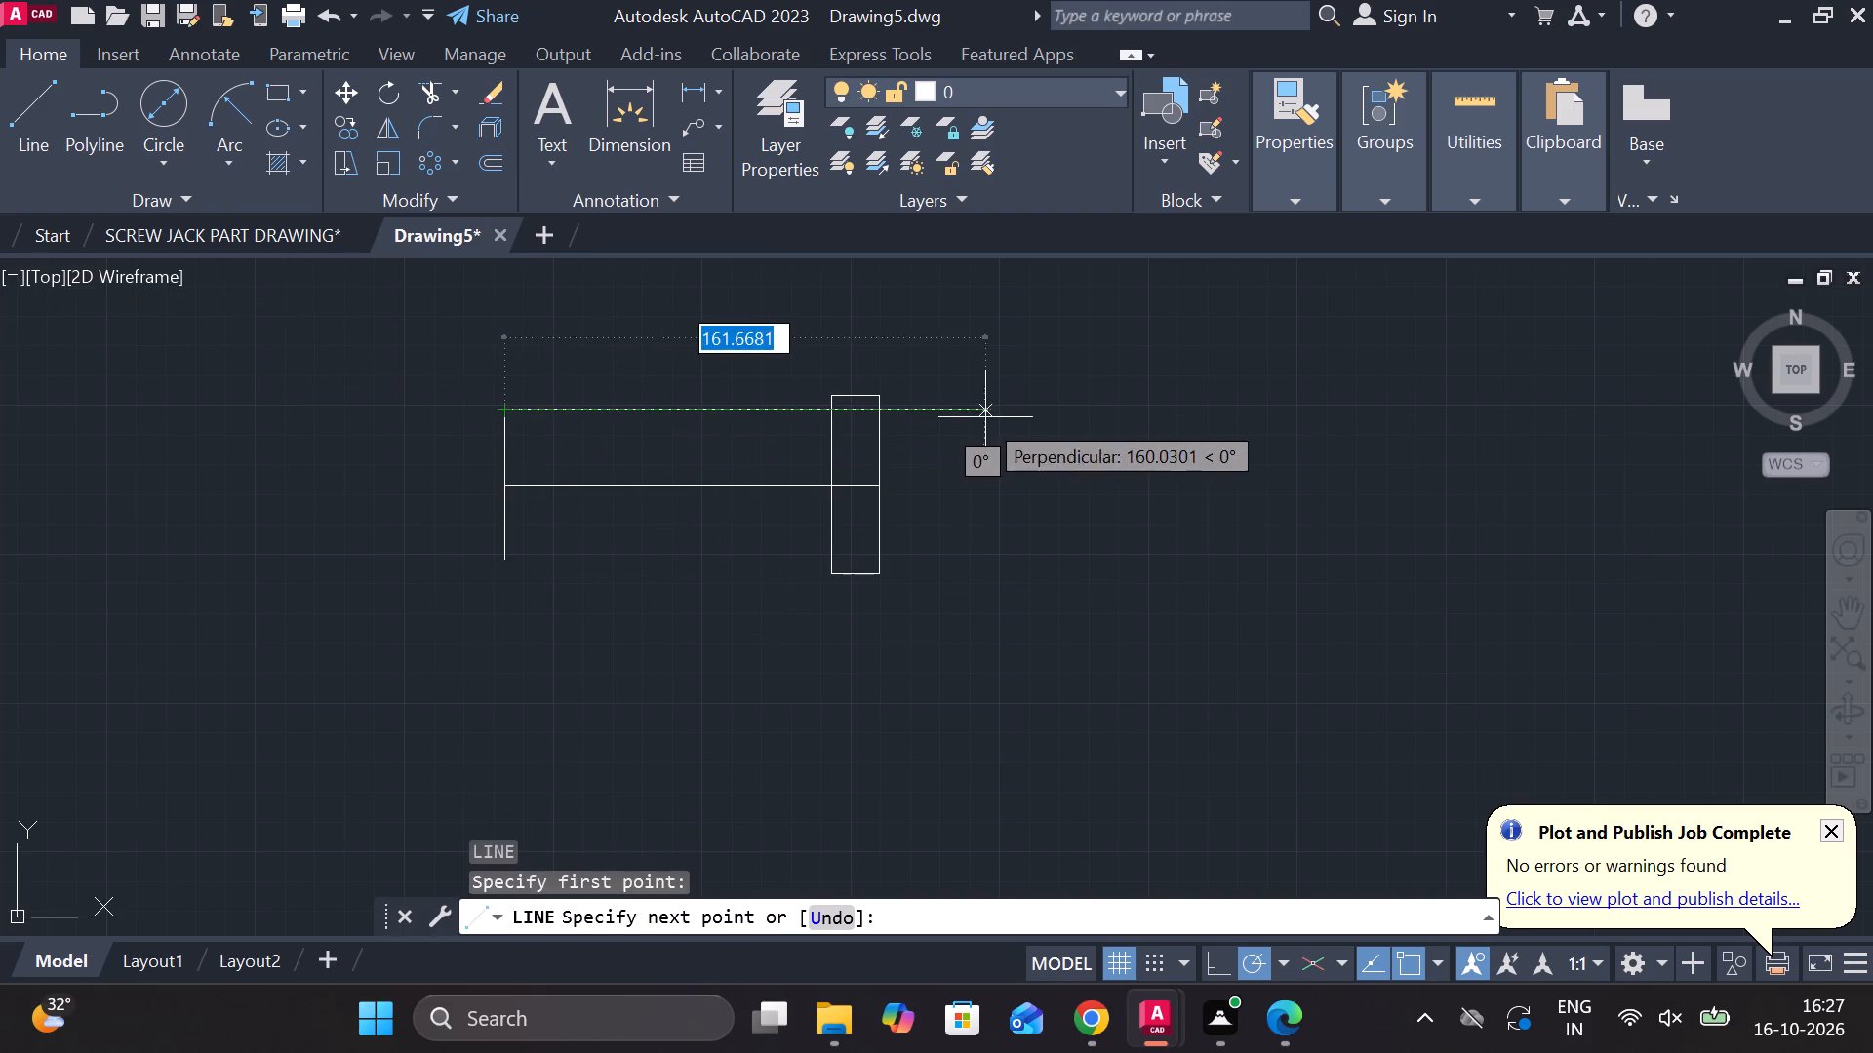
pyautogui.scroll(2, 910, 427)
pyautogui.click(730, 384)
pyautogui.moveTo(752, 382); pyautogui.dragTo(965, 395, button='middle')
pyautogui.scroll(-1, 995, 471)
pyautogui.press('Escape')
pyautogui.press('space')
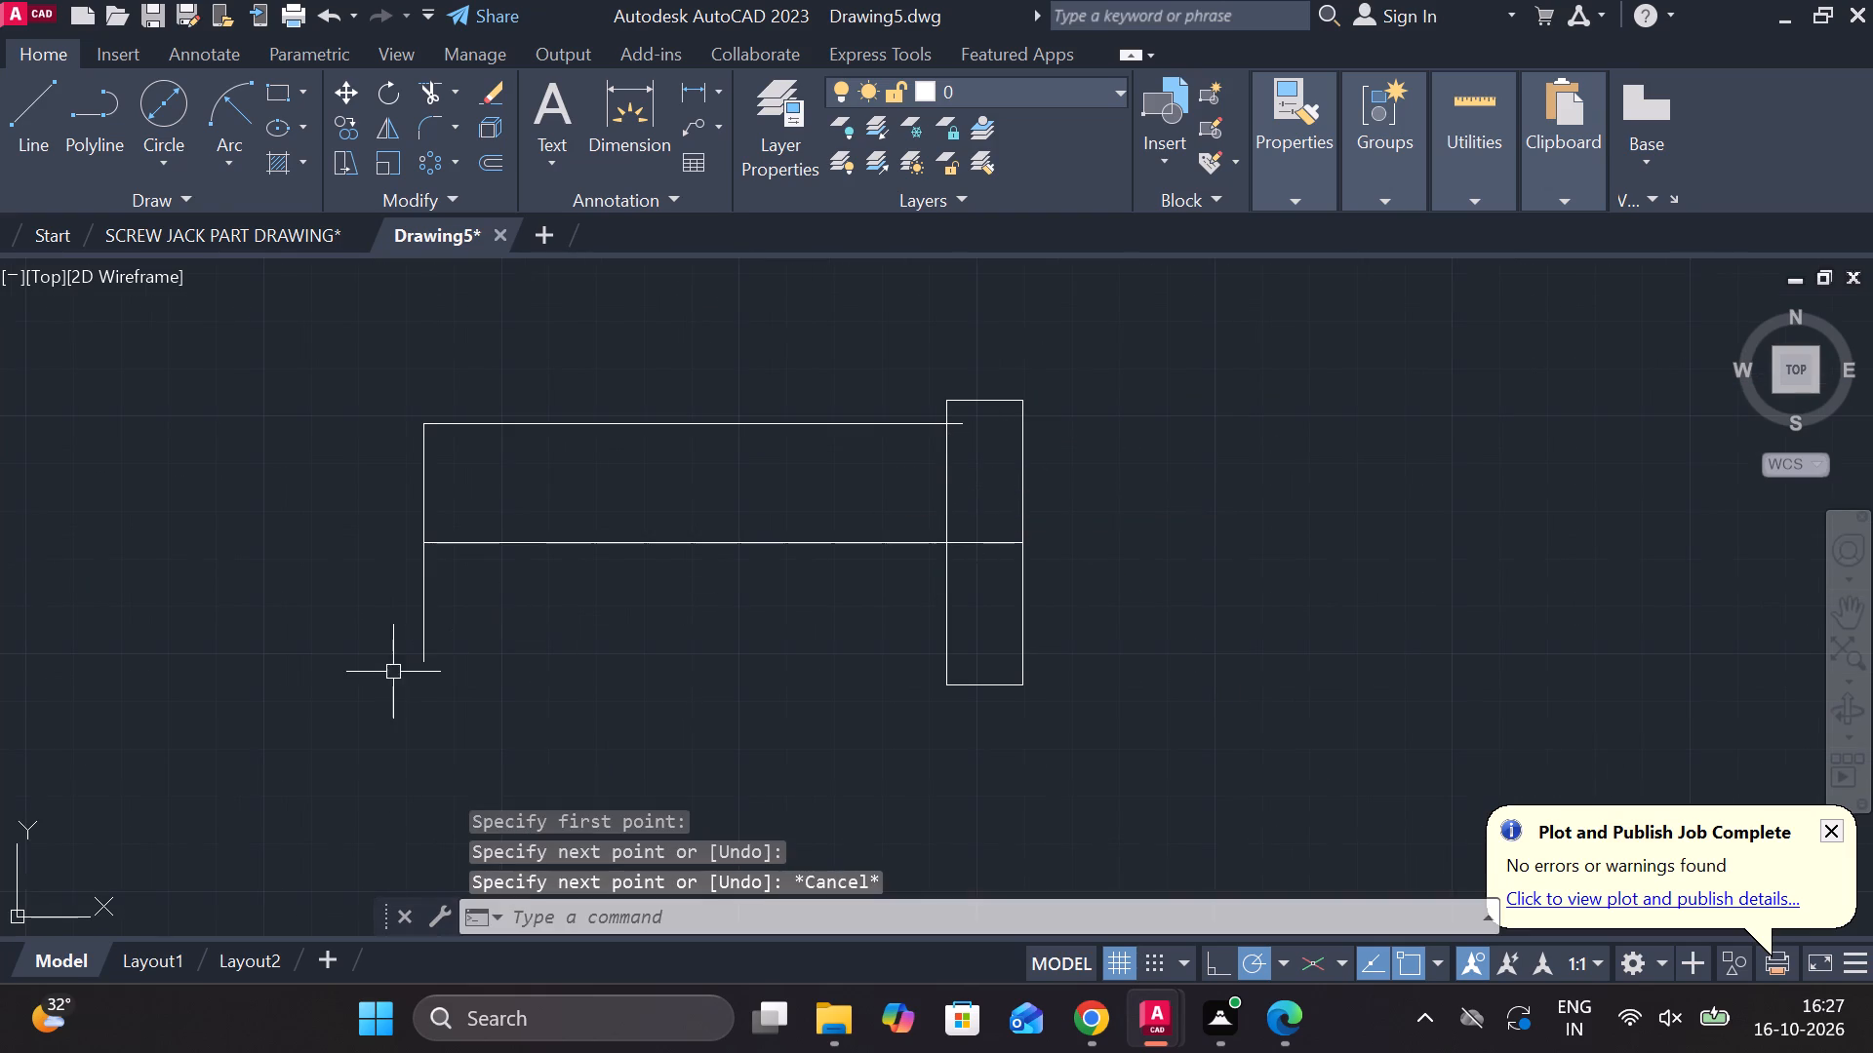
pyautogui.moveTo(418, 665); pyautogui.dragTo(437, 665)
pyautogui.click(979, 649)
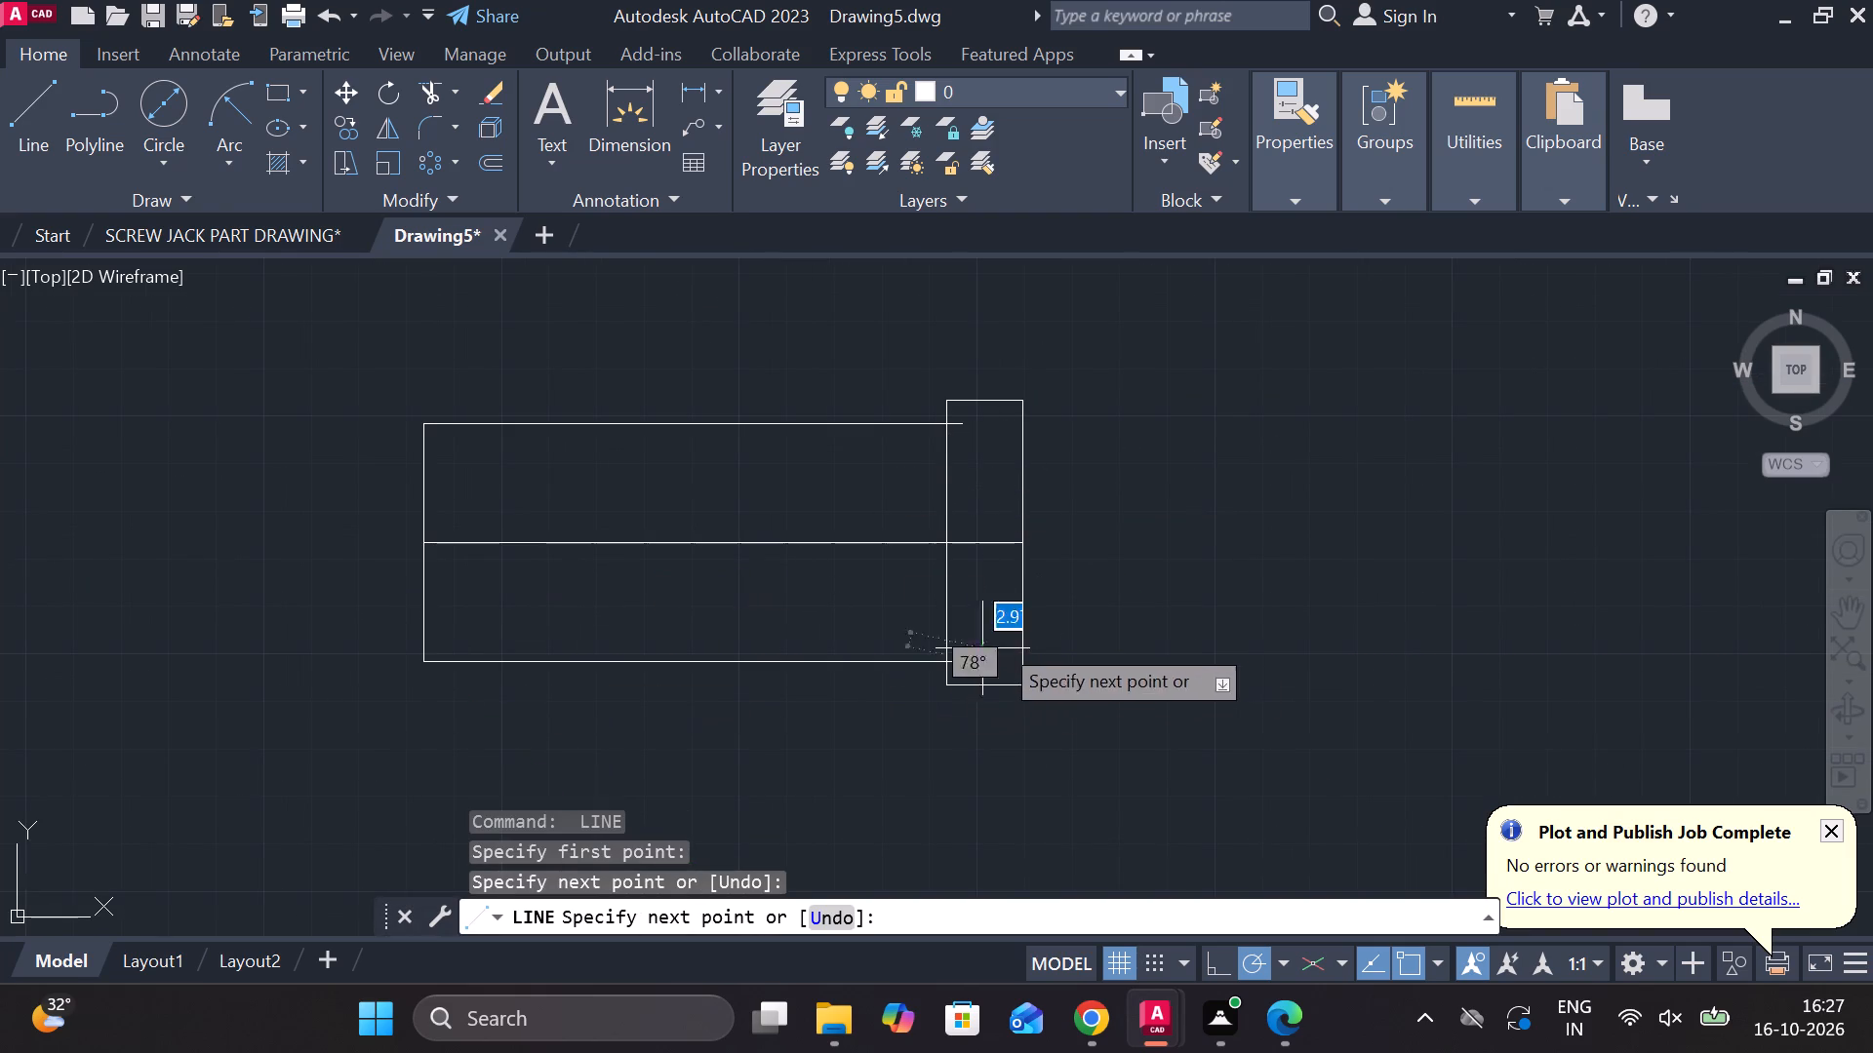
pyautogui.press('Escape')
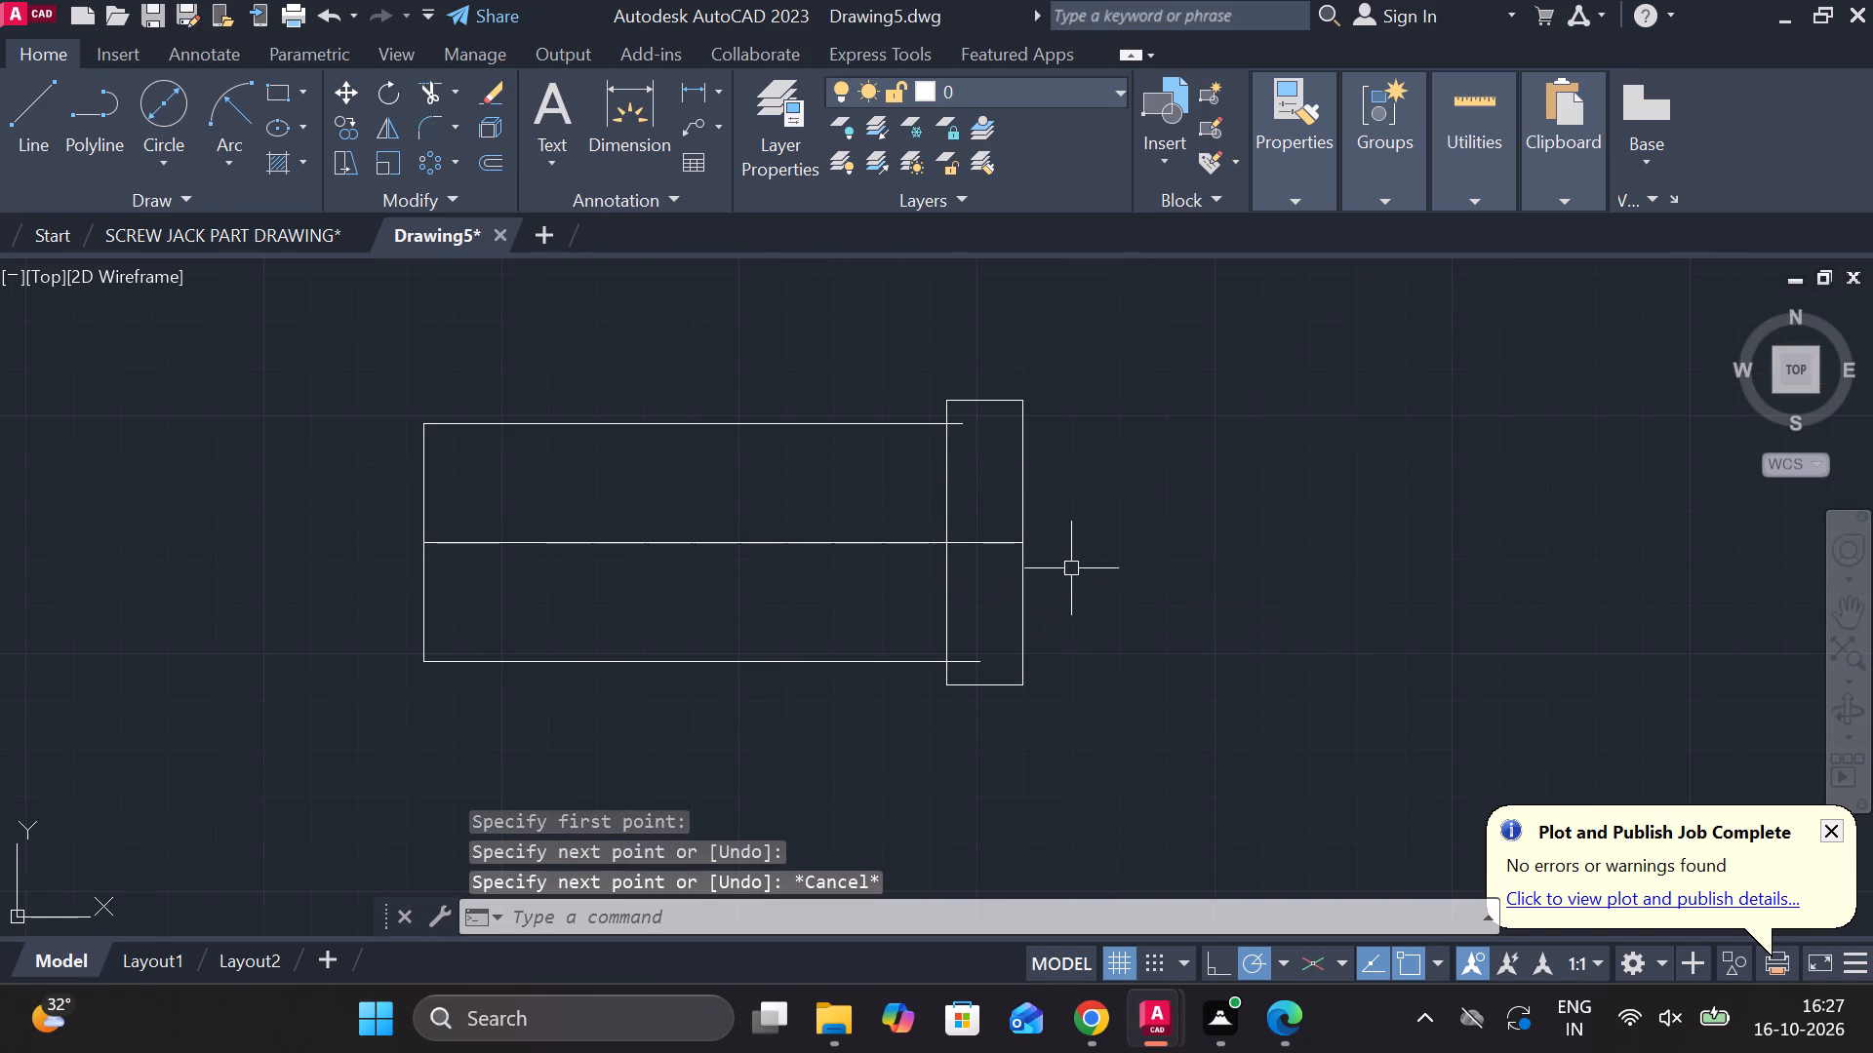
# Trim the two horizontal line ends that overshoot into the collar.
pyautogui.write('TR')
pyautogui.press('space')
pyautogui.click(968, 664)
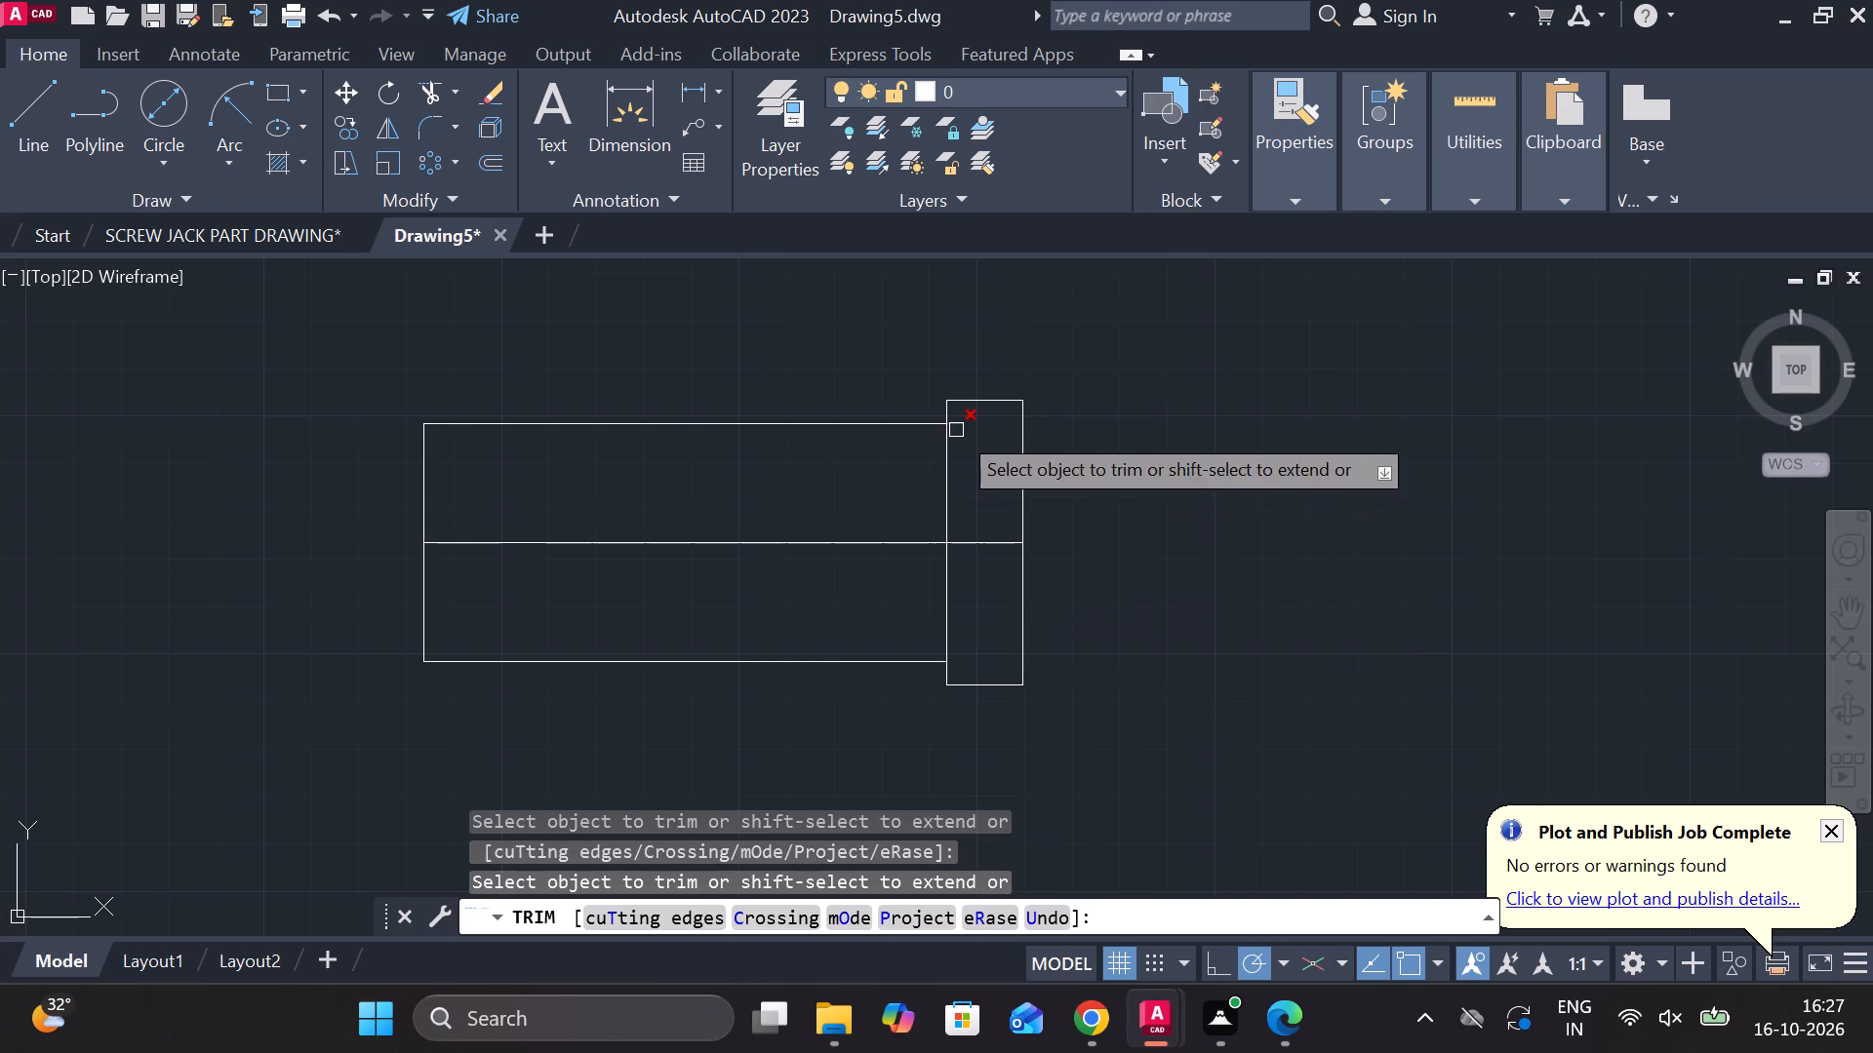
pyautogui.click(956, 430)
pyautogui.moveTo(1181, 462); pyautogui.dragTo(1109, 448, button='middle')
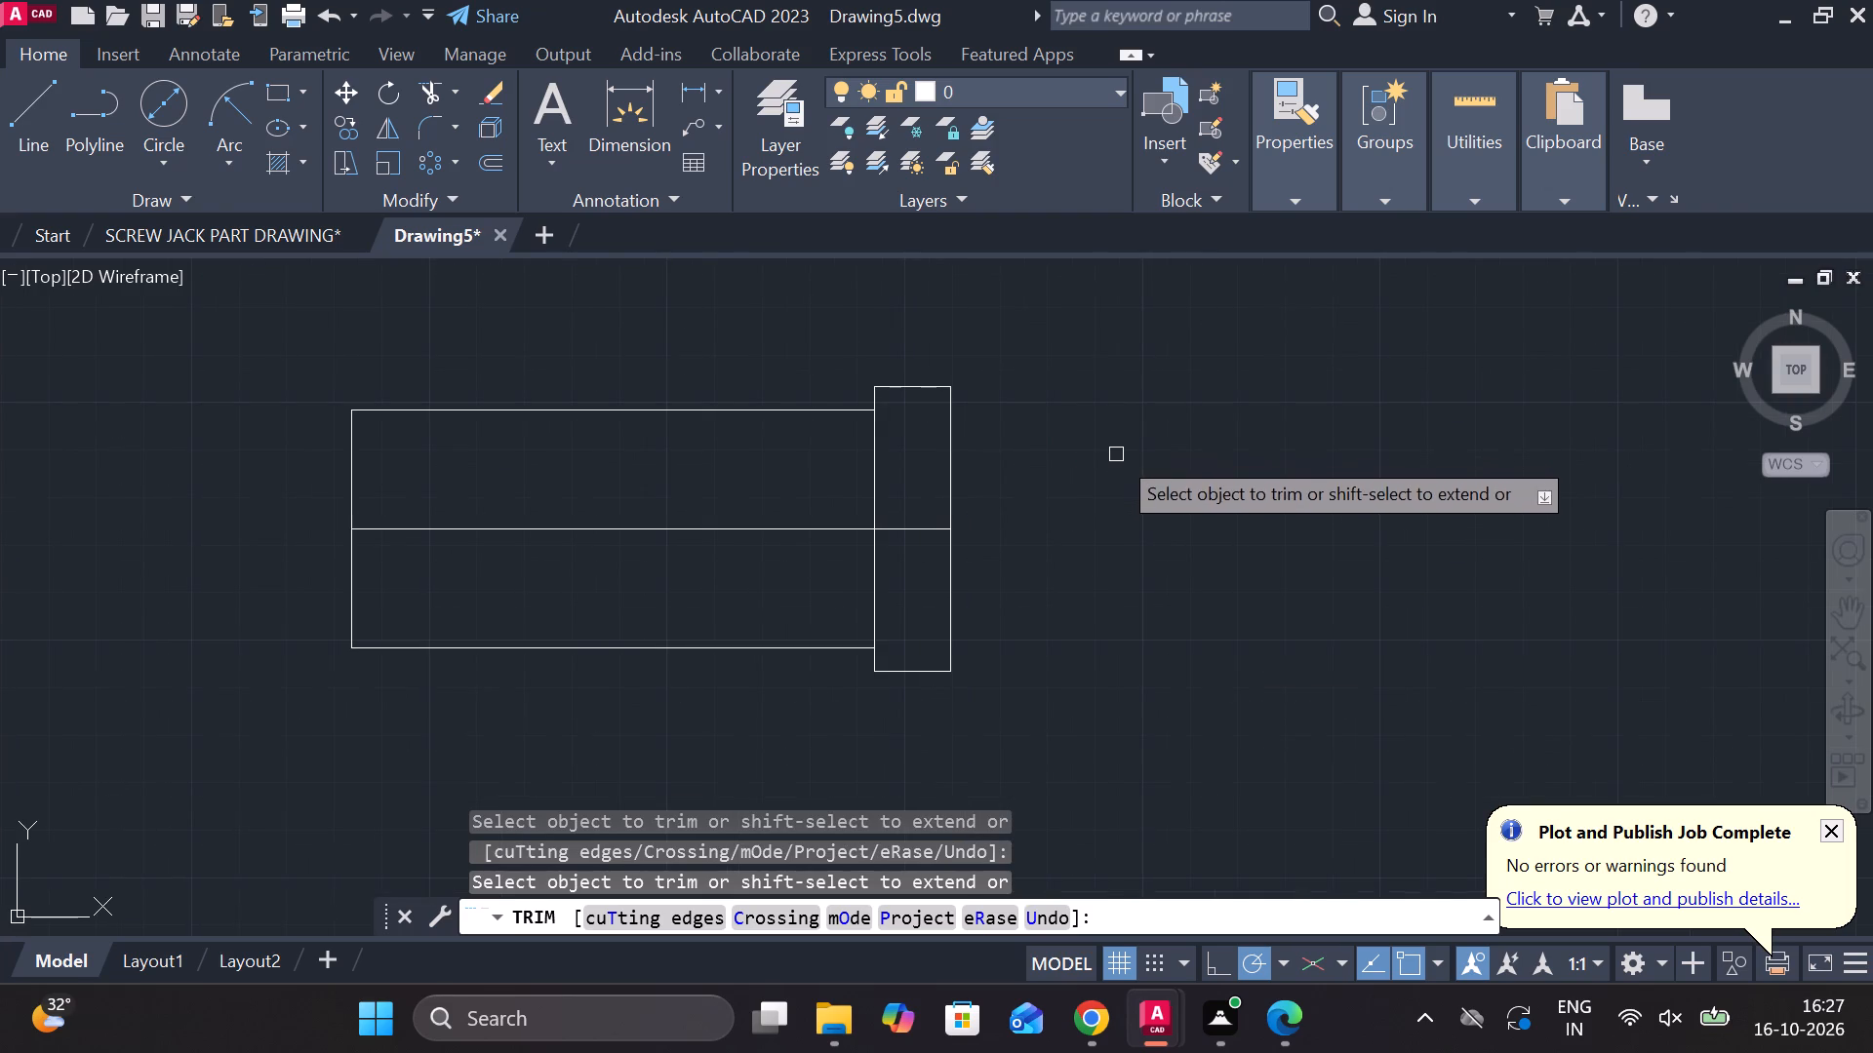
pyautogui.press('Escape')
# Draw the shank outline from 20 above the collar's right-side midpoint: 30 right, 40 down, and back left into the collar.
pyautogui.press('l')
pyautogui.press('Return')
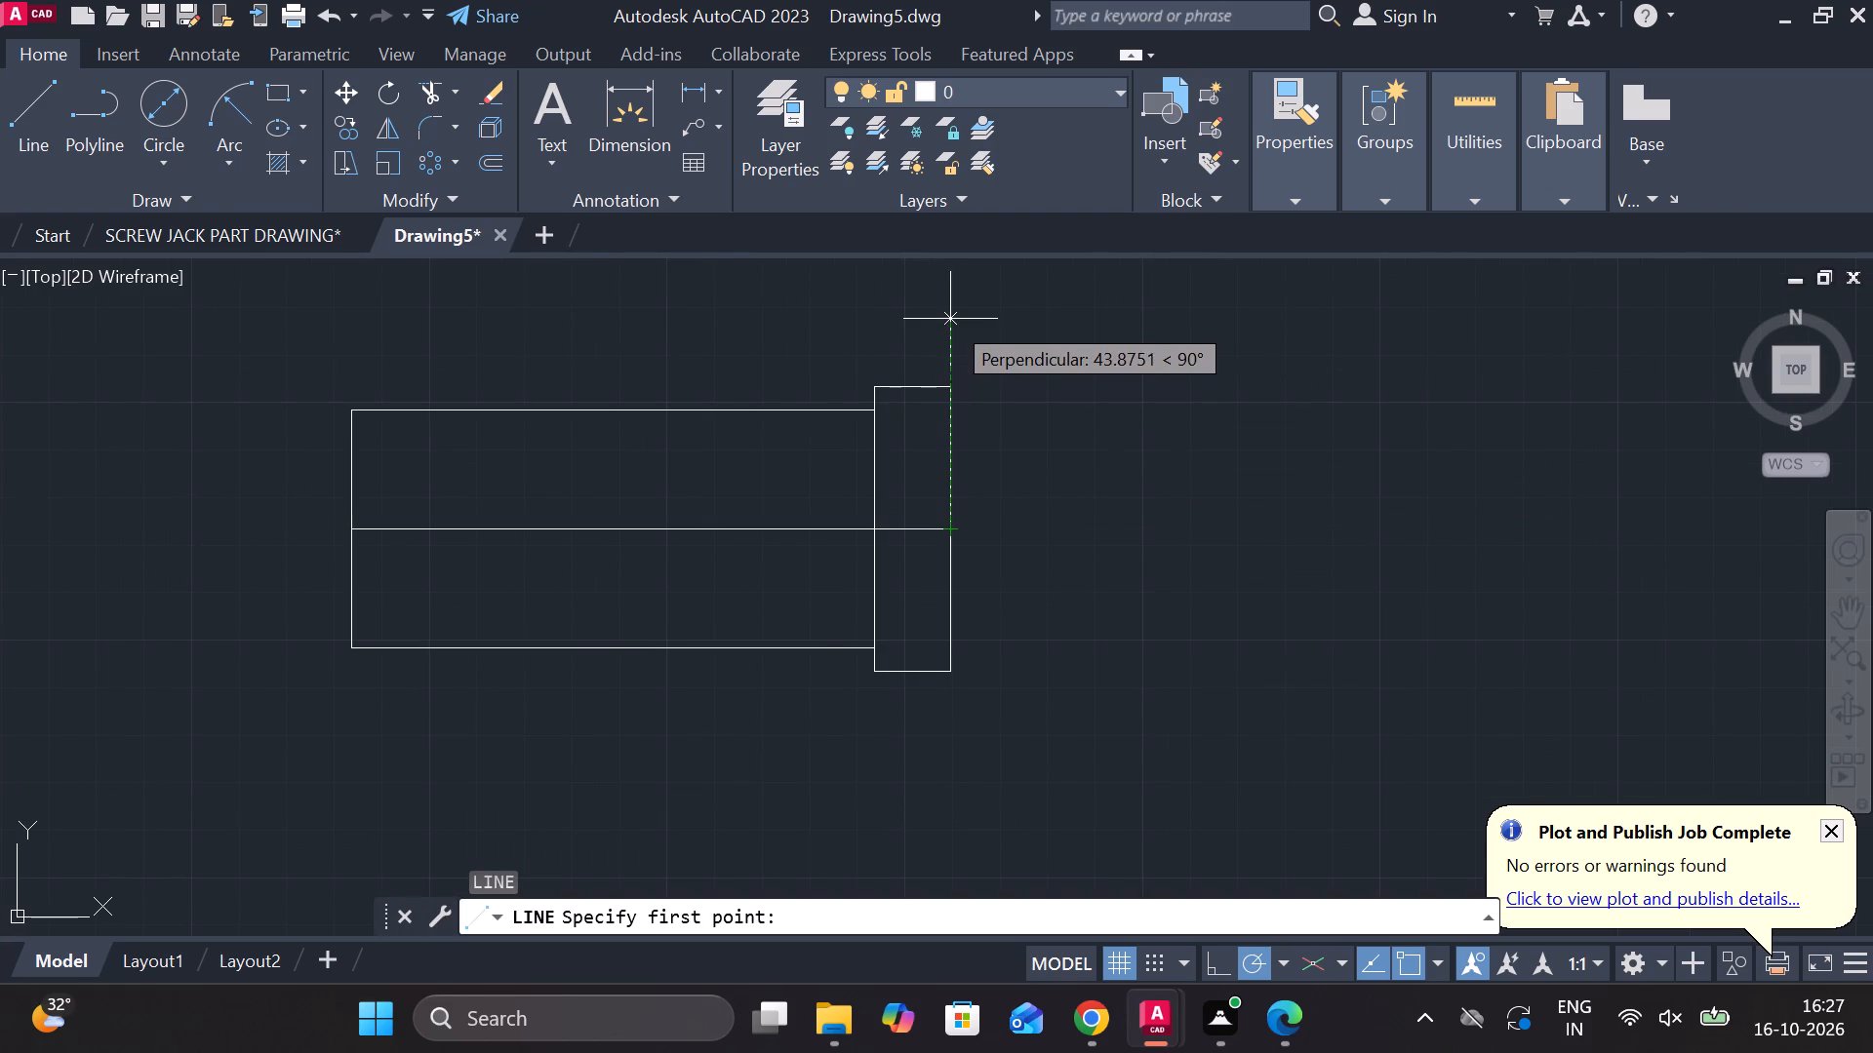
pyautogui.write('29')
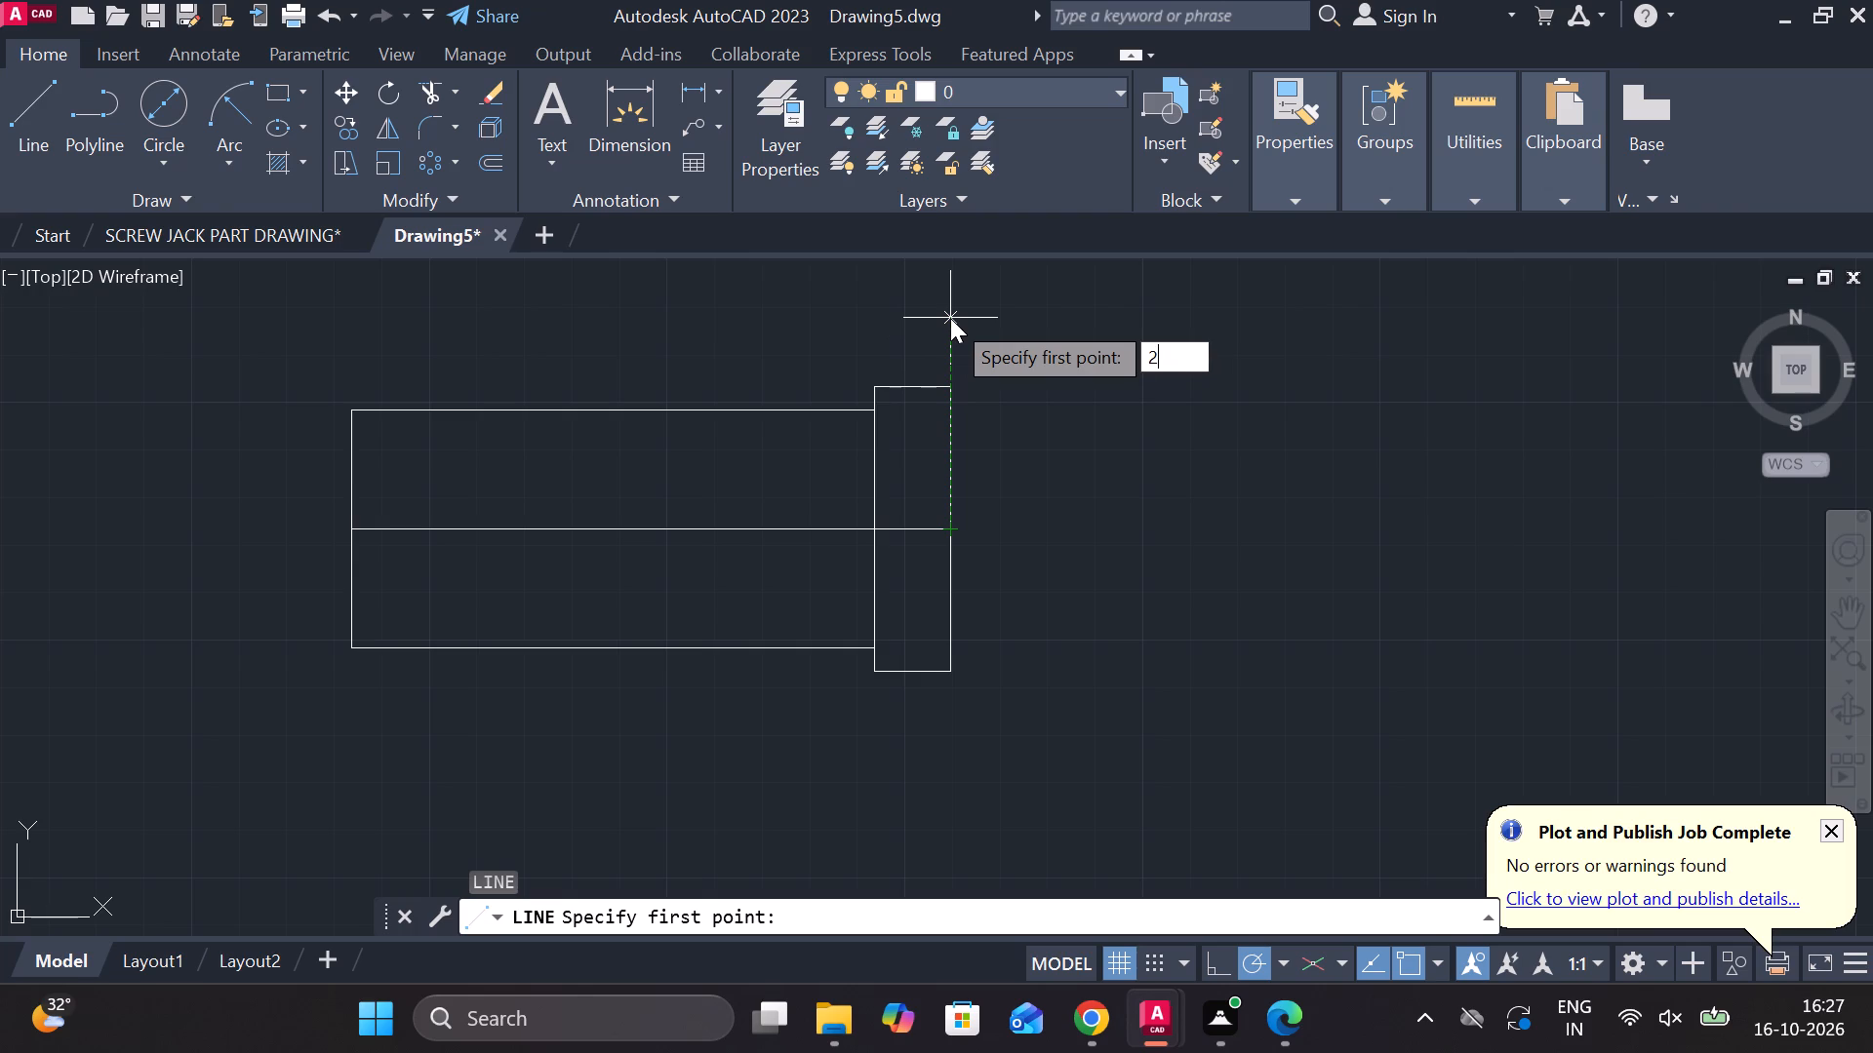
pyautogui.press('BackSpace')
pyautogui.press('0')
pyautogui.press('Return')
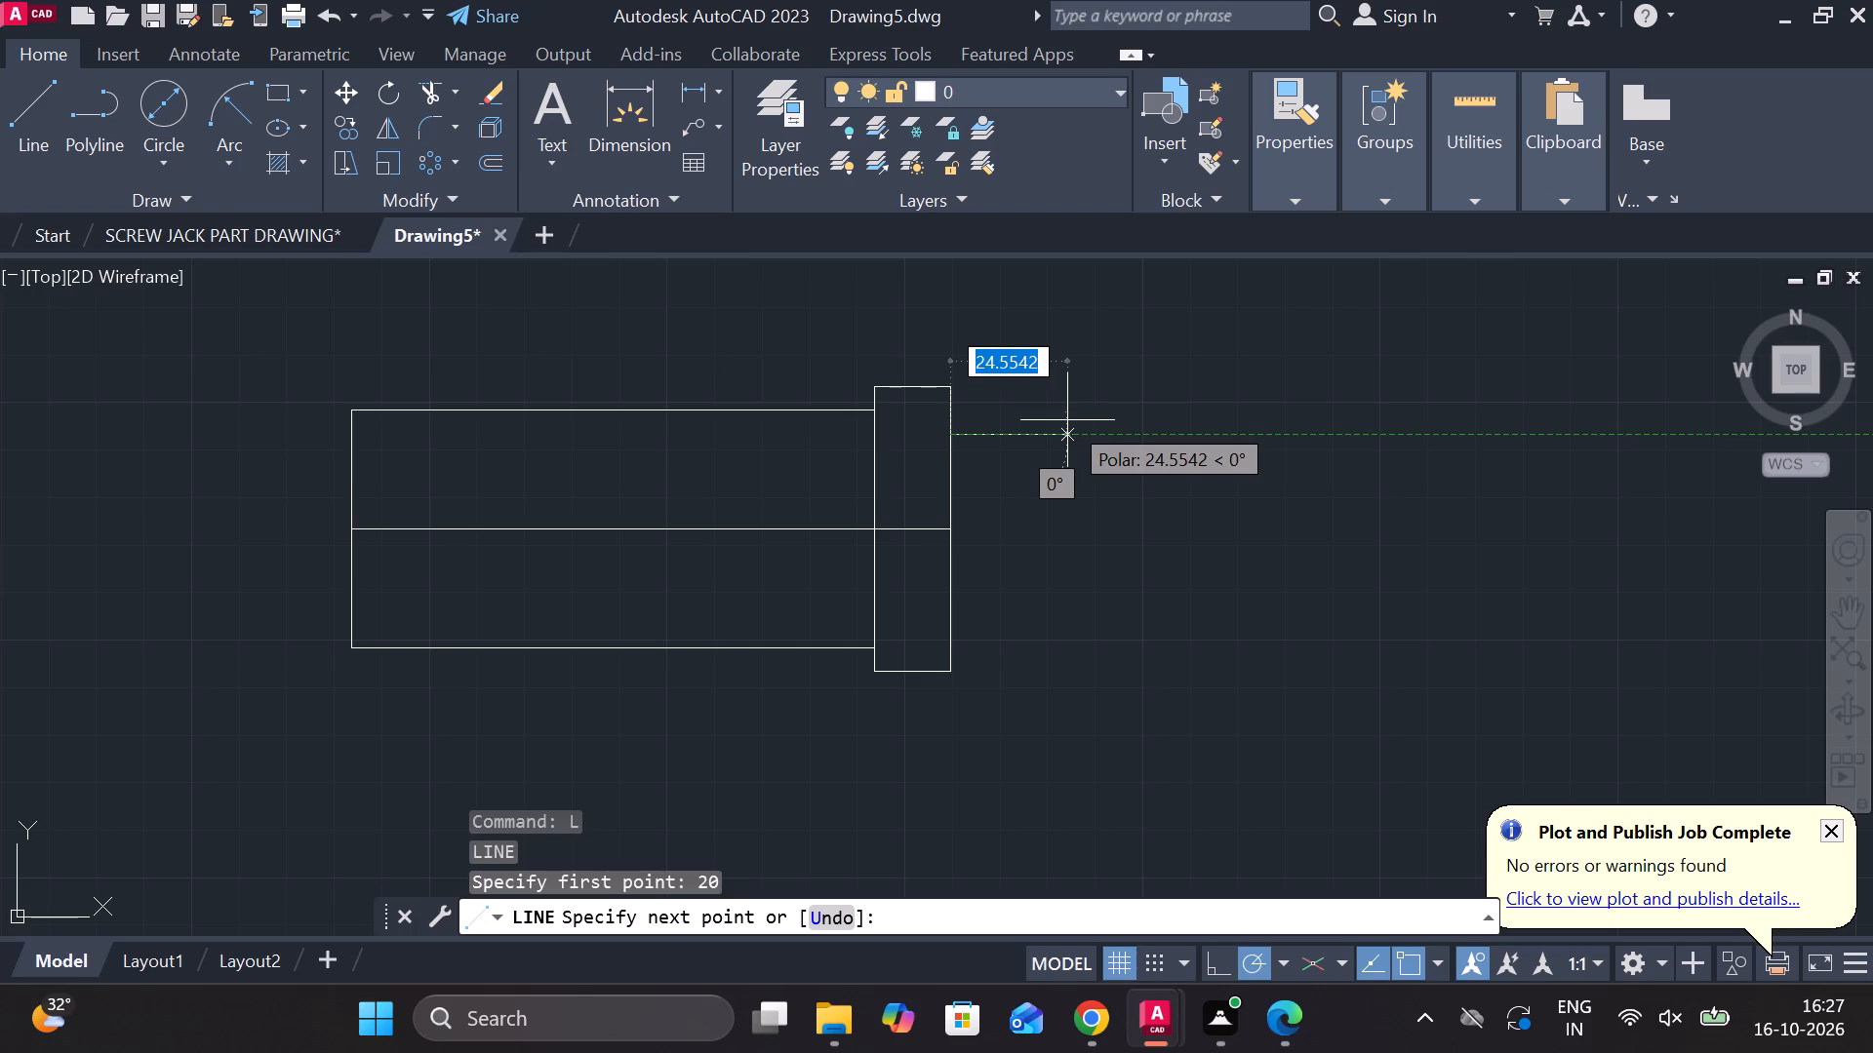
pyautogui.press('3')
pyautogui.press('0')
pyautogui.press('Return')
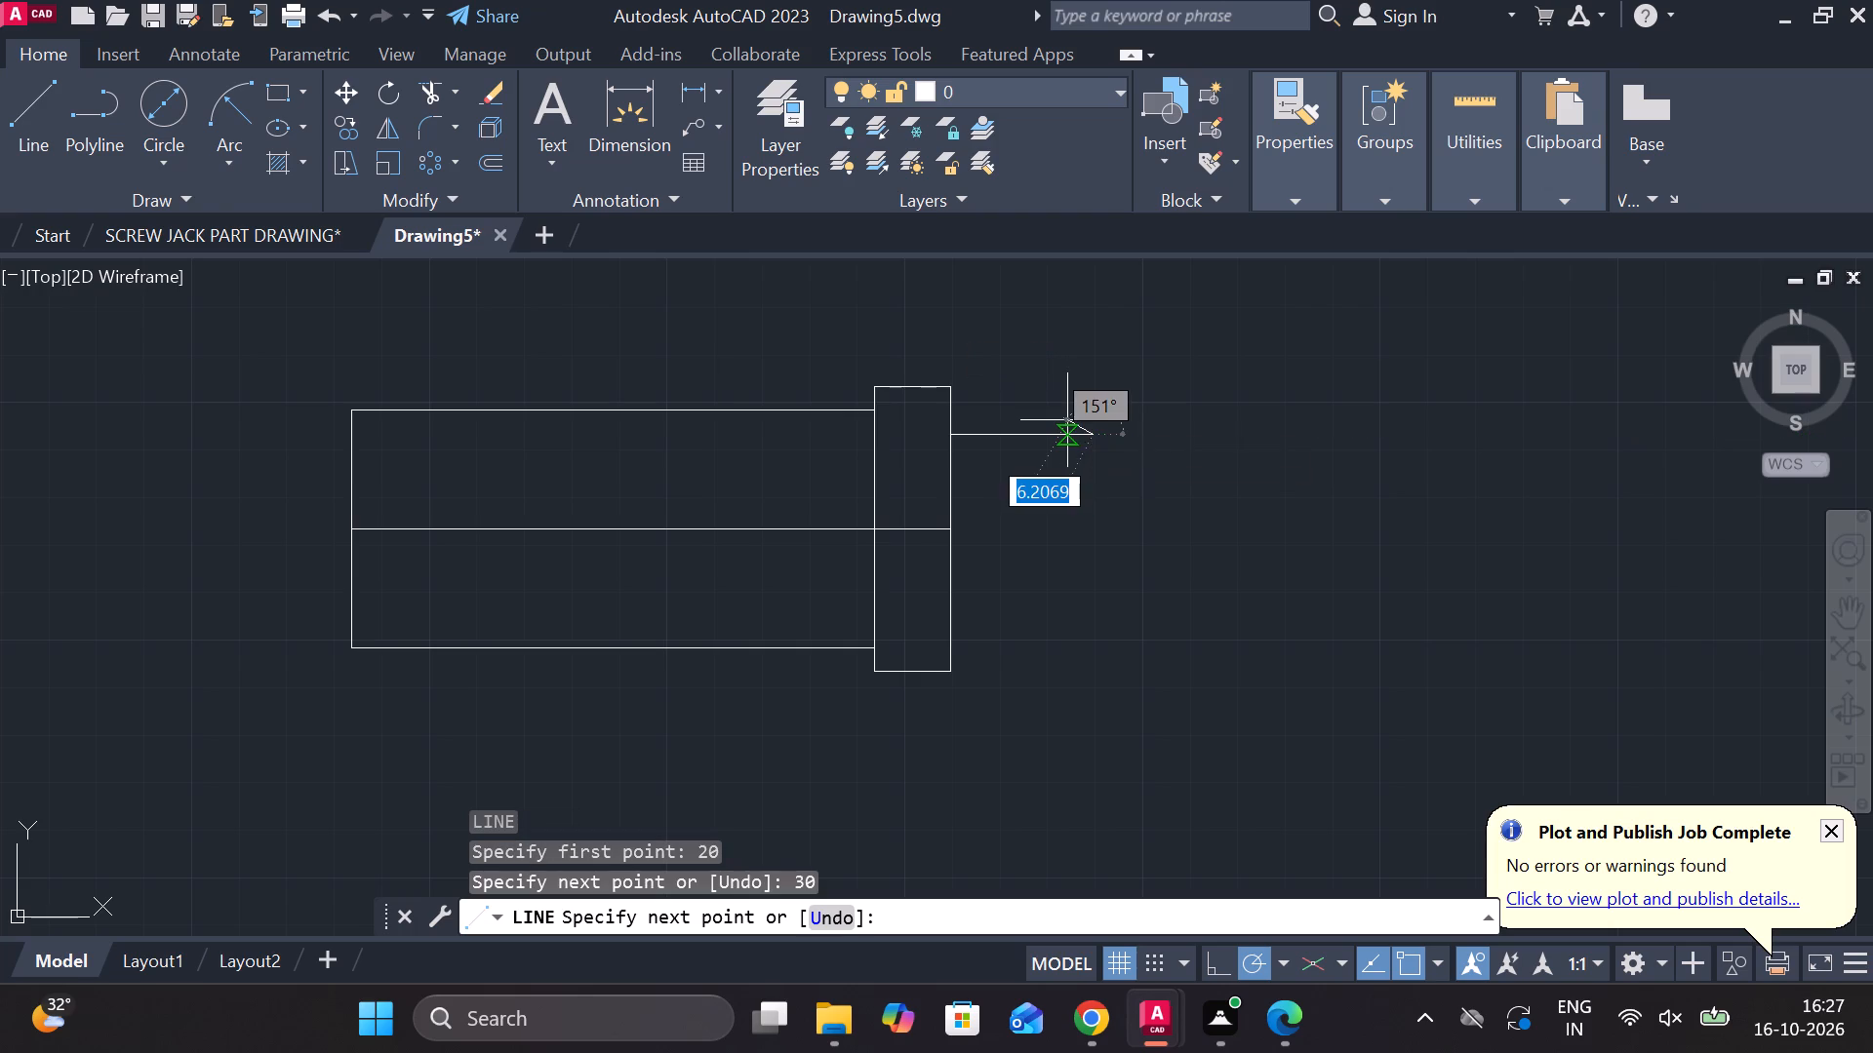
pyautogui.write('40')
pyautogui.press('Return')
pyautogui.scroll(1, 900, 629)
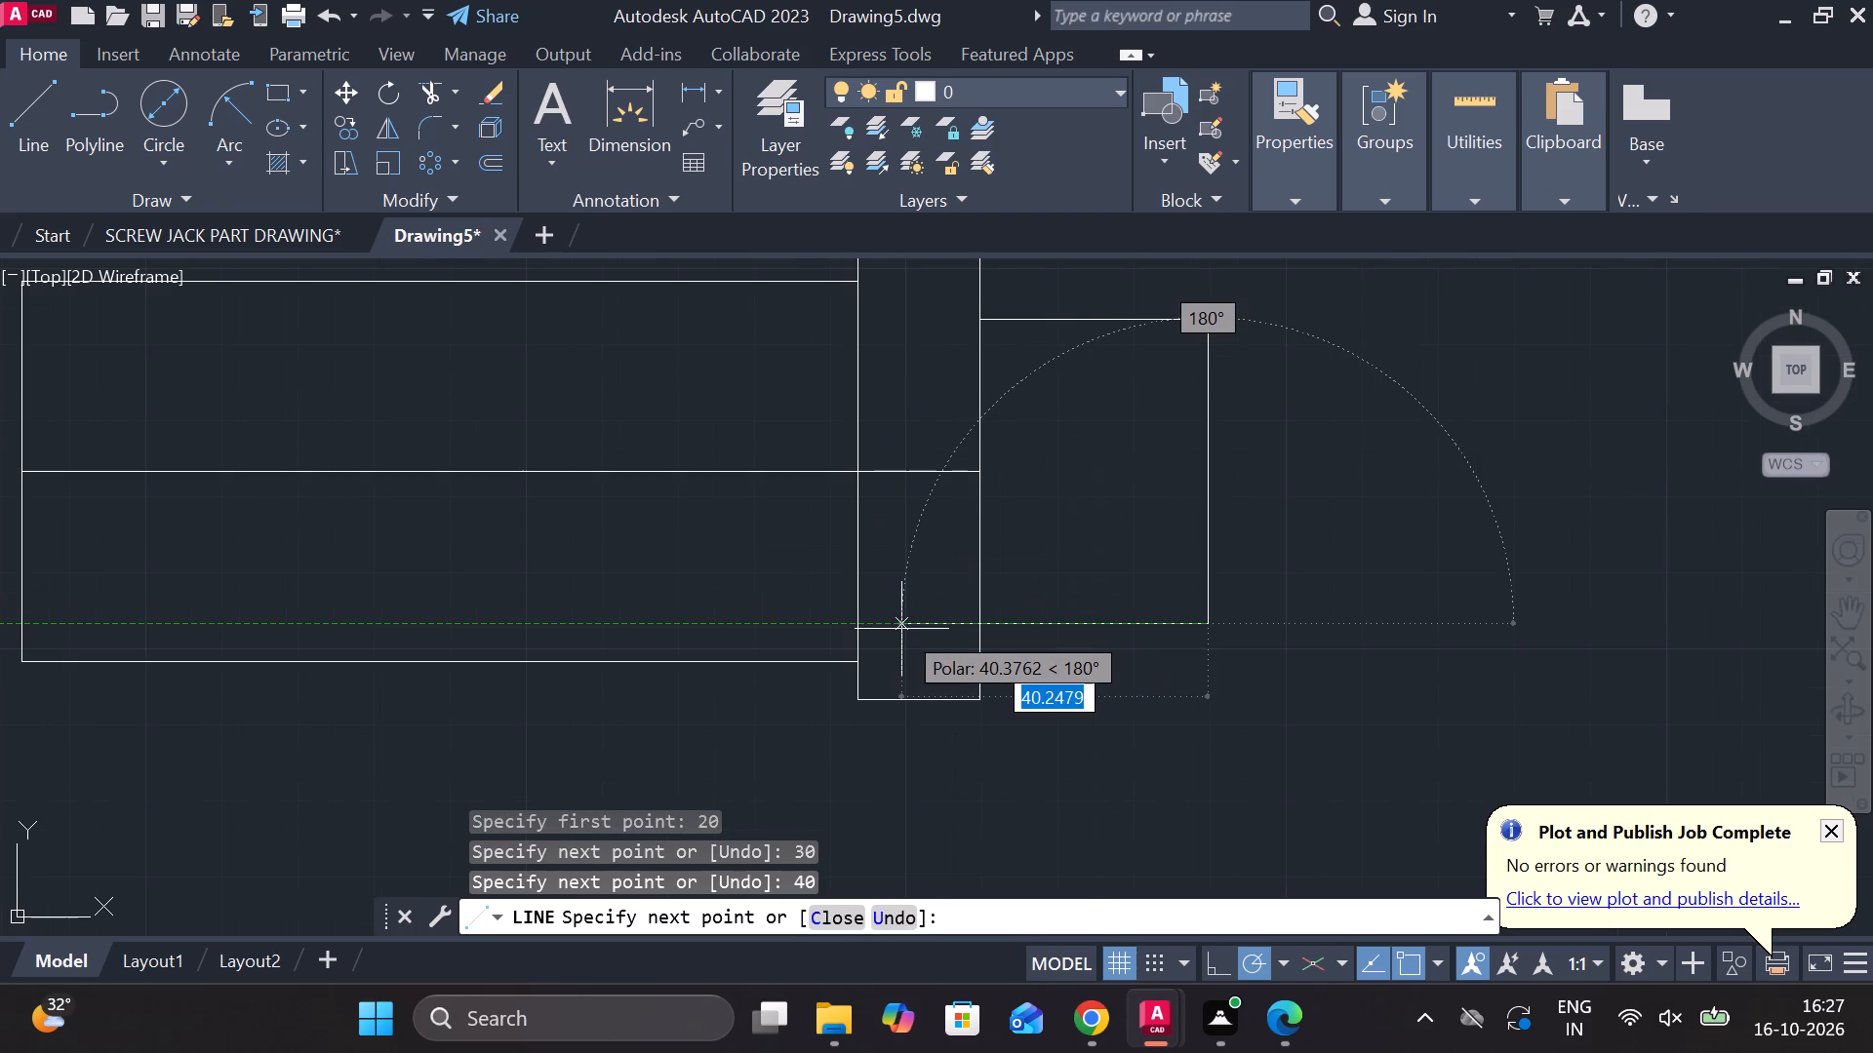
pyautogui.click(911, 629)
pyautogui.press('`')
pyautogui.press('Escape')
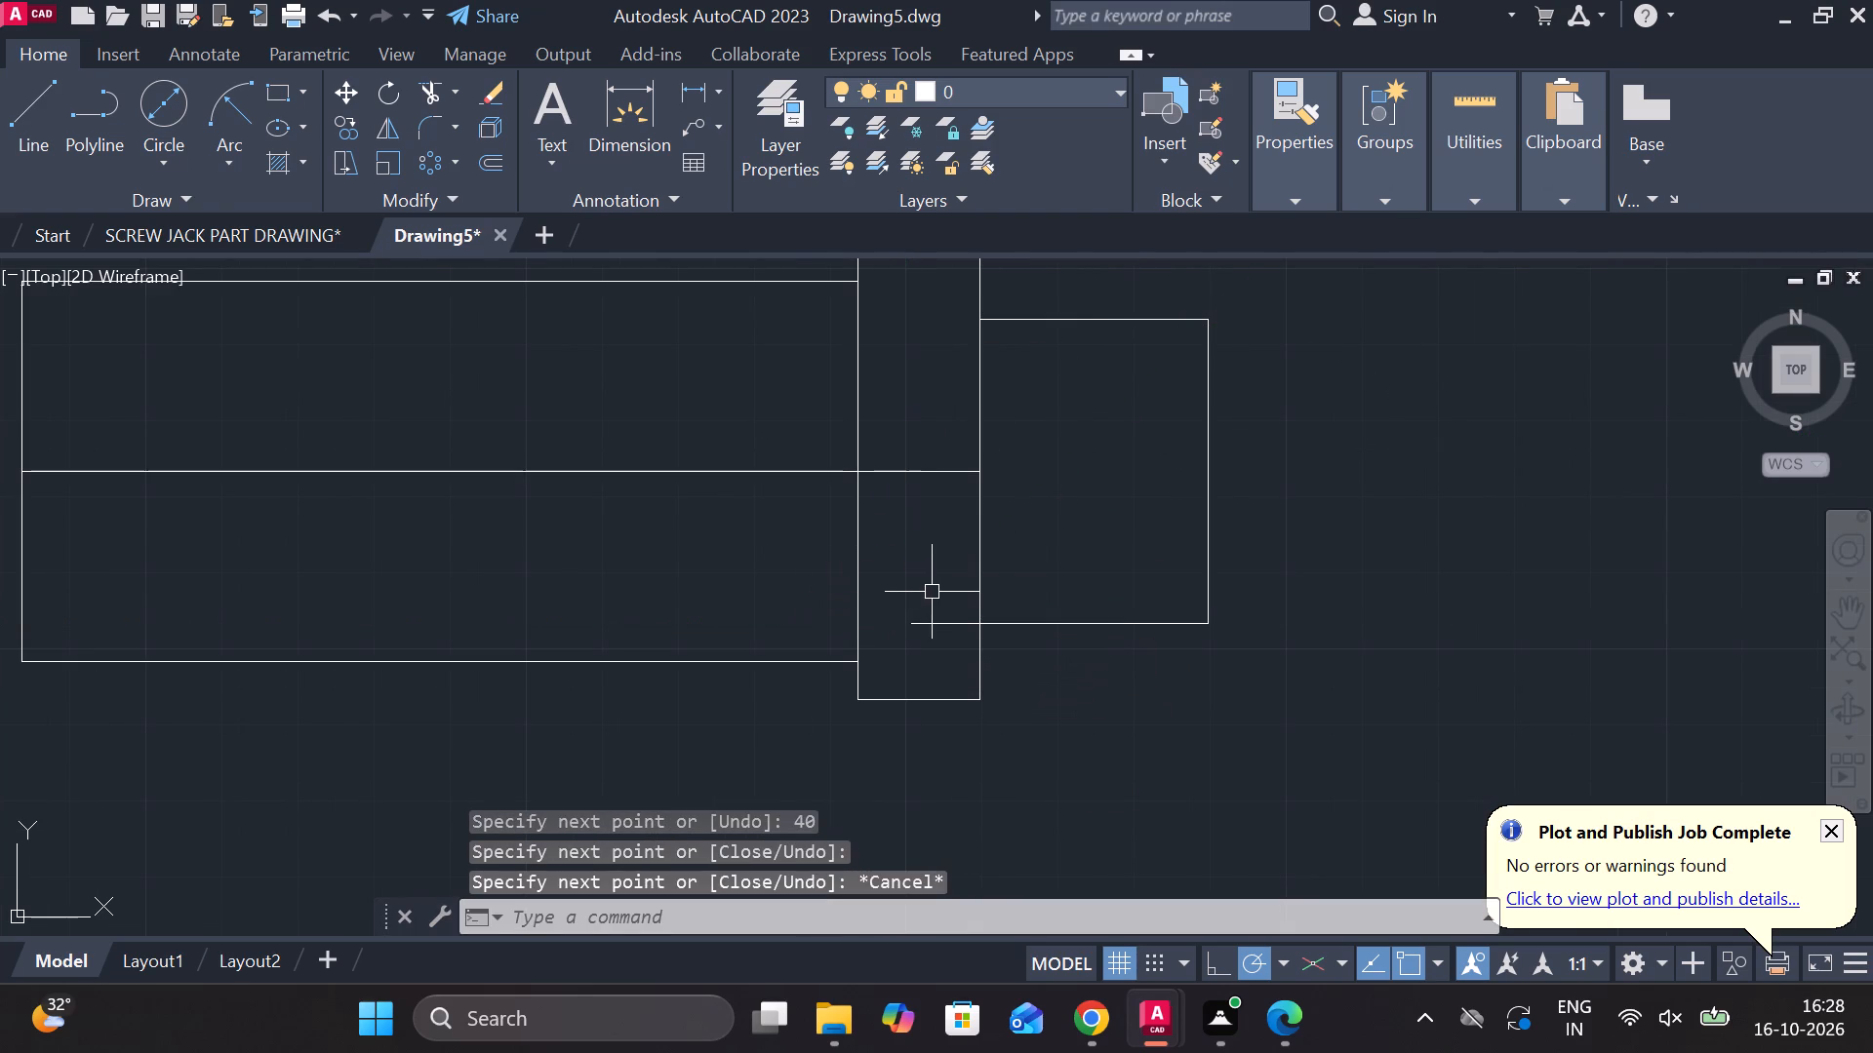
# Trim the part of the shank's lower line that lies inside the collar.
pyautogui.write('TR')
pyautogui.press('space')
pyautogui.click(942, 619)
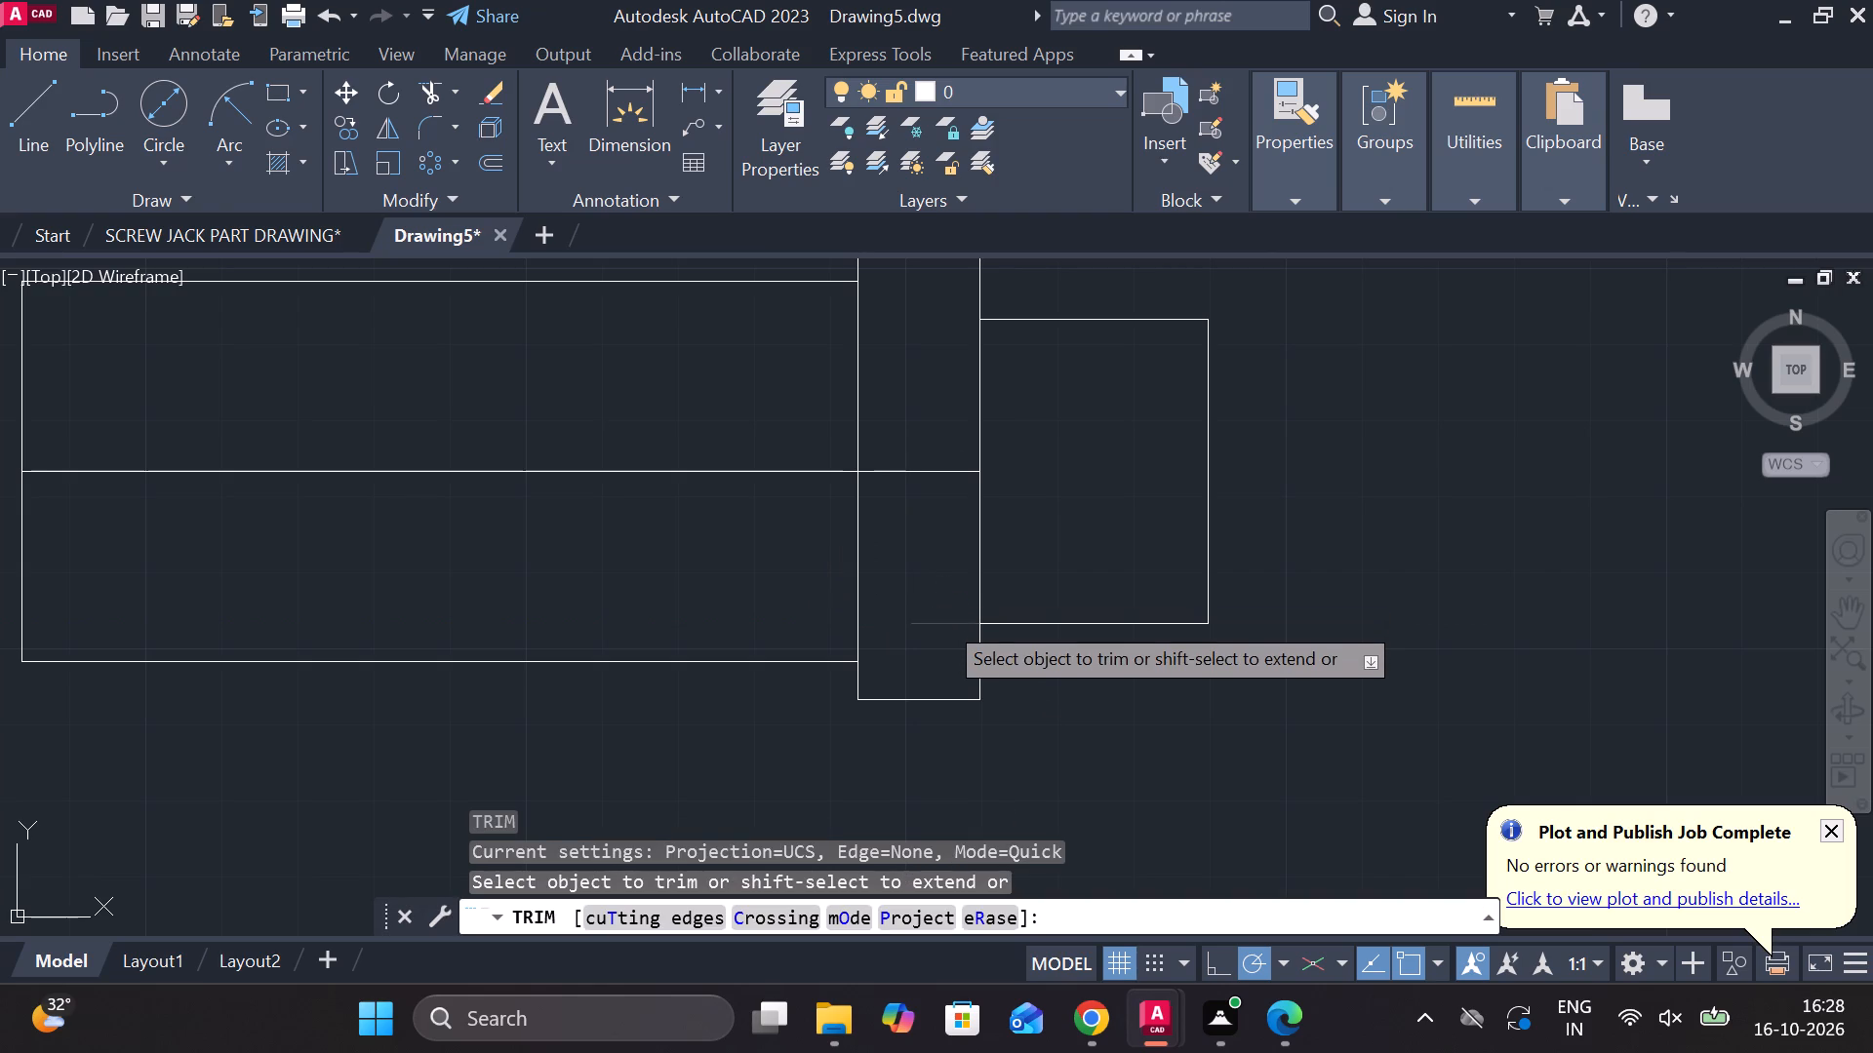
pyautogui.moveTo(899, 635); pyautogui.dragTo(839, 639, button='middle')
pyautogui.press('Escape')
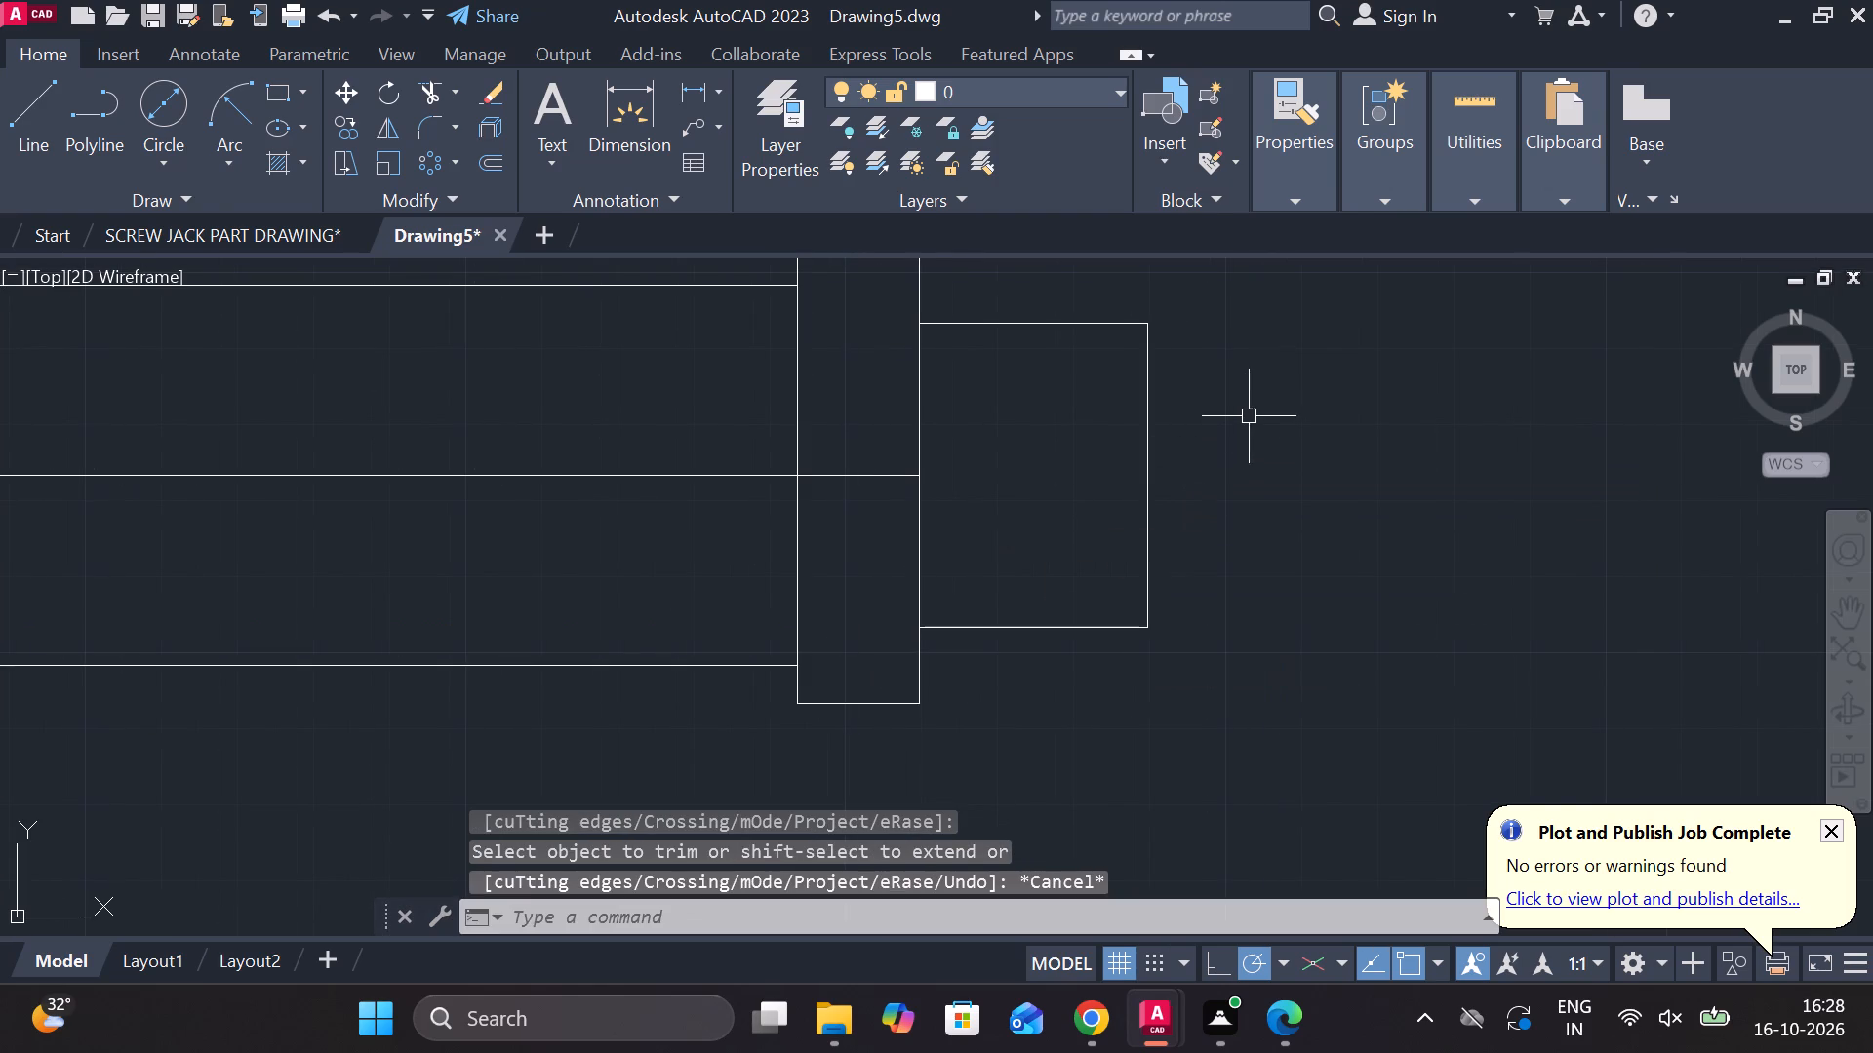
# Draw a start-end-radius arc from the shank's upper right corner to its end line's midpoint, radius about 14, bulging left.
pyautogui.click(219, 83)
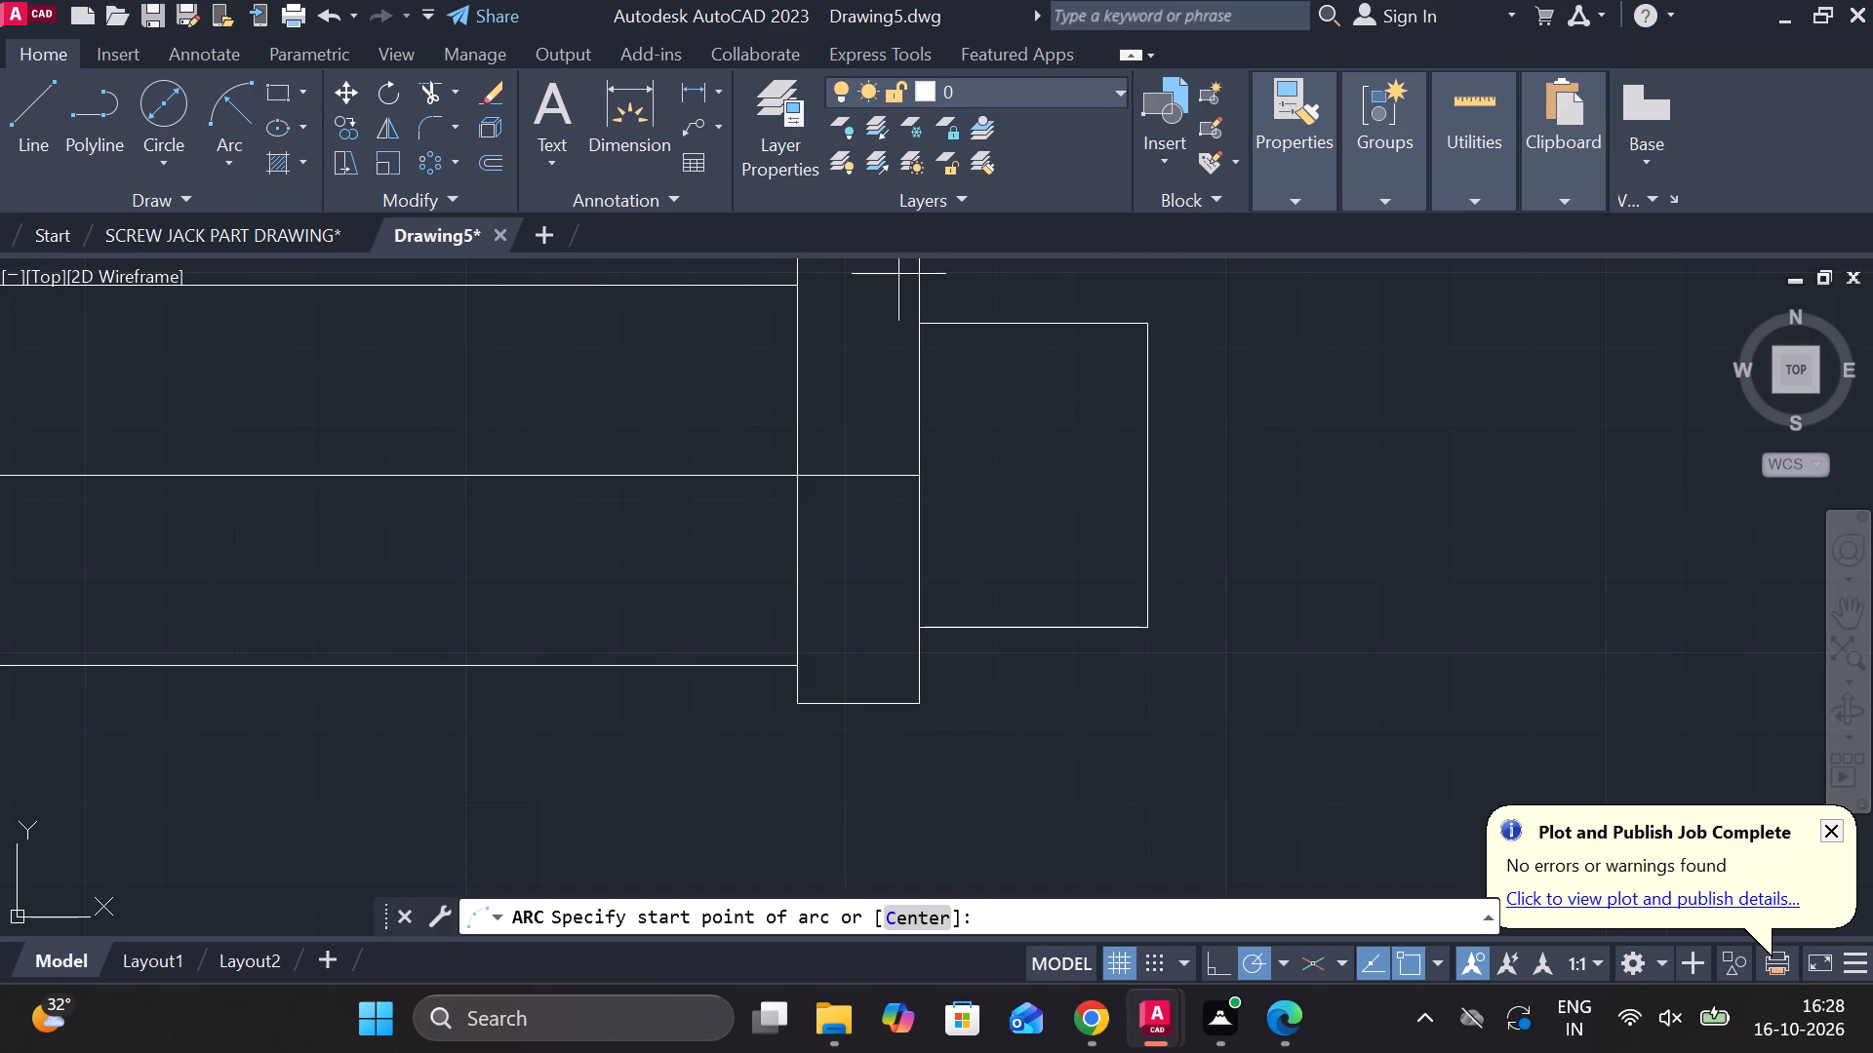
pyautogui.click(1136, 325)
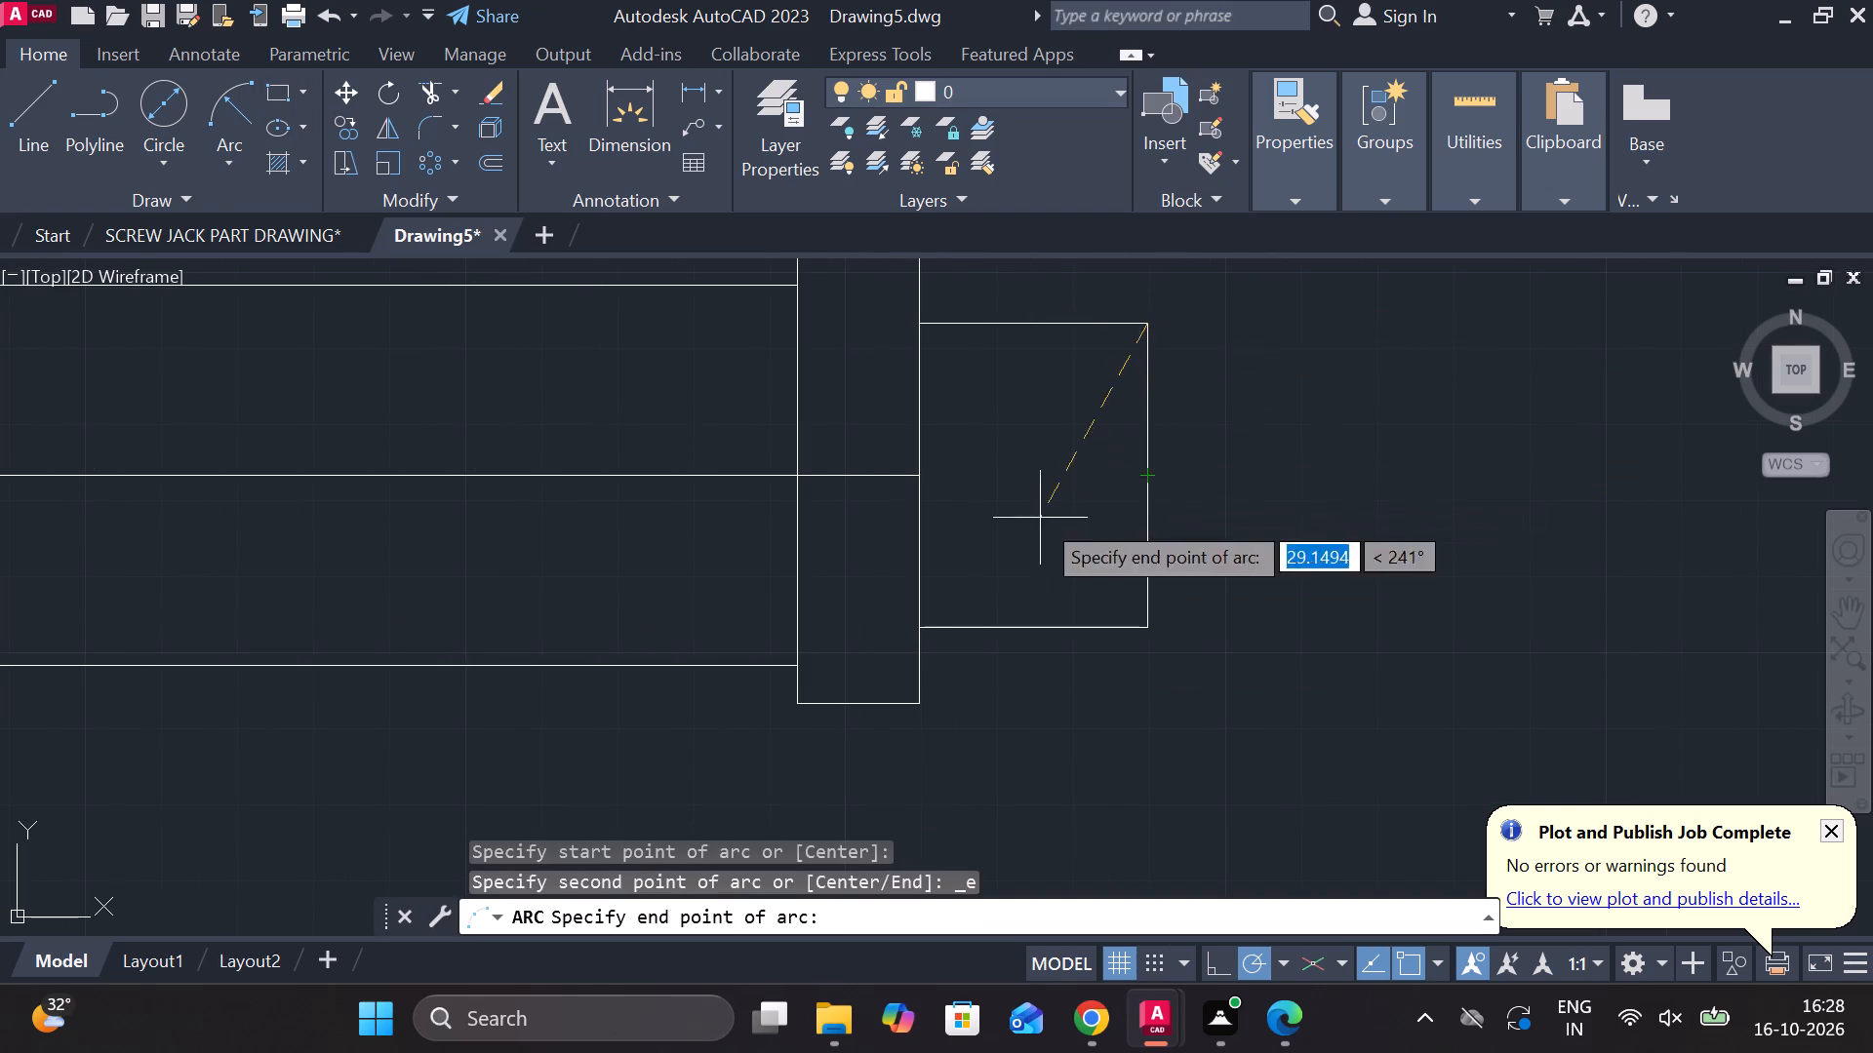
pyautogui.click(1143, 486)
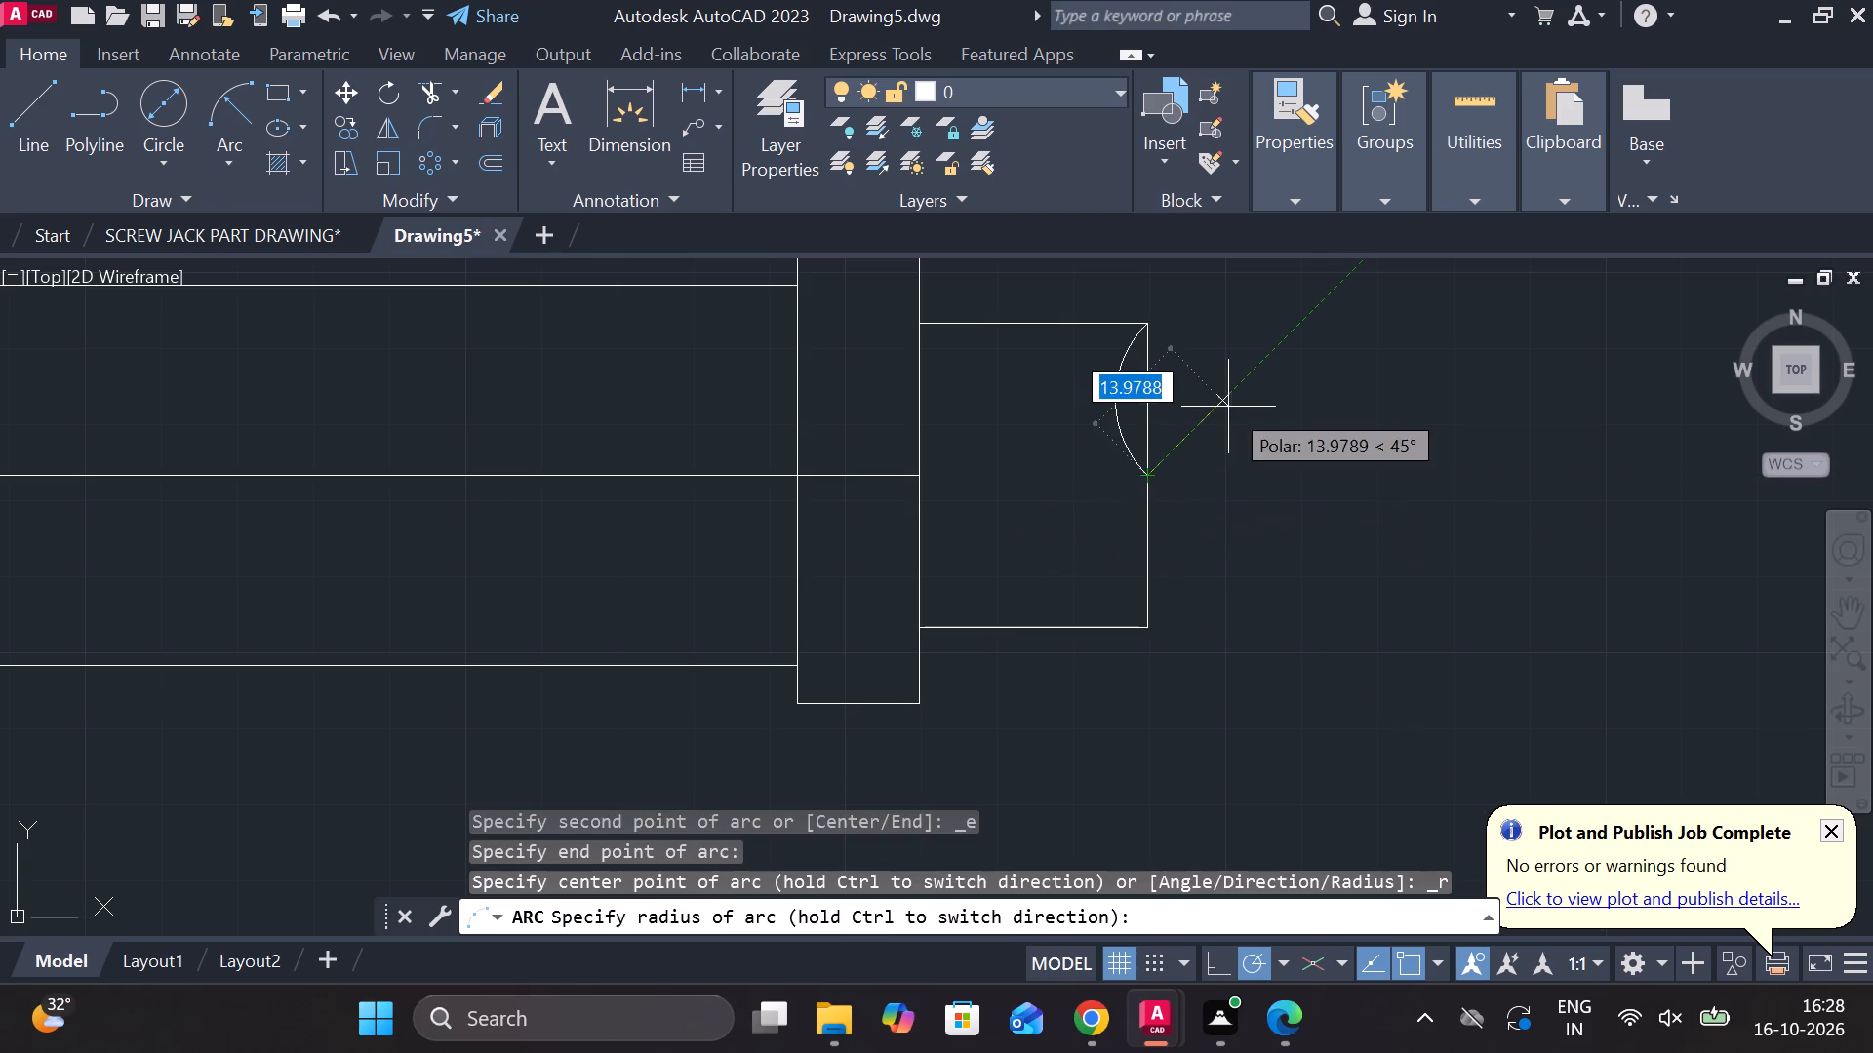
pyautogui.click(1253, 461)
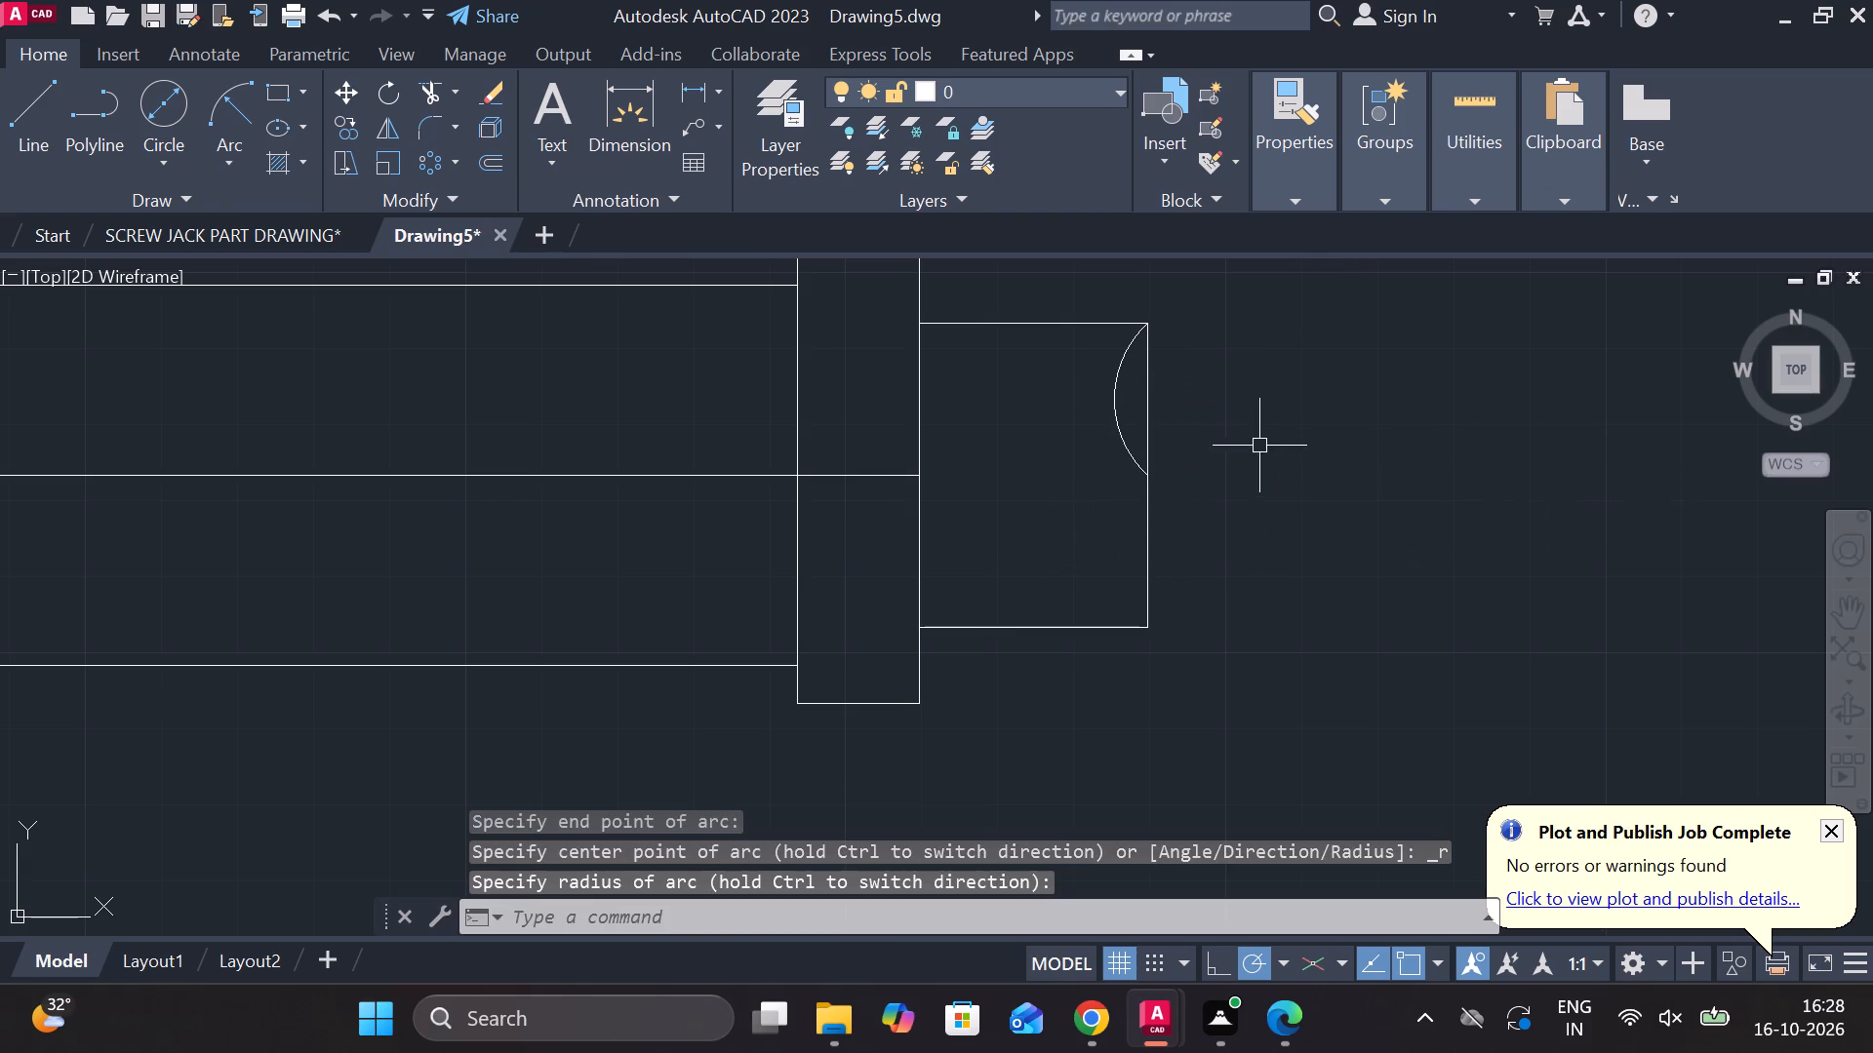
# Mirror the arc about the shank's vertical end line, keeping the original arc.
pyautogui.click(1115, 439)
pyautogui.write('MI')
pyautogui.press('Return')
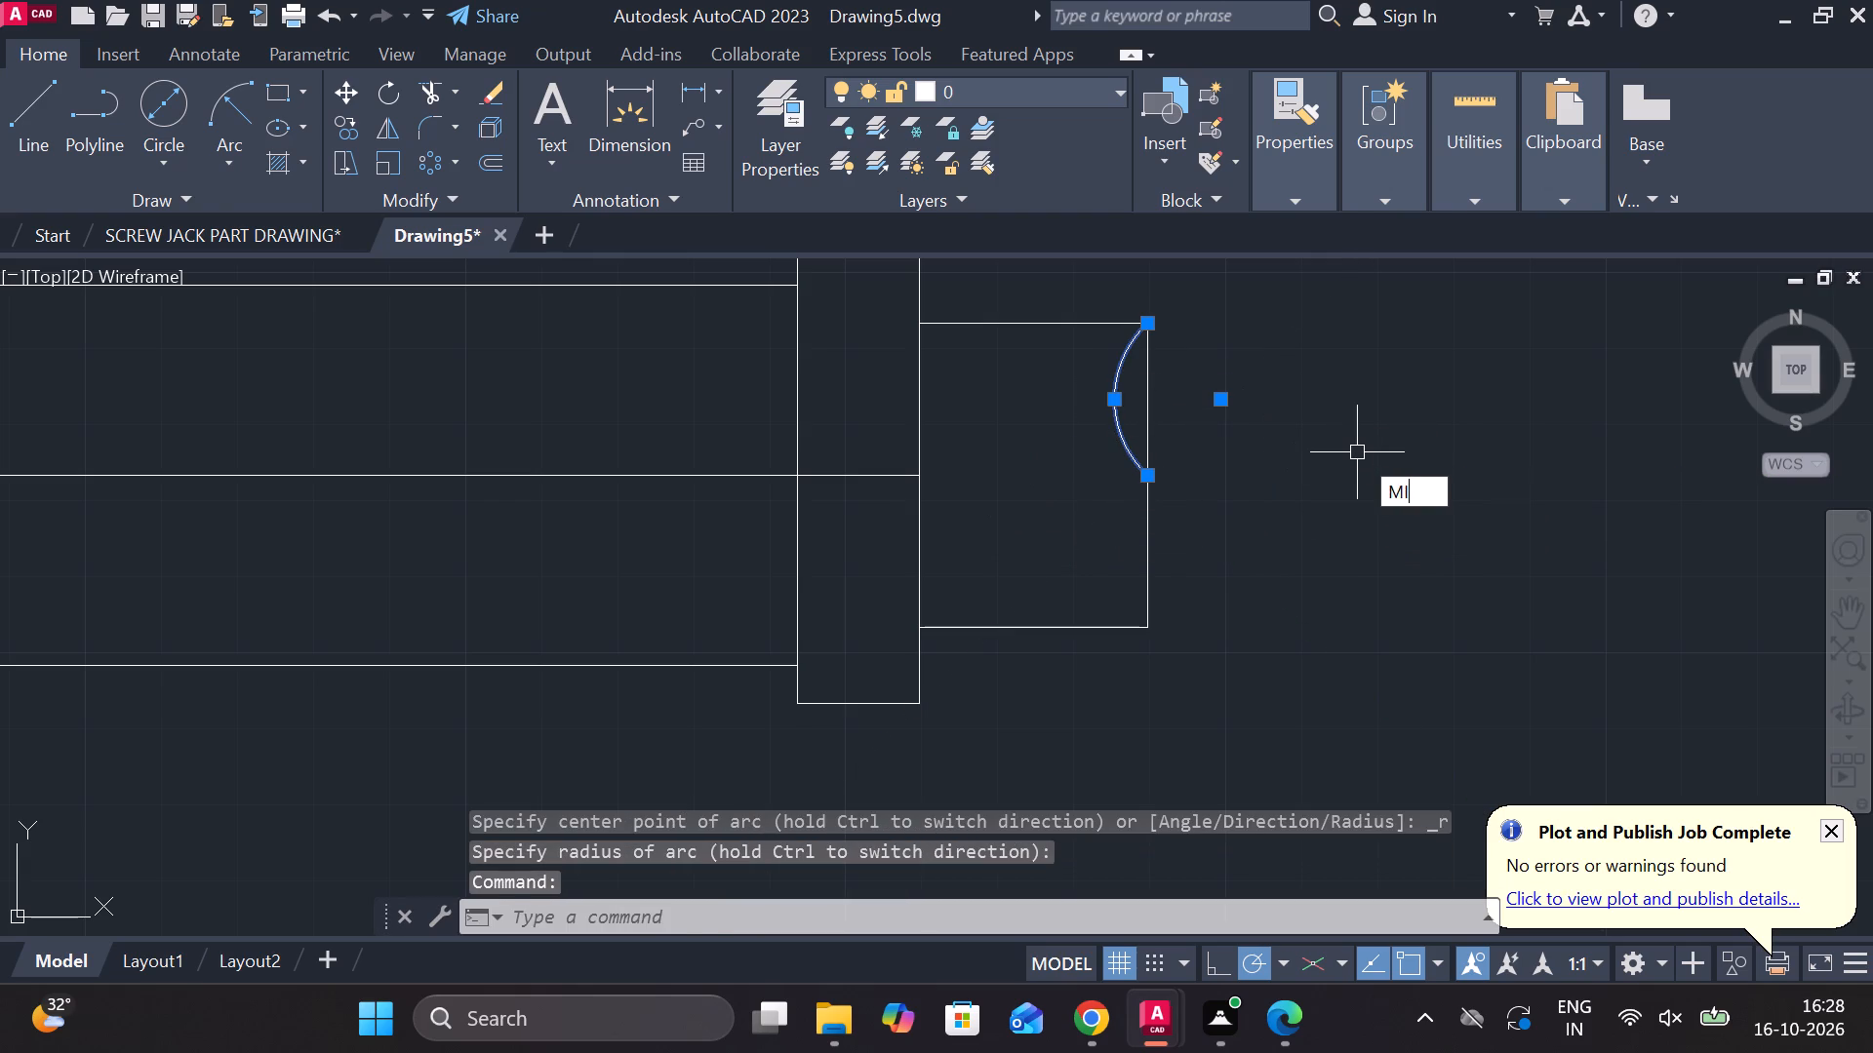
pyautogui.click(1136, 479)
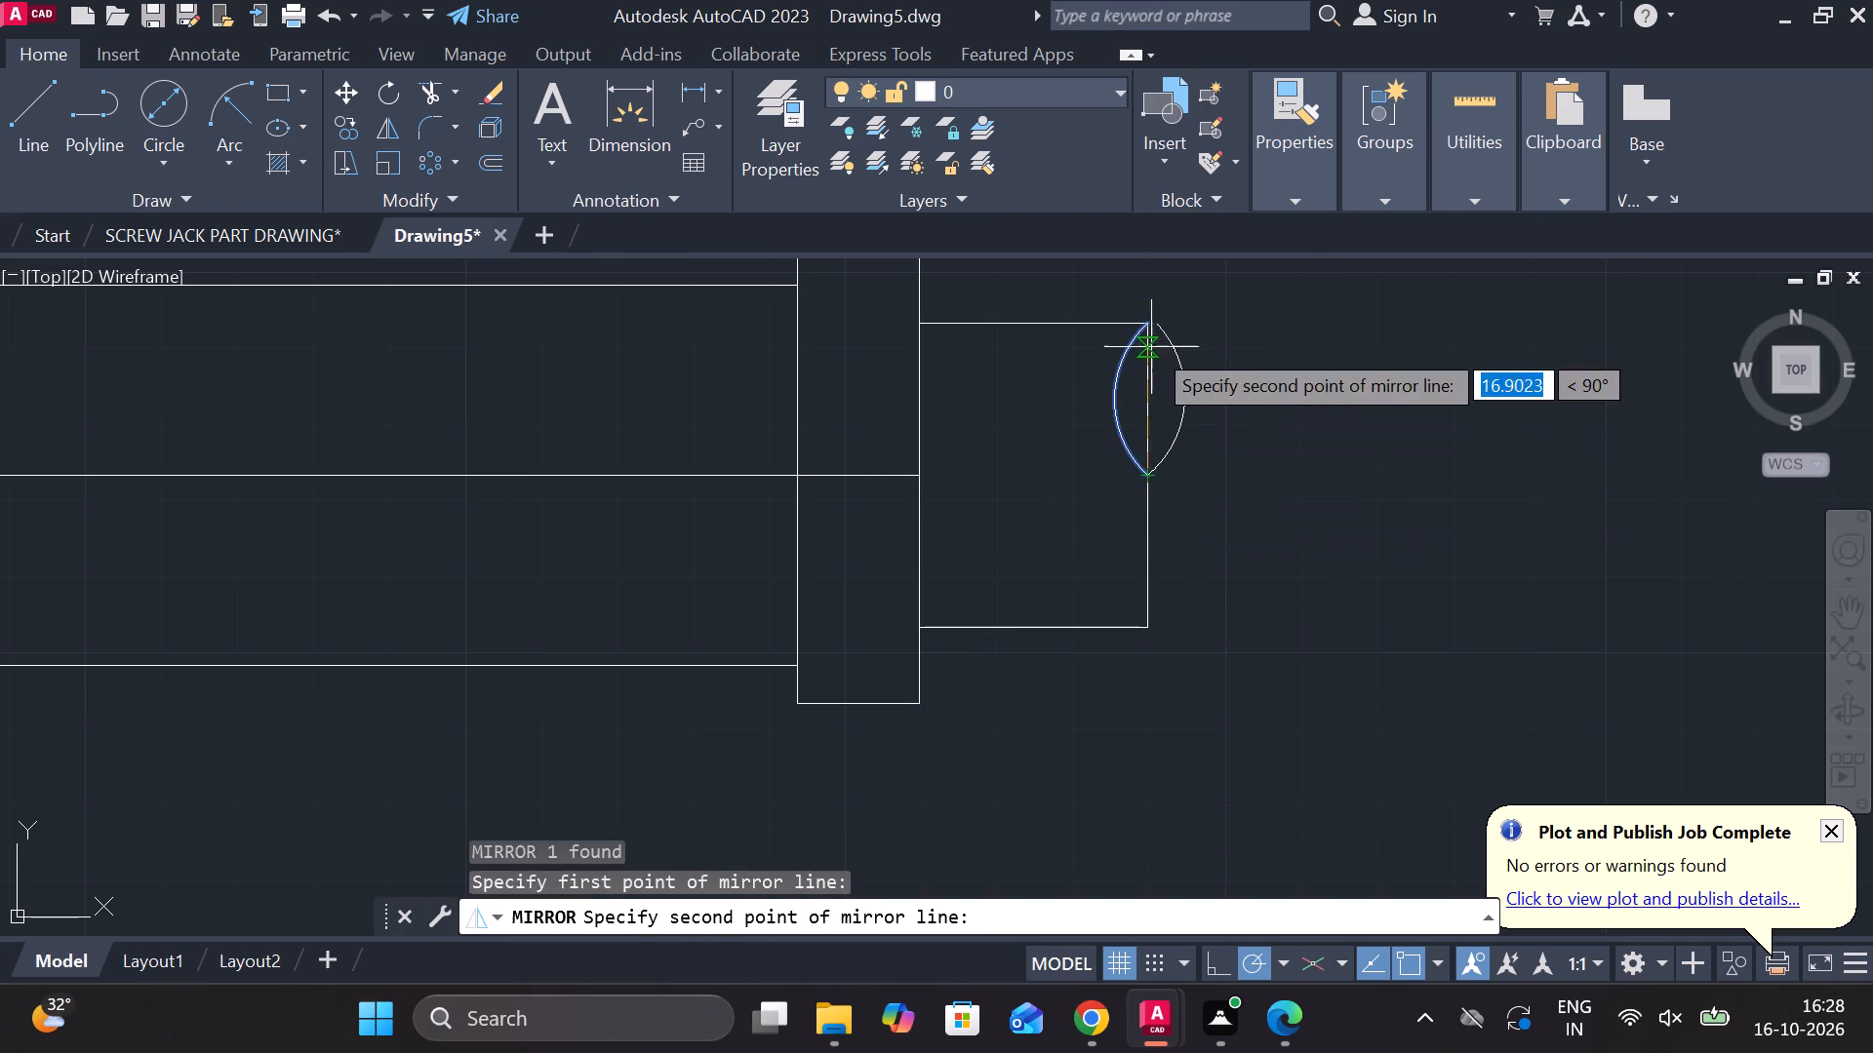
pyautogui.click(1149, 329)
pyautogui.moveTo(1226, 434); pyautogui.dragTo(1168, 329)
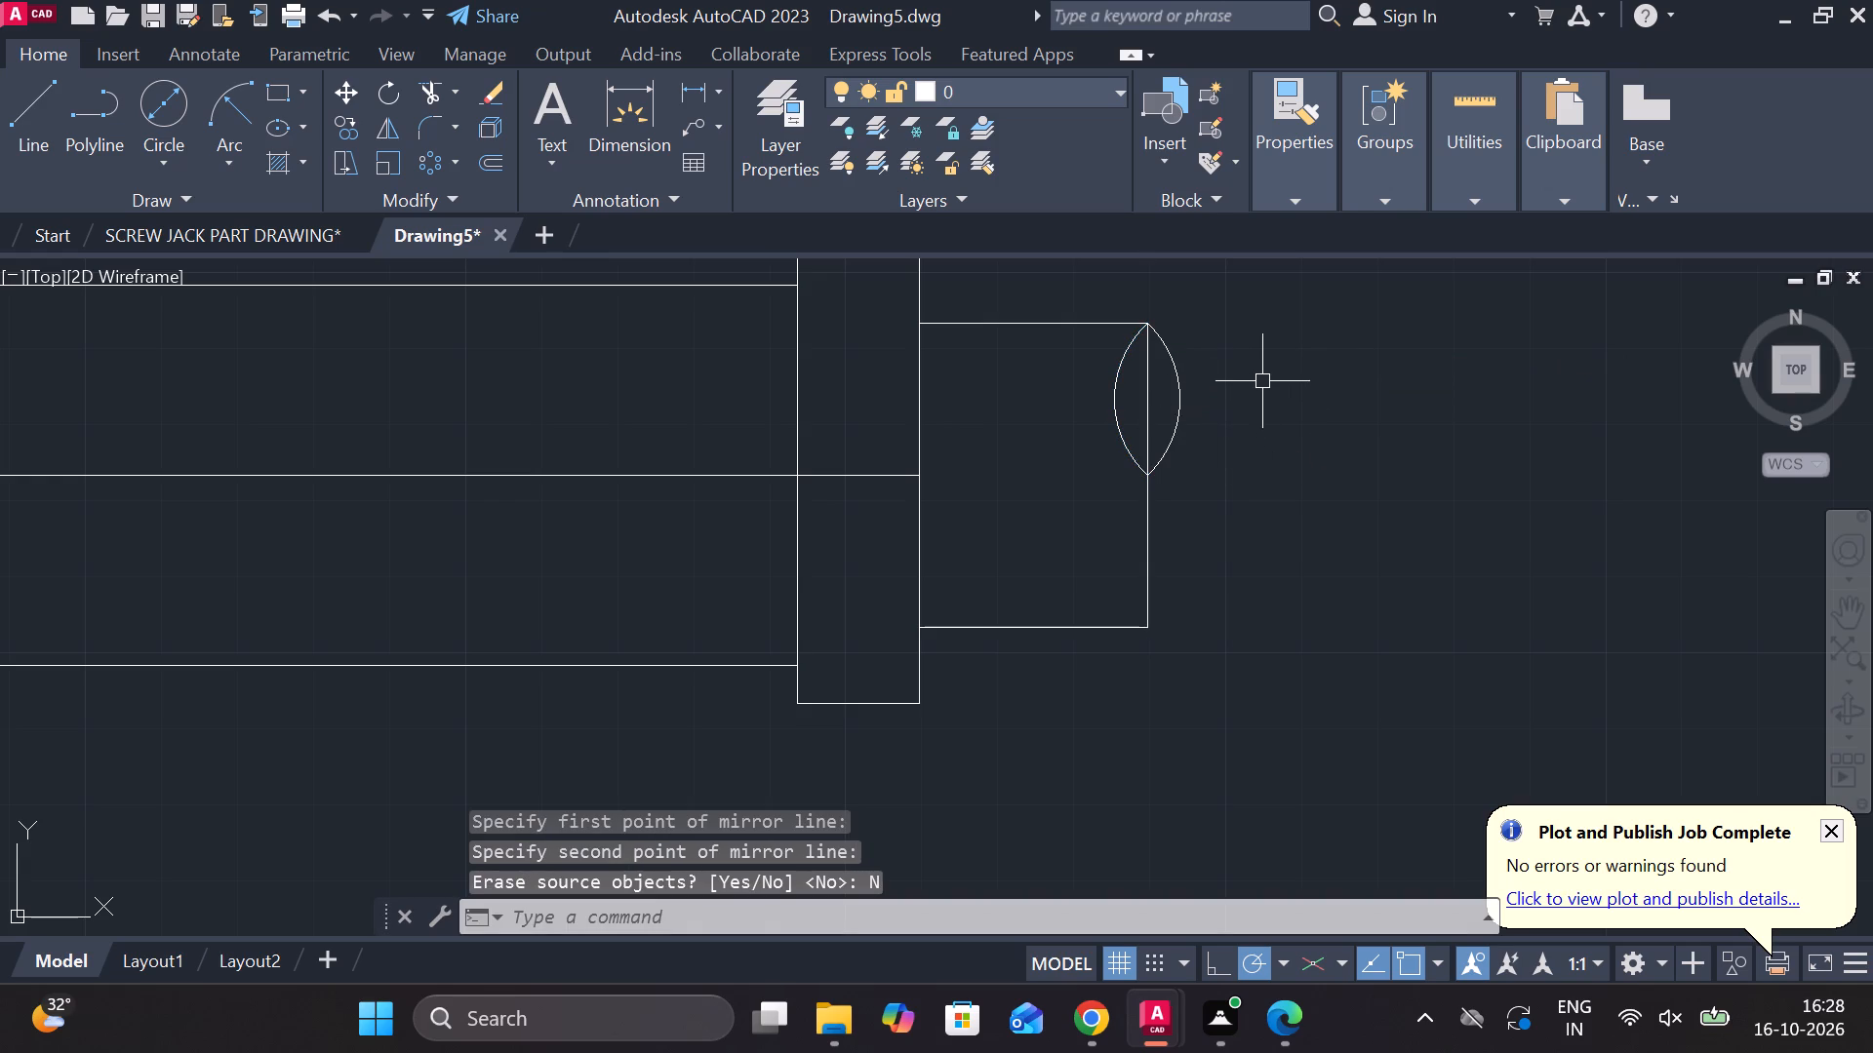
pyautogui.press('Escape')
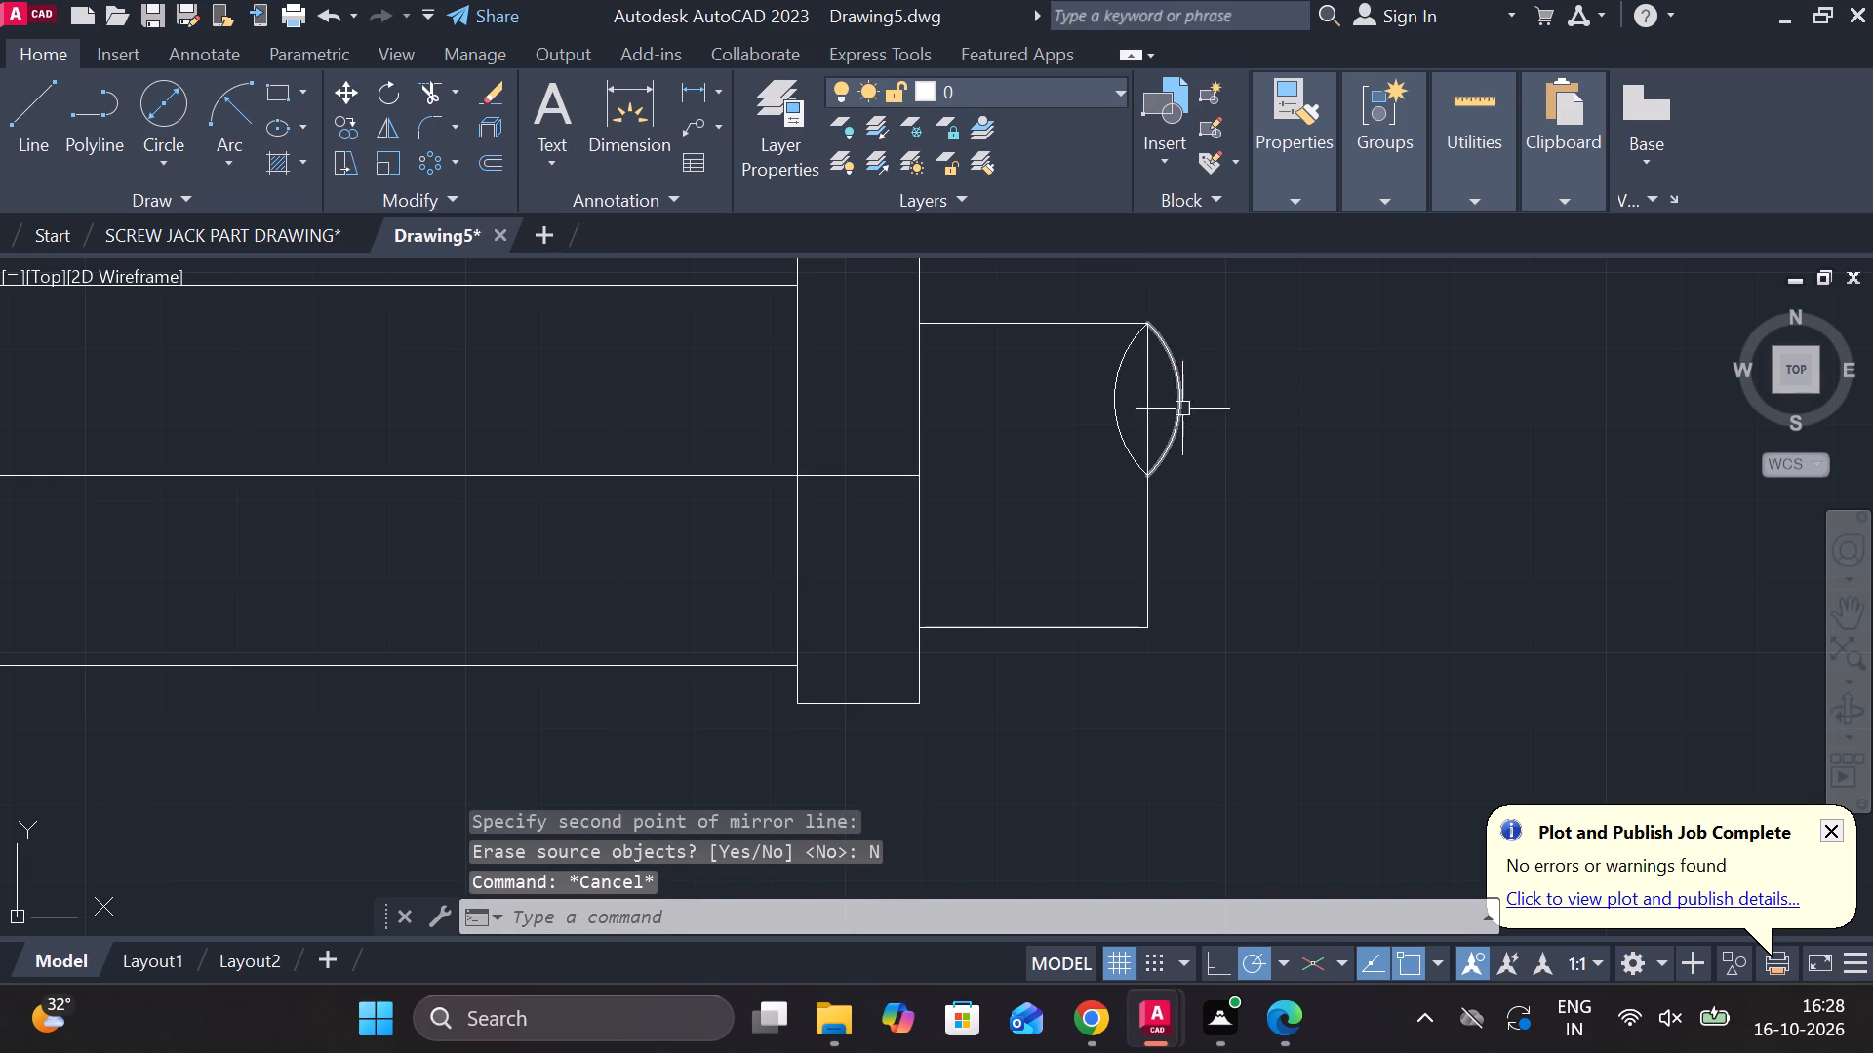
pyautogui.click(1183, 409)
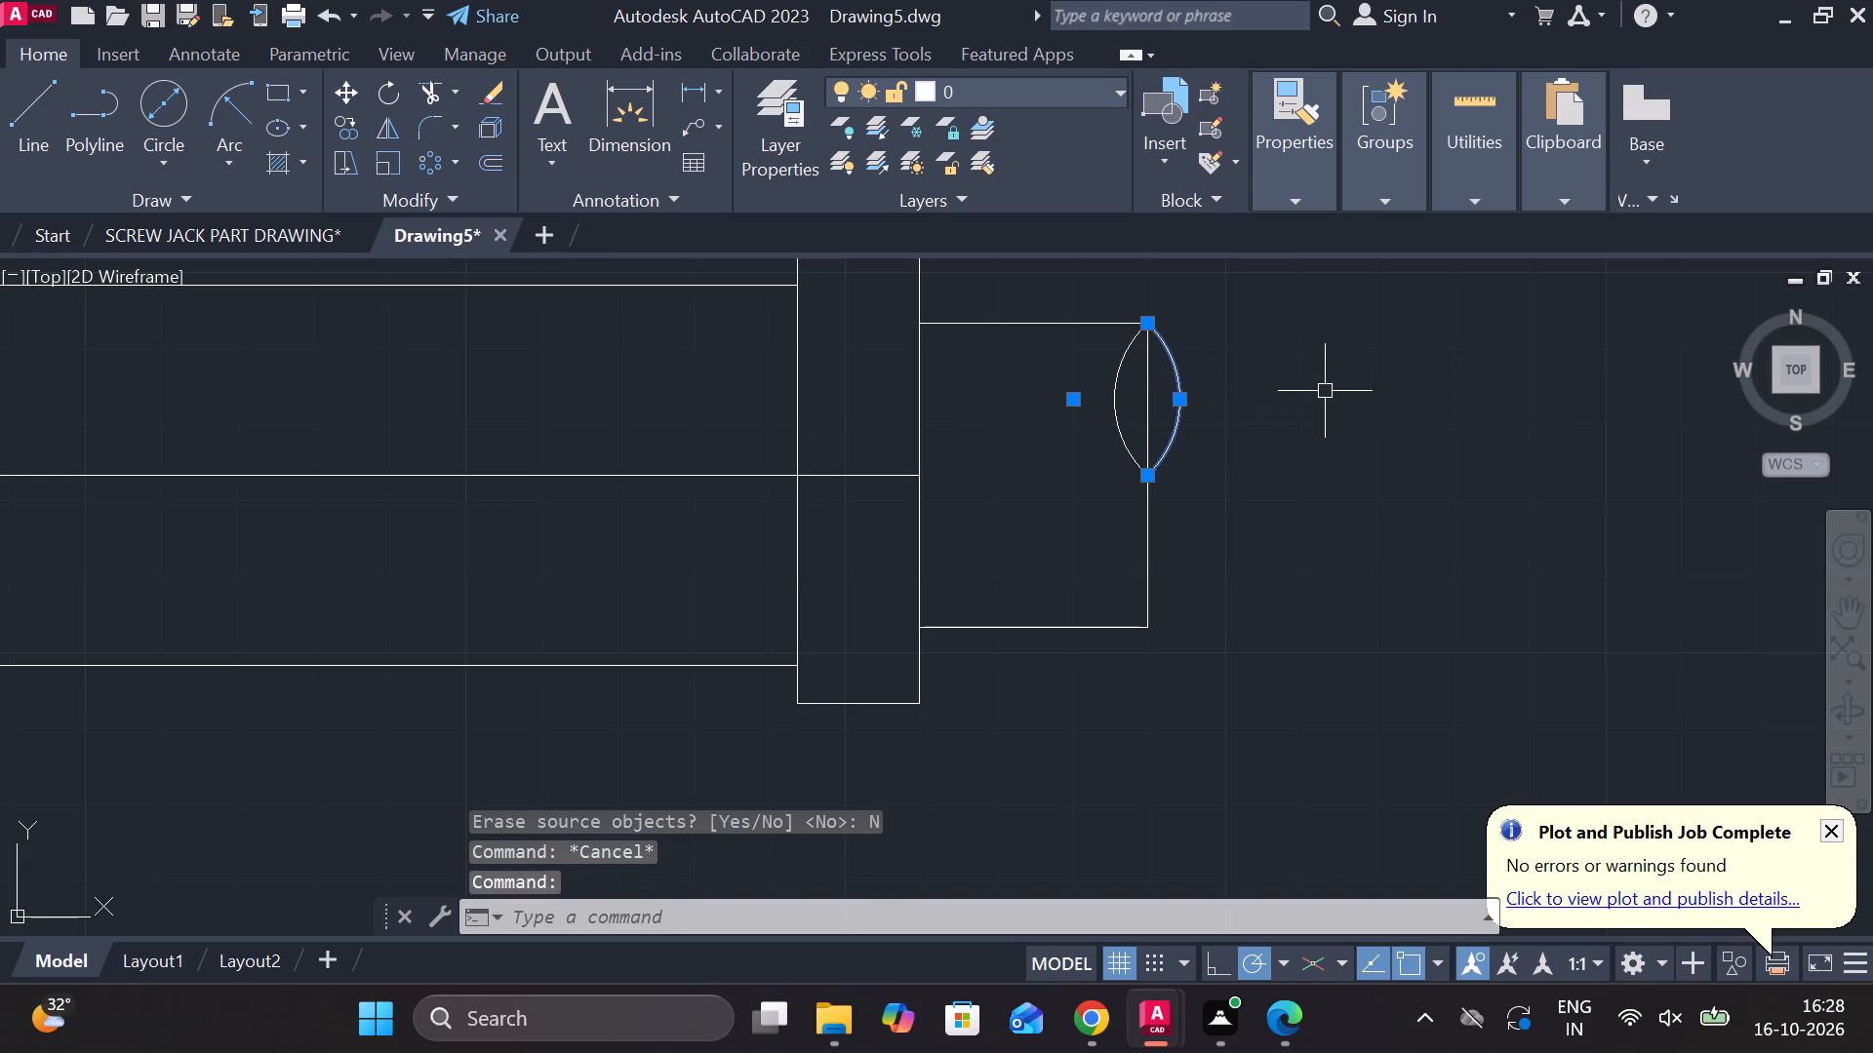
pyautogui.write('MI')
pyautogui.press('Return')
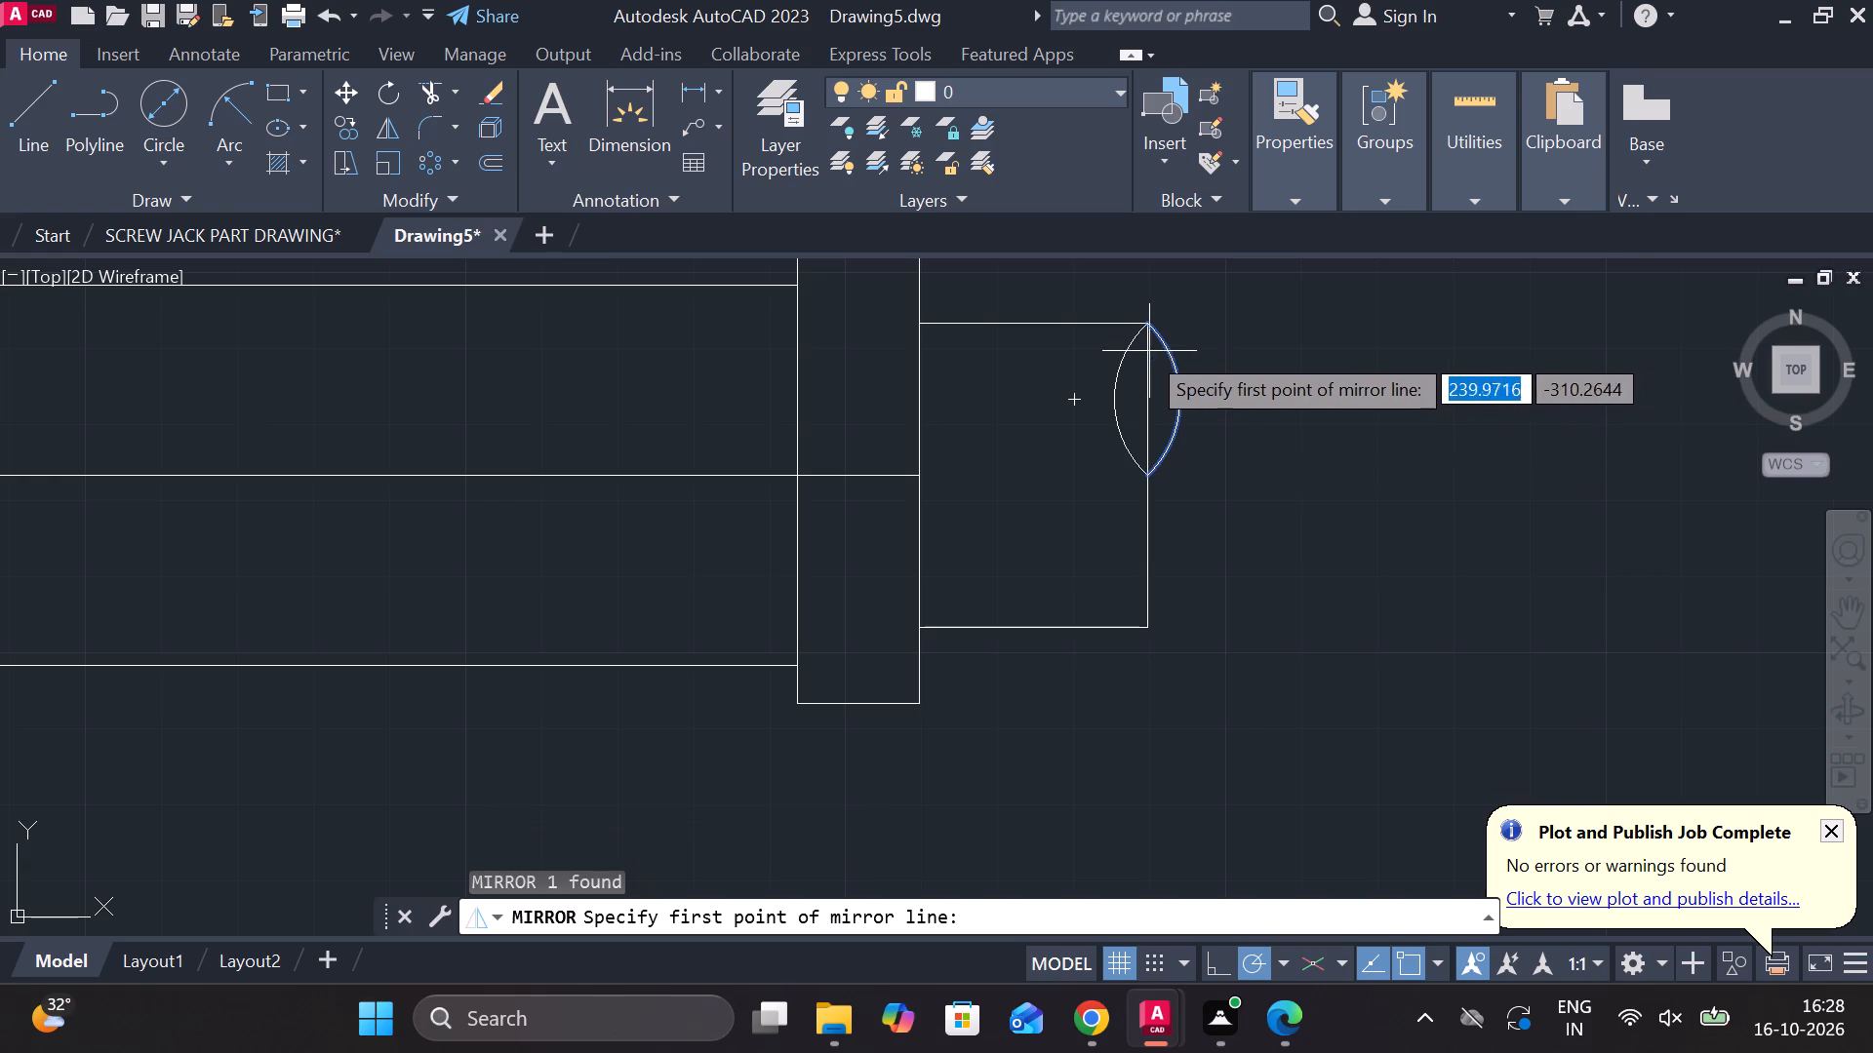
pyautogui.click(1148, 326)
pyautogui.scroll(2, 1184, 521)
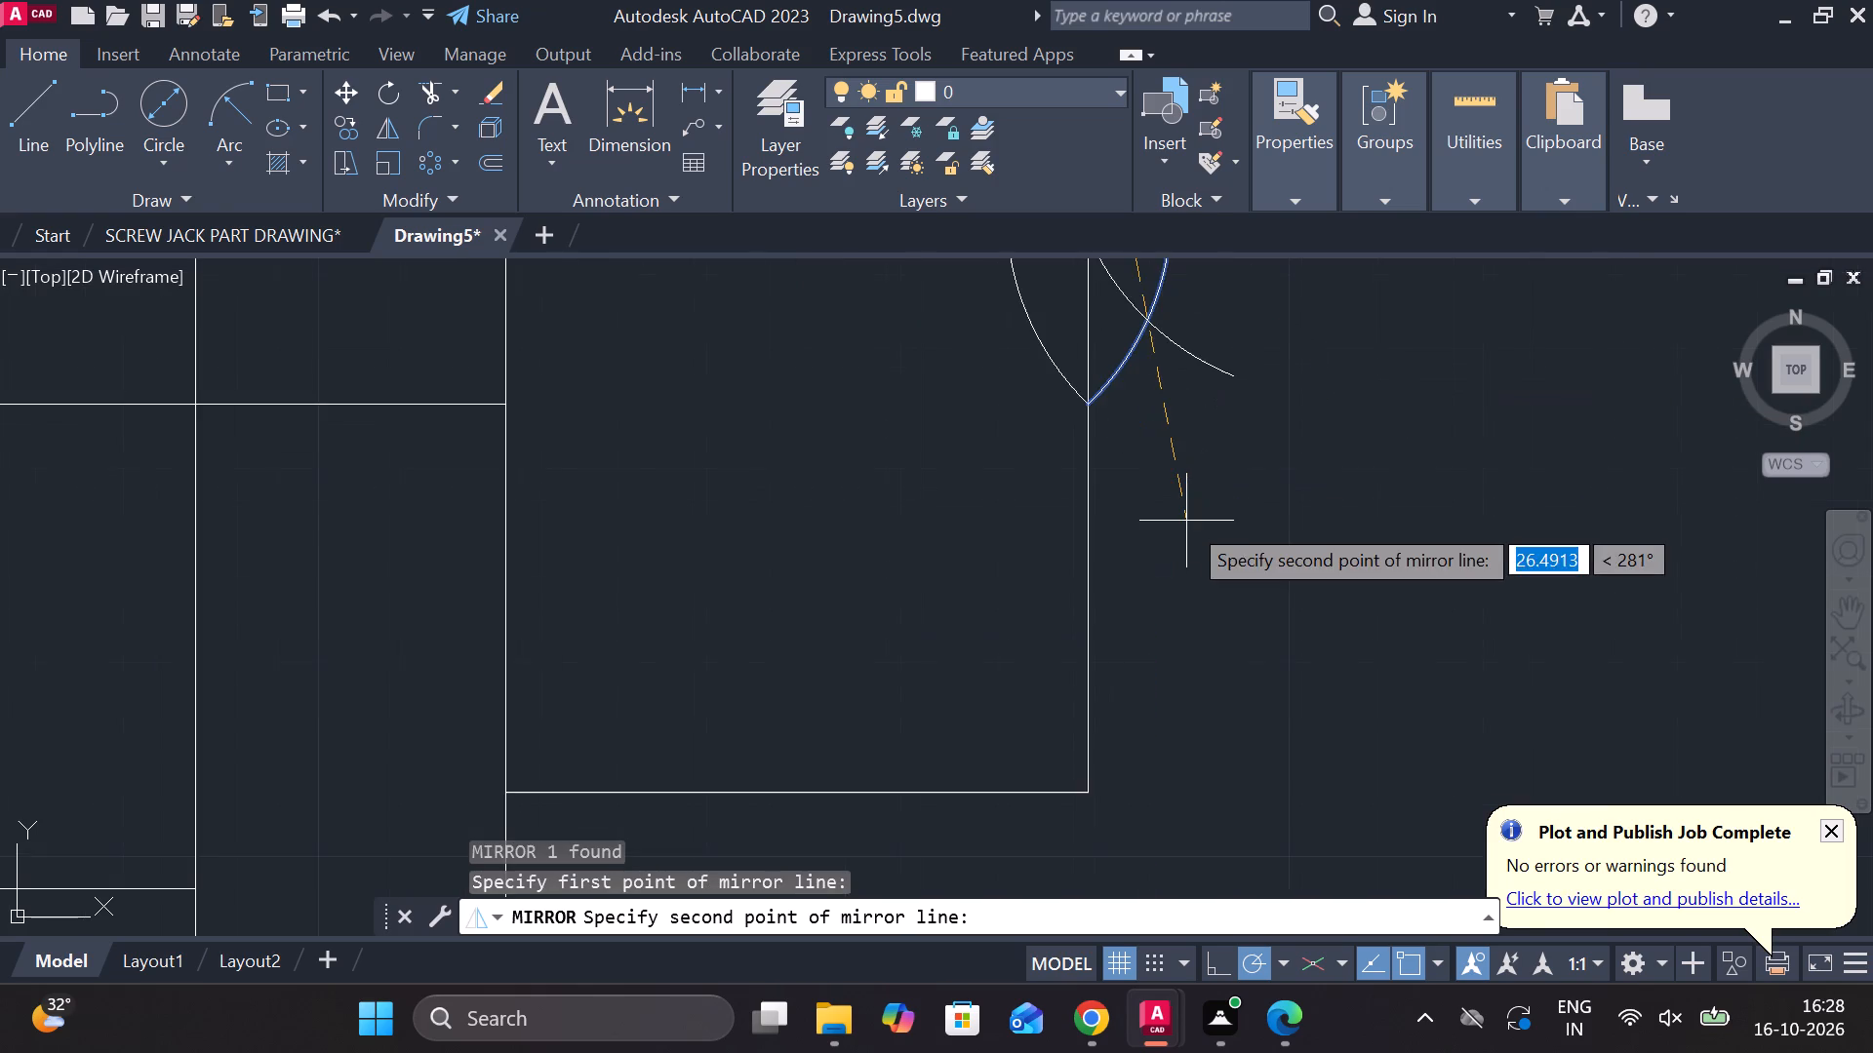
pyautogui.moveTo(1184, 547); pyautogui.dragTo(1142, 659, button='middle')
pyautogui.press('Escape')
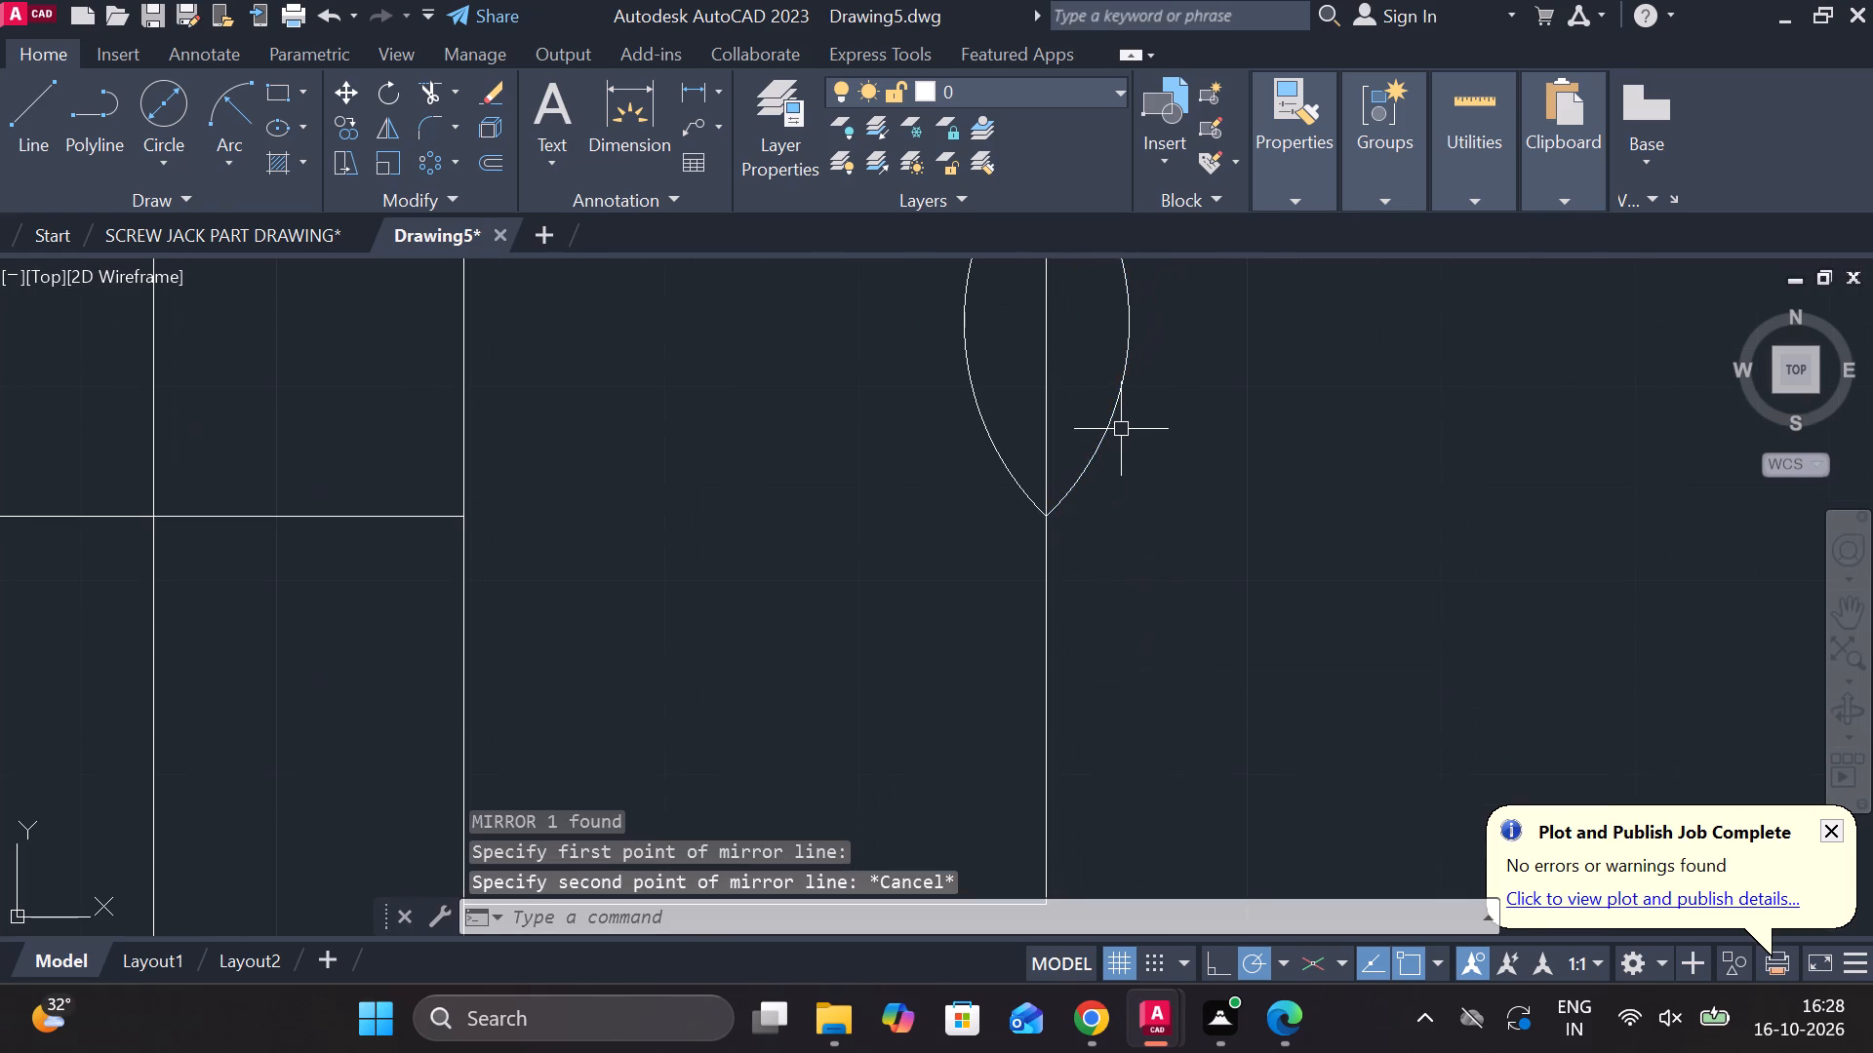
# Copy the right-bulging arc down from the shank's upper corner to the end line's midpoint.
pyautogui.click(1119, 417)
pyautogui.write('CO')
pyautogui.press('Return')
pyautogui.scroll(-1, 1268, 454)
pyautogui.moveTo(1268, 454); pyautogui.dragTo(1212, 573, button='middle')
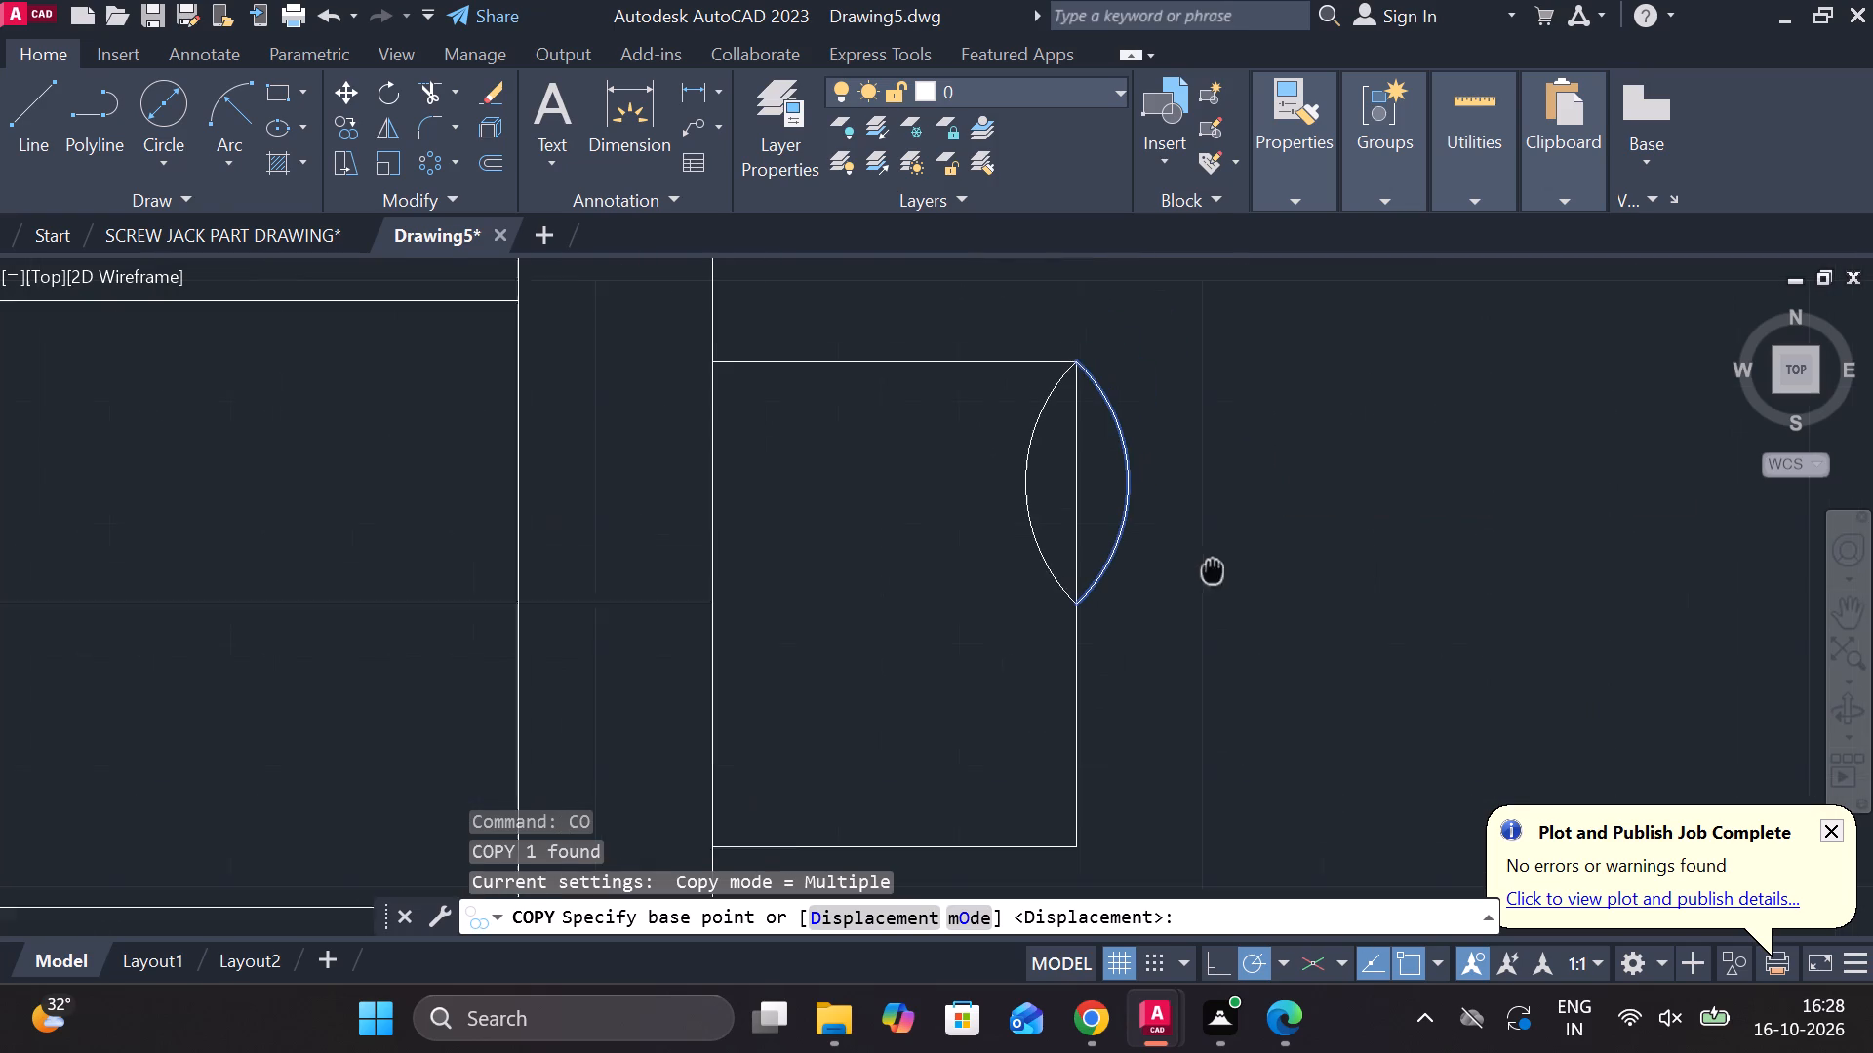
pyautogui.click(1077, 373)
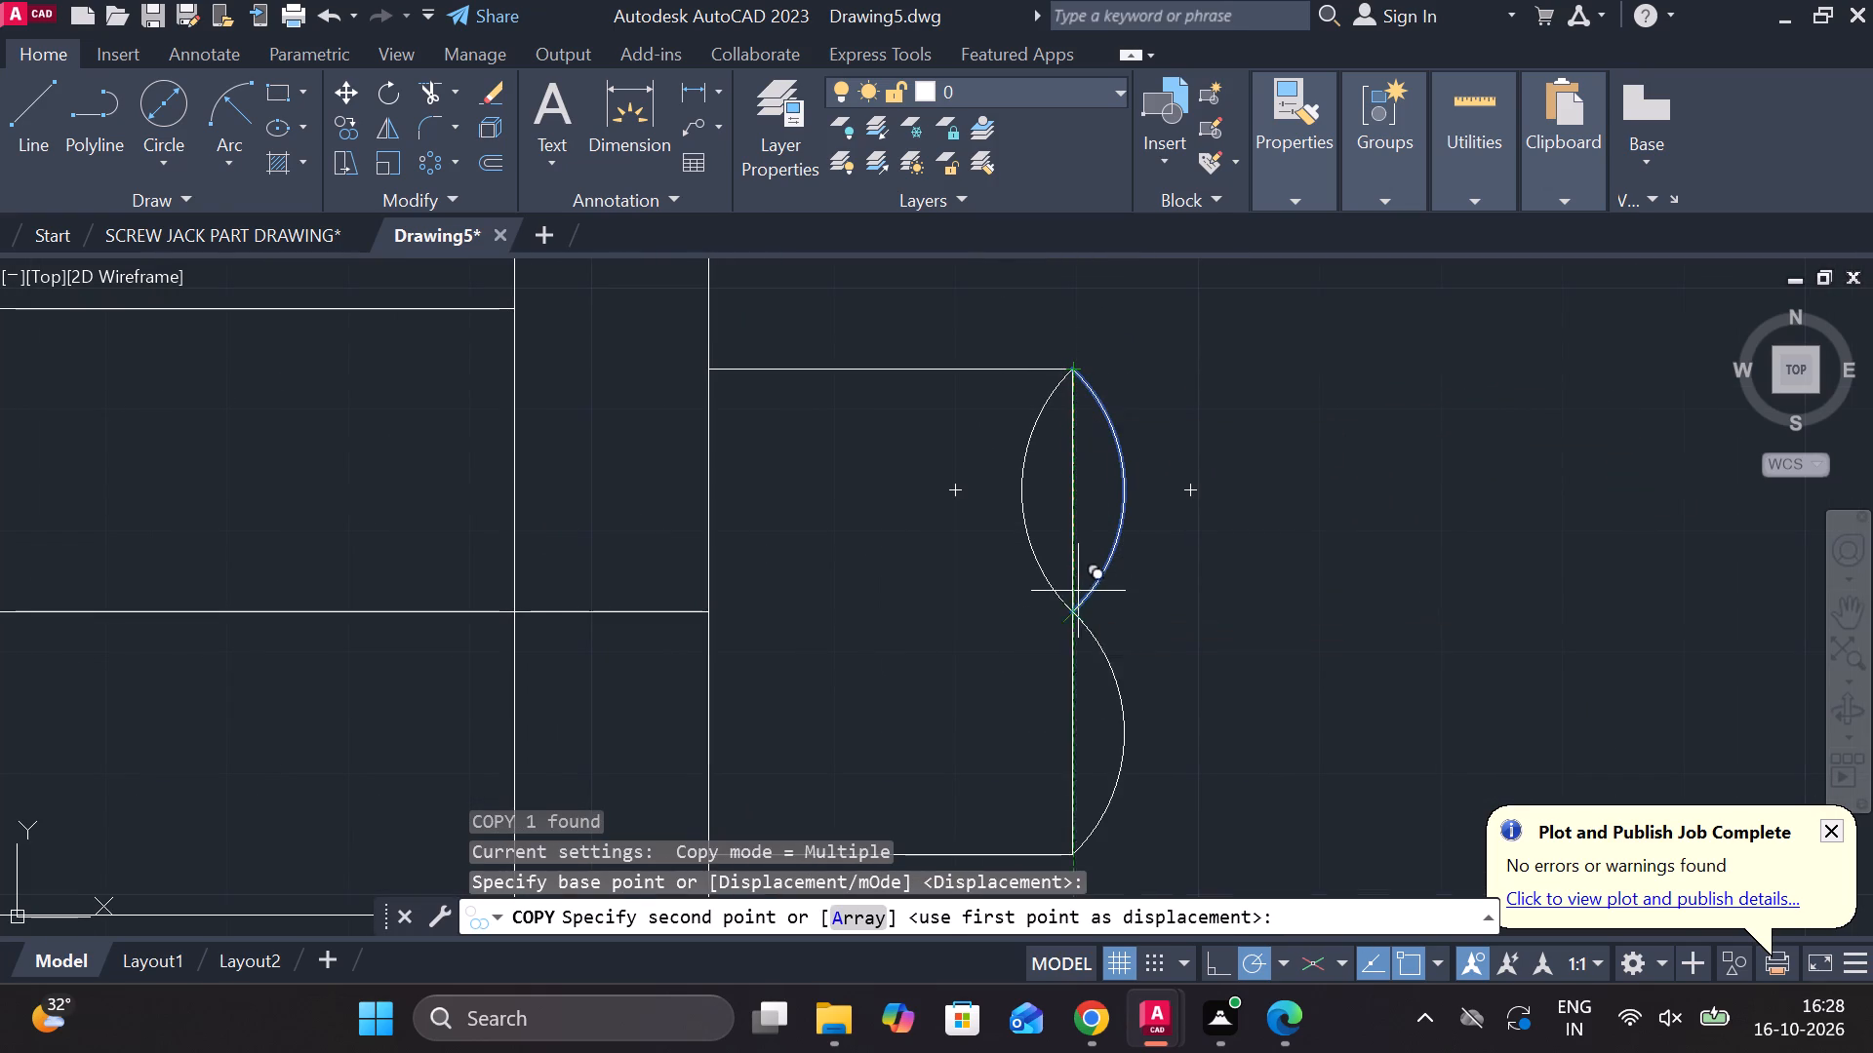
pyautogui.click(1076, 620)
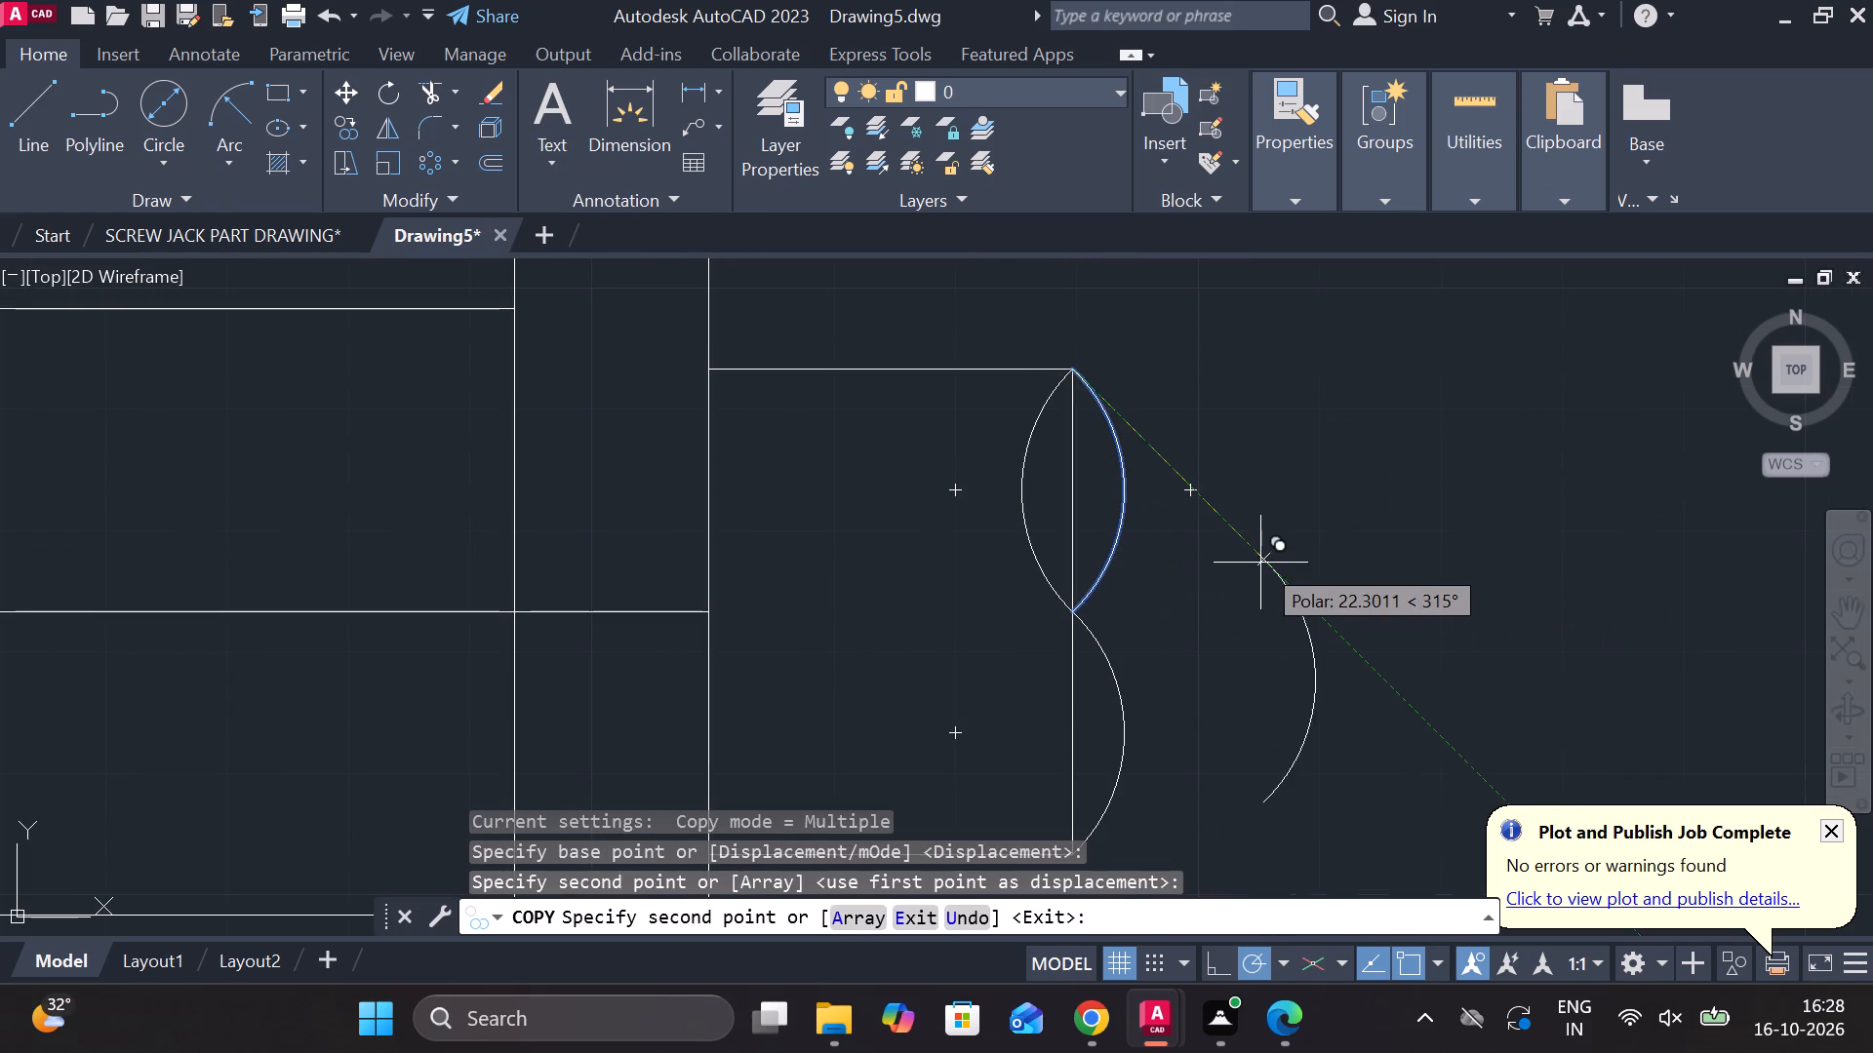
pyautogui.press('Escape')
# Trim away both halves of the shank's straight vertical end line, leaving the curved break outline.
pyautogui.write('TR')
pyautogui.press('space')
pyautogui.click(1070, 513)
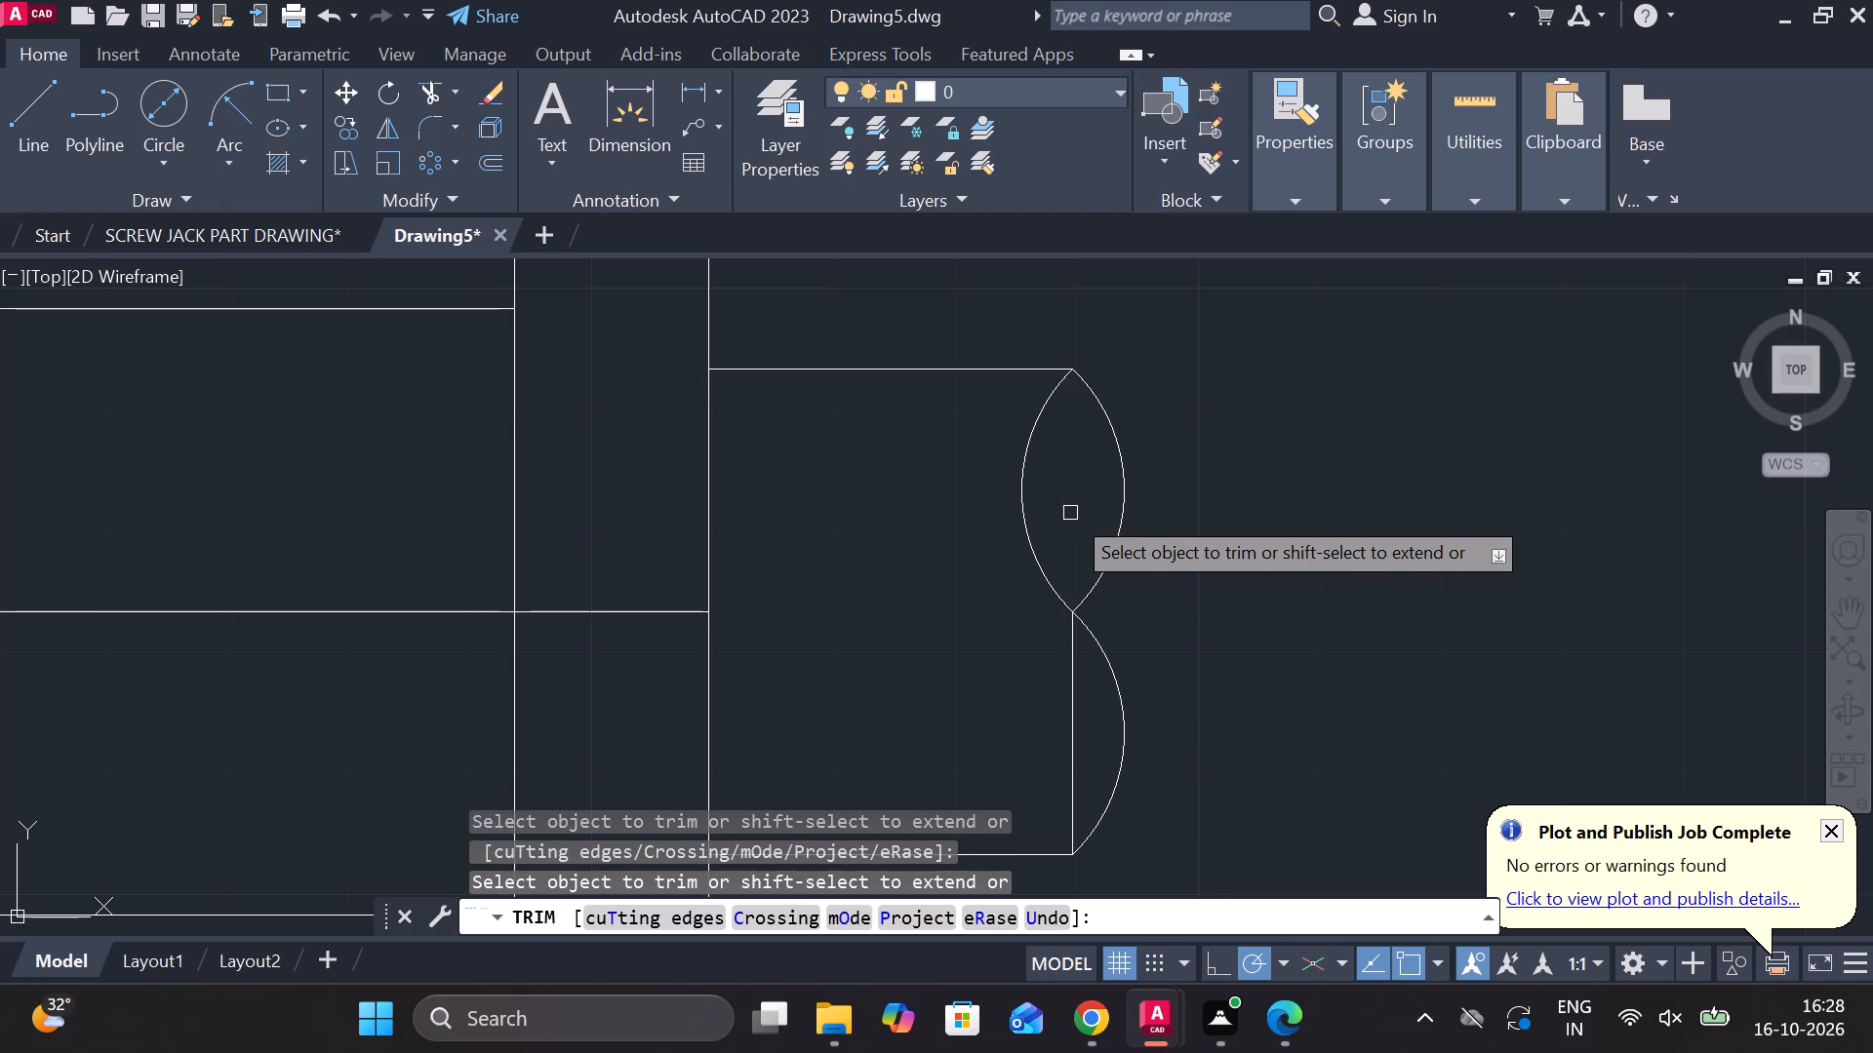
pyautogui.click(1071, 735)
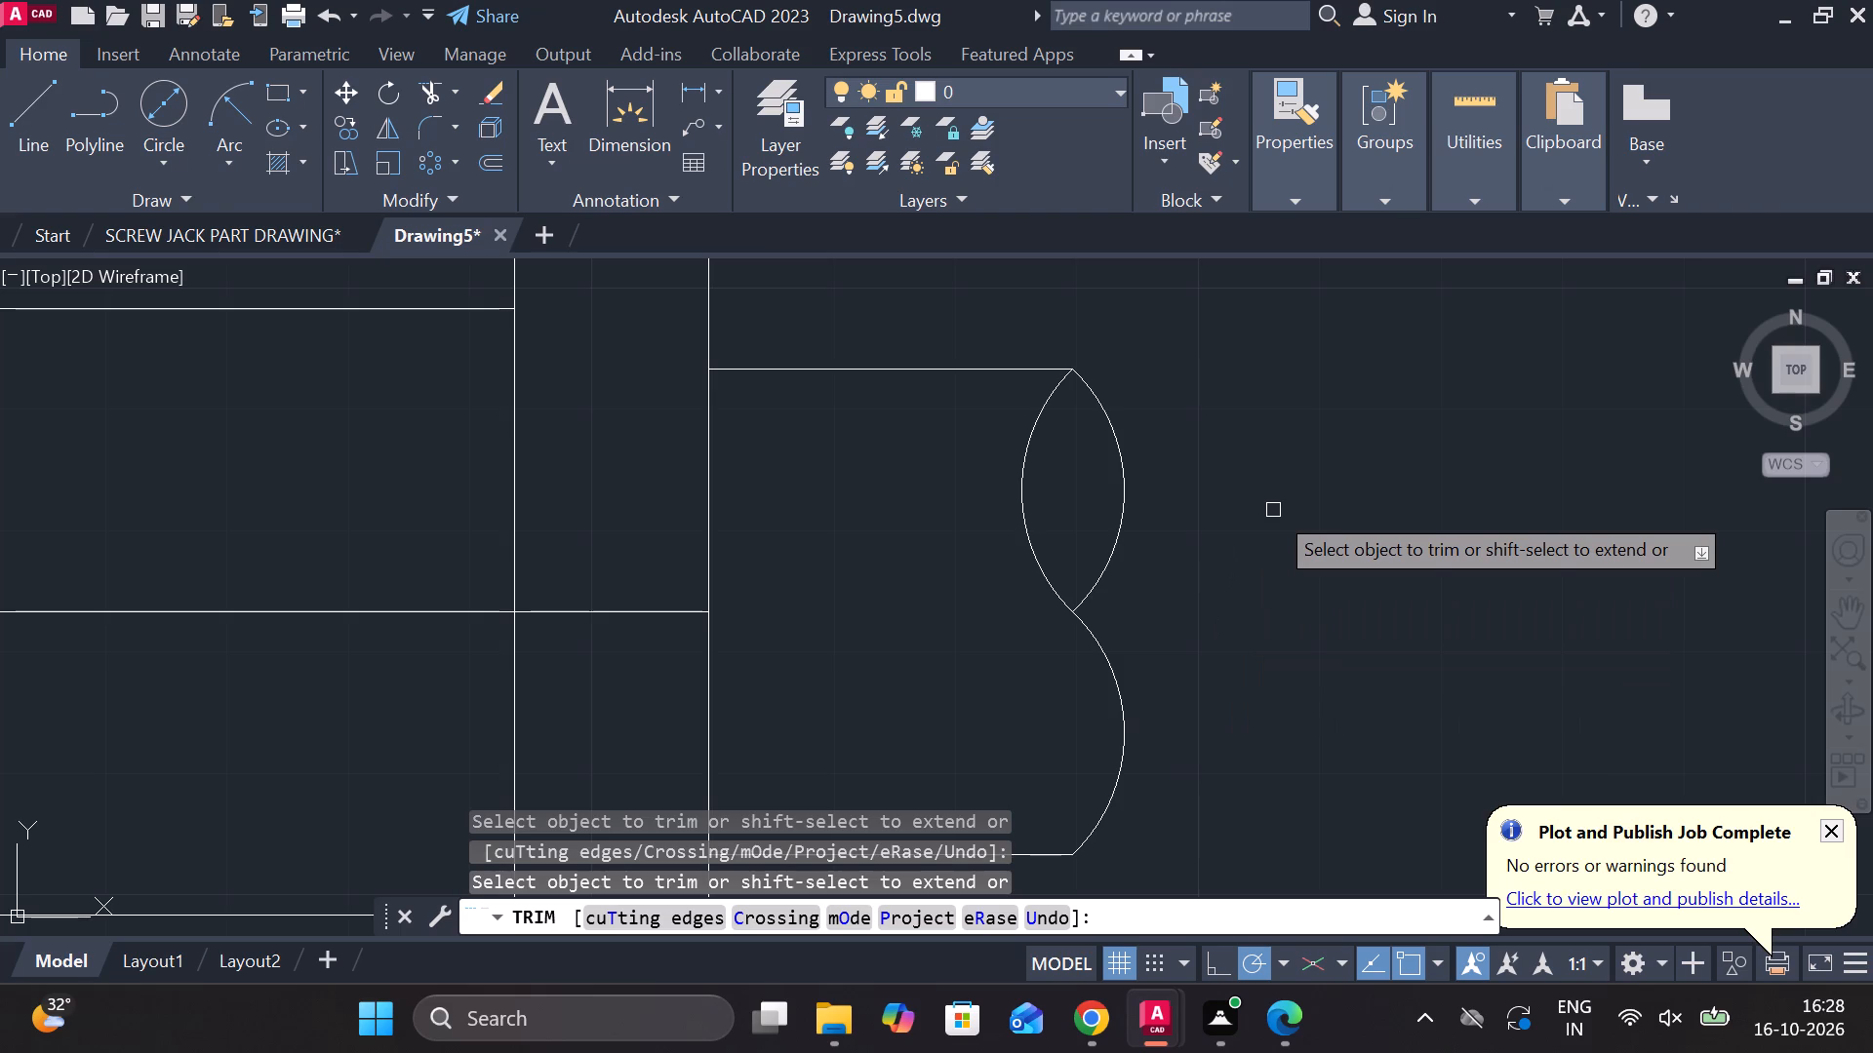
pyautogui.scroll(-1, 1289, 509)
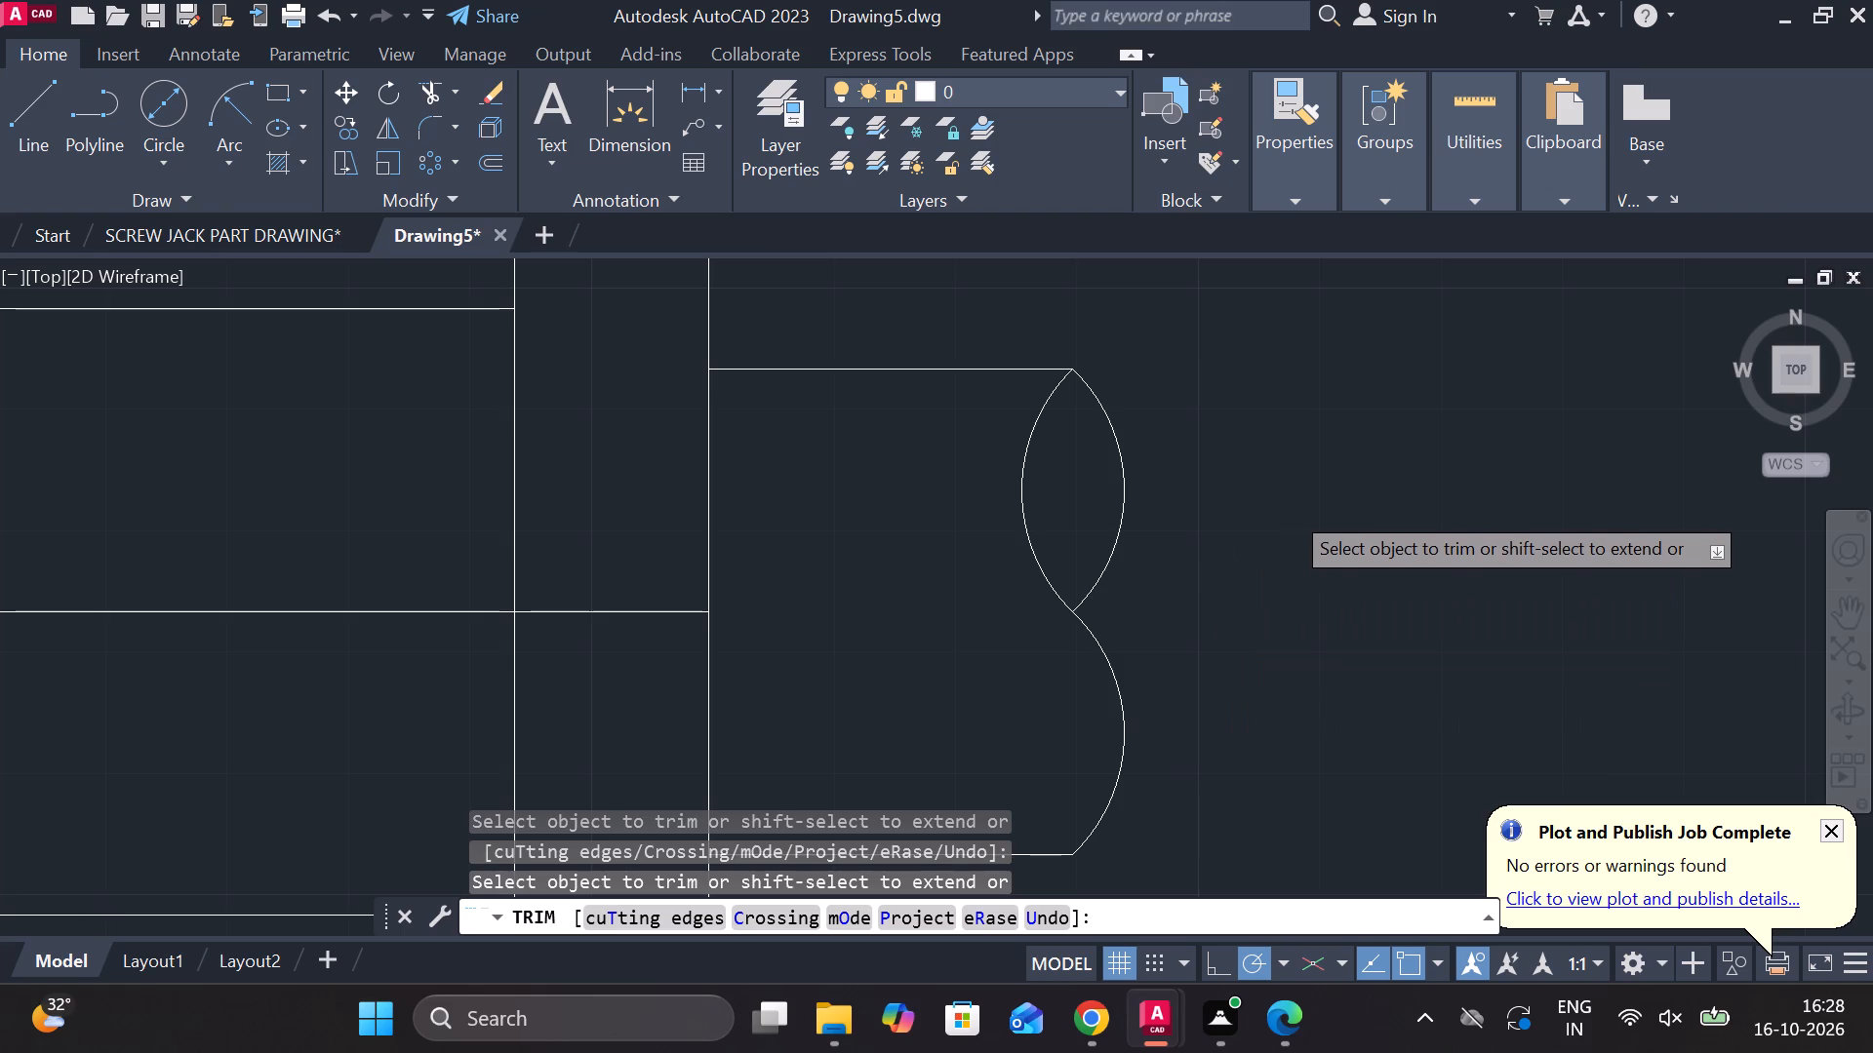
pyautogui.scroll(-1, 1289, 509)
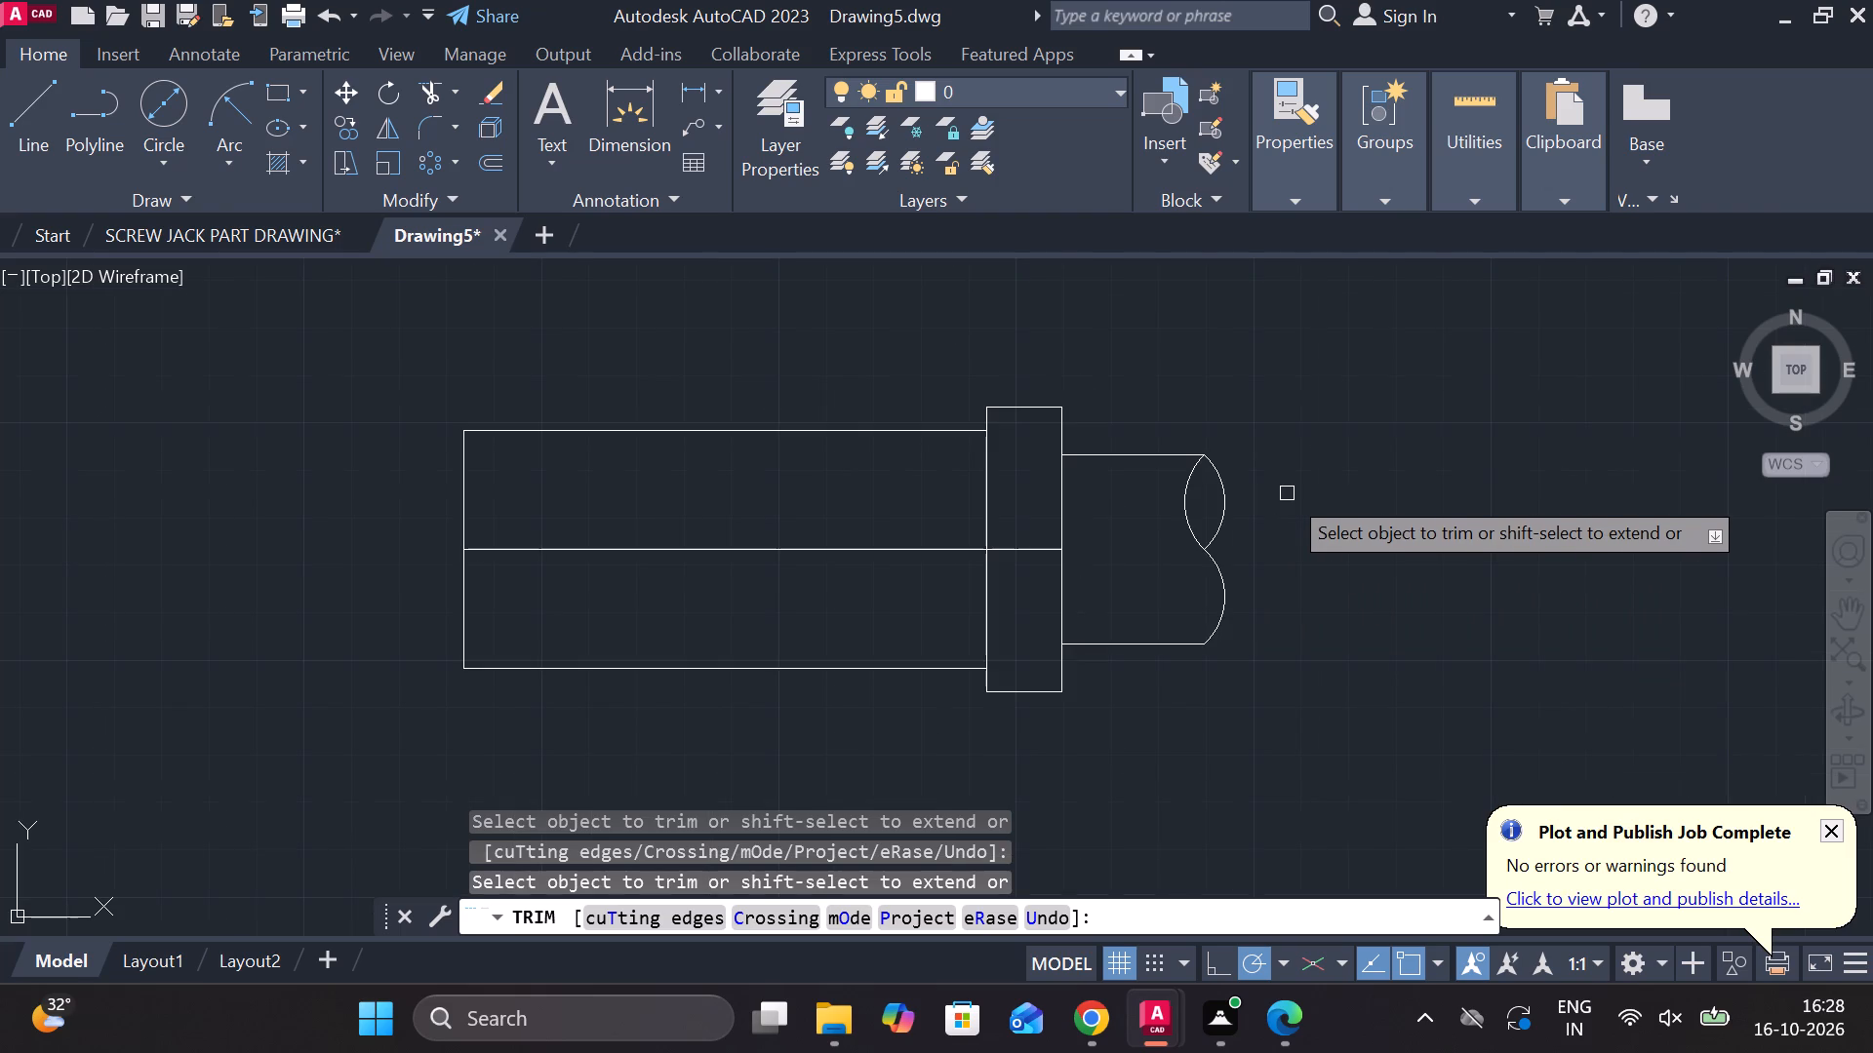
pyautogui.press('Escape')
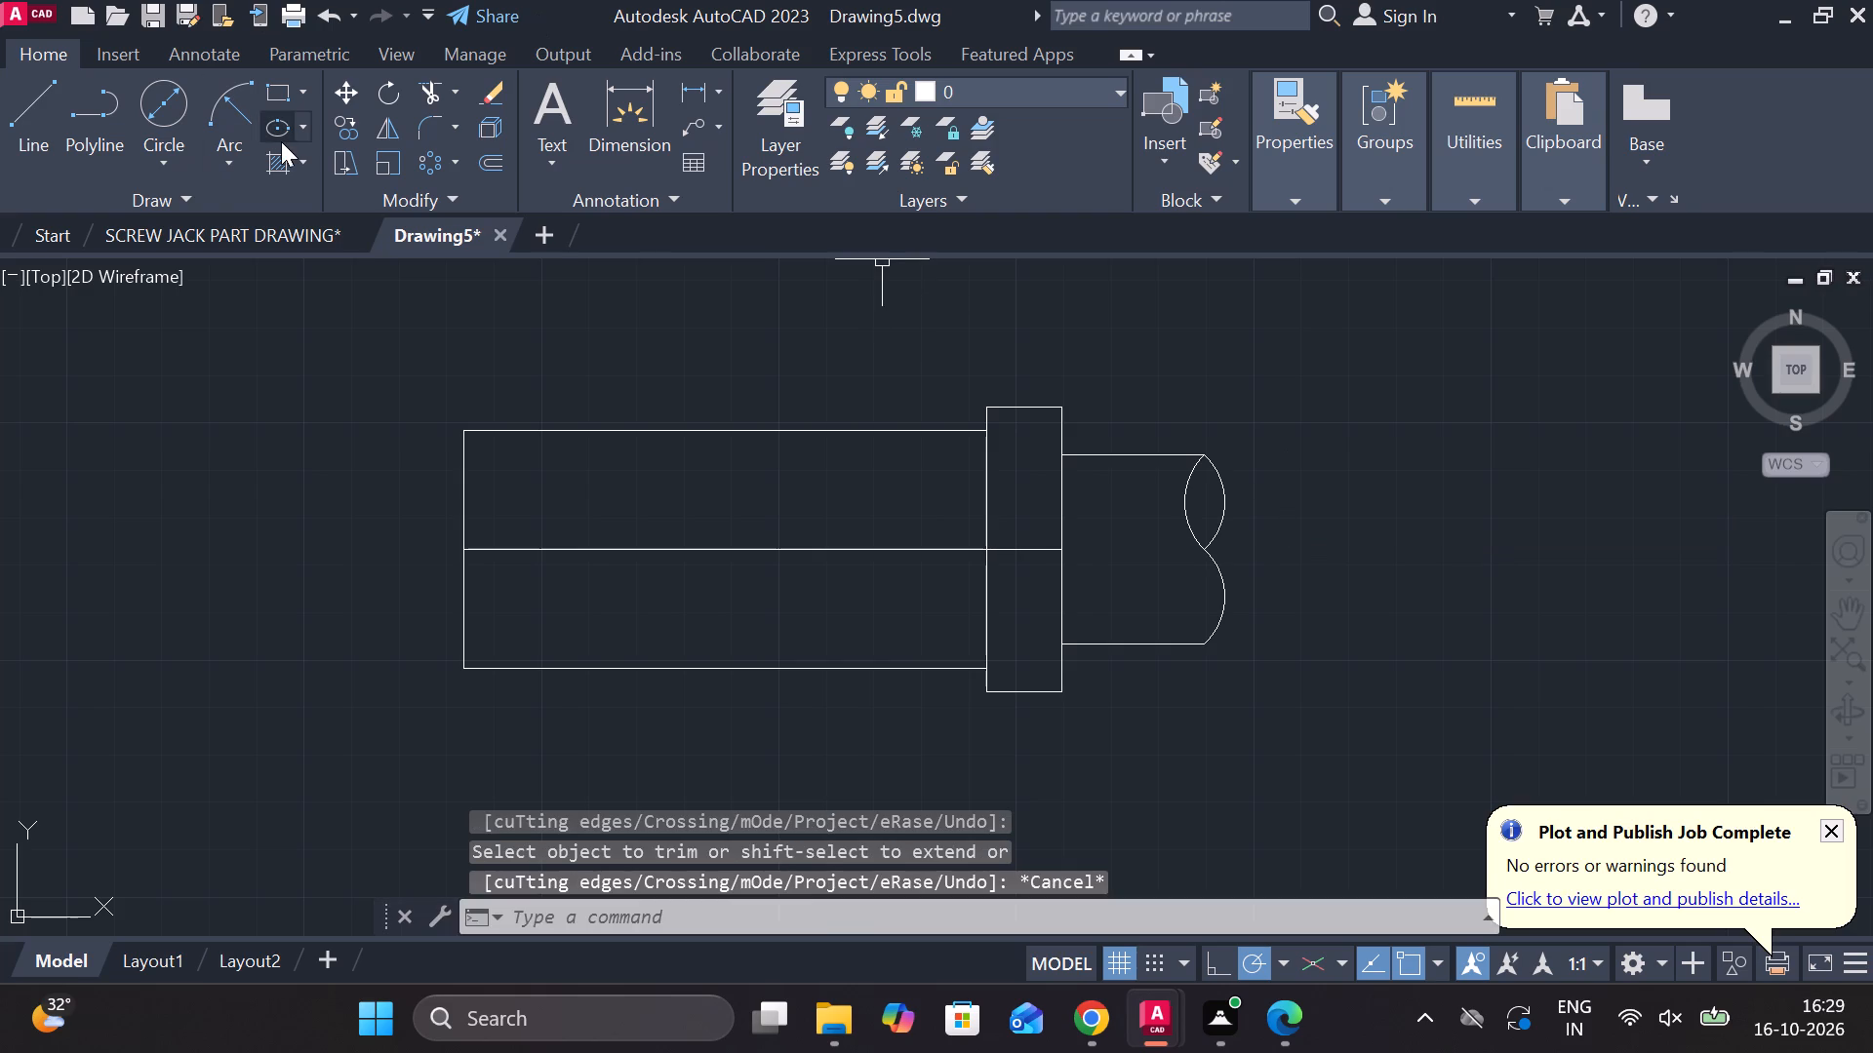
# Hatch the lens-shaped area at the shank's broken end with the ANSI32 pattern at scale 0.2.
pyautogui.click(269, 164)
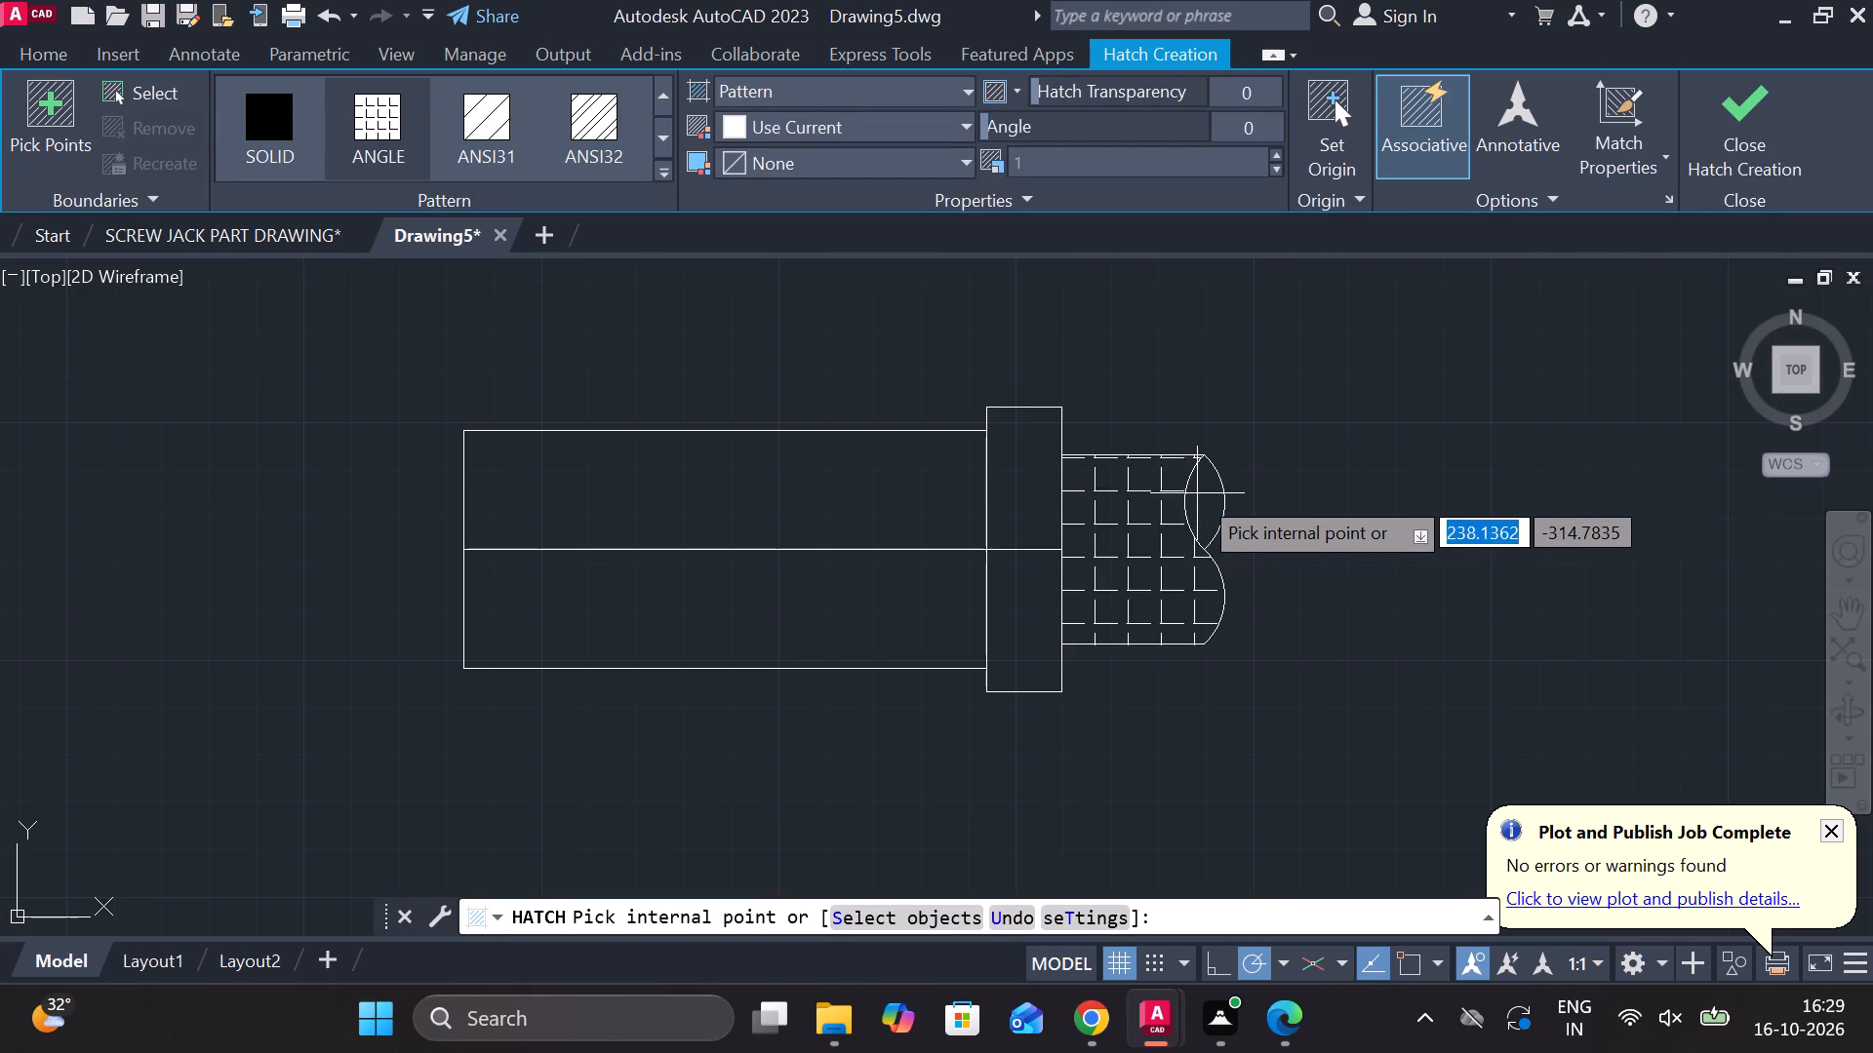
pyautogui.click(621, 164)
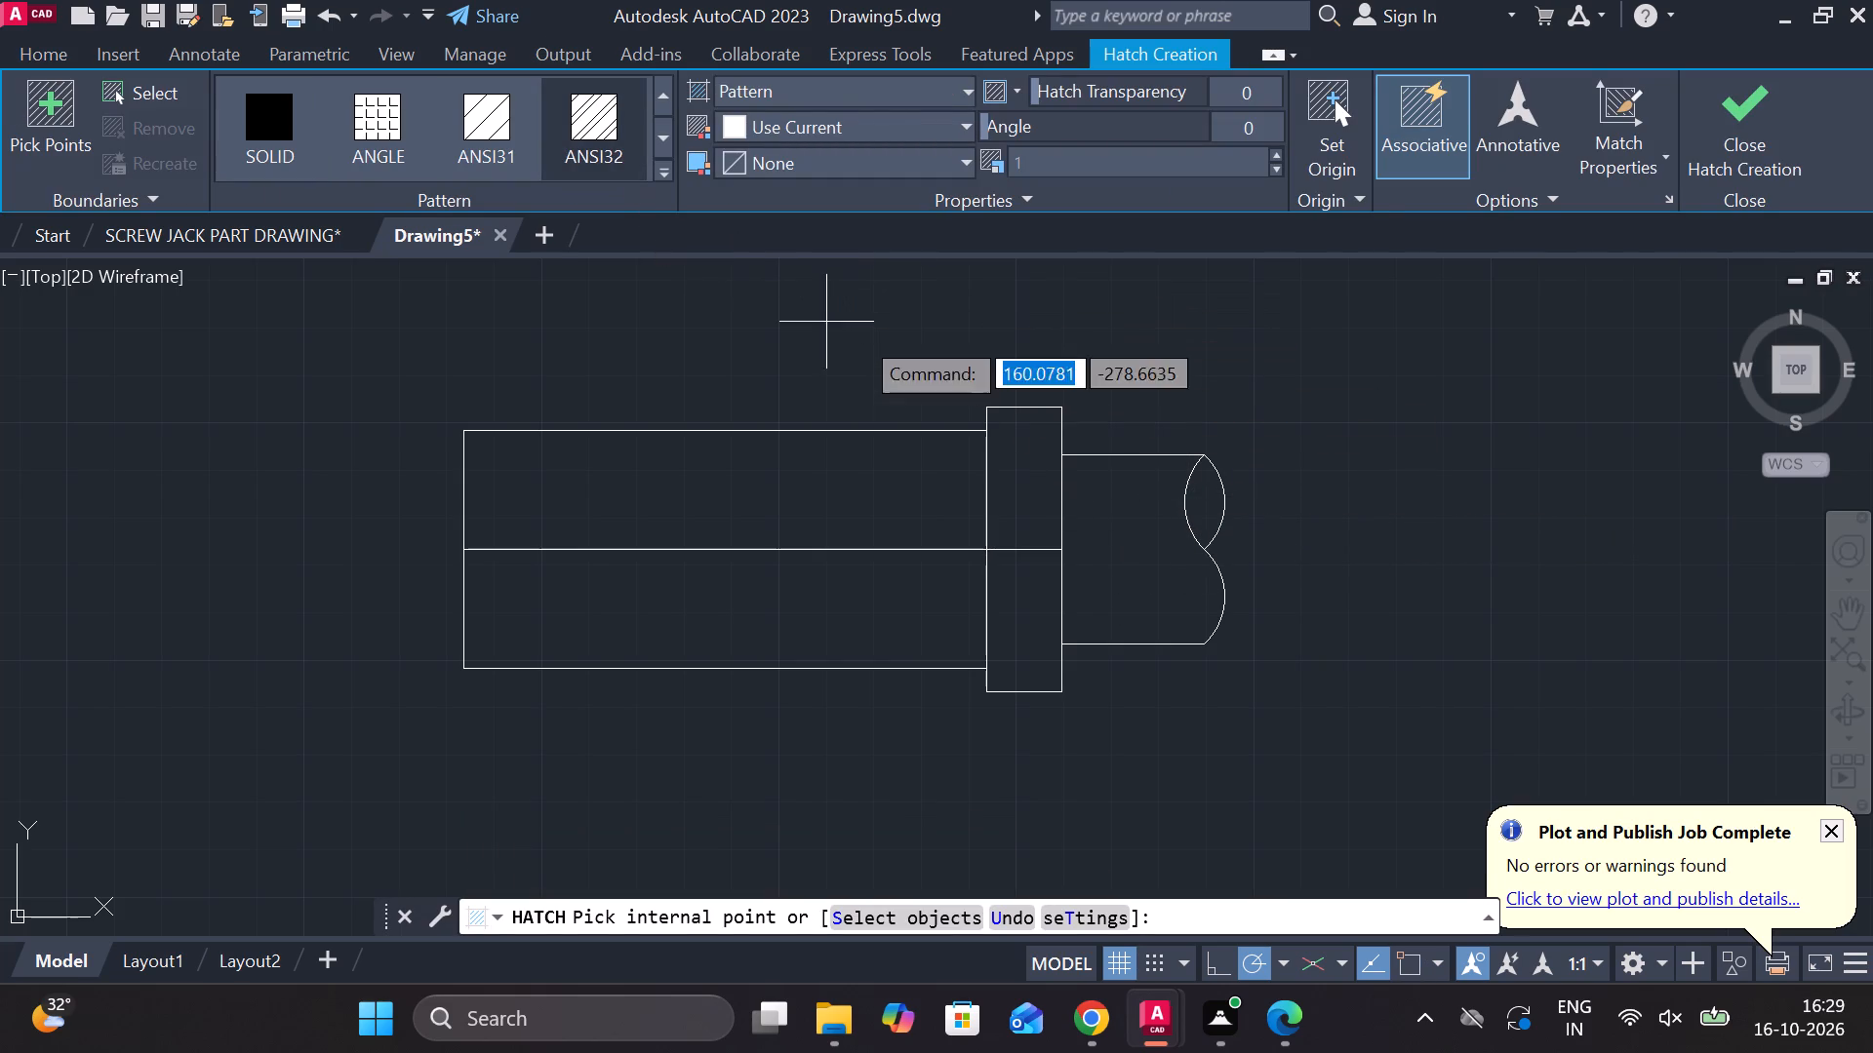
pyautogui.click(1022, 162)
pyautogui.write('.2')
pyautogui.press('Return')
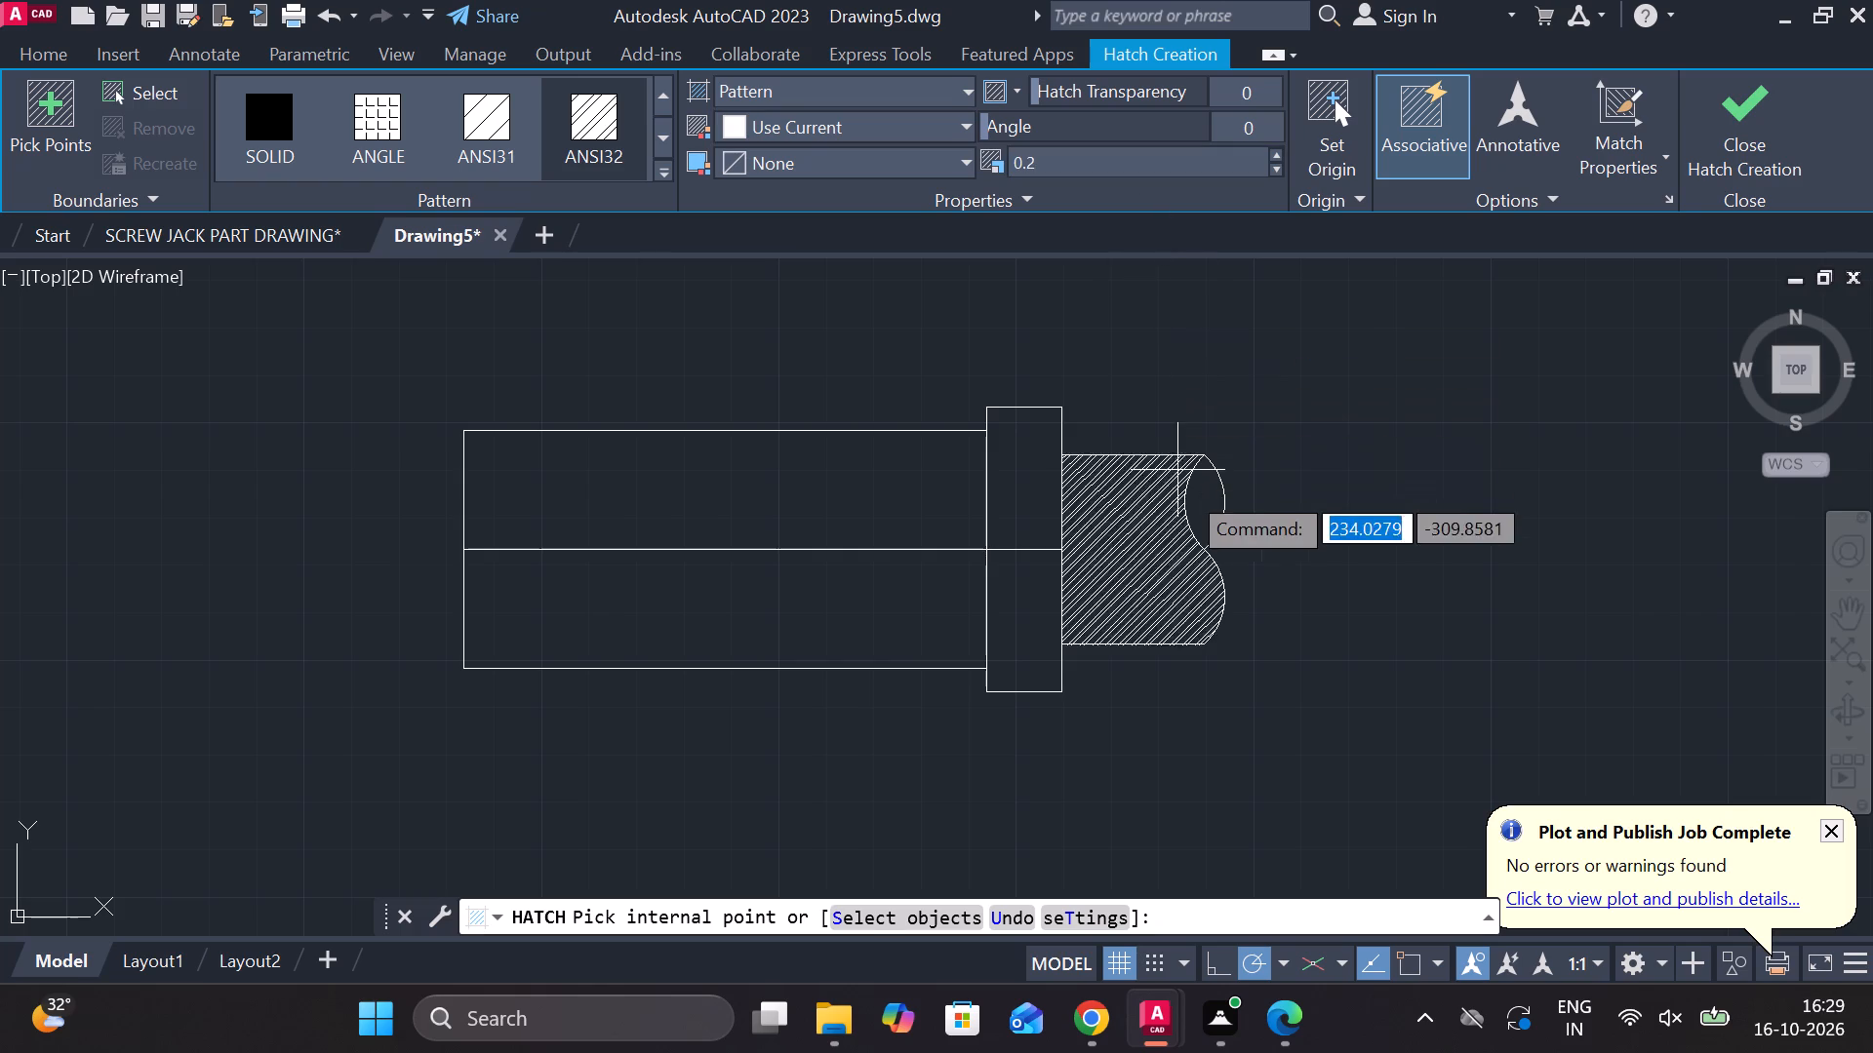
pyautogui.click(1201, 504)
pyautogui.click(1706, 174)
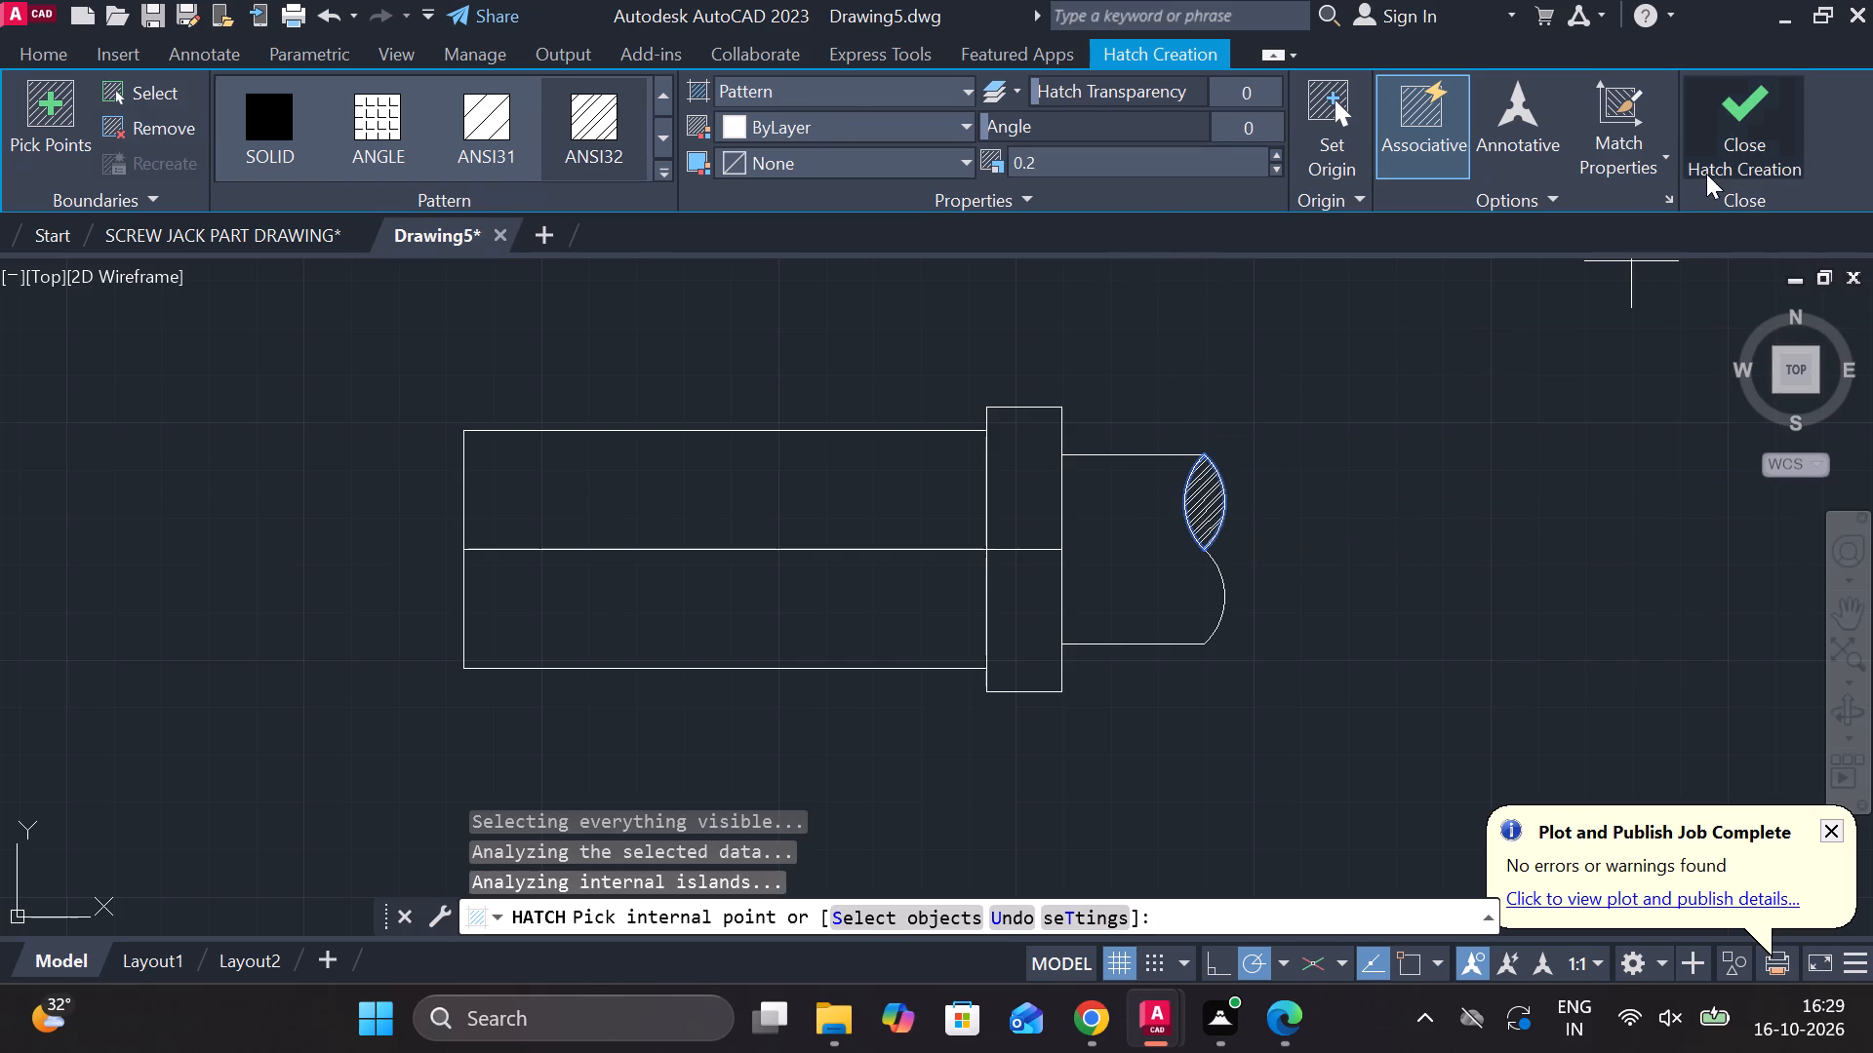
# Draw a vertical line about 59 long across the large cylinder, starting 24 left of the collar's lower left corner.
pyautogui.scroll(-3, 1455, 302)
pyautogui.scroll(1, 1280, 385)
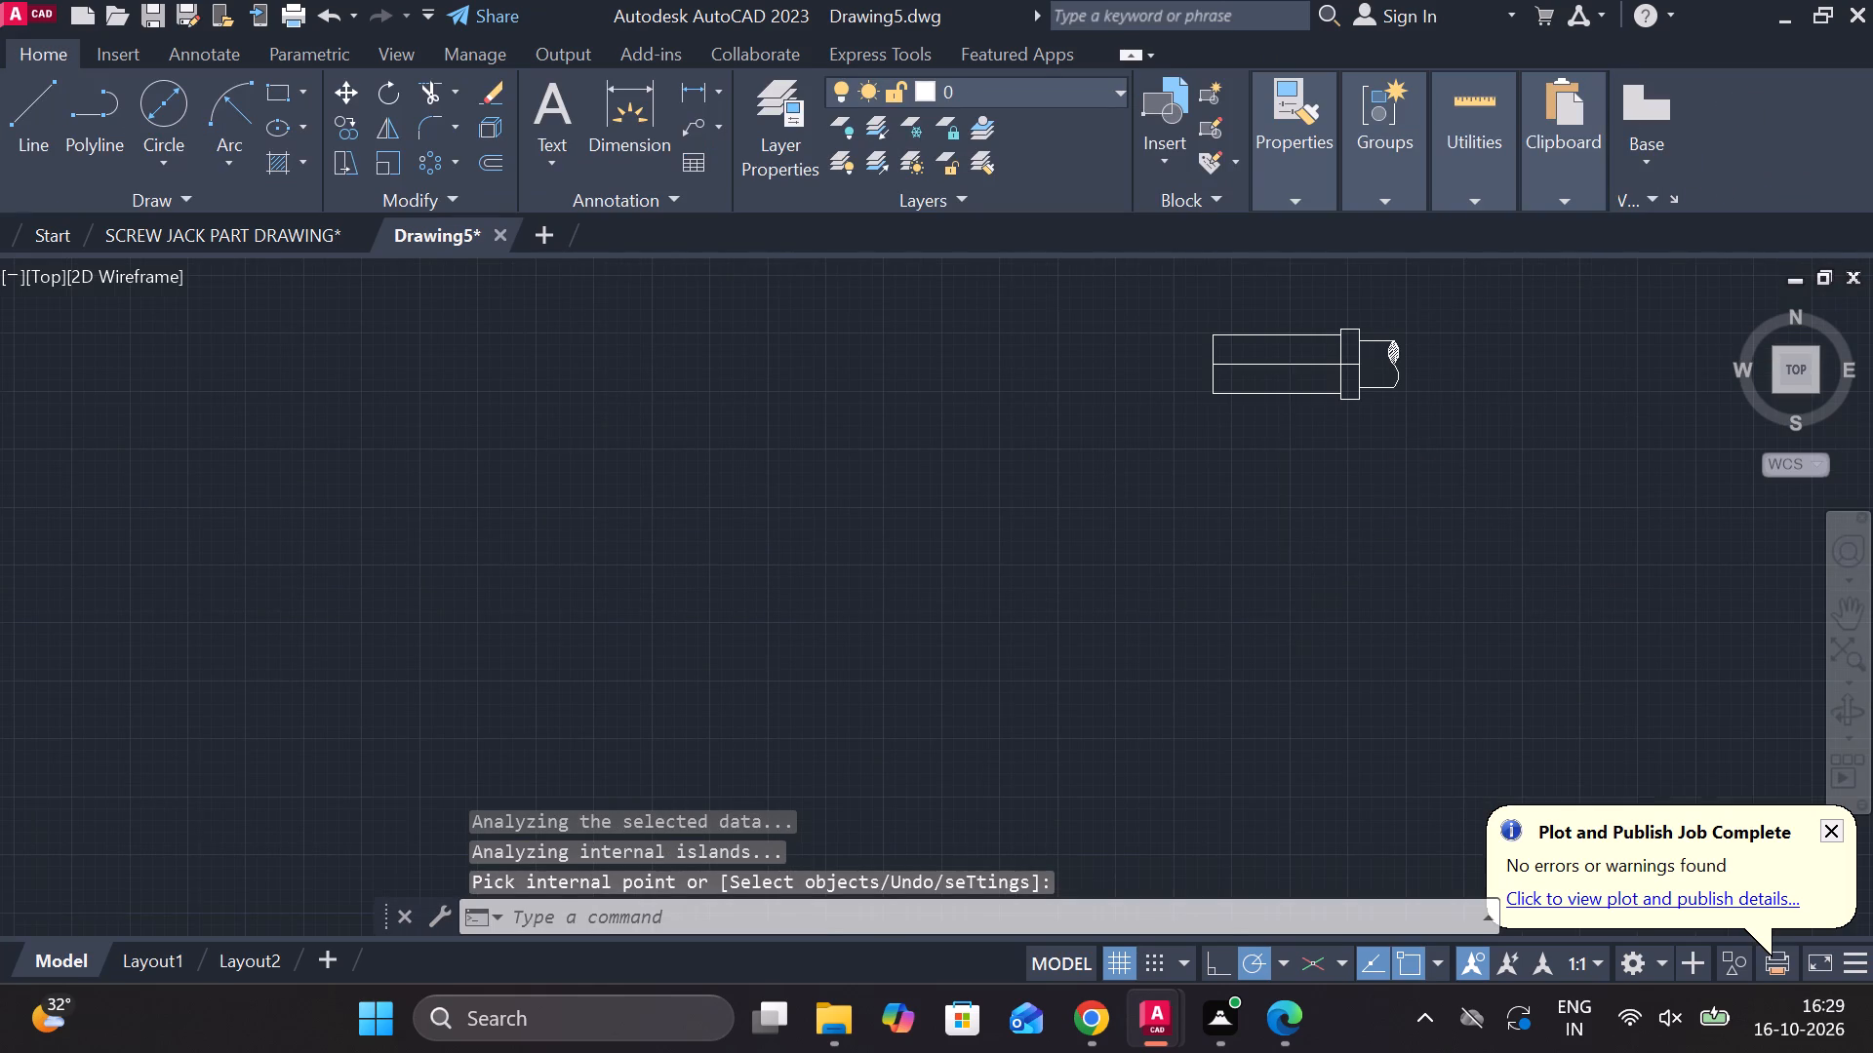
pyautogui.moveTo(1280, 385); pyautogui.dragTo(978, 467, button='middle')
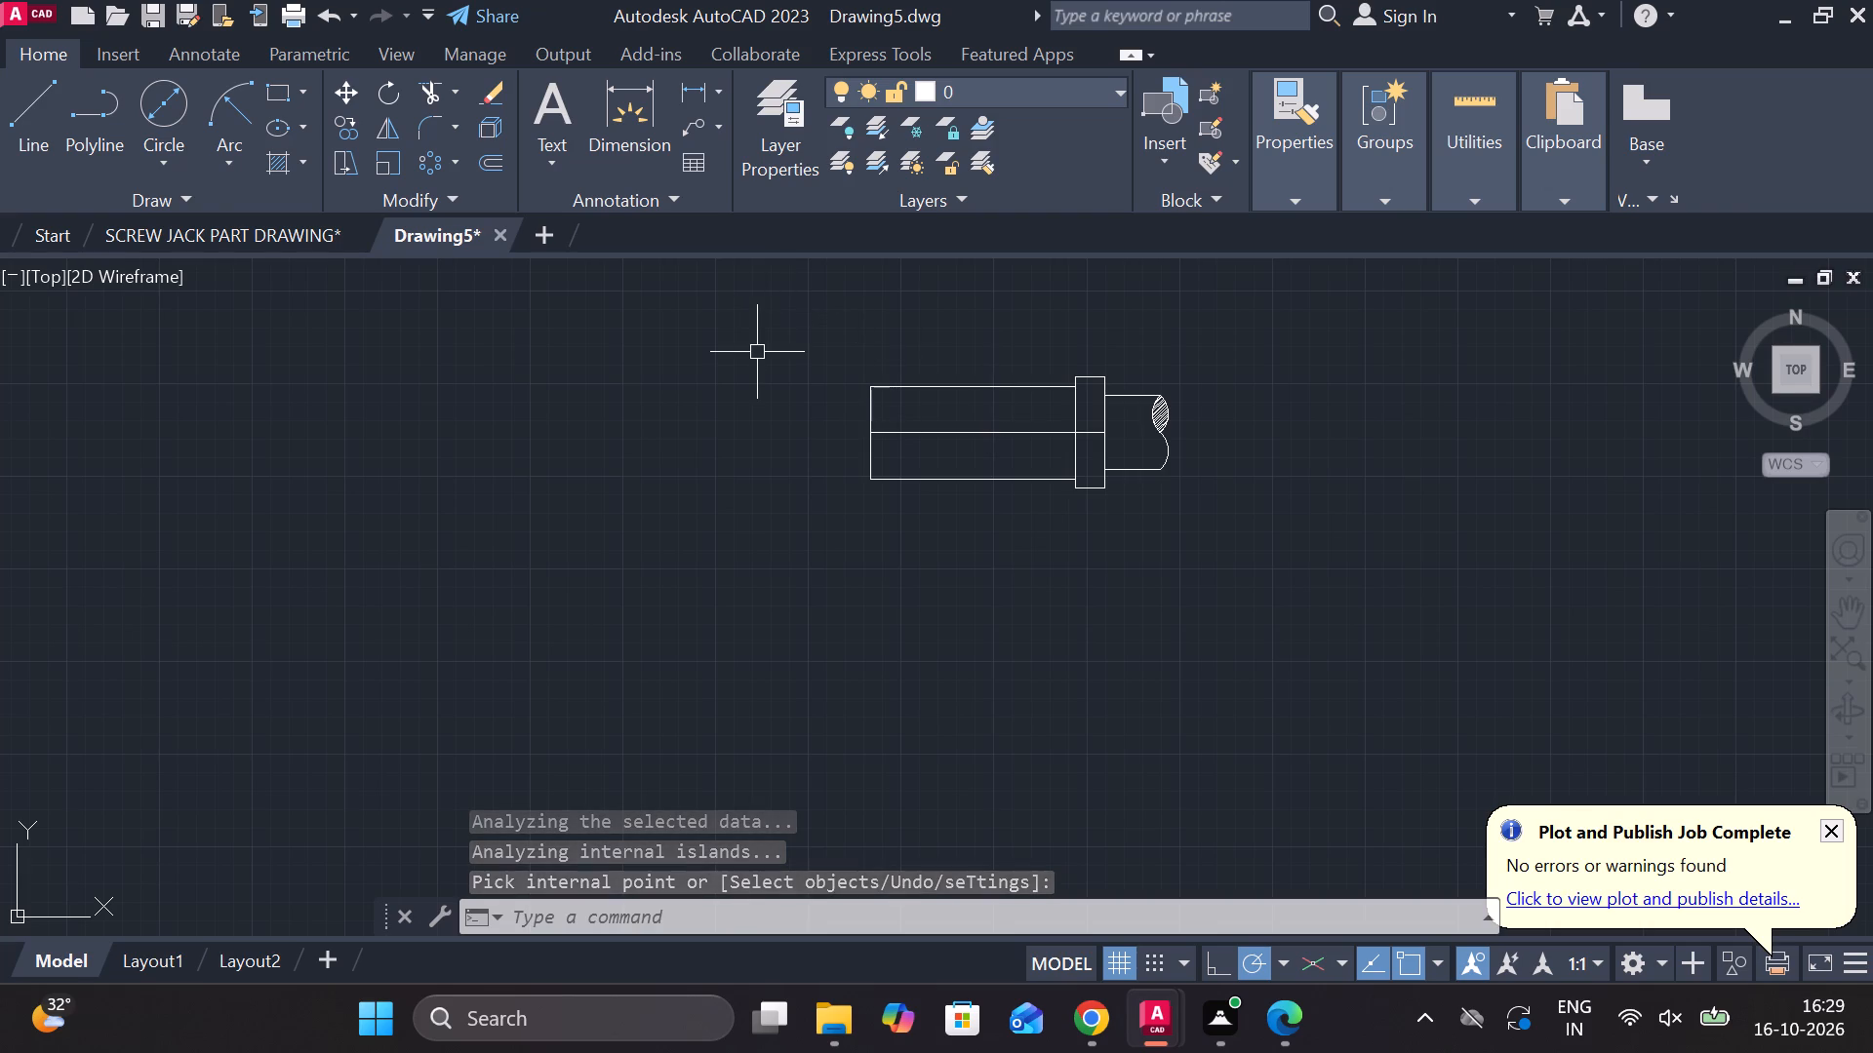
pyautogui.moveTo(742, 361); pyautogui.dragTo(688, 350, button='middle')
pyautogui.scroll(2, 890, 432)
pyautogui.press('Escape')
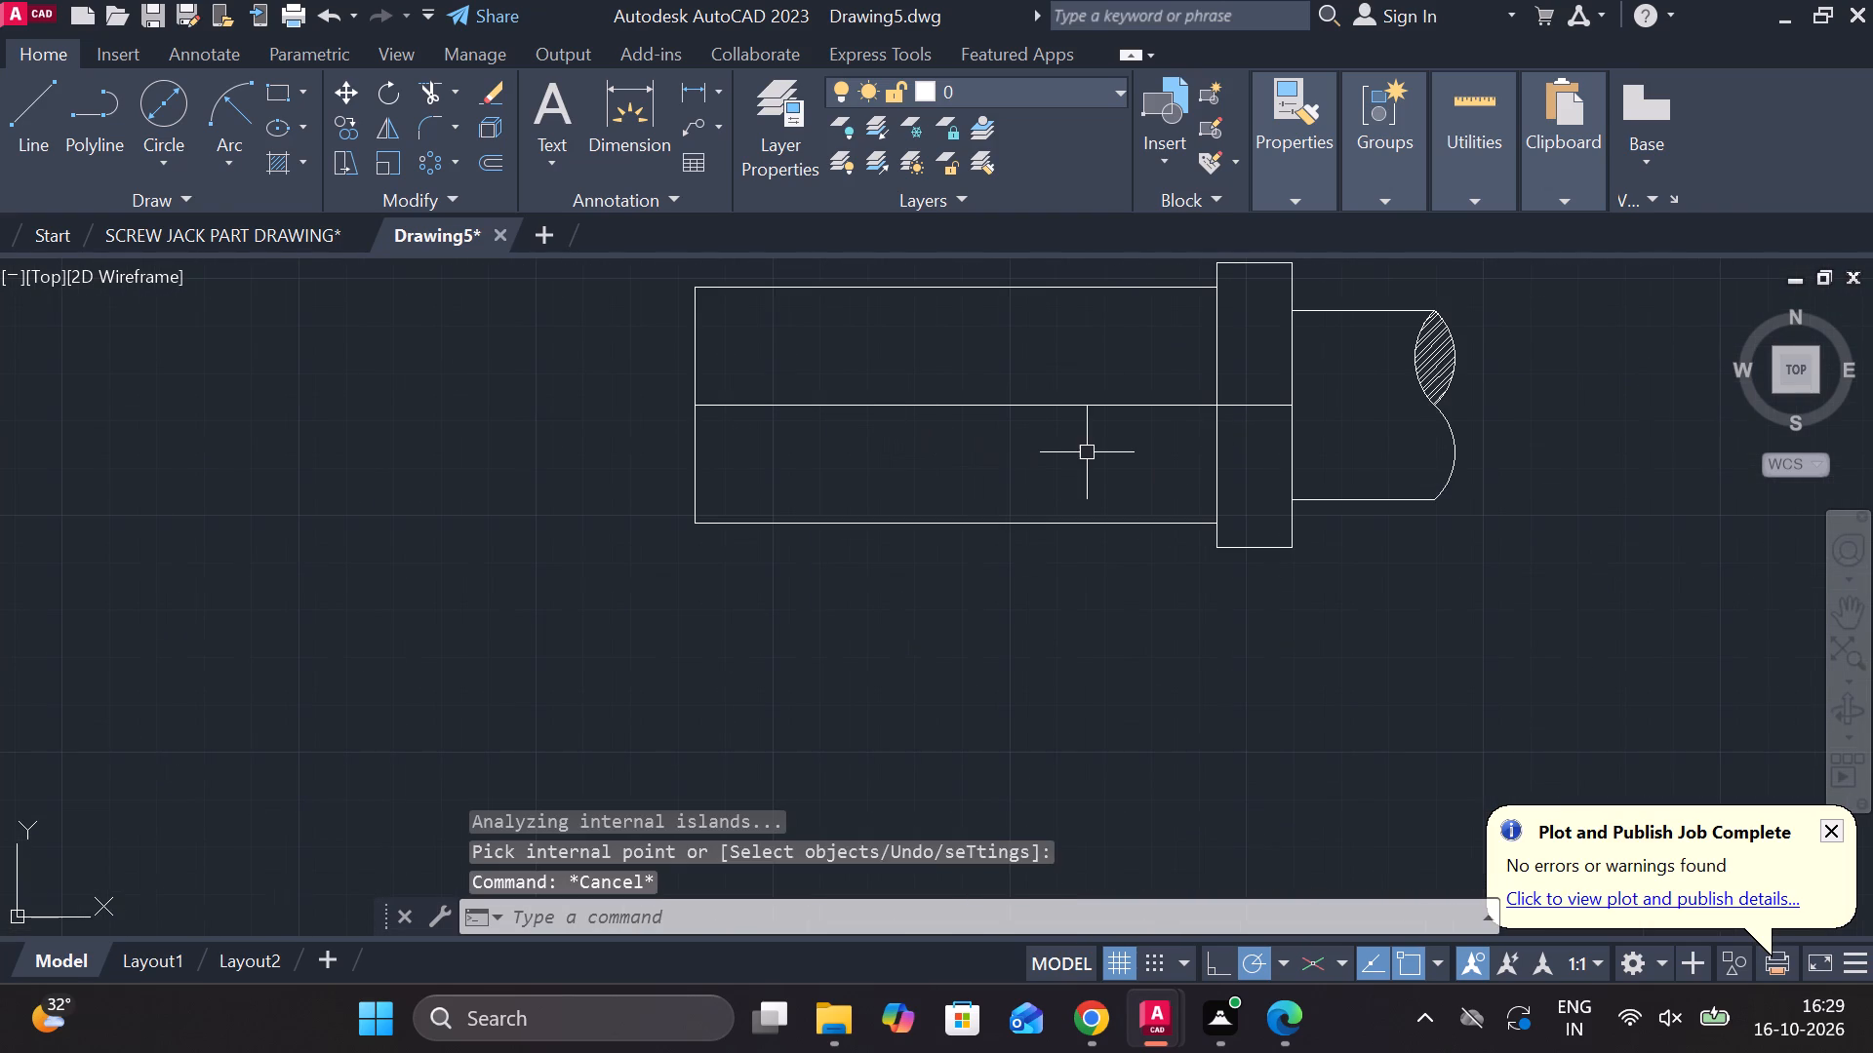
pyautogui.press('l')
pyautogui.press('Return')
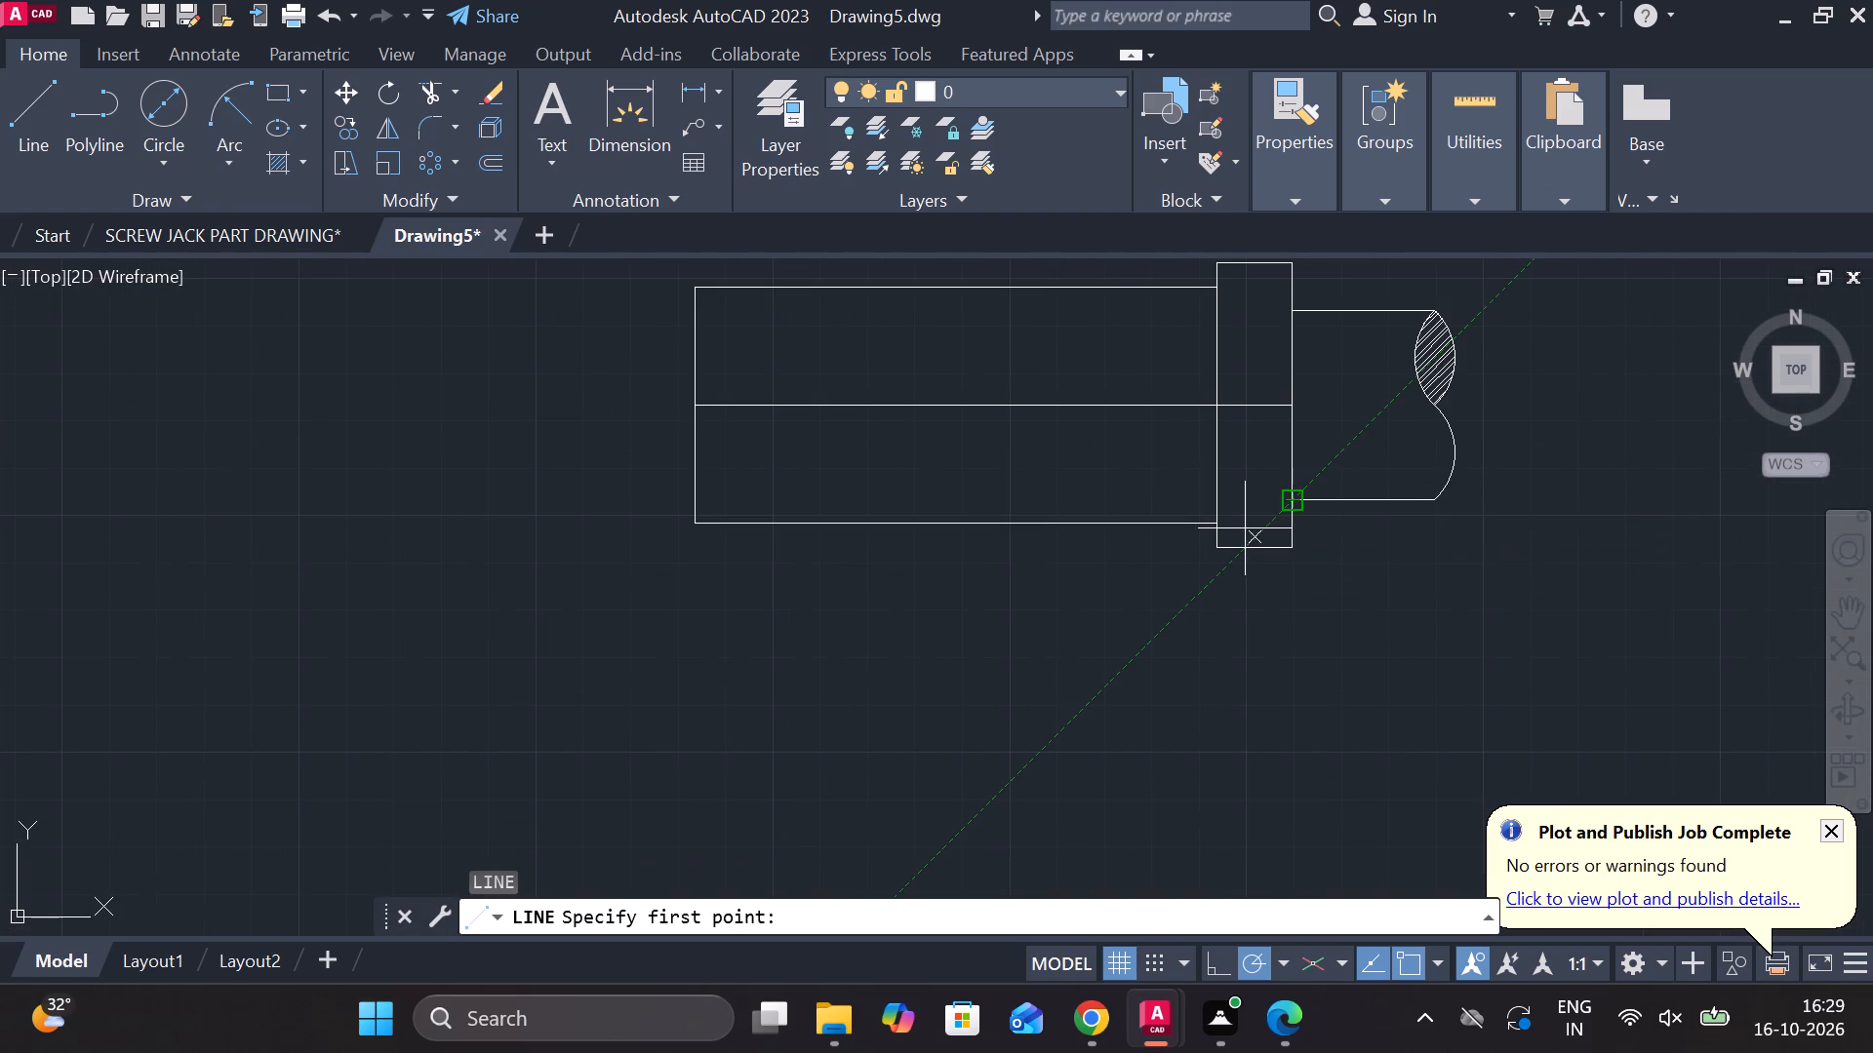
pyautogui.scroll(1, 1245, 528)
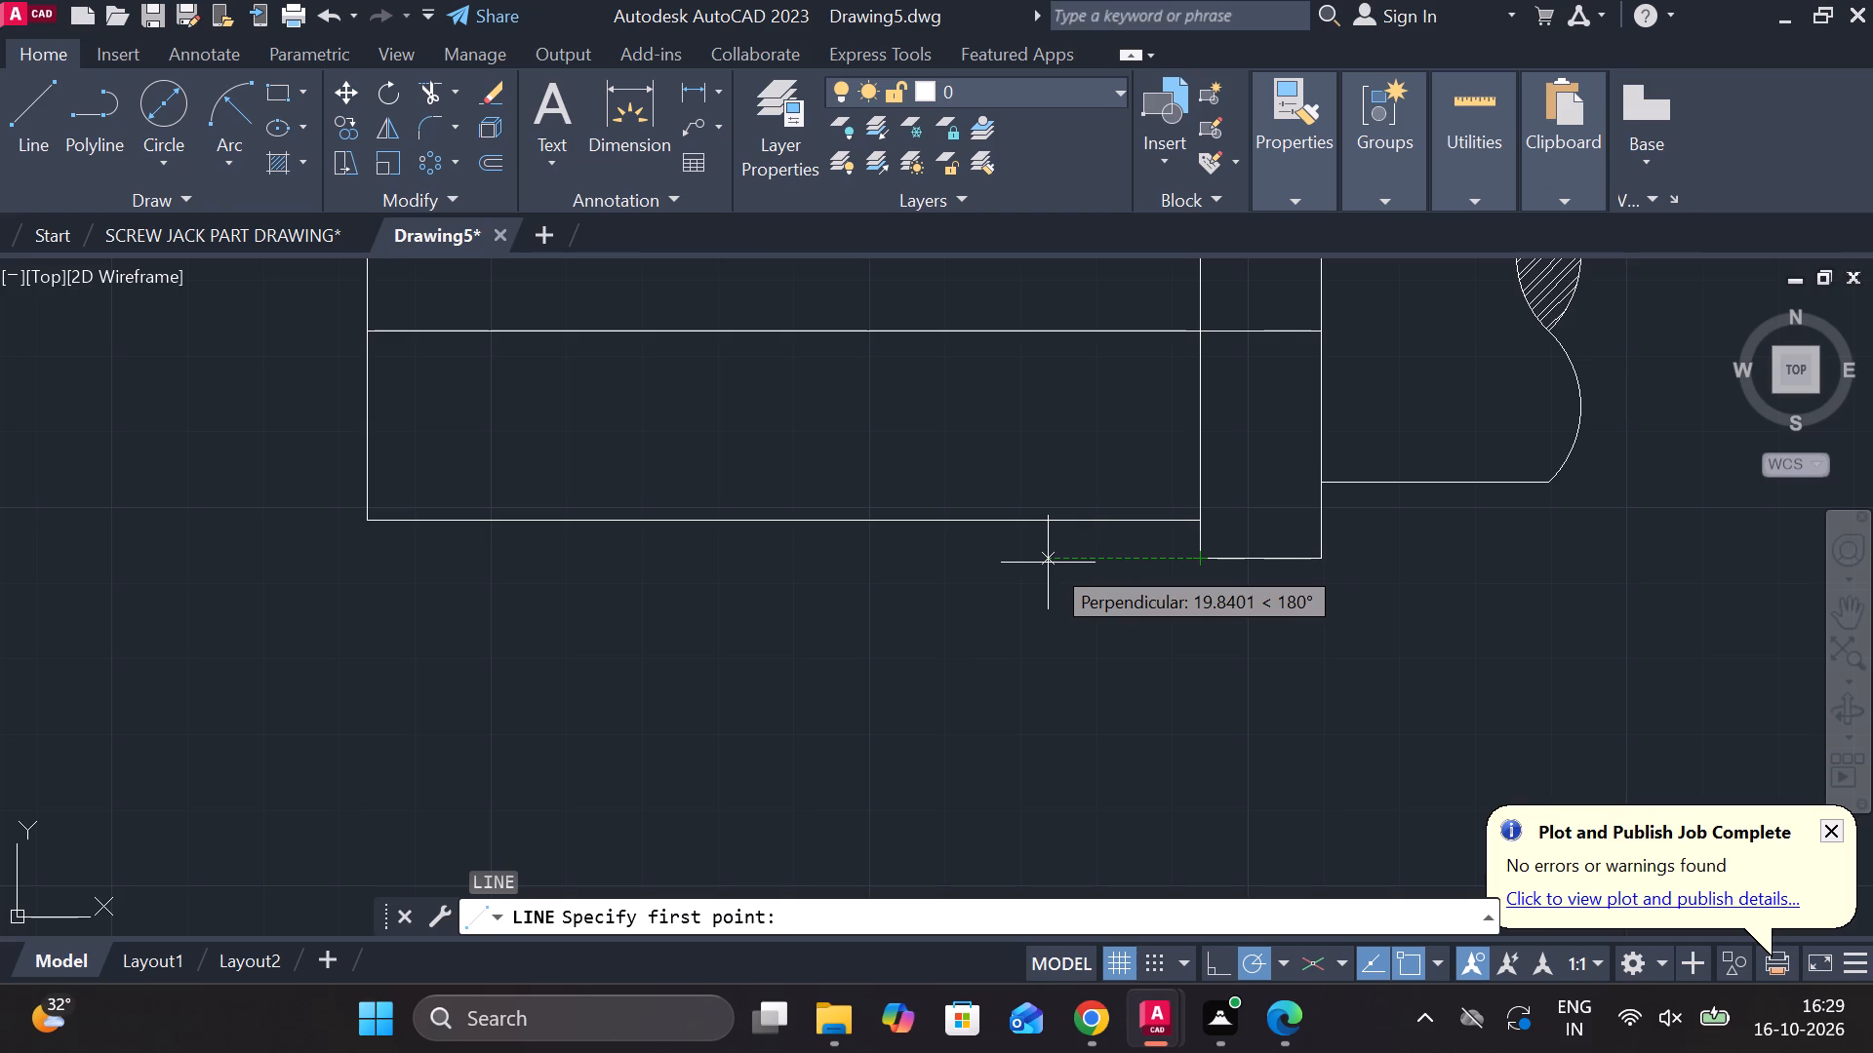
pyautogui.write('24')
pyautogui.press('space')
pyautogui.moveTo(1049, 562); pyautogui.dragTo(1017, 720, button='middle')
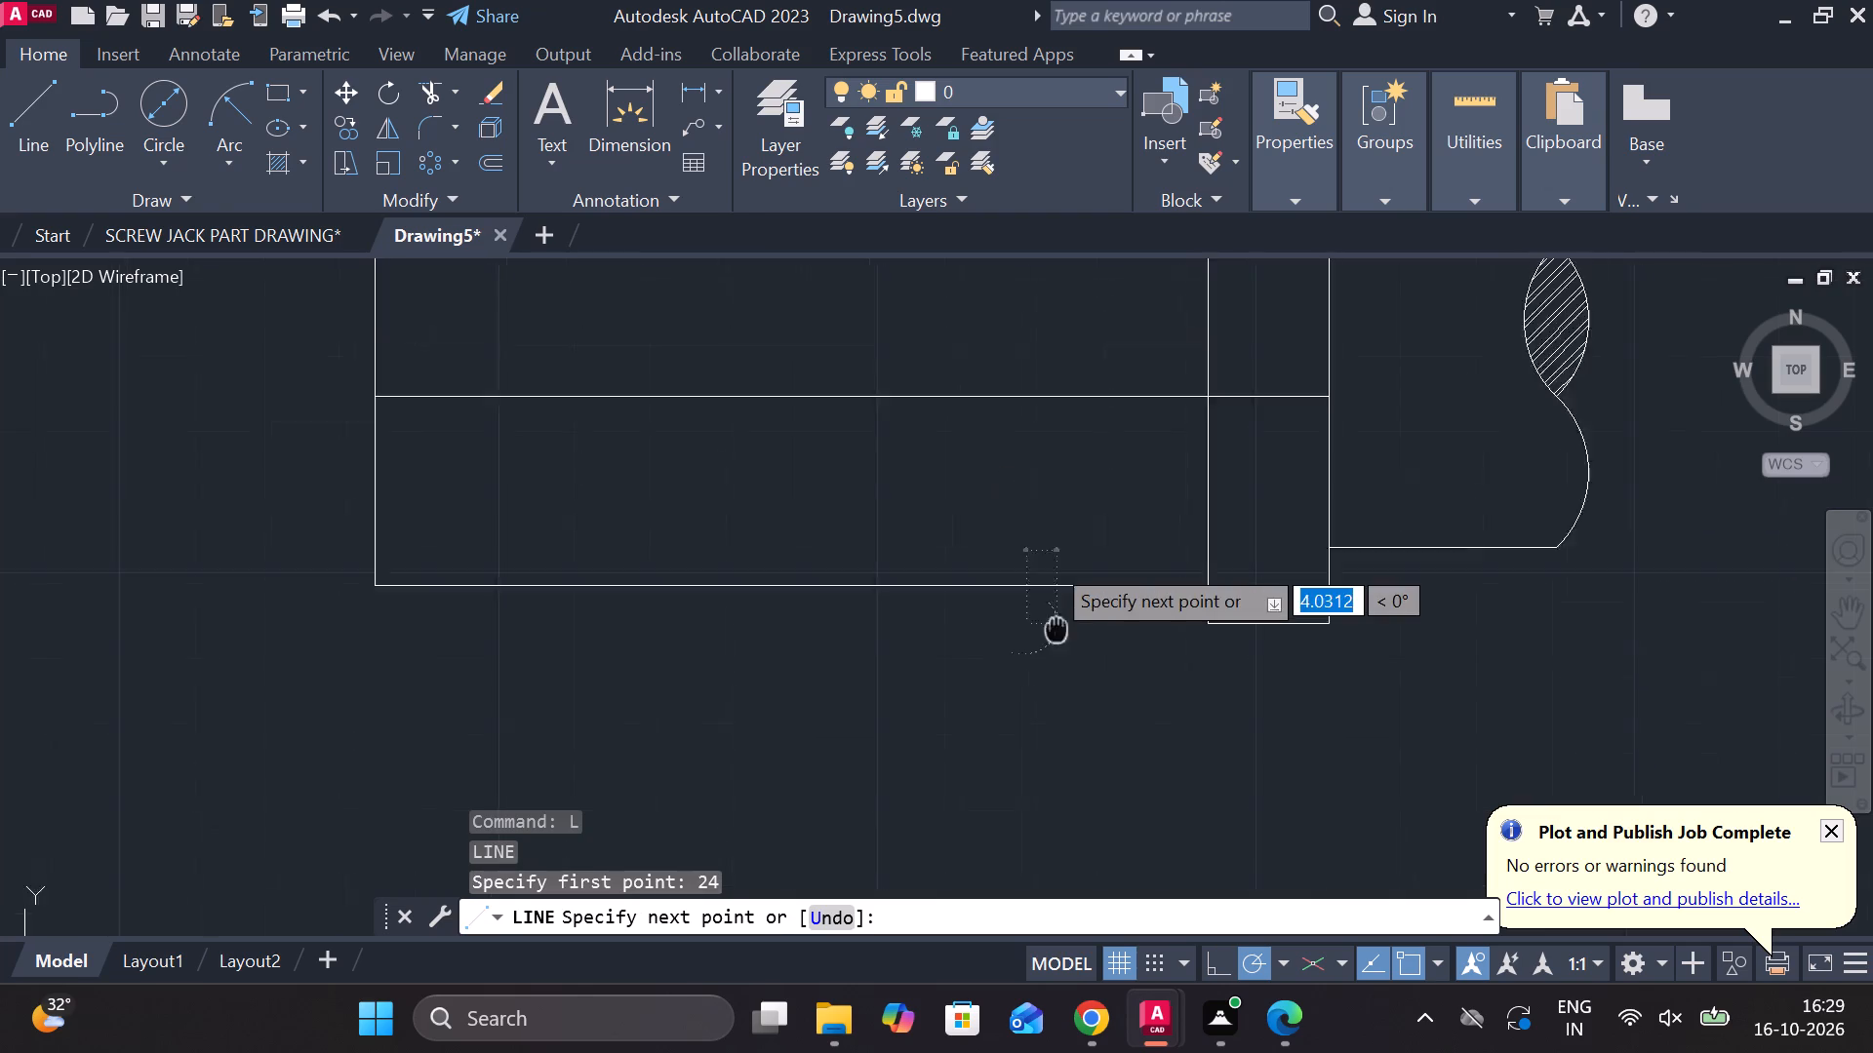
pyautogui.moveTo(1017, 720); pyautogui.dragTo(994, 766, button='middle')
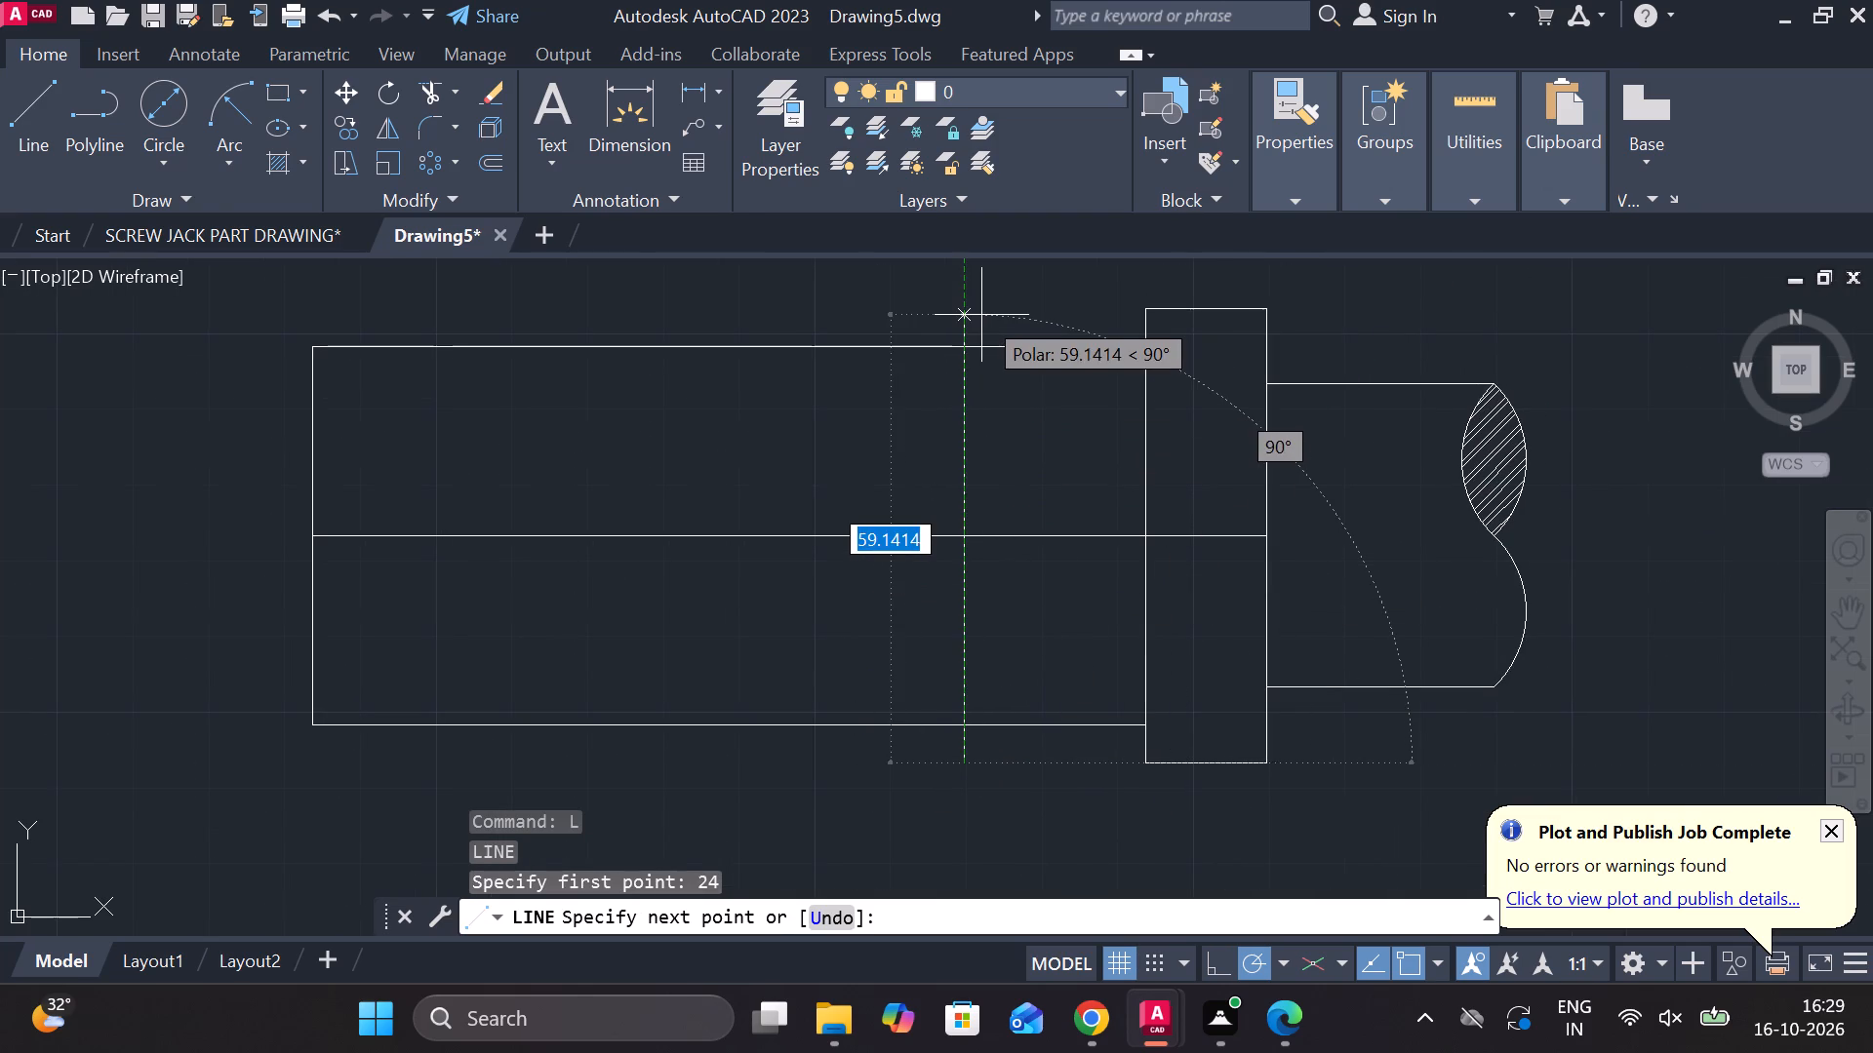
pyautogui.click(981, 315)
pyautogui.press('Escape')
# Trim the vertical line's overhanging ends above and below the large cylinder's edges.
pyautogui.write('TR')
pyautogui.press('space')
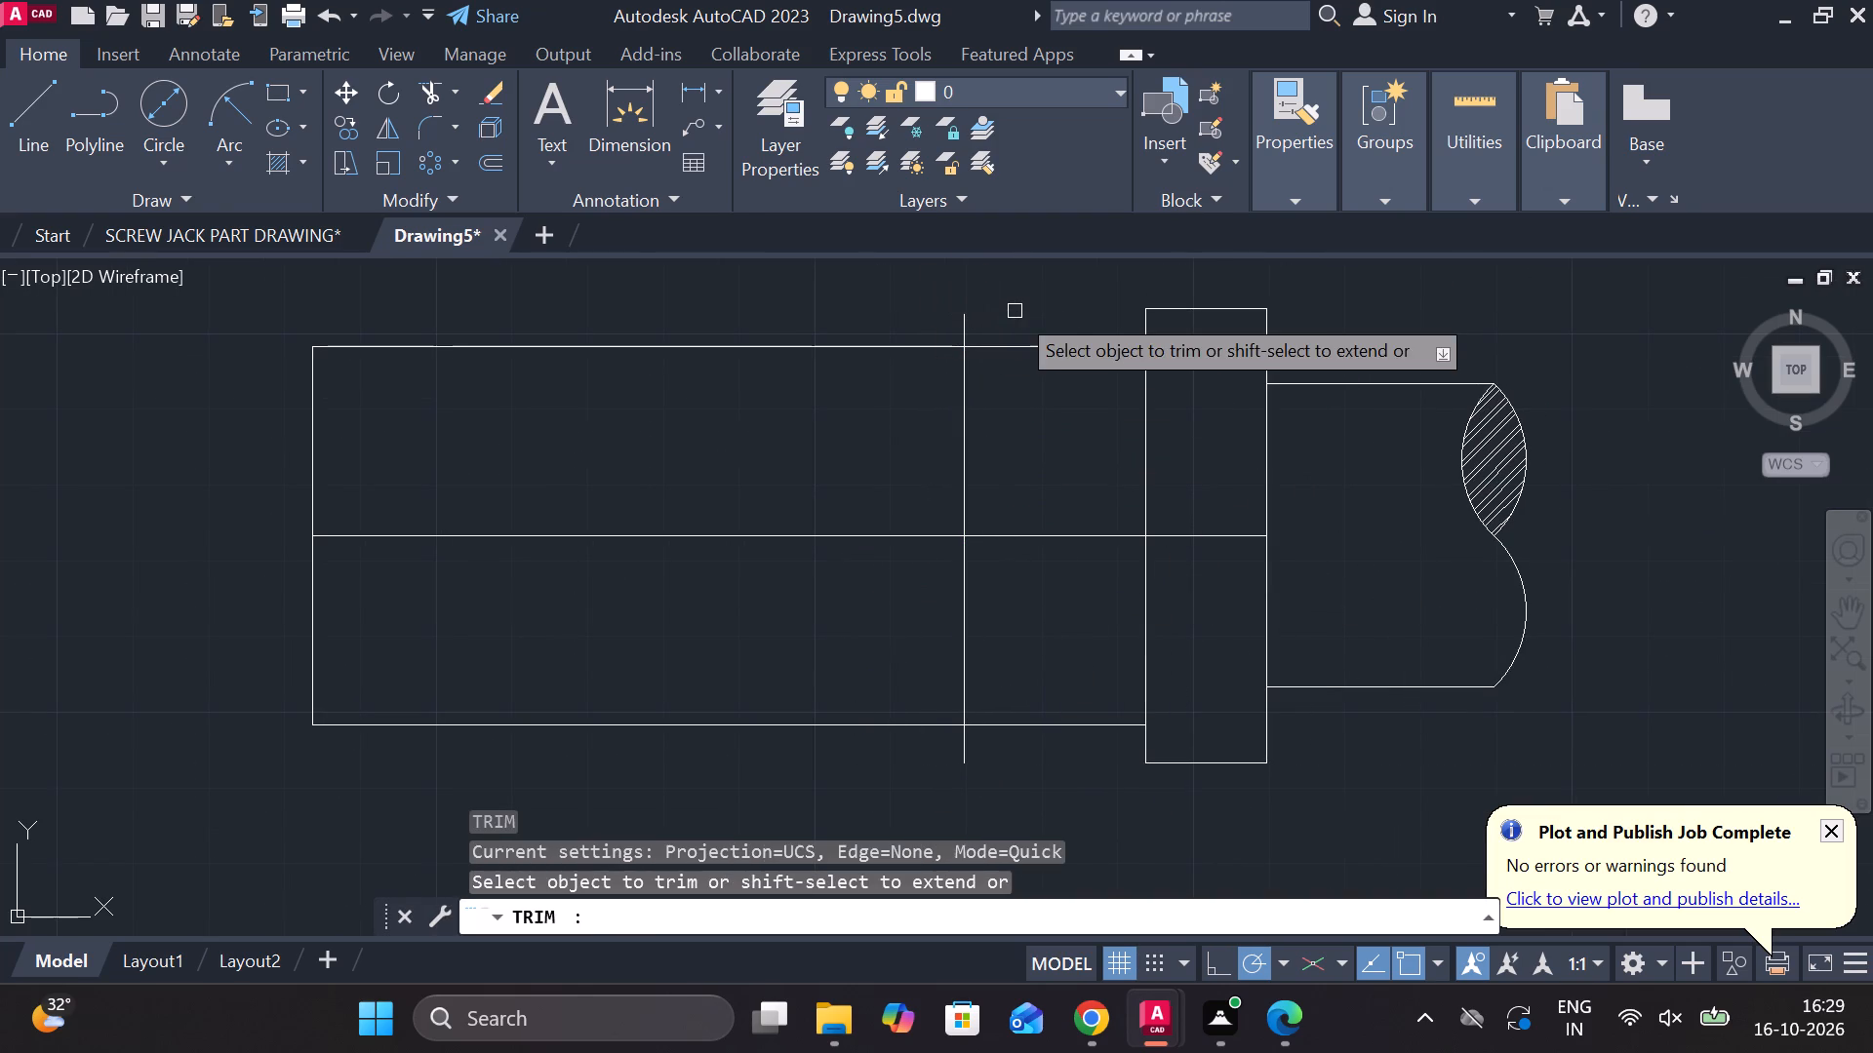
pyautogui.click(963, 327)
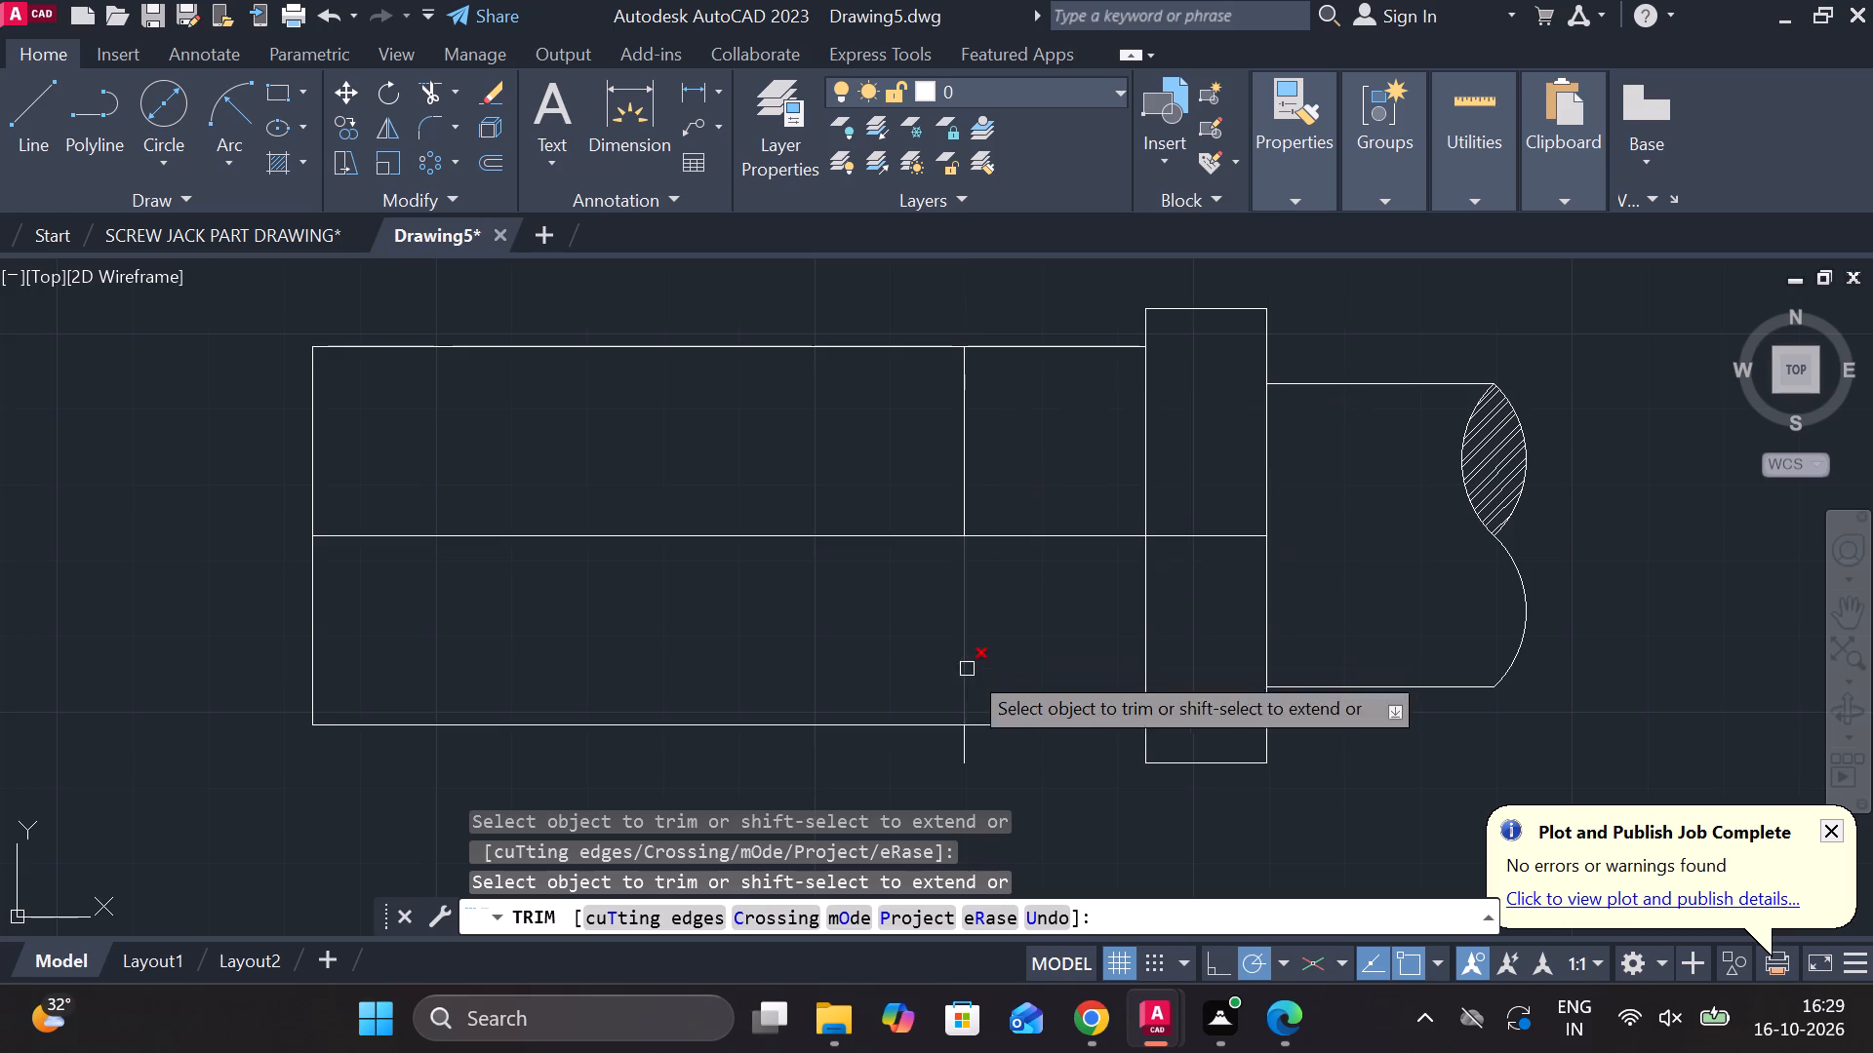
pyautogui.click(956, 752)
pyautogui.click(971, 752)
pyautogui.press('Escape')
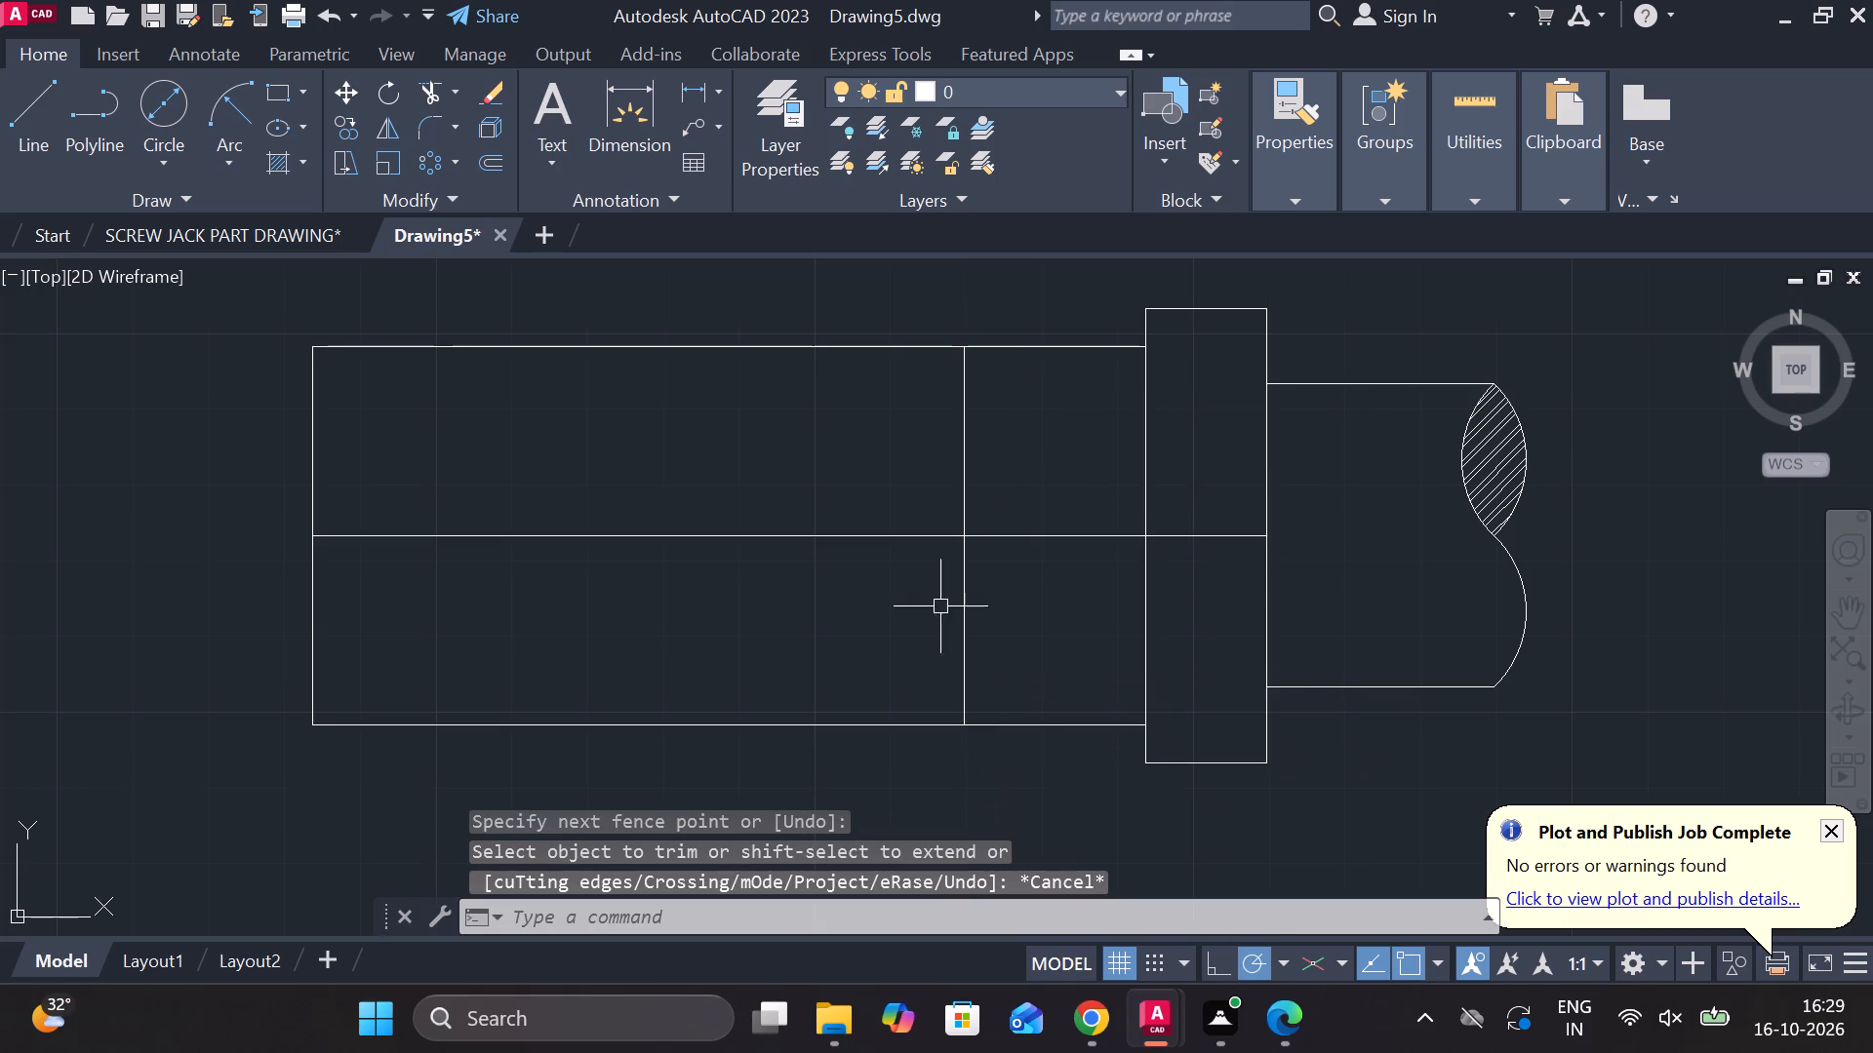
# Lengthen the horizontal centre line at its right end so it runs past the shank's broken end.
pyautogui.click(971, 437)
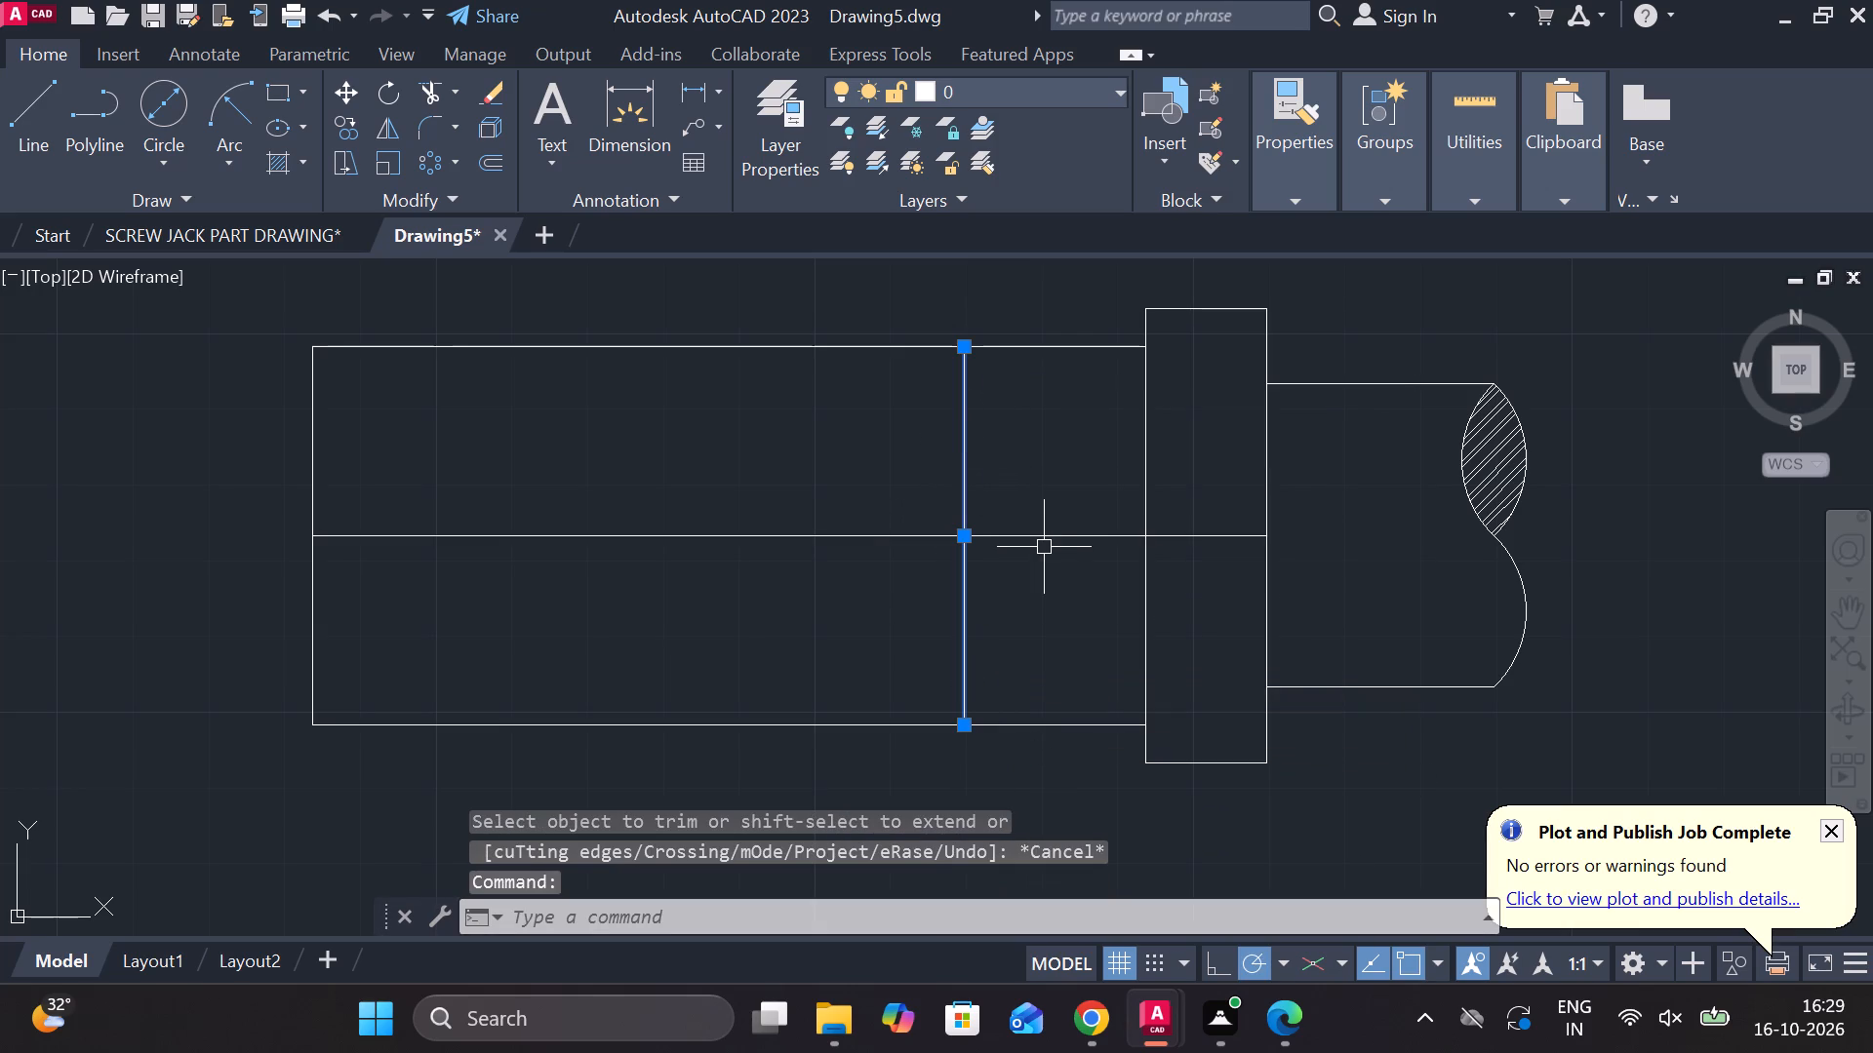
pyautogui.moveTo(1044, 539); pyautogui.dragTo(967, 534, button='middle')
pyautogui.press('Escape')
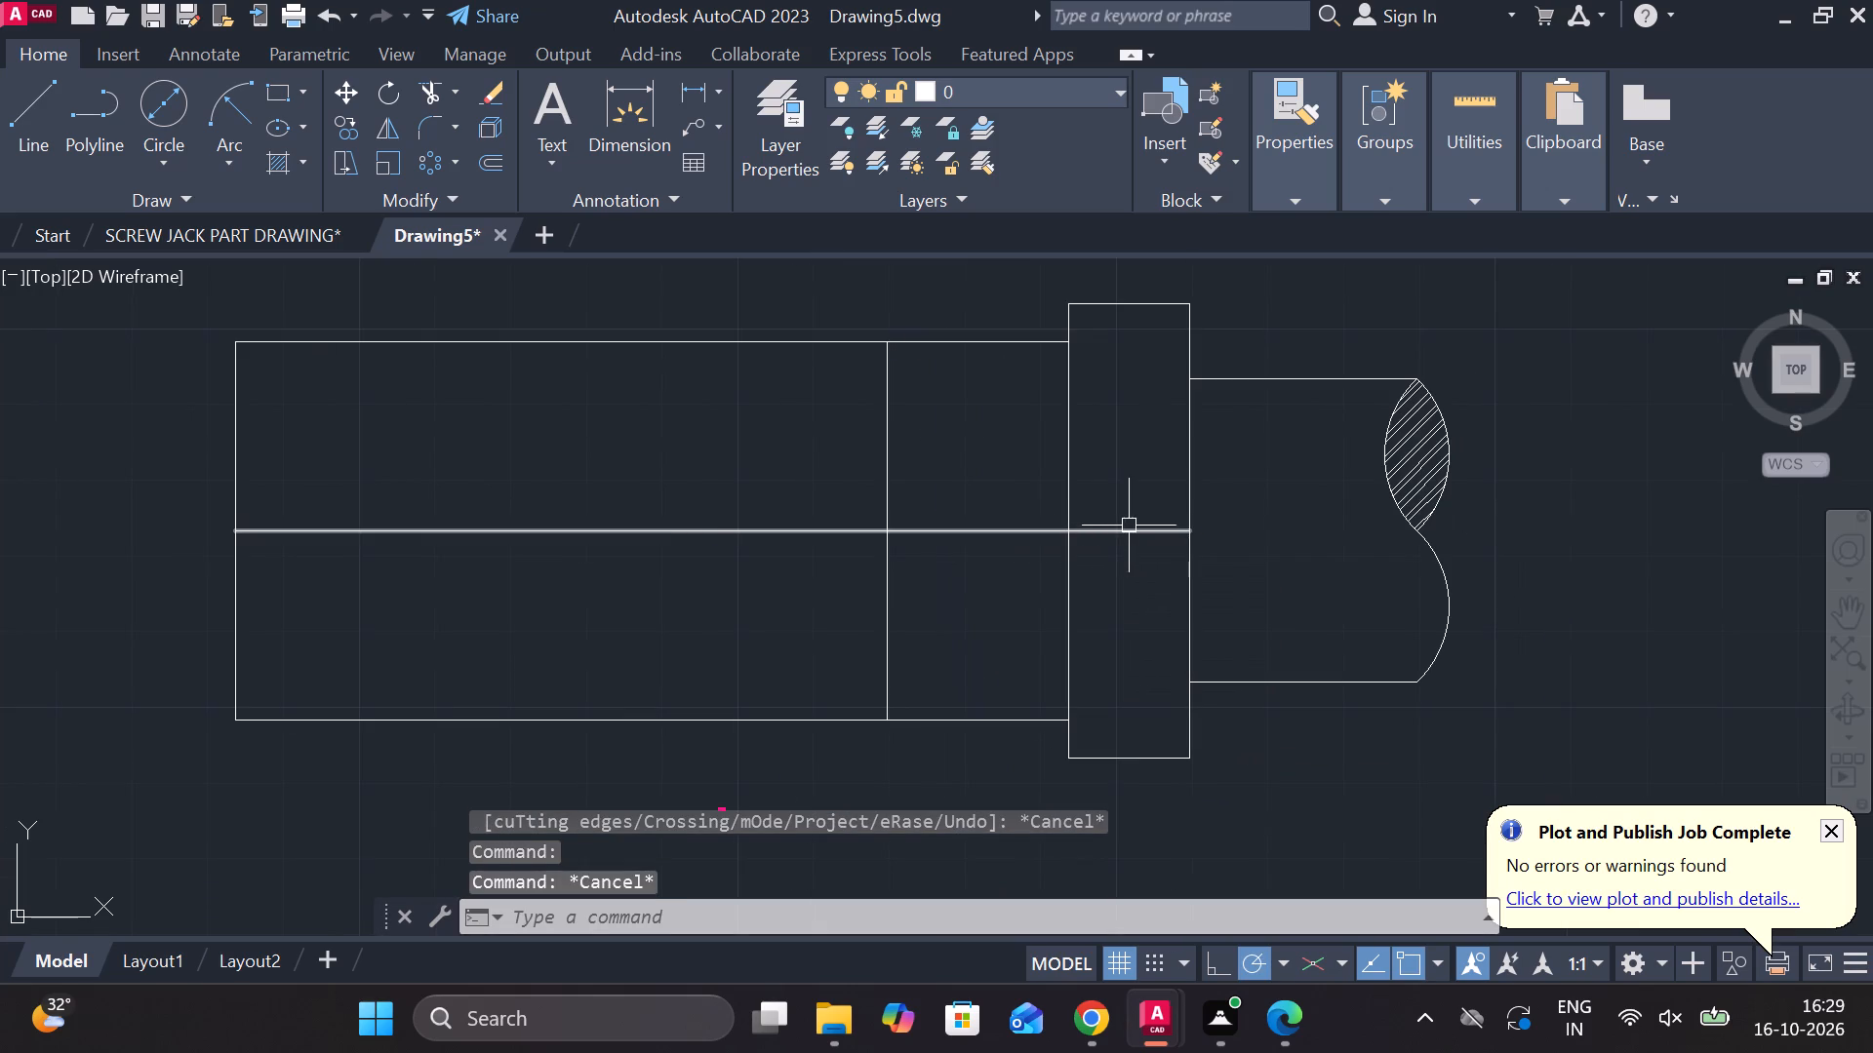
pyautogui.click(1130, 526)
pyautogui.click(1277, 607)
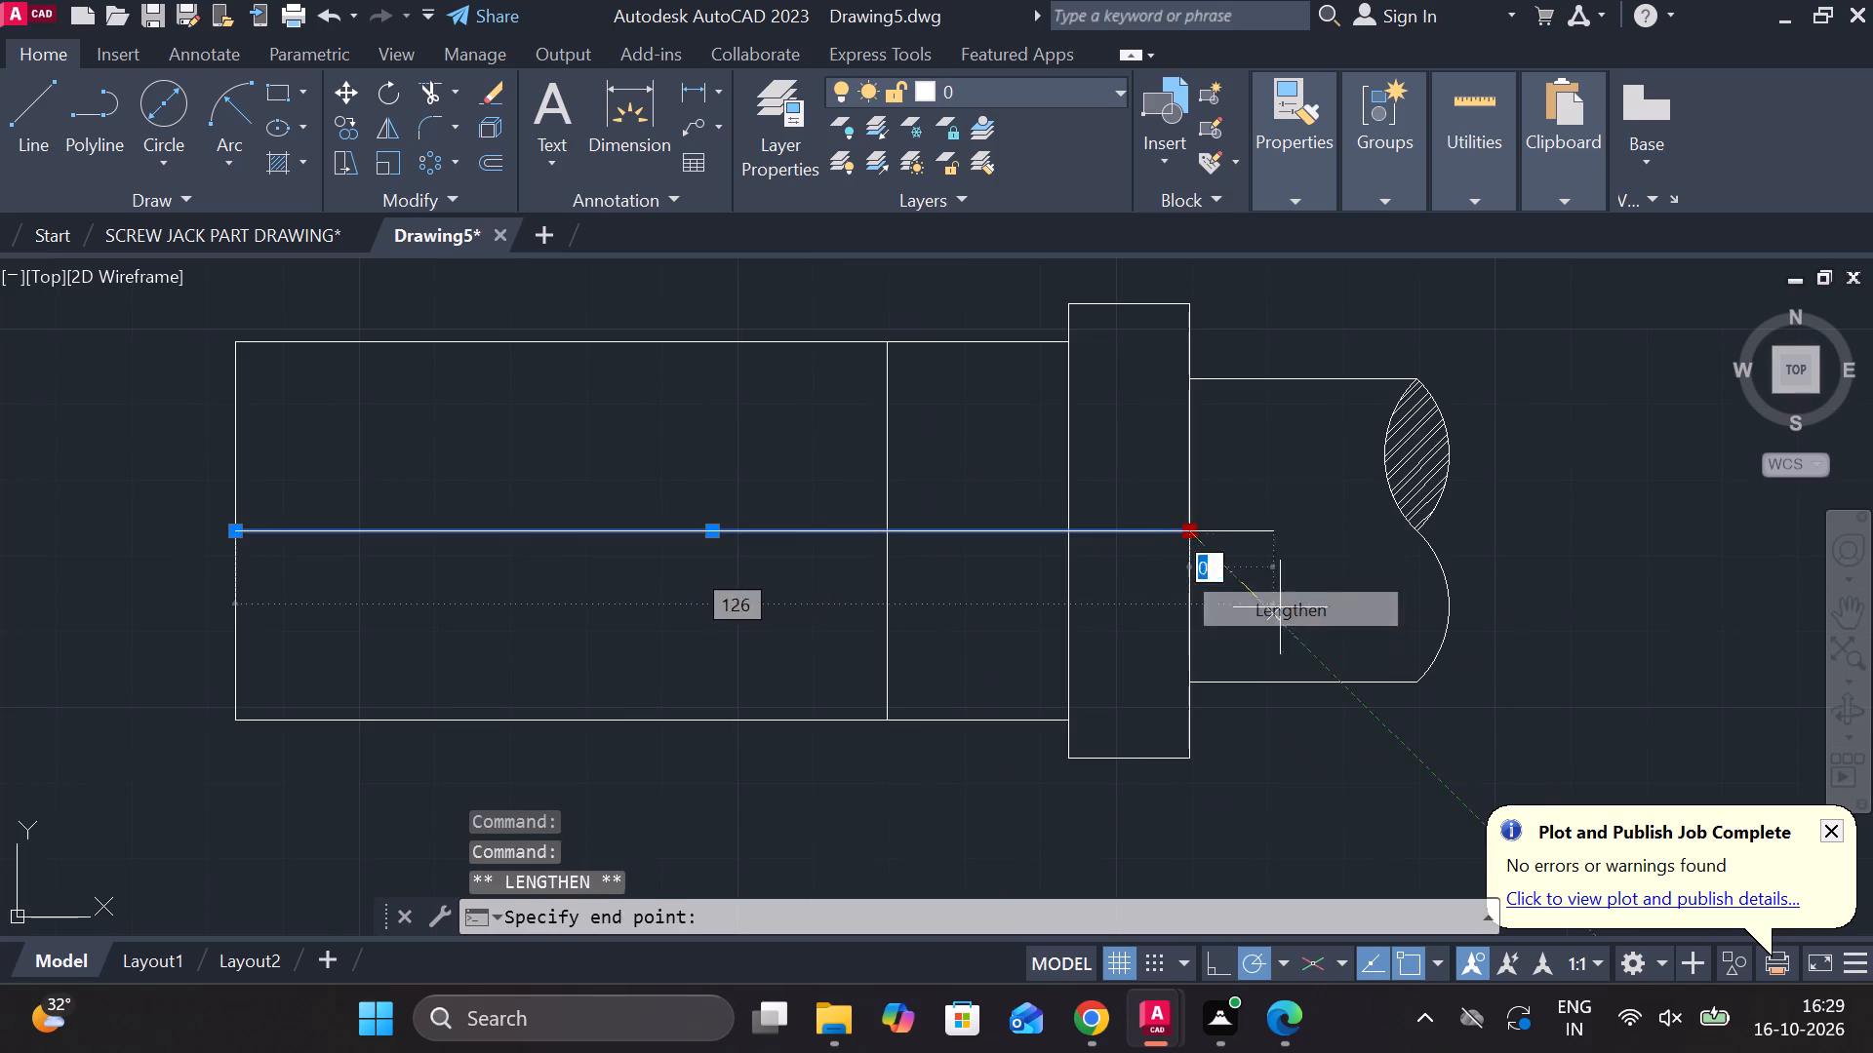
pyautogui.click(1527, 597)
pyautogui.moveTo(1335, 606); pyautogui.dragTo(1357, 609, button='middle')
pyautogui.press('Escape')
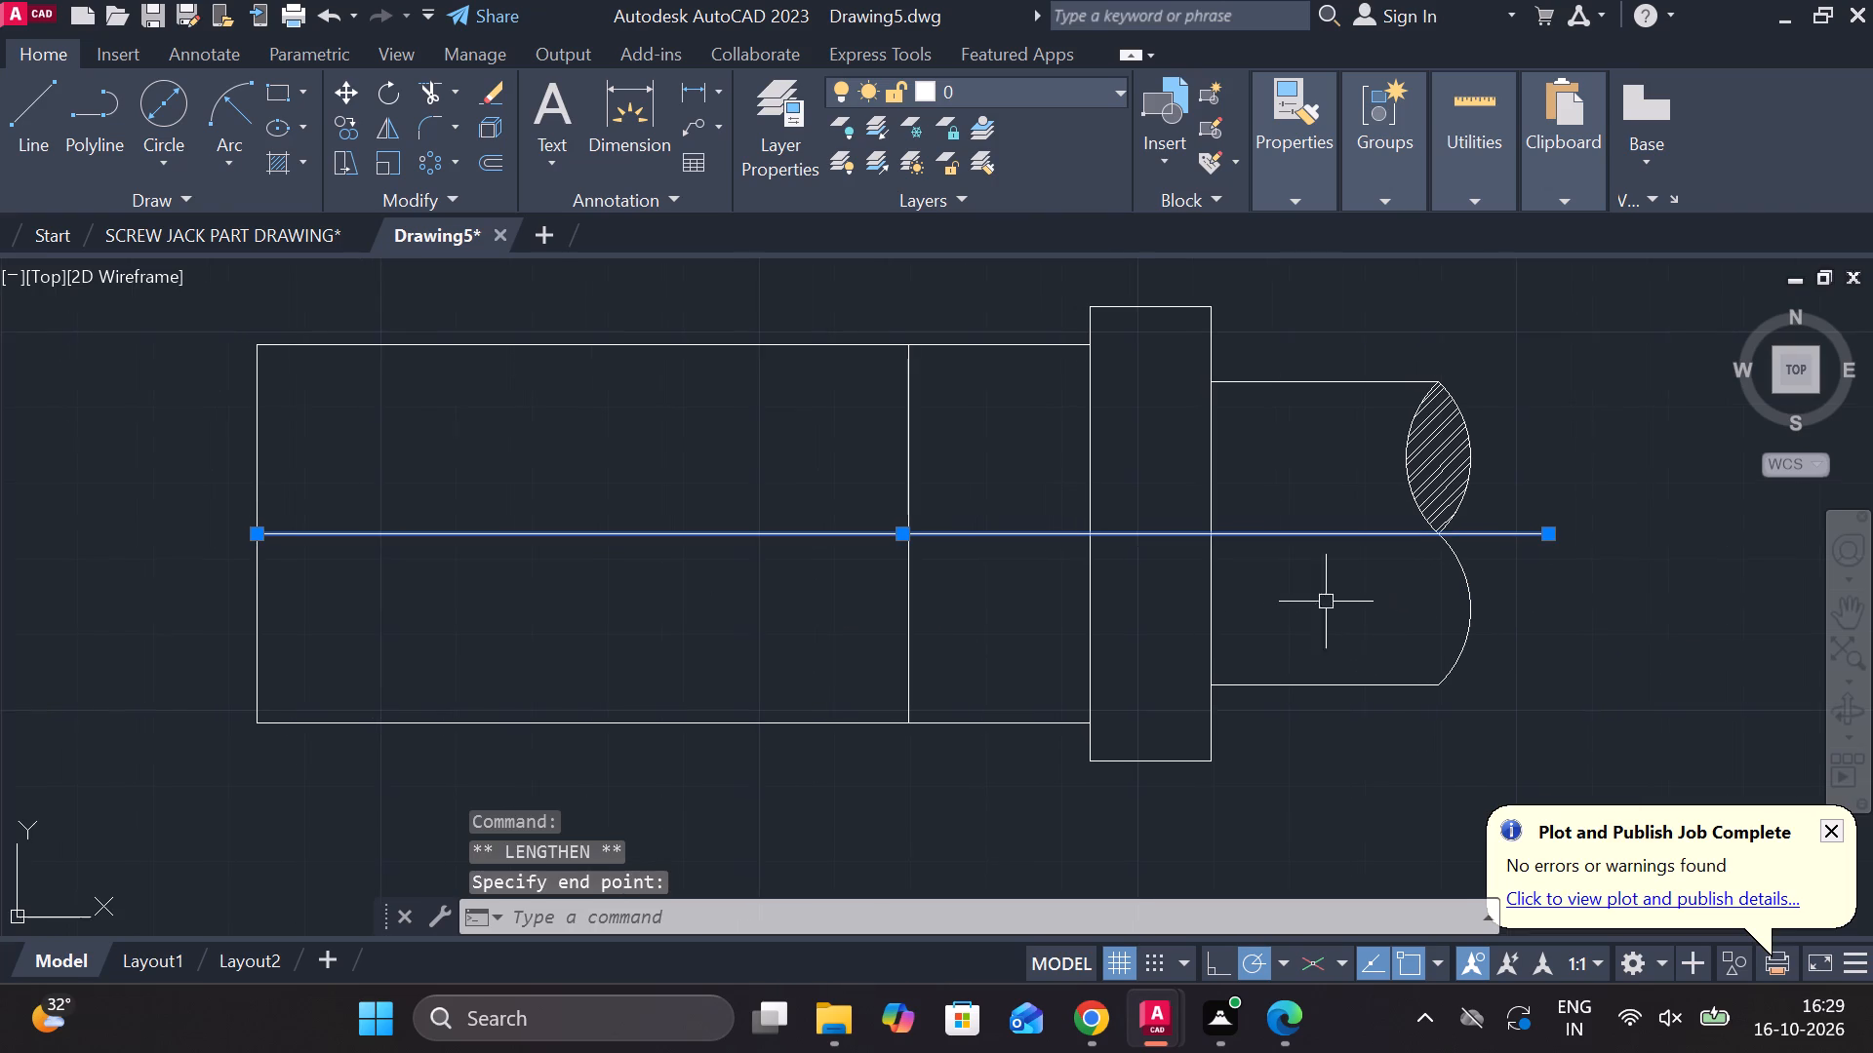
pyautogui.scroll(-1, 1313, 602)
pyautogui.press('Escape')
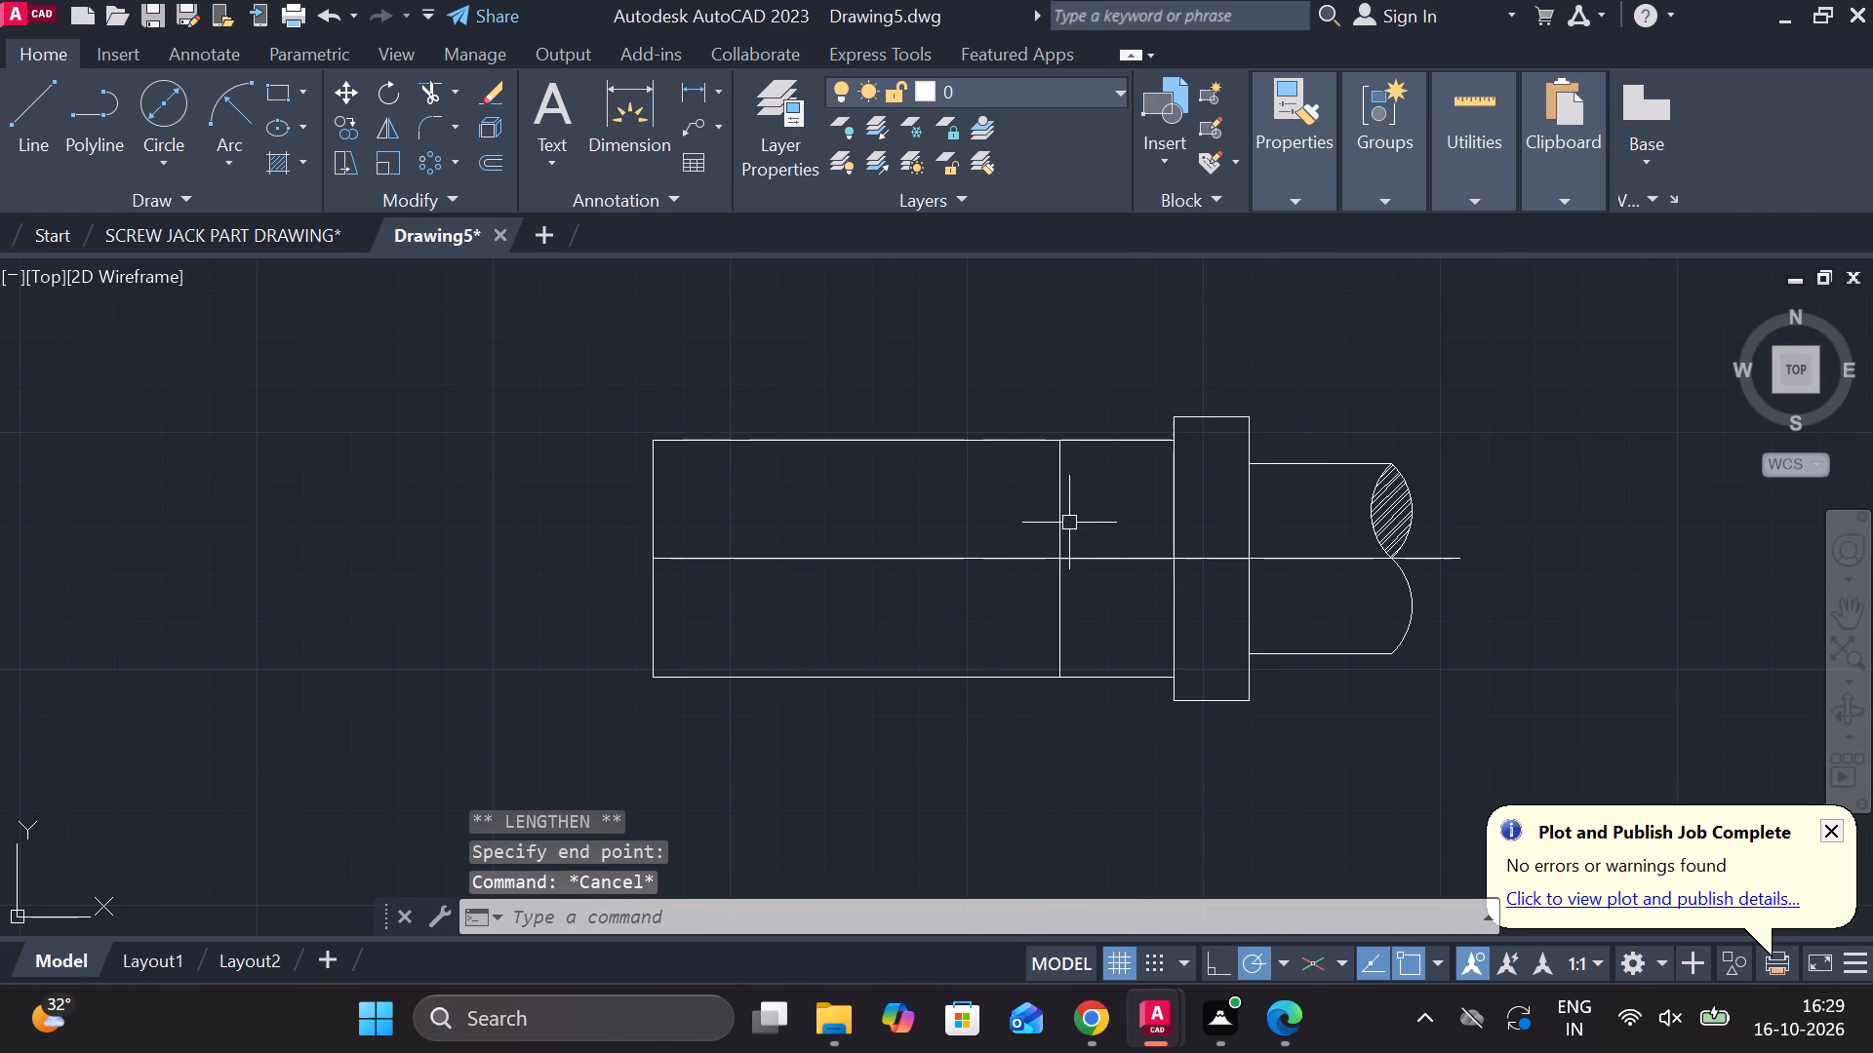
# Set the vertical line and the horizontal centre line to the ACAD_ISO02 dashed linetype.
pyautogui.click(1059, 488)
pyautogui.click(1123, 561)
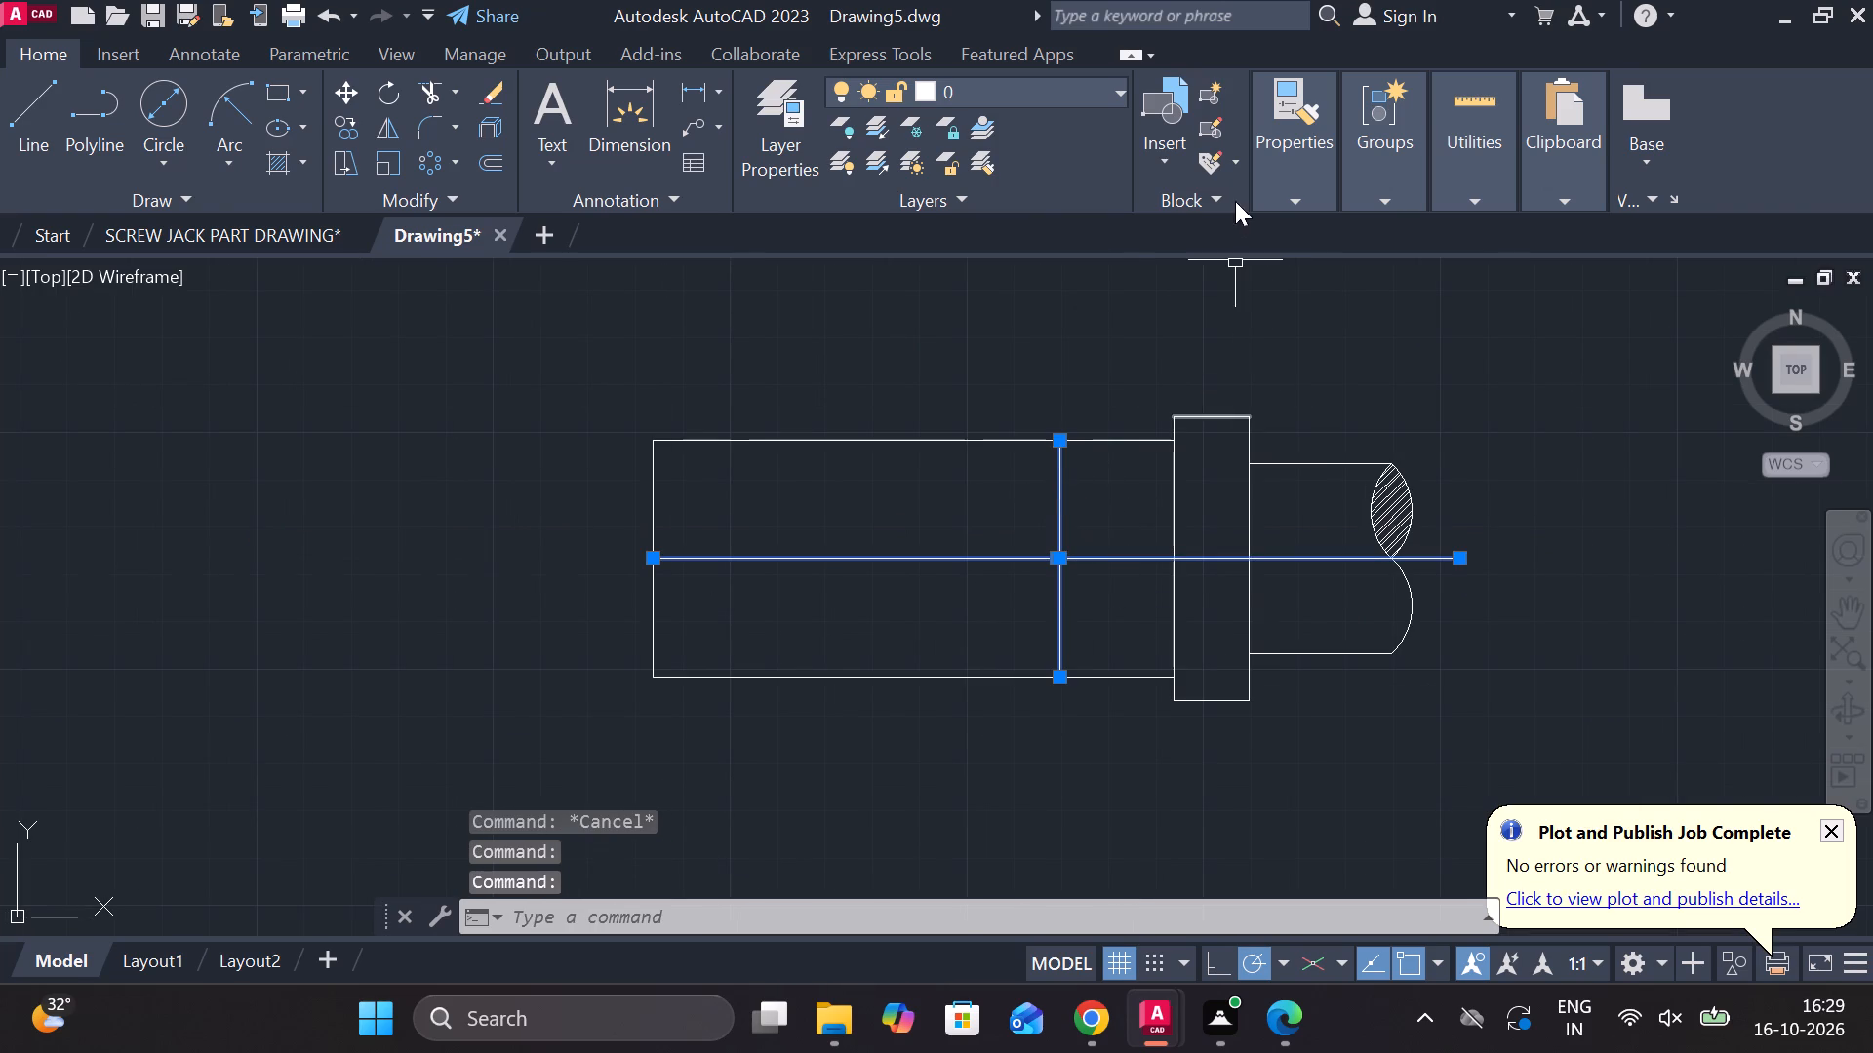
pyautogui.click(1287, 191)
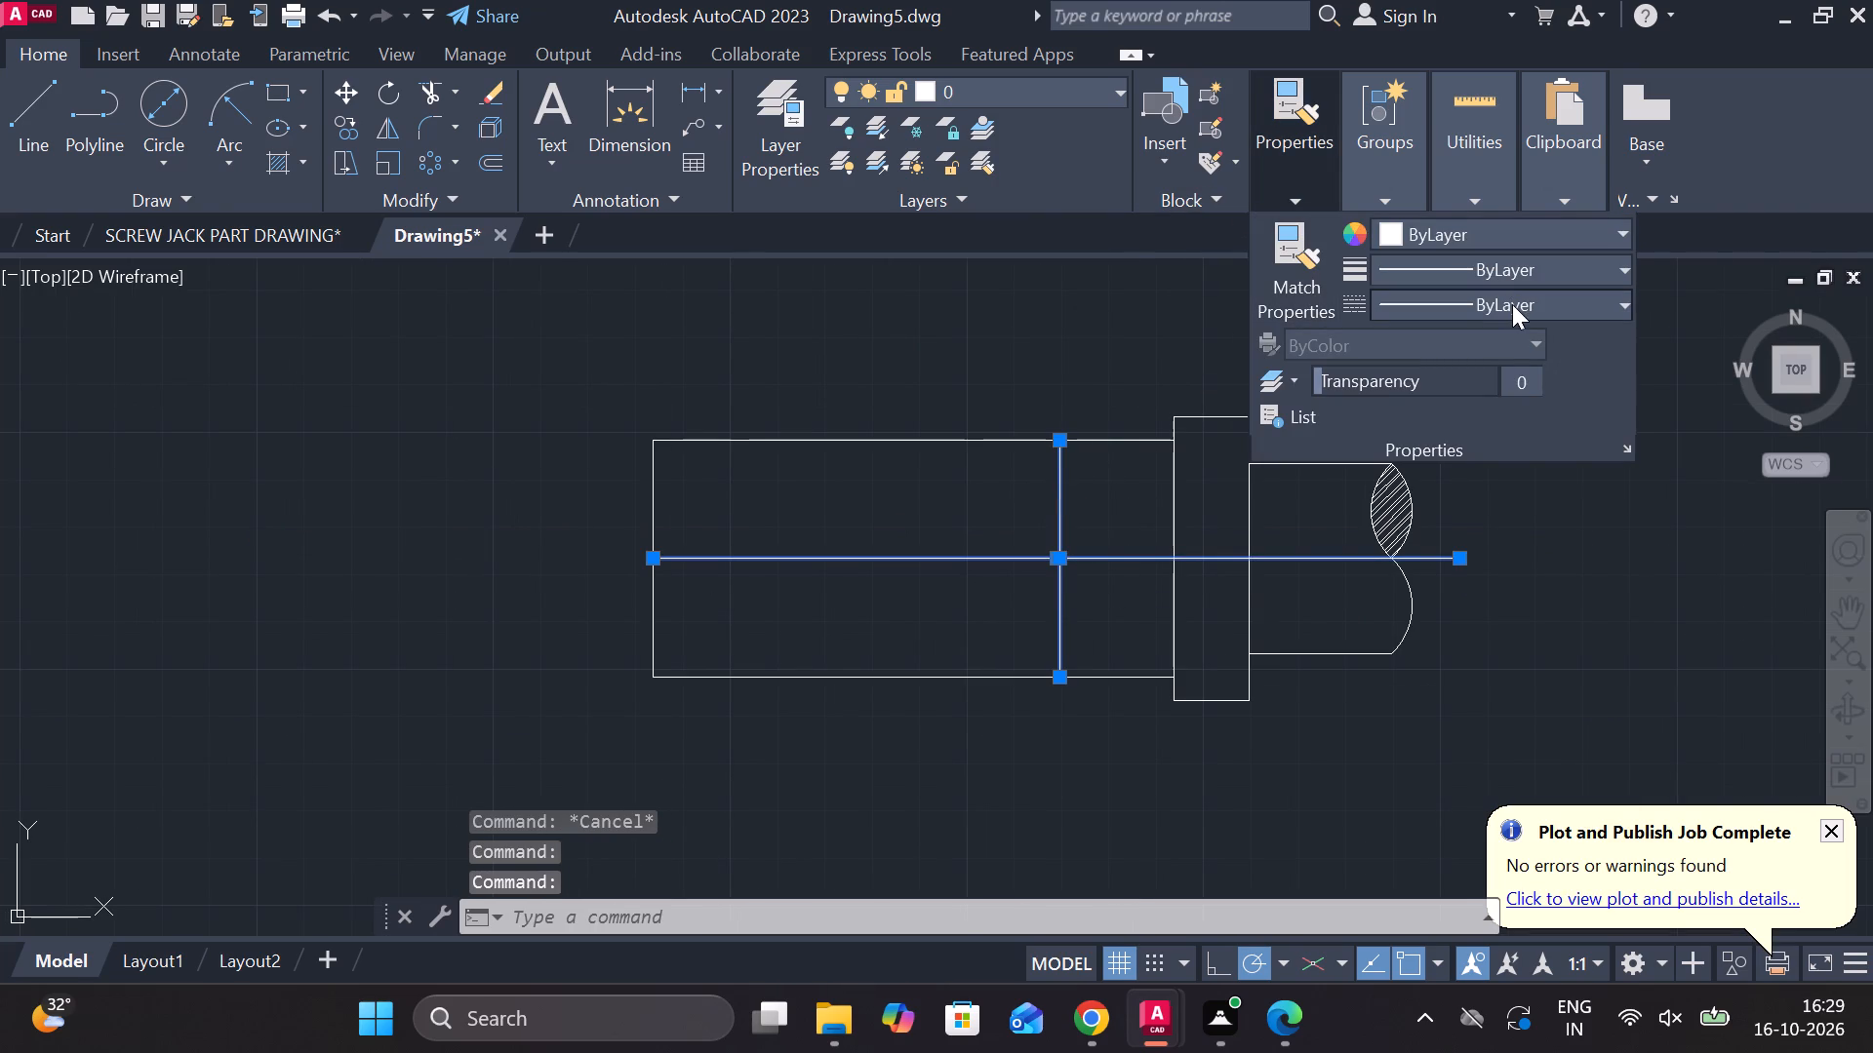
pyautogui.click(1512, 304)
pyautogui.click(1446, 419)
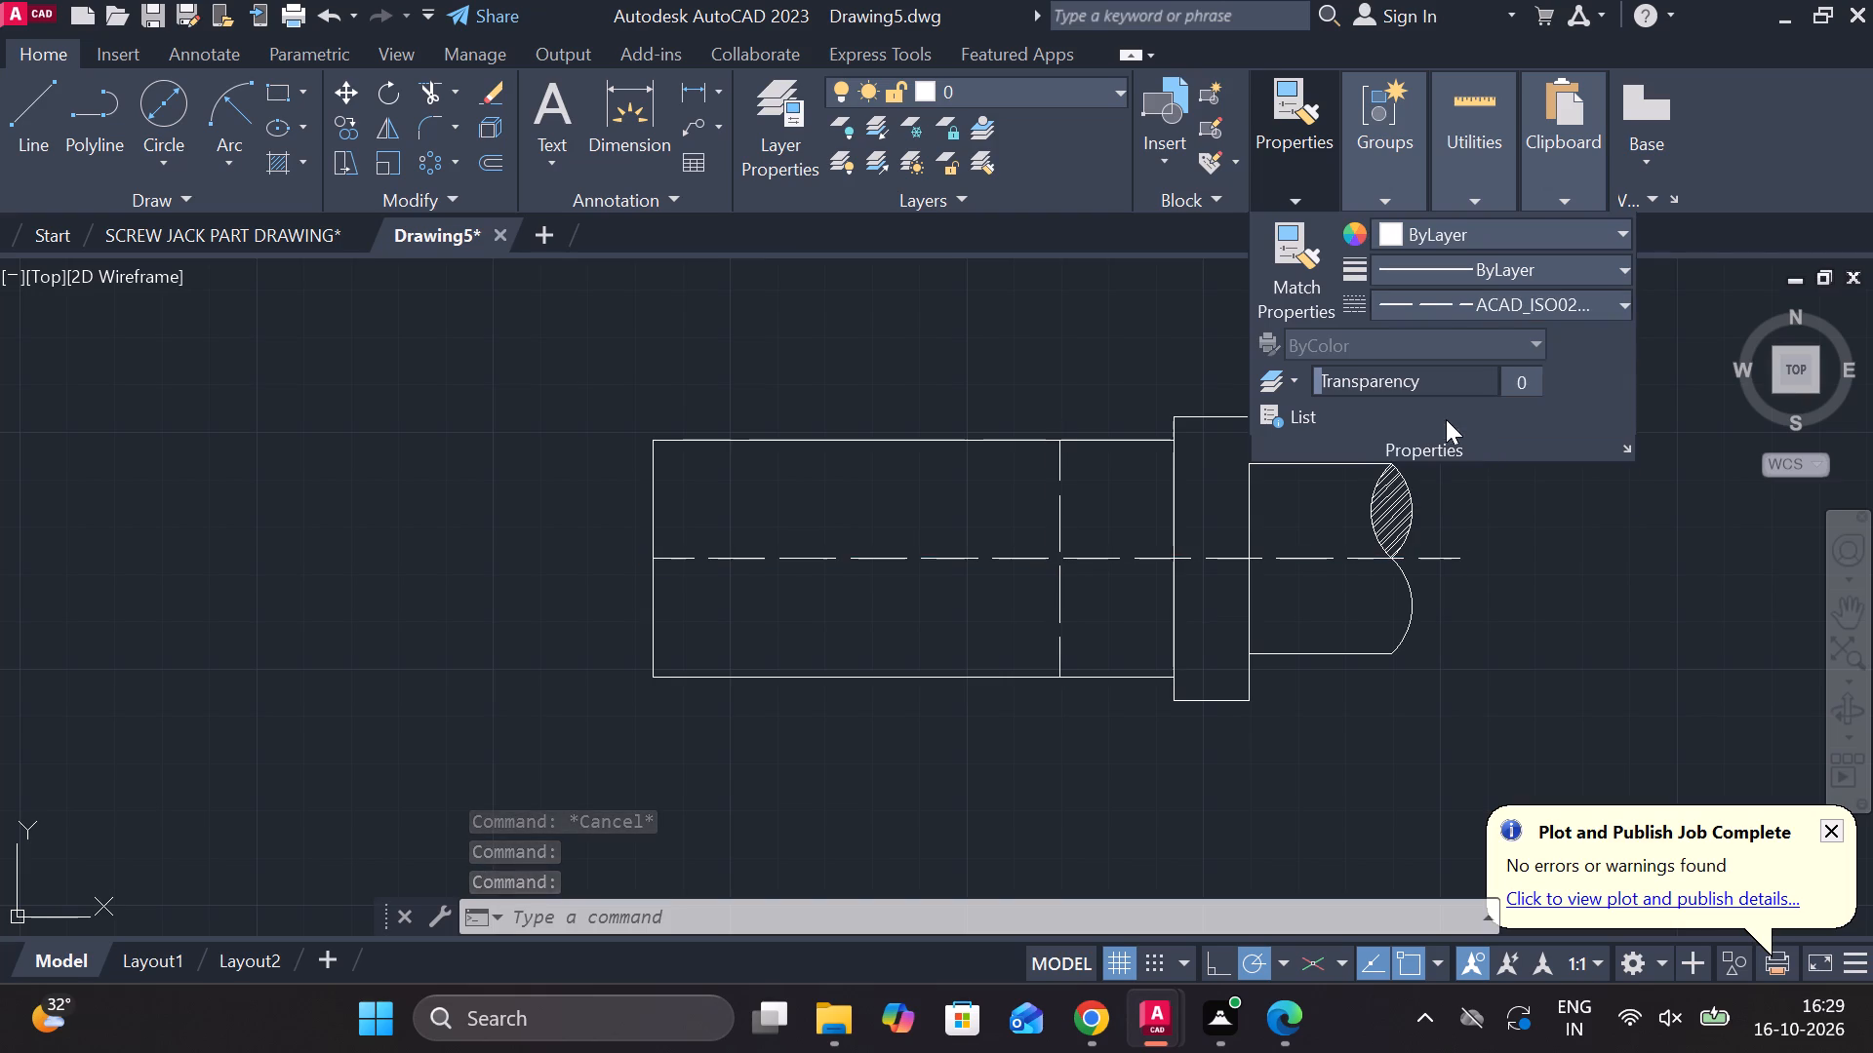
pyautogui.press('Escape')
pyautogui.press('Escape')
pyautogui.press('Escape')
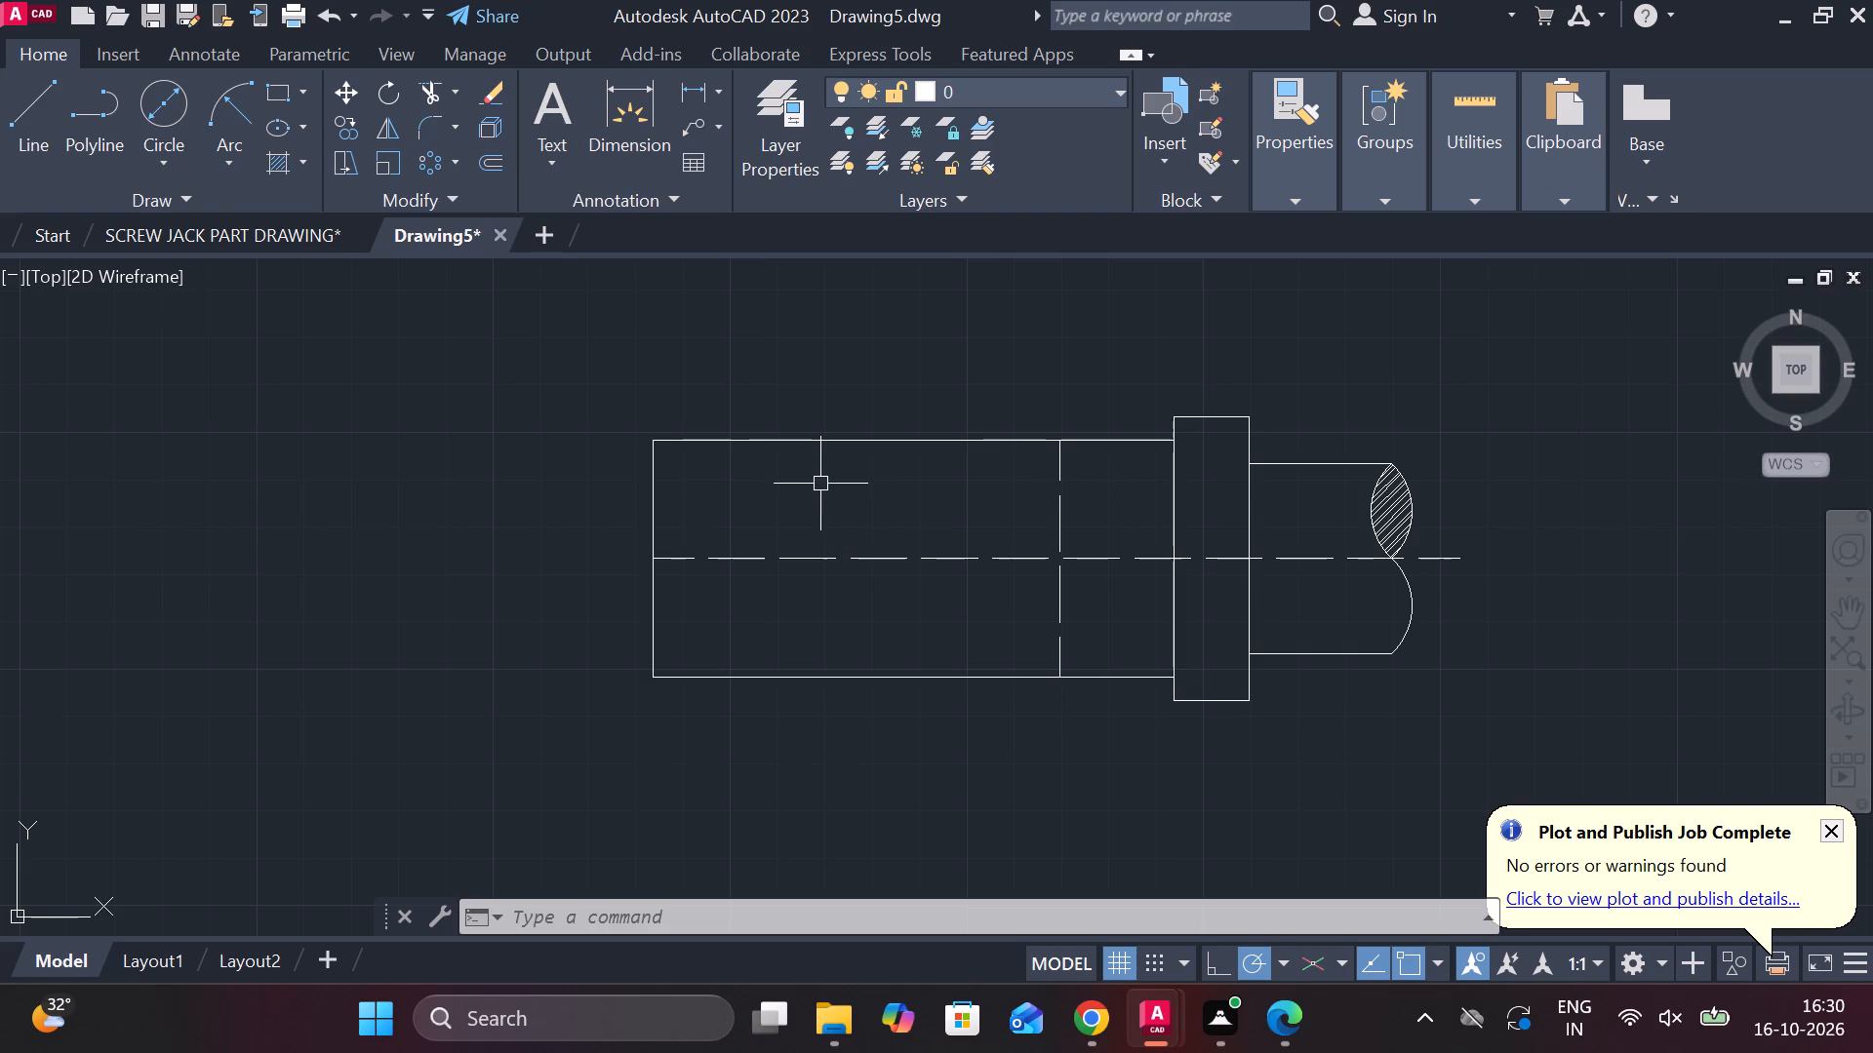
pyautogui.press('Escape')
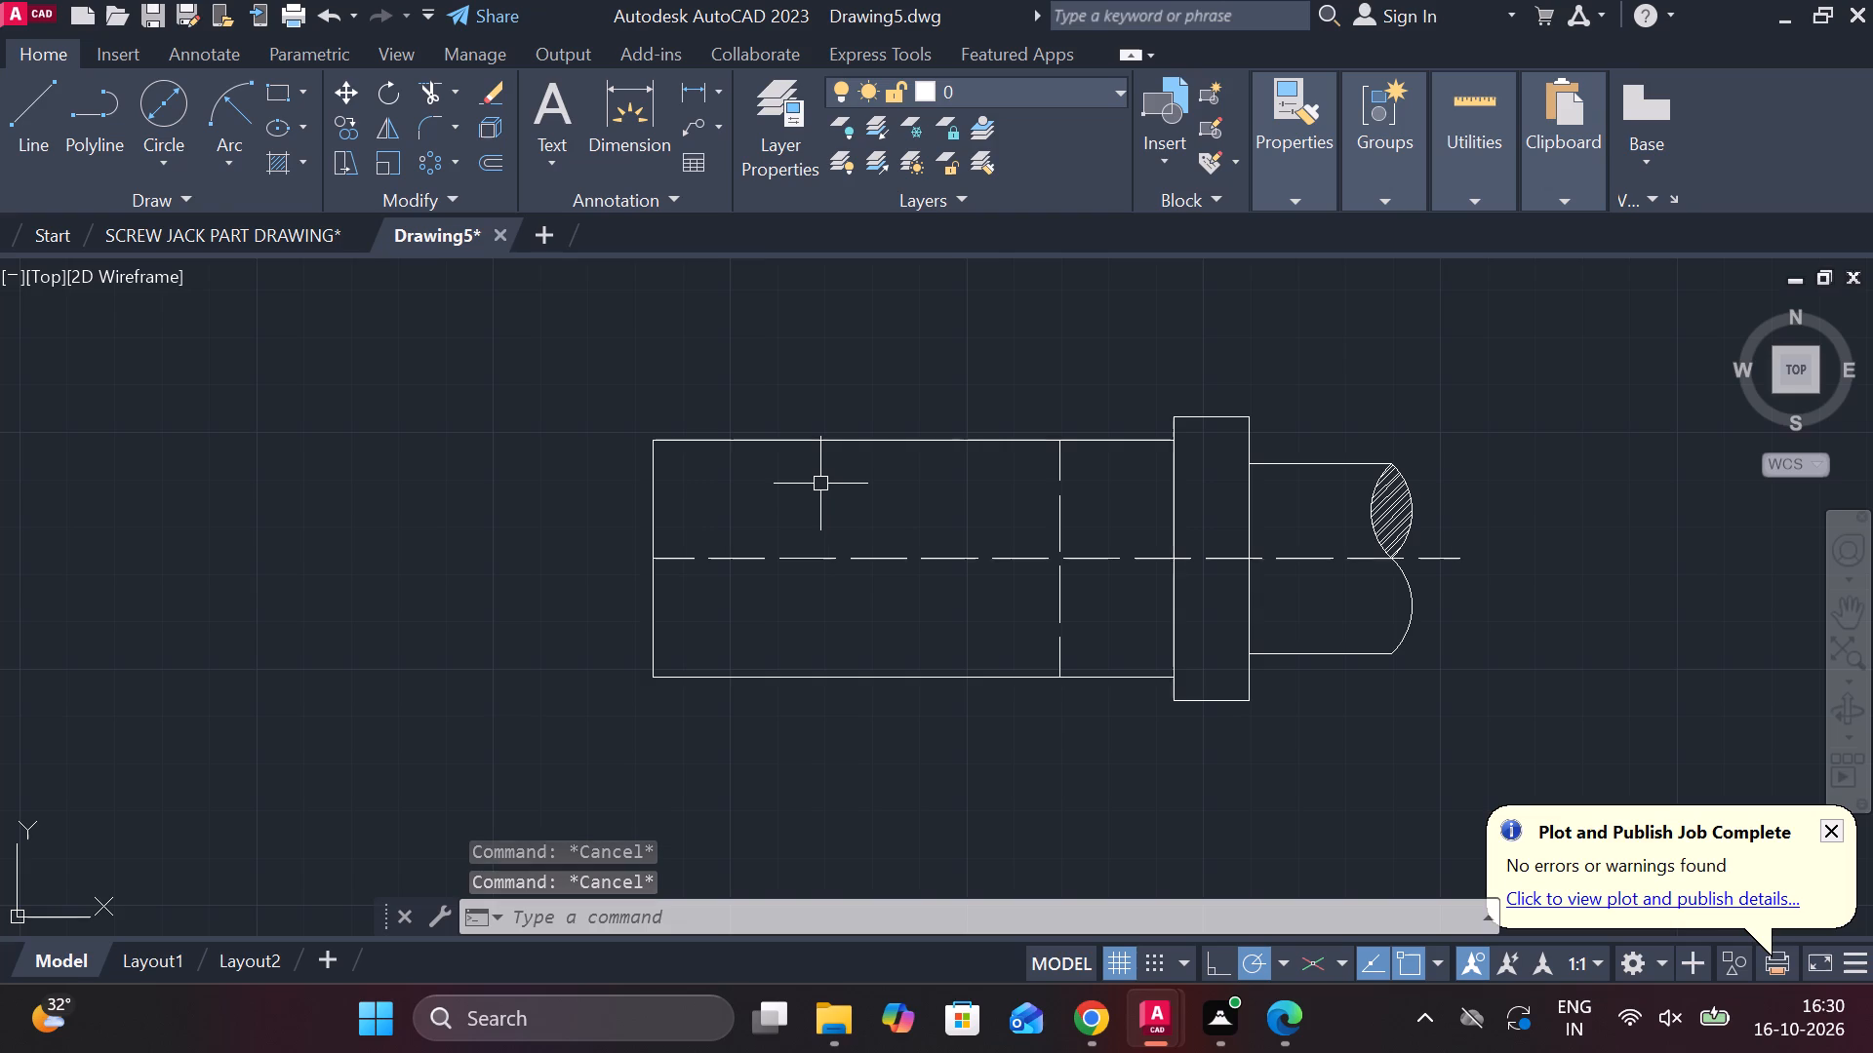
# Fillet the large cylinder's upper and lower left corners with radius 5.
pyautogui.write('F R')
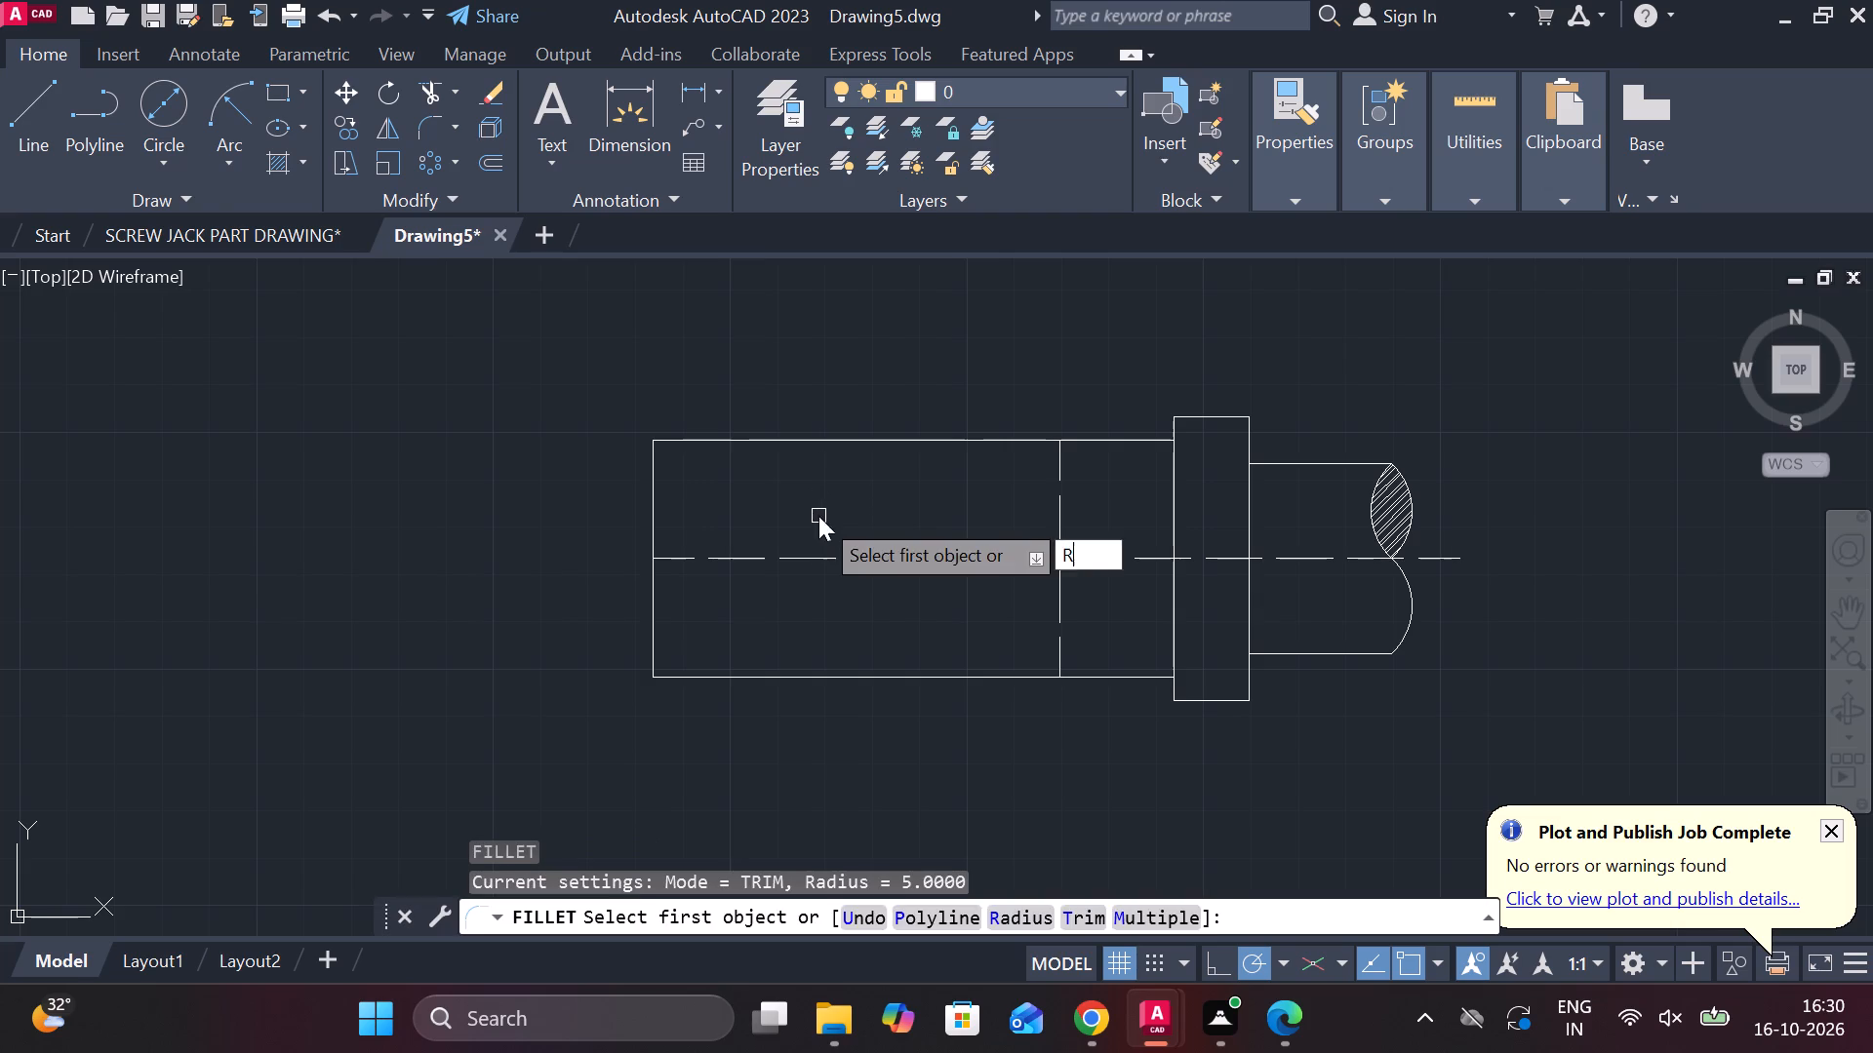
pyautogui.press('space')
pyautogui.press('Return')
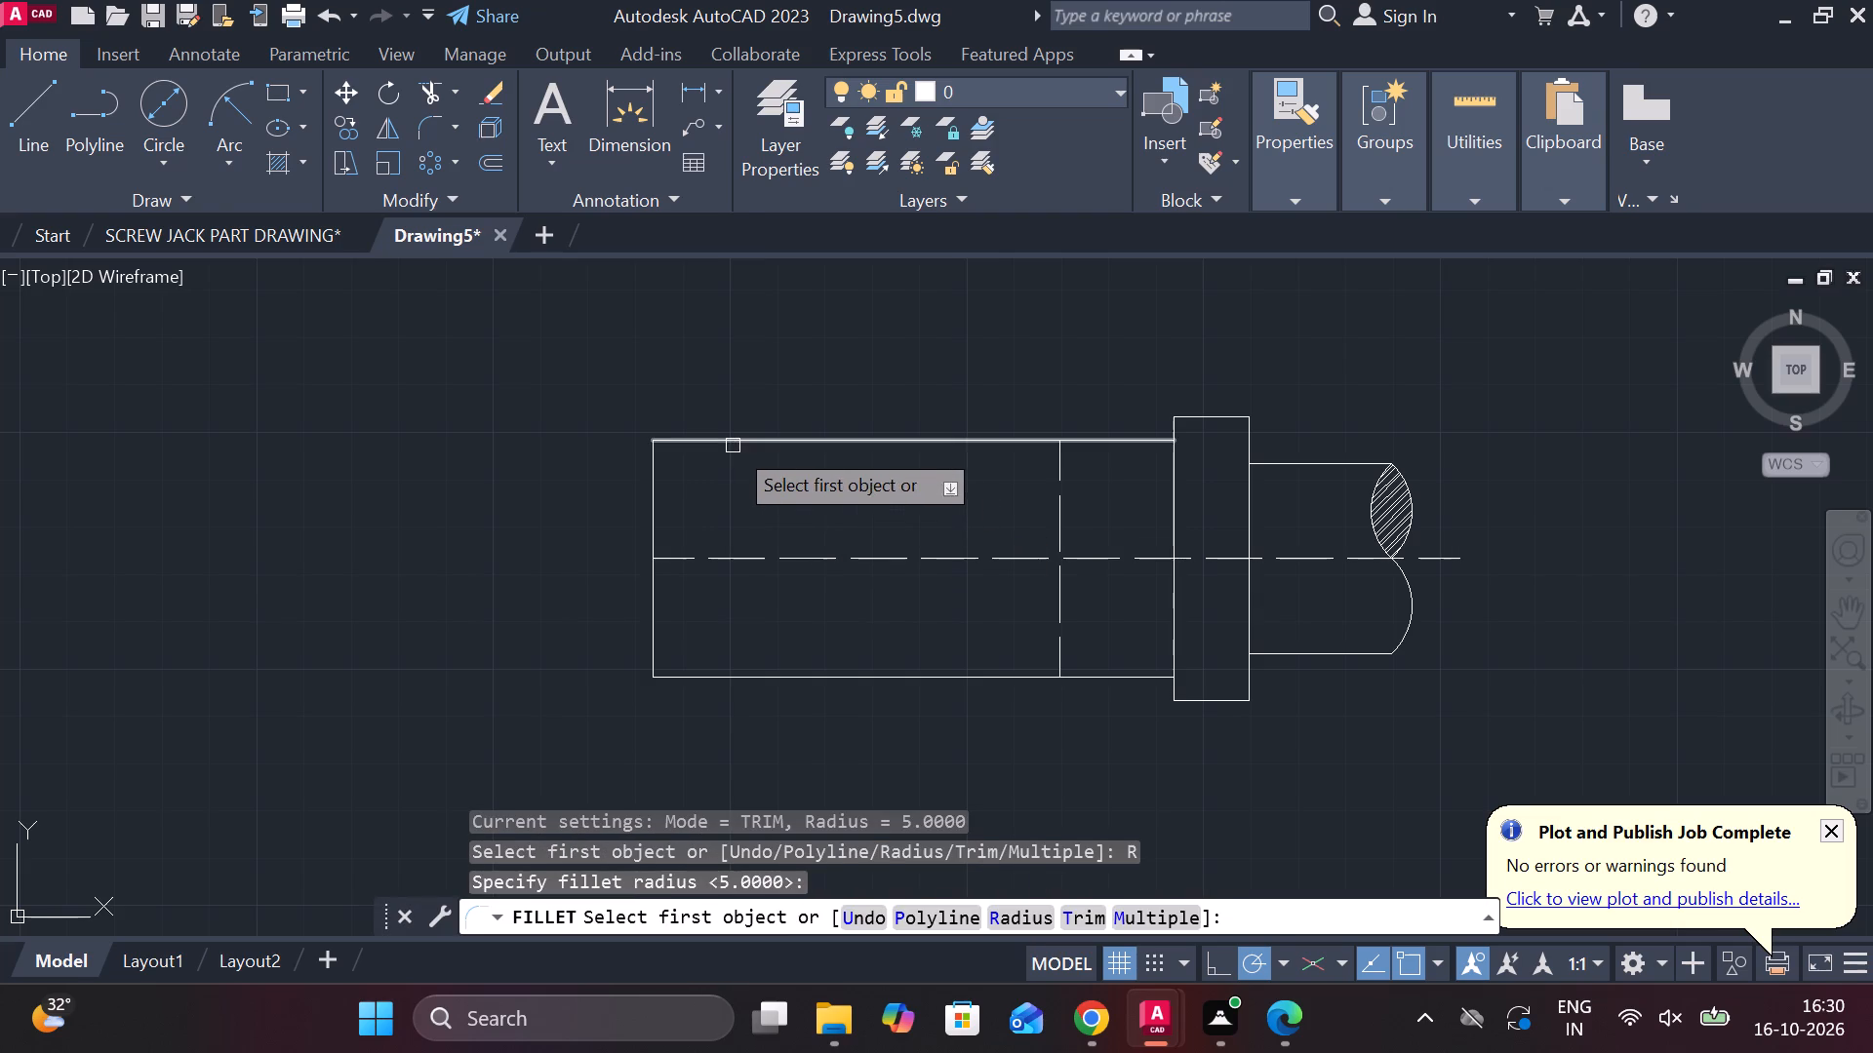
pyautogui.click(733, 446)
pyautogui.click(661, 467)
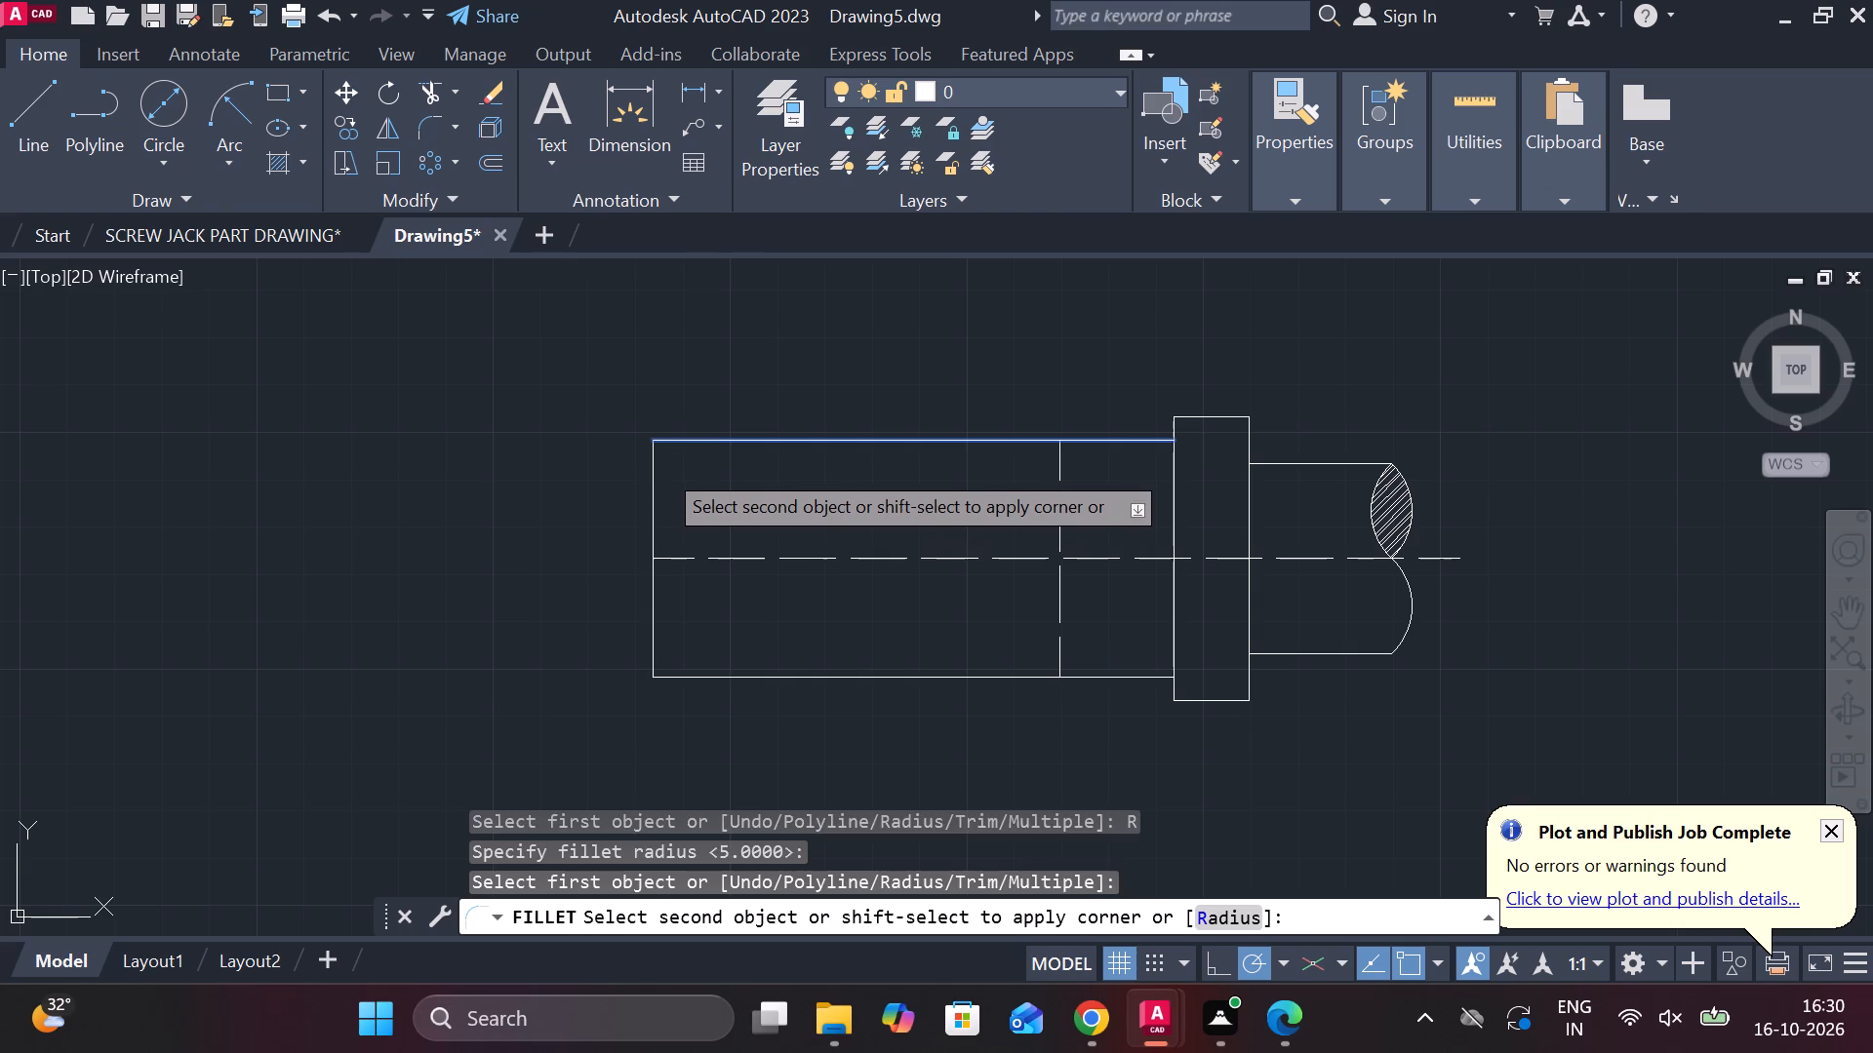
pyautogui.click(655, 473)
pyautogui.press('space')
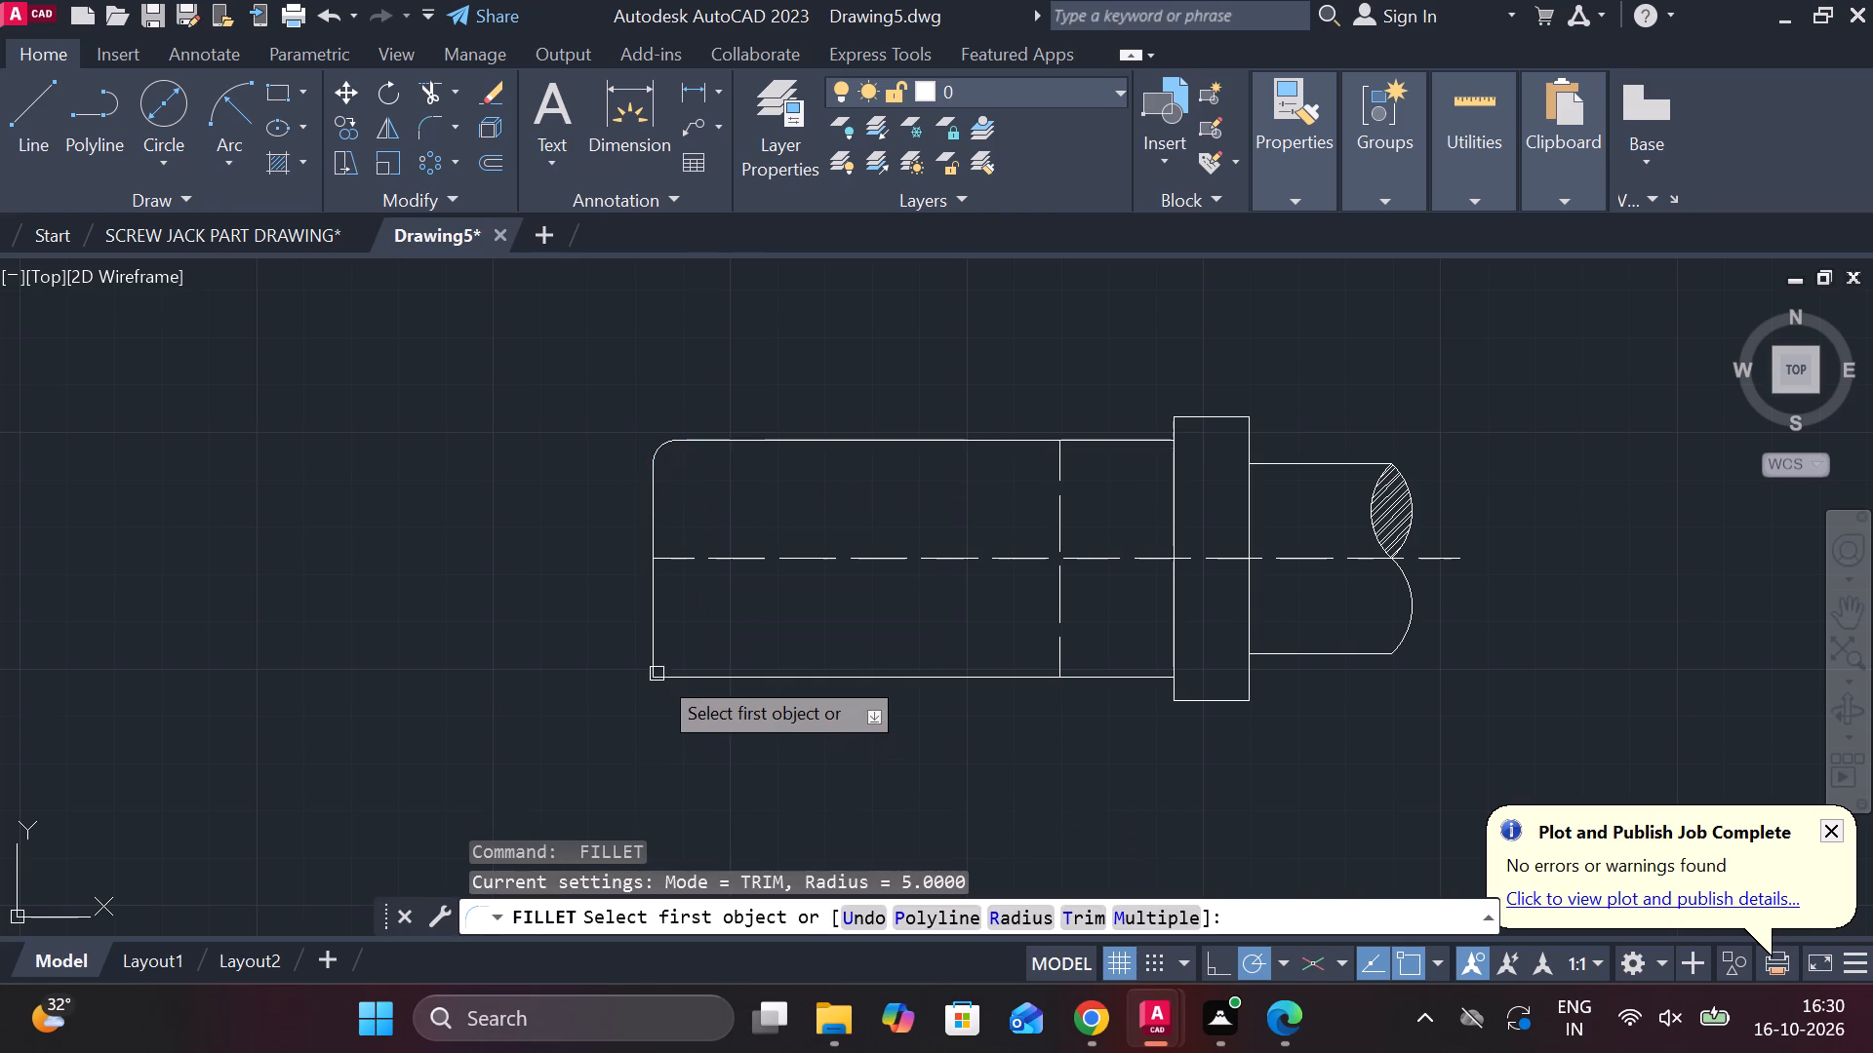
pyautogui.click(653, 612)
pyautogui.click(705, 677)
# Offset the vertical dashed line by 58 toward the cylinder's filleted end.
pyautogui.moveTo(932, 604); pyautogui.dragTo(661, 617, button='middle')
pyautogui.moveTo(1139, 584); pyautogui.dragTo(1252, 542, button='middle')
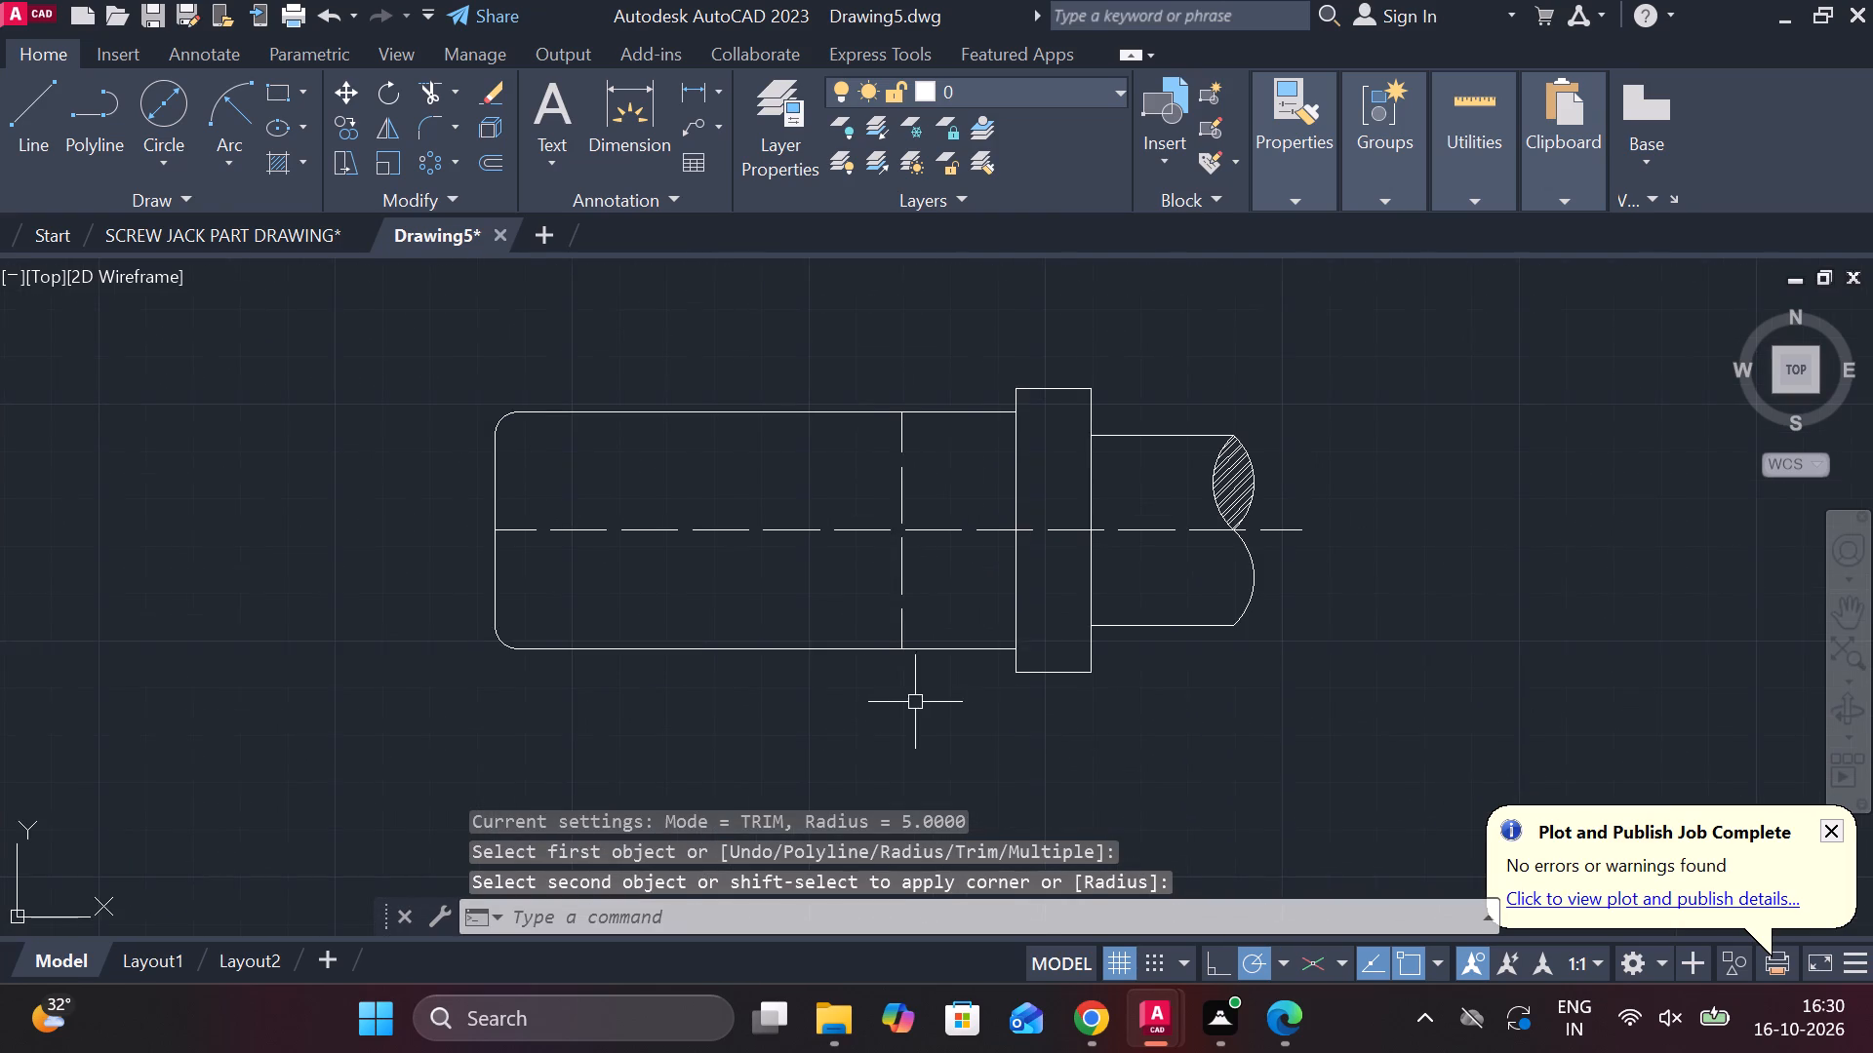
pyautogui.moveTo(848, 704); pyautogui.dragTo(887, 704, button='middle')
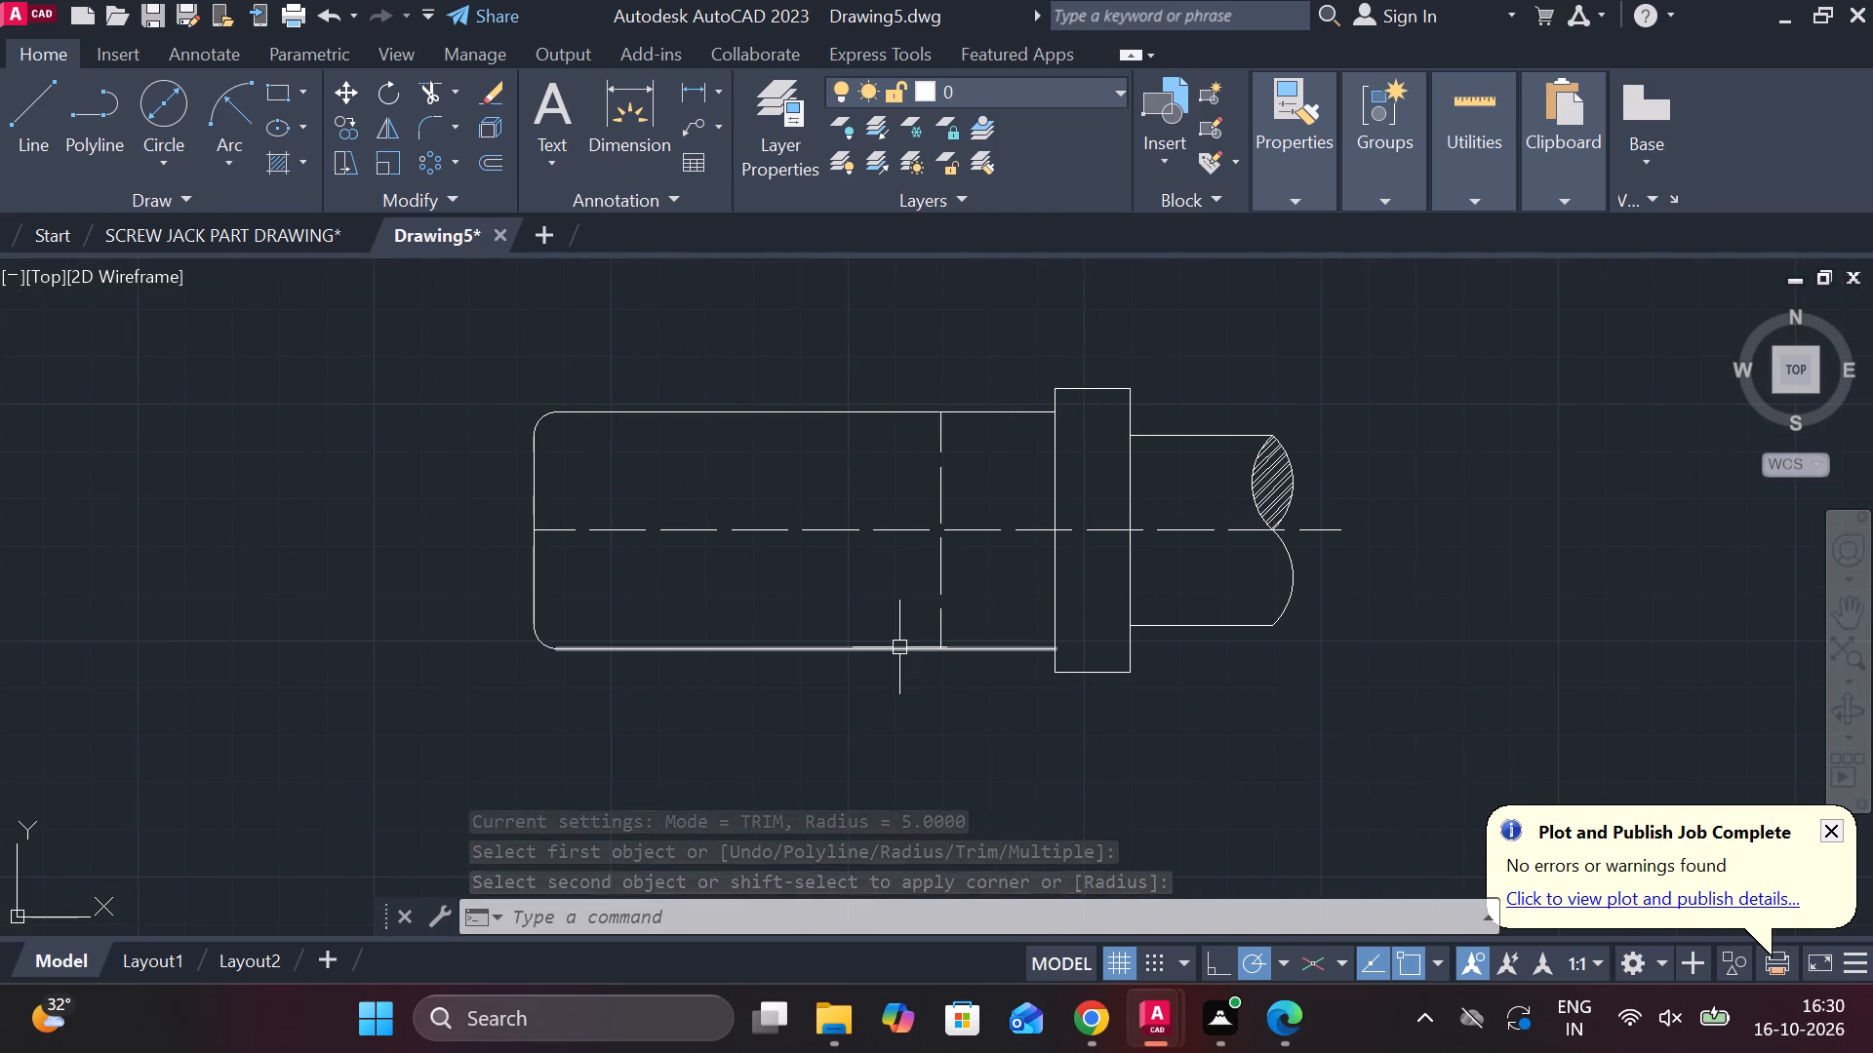
pyautogui.press('Escape')
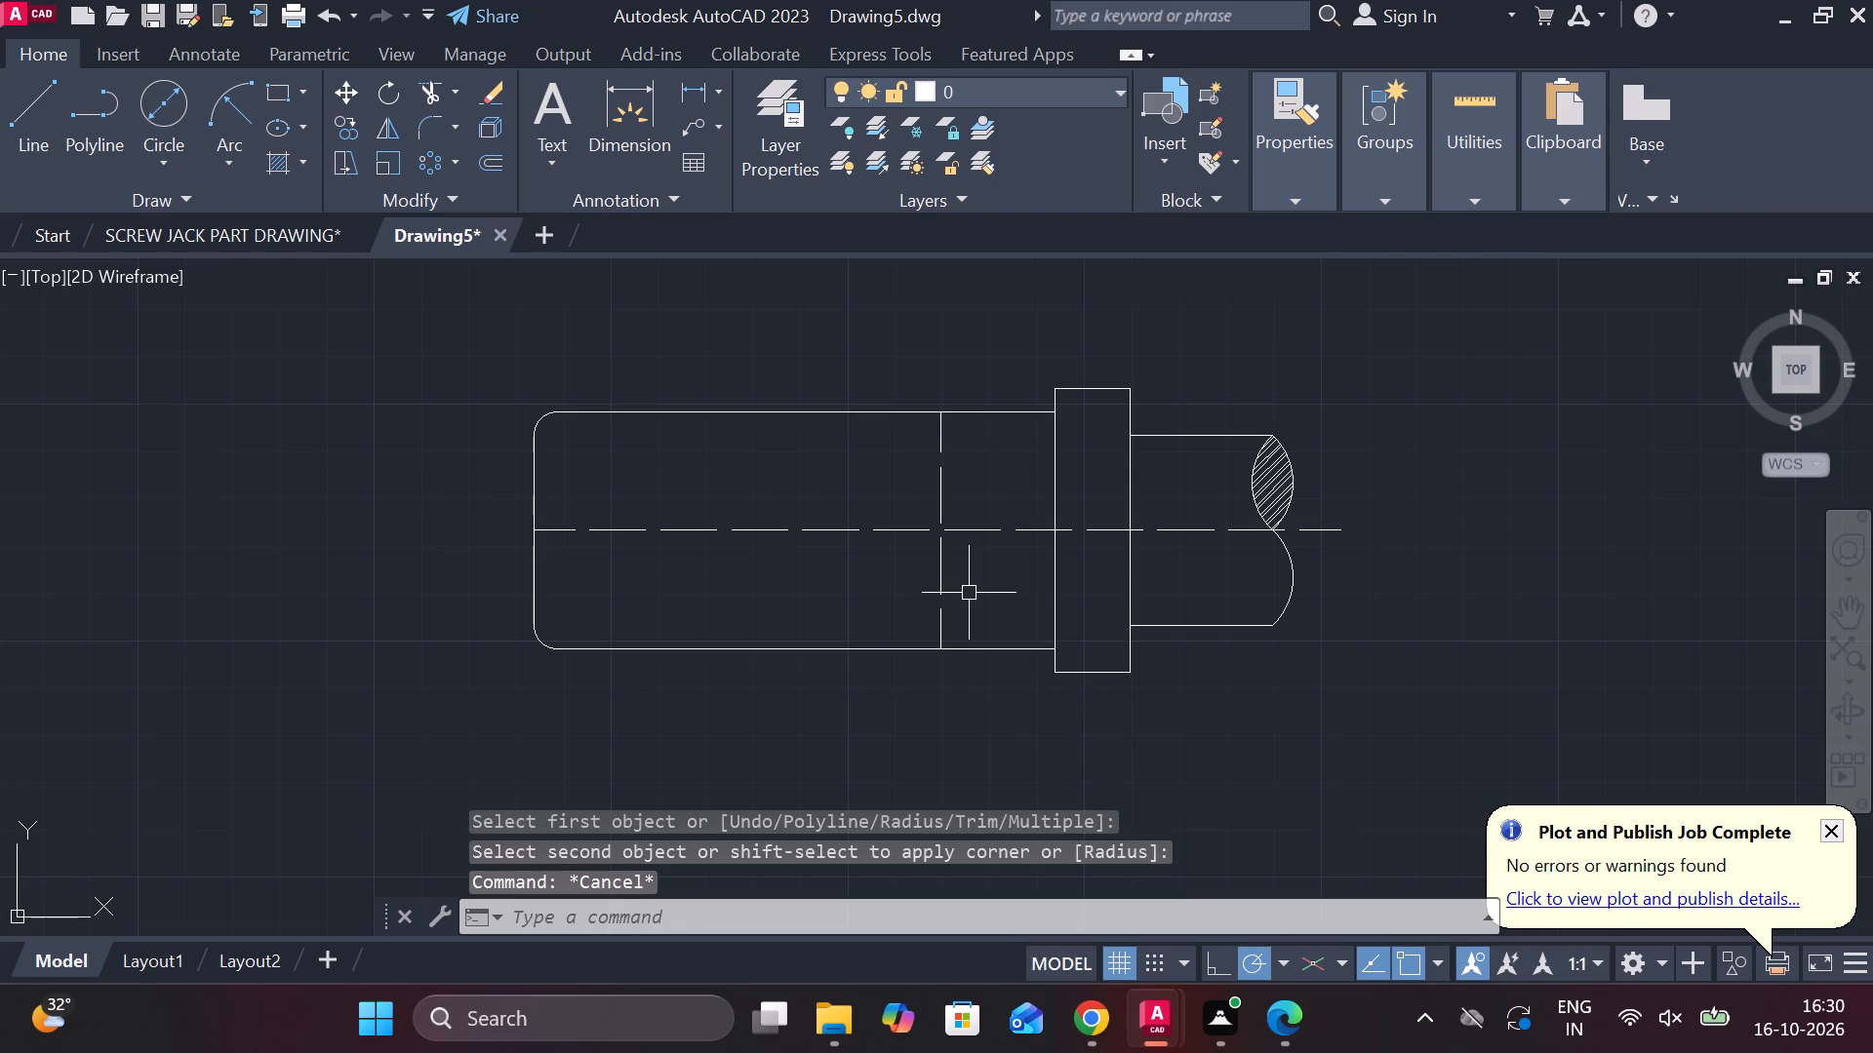
pyautogui.click(945, 520)
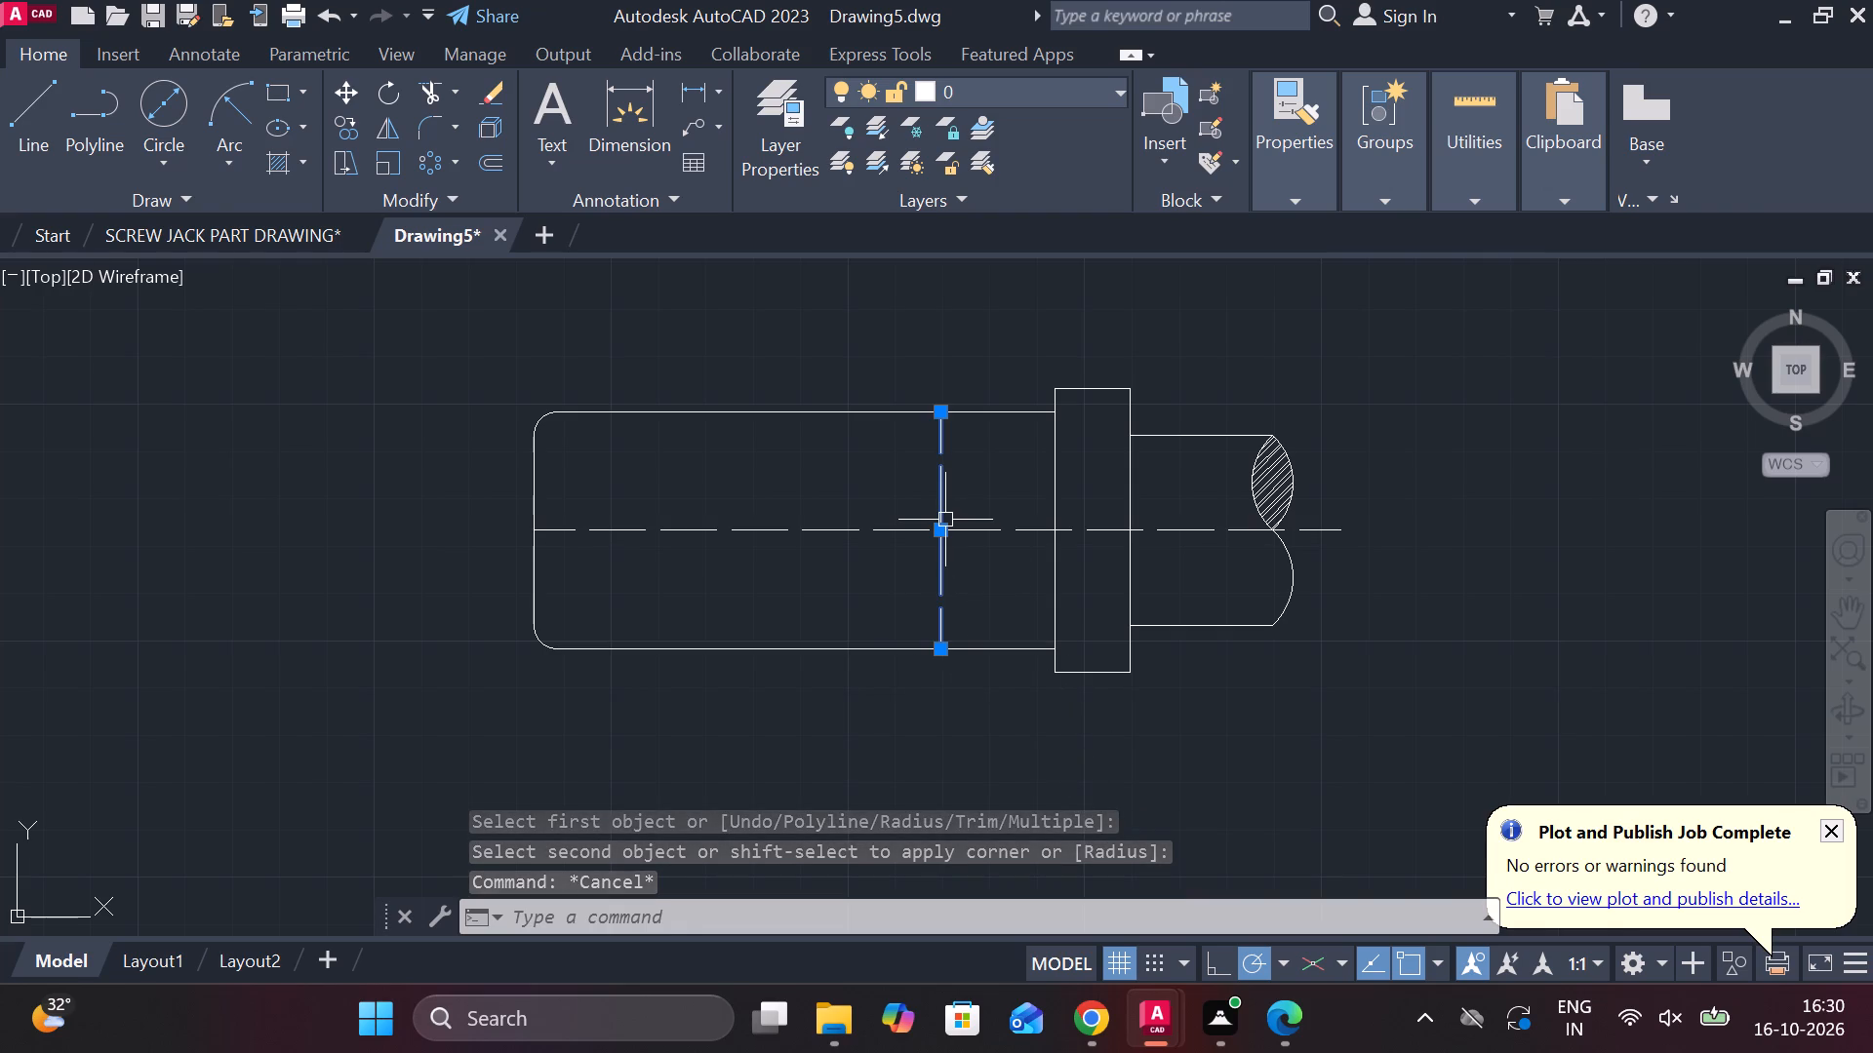
pyautogui.press('o')
pyautogui.press('Return')
pyautogui.press('Return')
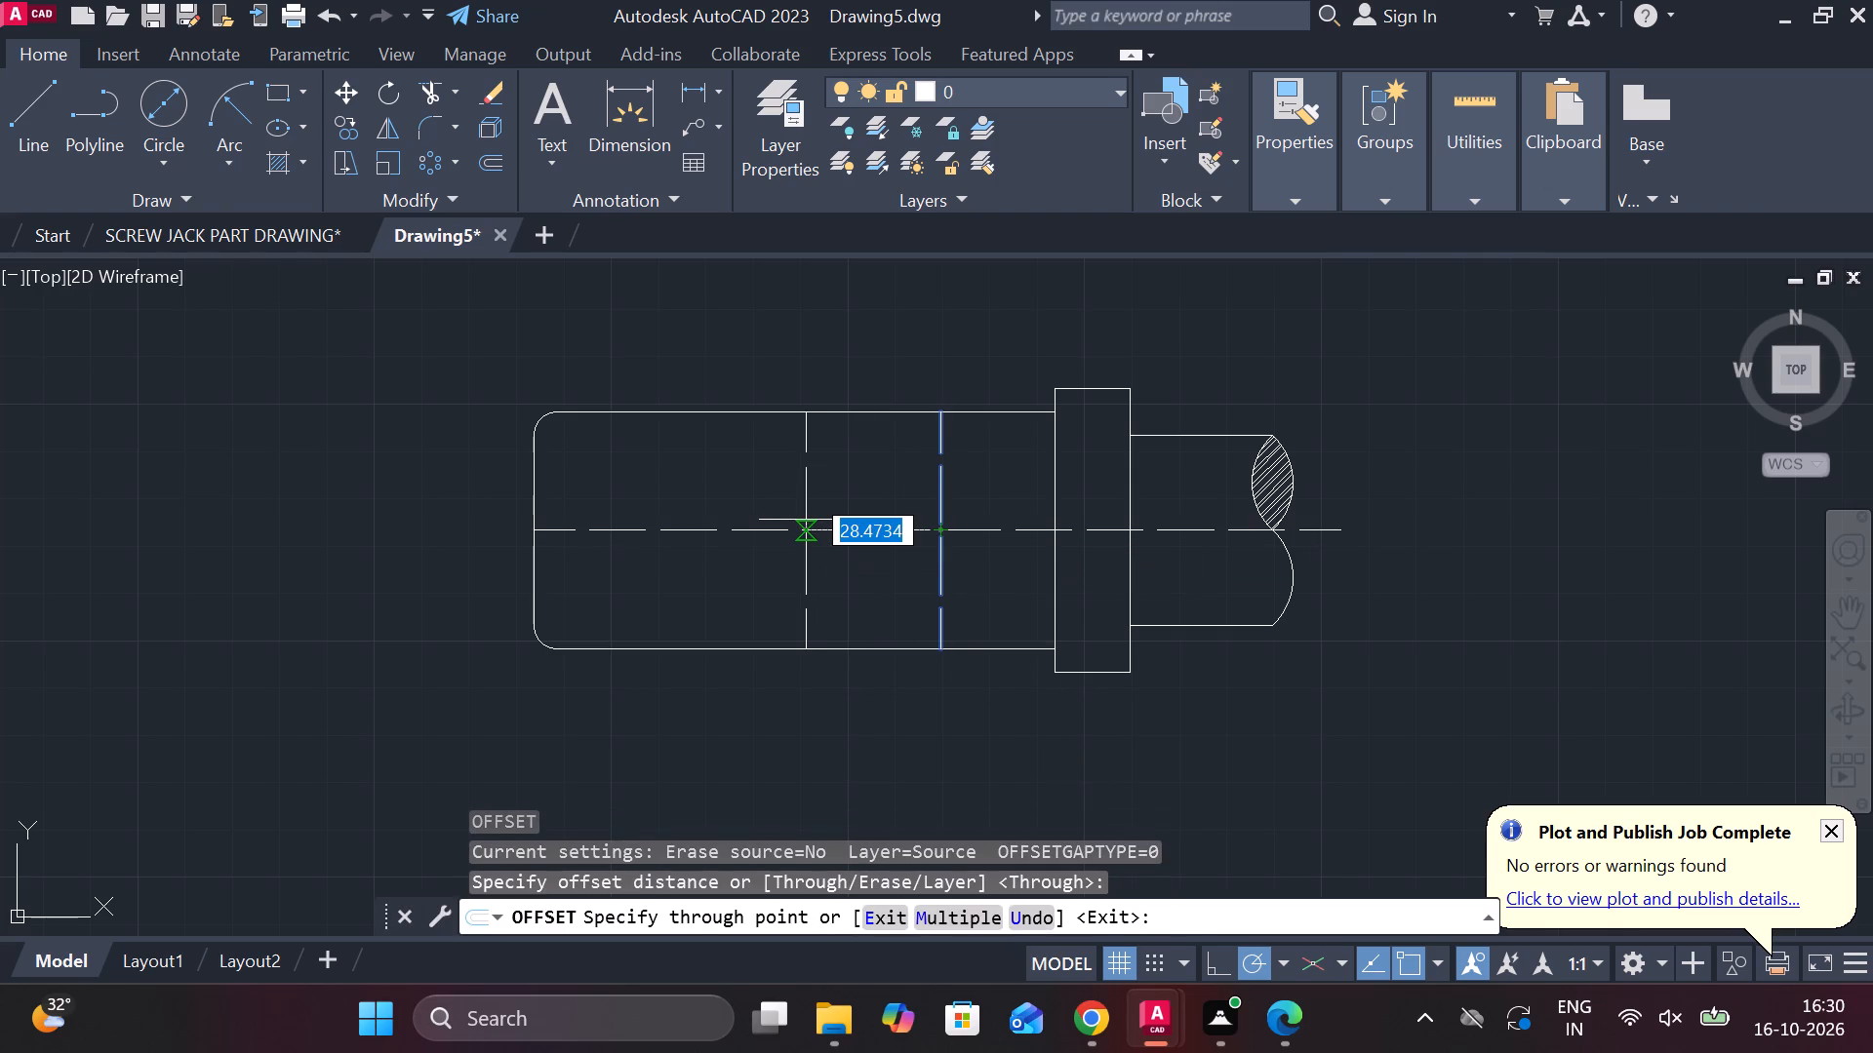
pyautogui.write('58')
pyautogui.press('Return')
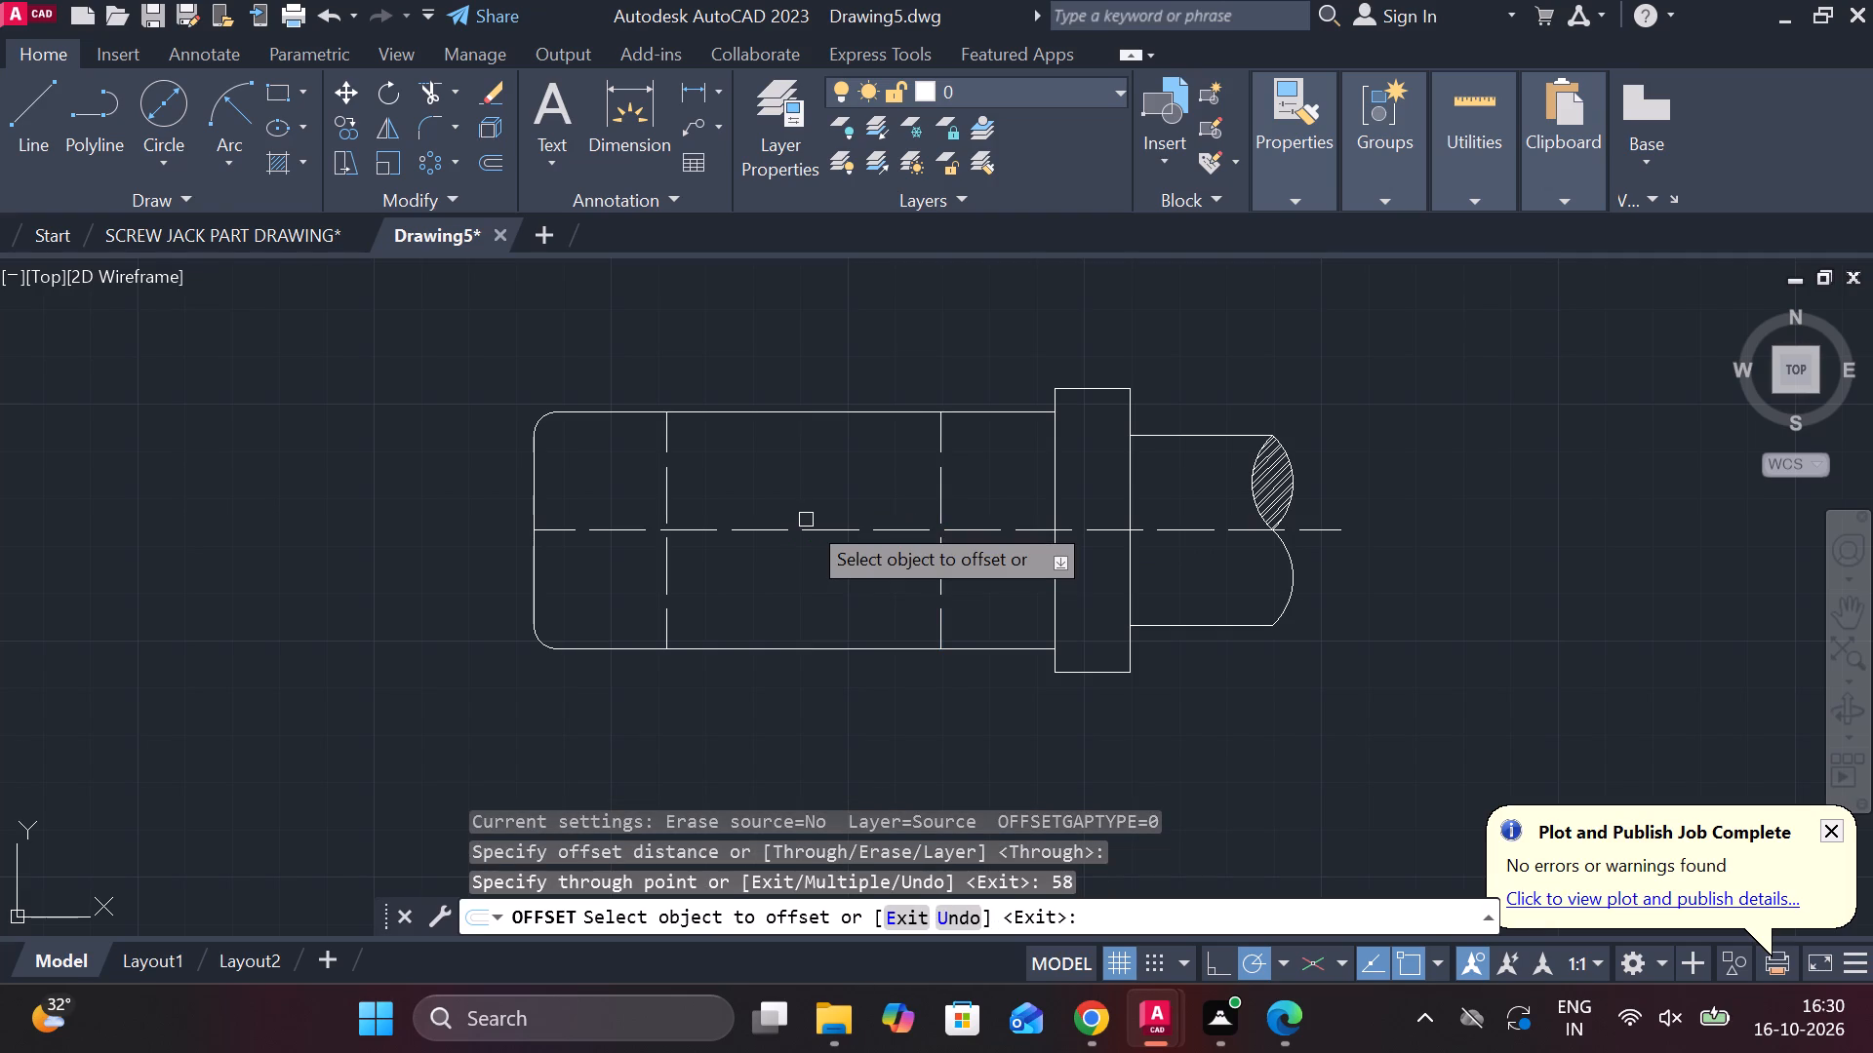
pyautogui.press('Escape')
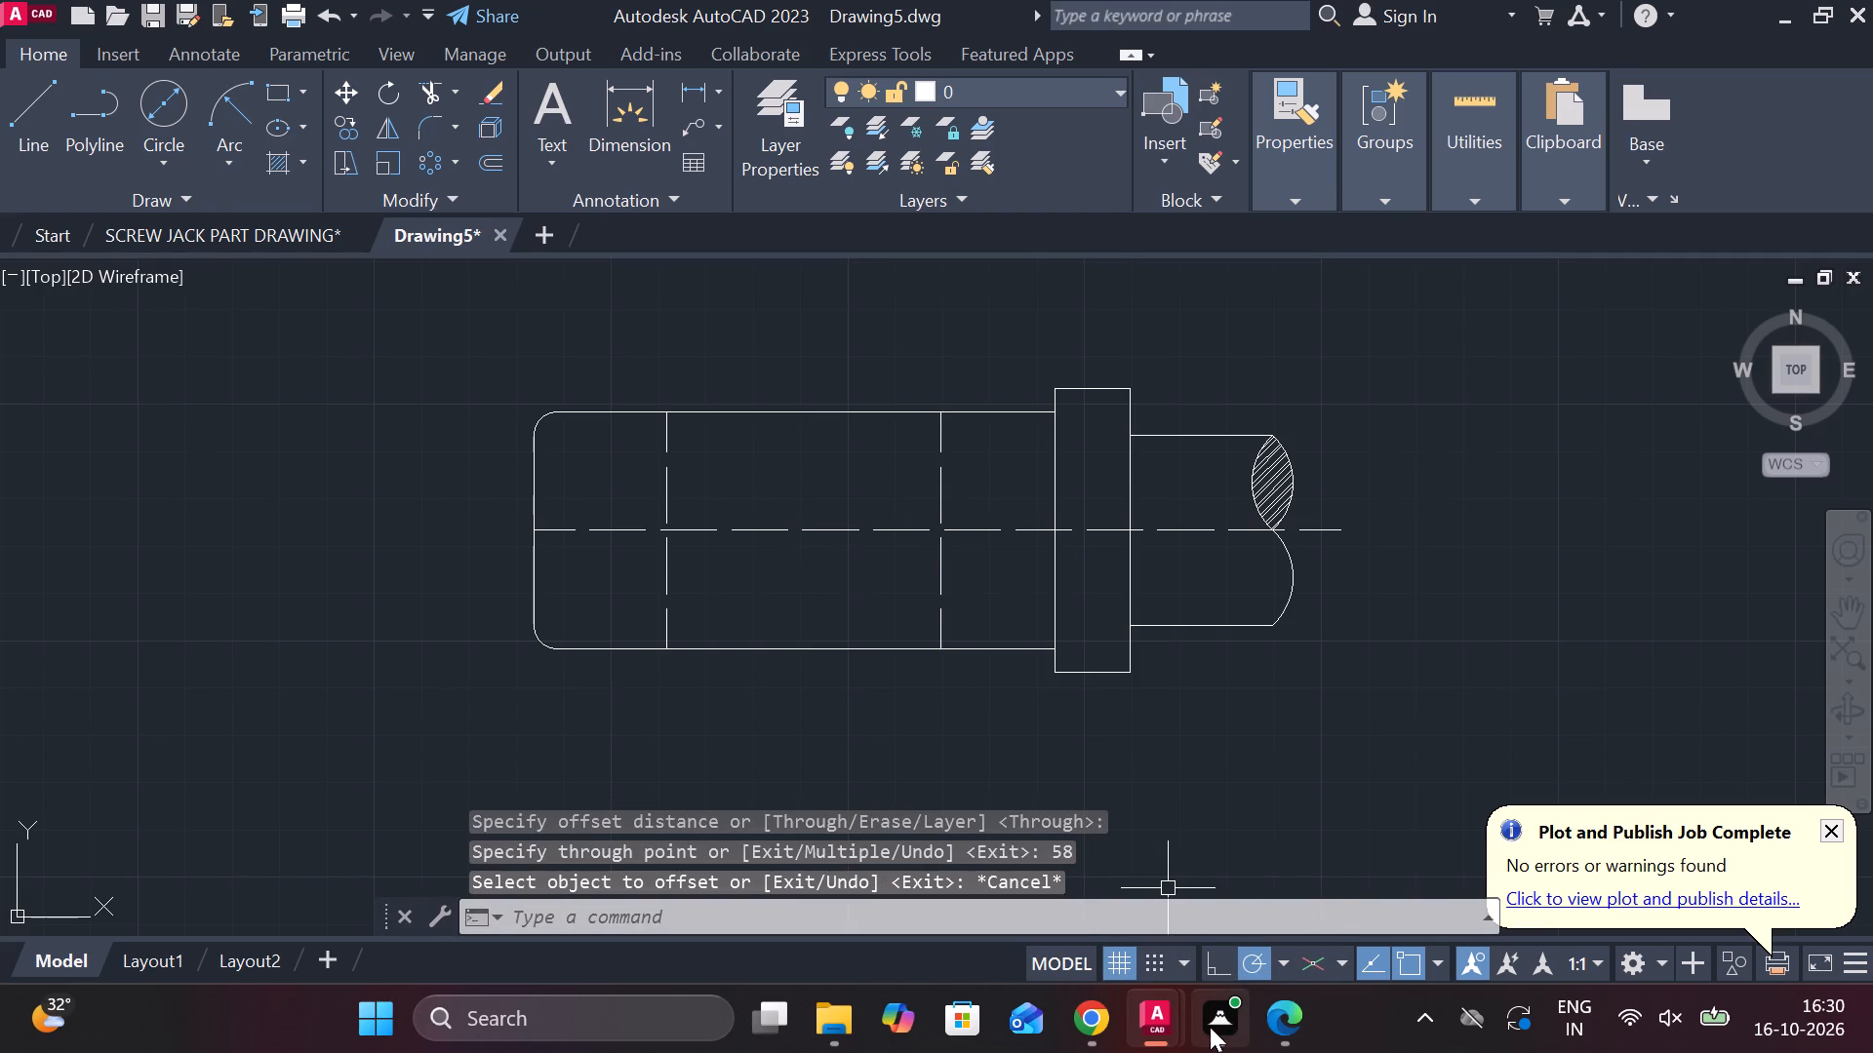
# Add a vertical linear dimension for the large cylinder's height, placed beyond its filleted end.
pyautogui.scroll(-1, 1494, 609)
pyautogui.moveTo(1483, 609); pyautogui.dragTo(1518, 602, button='middle')
pyautogui.click(700, 90)
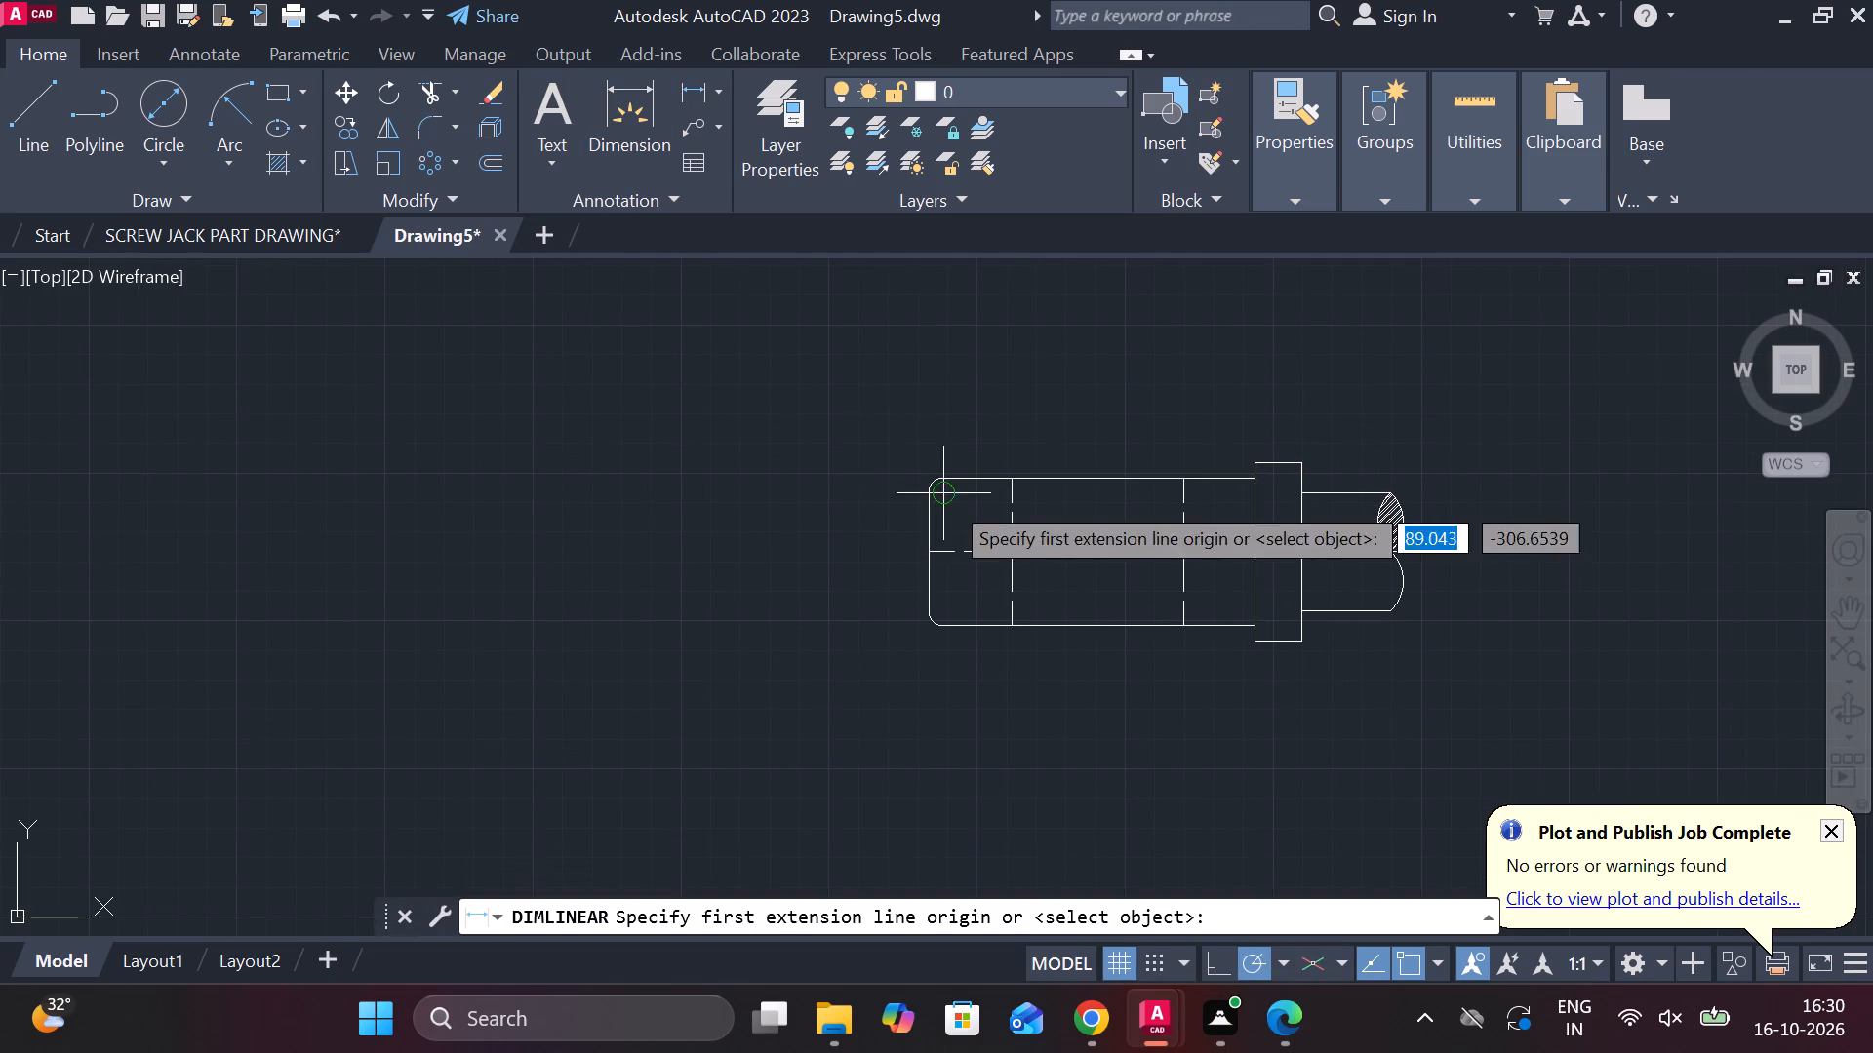
pyautogui.moveTo(927, 501); pyautogui.dragTo(721, 454, button='middle')
pyautogui.scroll(3, 748, 420)
pyautogui.moveTo(774, 421); pyautogui.dragTo(780, 422, button='middle')
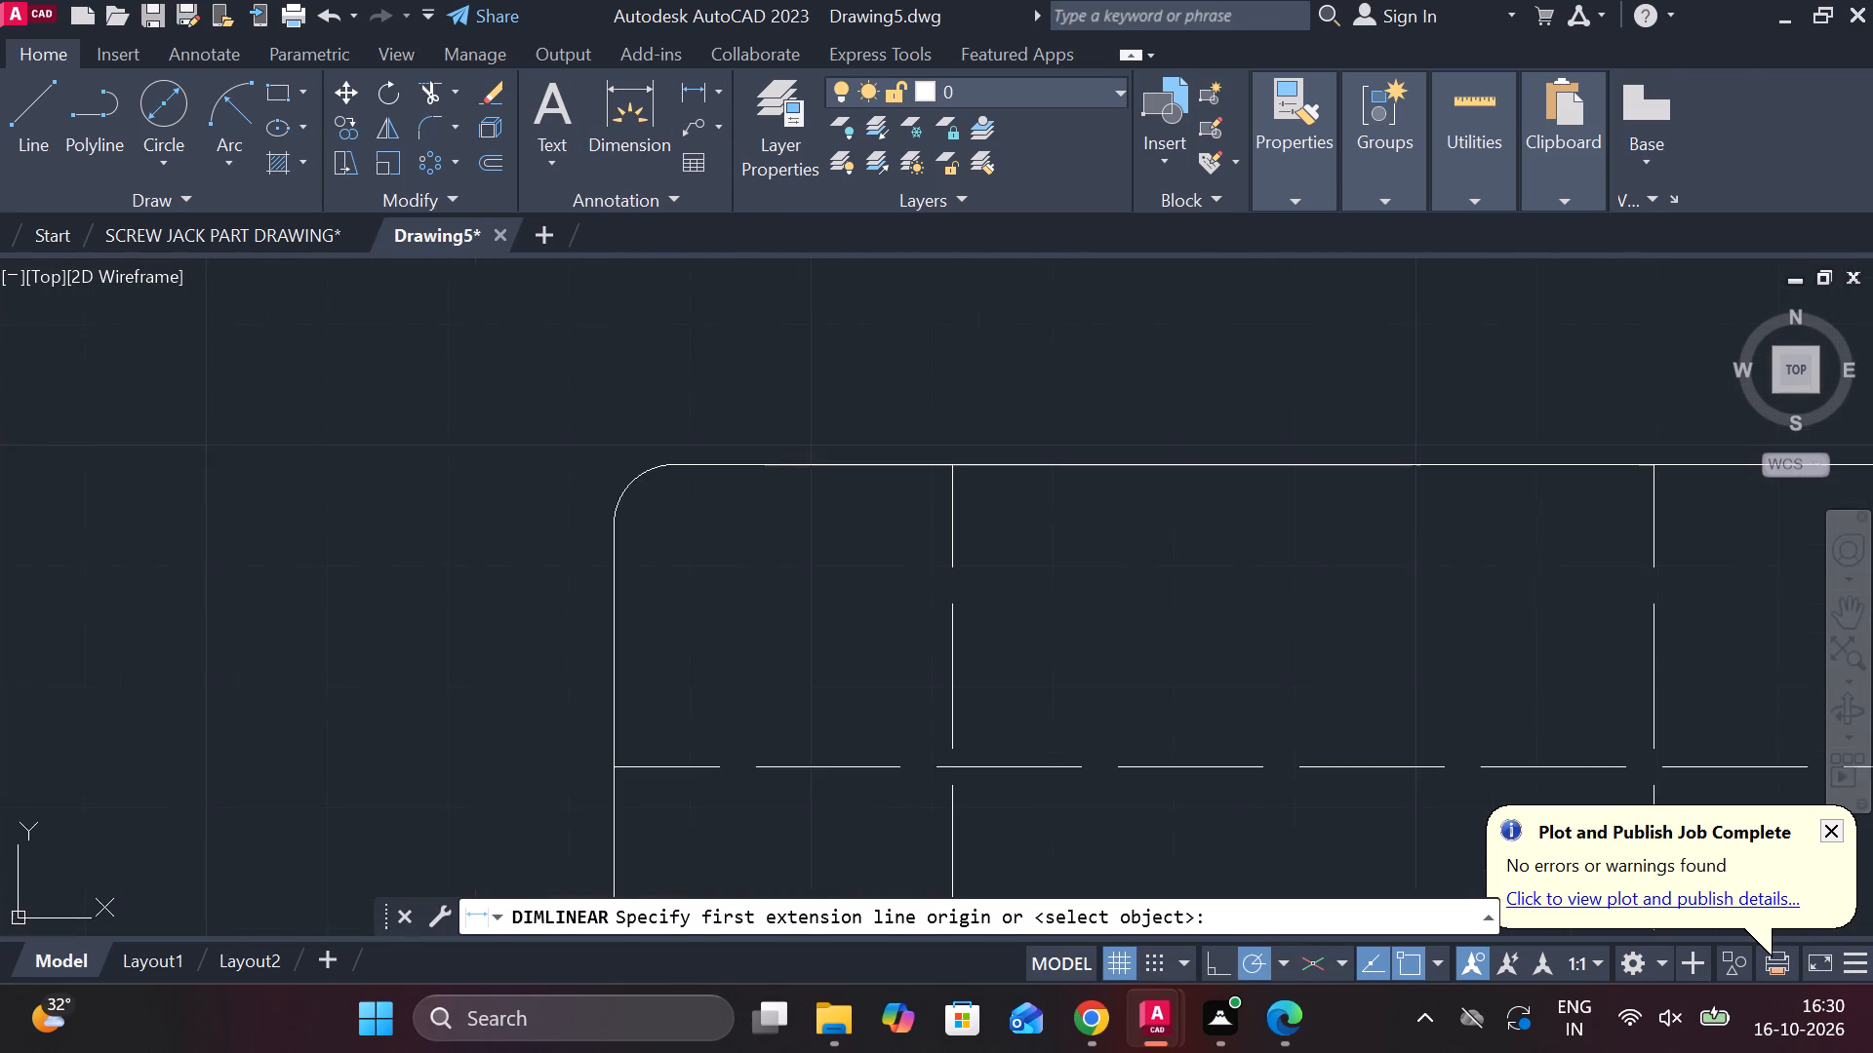
pyautogui.moveTo(780, 422); pyautogui.dragTo(891, 353, button='middle')
pyautogui.click(897, 402)
pyautogui.scroll(-3, 894, 441)
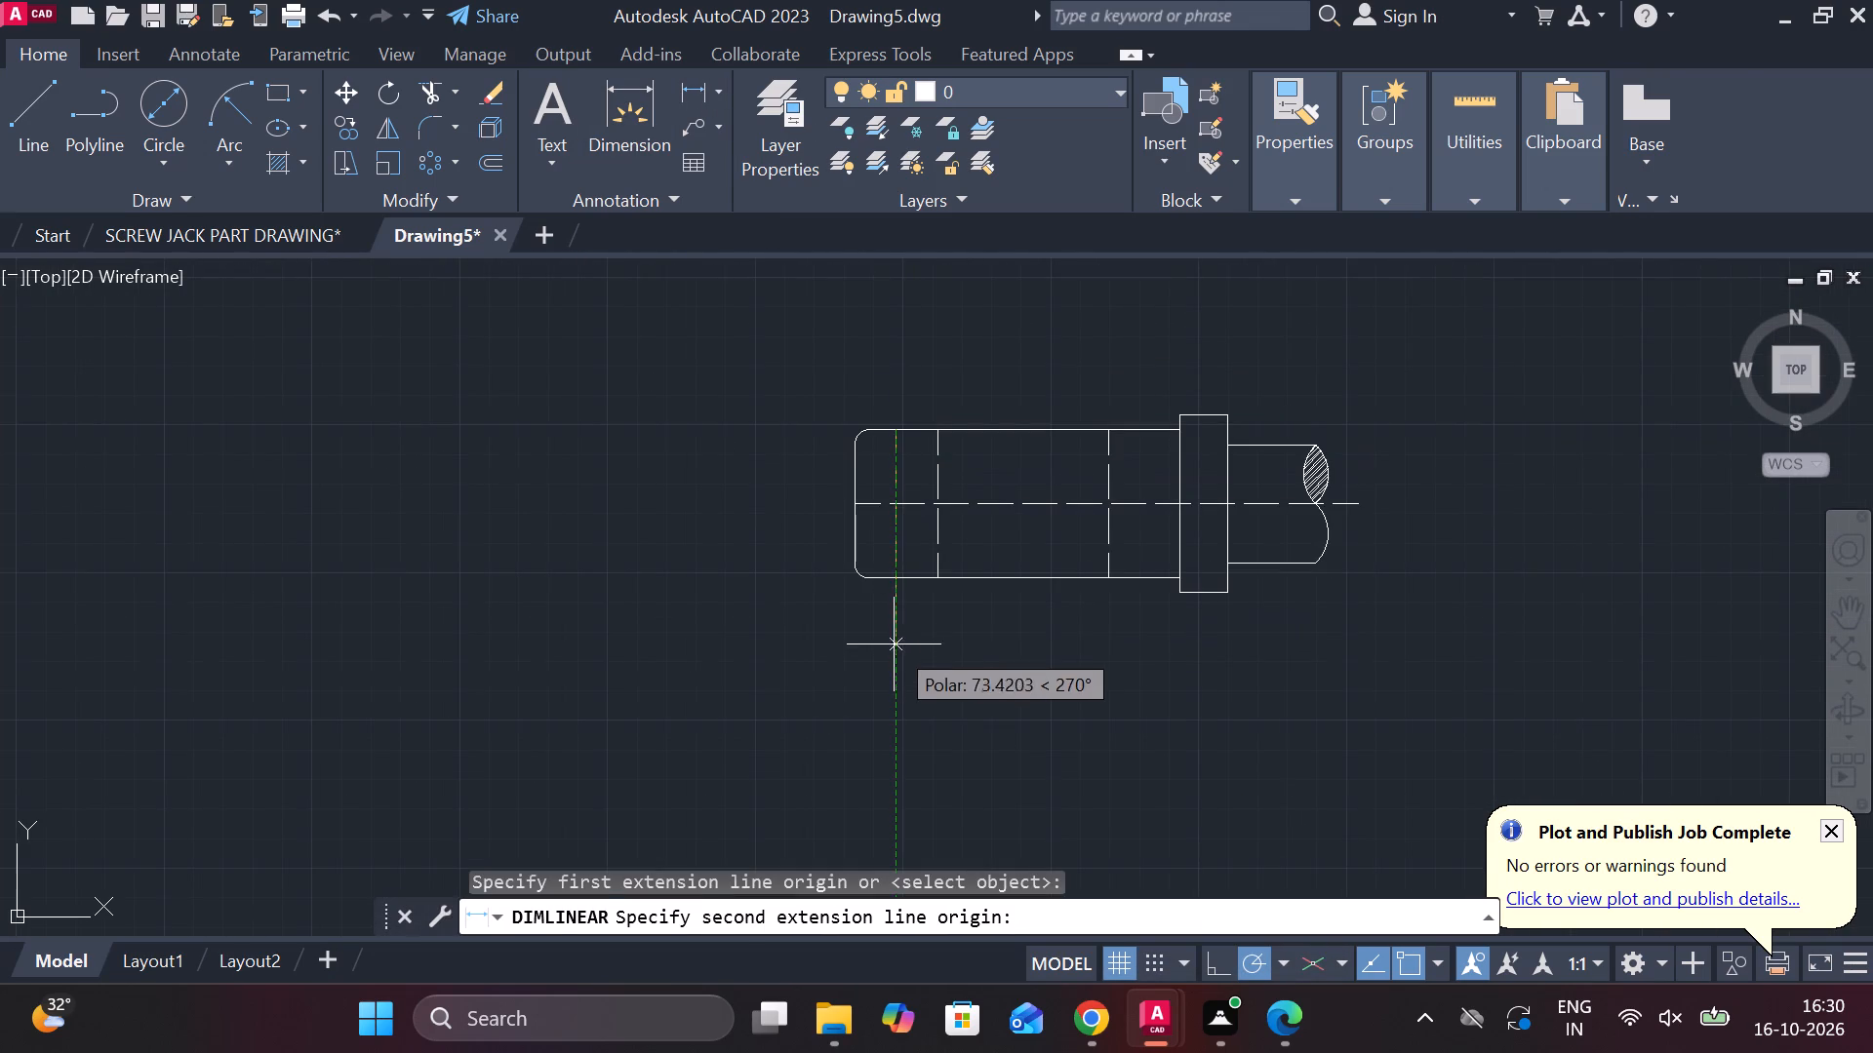
pyautogui.click(896, 580)
pyautogui.scroll(1, 799, 556)
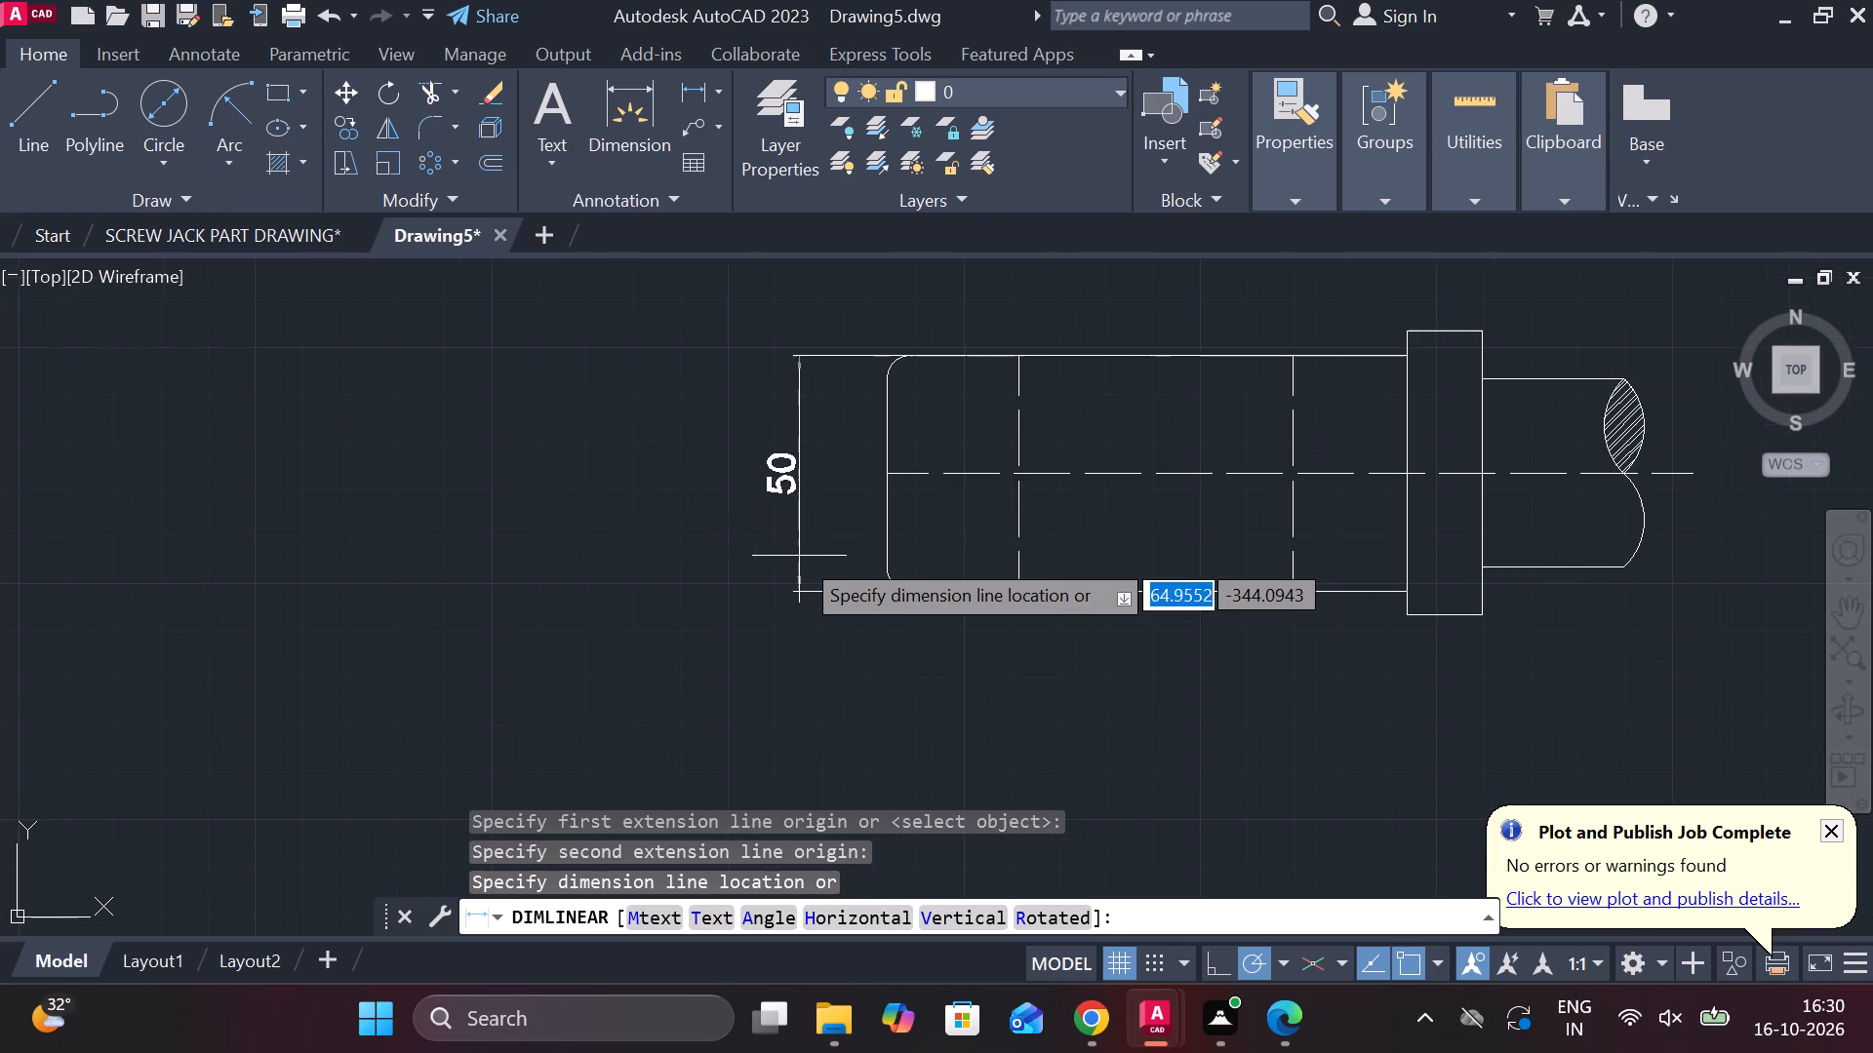
pyautogui.click(754, 556)
# Add a horizontal linear dimension between the two vertical dashed lines, placed below the cylinder.
pyautogui.moveTo(891, 619); pyautogui.dragTo(668, 509, button='middle')
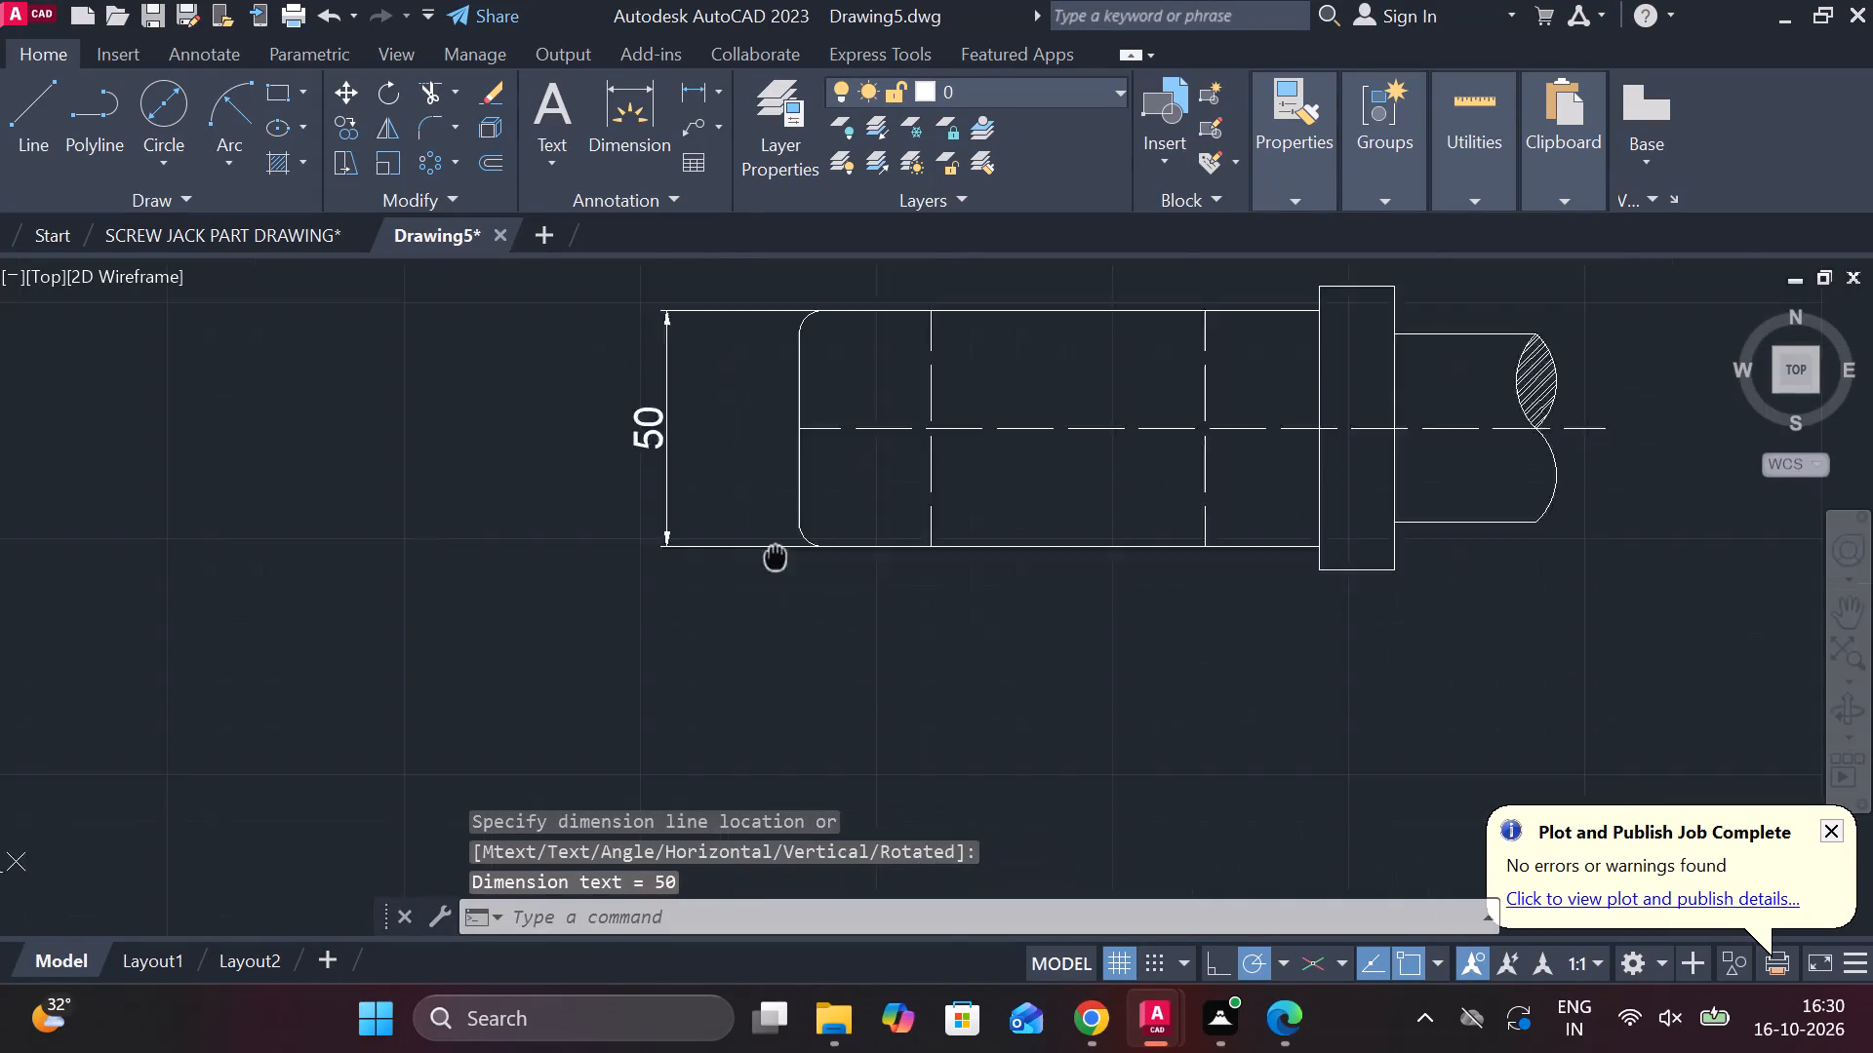
pyautogui.moveTo(668, 509); pyautogui.dragTo(604, 484, button='middle')
pyautogui.press('space')
pyautogui.click(719, 468)
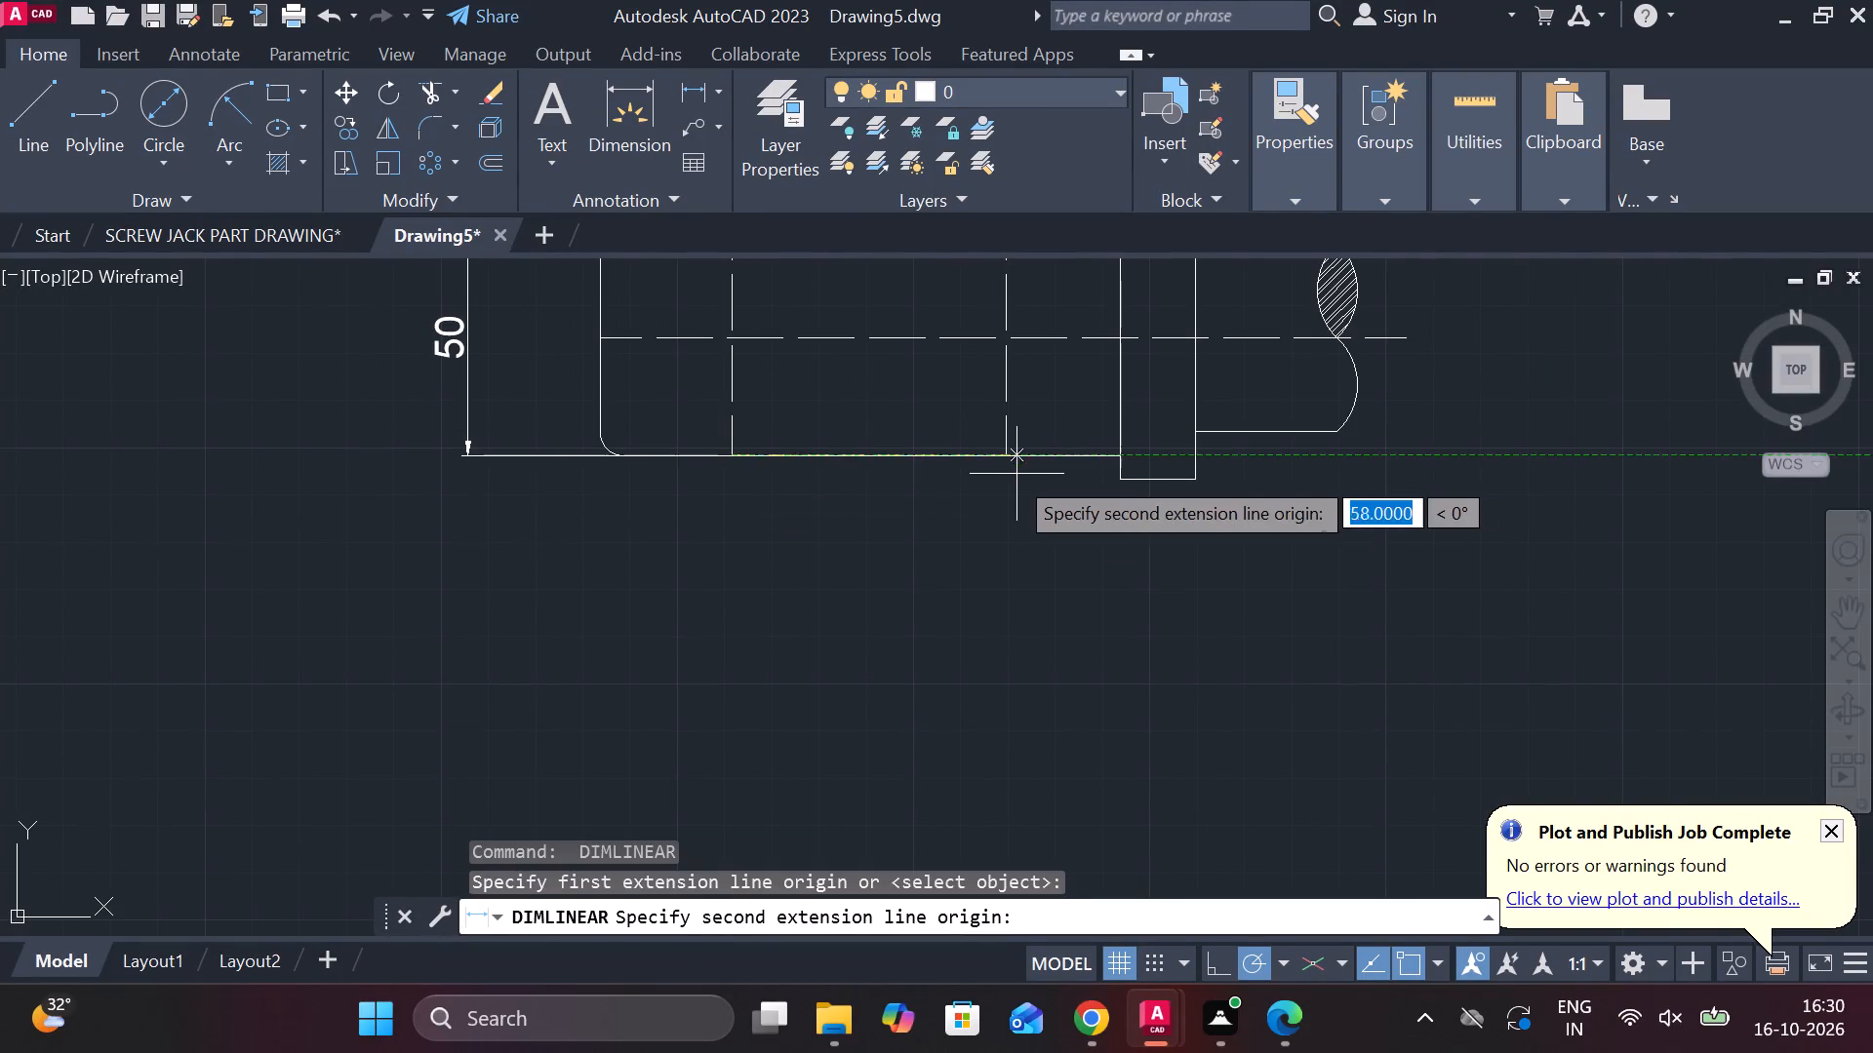
pyautogui.click(1001, 463)
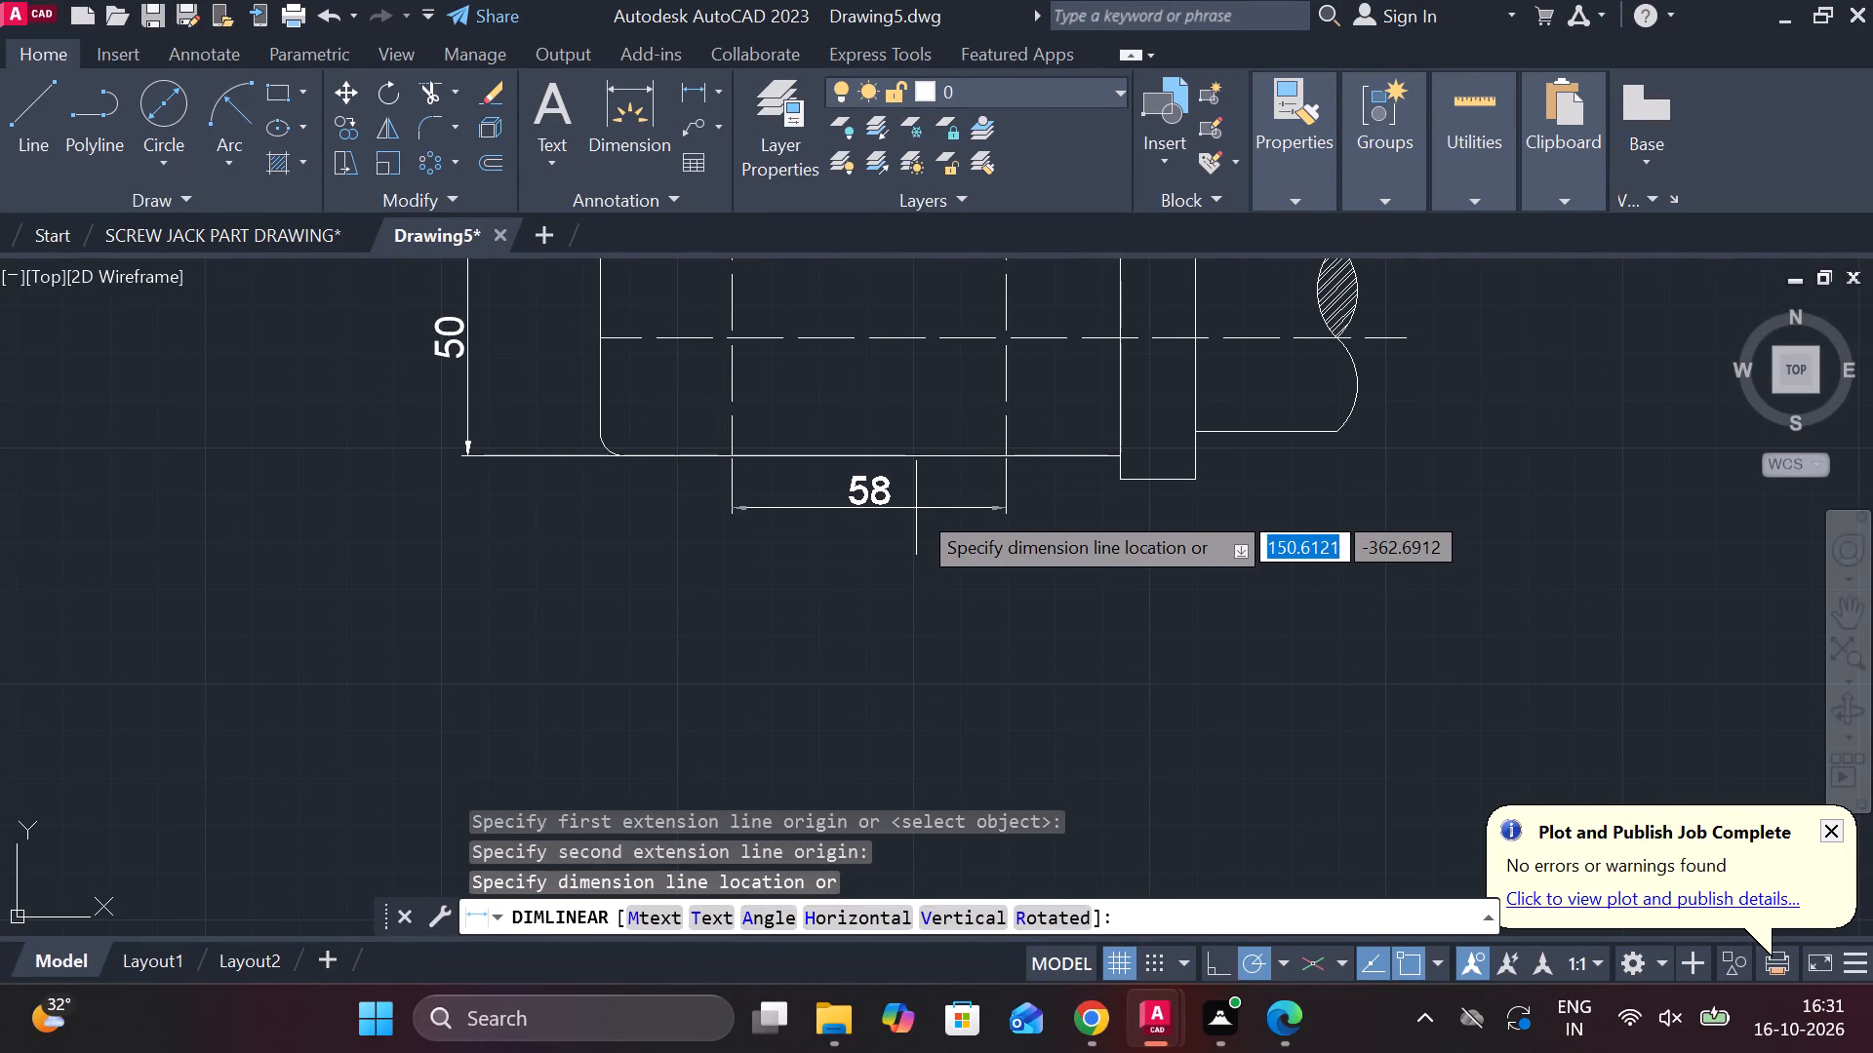
pyautogui.click(912, 526)
# Dimension the horizontal distance from the collar to the nearer dashed line, level with the adjacent dimension between the dashed lines.
pyautogui.press('space')
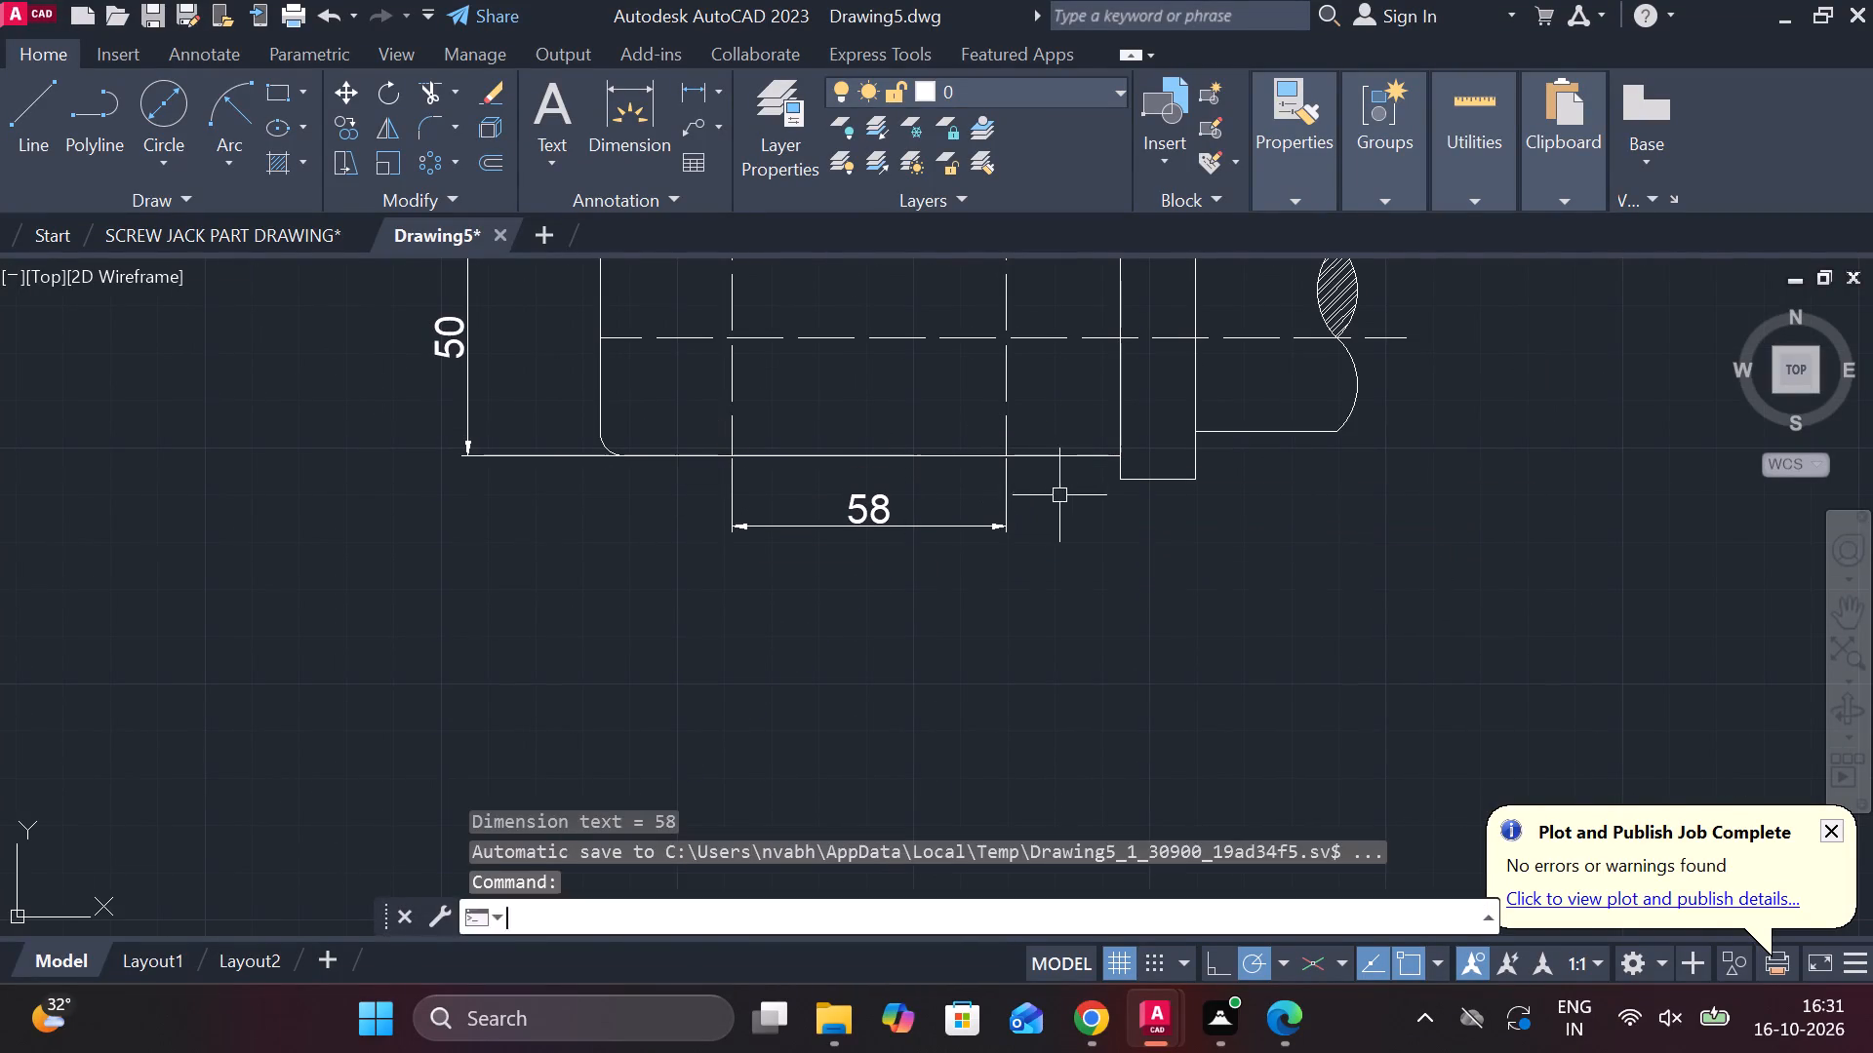
pyautogui.click(1111, 488)
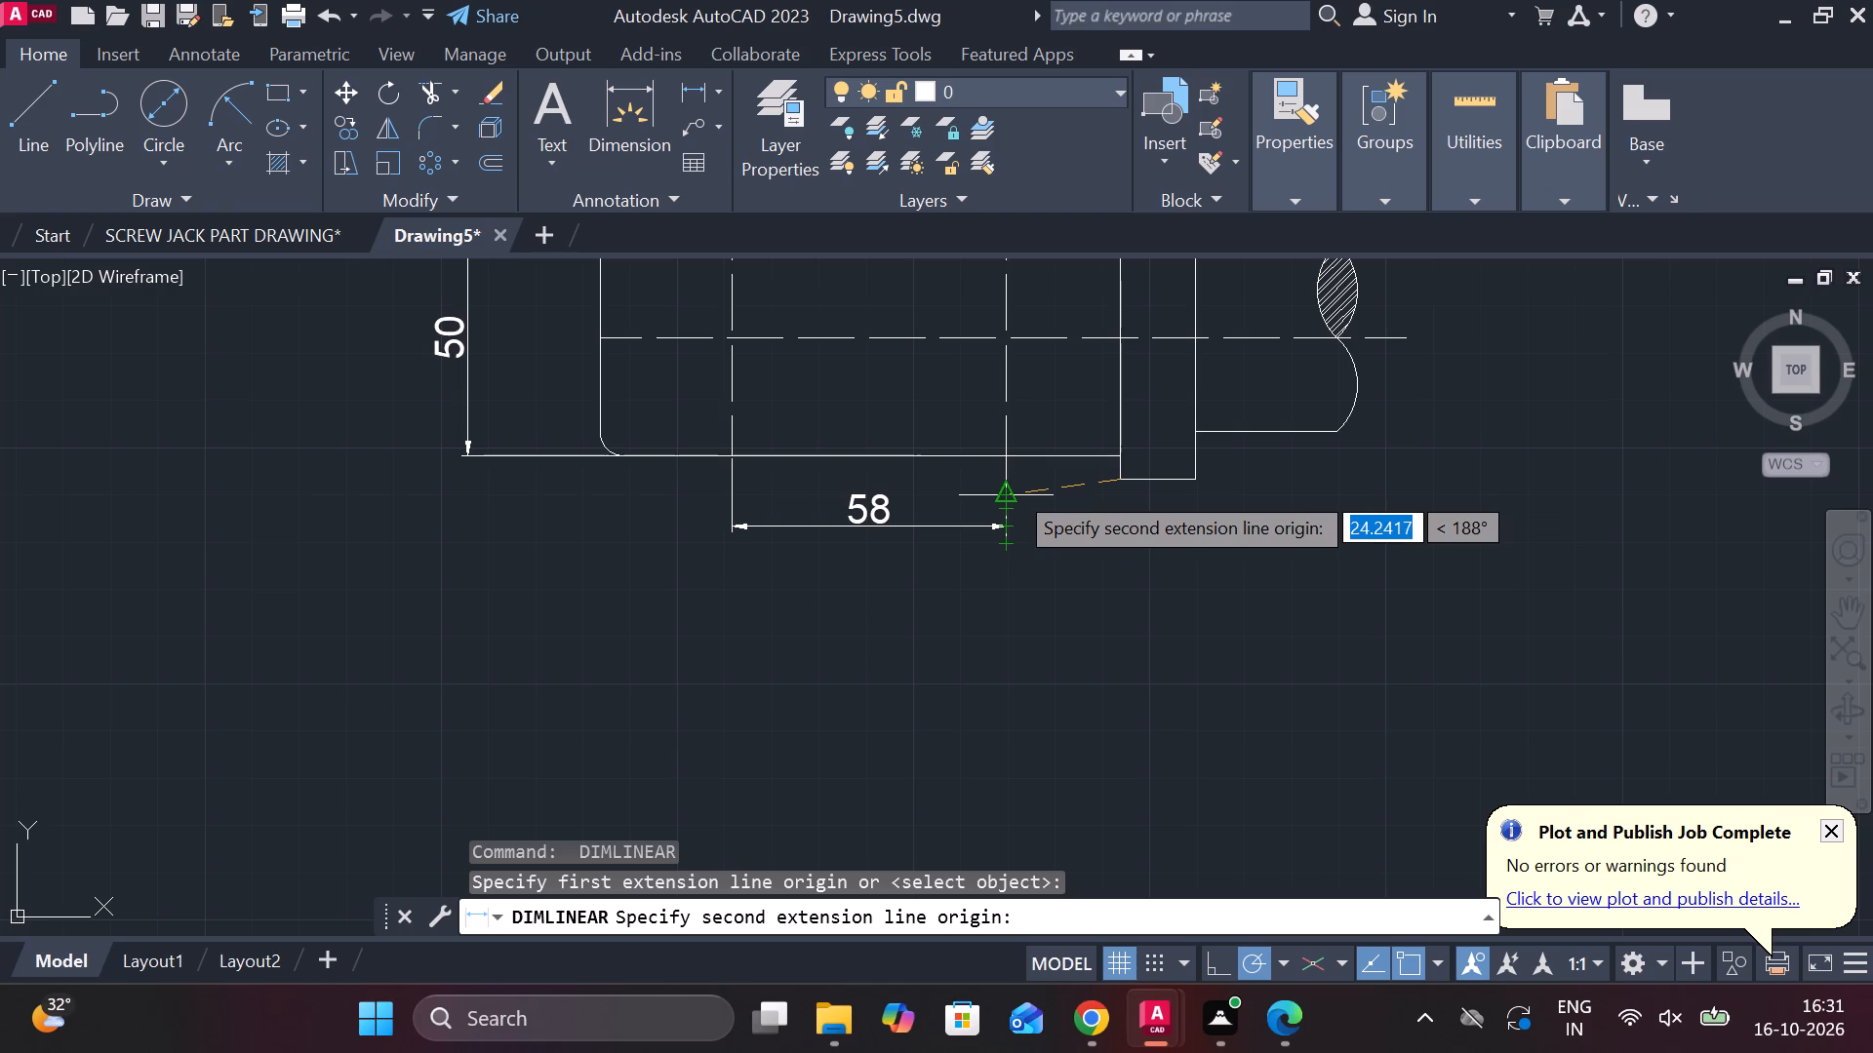
pyautogui.scroll(2, 1013, 488)
pyautogui.click(1001, 456)
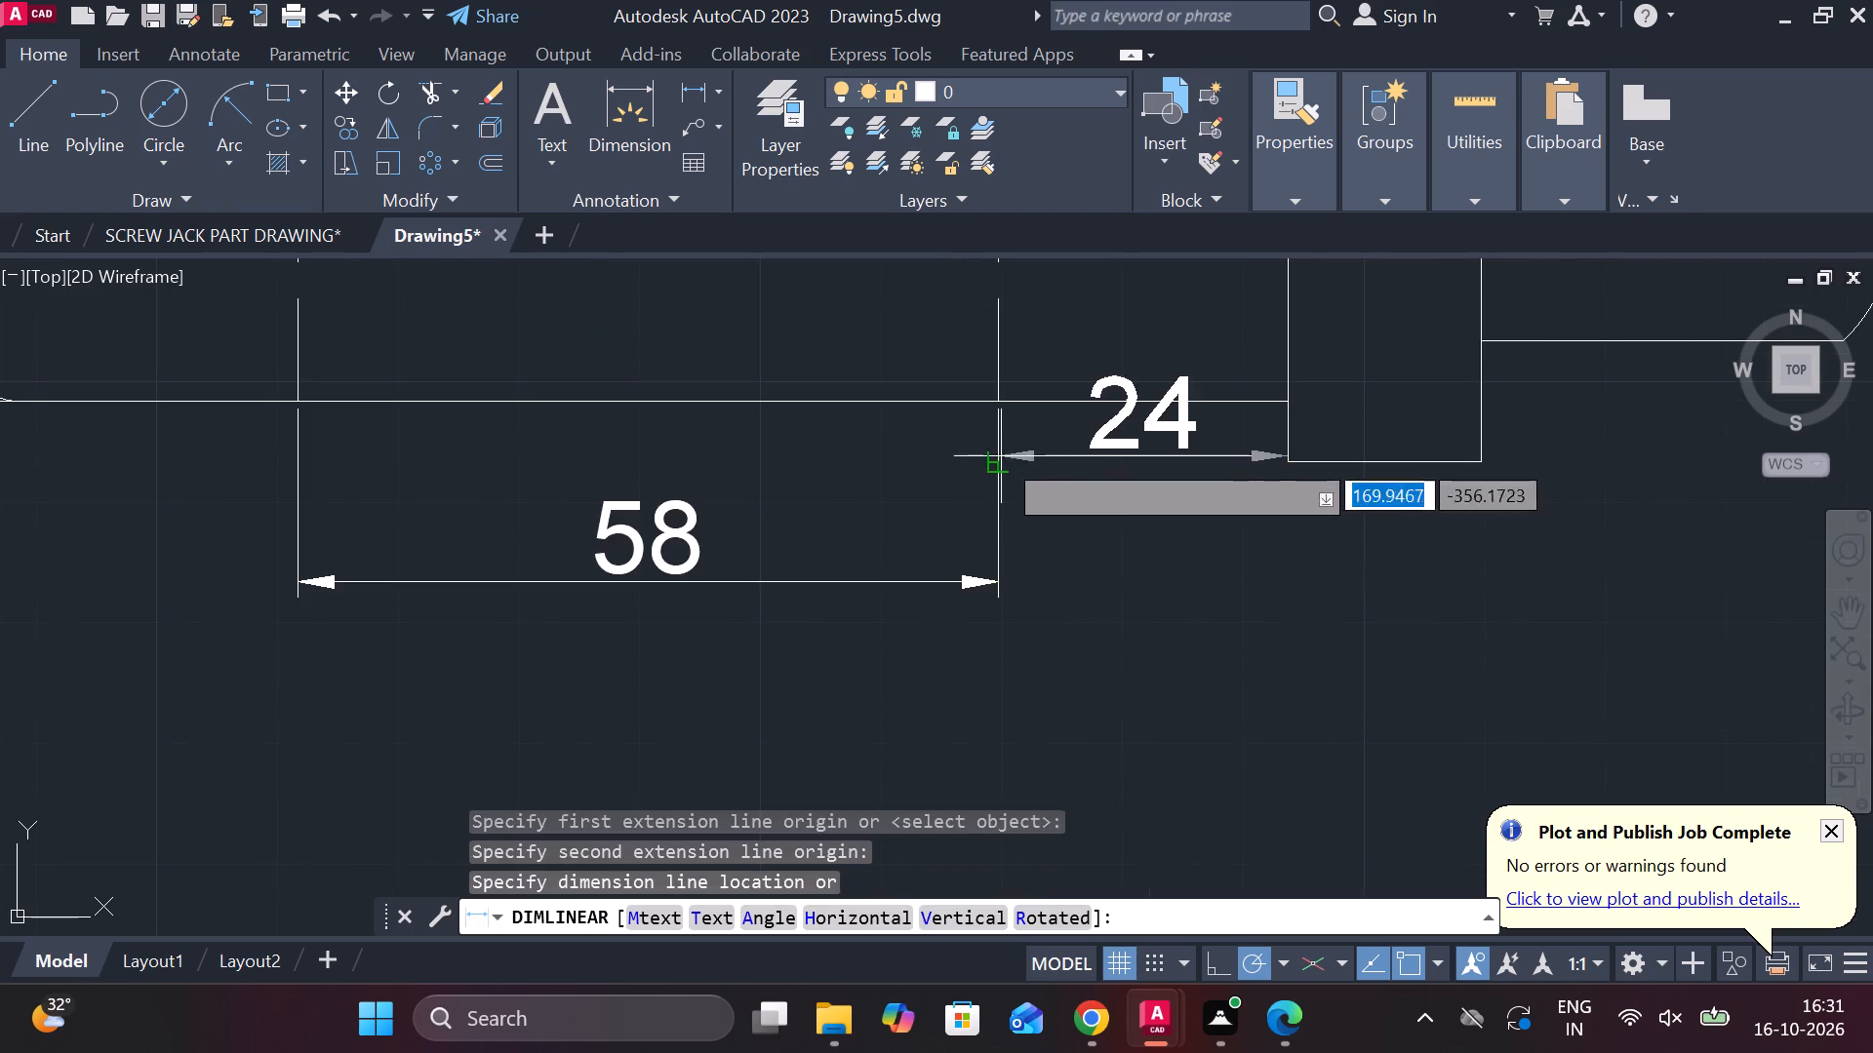
pyautogui.click(1029, 570)
# Add a horizontal linear dimension for the collar's width, placed below the collar.
pyautogui.scroll(-1, 1054, 574)
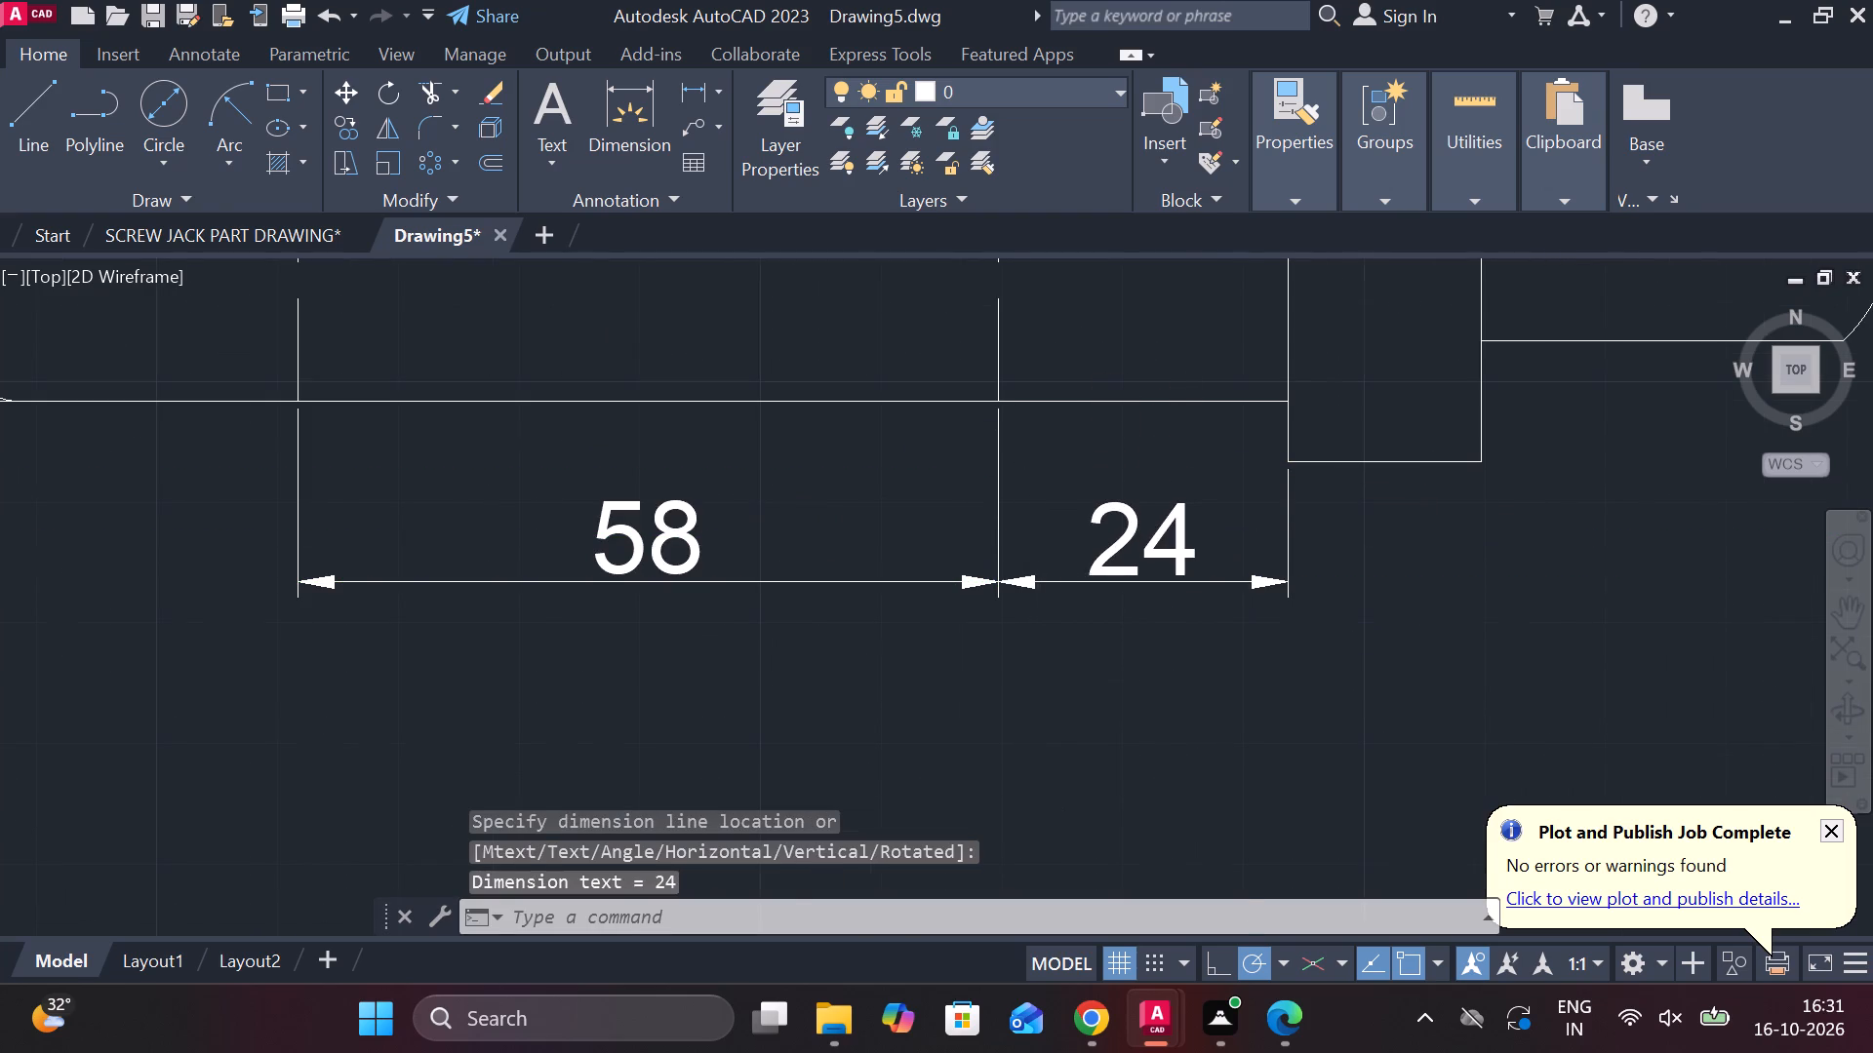
pyautogui.scroll(1, 1249, 560)
pyautogui.press('space')
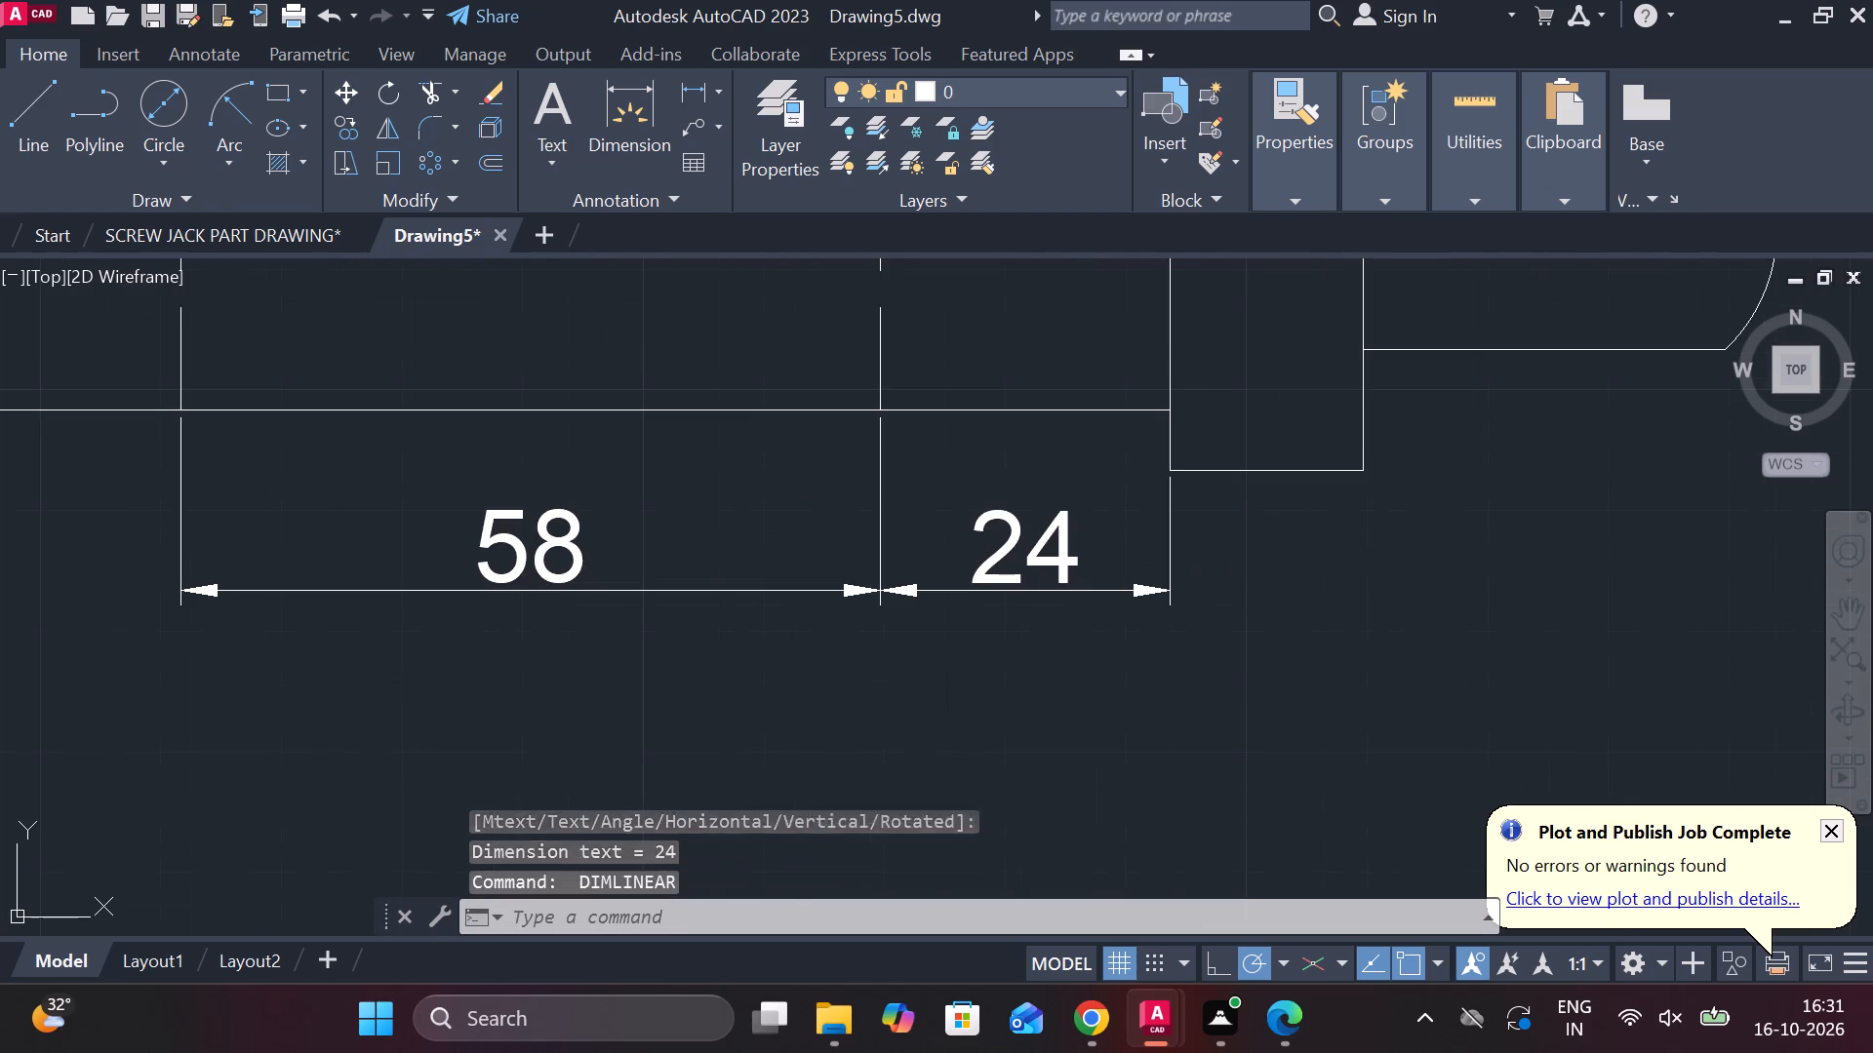
pyautogui.click(1173, 476)
pyautogui.click(1368, 474)
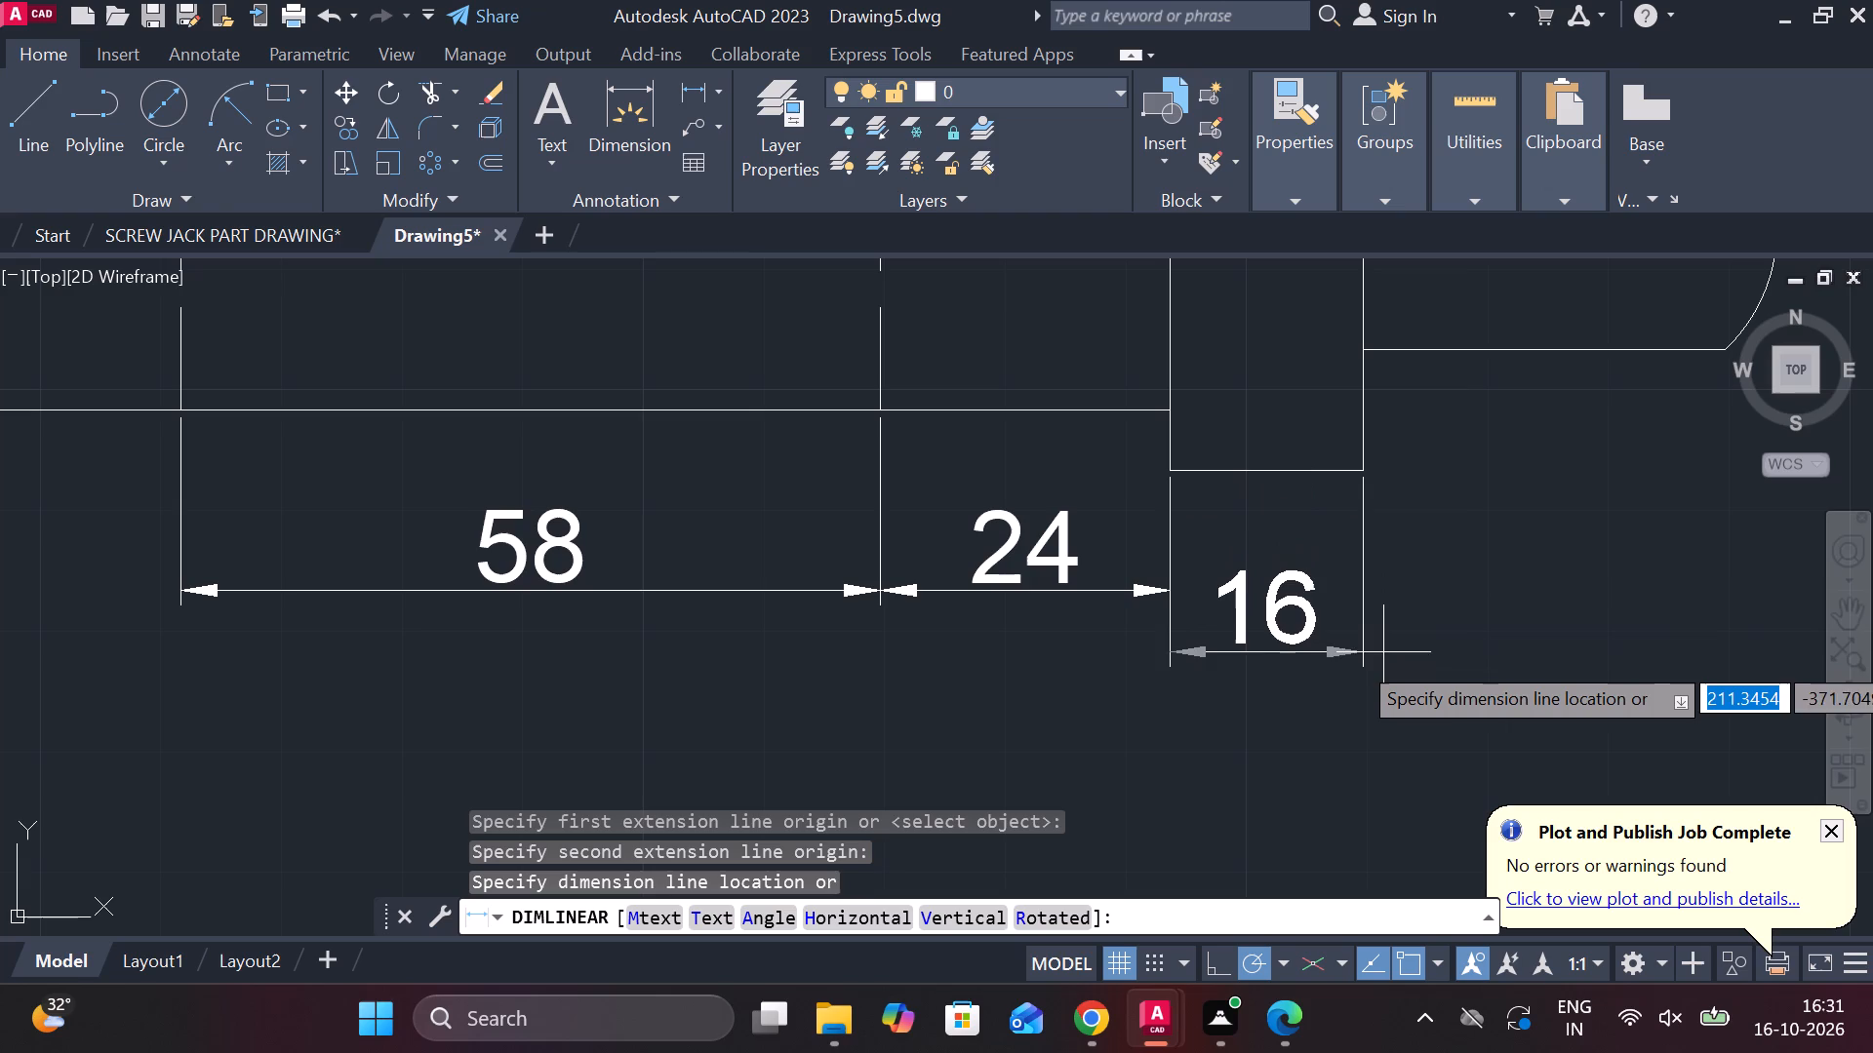
pyautogui.click(1383, 687)
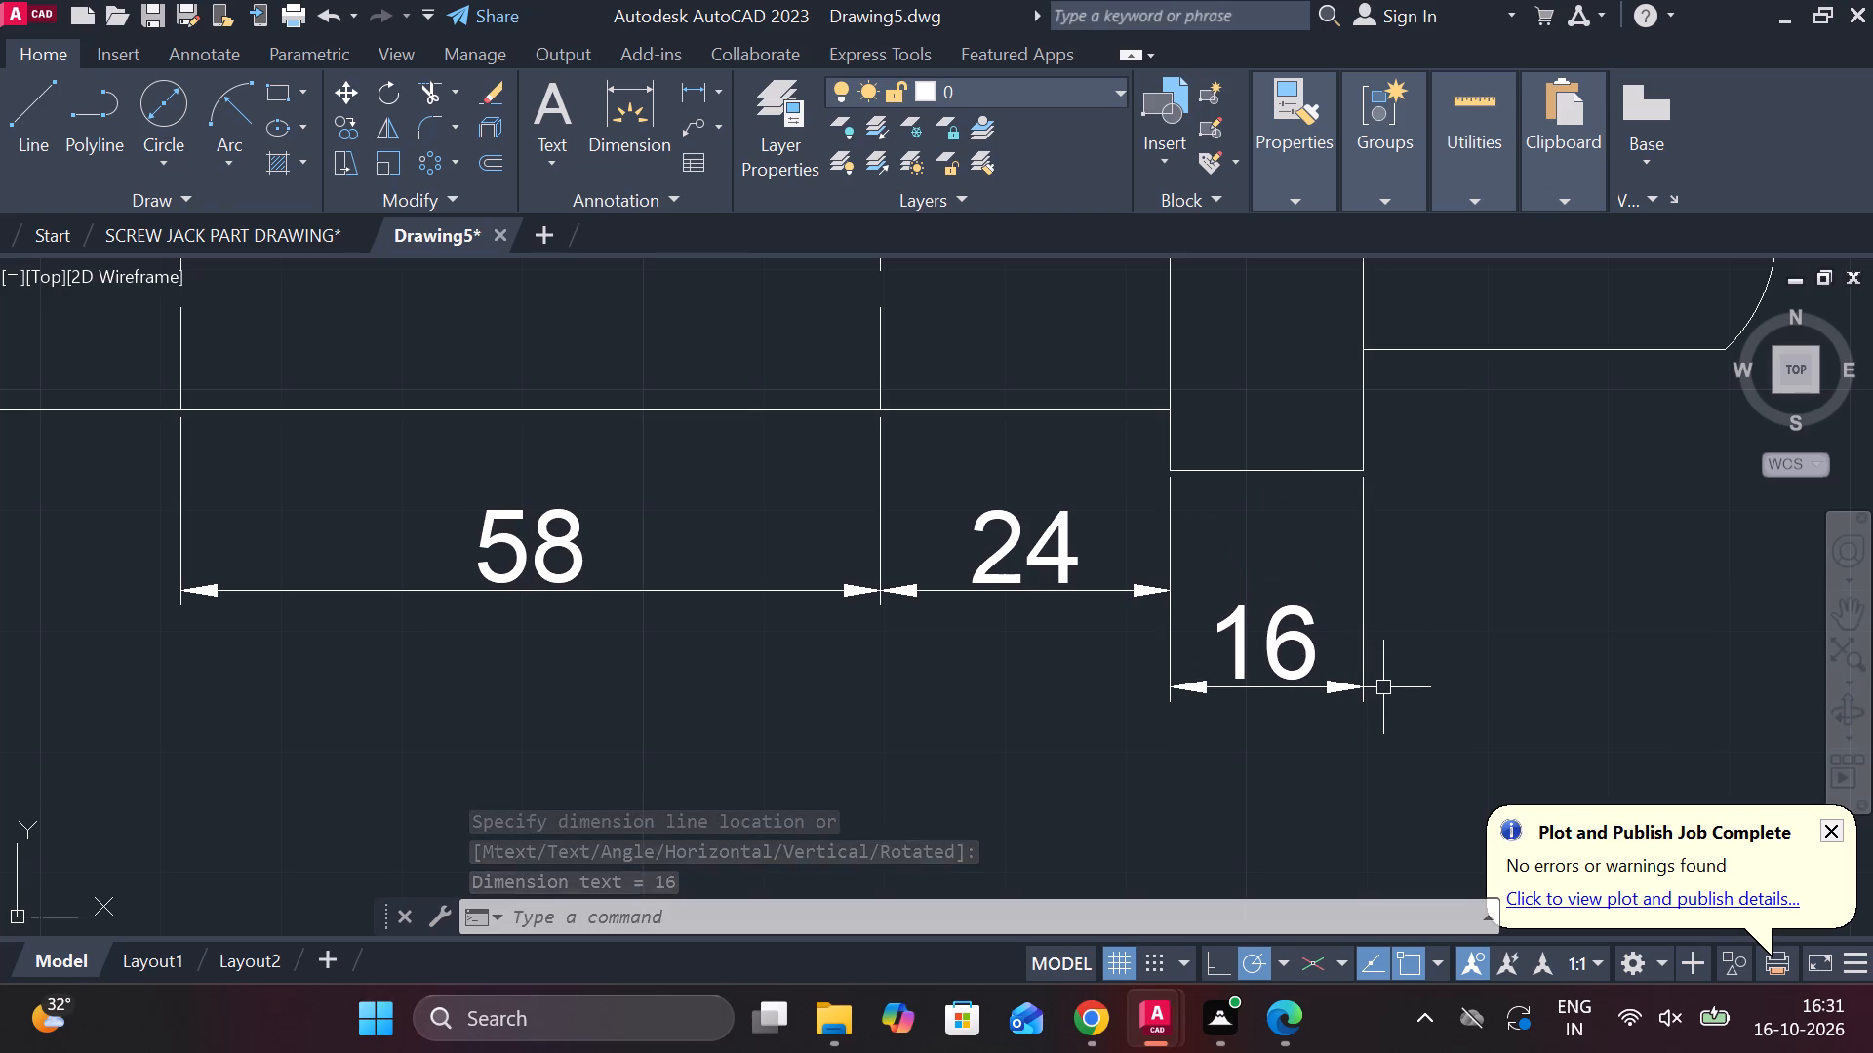
# Dimension the large cylinder's overall length from its filleted end to the collar, below the existing horizontal dimensions.
pyautogui.scroll(-2, 1381, 673)
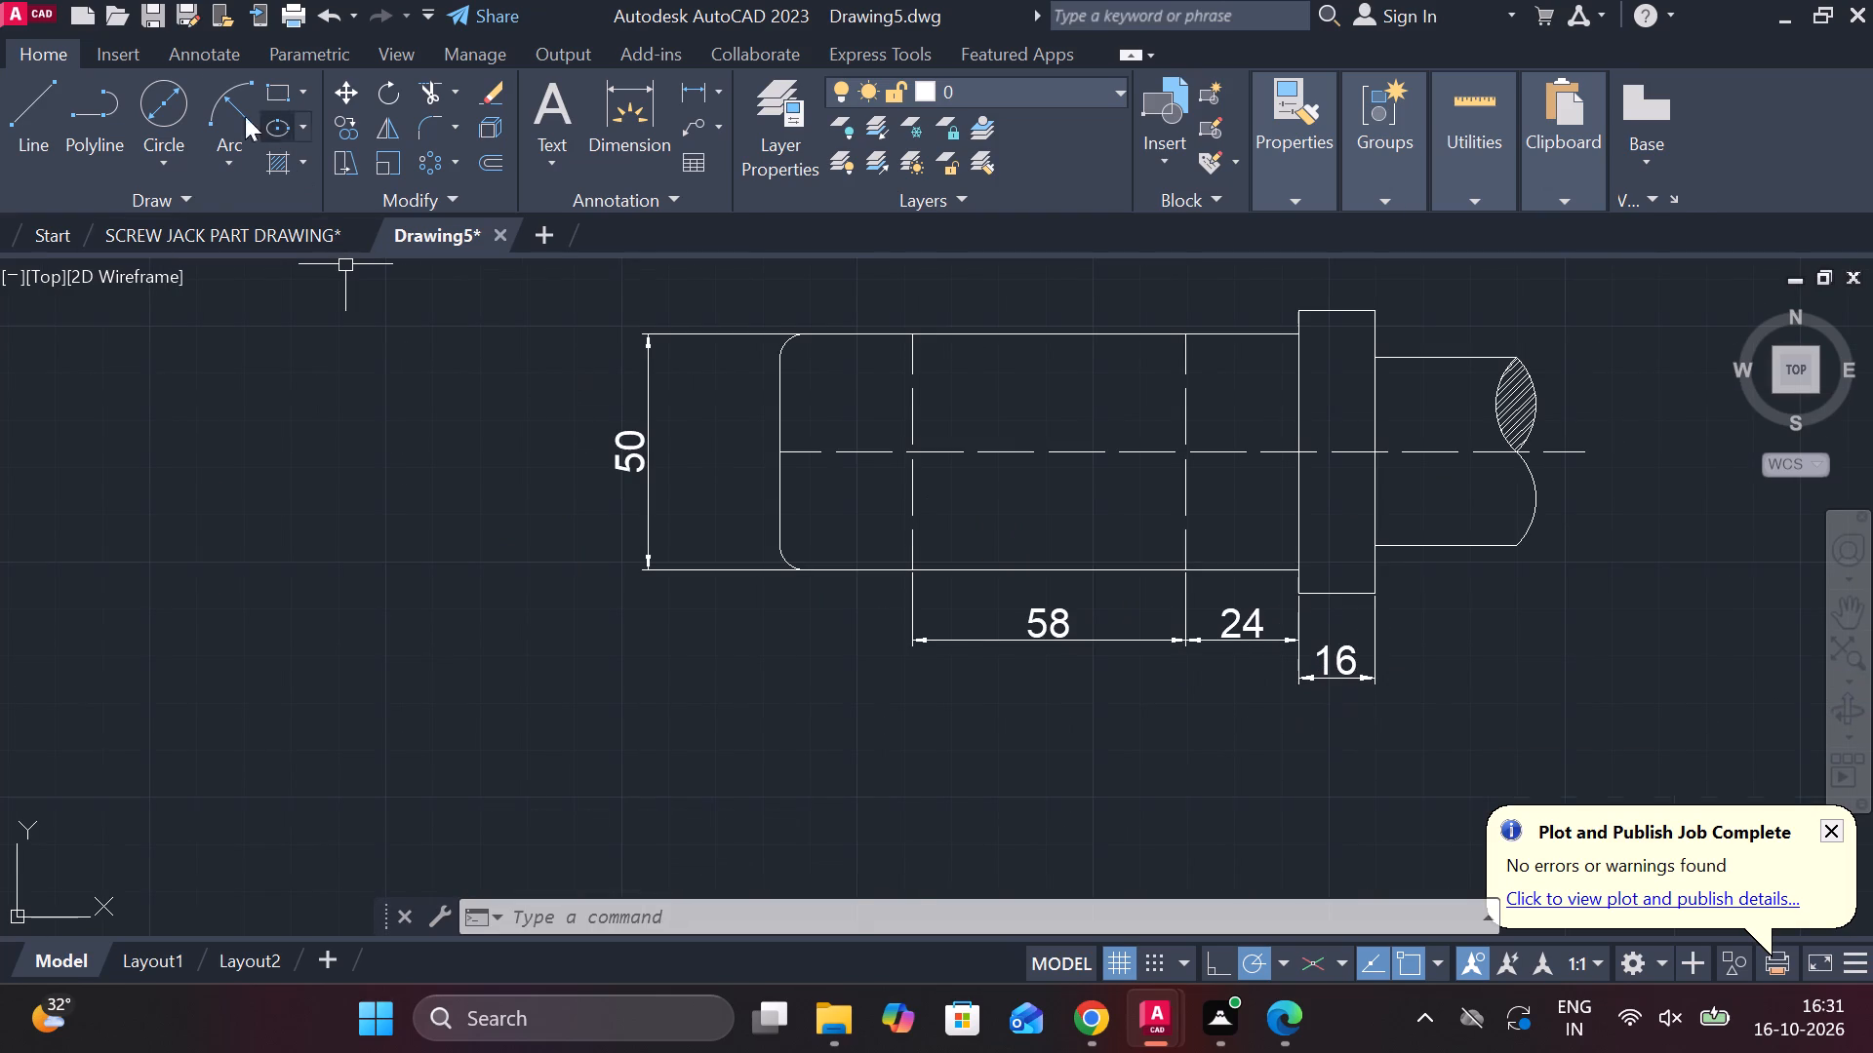
pyautogui.click(697, 99)
pyautogui.click(777, 514)
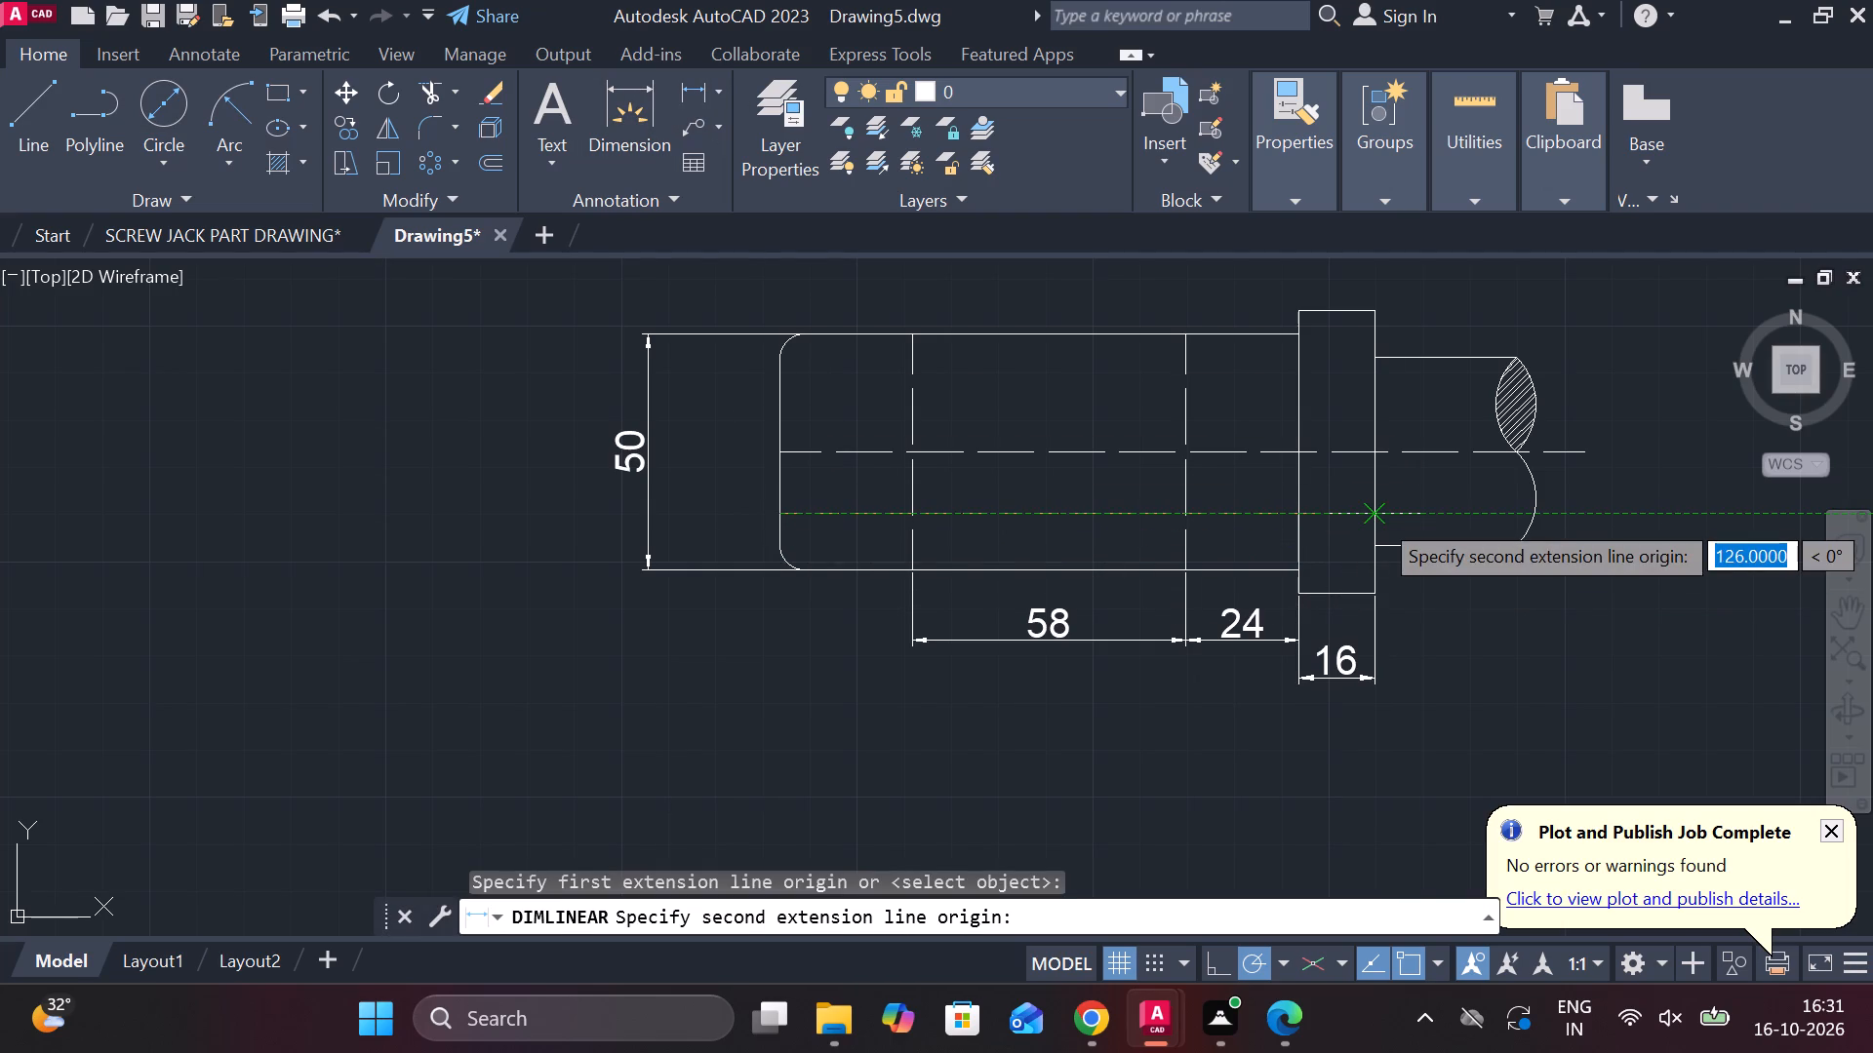
pyautogui.scroll(2, 1295, 663)
pyautogui.click(1302, 647)
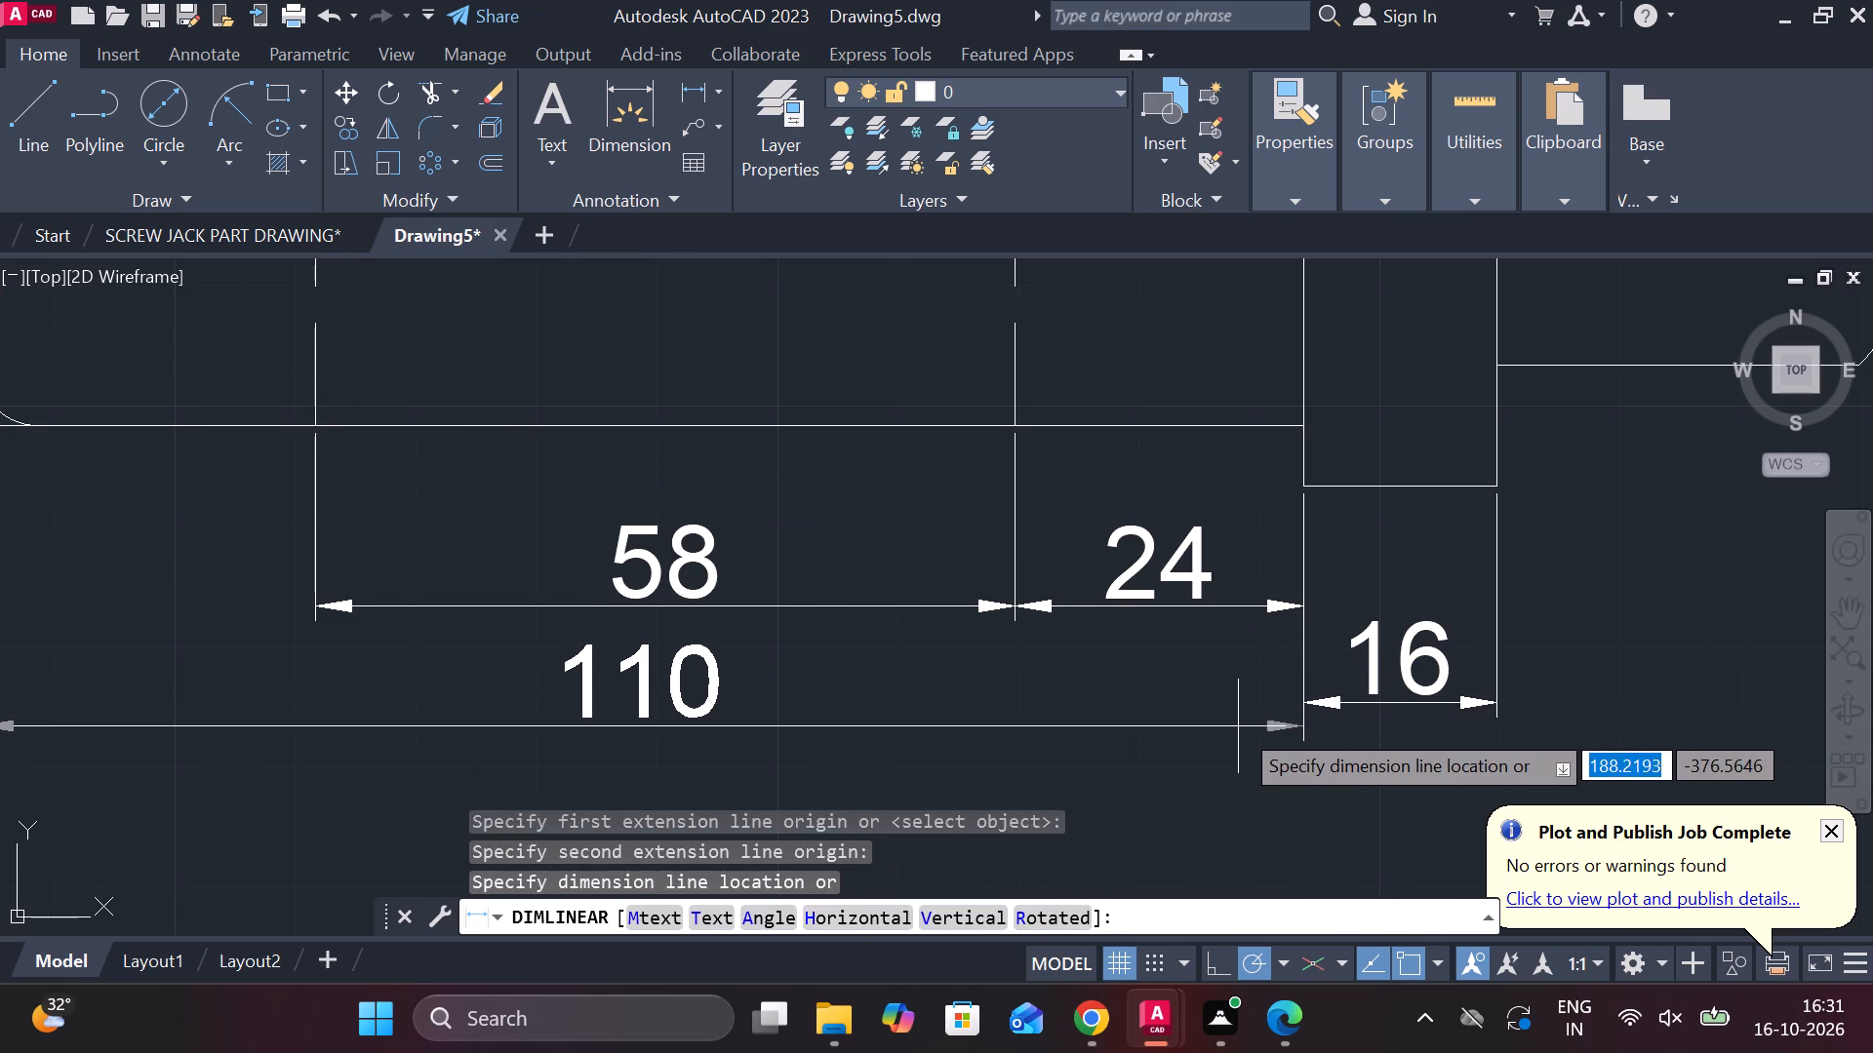
pyautogui.moveTo(1238, 726); pyautogui.dragTo(1210, 635, button='middle')
pyautogui.click(1215, 671)
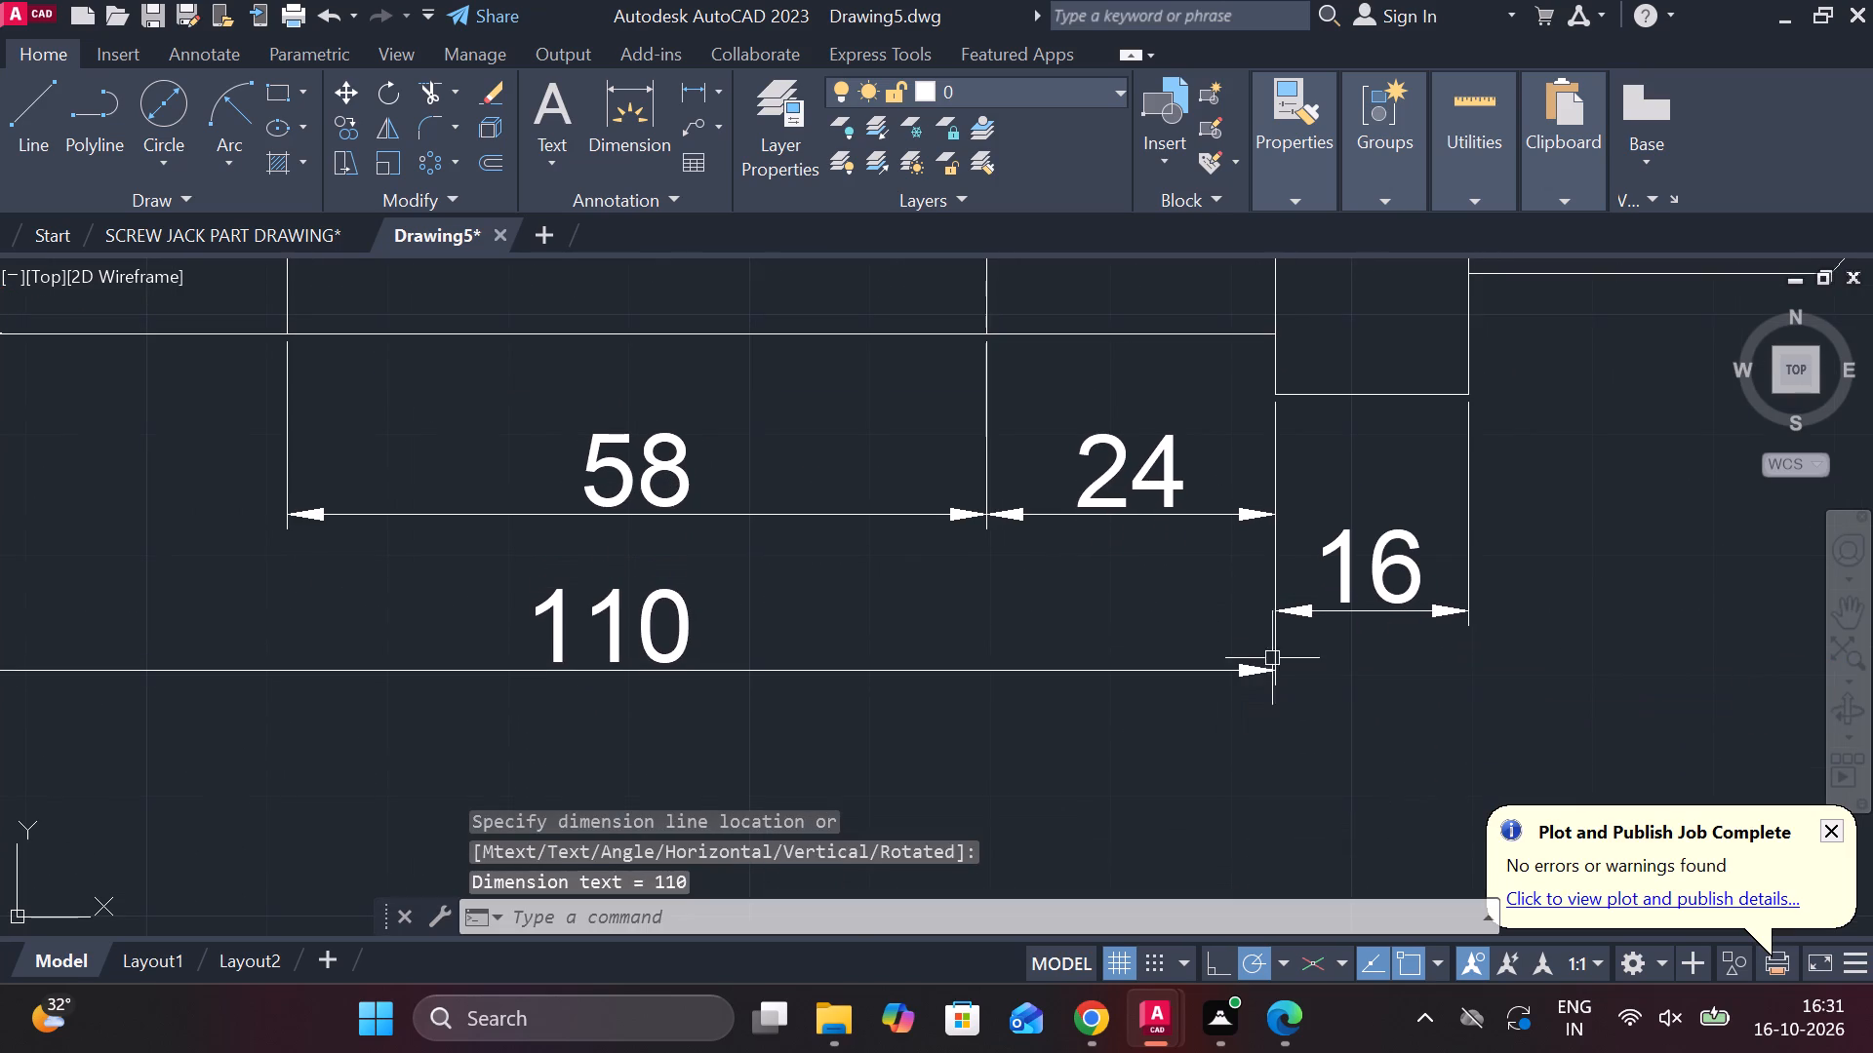
# Move the collar width dimension down in line with the cylinder's overall length dimension.
pyautogui.click(1400, 611)
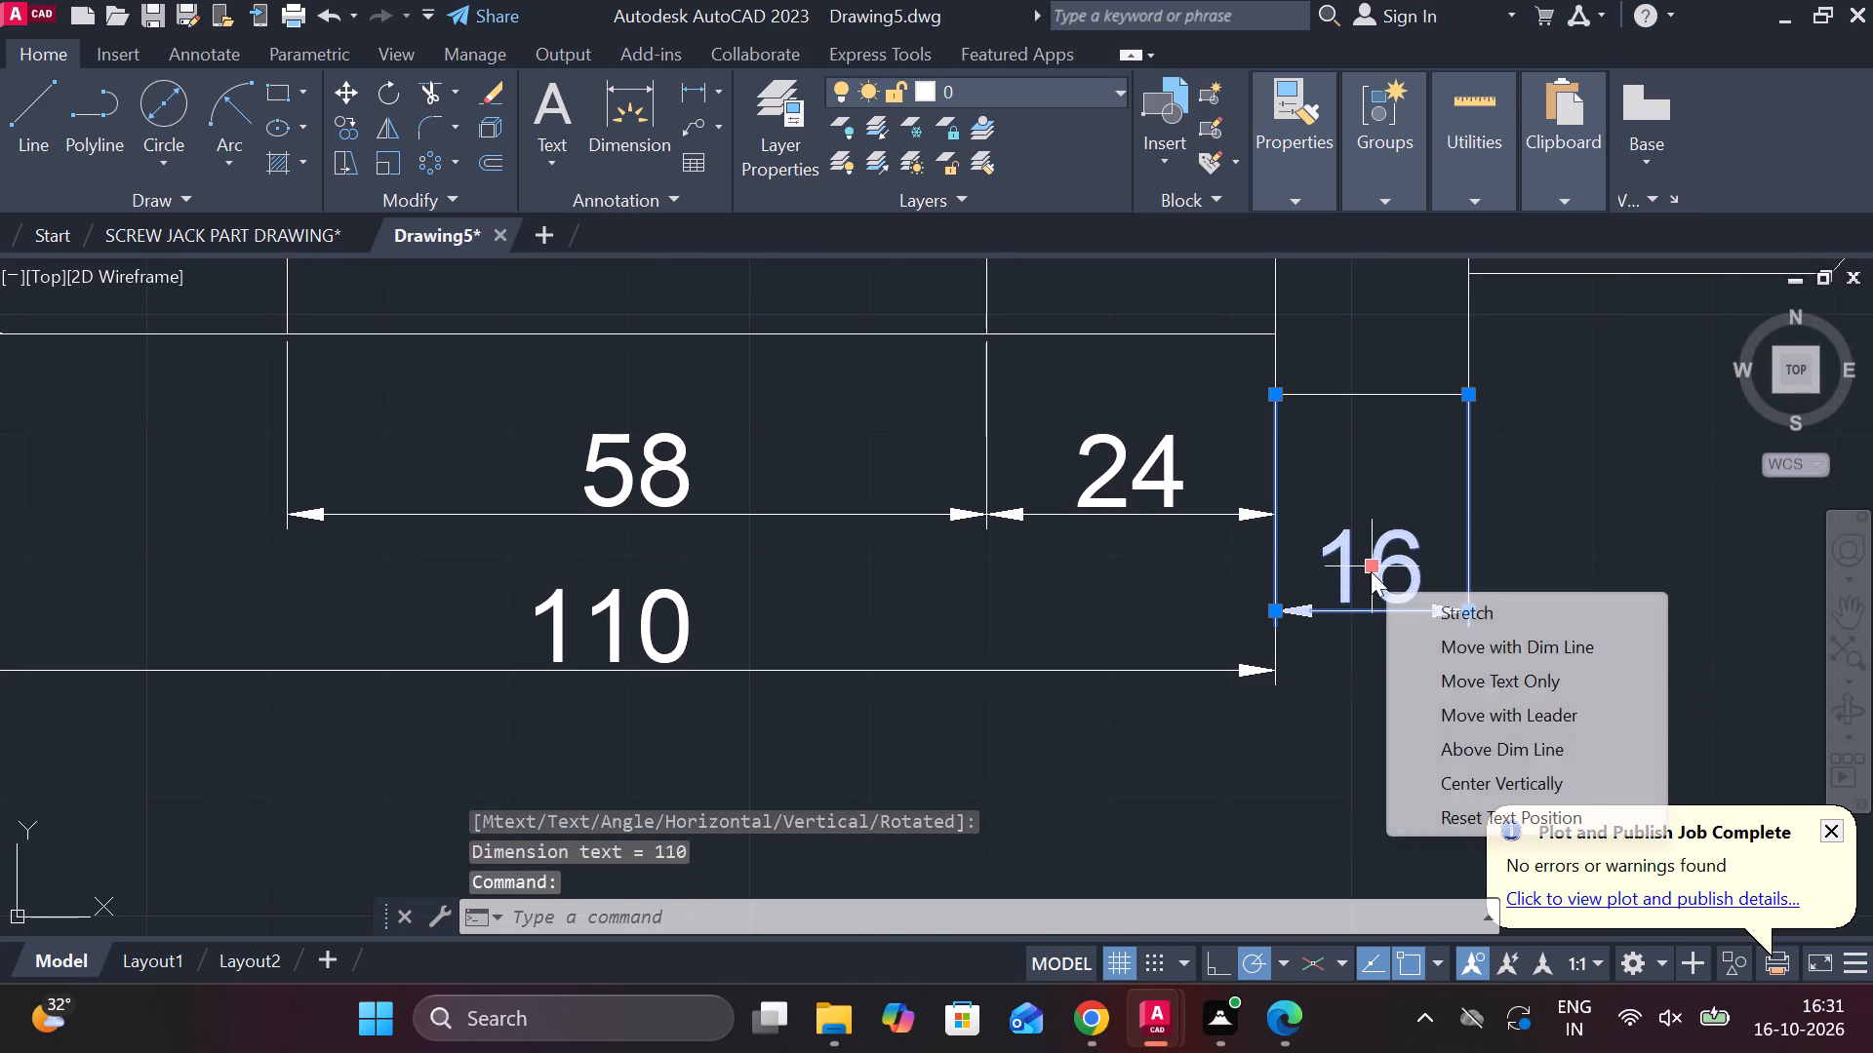
pyautogui.click(1371, 571)
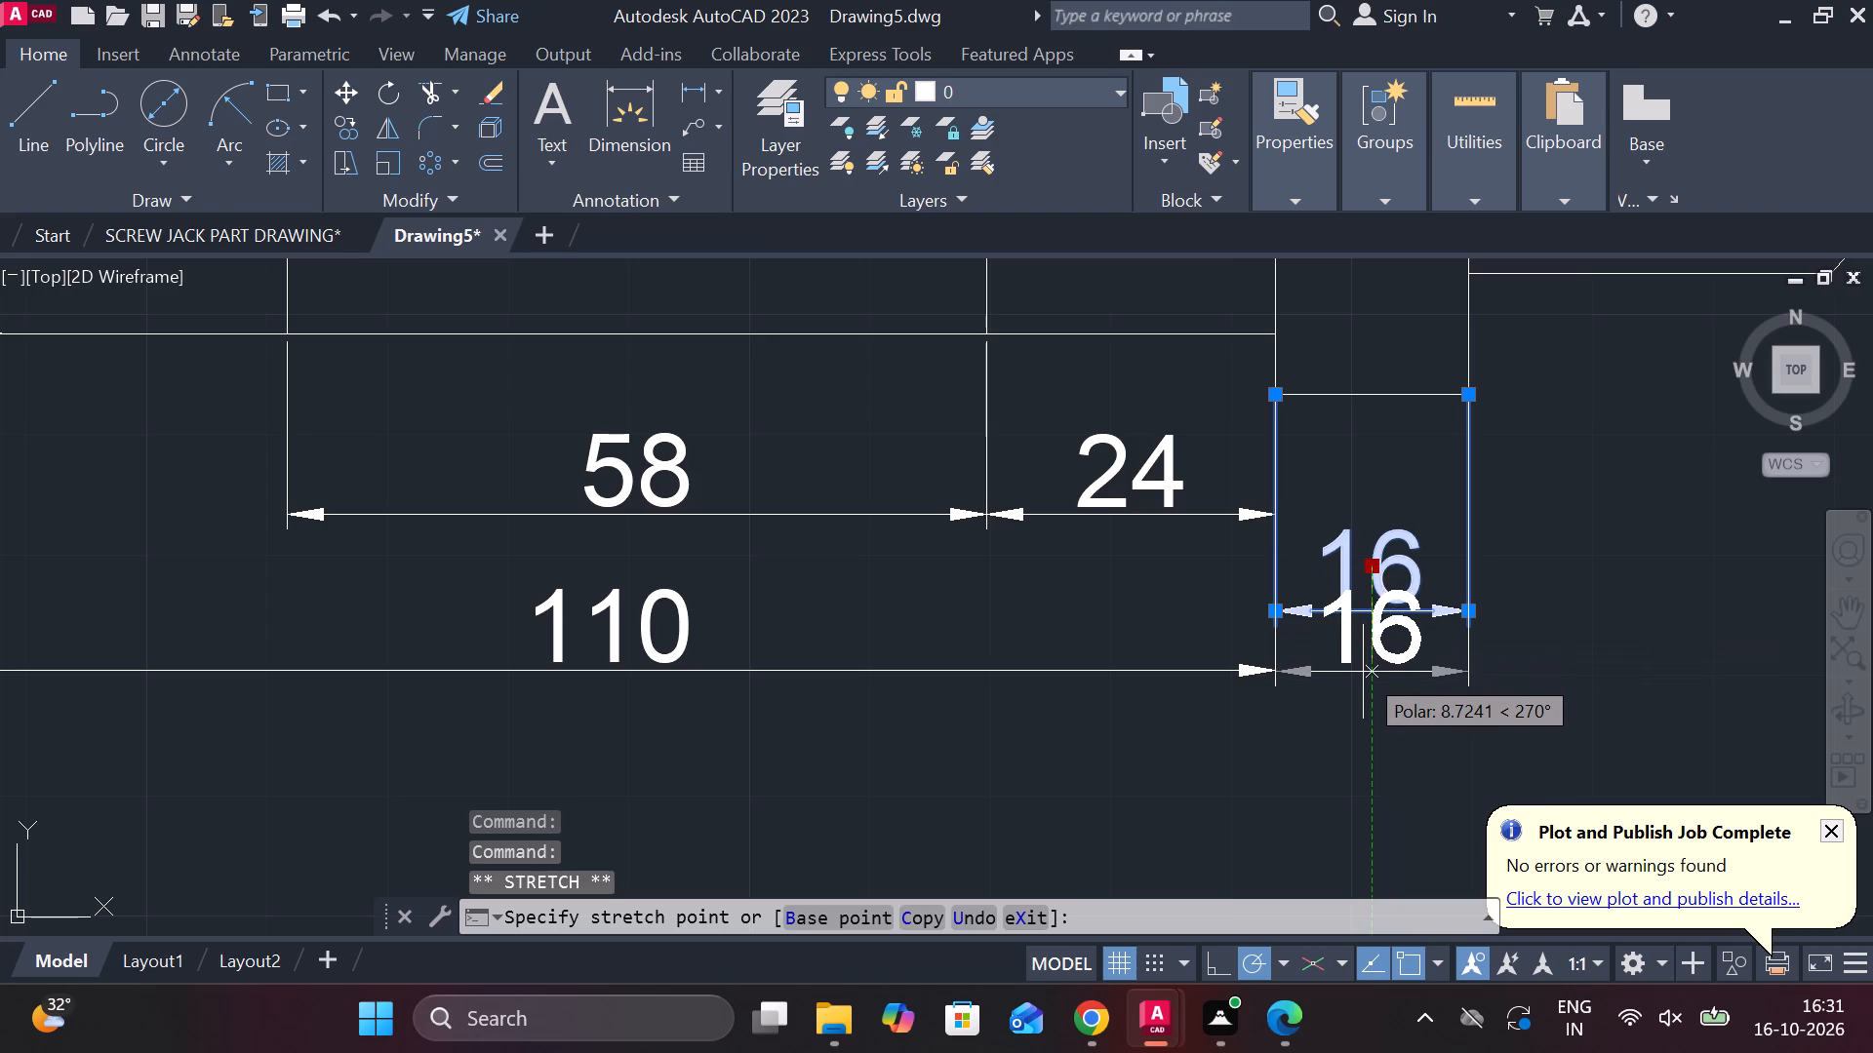
pyautogui.click(1363, 672)
pyautogui.press('Escape')
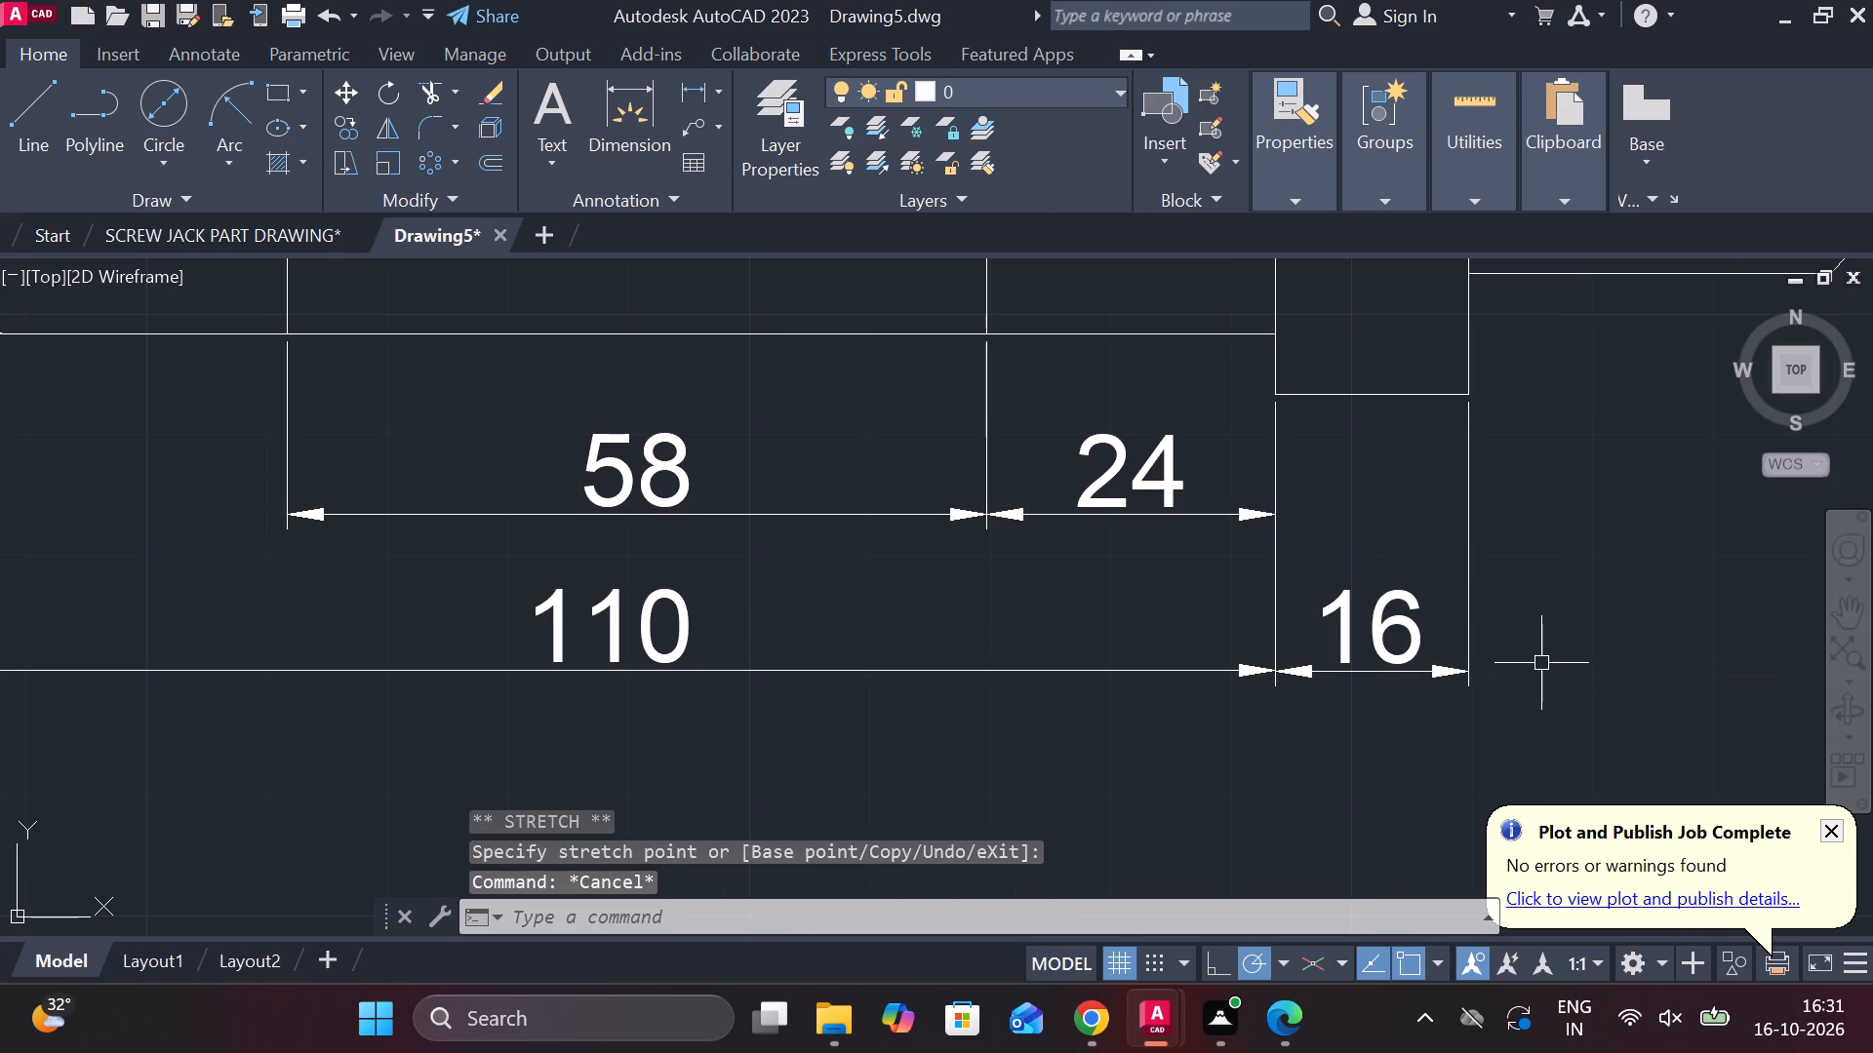
# Add a vertical linear dimension for the shank's height, placed beyond its broken end.
pyautogui.scroll(-1, 1541, 663)
pyautogui.moveTo(1542, 598); pyautogui.dragTo(1089, 715, button='middle')
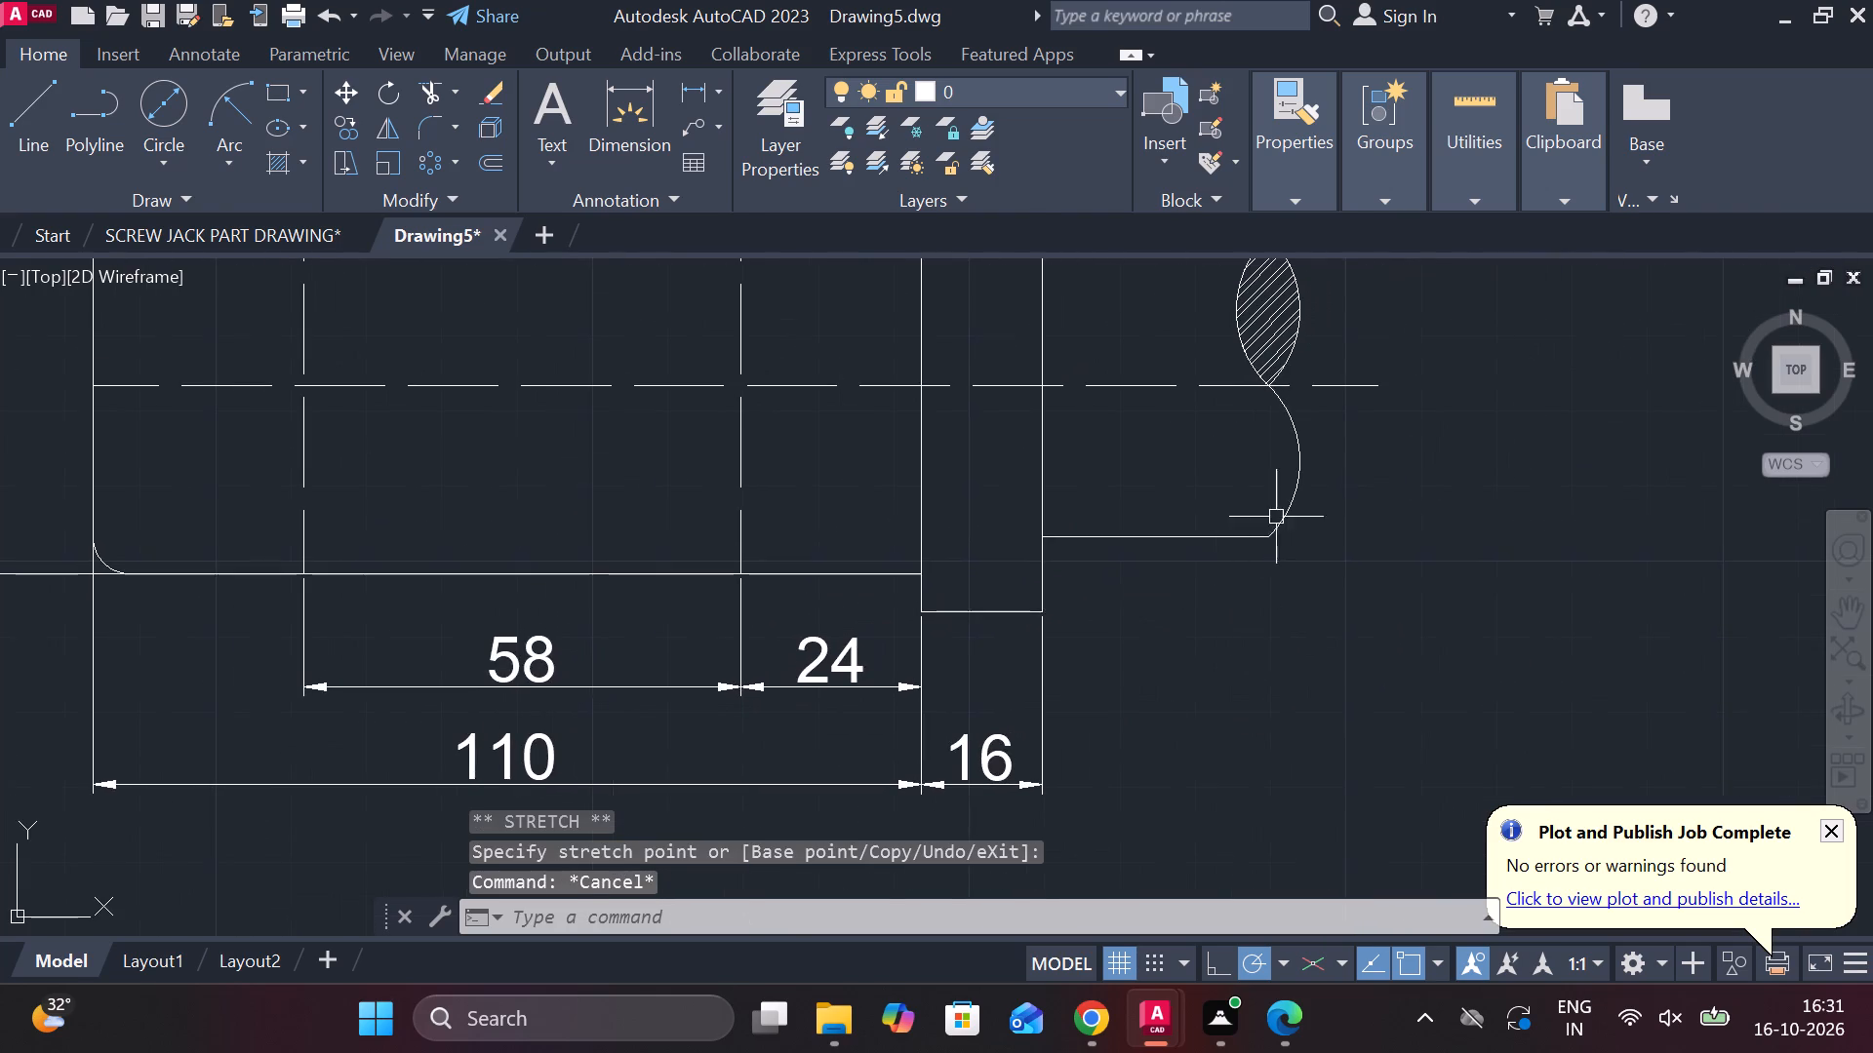
pyautogui.moveTo(1290, 538); pyautogui.dragTo(1271, 556, button='middle')
pyautogui.press('space')
pyautogui.moveTo(1258, 406); pyautogui.dragTo(1141, 508, button='middle')
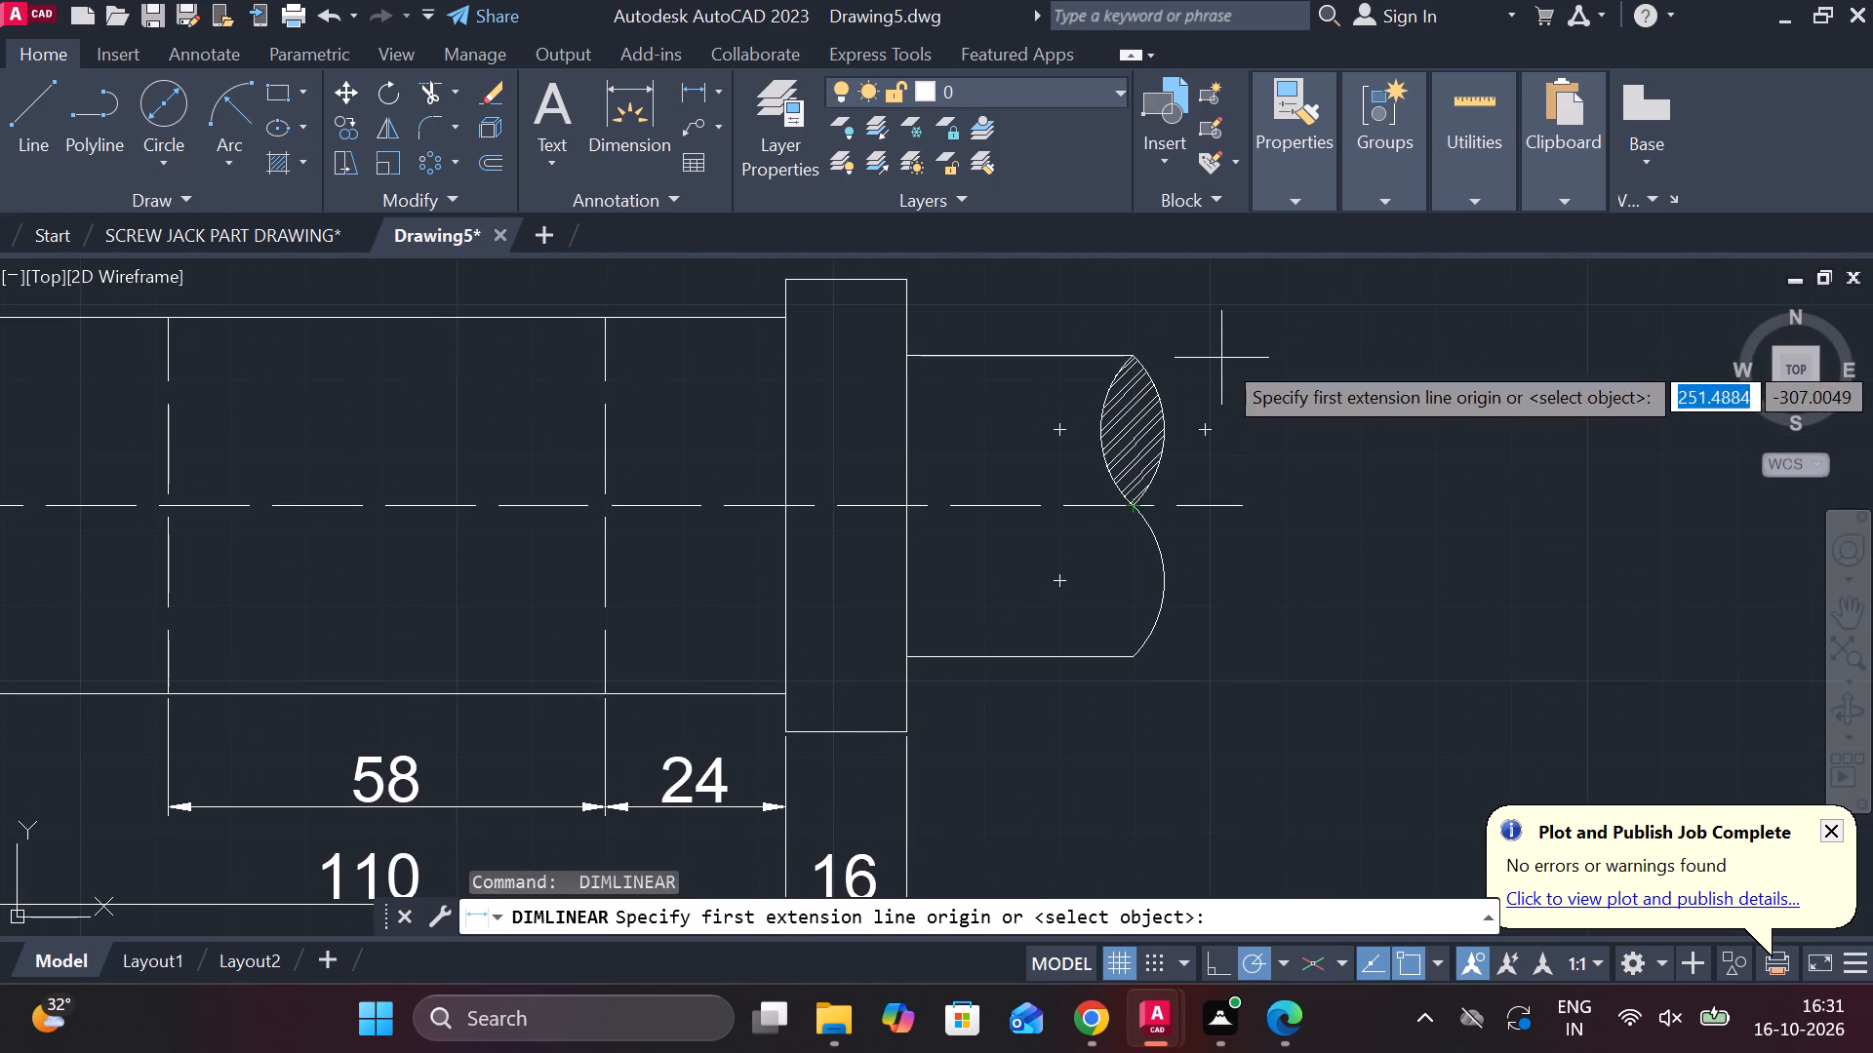
pyautogui.press('Escape')
pyautogui.click(701, 100)
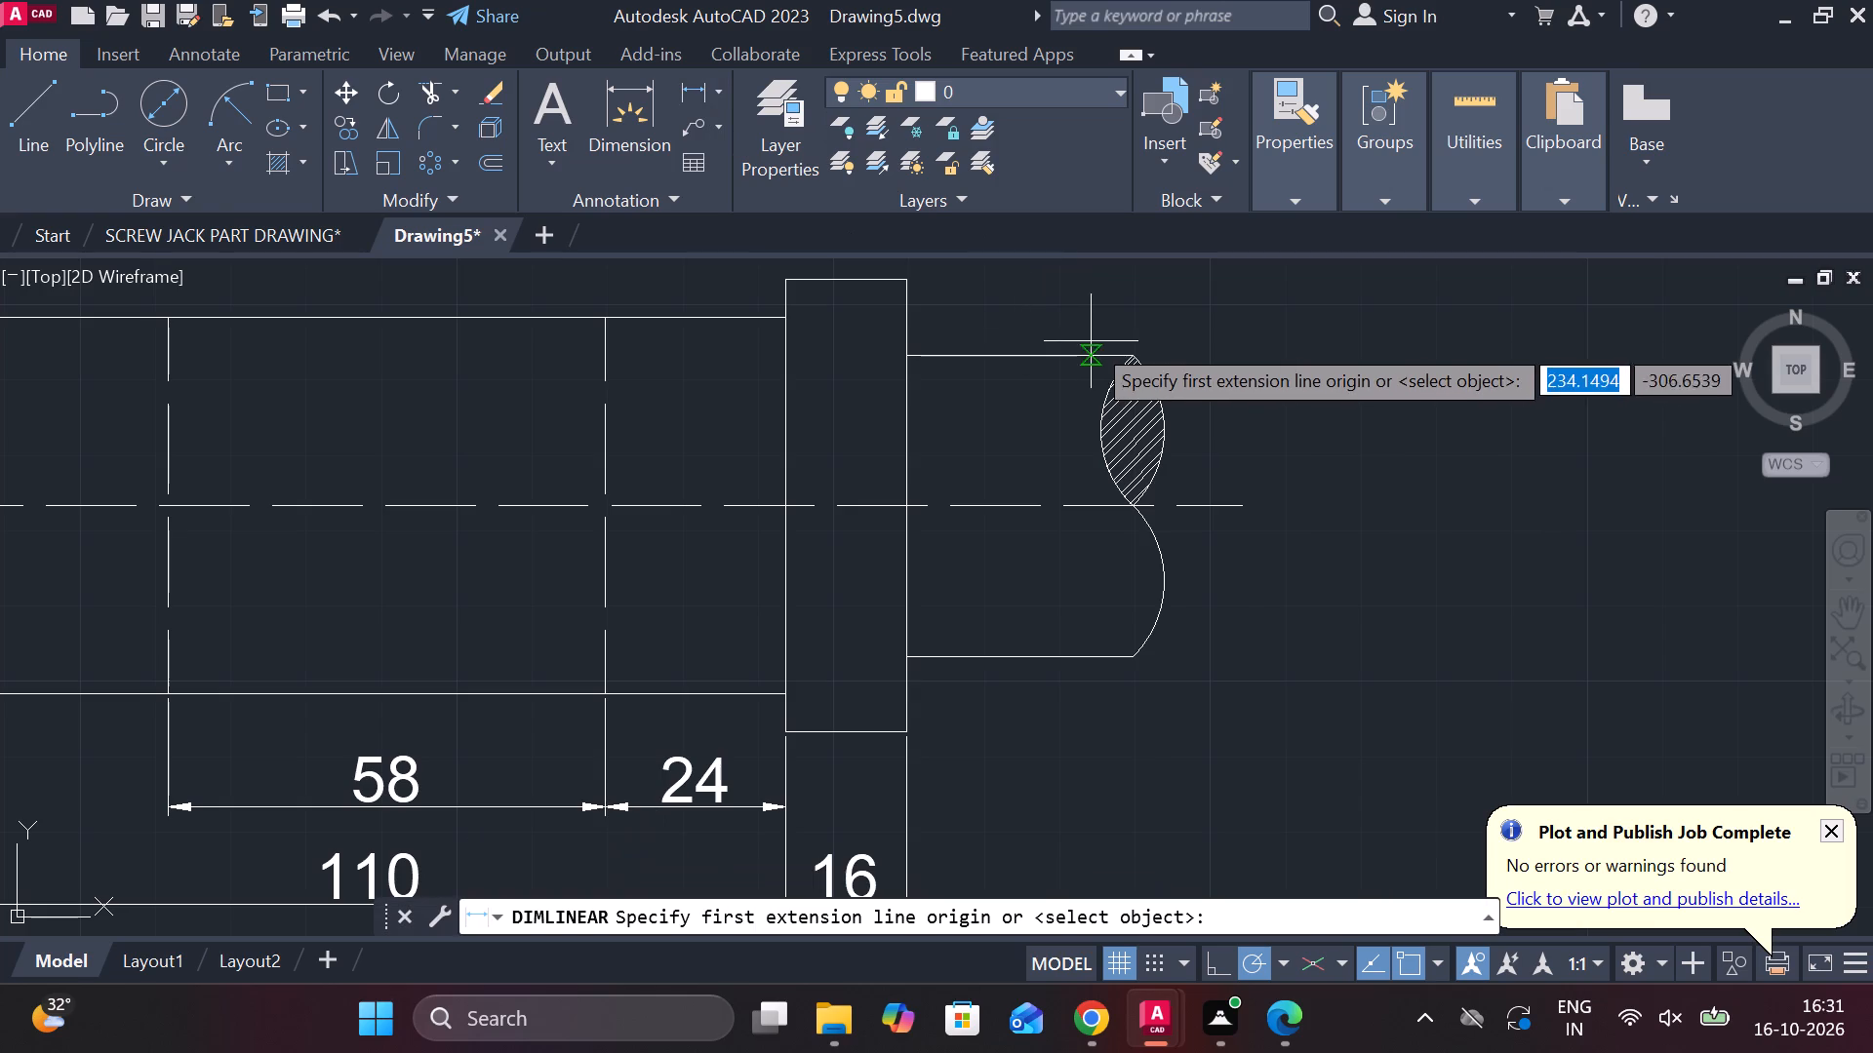
pyautogui.click(1126, 352)
pyautogui.click(1143, 657)
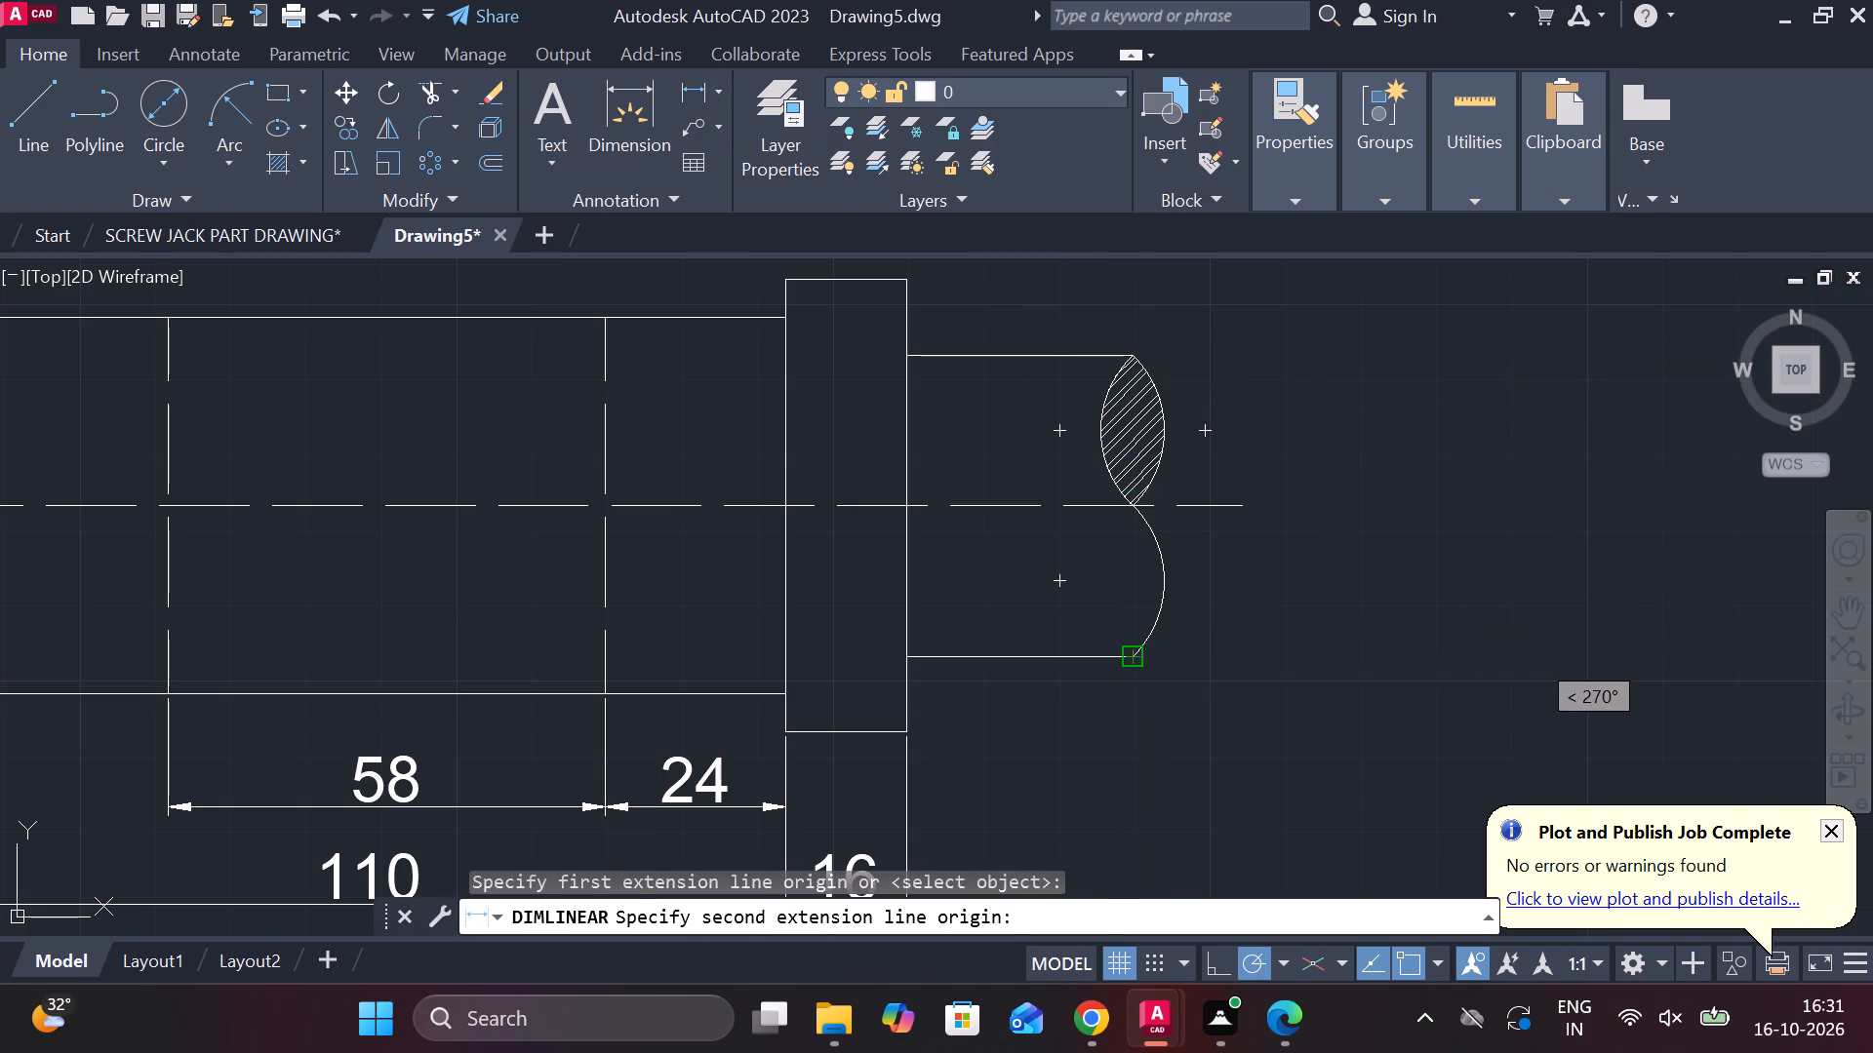
pyautogui.click(1330, 609)
# Add a vertical linear dimension for the collar's full height, placed outside the shank dimension.
pyautogui.press('space')
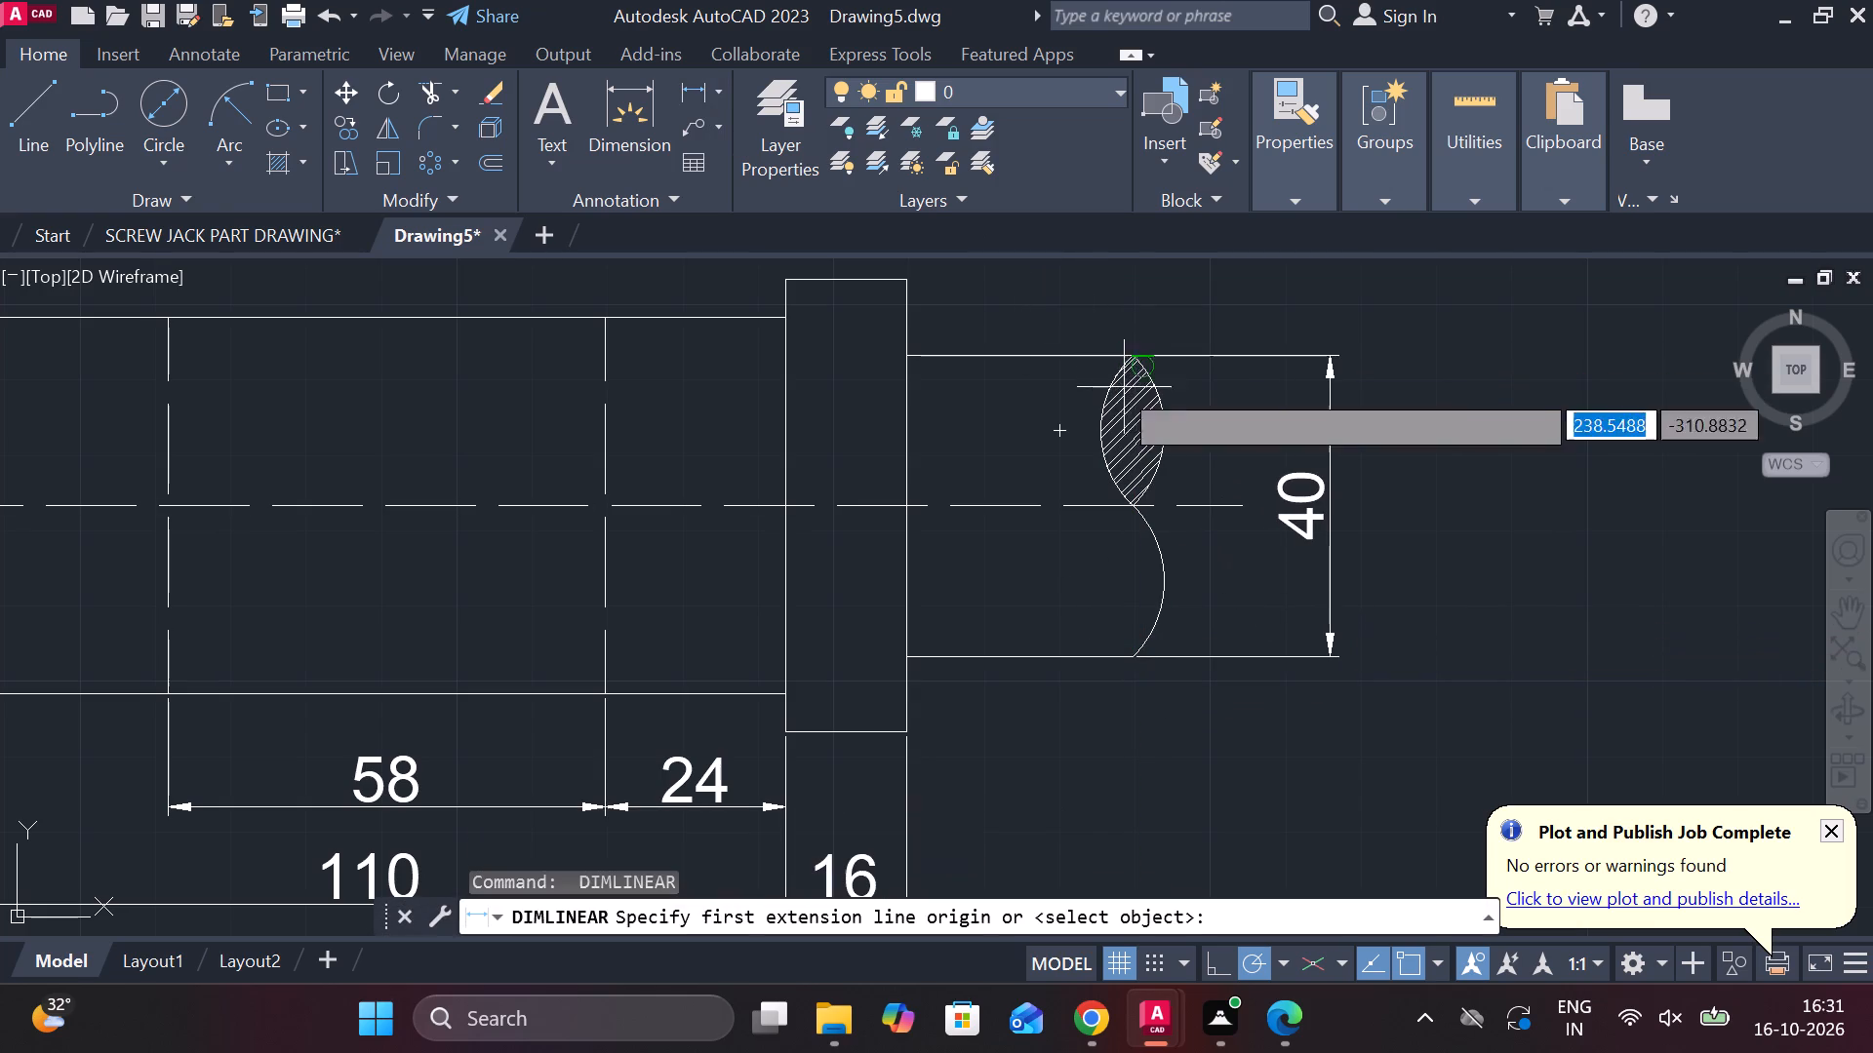
pyautogui.click(906, 278)
pyautogui.click(919, 717)
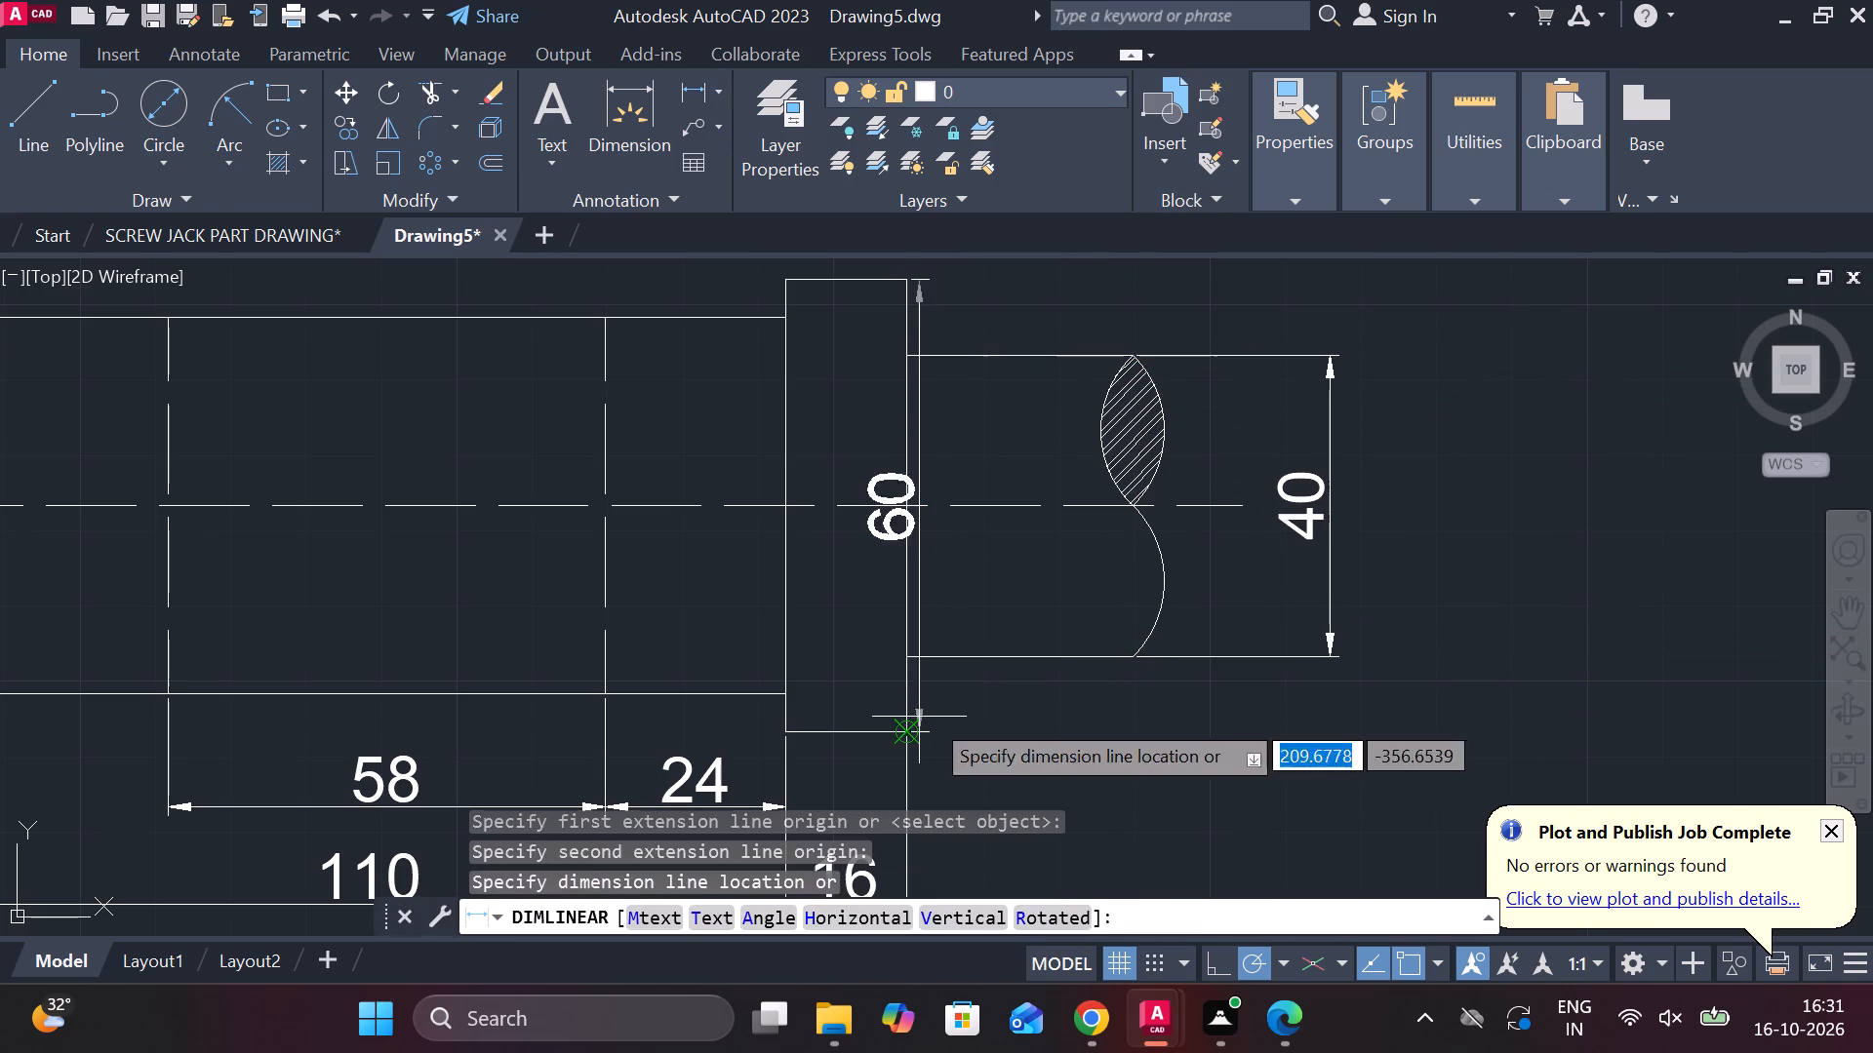
pyautogui.click(1438, 671)
pyautogui.press('Escape')
# Insert a diameter symbol before the value in the collar's height dimension text.
pyautogui.doubleClick(1405, 506)
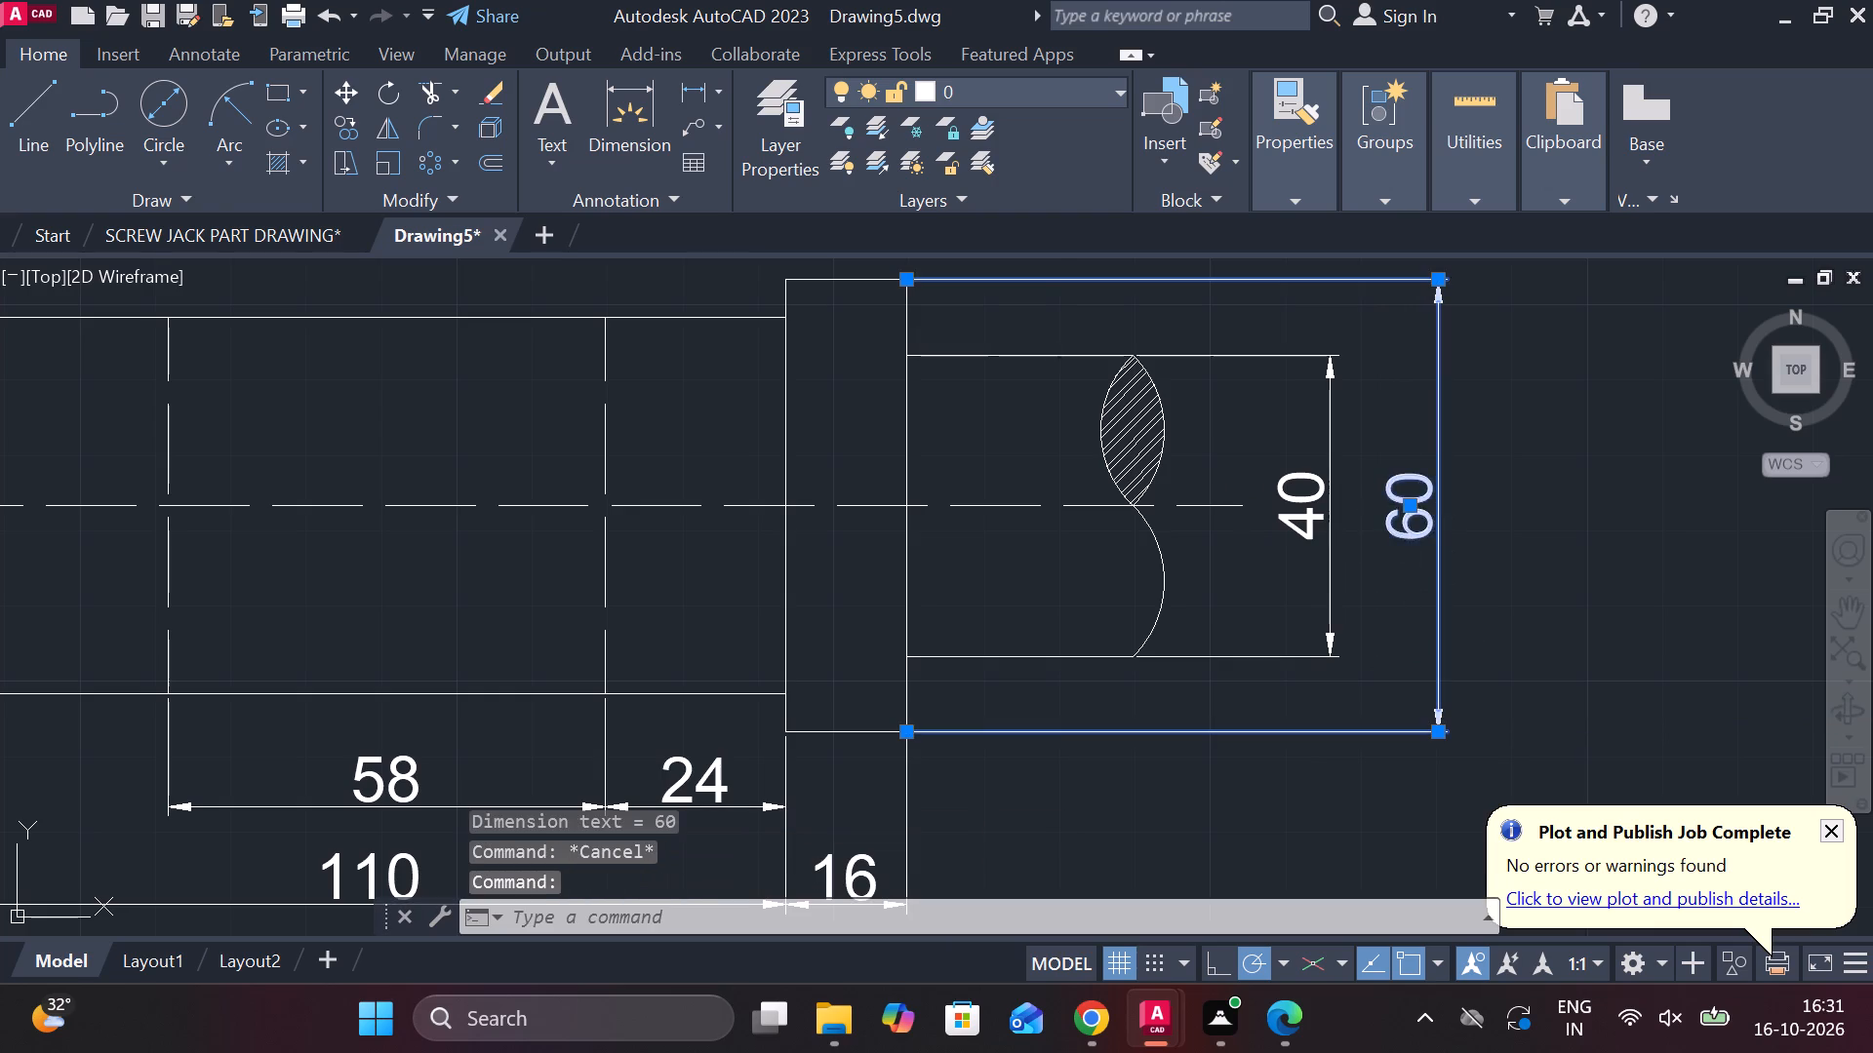
pyautogui.click(1235, 158)
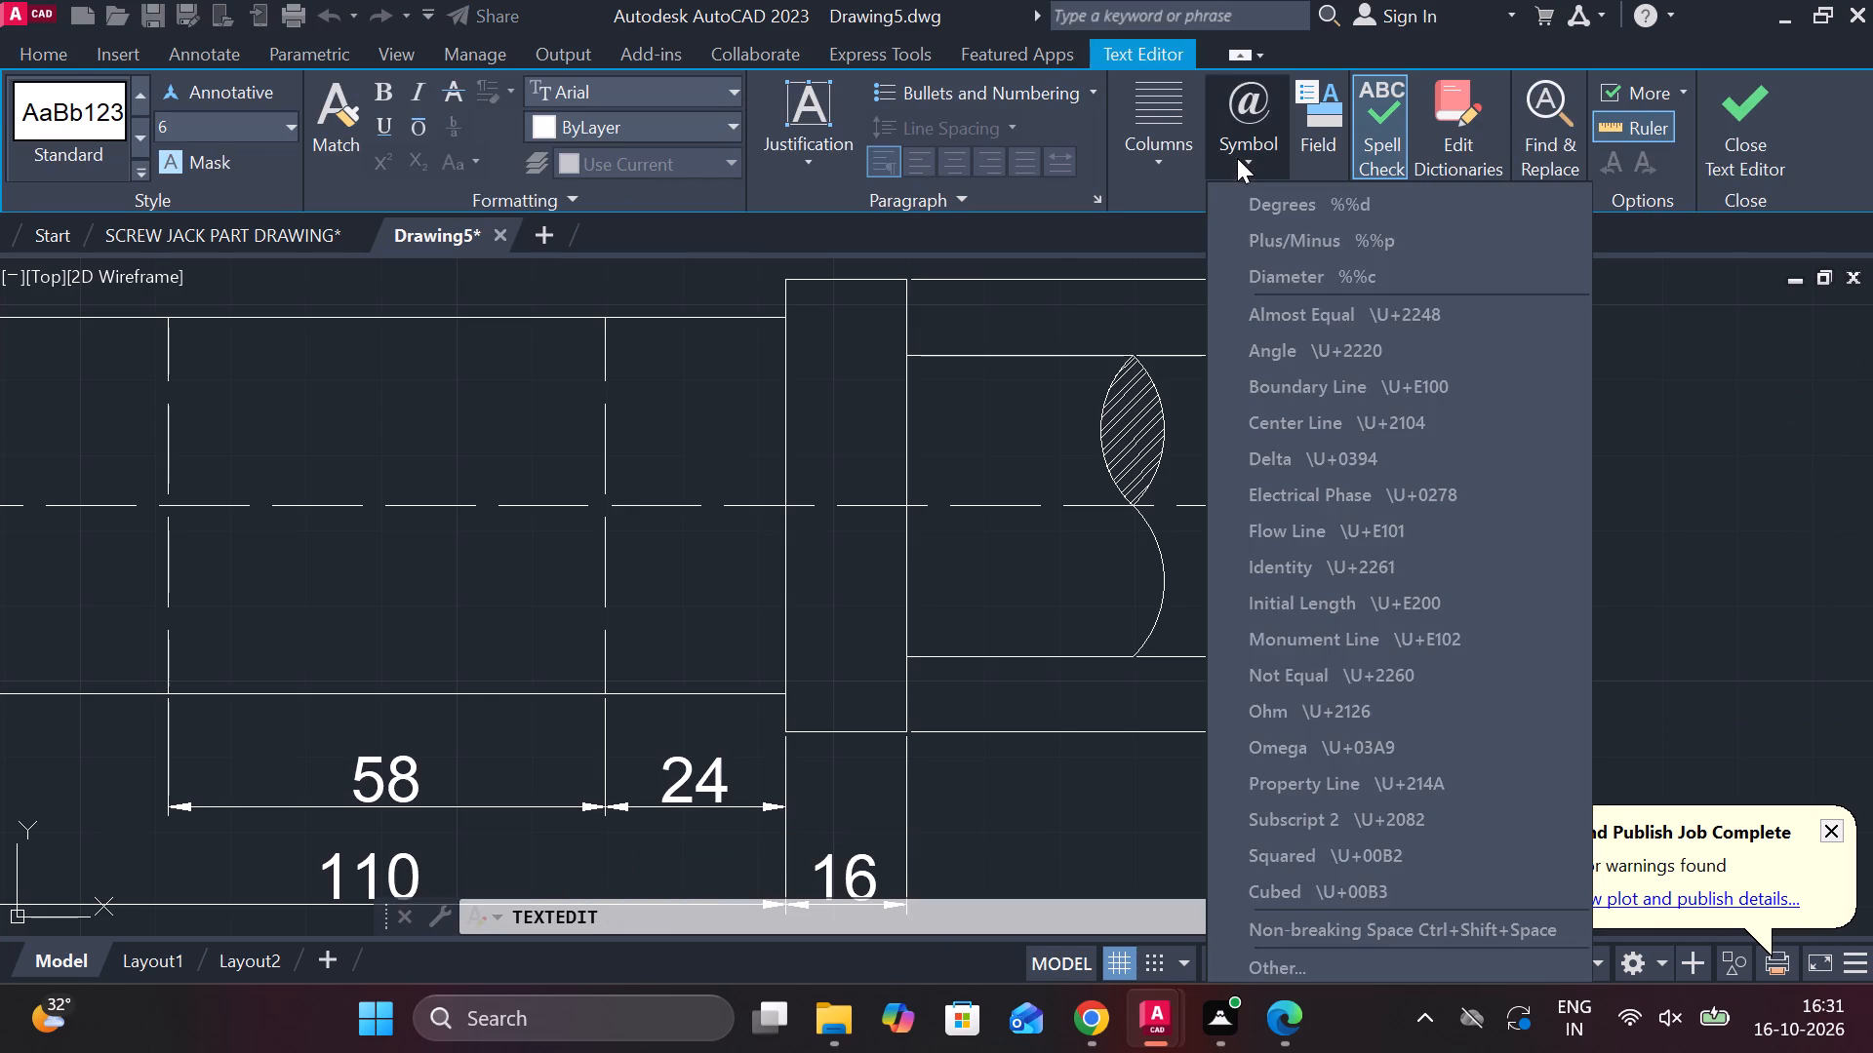
pyautogui.click(1282, 268)
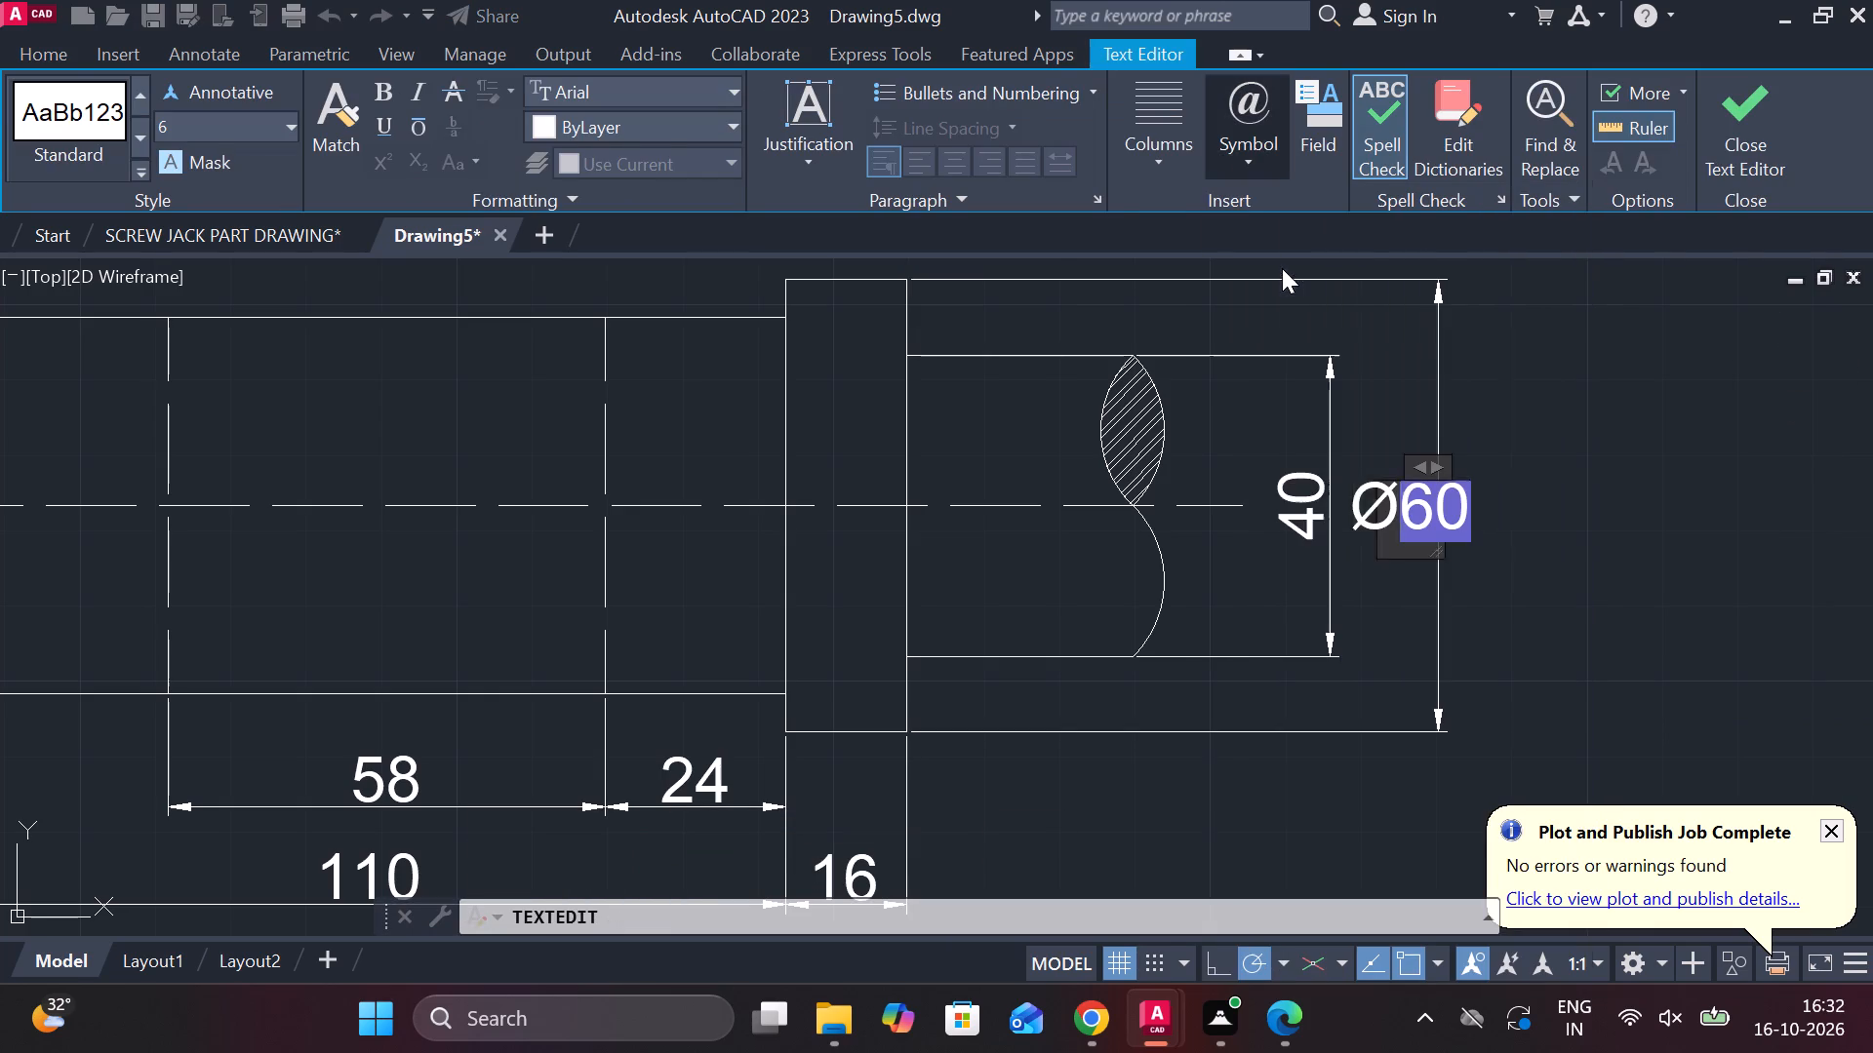
pyautogui.click(1690, 174)
pyautogui.click(1721, 152)
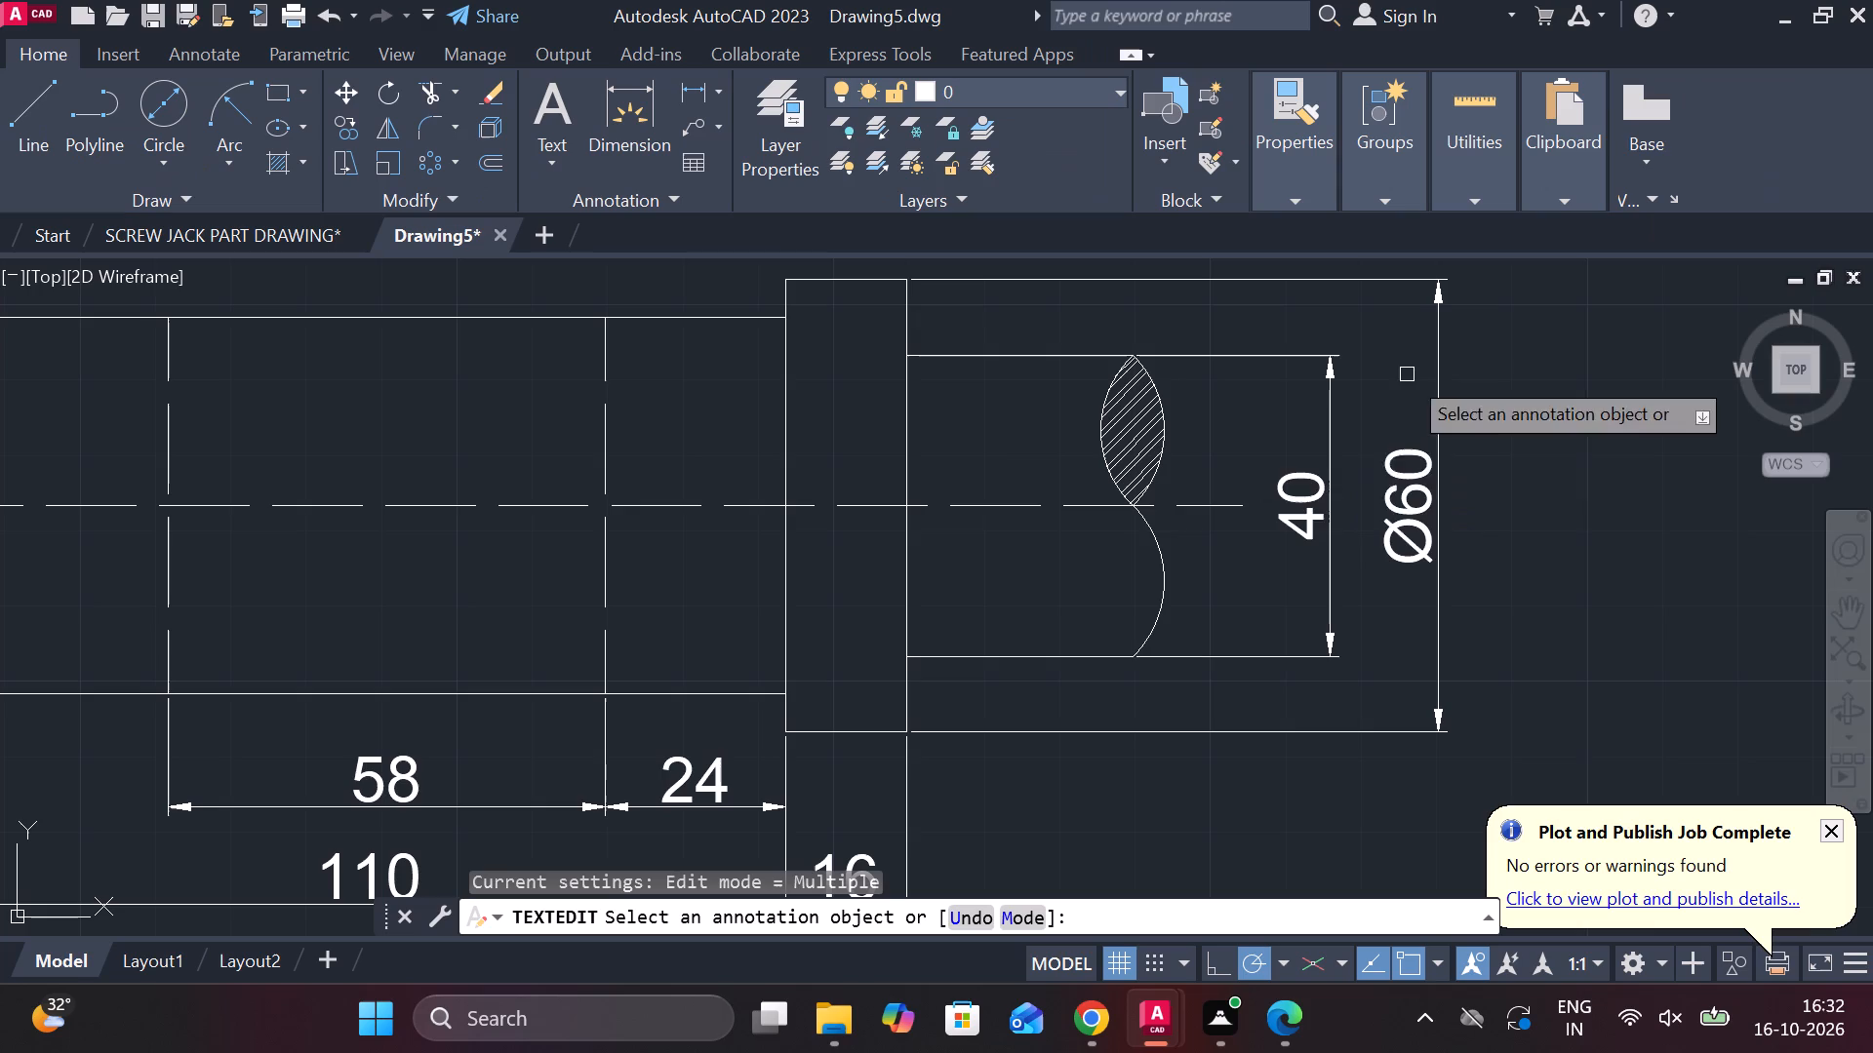
# Insert a diameter symbol before the value in the shank's dimension text.
pyautogui.doubleClick(1308, 494)
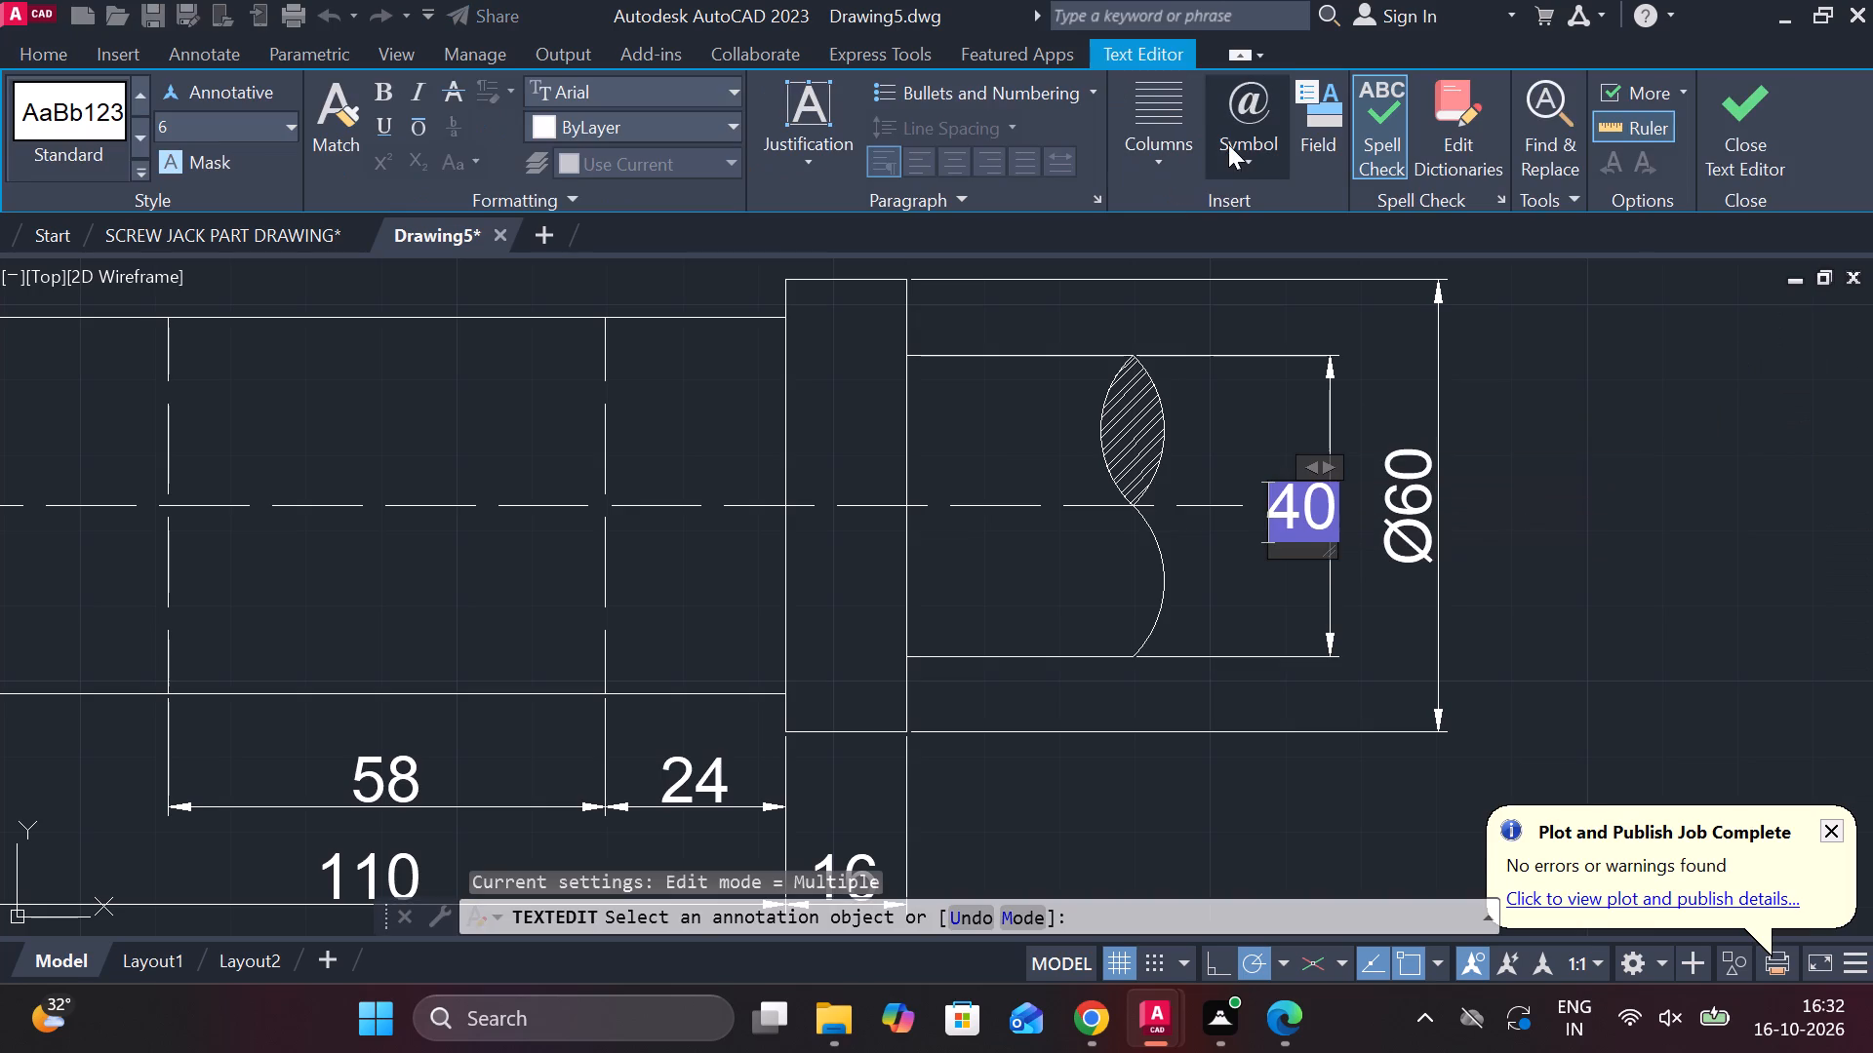
pyautogui.click(1241, 154)
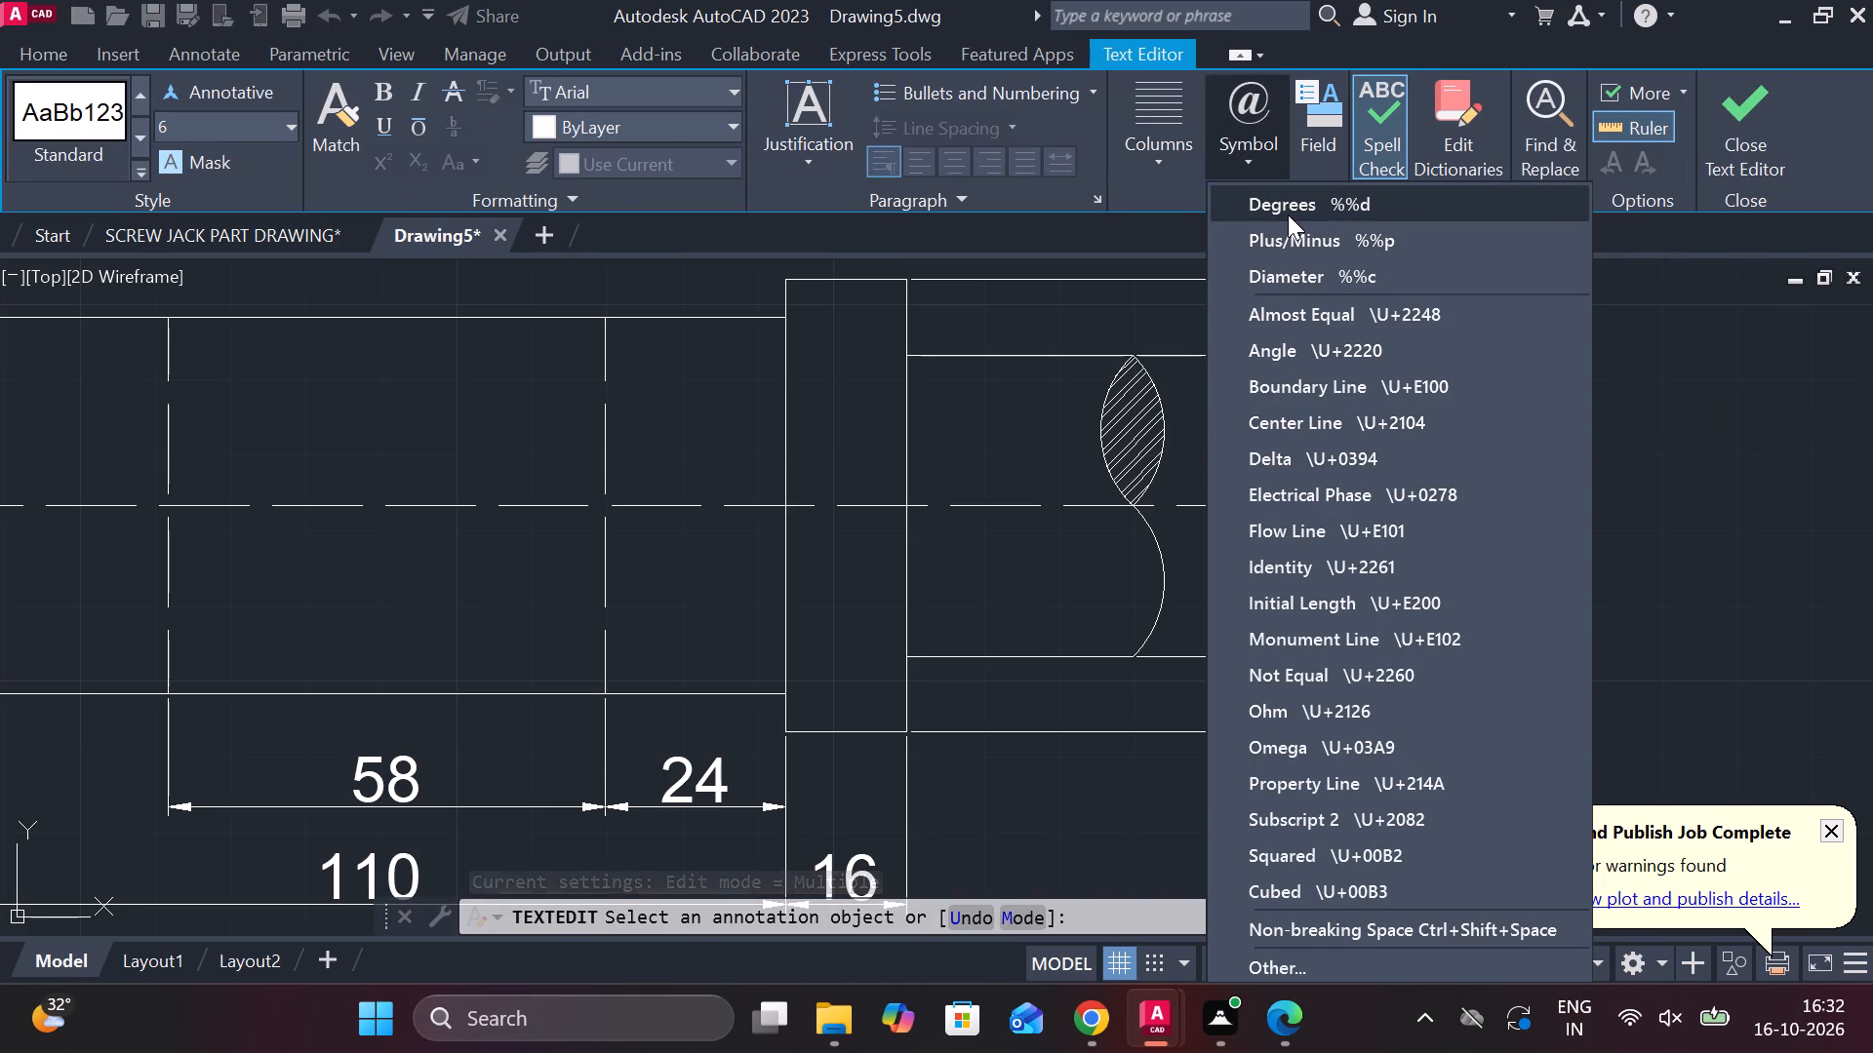
pyautogui.click(1301, 268)
pyautogui.click(1737, 116)
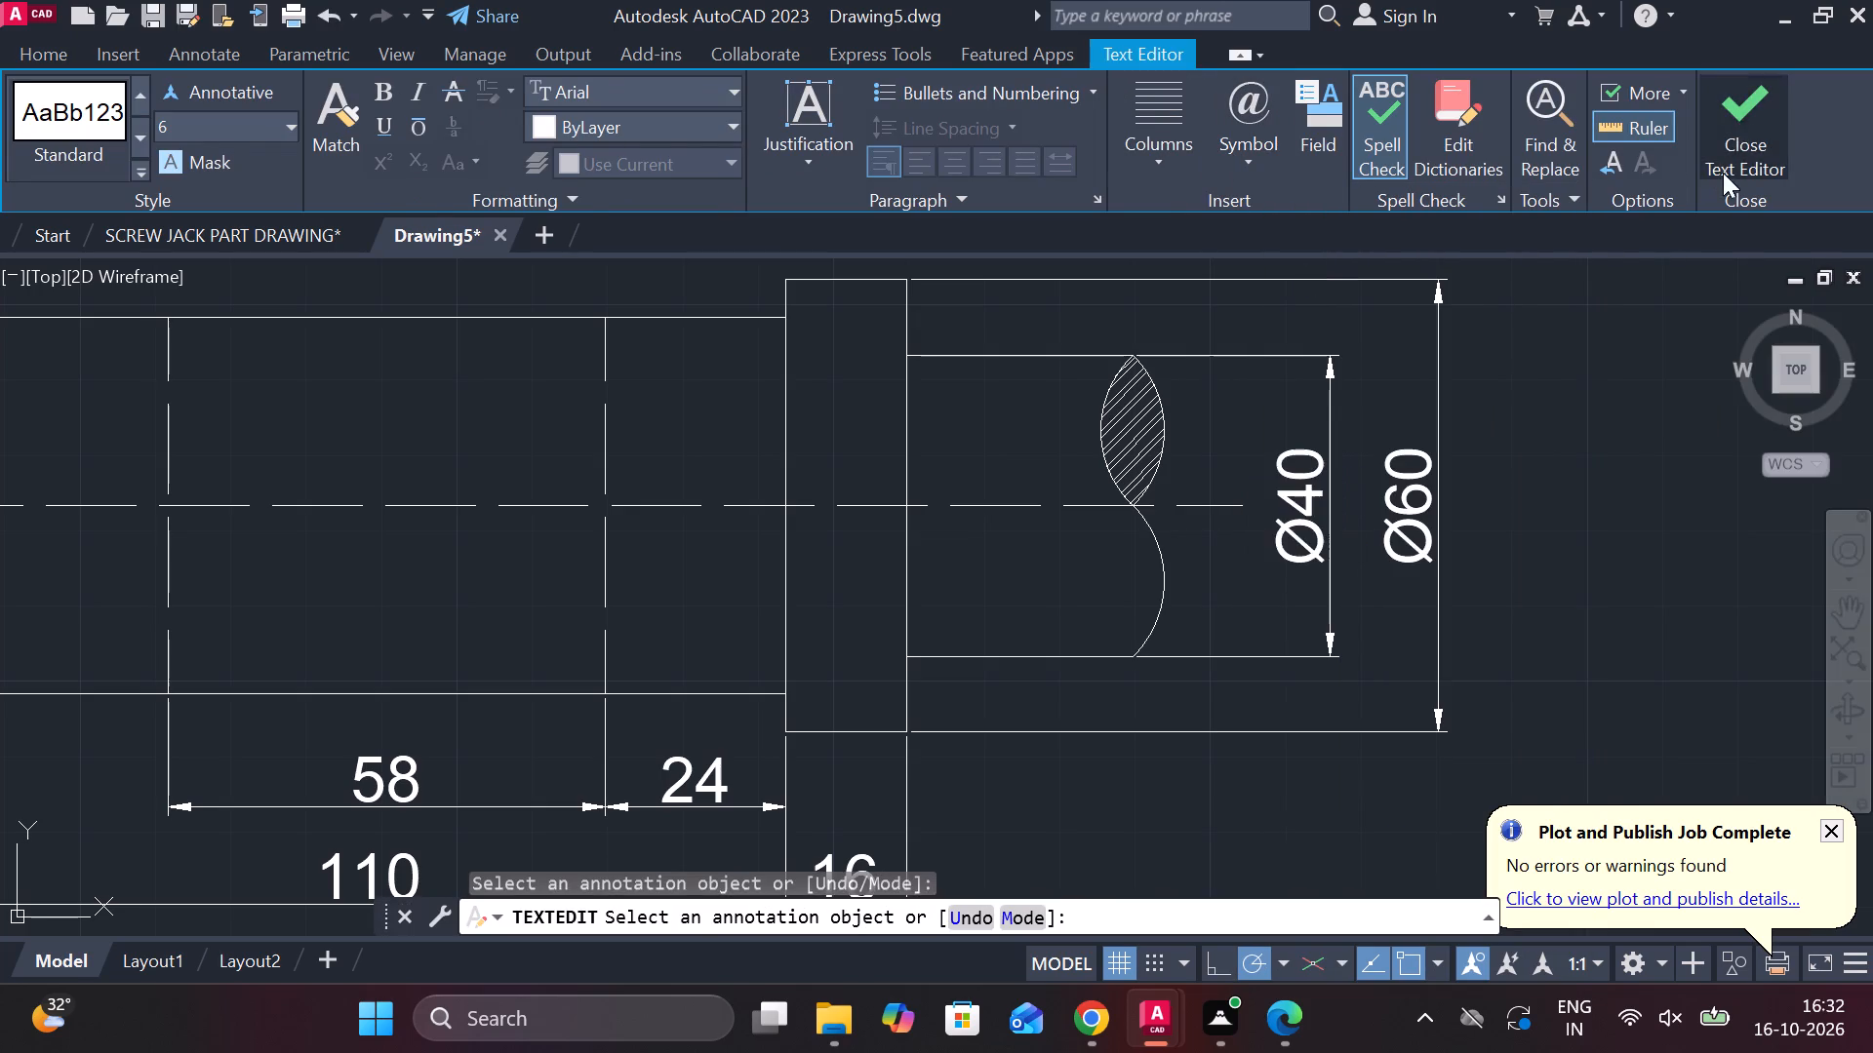
# Insert a diameter symbol before the value in the height dimension text of the main cylindrical body with rounded corners.
pyautogui.scroll(-3, 980, 722)
pyautogui.moveTo(998, 728); pyautogui.dragTo(1146, 593, button='middle')
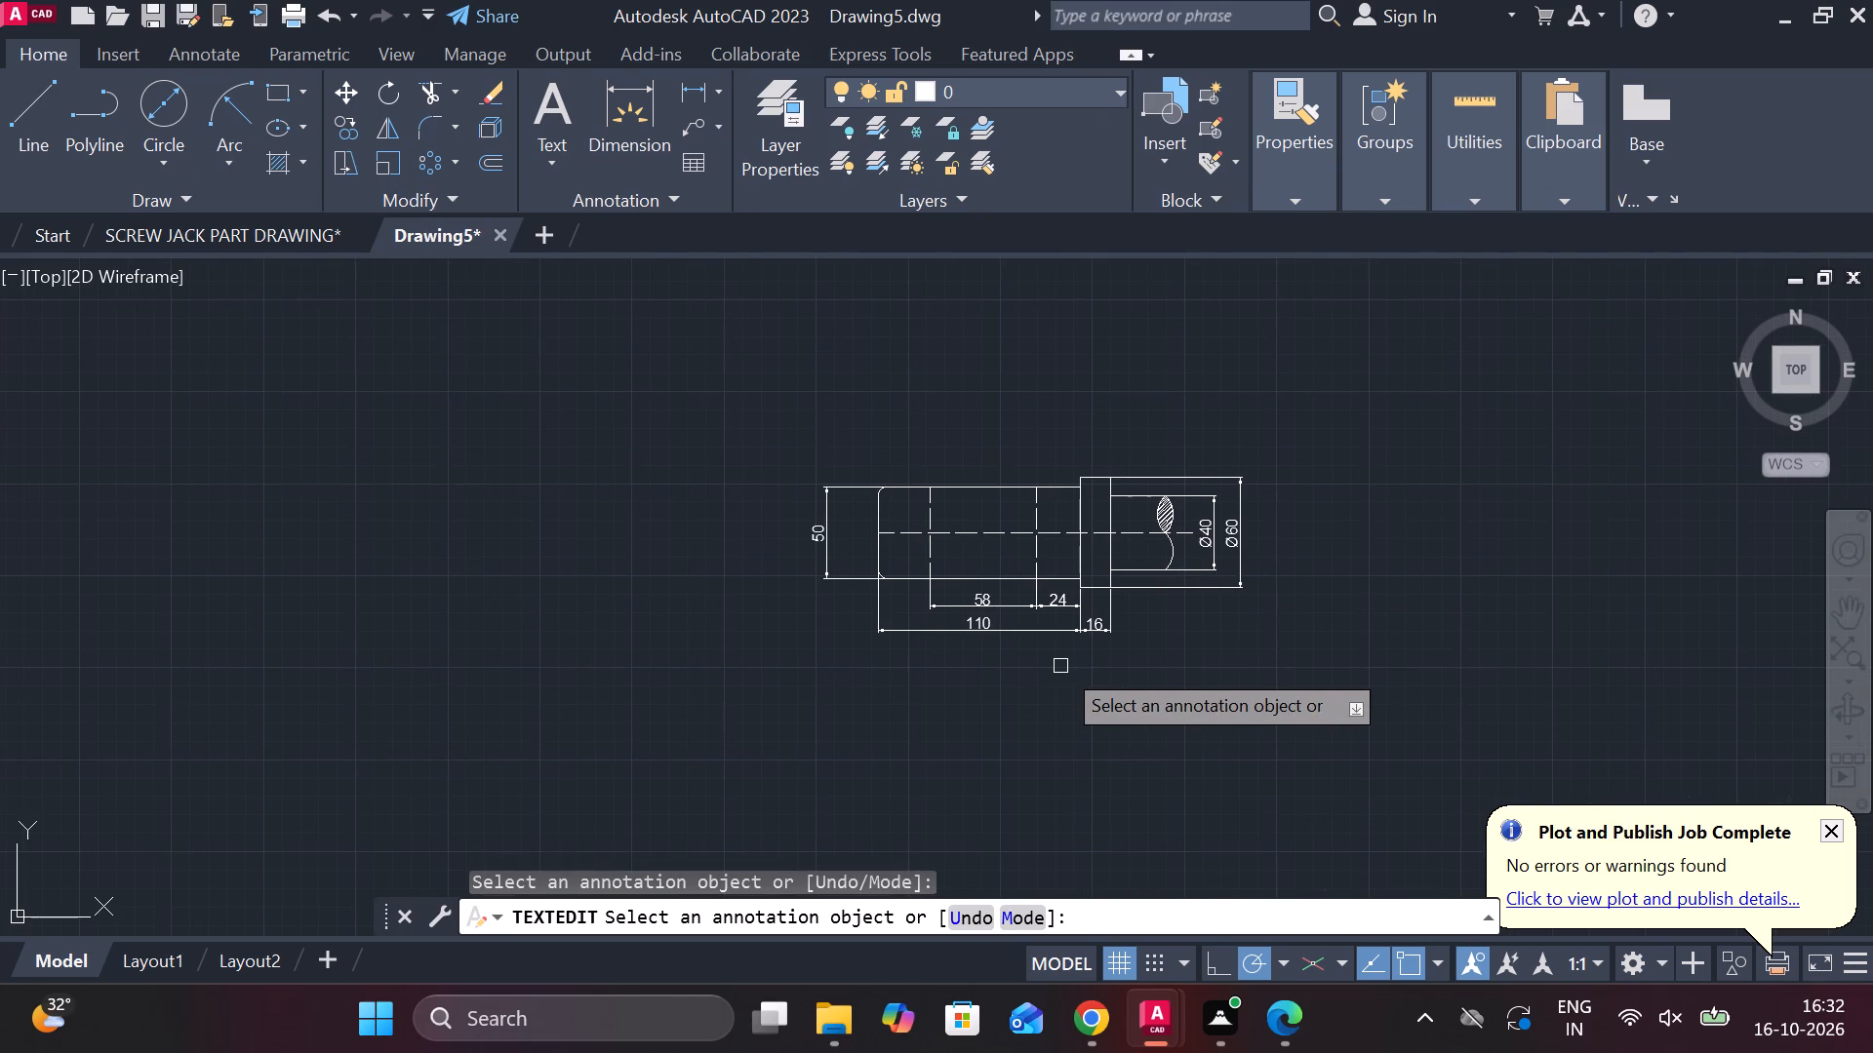
pyautogui.scroll(2, 837, 607)
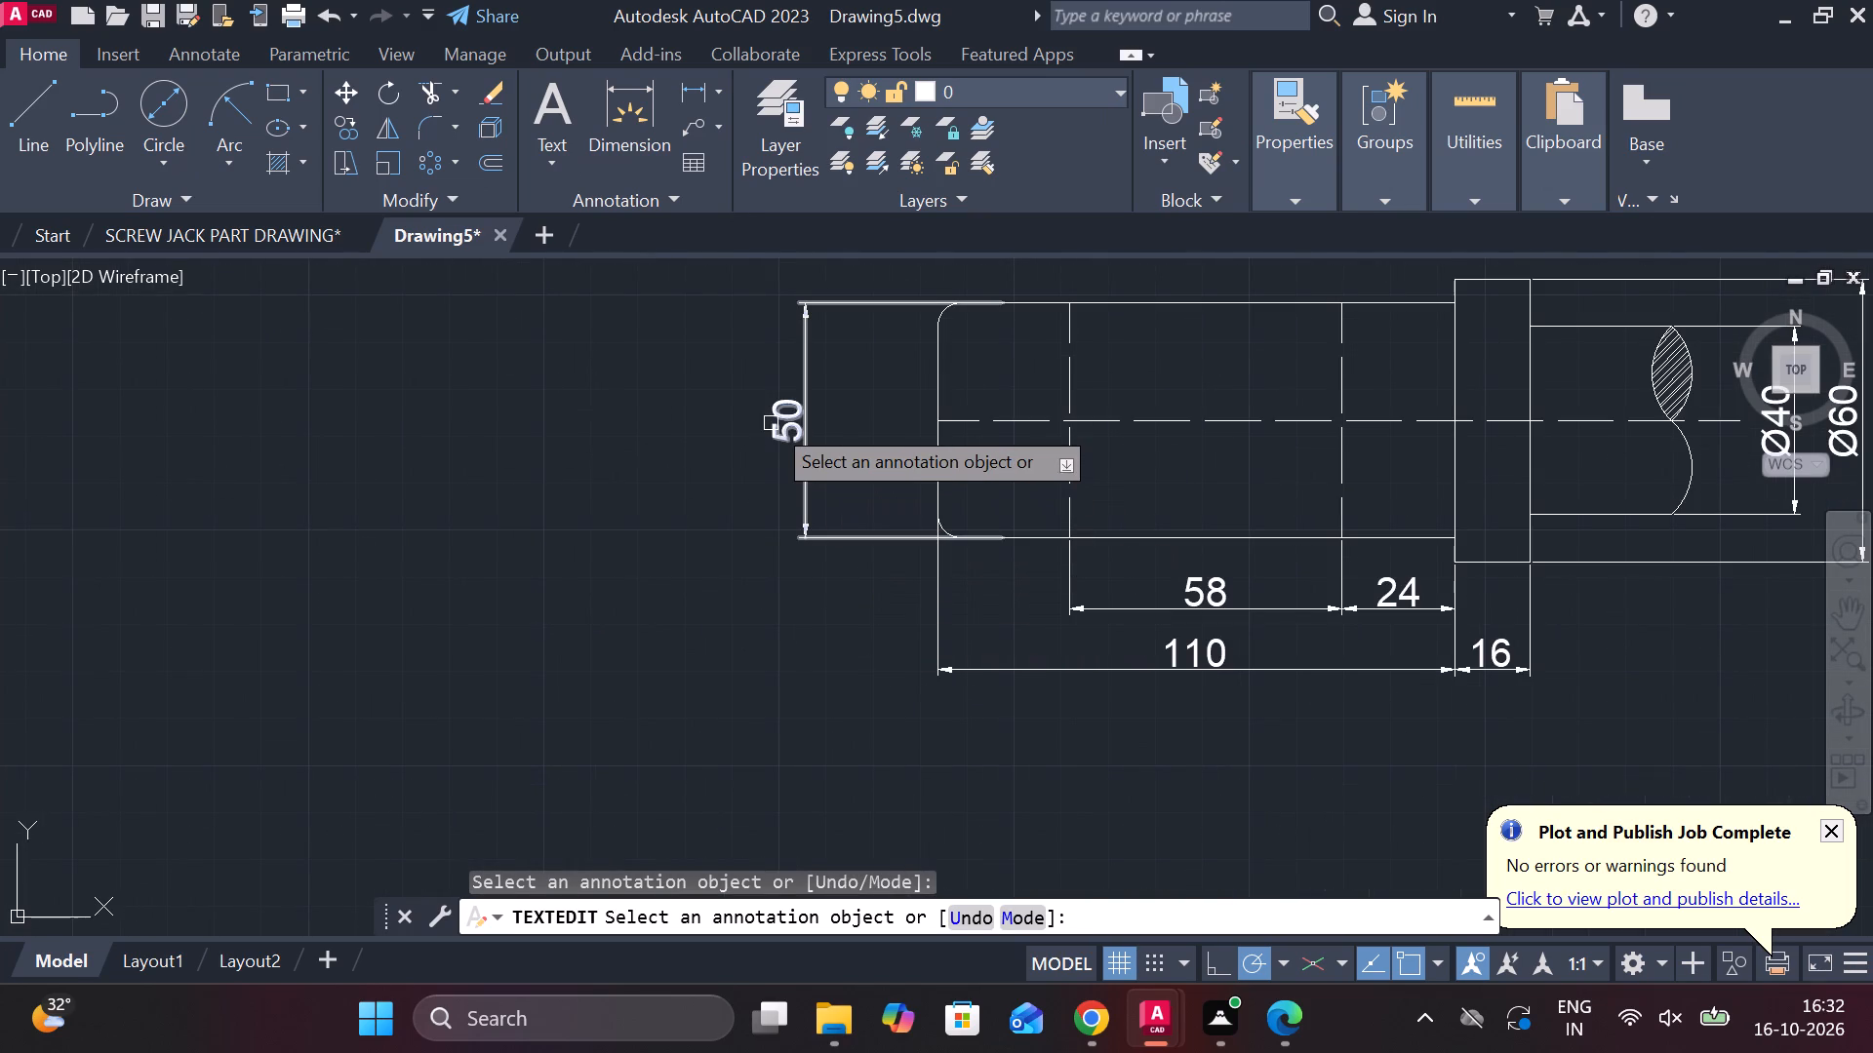
pyautogui.doubleClick(777, 418)
pyautogui.scroll(1, 777, 418)
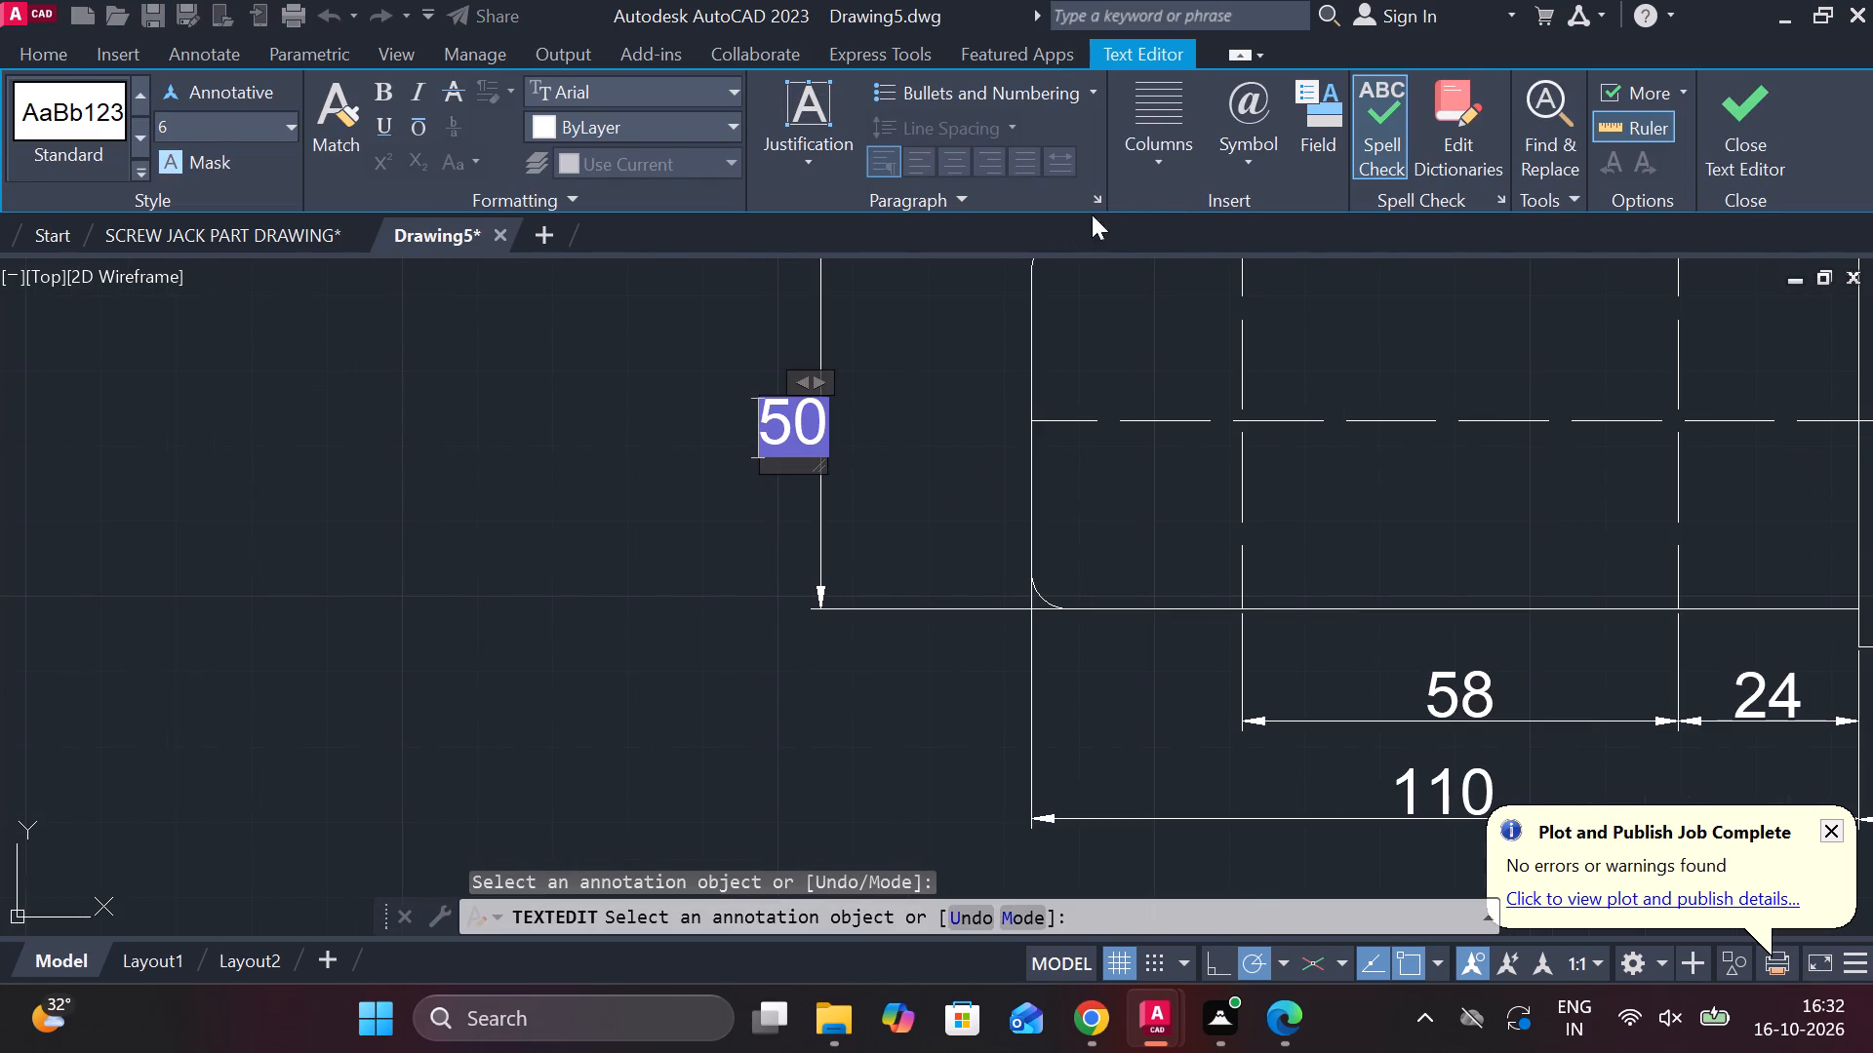
pyautogui.click(1236, 158)
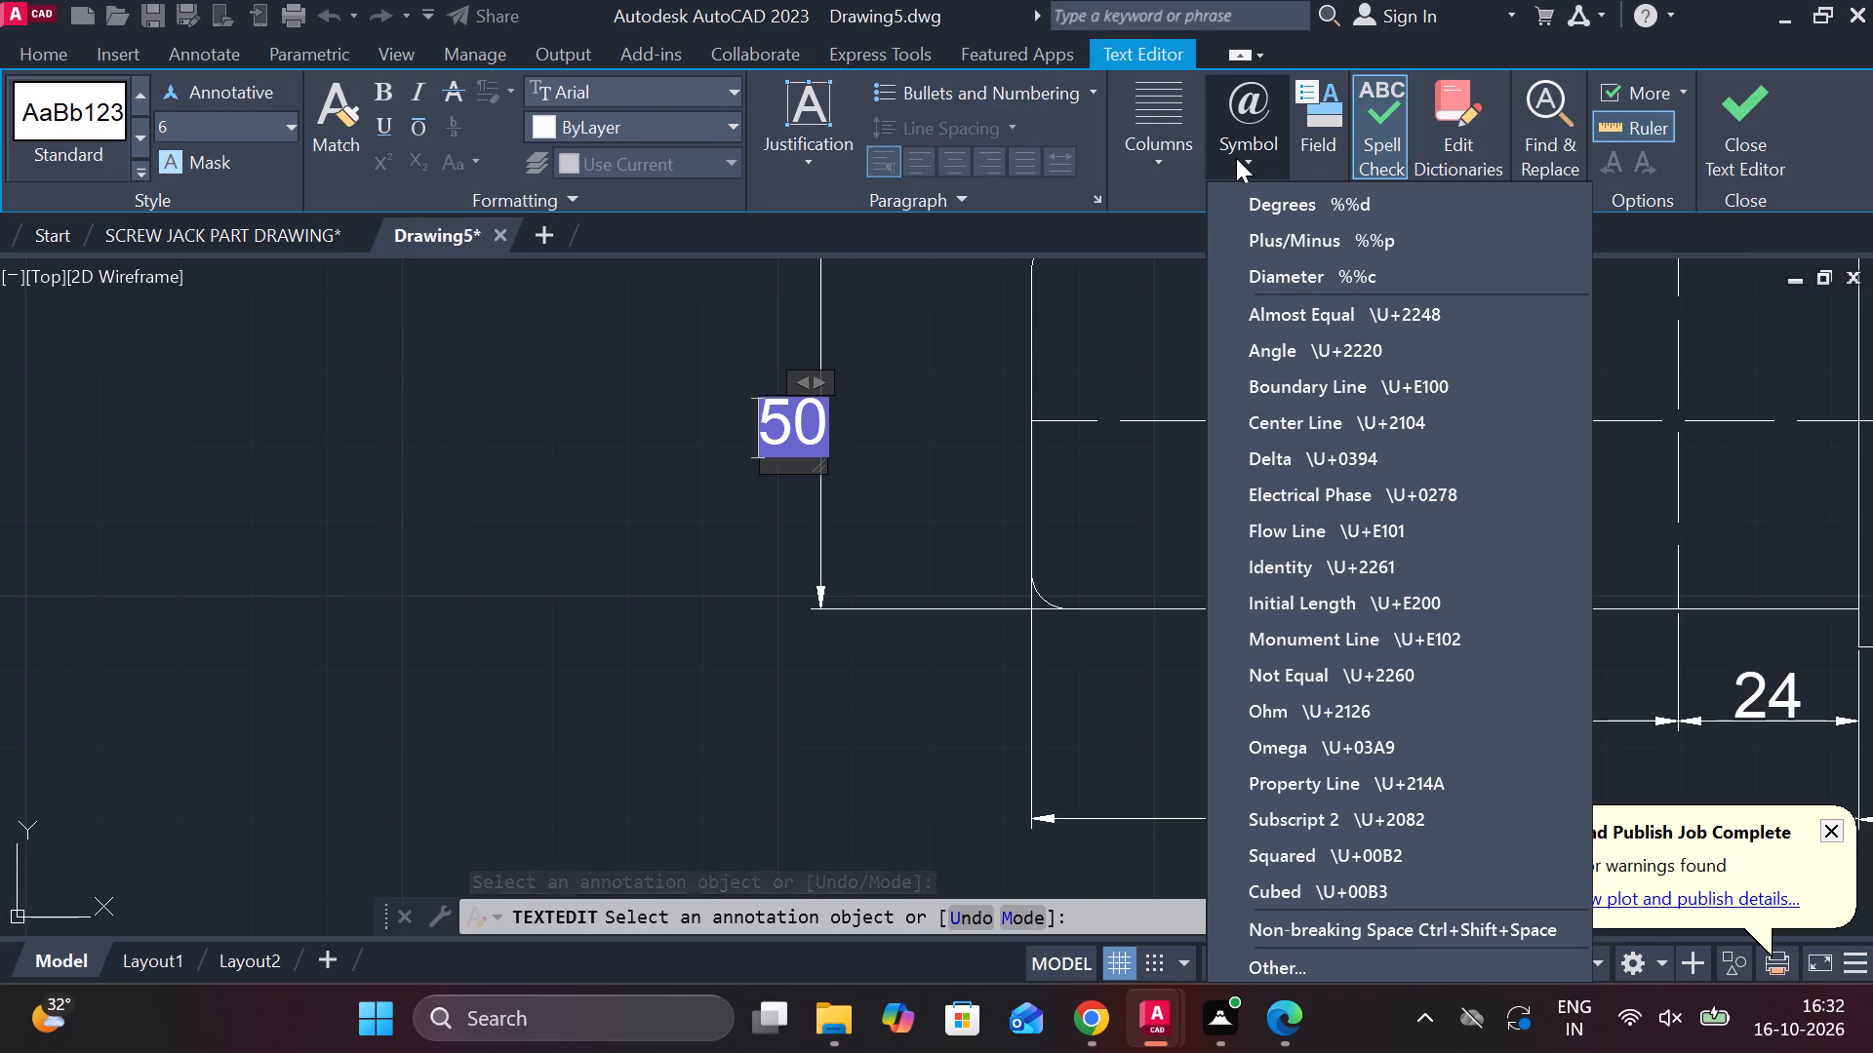
pyautogui.click(1295, 279)
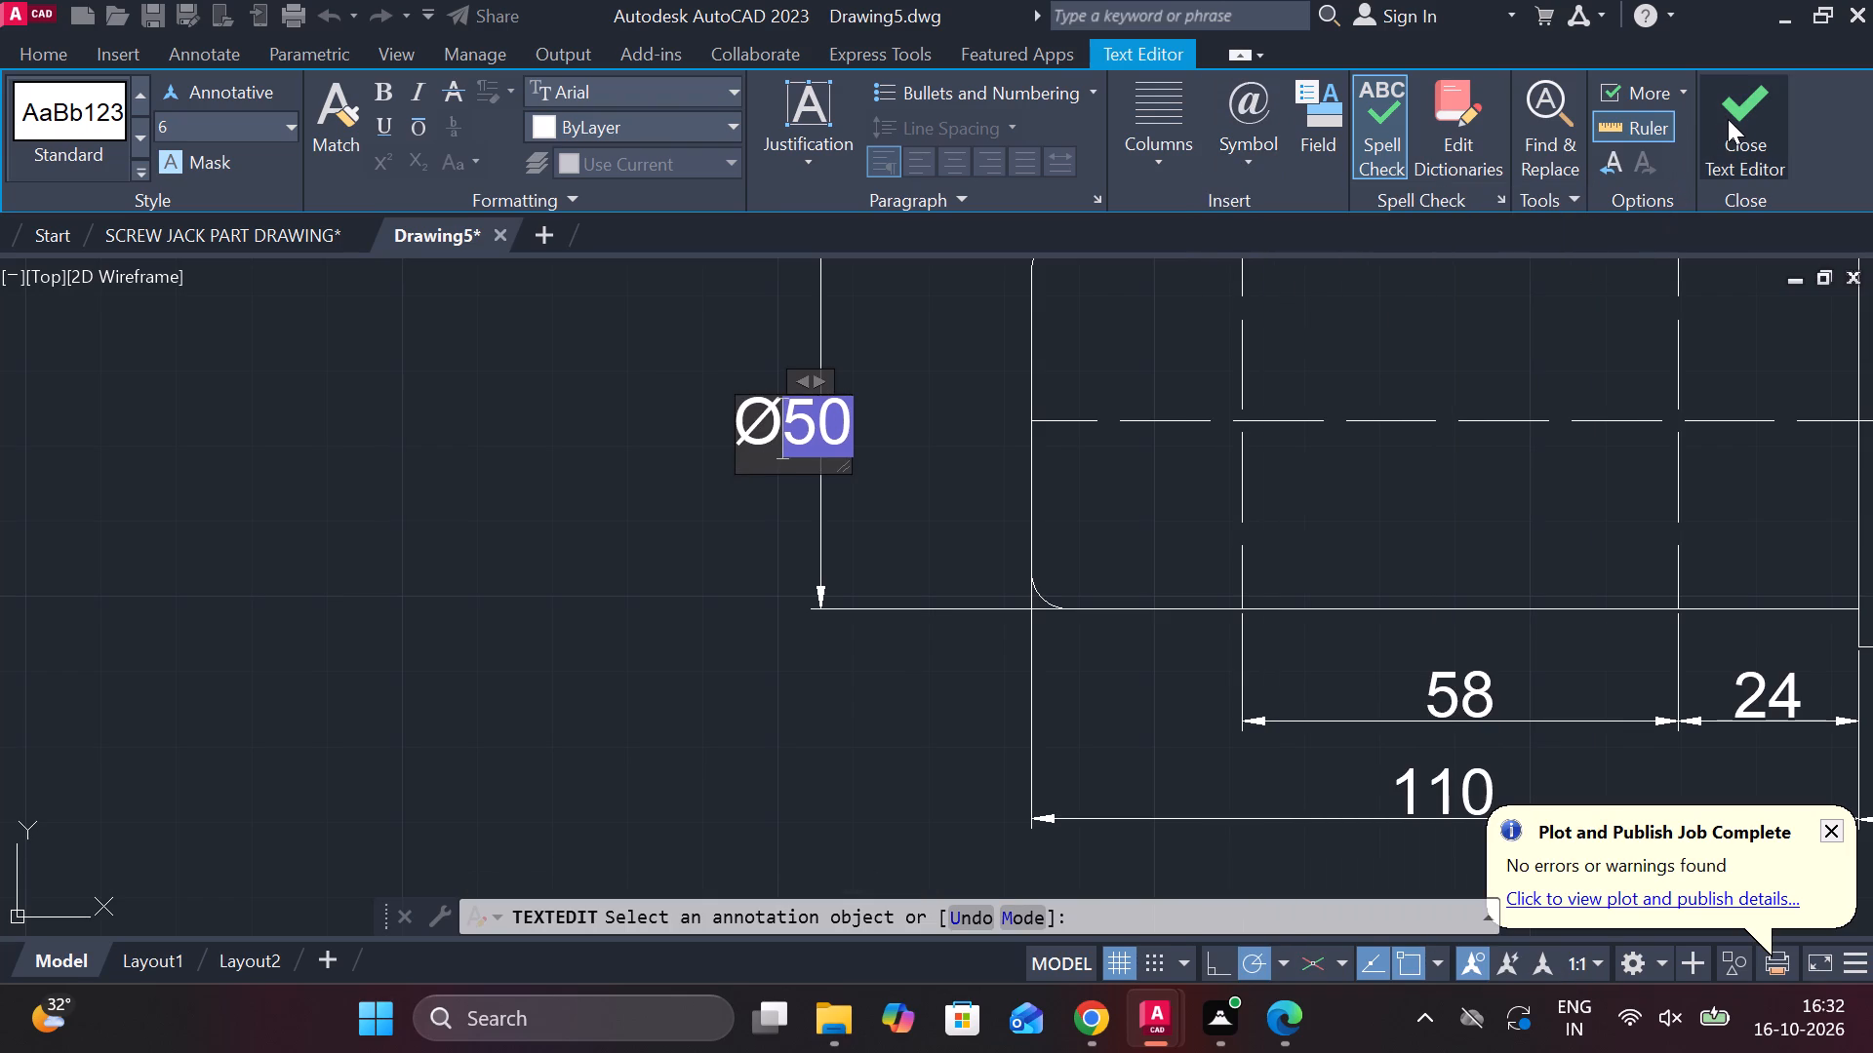
pyautogui.click(1728, 119)
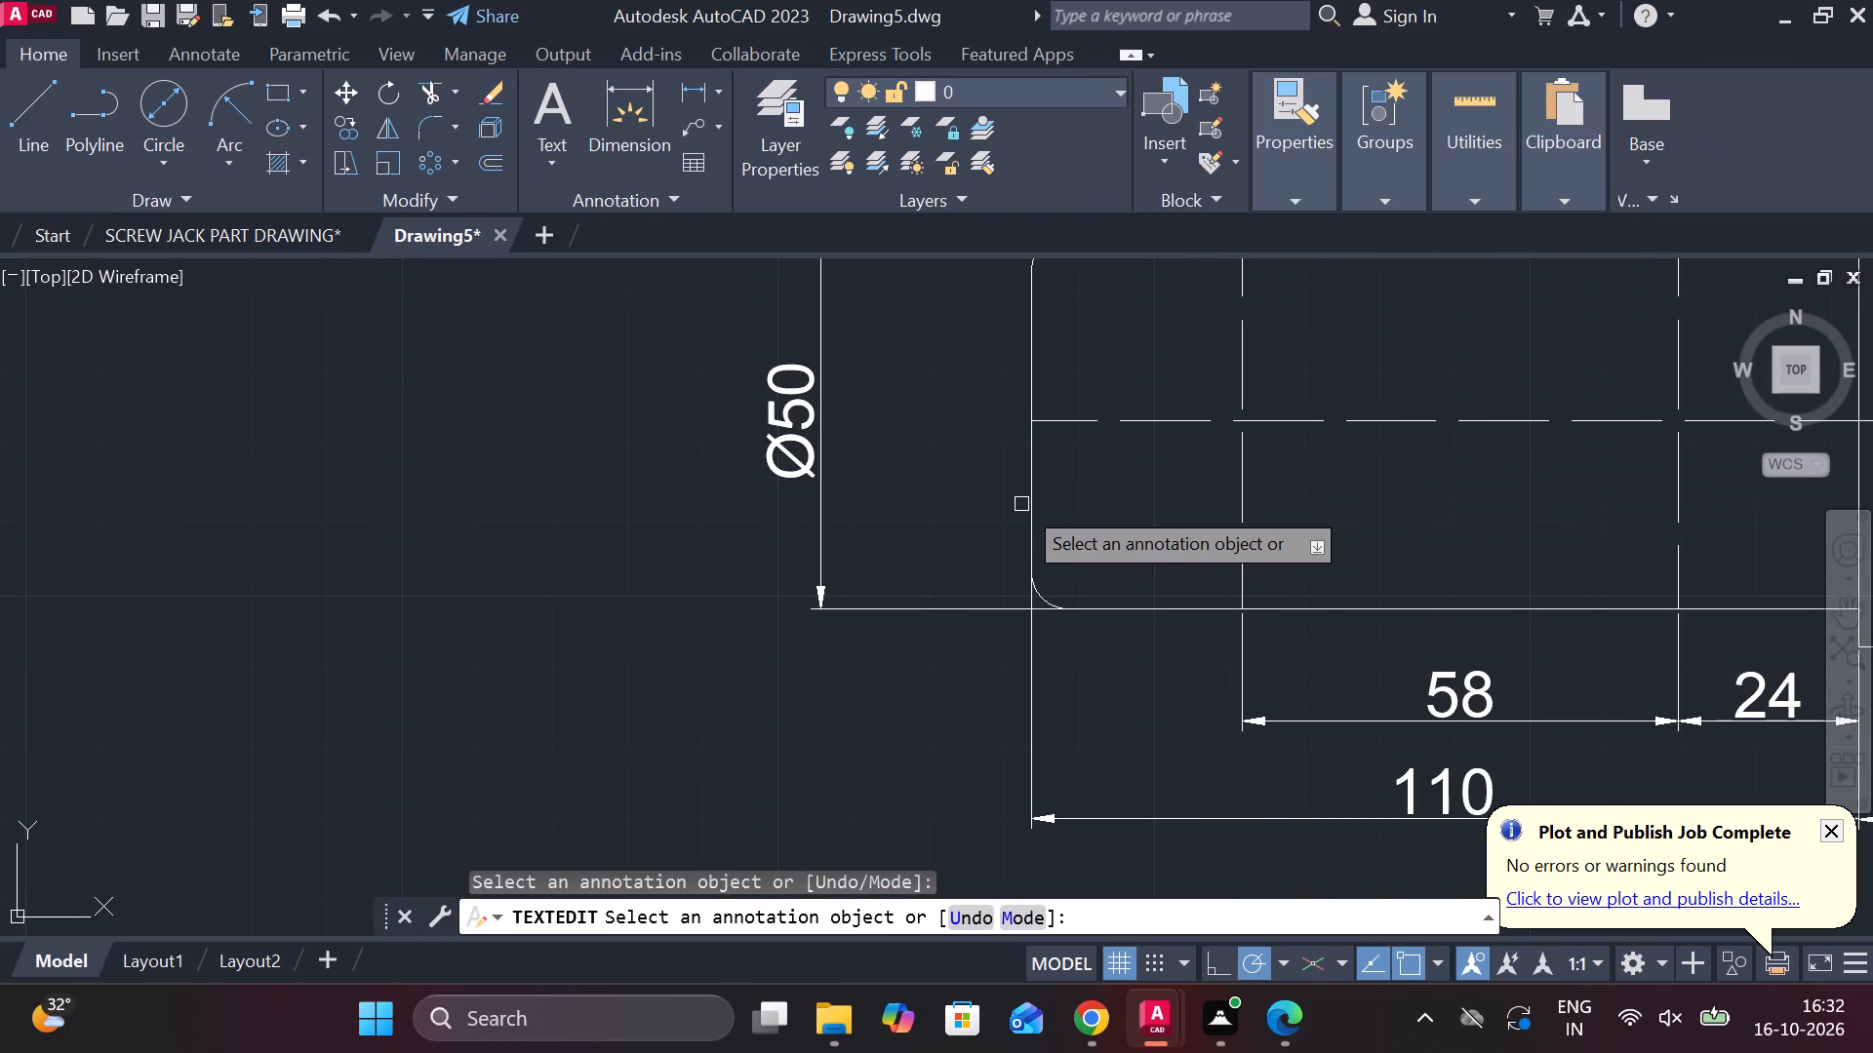
pyautogui.scroll(-1, 943, 614)
pyautogui.moveTo(1219, 528); pyautogui.dragTo(883, 546, button='middle')
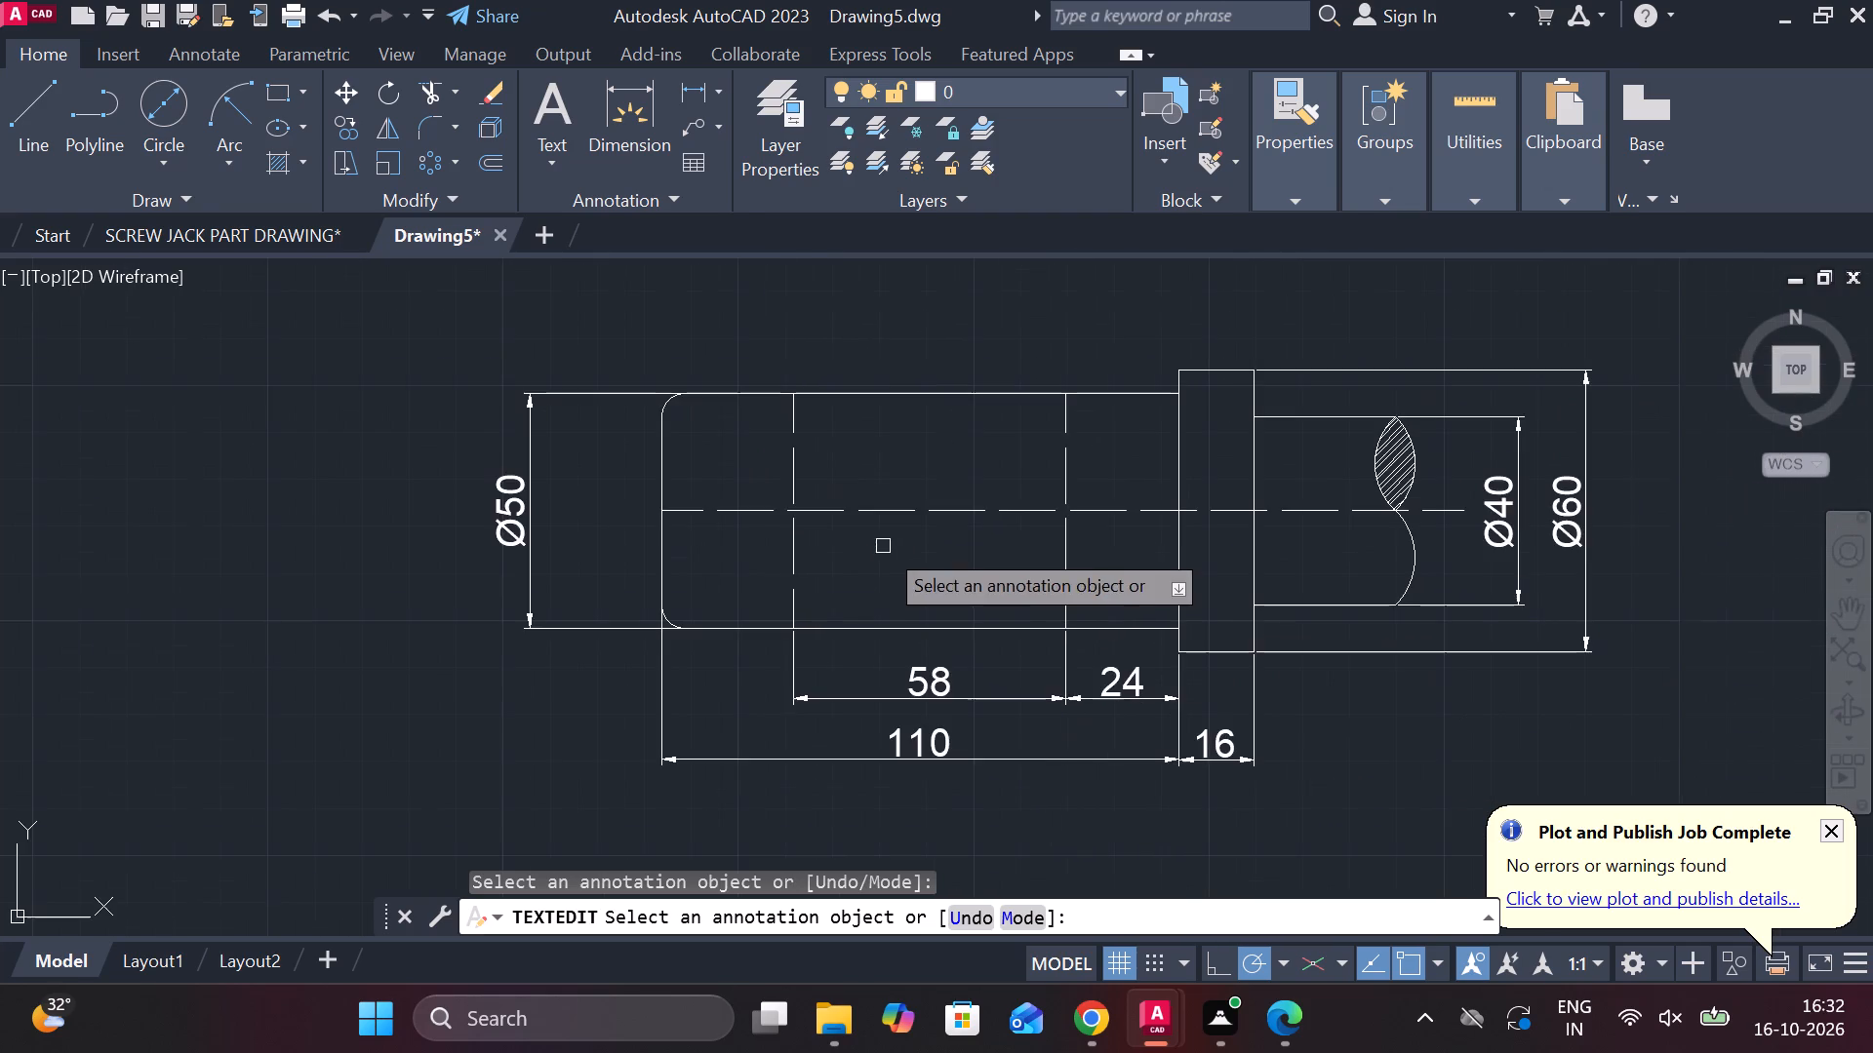
pyautogui.scroll(-1, 886, 558)
pyautogui.press('Escape')
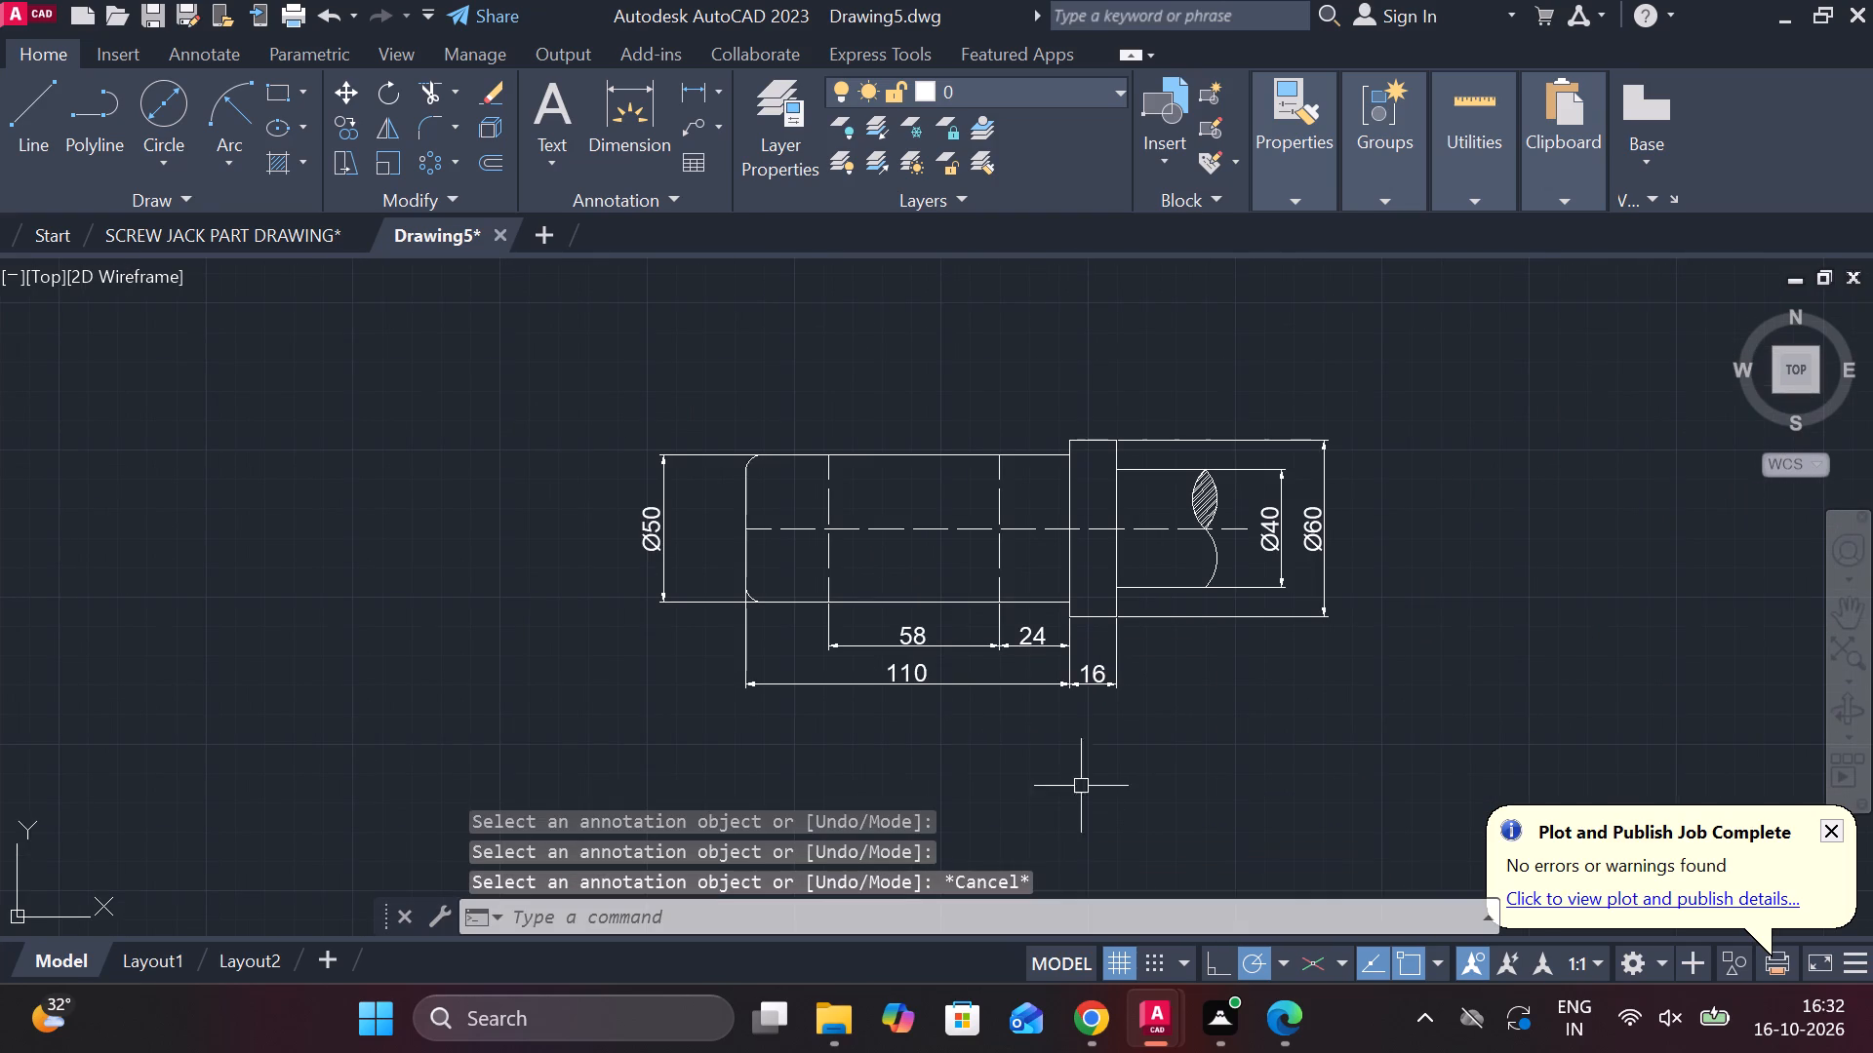
# Copy the whole dimensioned collared part into the free space below the undimensioned socket copy.
pyautogui.click(554, 393)
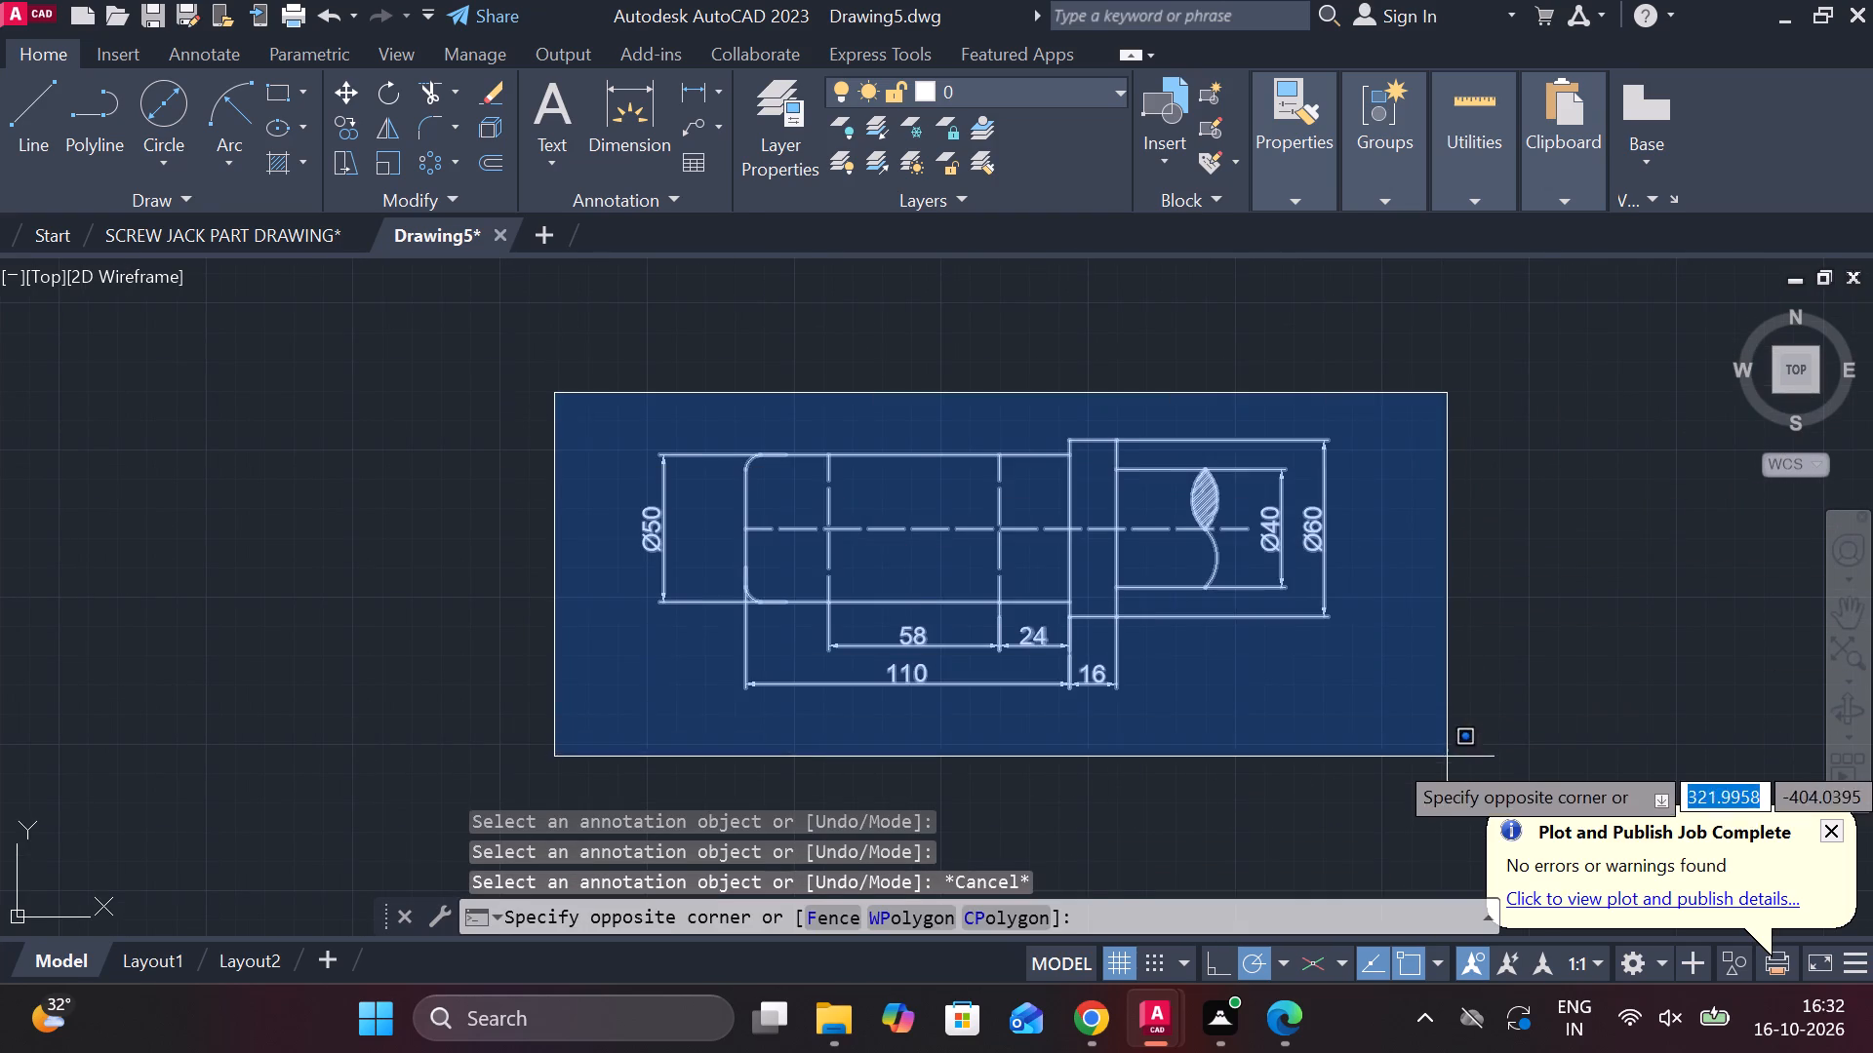
pyautogui.click(1447, 764)
pyautogui.press('c')
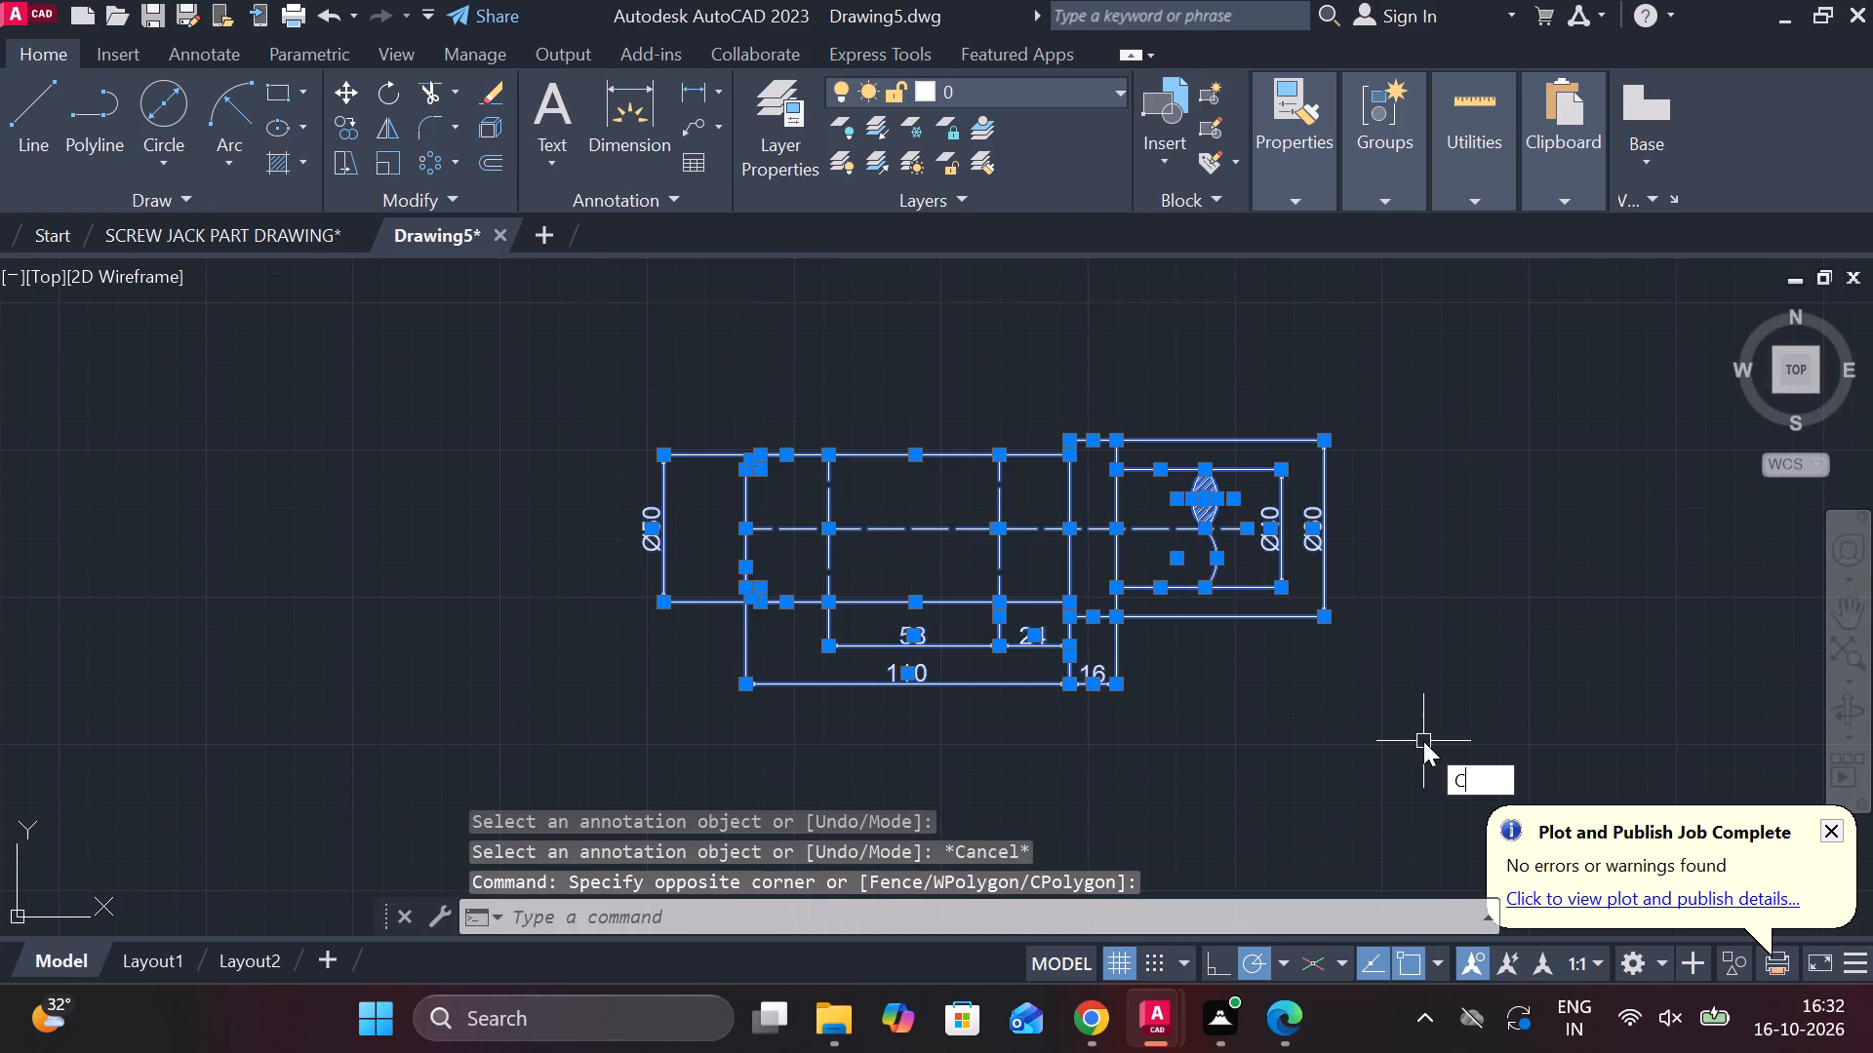
pyautogui.press('0')
pyautogui.press('BackSpace')
pyautogui.press('o')
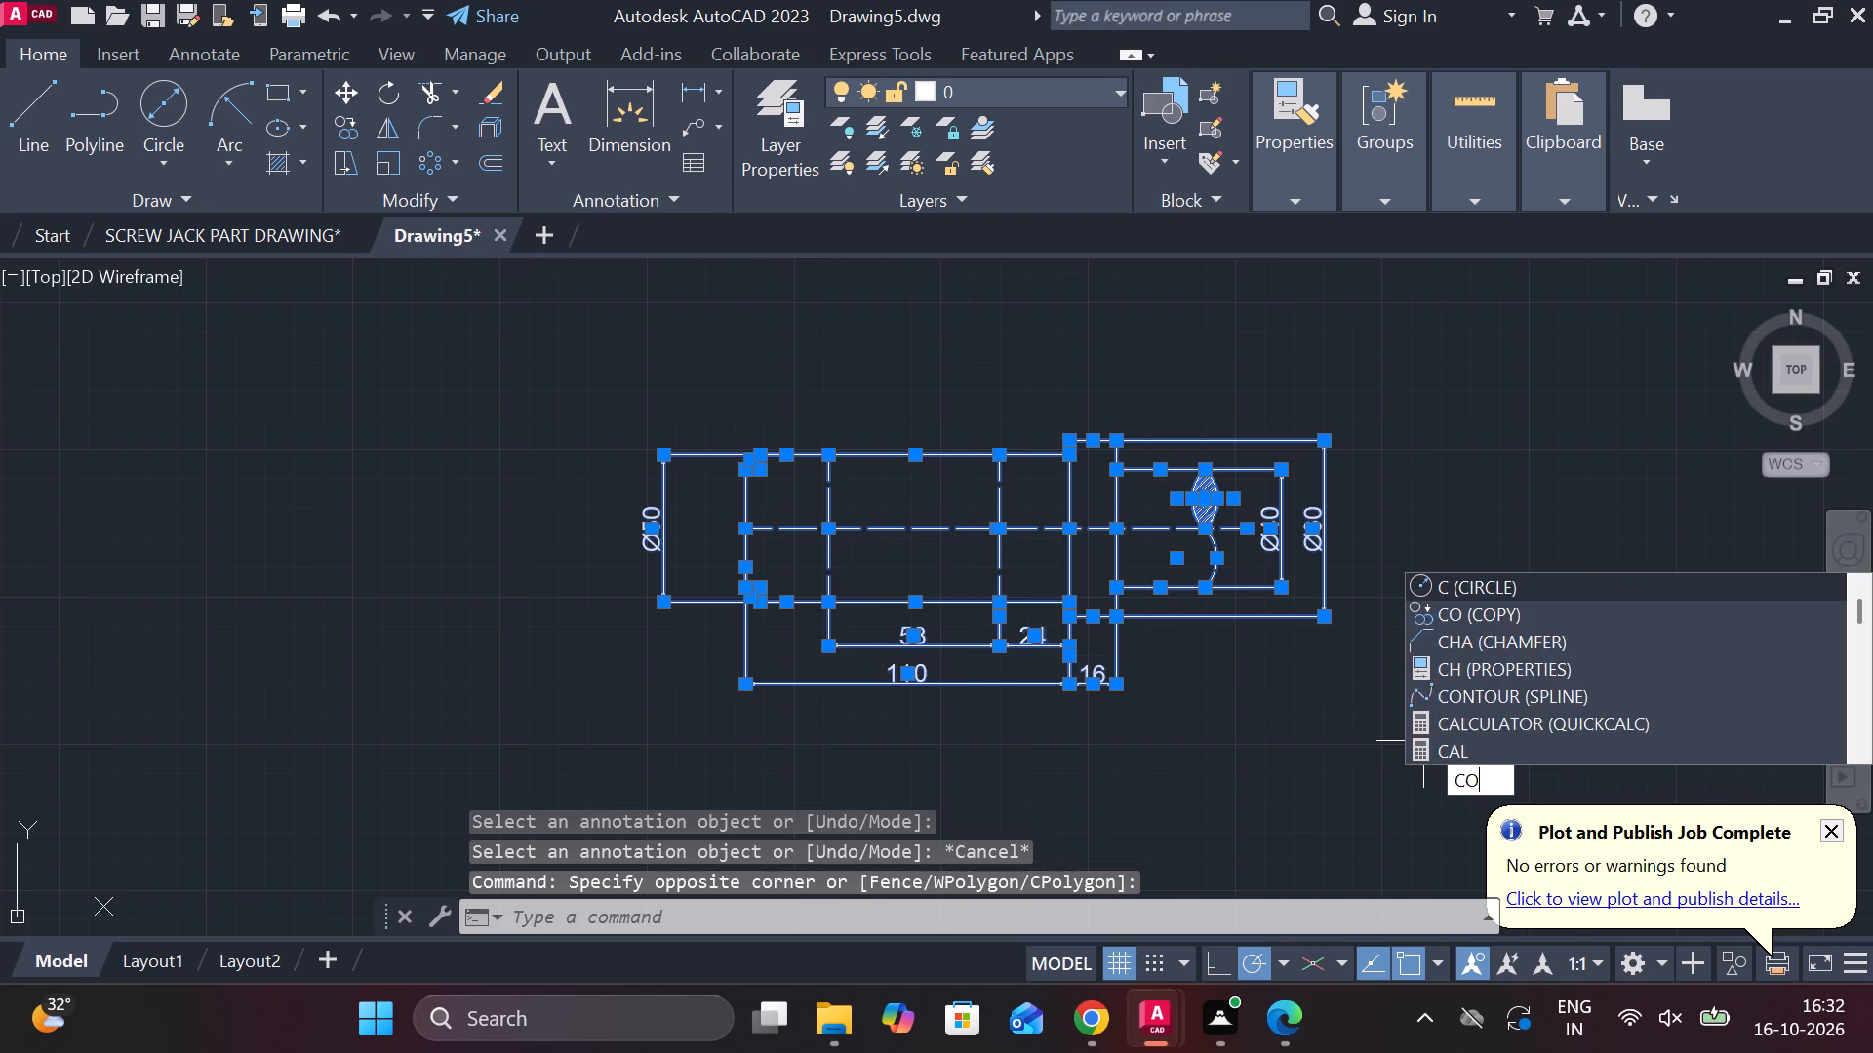
pyautogui.press('Return')
pyautogui.click(1423, 735)
pyautogui.scroll(-2, 1234, 709)
pyautogui.moveTo(1173, 651); pyautogui.dragTo(1711, 581, button='middle')
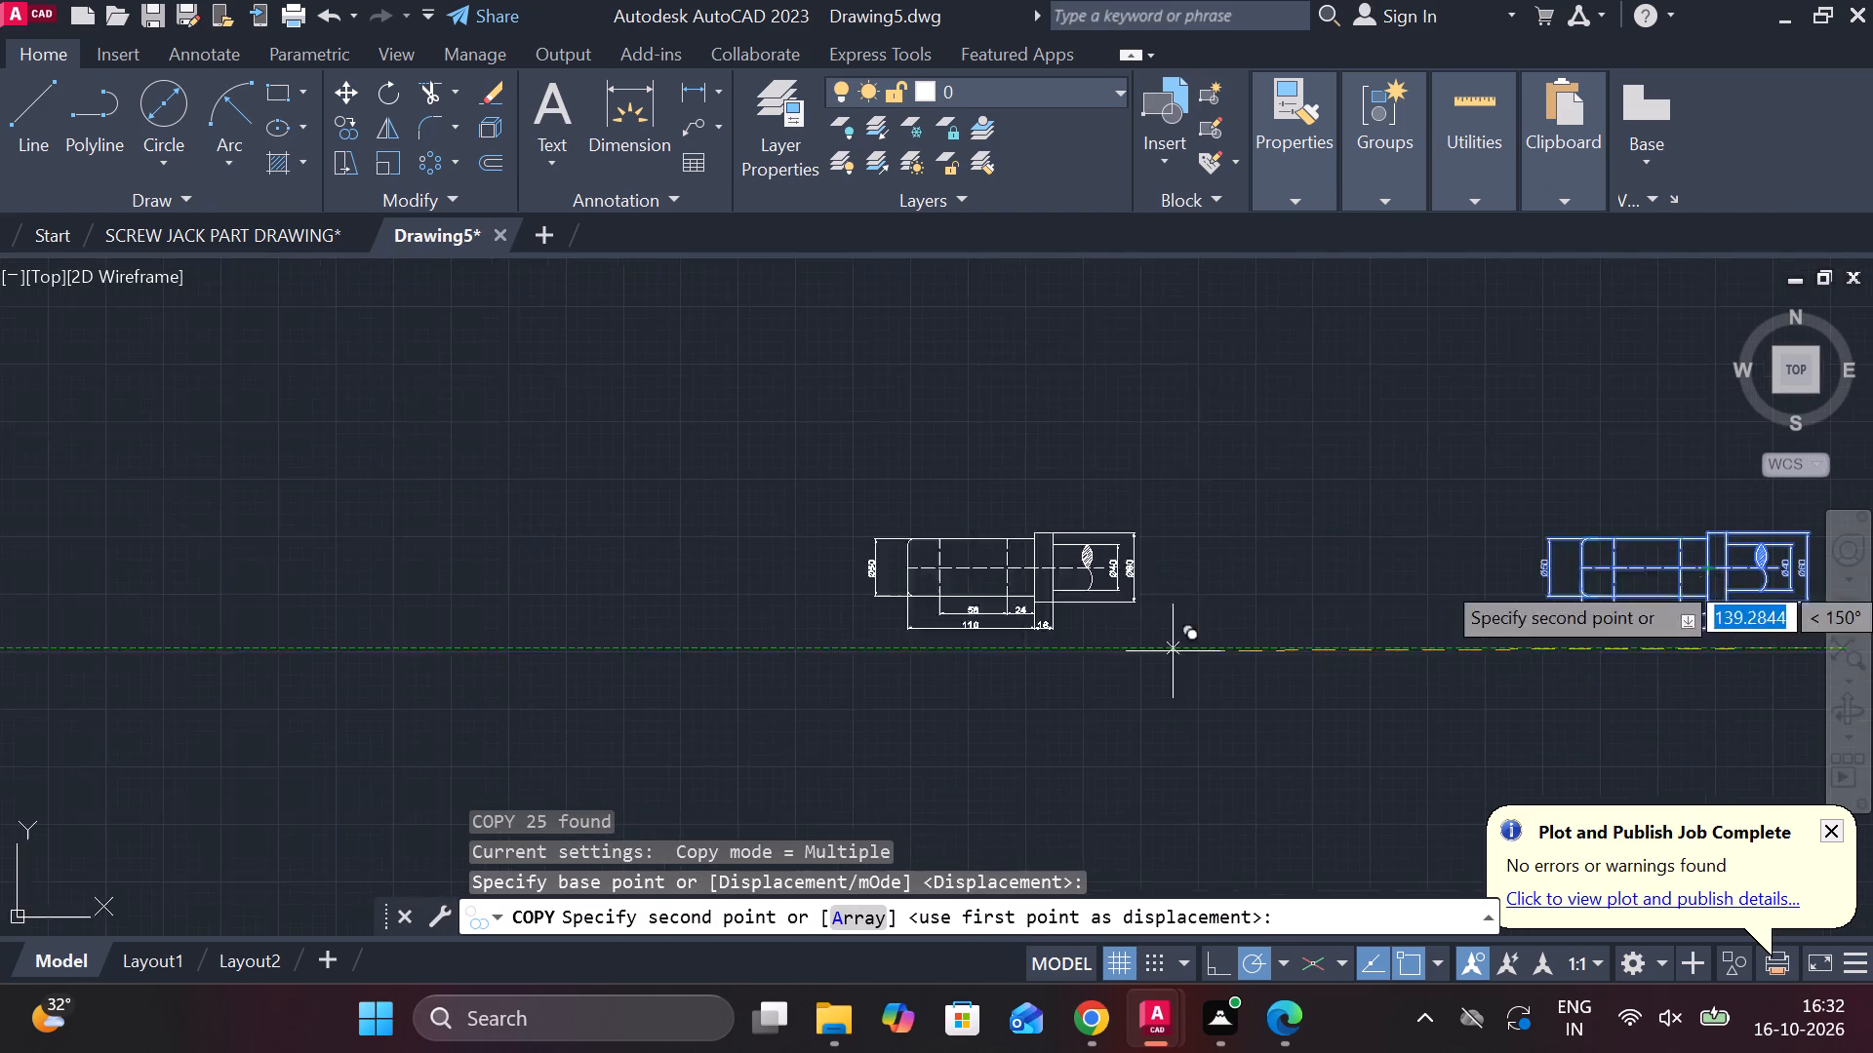
pyautogui.scroll(-2, 1539, 516)
pyautogui.moveTo(1426, 557); pyautogui.dragTo(1316, 621, button='middle')
pyautogui.scroll(2, 1287, 427)
pyautogui.moveTo(1292, 427); pyautogui.dragTo(1146, 629, button='middle')
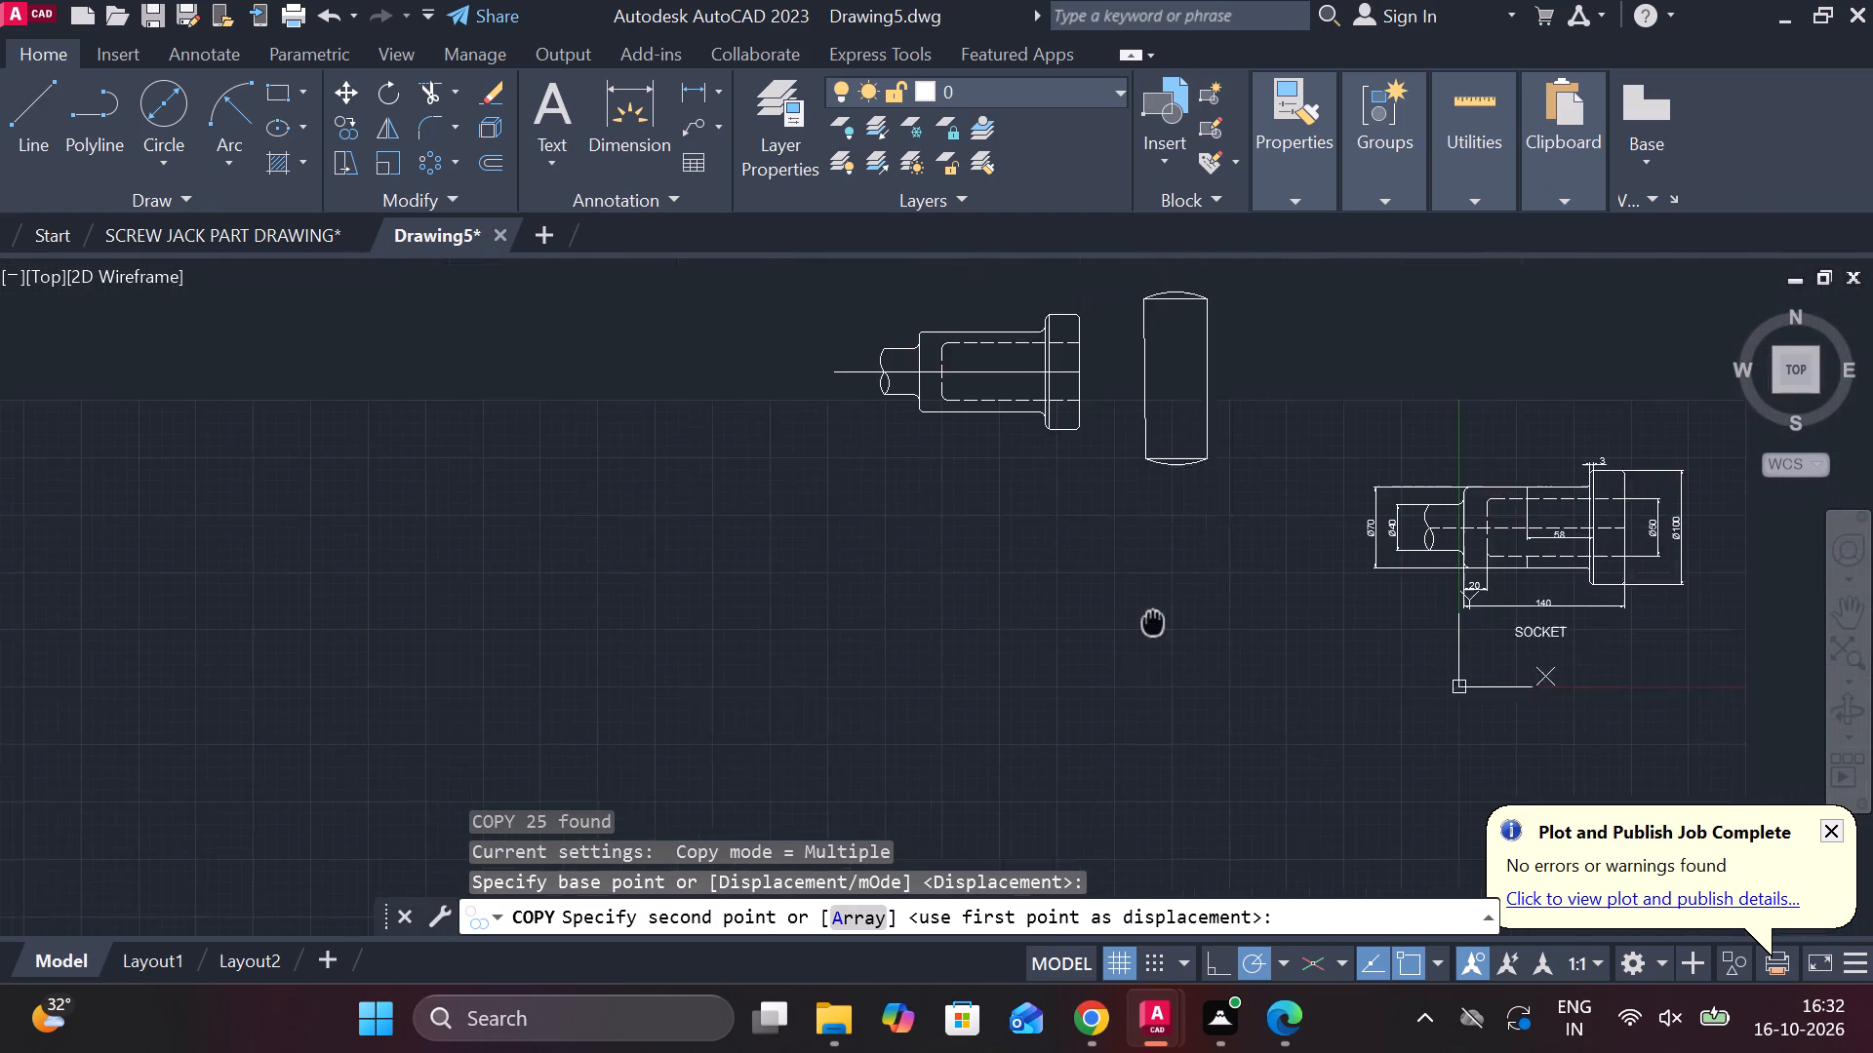
pyautogui.scroll(1, 1123, 613)
pyautogui.click(1122, 616)
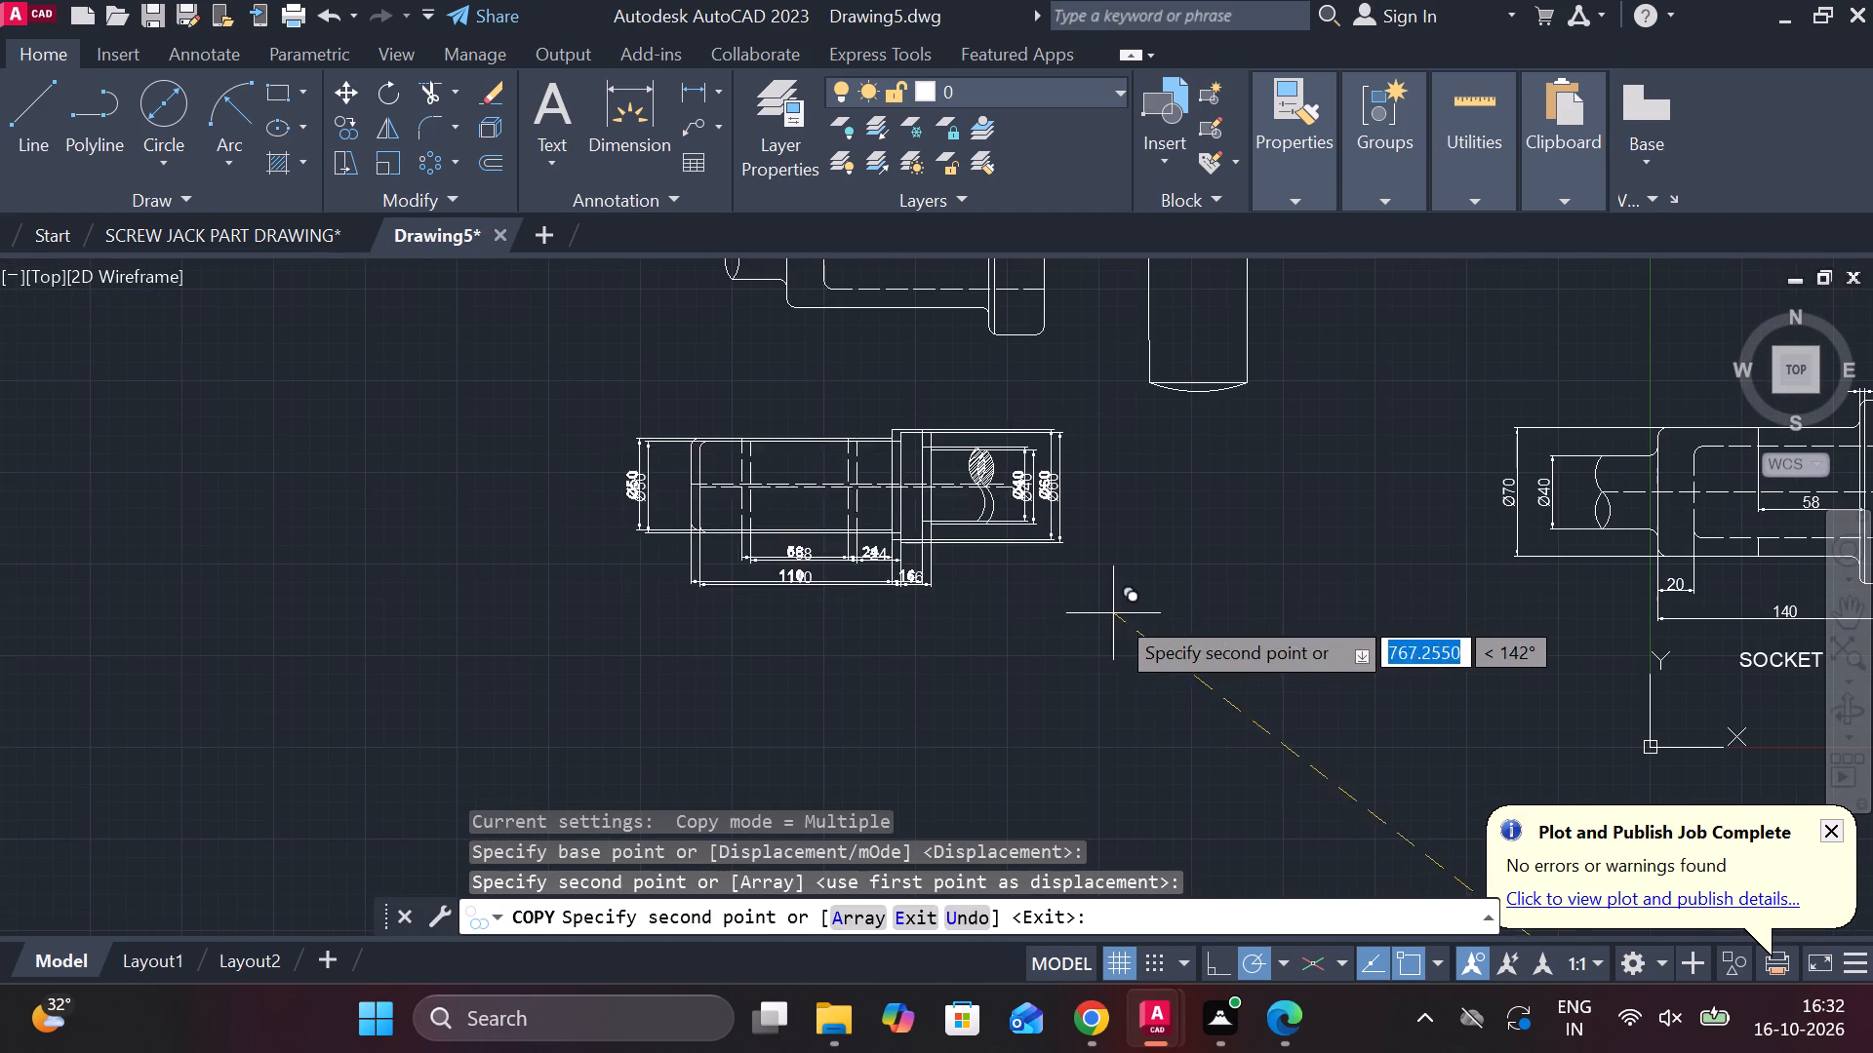
pyautogui.press('Escape')
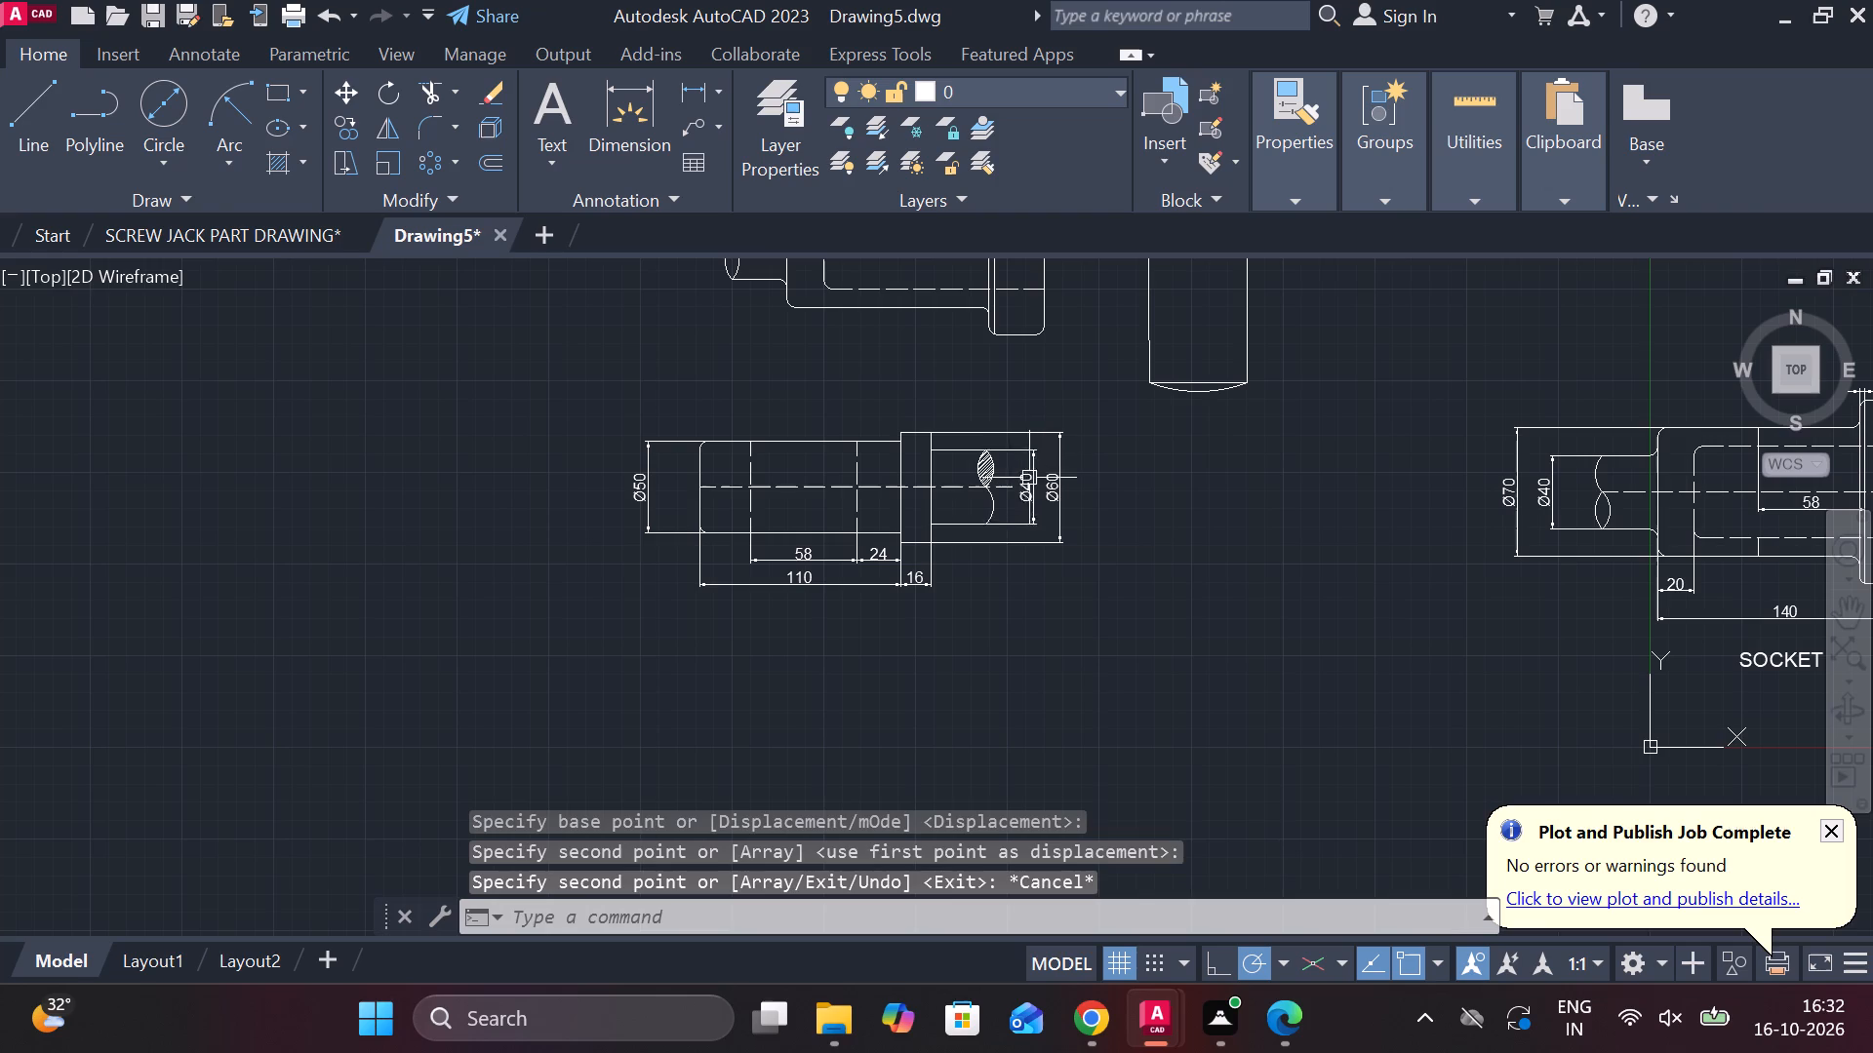
# Erase all the length and diameter dimensions from the new copy of the collared part.
pyautogui.click(1029, 479)
pyautogui.click(1056, 469)
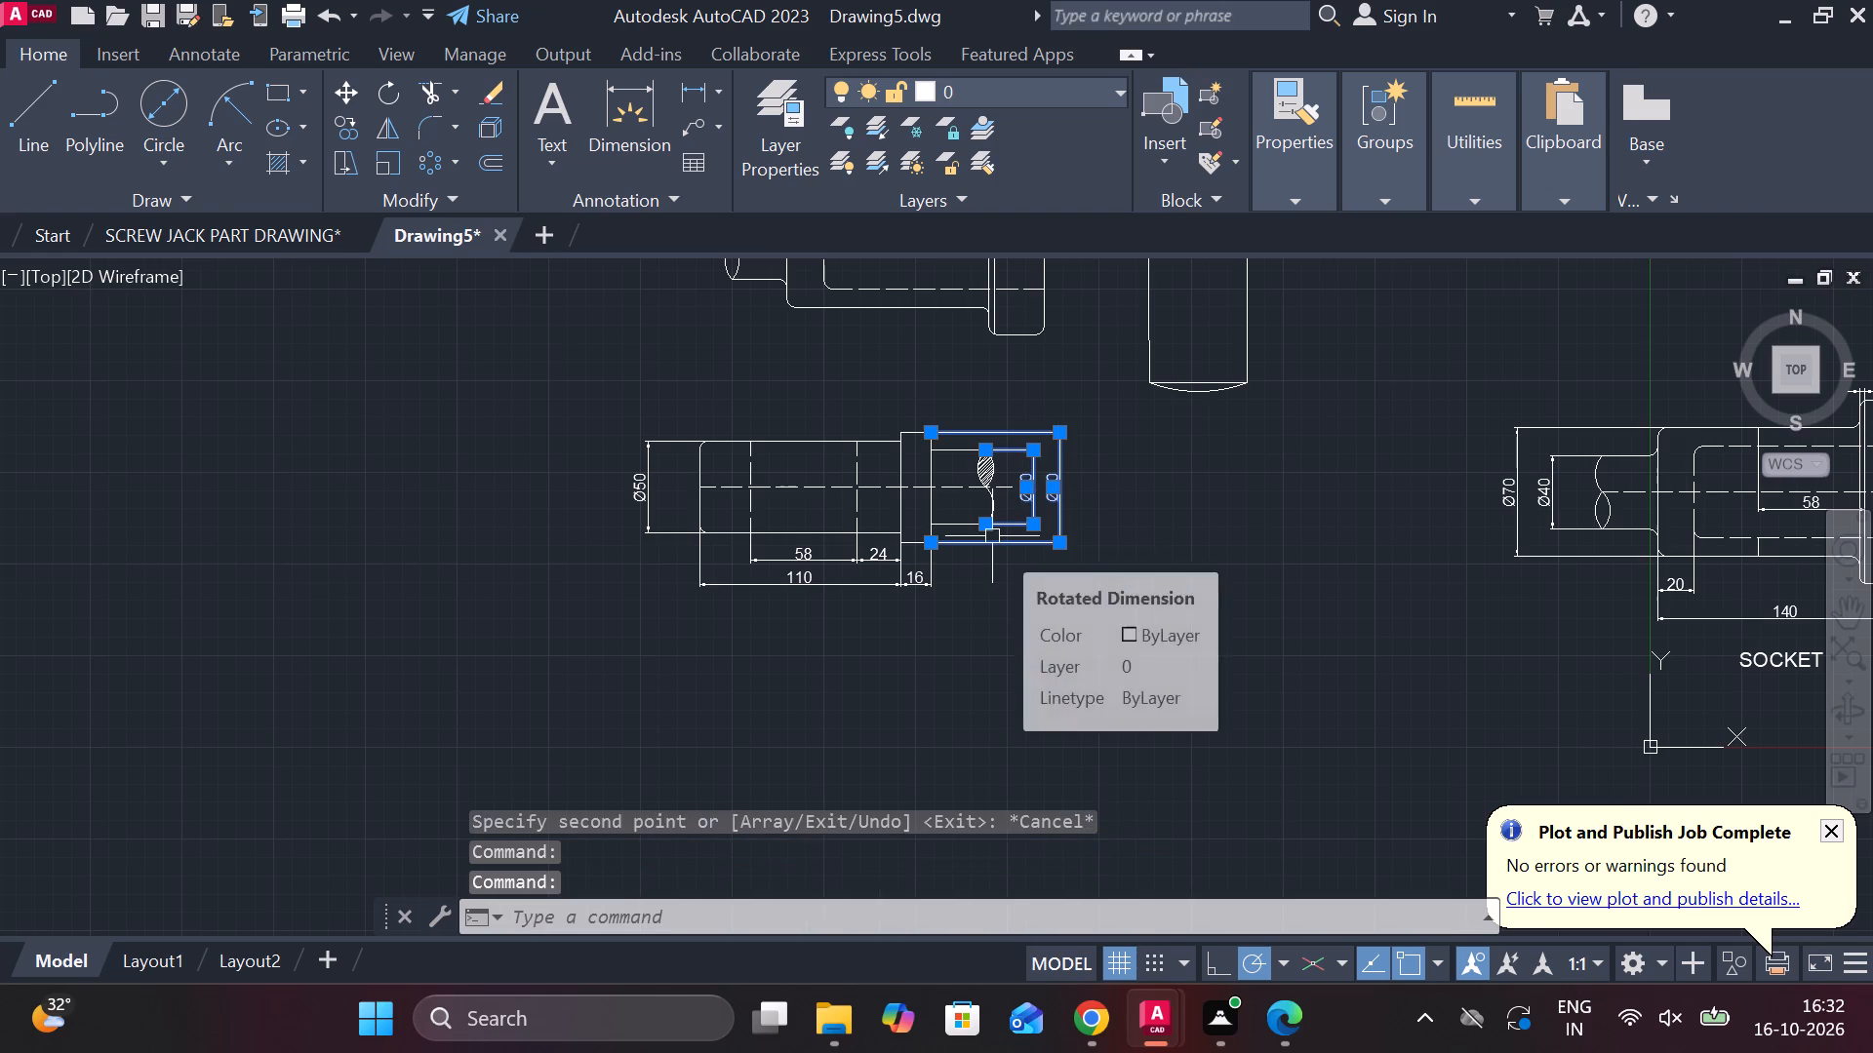
pyautogui.click(852, 587)
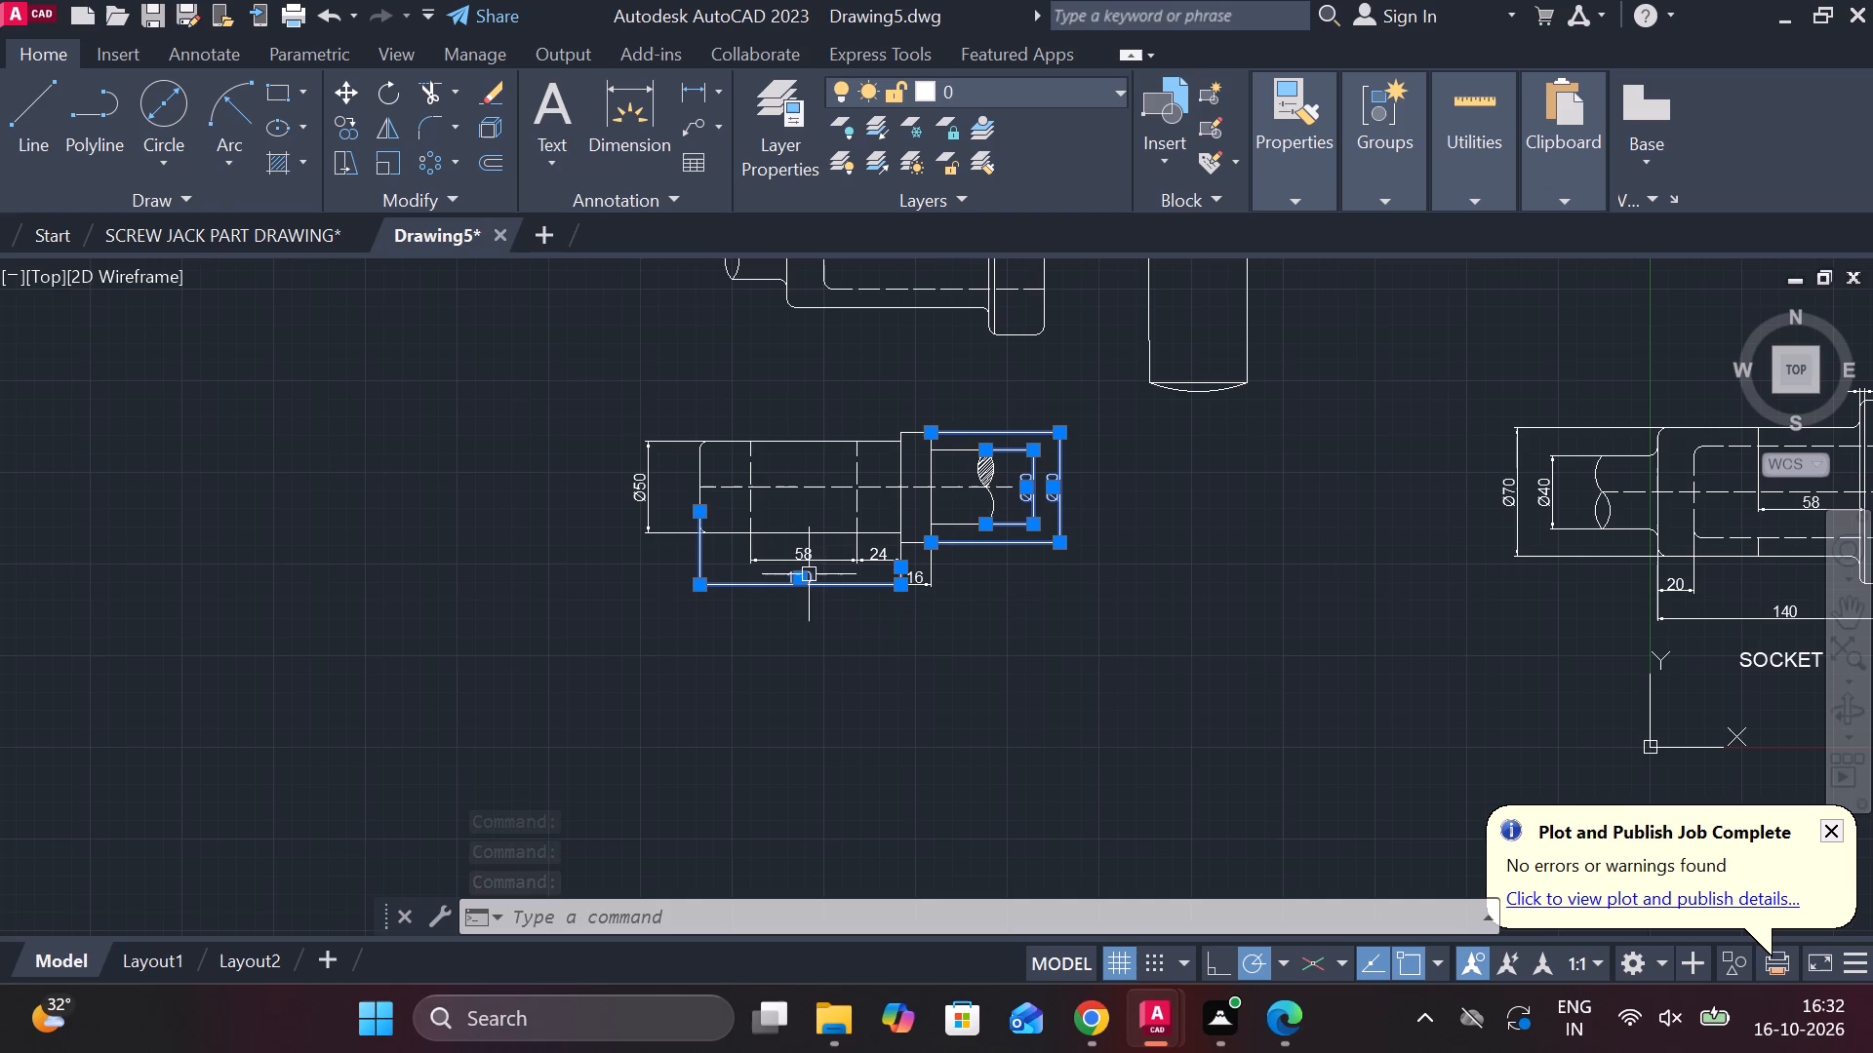
pyautogui.click(797, 556)
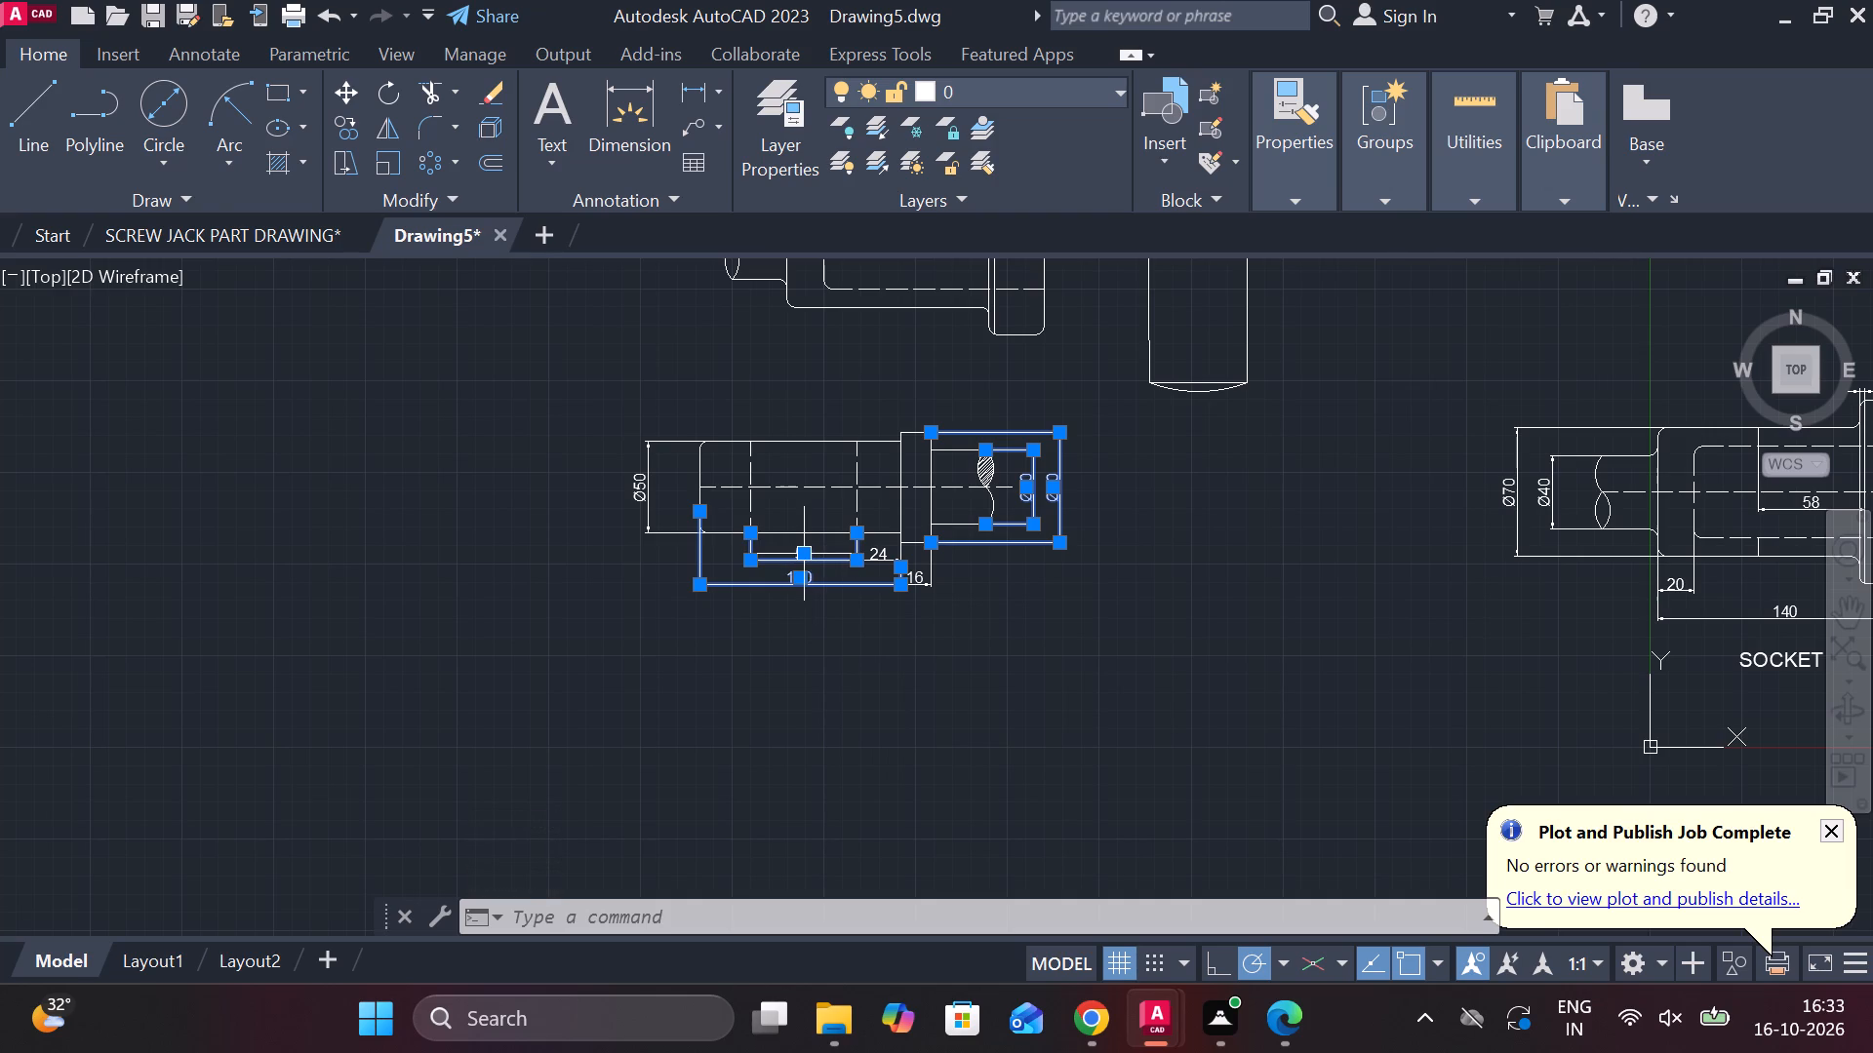
pyautogui.click(648, 497)
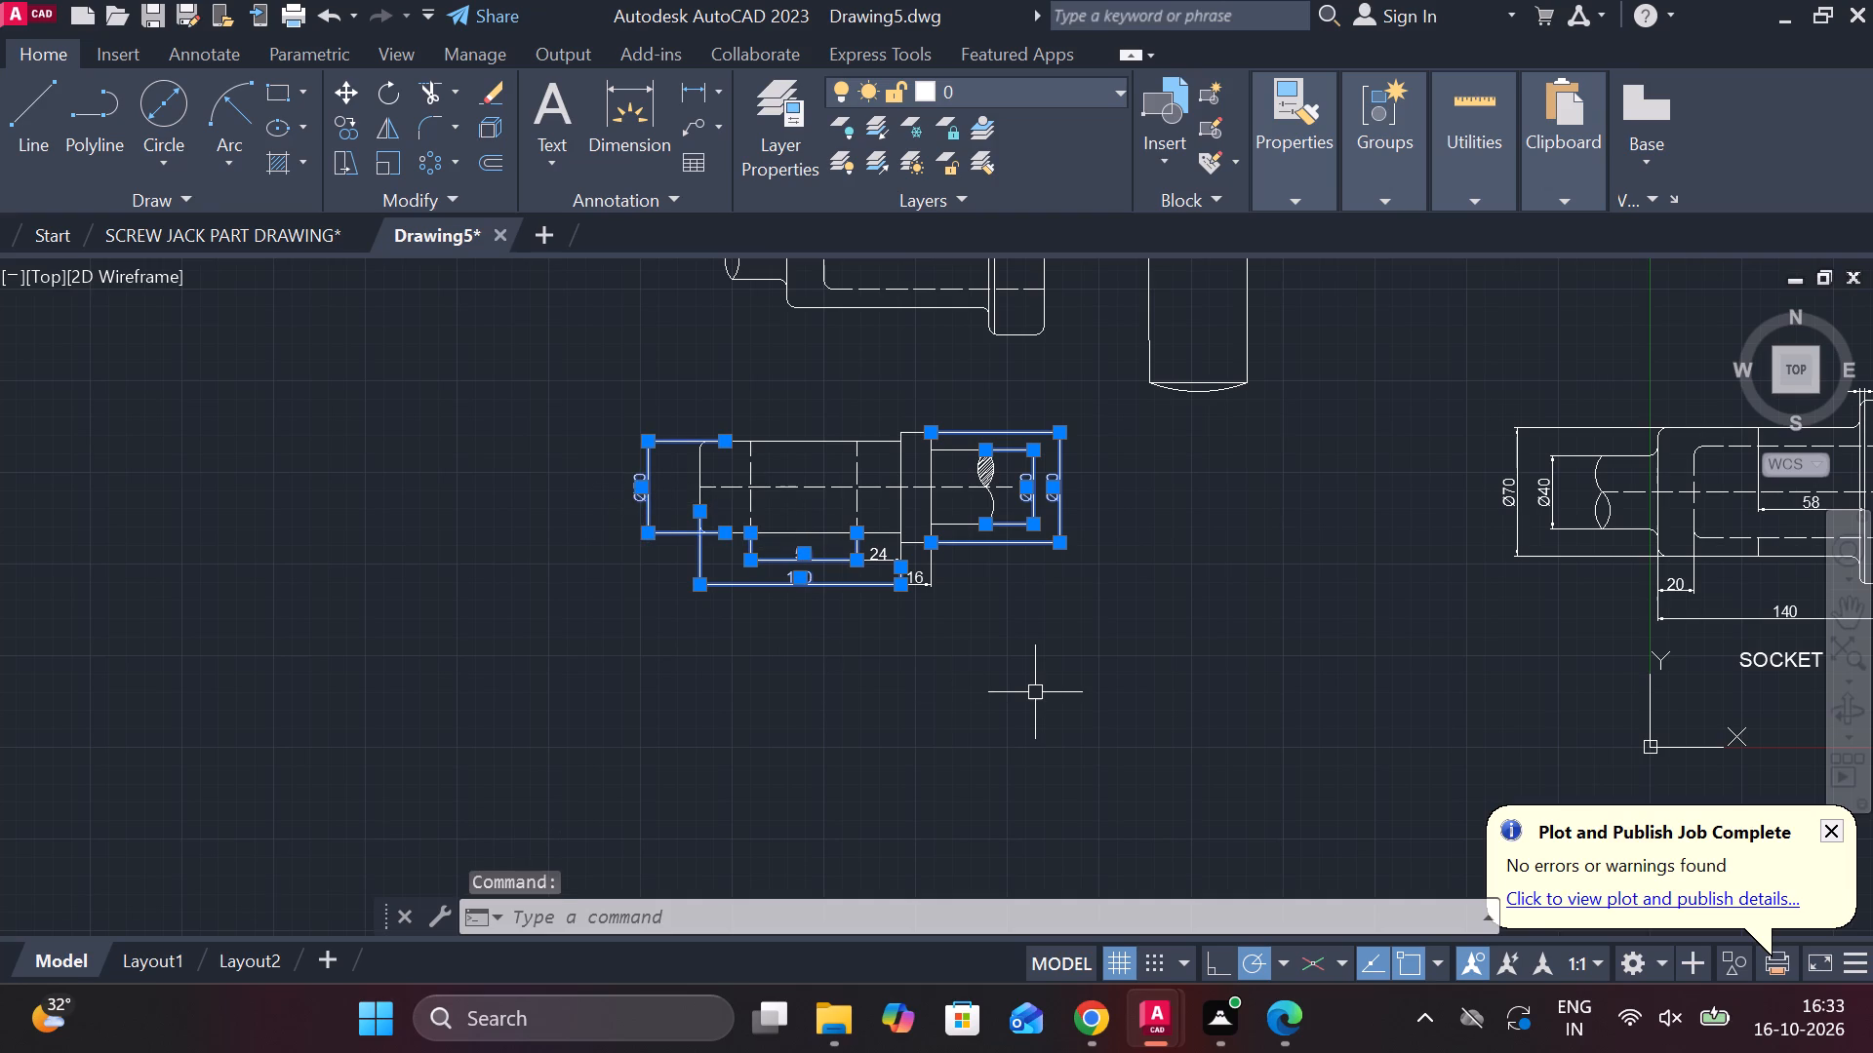
pyautogui.write('E')
pyautogui.press('space')
pyautogui.scroll(1, 917, 571)
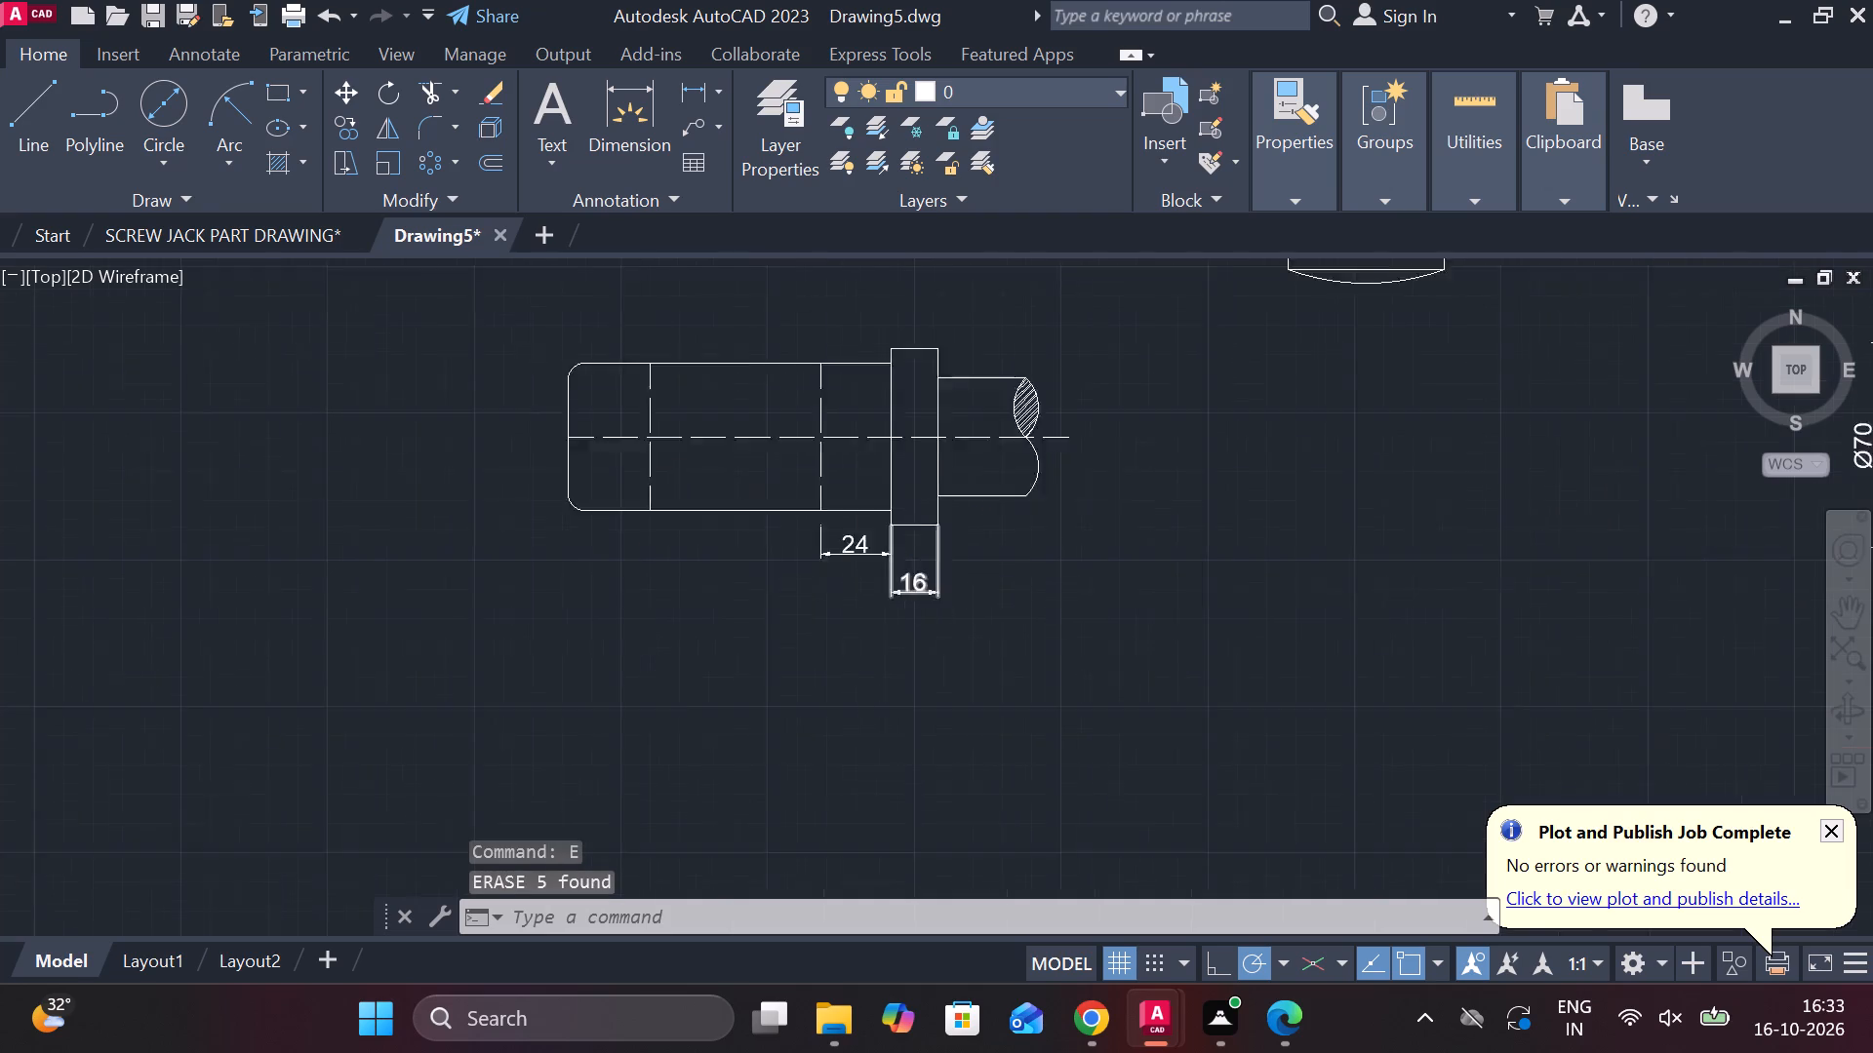
pyautogui.scroll(2, 916, 571)
pyautogui.click(822, 529)
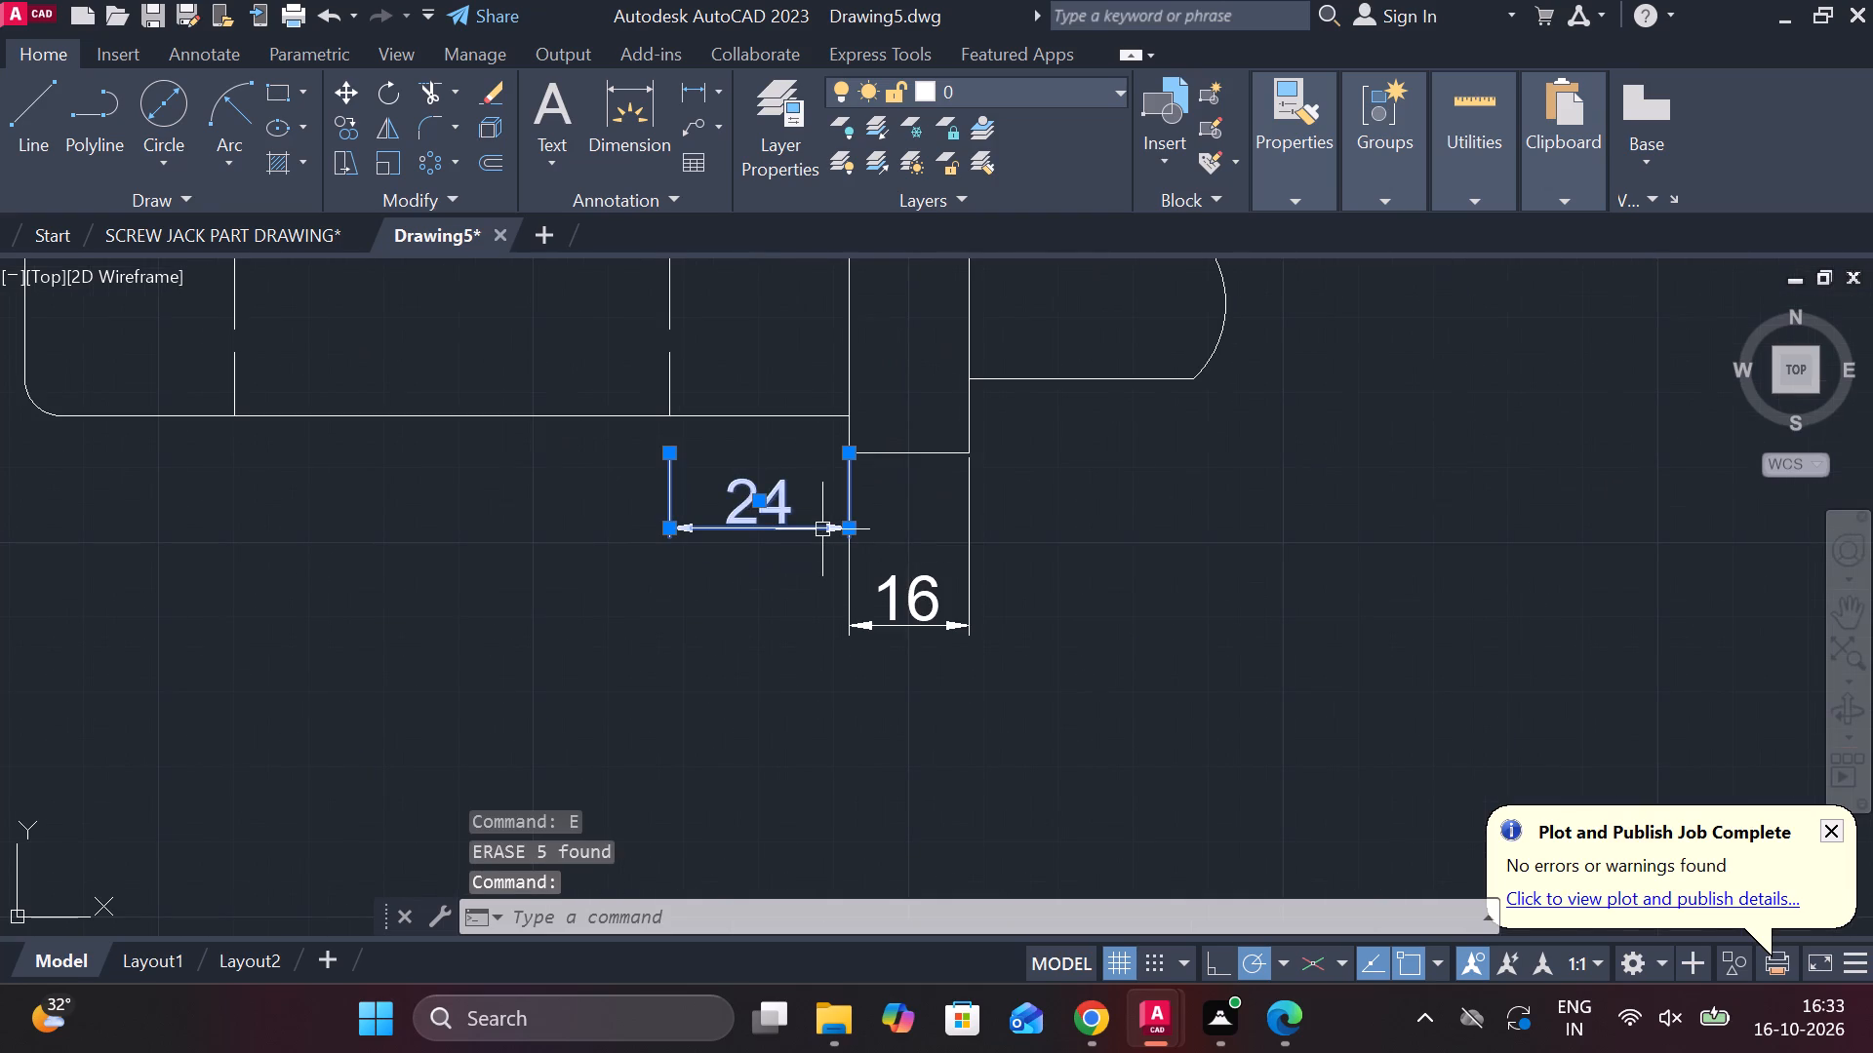
pyautogui.click(905, 579)
pyautogui.write('E')
pyautogui.press('space')
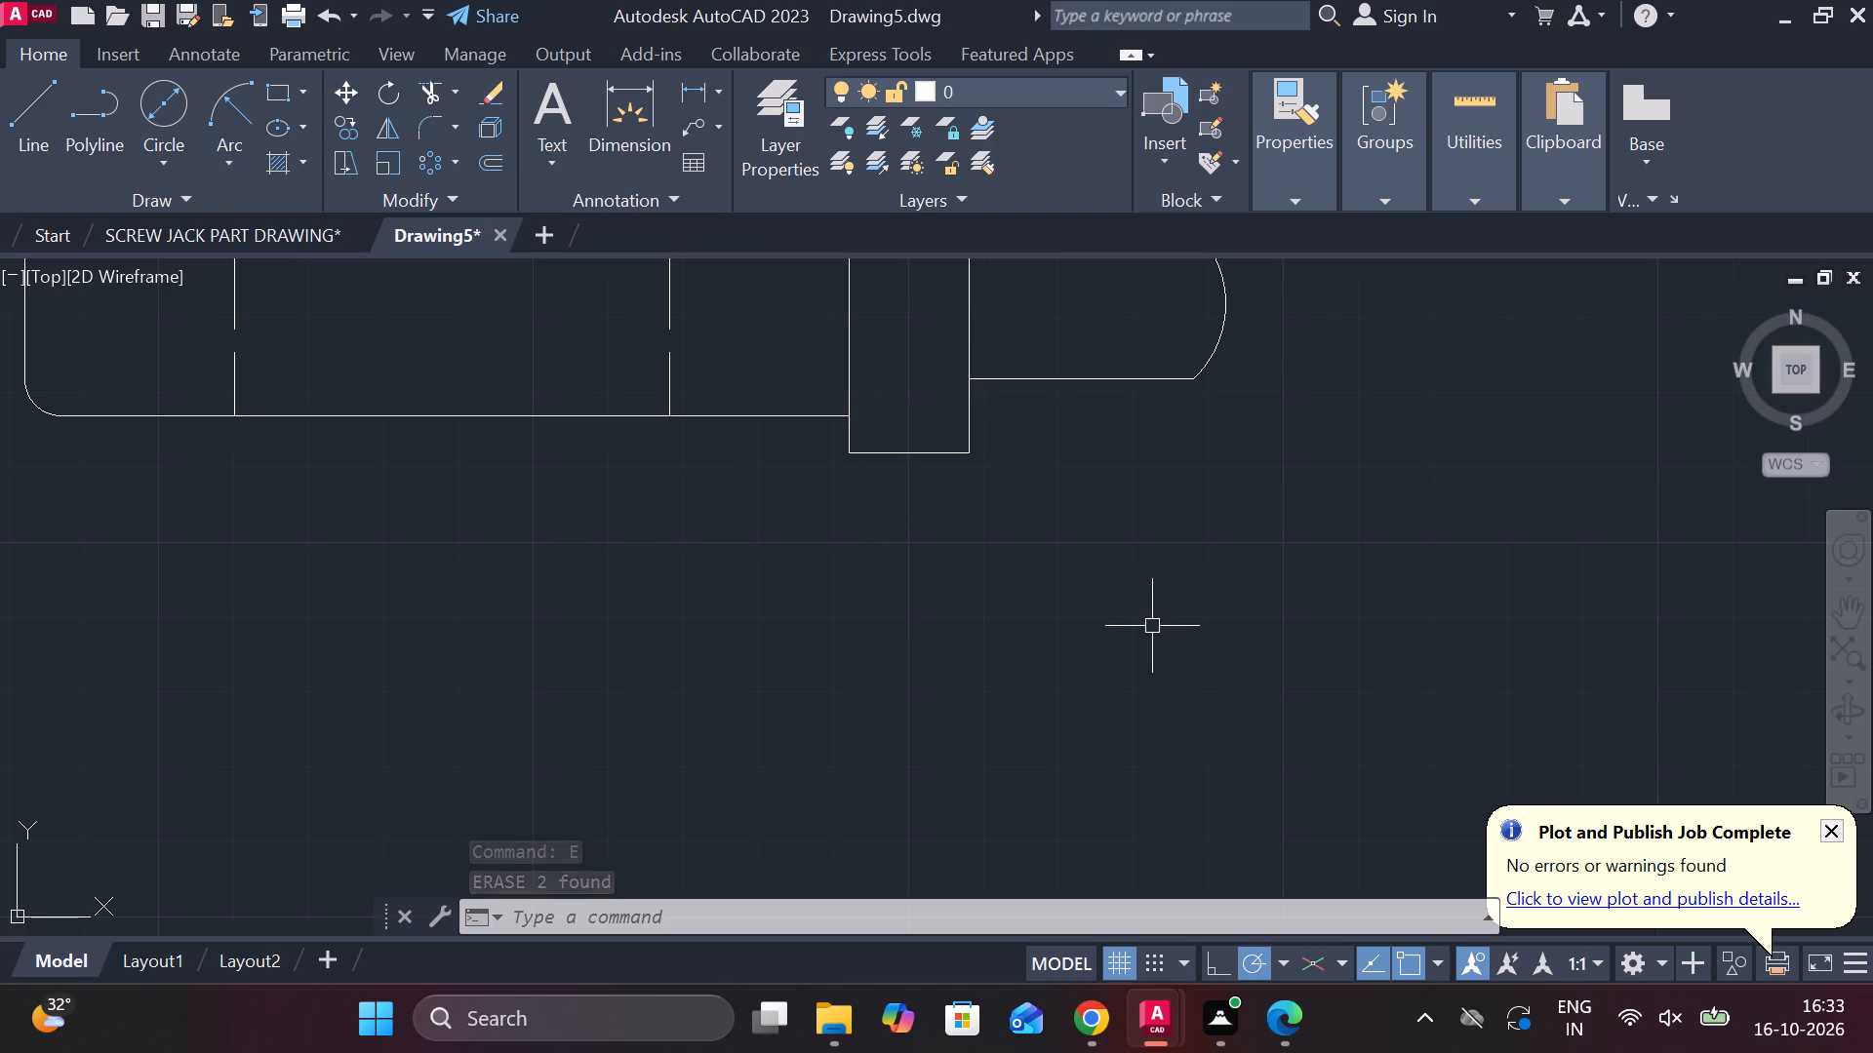
# Copy the SOCKET label and paste it centred below the dimensioned collared part.
pyautogui.scroll(-2, 1147, 622)
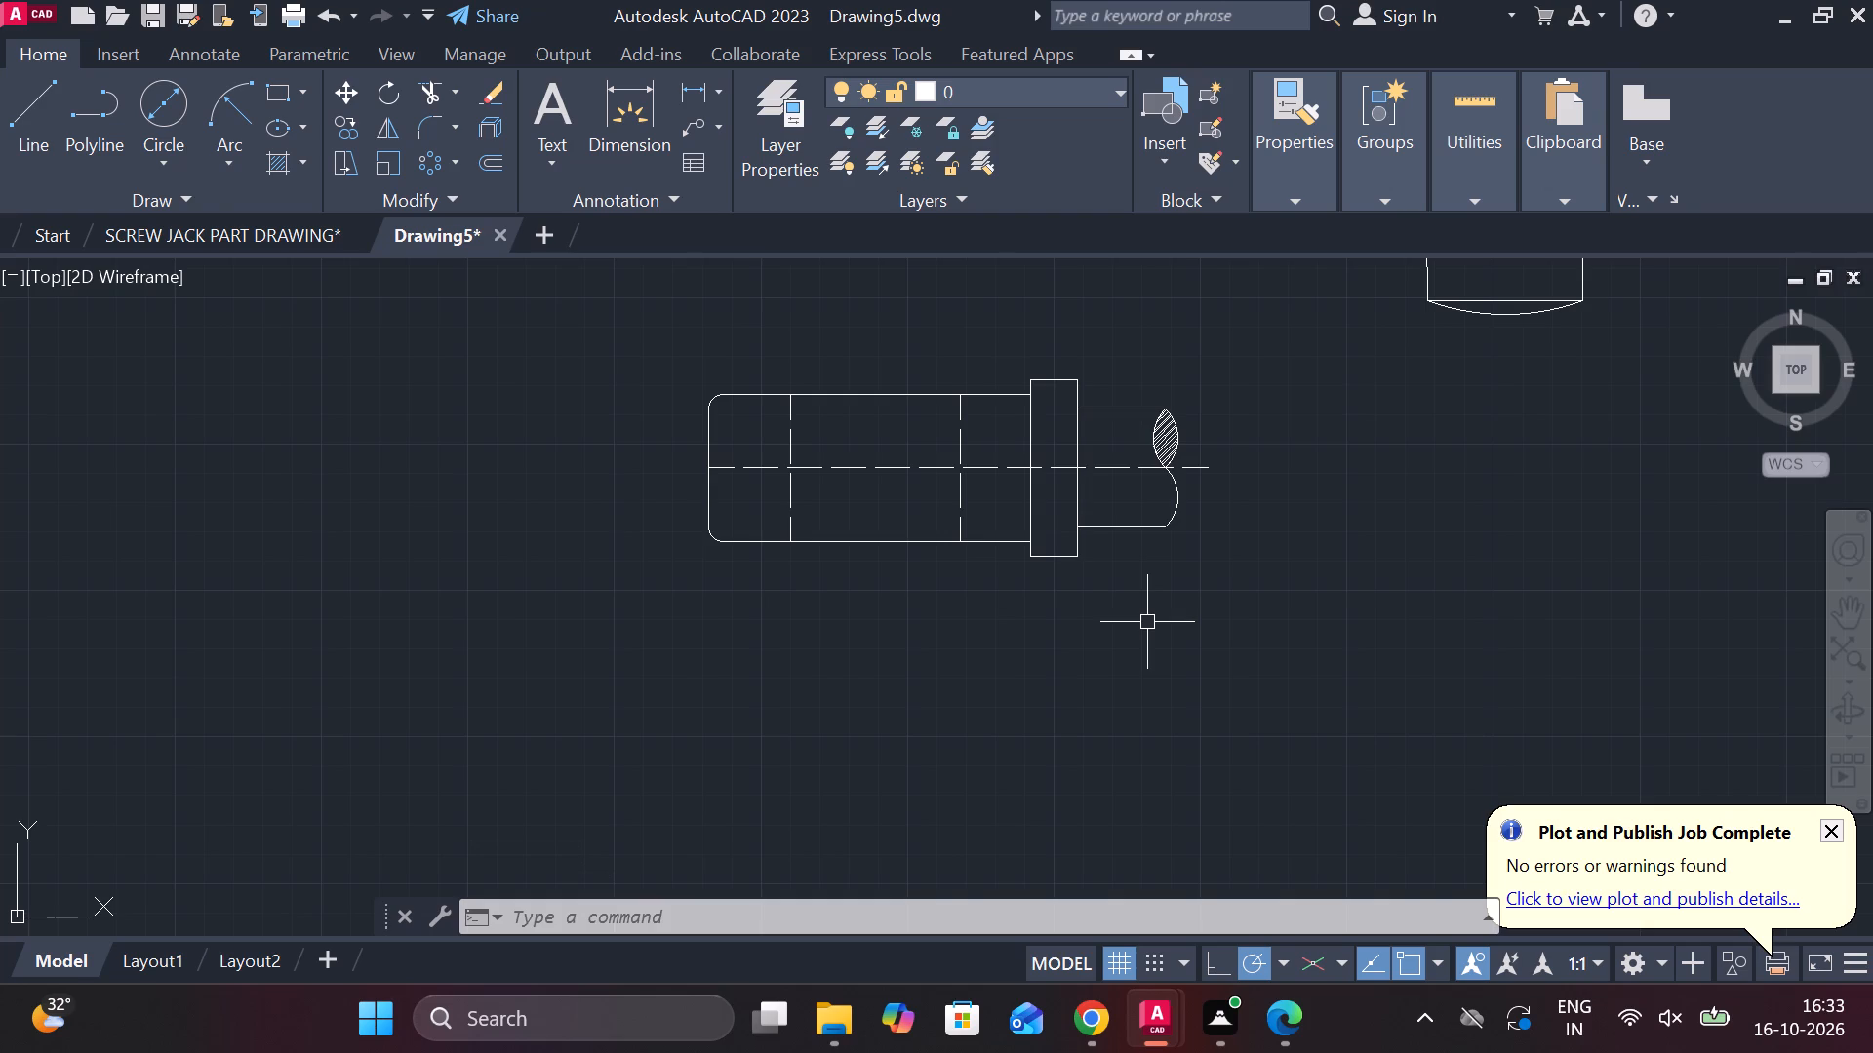
pyautogui.scroll(-2, 1170, 633)
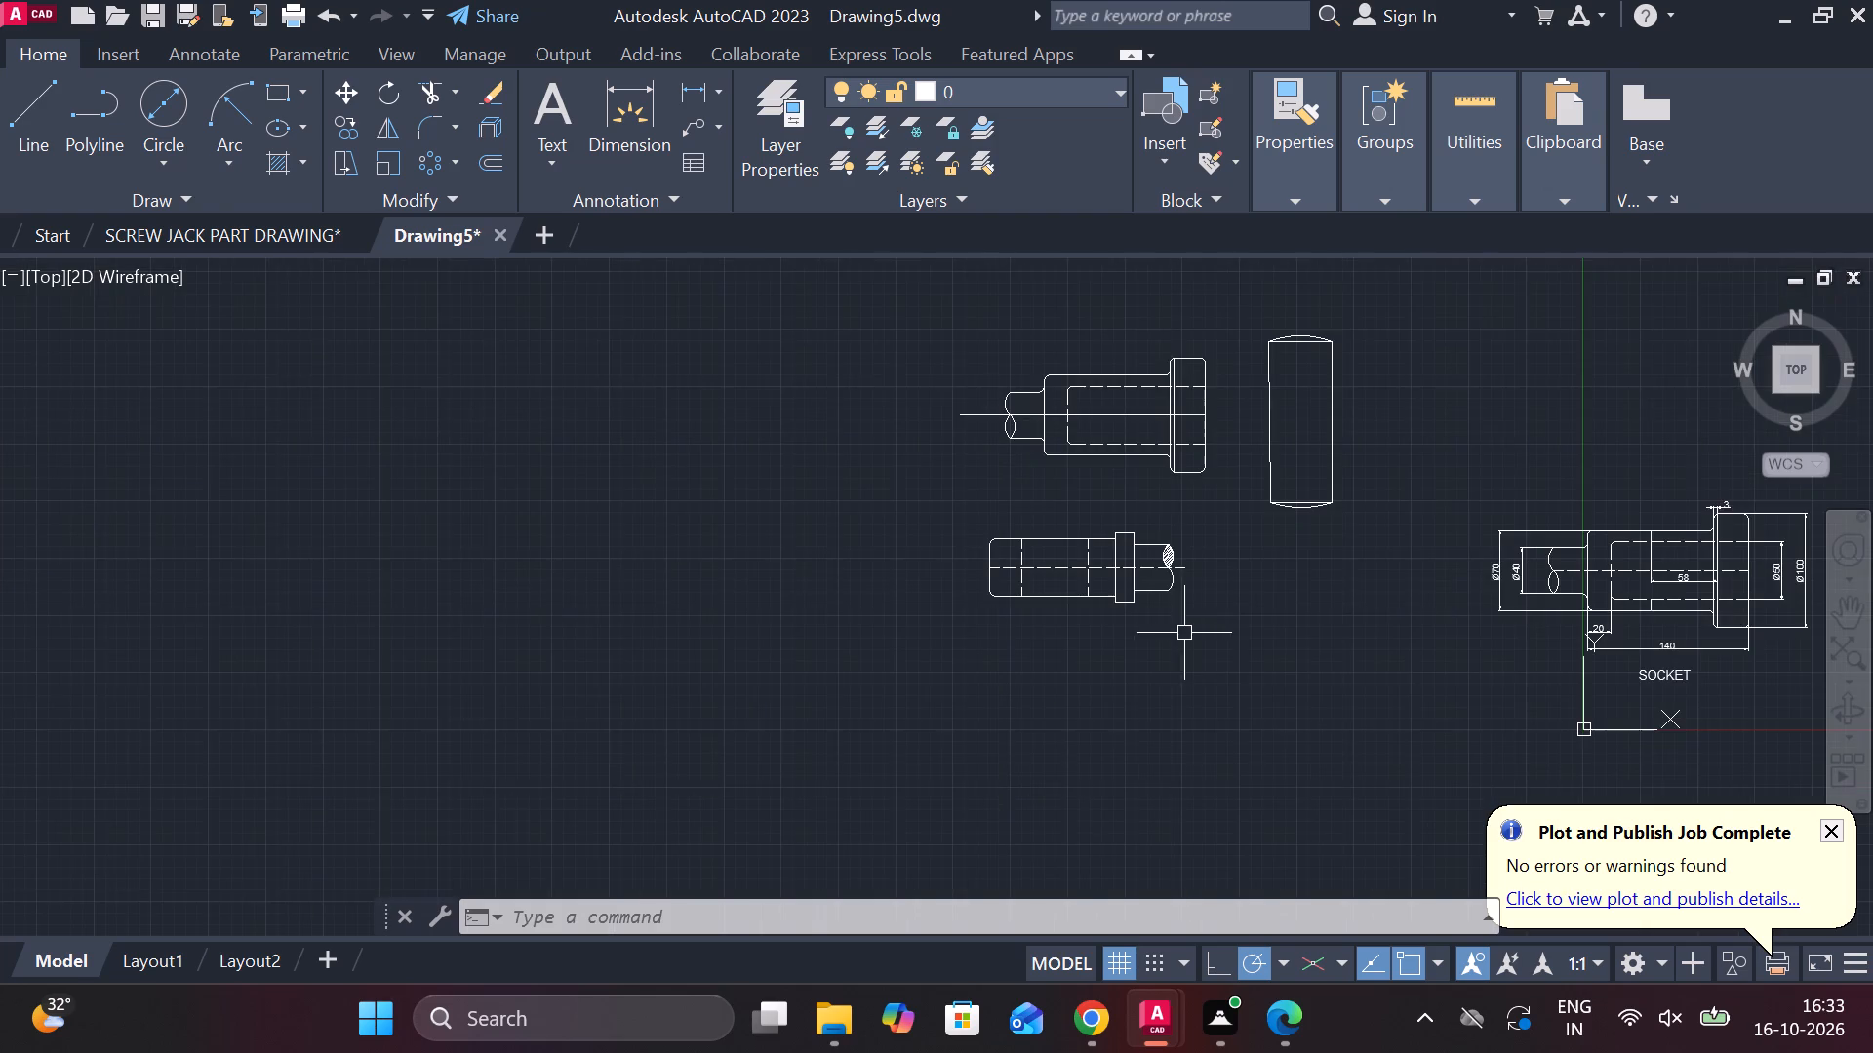
pyautogui.moveTo(1183, 627); pyautogui.dragTo(755, 601, button='middle')
pyautogui.moveTo(1359, 623); pyautogui.dragTo(996, 597, button='middle')
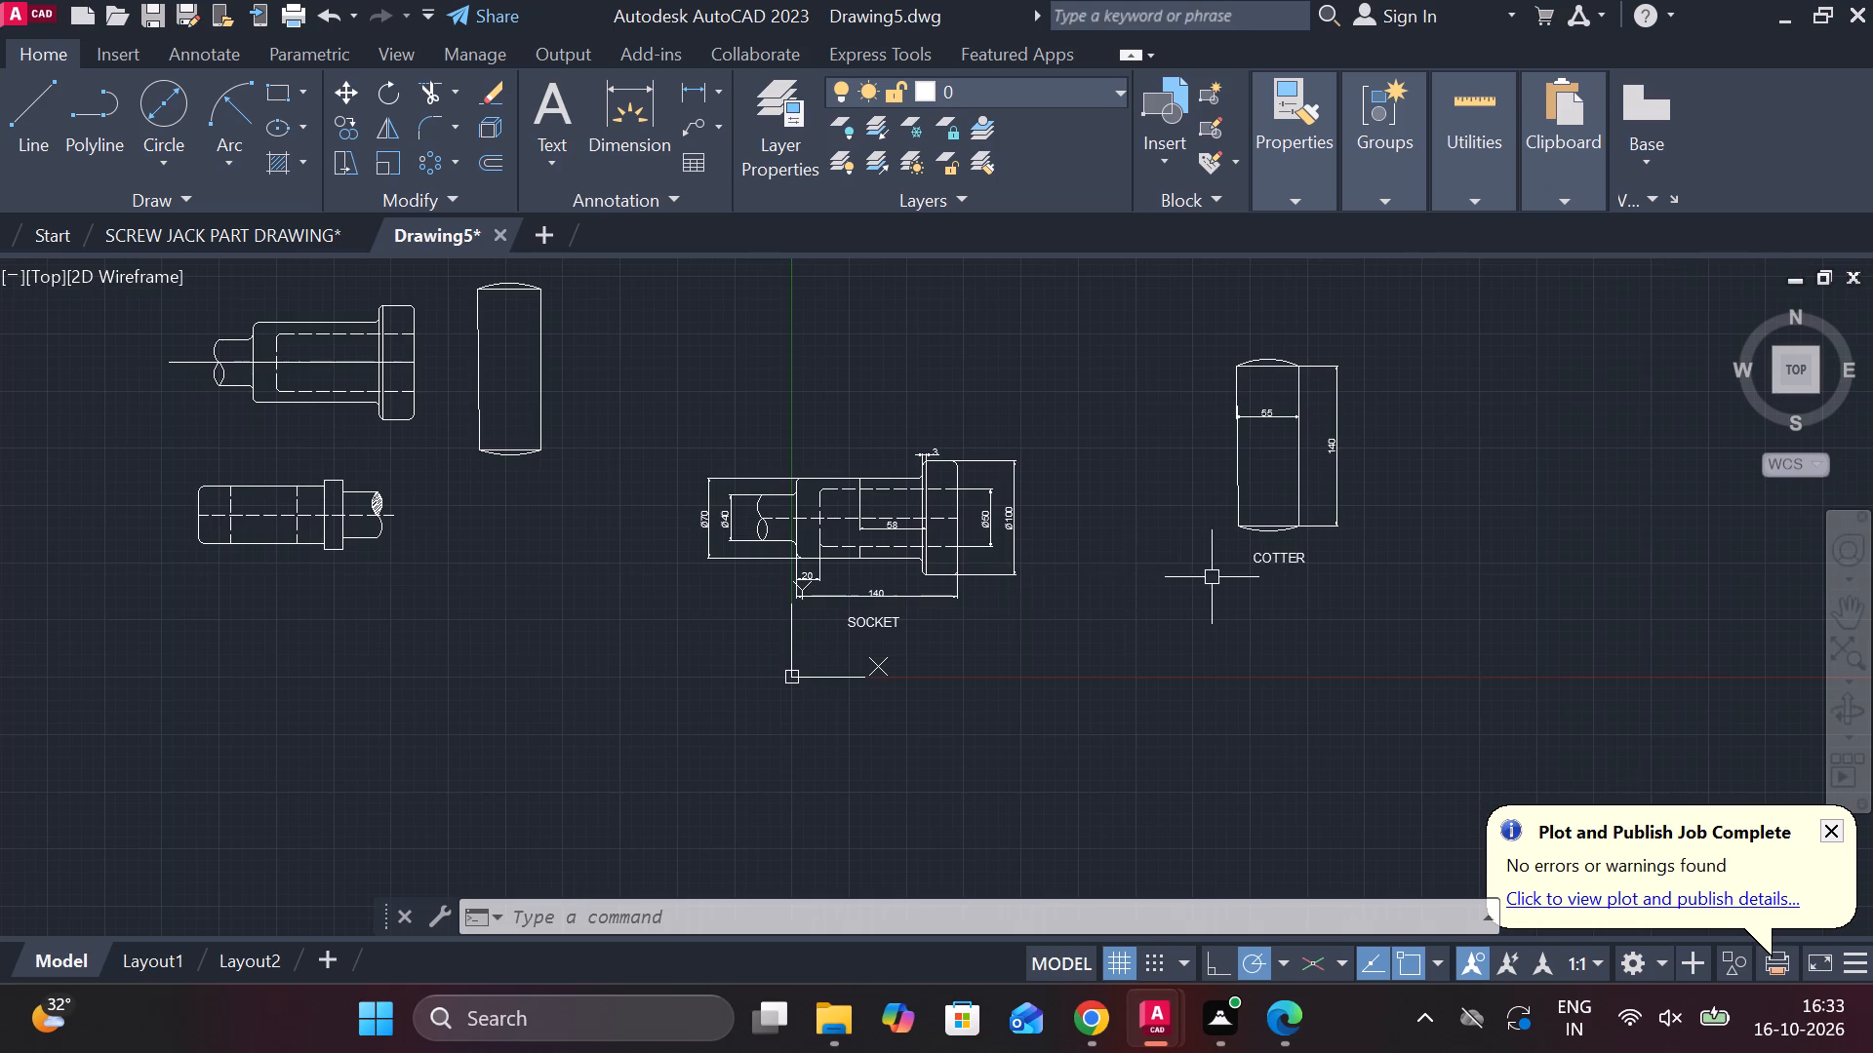
pyautogui.scroll(-2, 1152, 595)
pyautogui.scroll(2, 1124, 692)
pyautogui.moveTo(1124, 693); pyautogui.dragTo(1115, 408, button='middle')
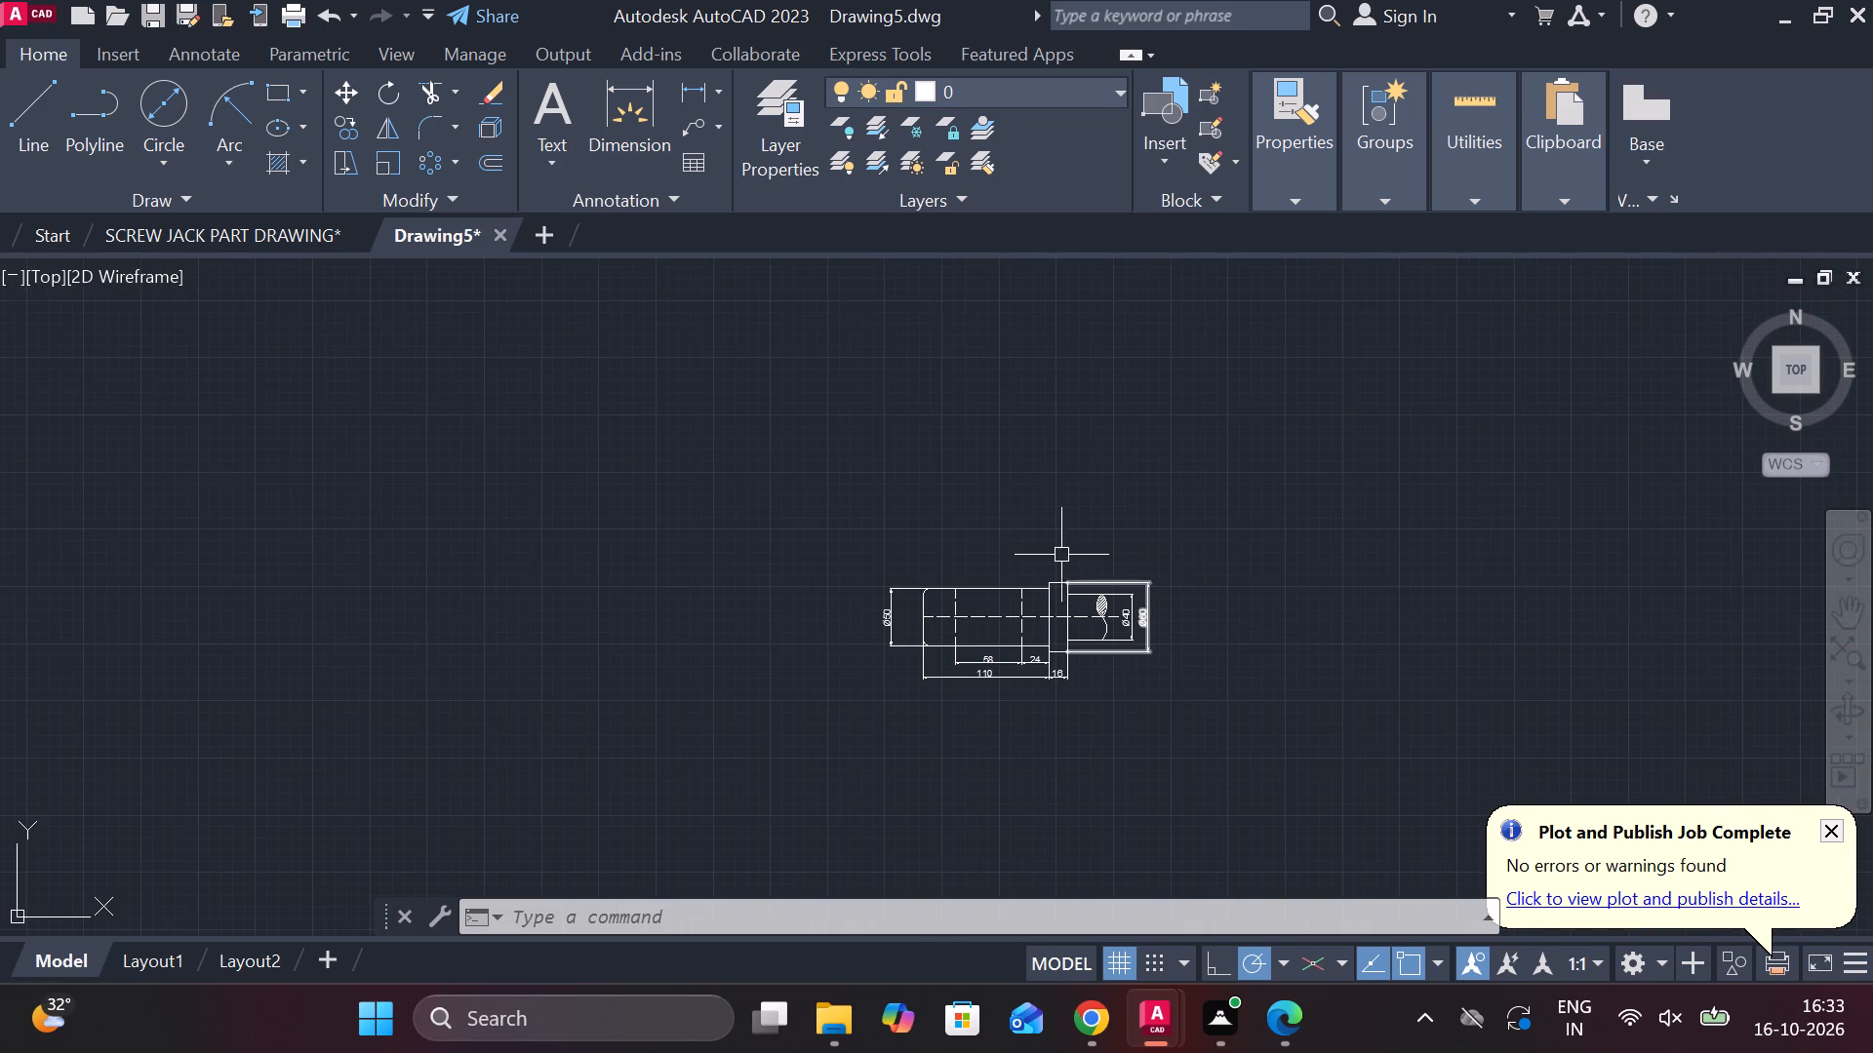
pyautogui.moveTo(1008, 512); pyautogui.dragTo(1059, 829, button='middle')
pyautogui.click(955, 496)
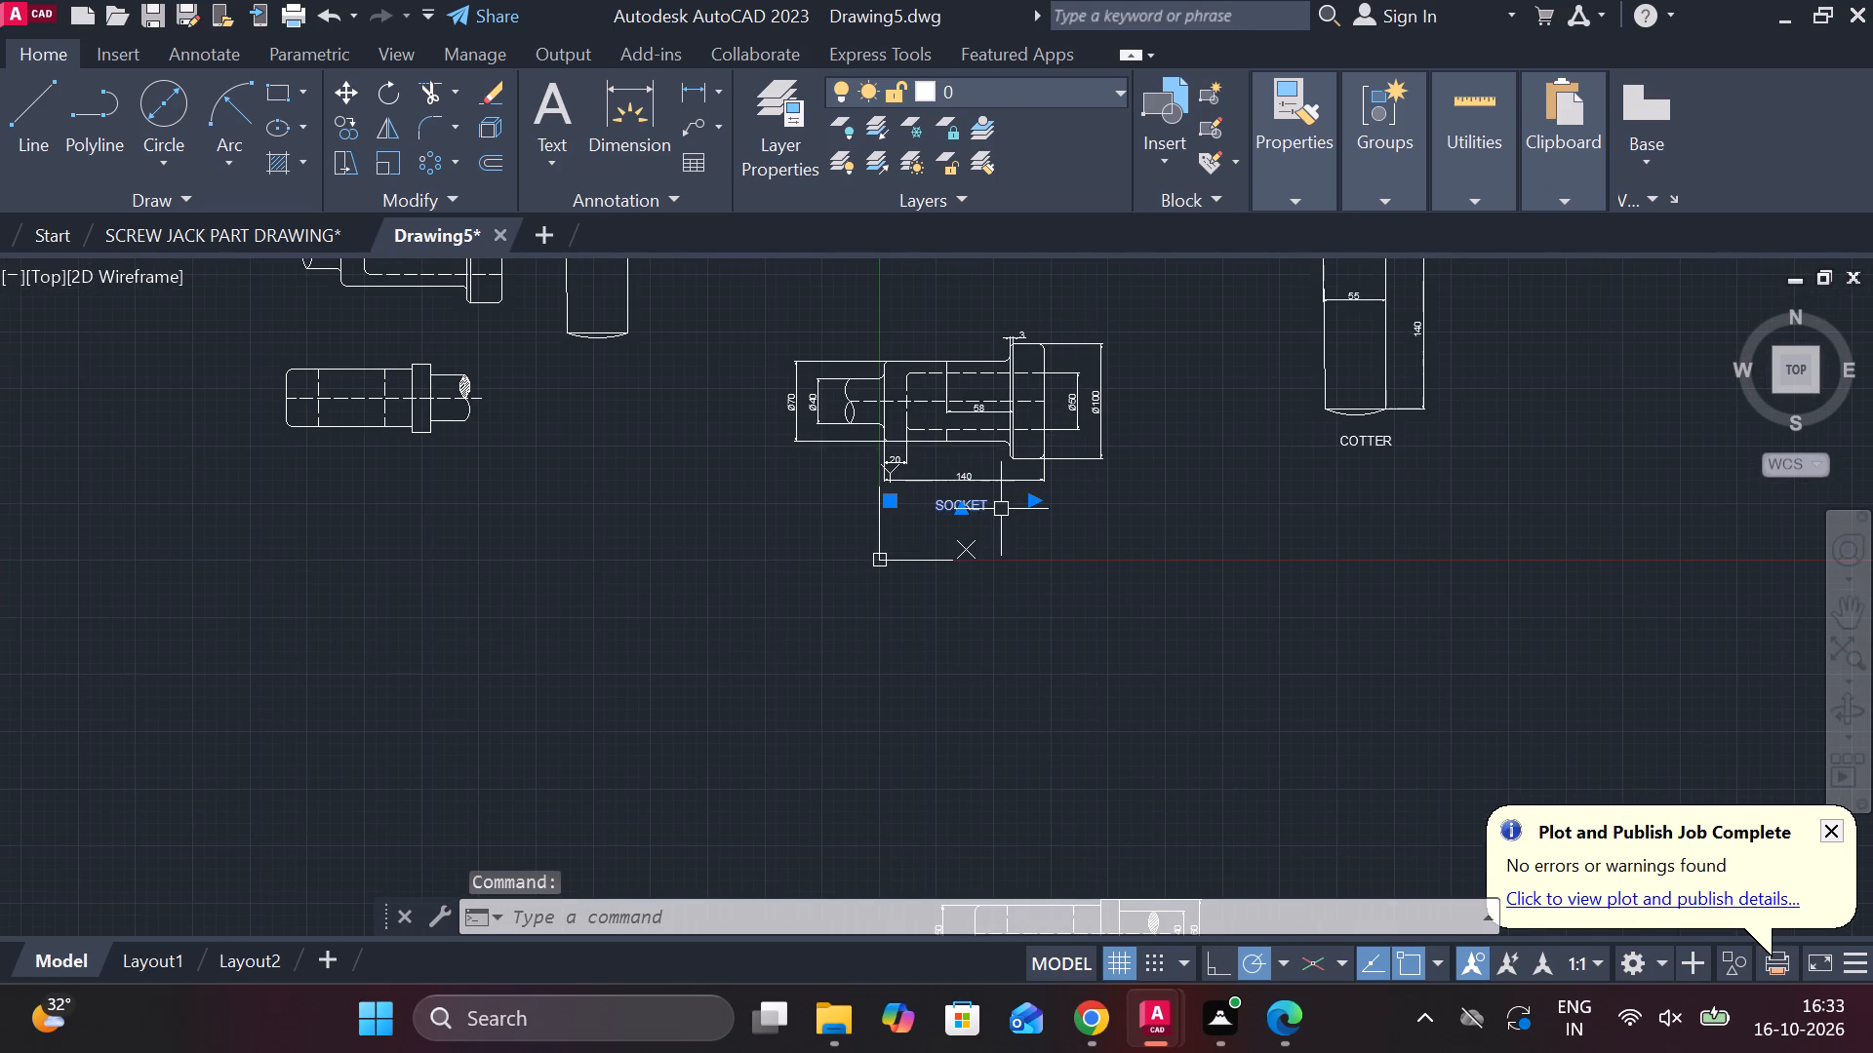
pyautogui.hotkey('ctrl', 'c')
pyautogui.scroll(-2, 1019, 561)
pyautogui.scroll(2, 1069, 792)
pyautogui.scroll(2, 959, 715)
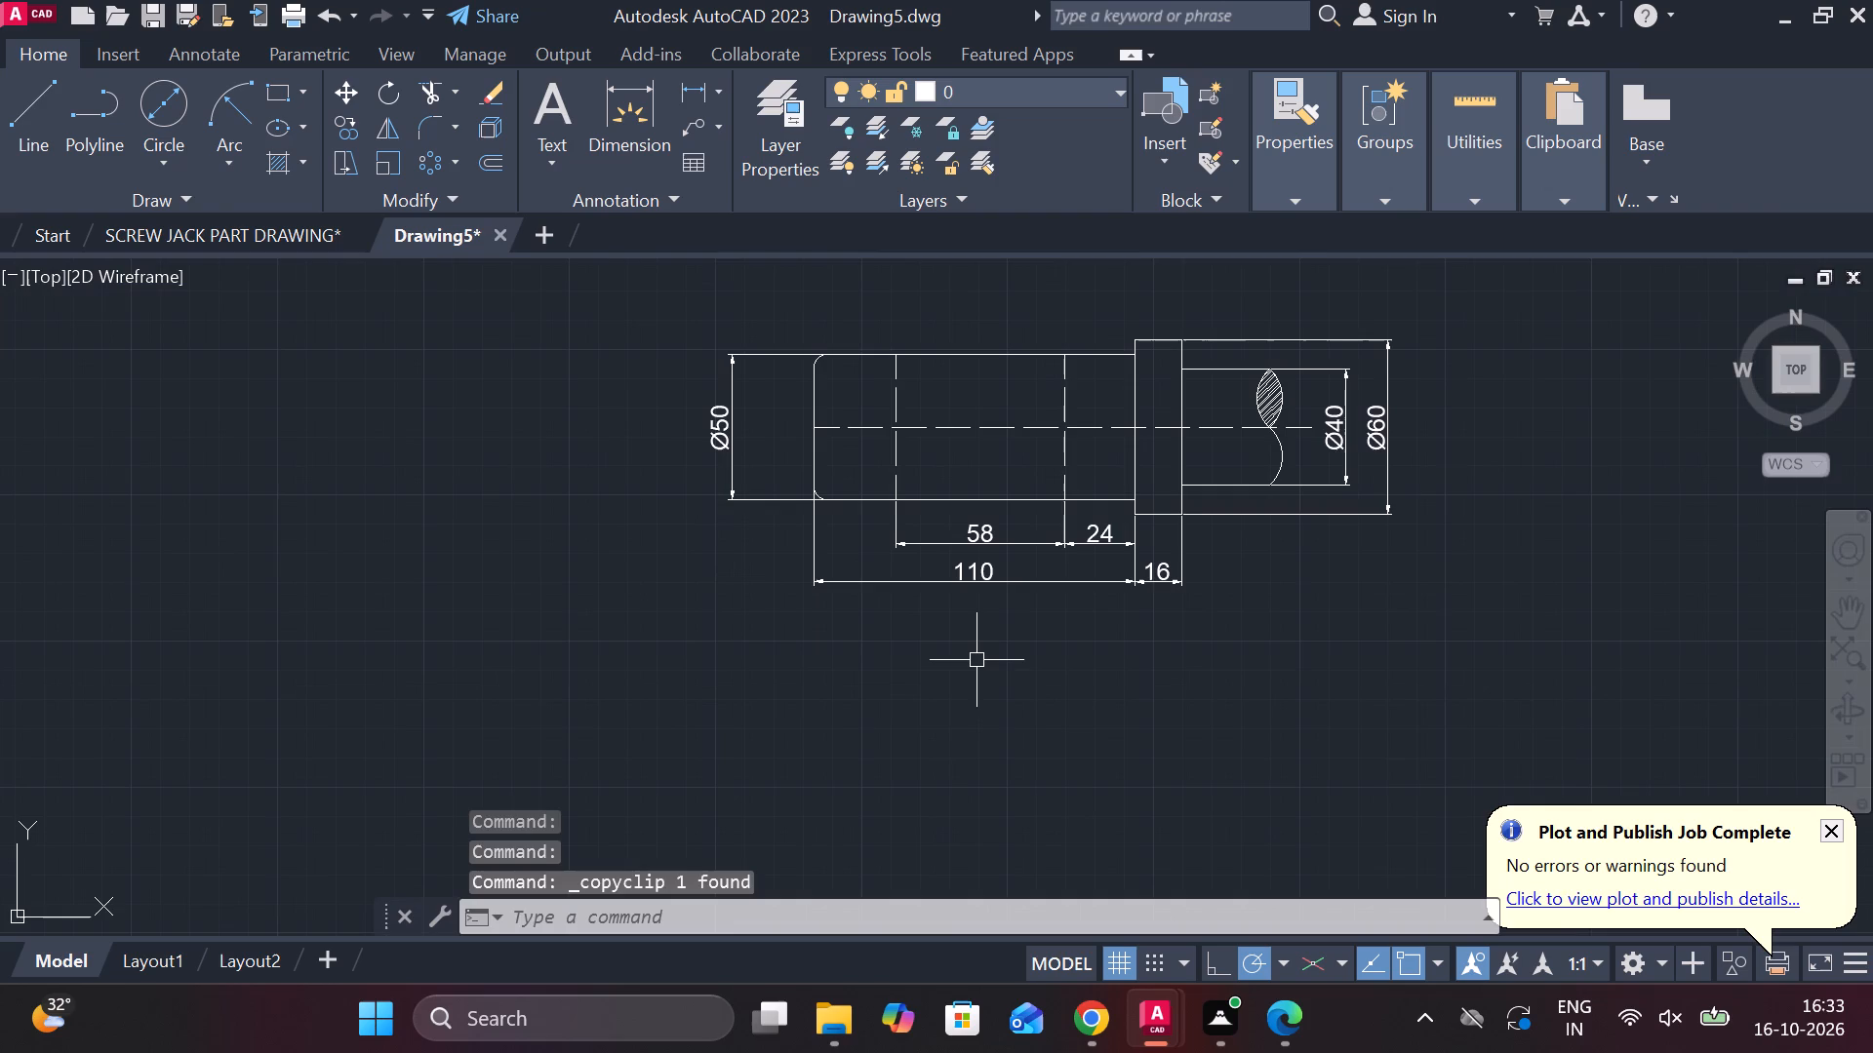
pyautogui.hotkey('ctrl', 'v')
pyautogui.click(837, 666)
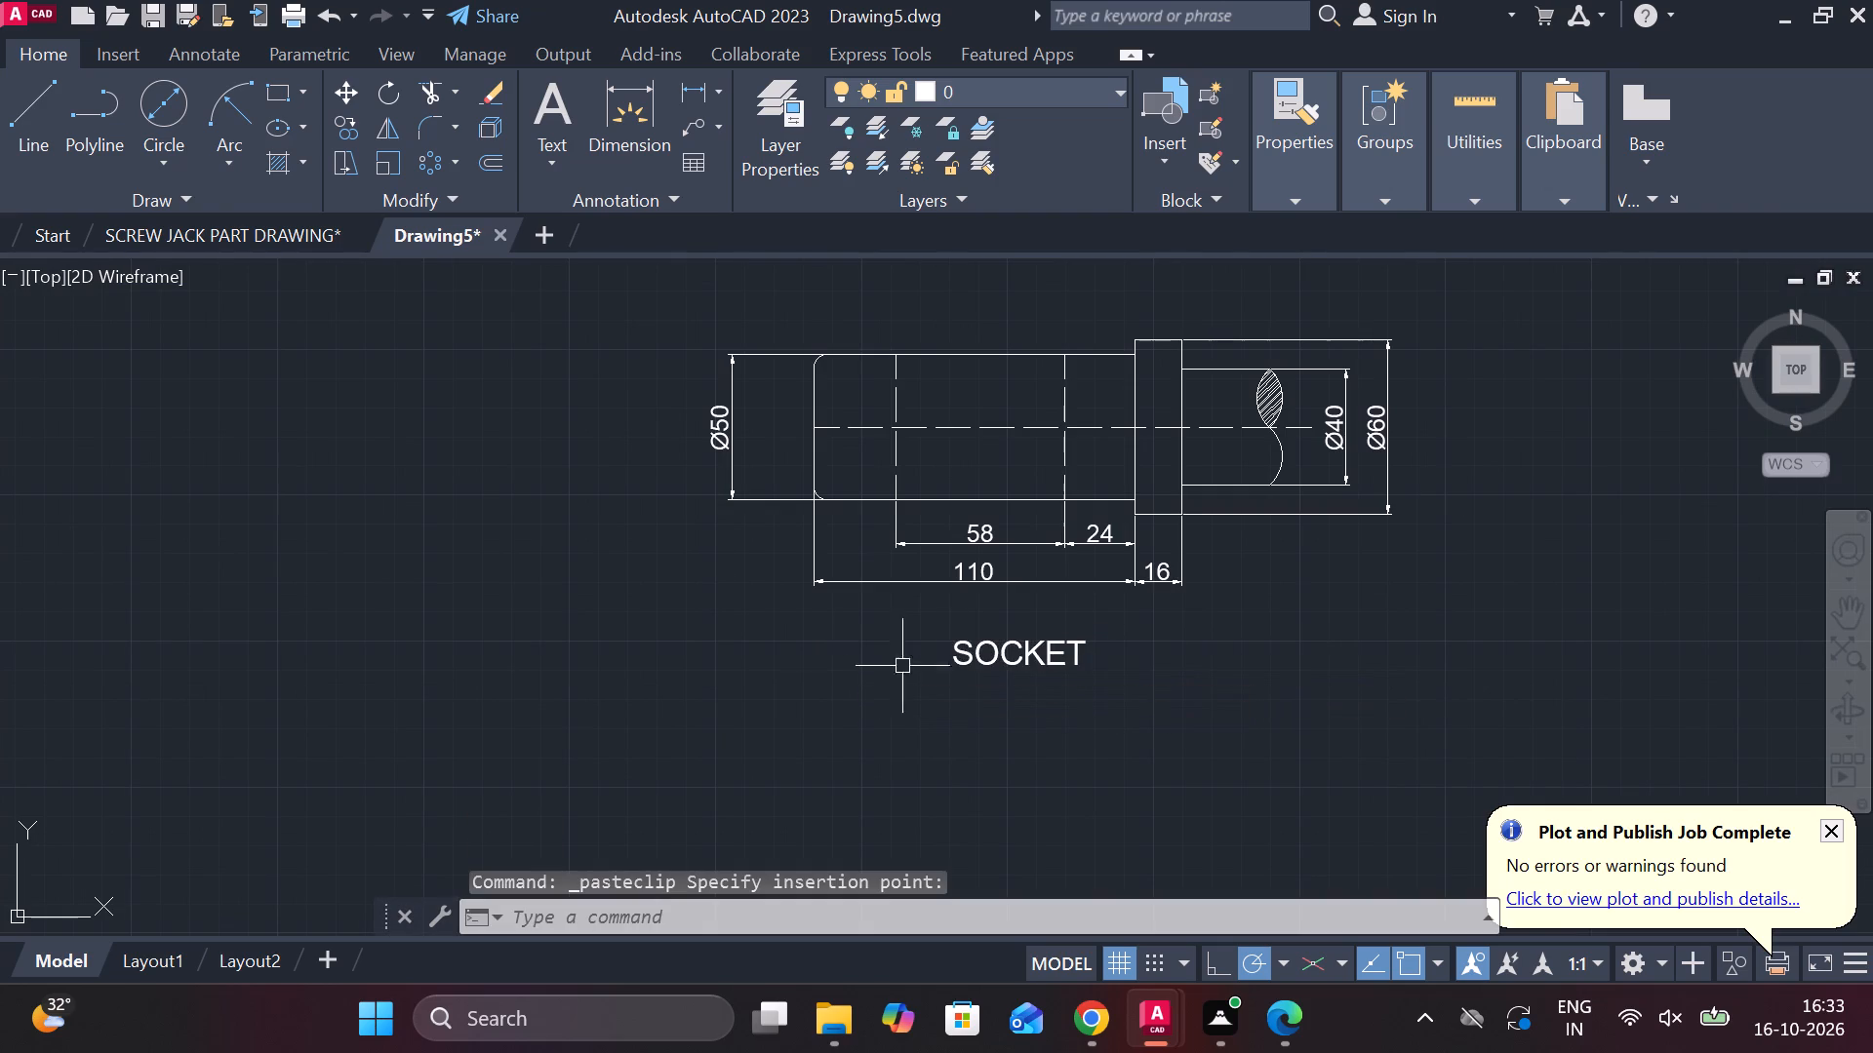
# Change the pasted label's text to SPIGOT.
pyautogui.doubleClick(1013, 648)
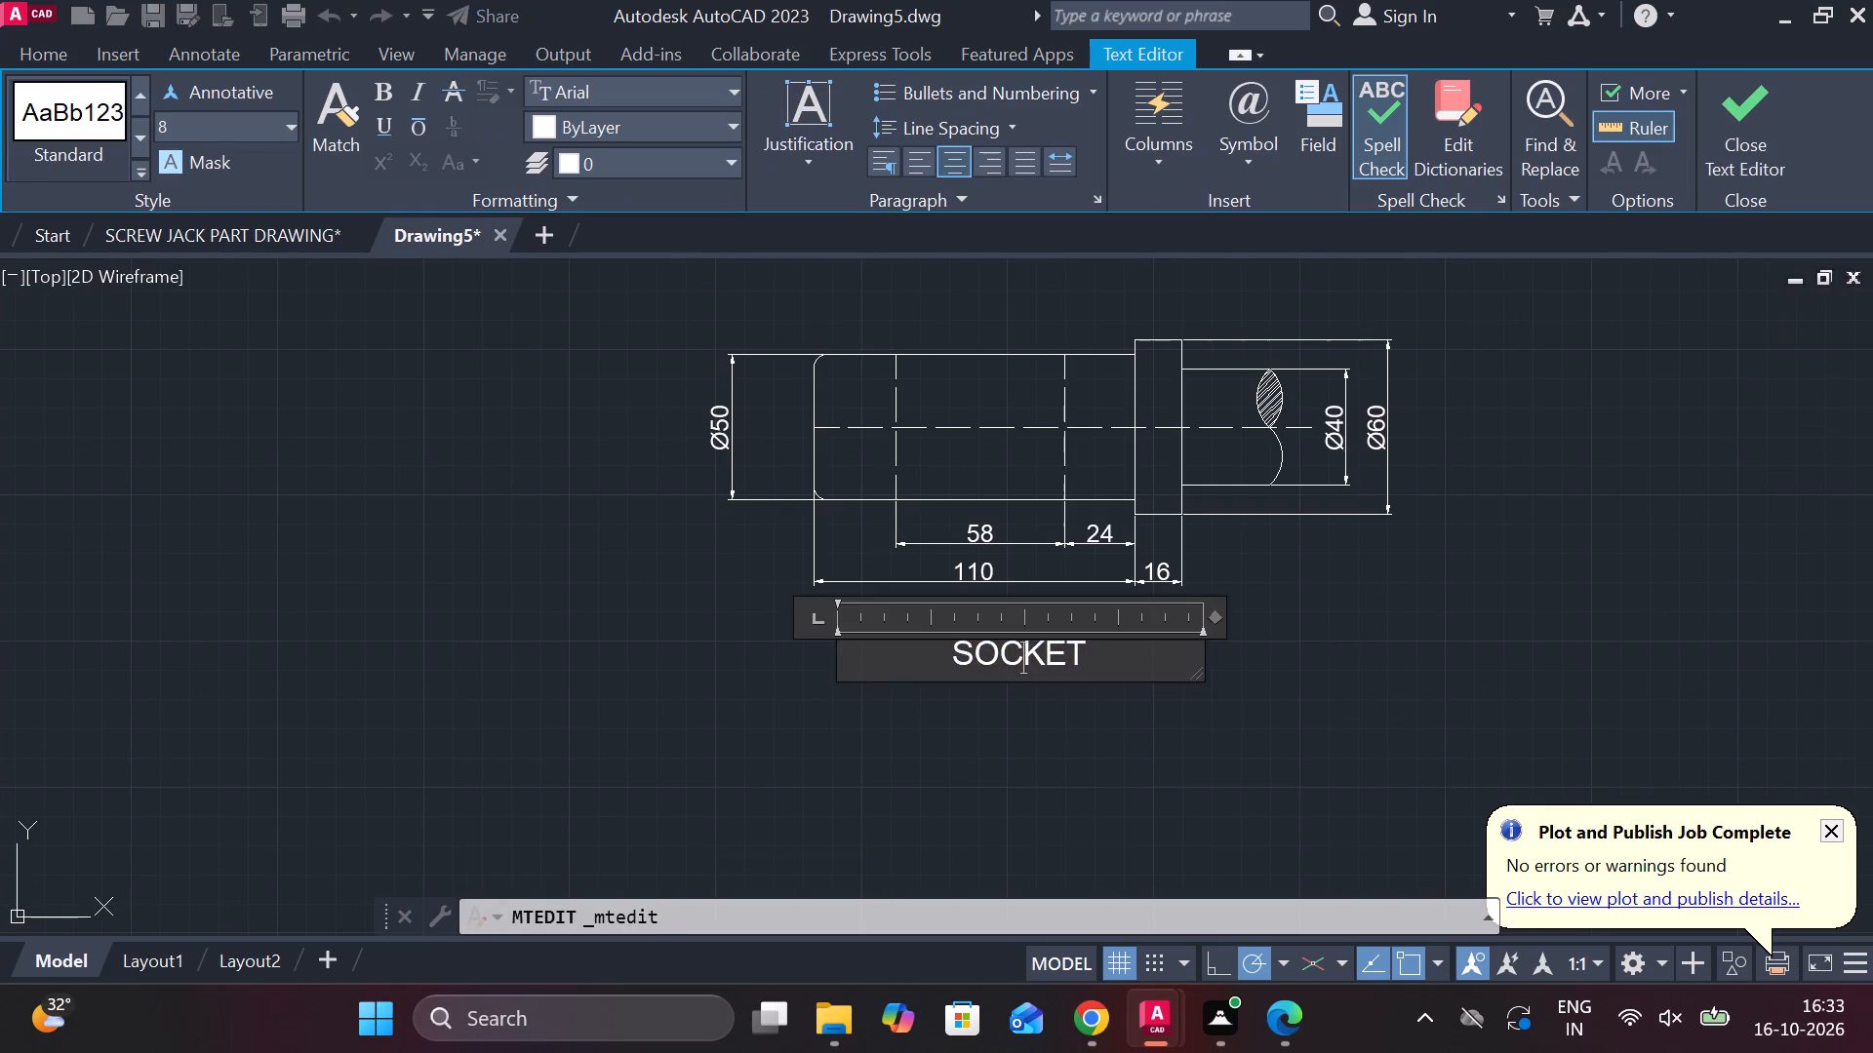
pyautogui.click(1149, 659)
pyautogui.press('BackSpace')
pyautogui.press('BackSpace')
pyautogui.press('BackSpace')
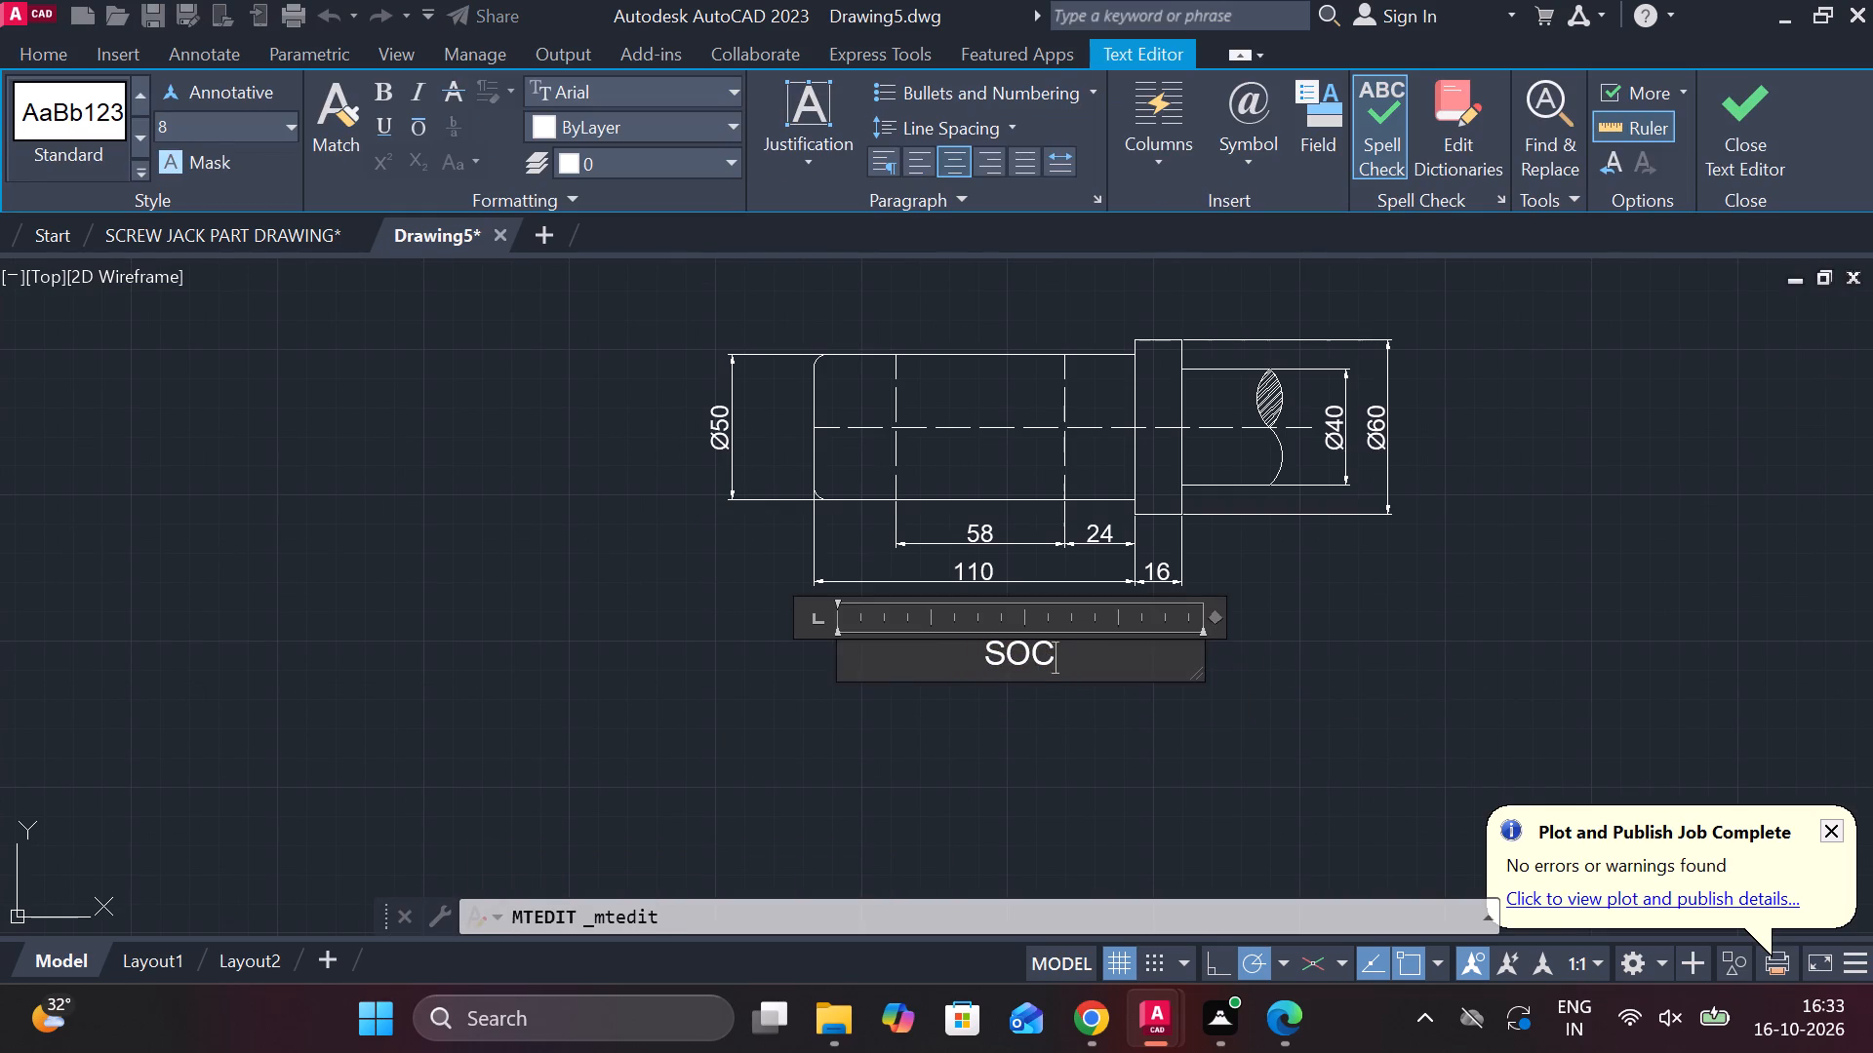
pyautogui.press('BackSpace')
pyautogui.press('BackSpace')
pyautogui.write('PIGOT')
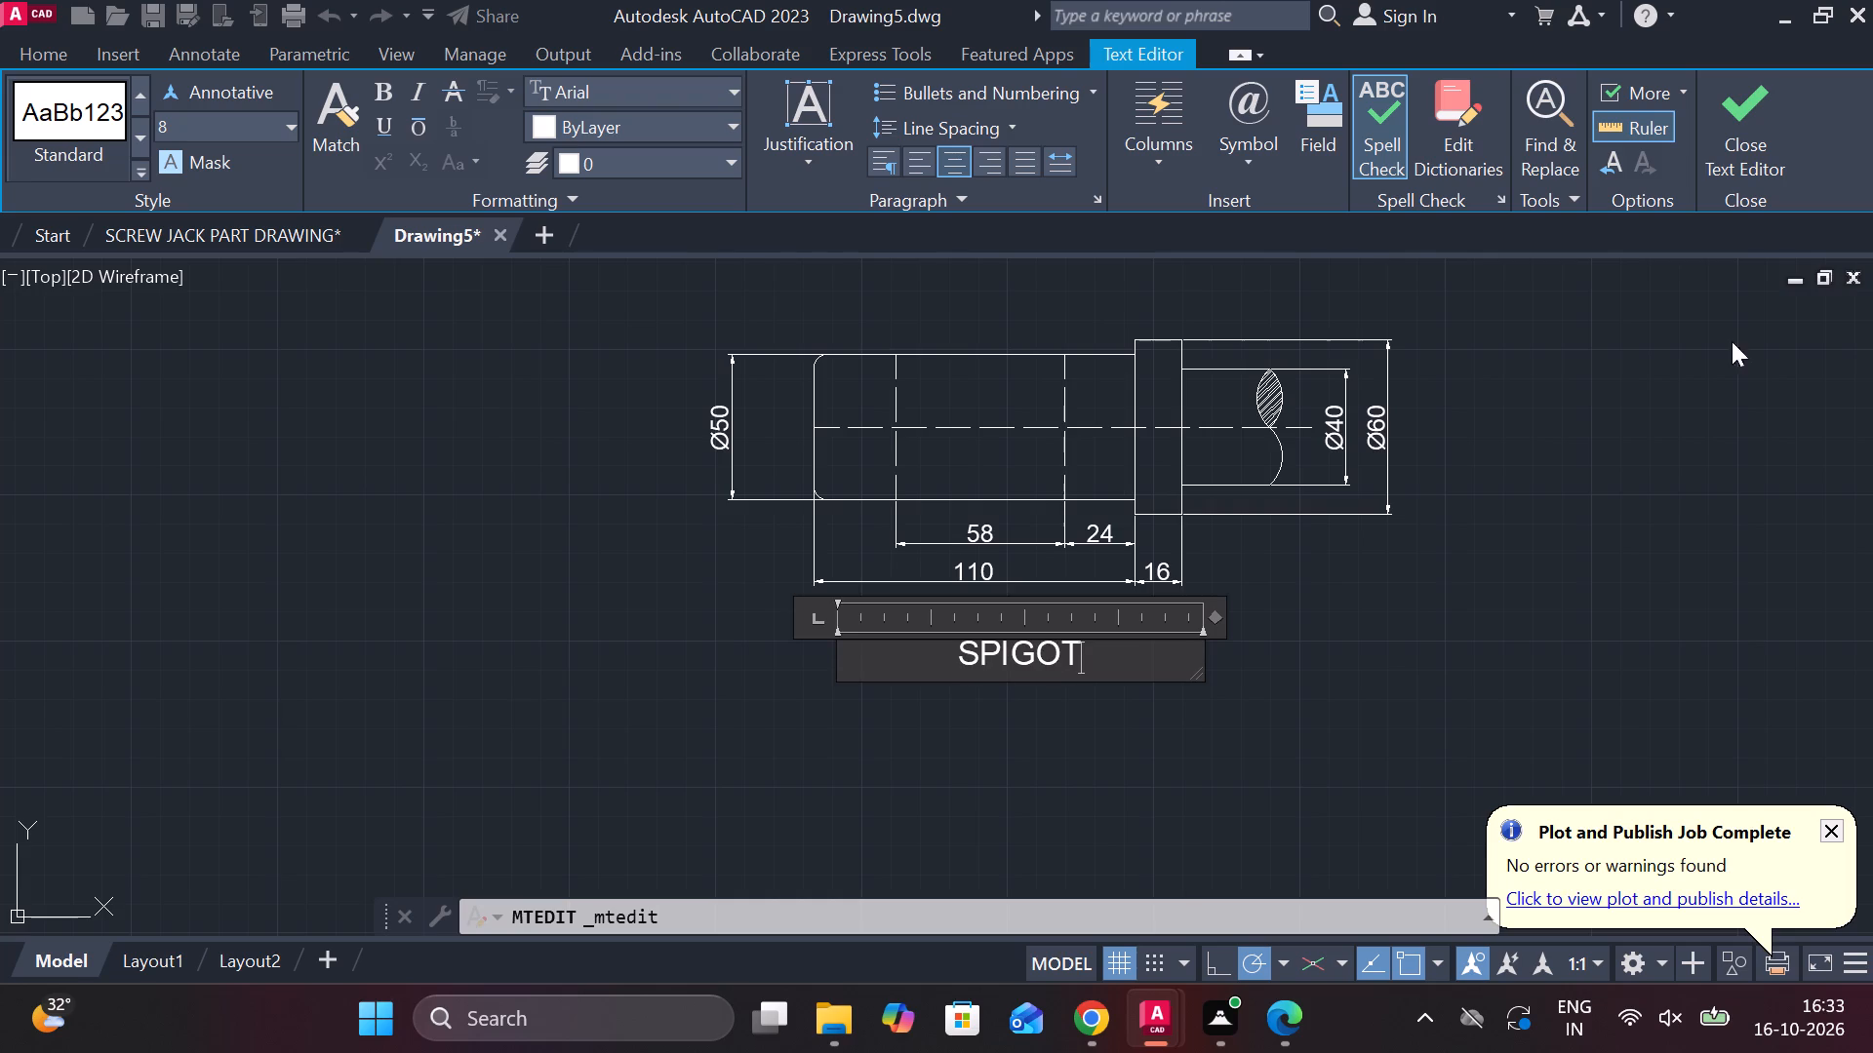
pyautogui.click(1738, 137)
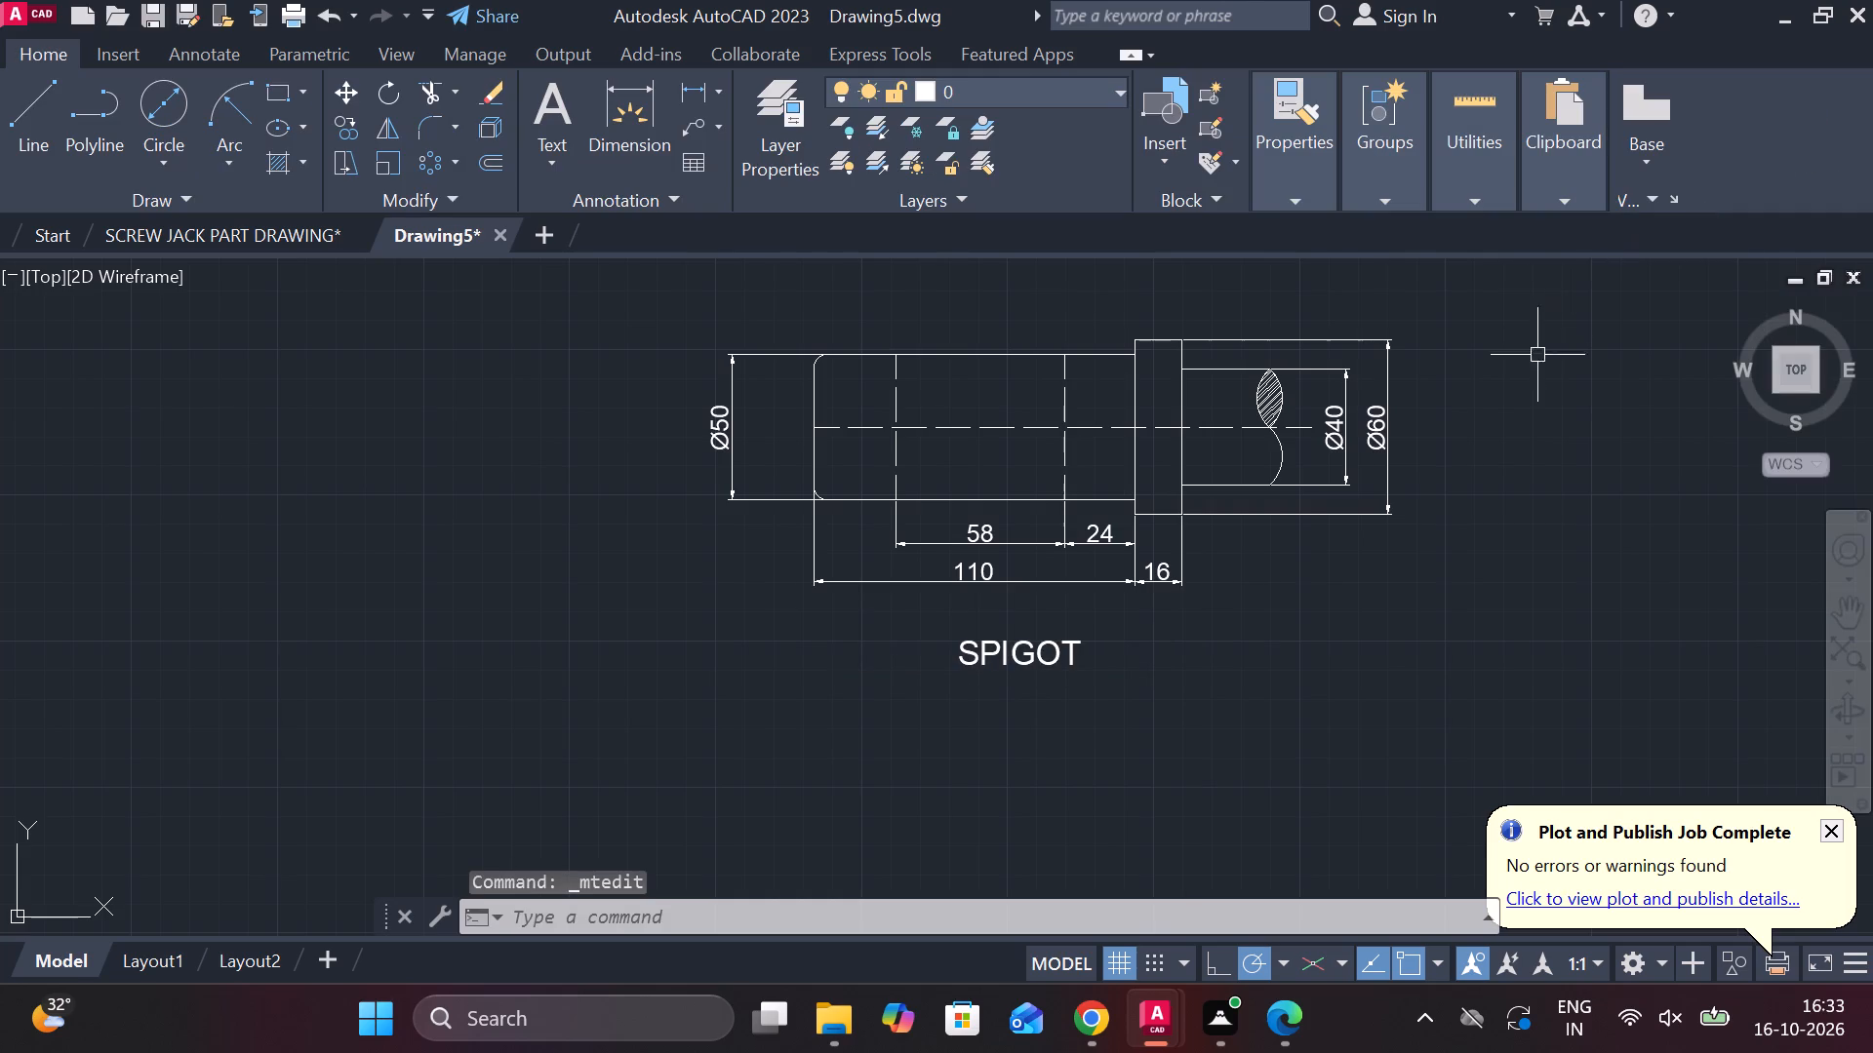
# Move the dimensioned spigot drawing with its SPIGOT label to the free space up and to the right of the cotter.
pyautogui.click(571, 317)
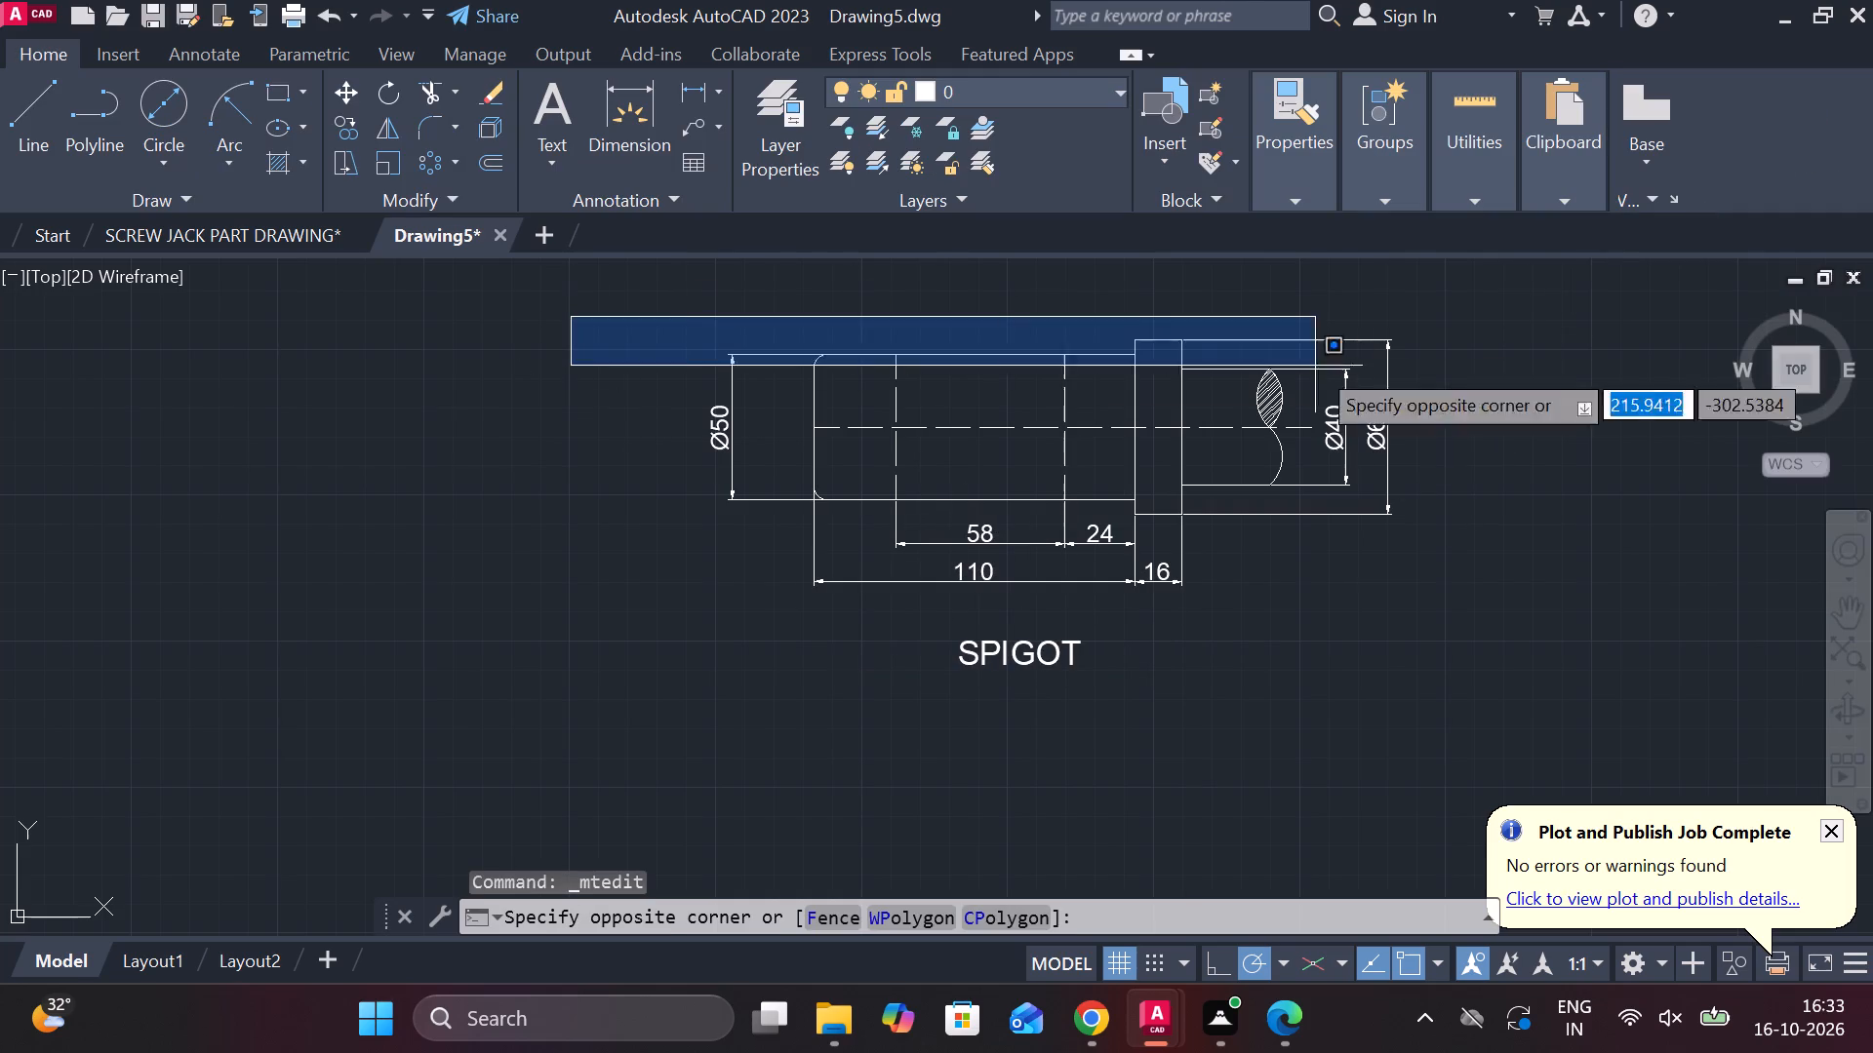
pyautogui.click(1510, 746)
pyautogui.press('m')
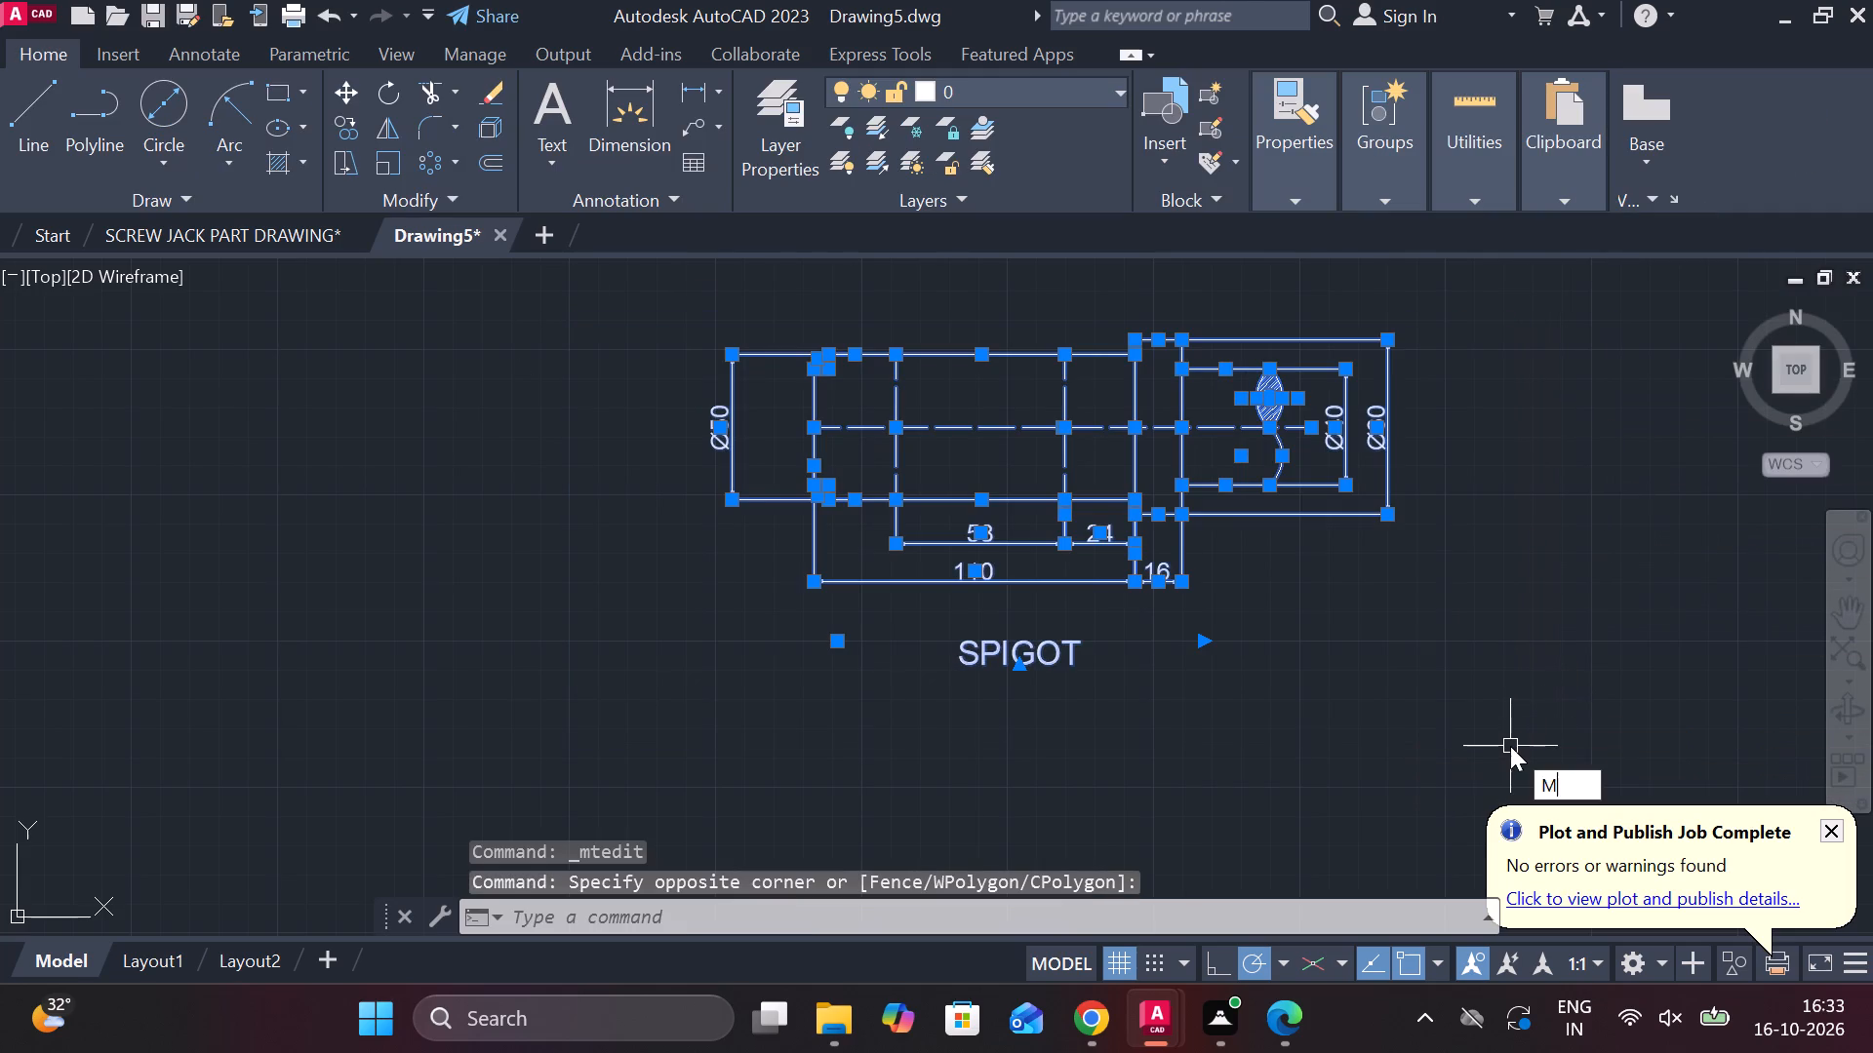
pyautogui.press('Return')
pyautogui.click(1371, 629)
pyautogui.scroll(-2, 1469, 529)
pyautogui.moveTo(1469, 524); pyautogui.dragTo(1274, 785, button='middle')
pyautogui.moveTo(1350, 592); pyautogui.dragTo(1270, 841, button='middle')
pyautogui.scroll(1, 1262, 740)
pyautogui.moveTo(1262, 740); pyautogui.dragTo(866, 746, button='middle')
pyautogui.scroll(-1, 1598, 609)
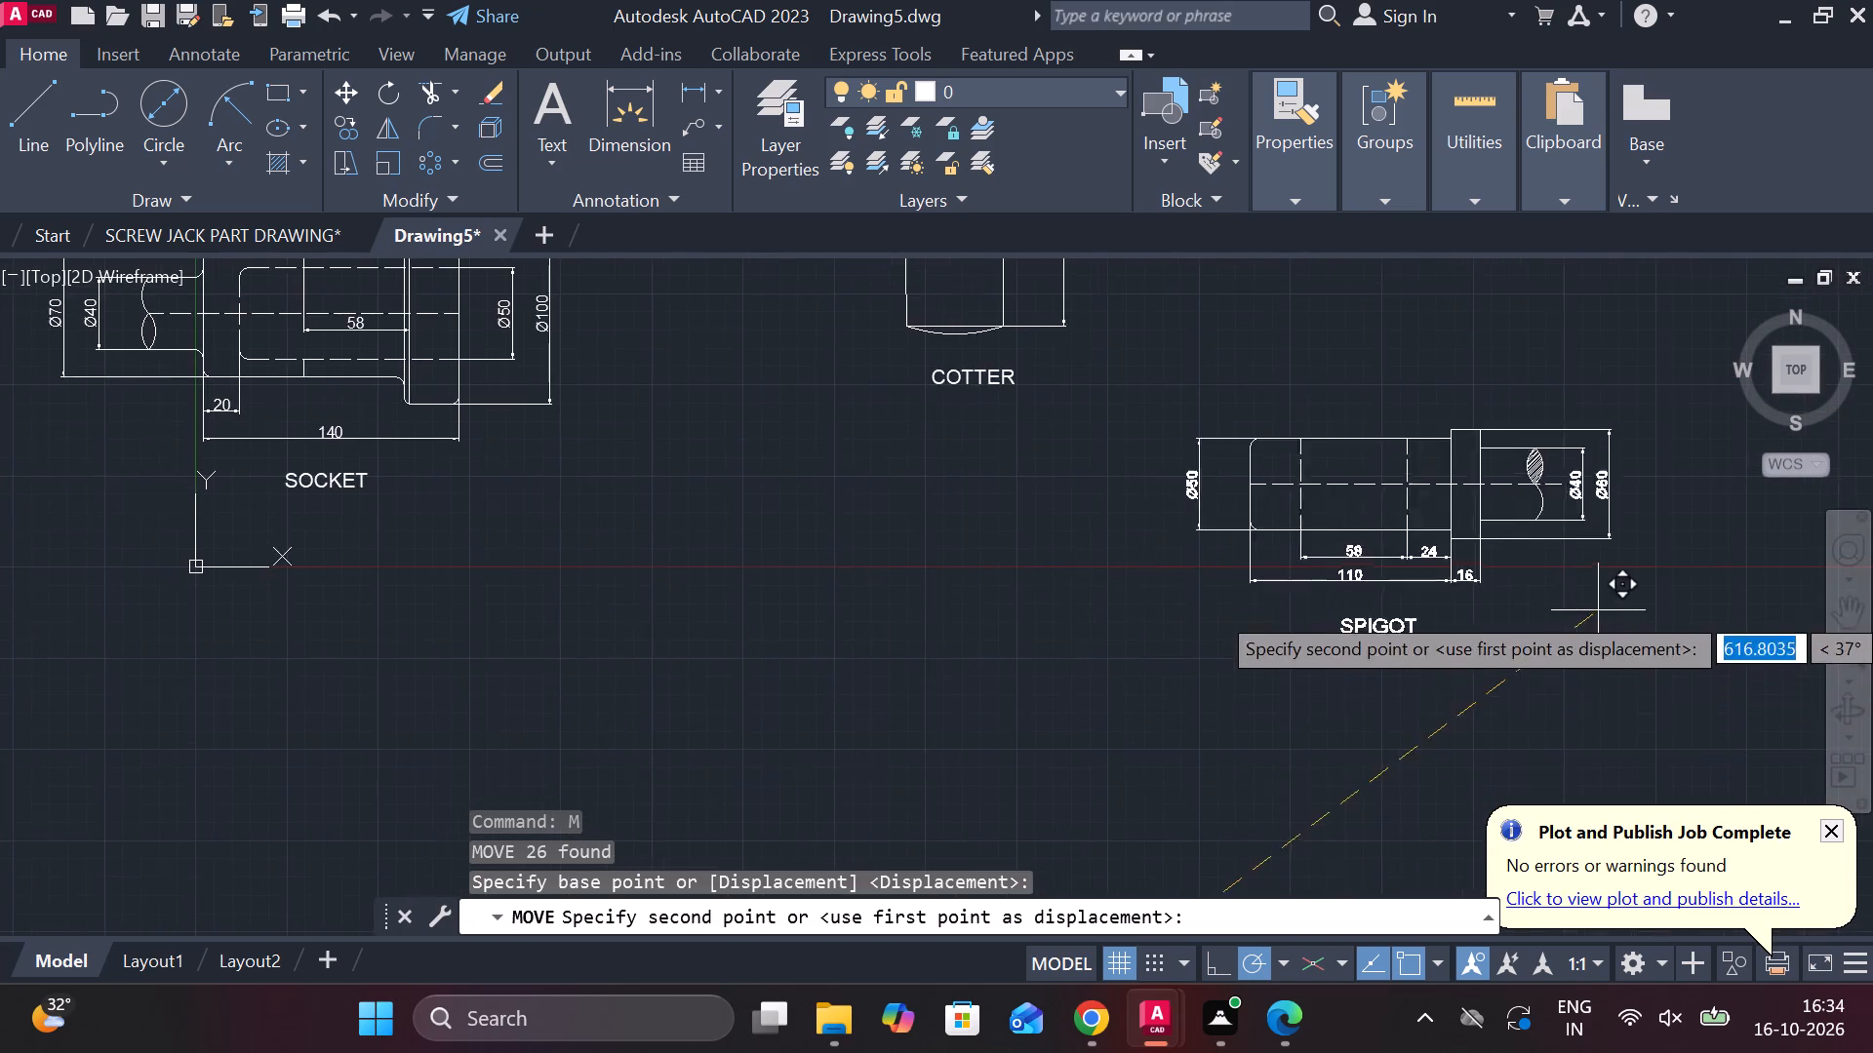
pyautogui.moveTo(1524, 642); pyautogui.dragTo(1394, 760, button='middle')
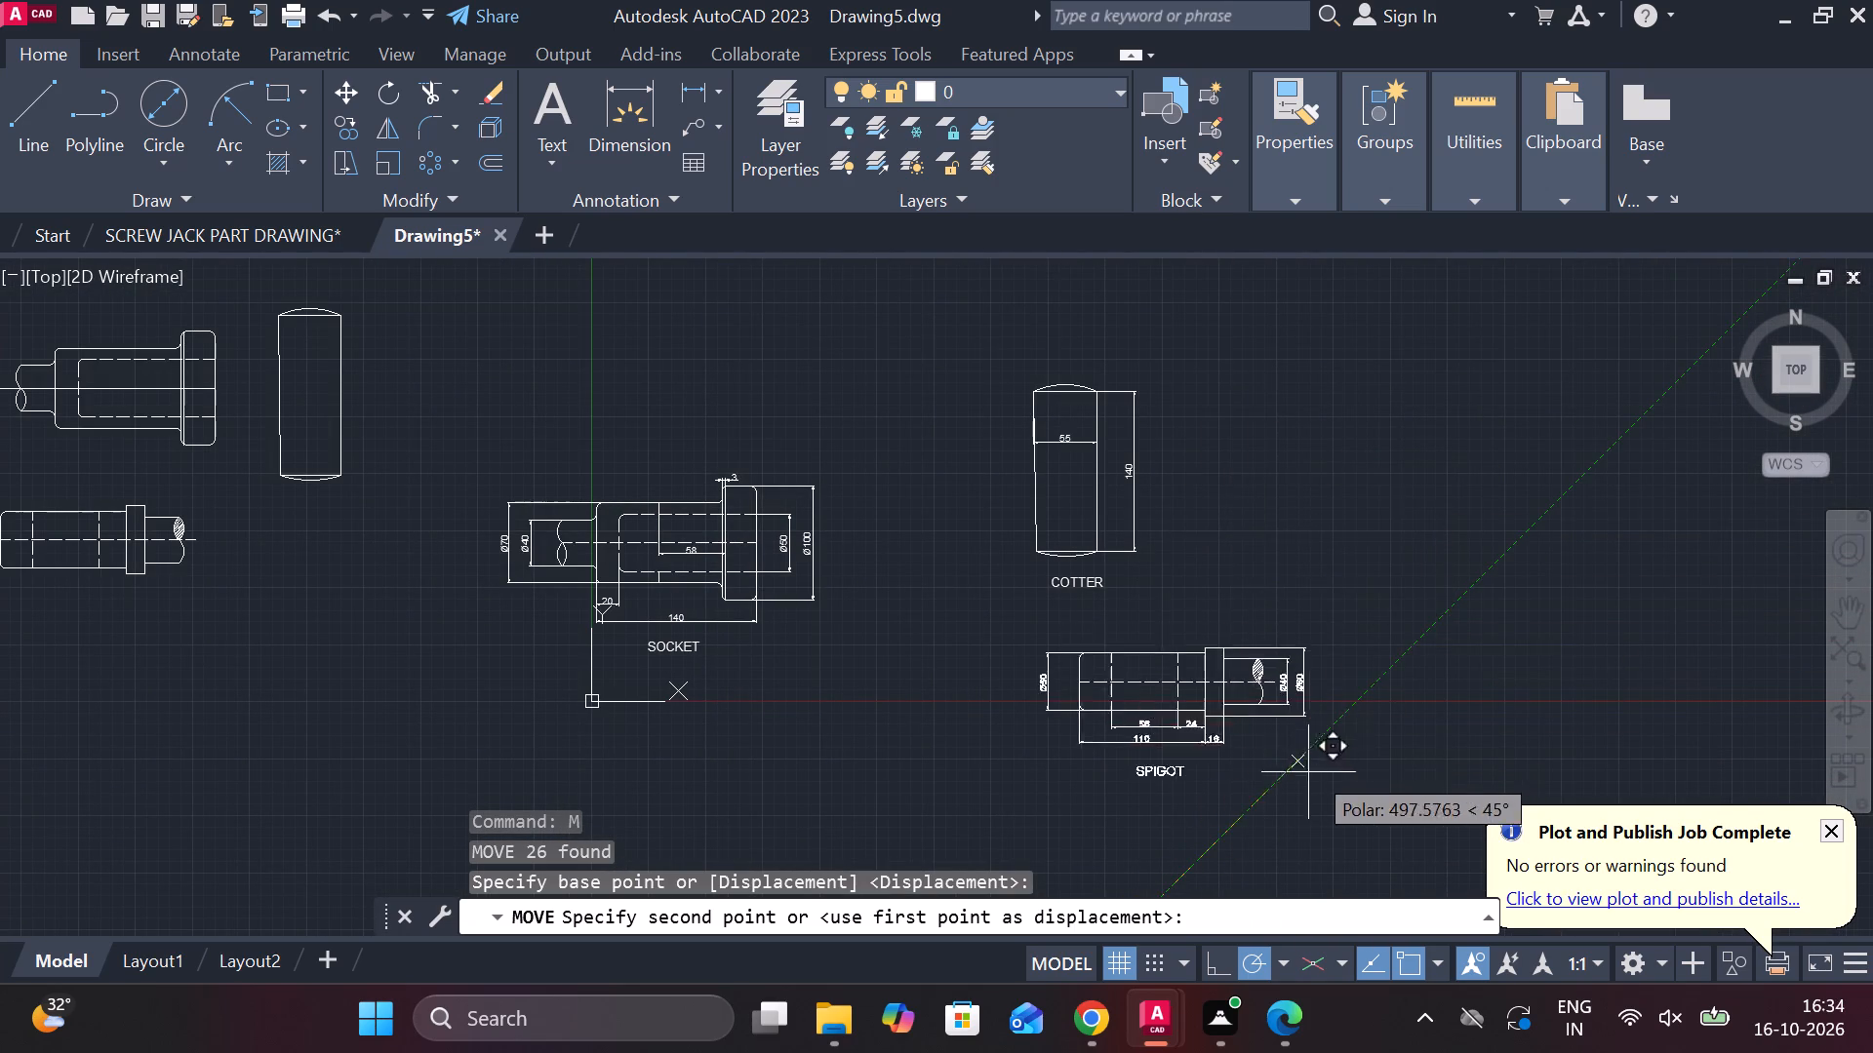
pyautogui.moveTo(1479, 661); pyautogui.dragTo(945, 891, button='middle')
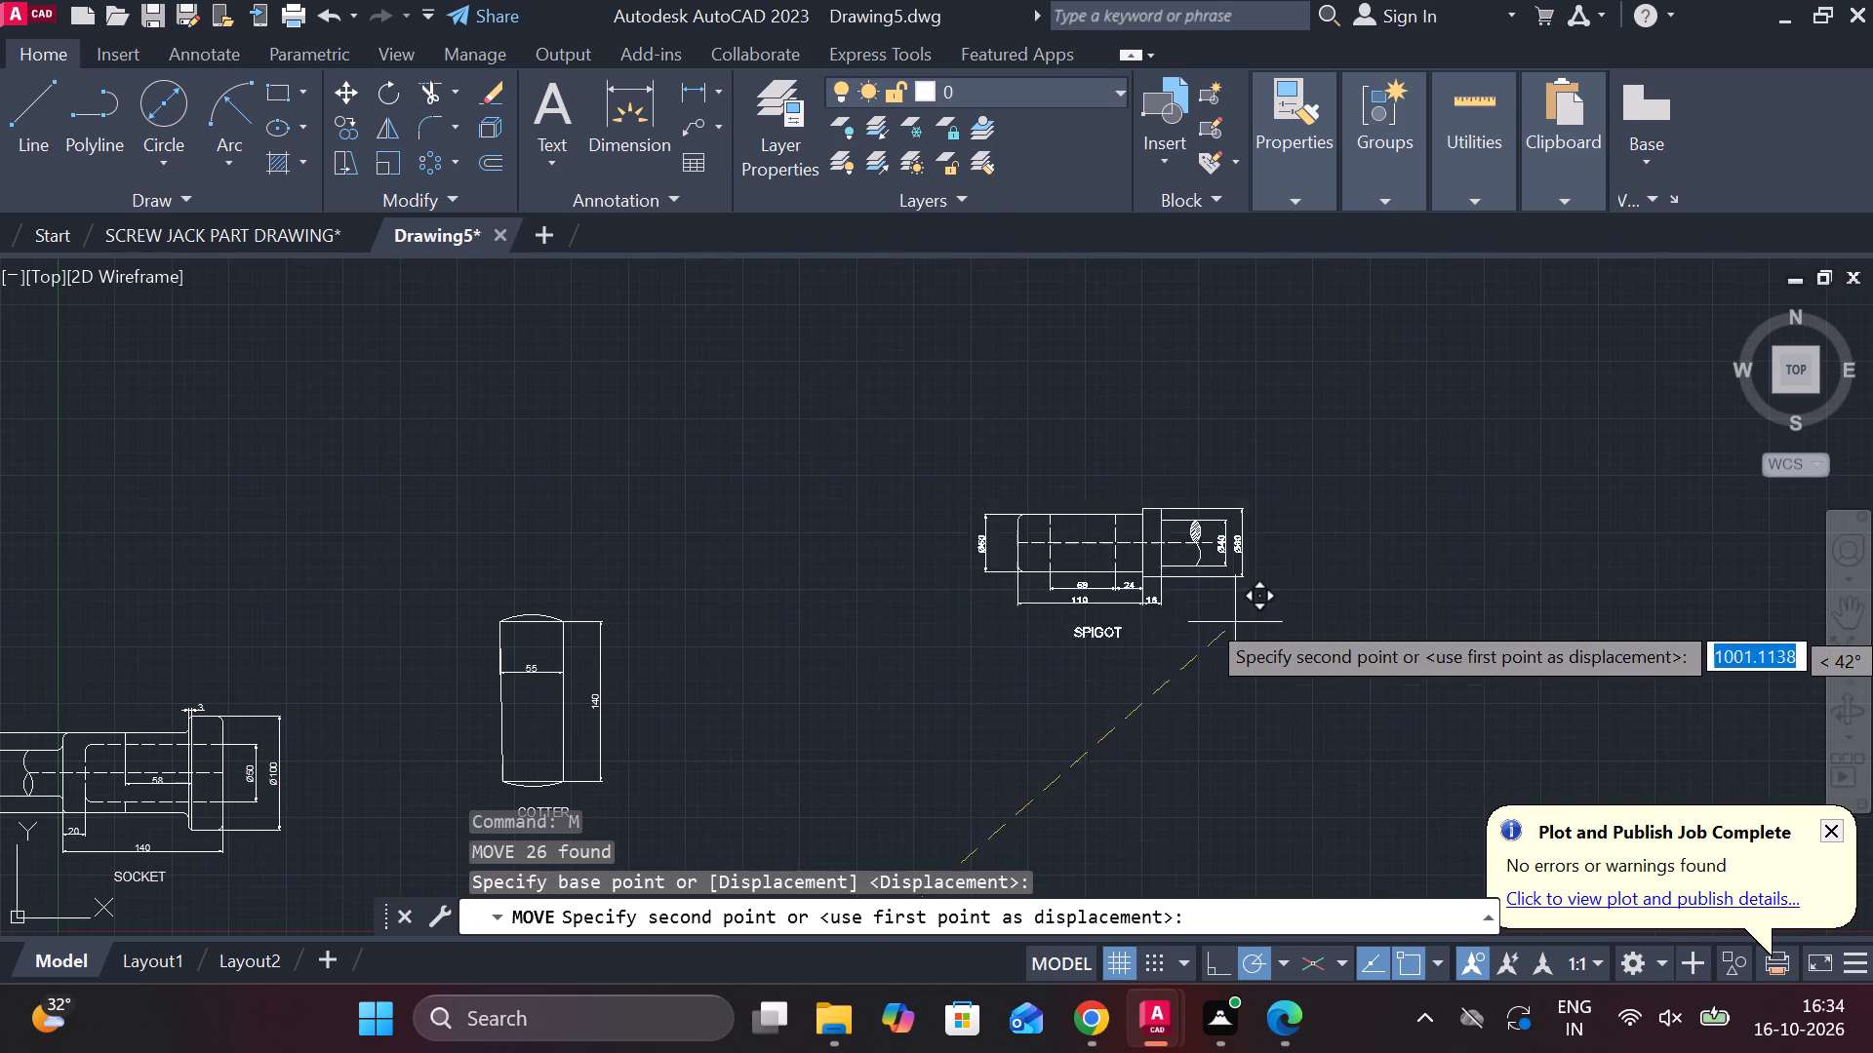
pyautogui.click(1192, 607)
# Move the dimensioned socket drawing with its SOCKET label to just above the relocated spigot drawing.
pyautogui.moveTo(1200, 621); pyautogui.dragTo(1537, 405, button='middle')
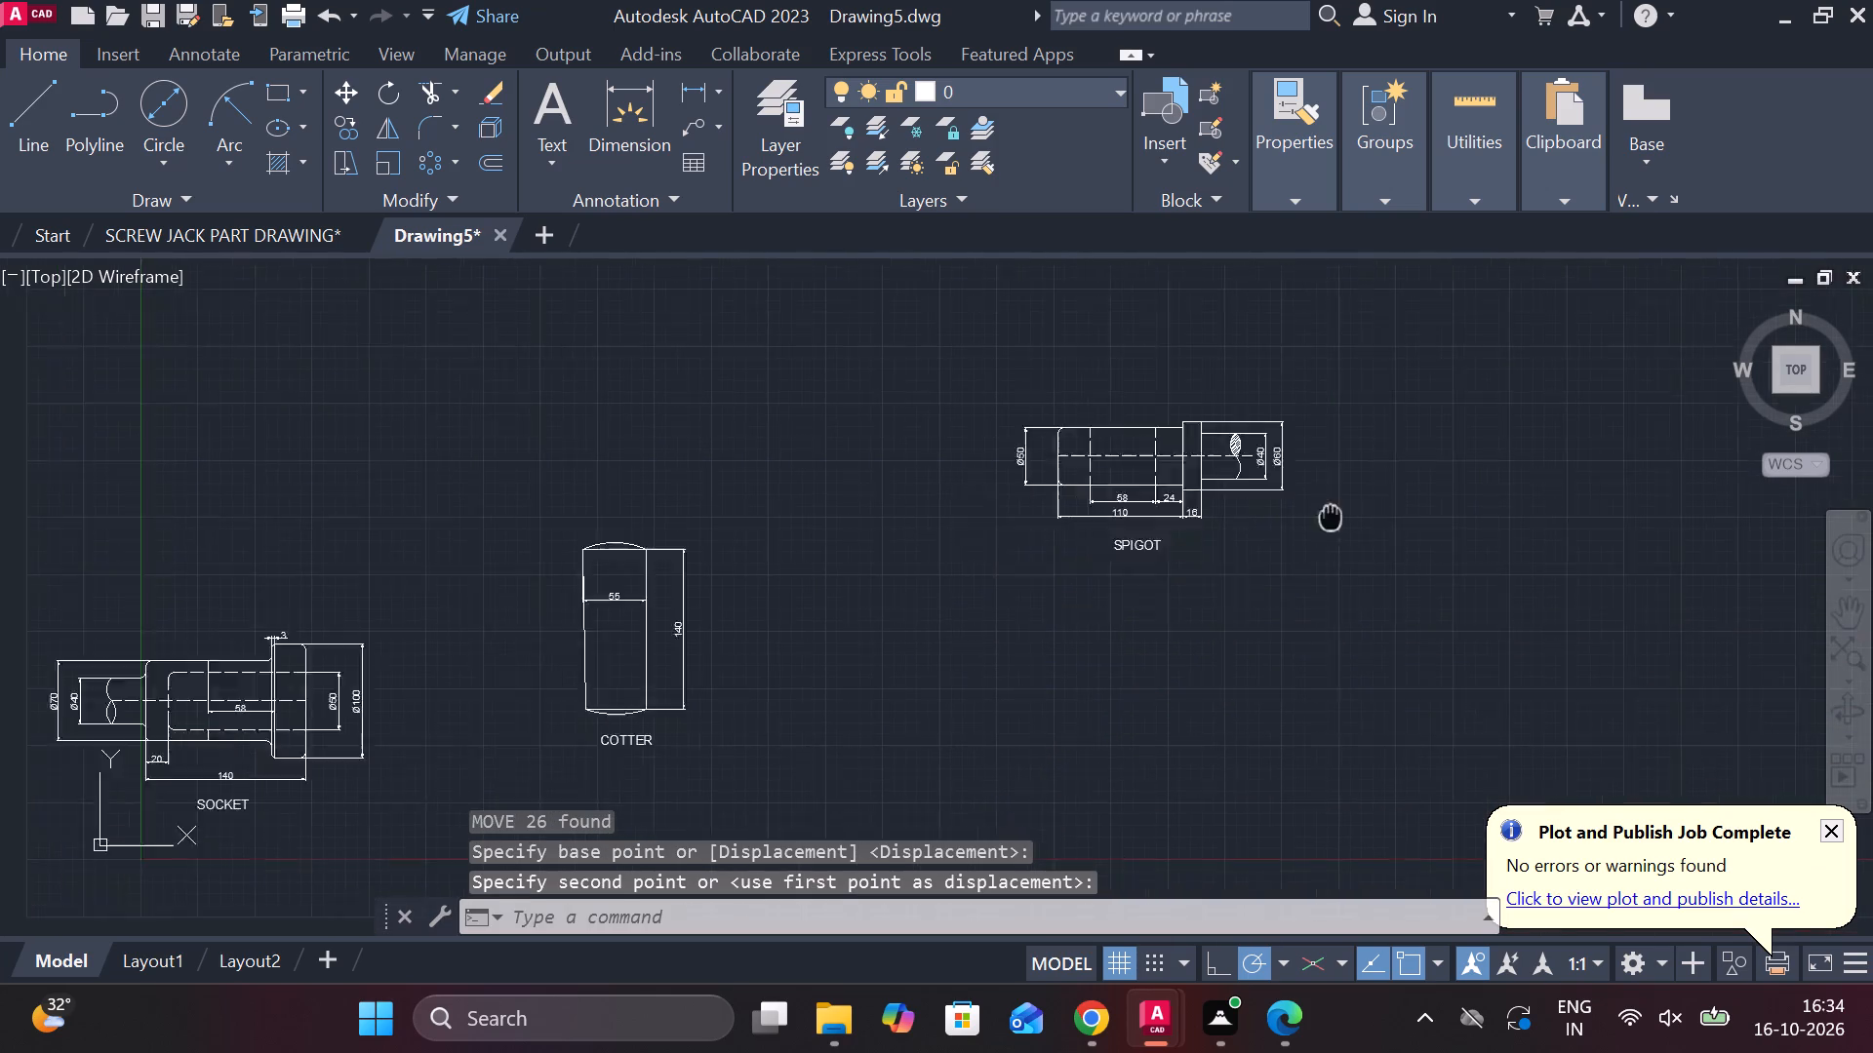
pyautogui.moveTo(1537, 405); pyautogui.dragTo(1732, 358, button='middle')
pyautogui.moveTo(441, 408); pyautogui.dragTo(455, 409)
pyautogui.click(925, 682)
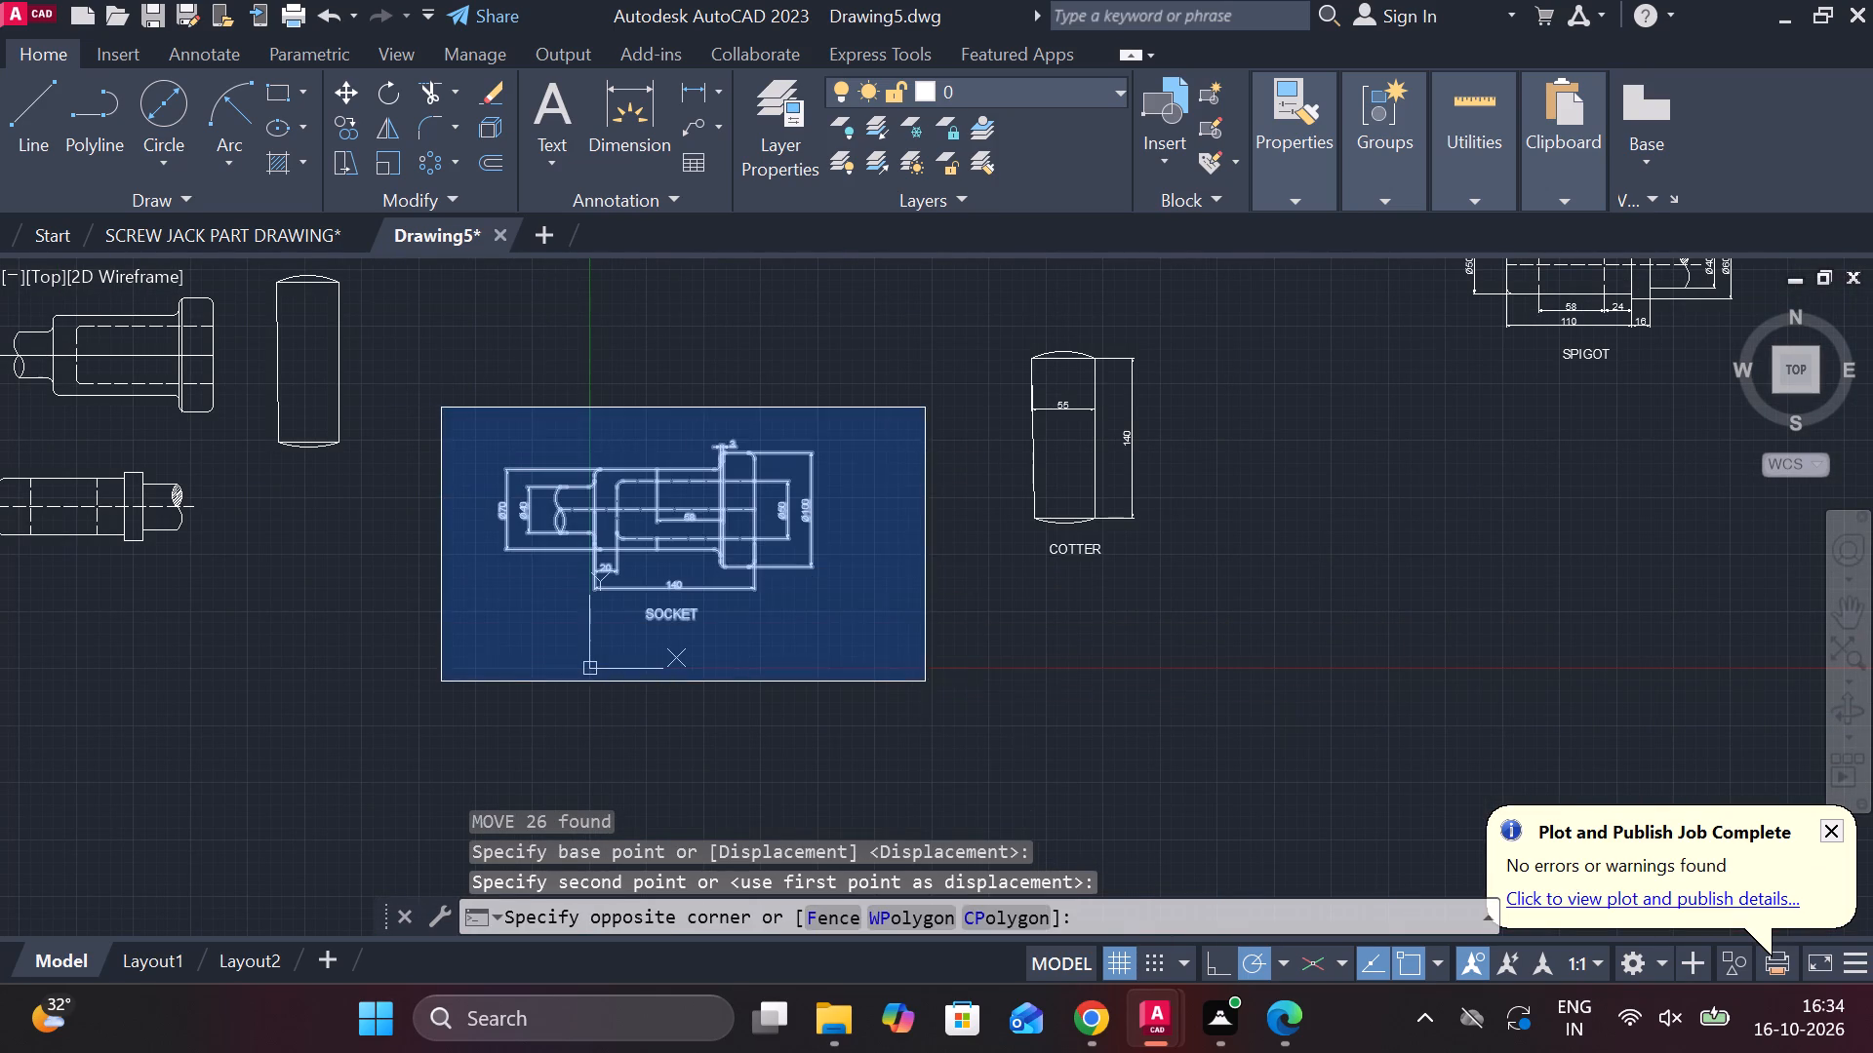
pyautogui.press('m')
pyautogui.press('Return')
pyautogui.click(903, 632)
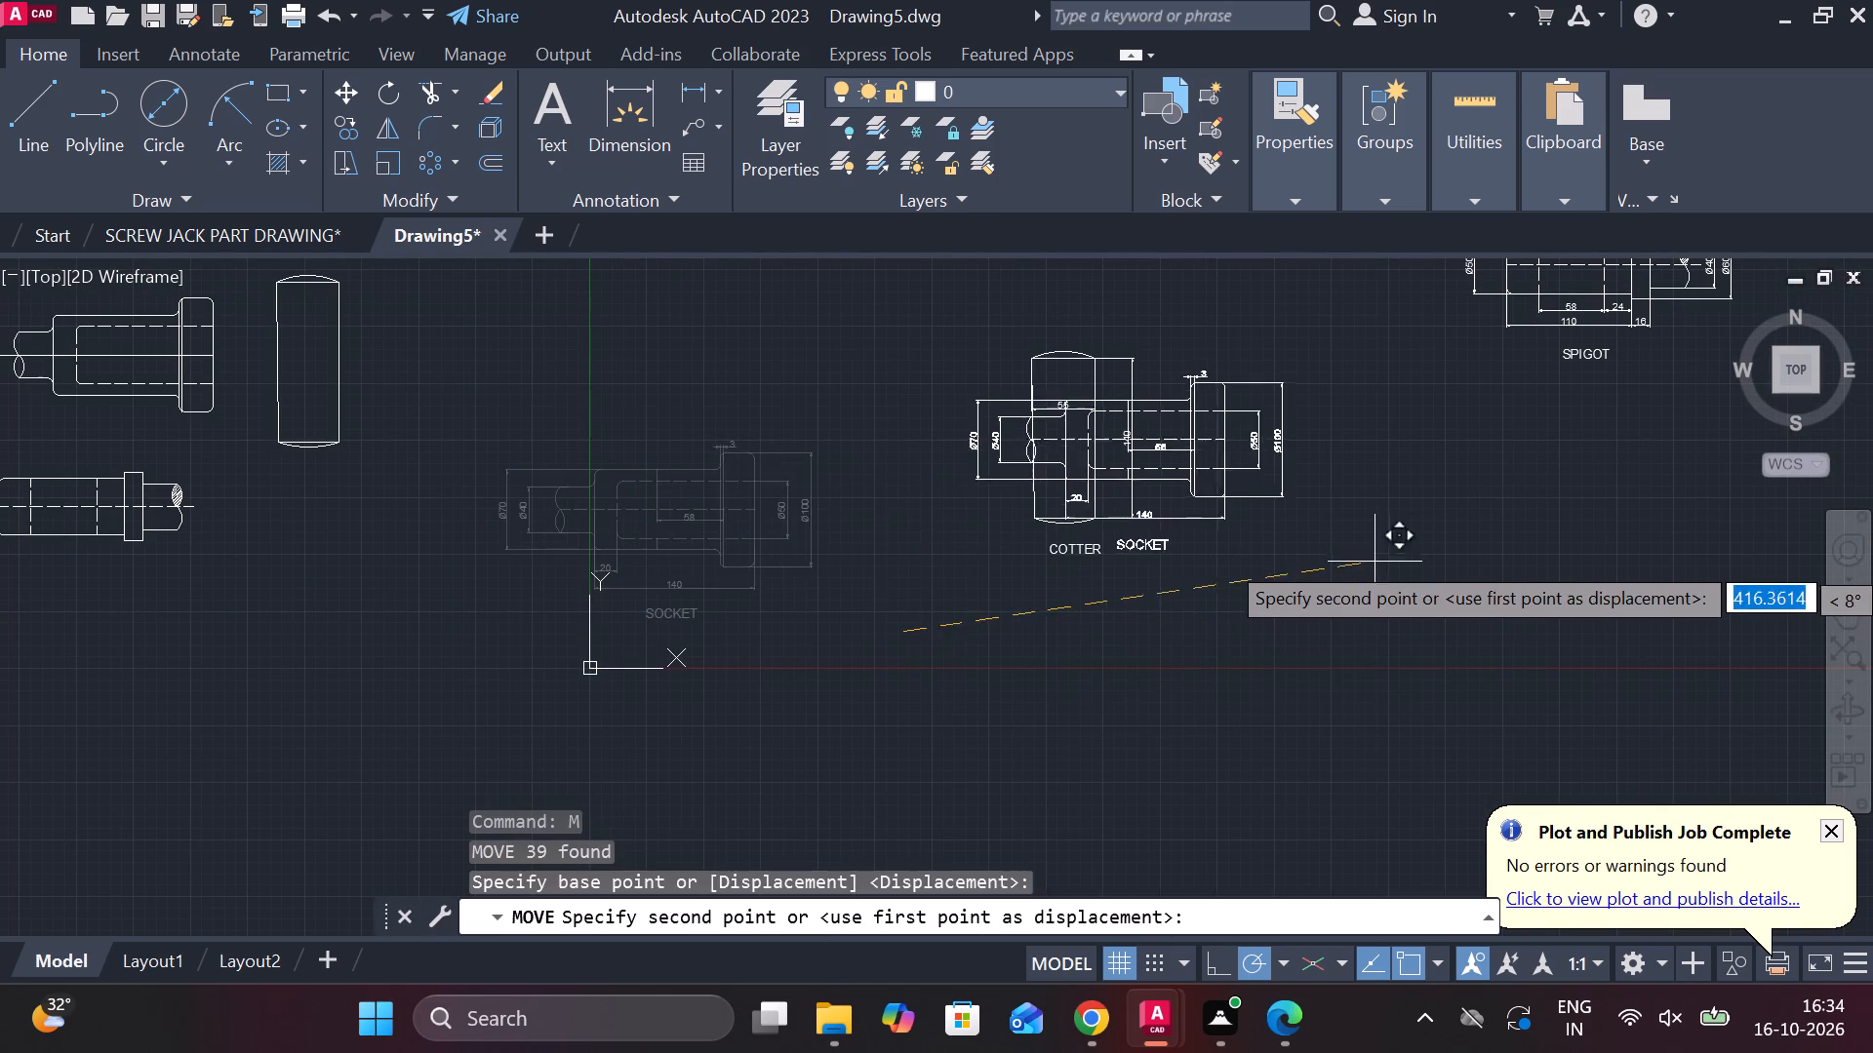
pyautogui.moveTo(1394, 552); pyautogui.dragTo(1008, 847, button='middle')
pyautogui.scroll(2, 1476, 499)
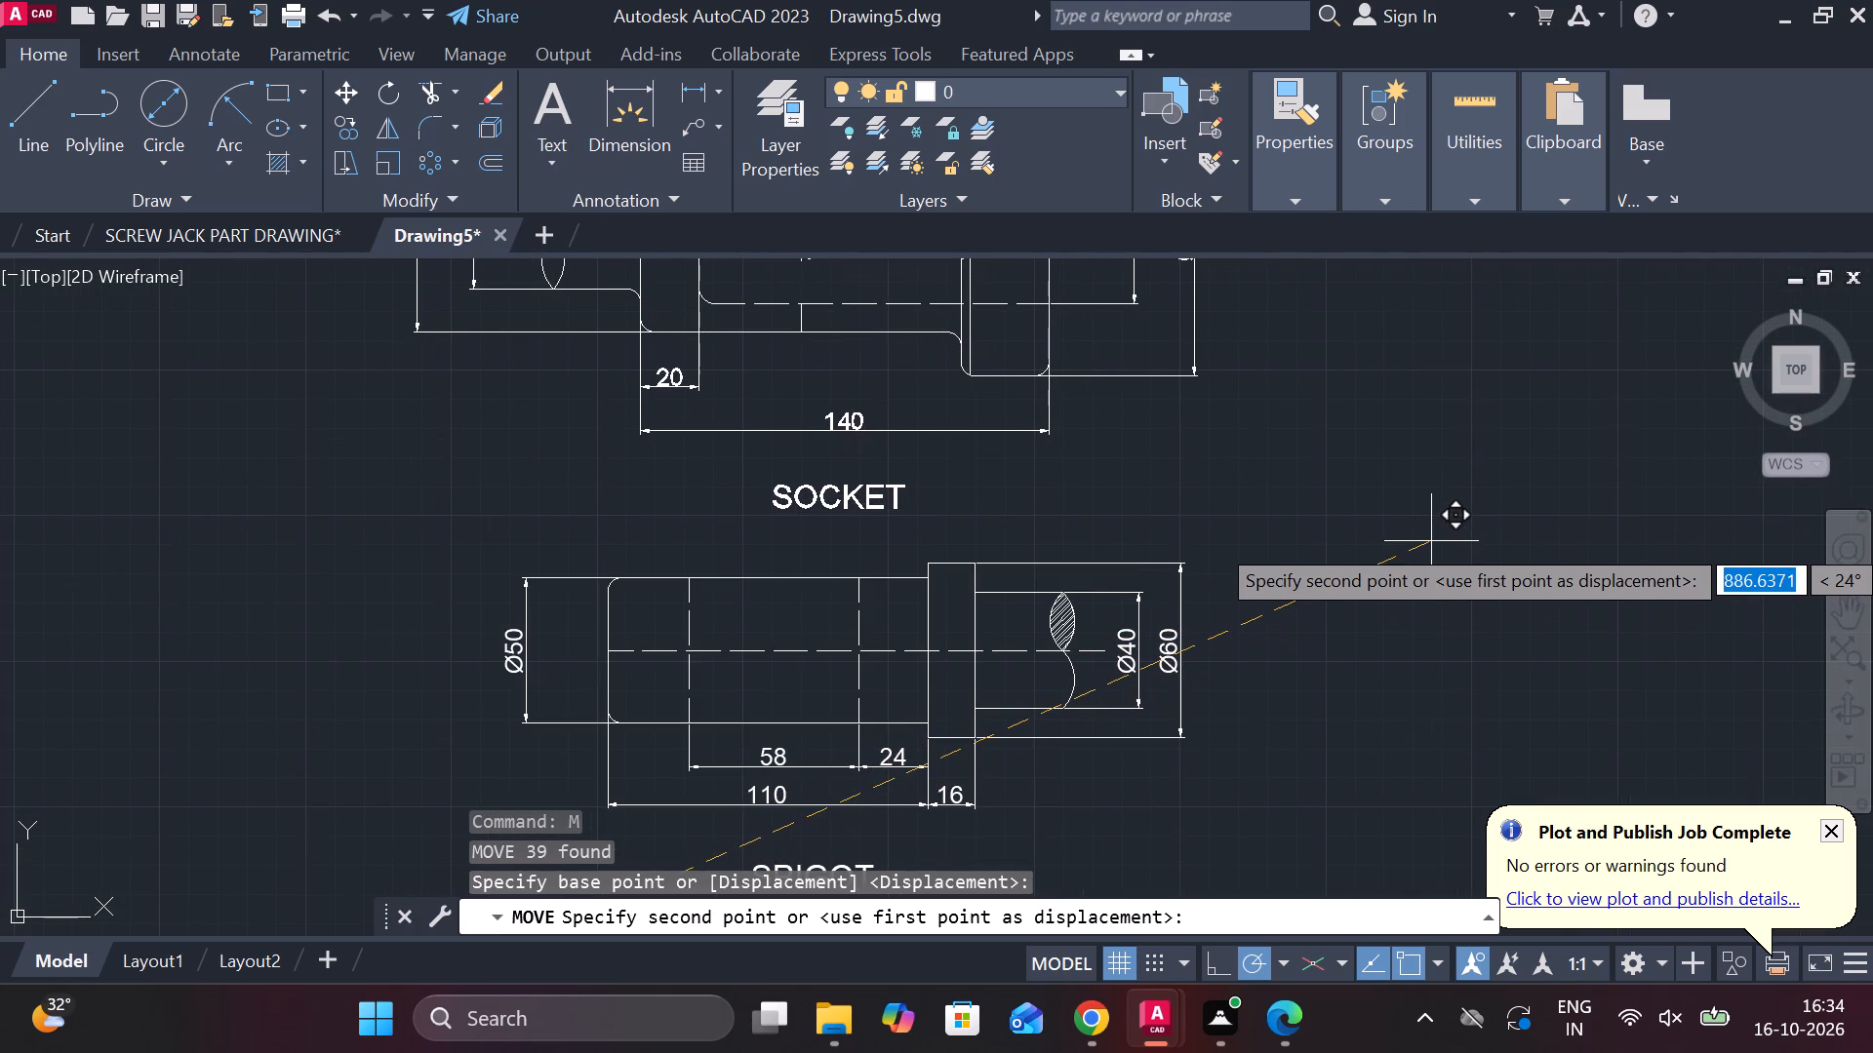
pyautogui.click(1431, 537)
# Move the dimensioned cotter with its COTTER label to the right of the socket drawing.
pyautogui.scroll(-1, 1431, 537)
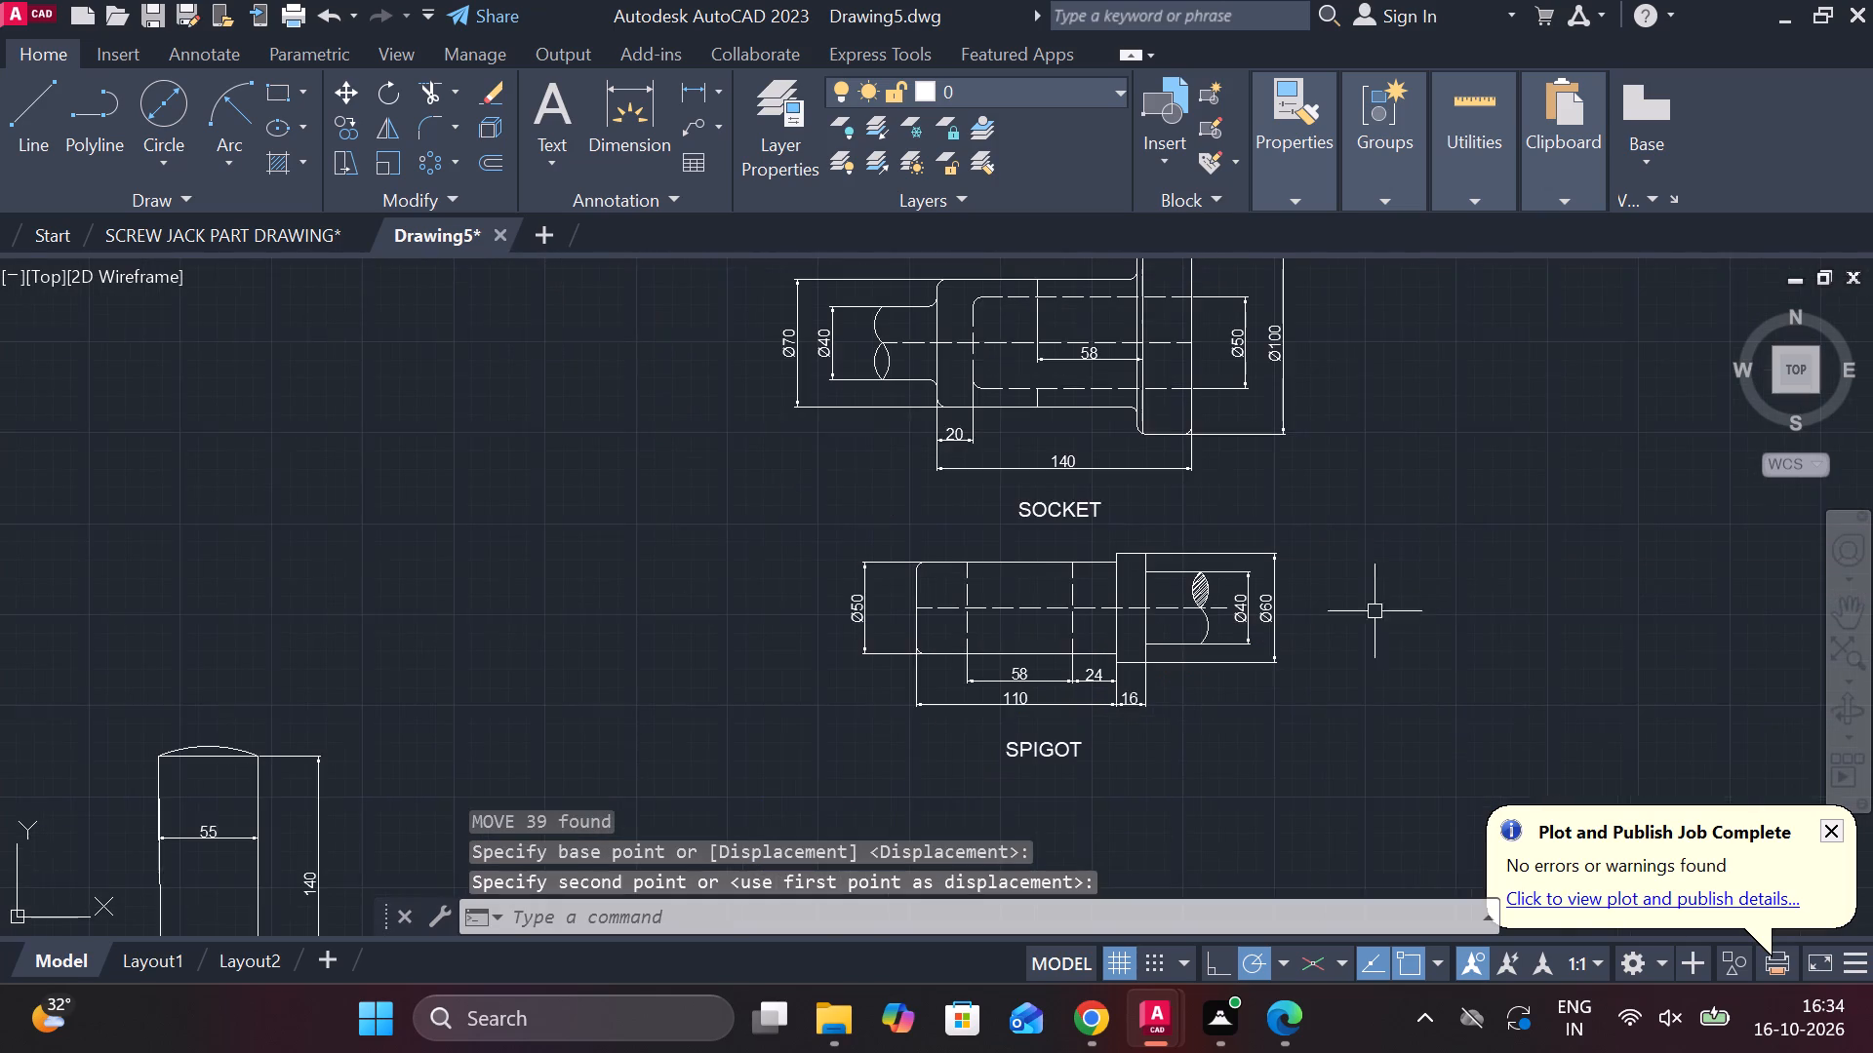
pyautogui.moveTo(1360, 628); pyautogui.dragTo(1417, 553, button='middle')
pyautogui.scroll(-2, 1417, 552)
pyautogui.click(870, 518)
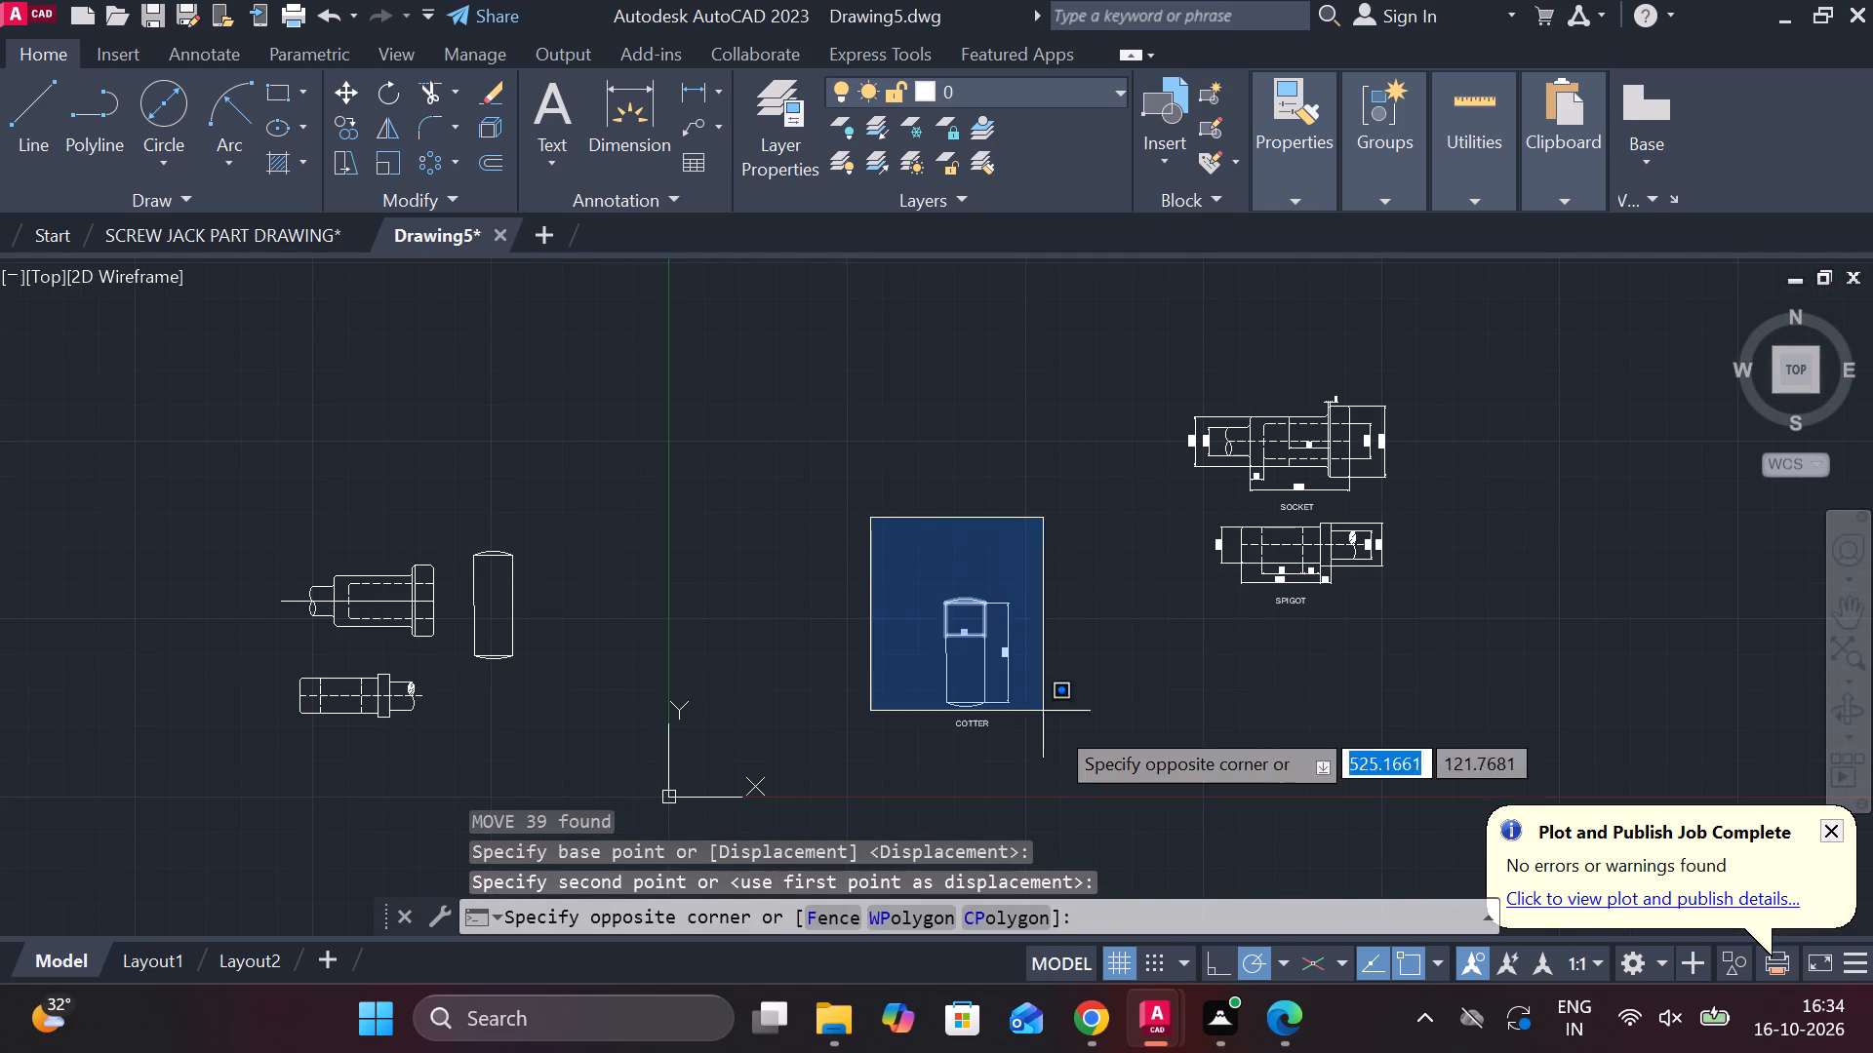
pyautogui.doubleClick(1097, 745)
pyautogui.press('m')
pyautogui.press('Return')
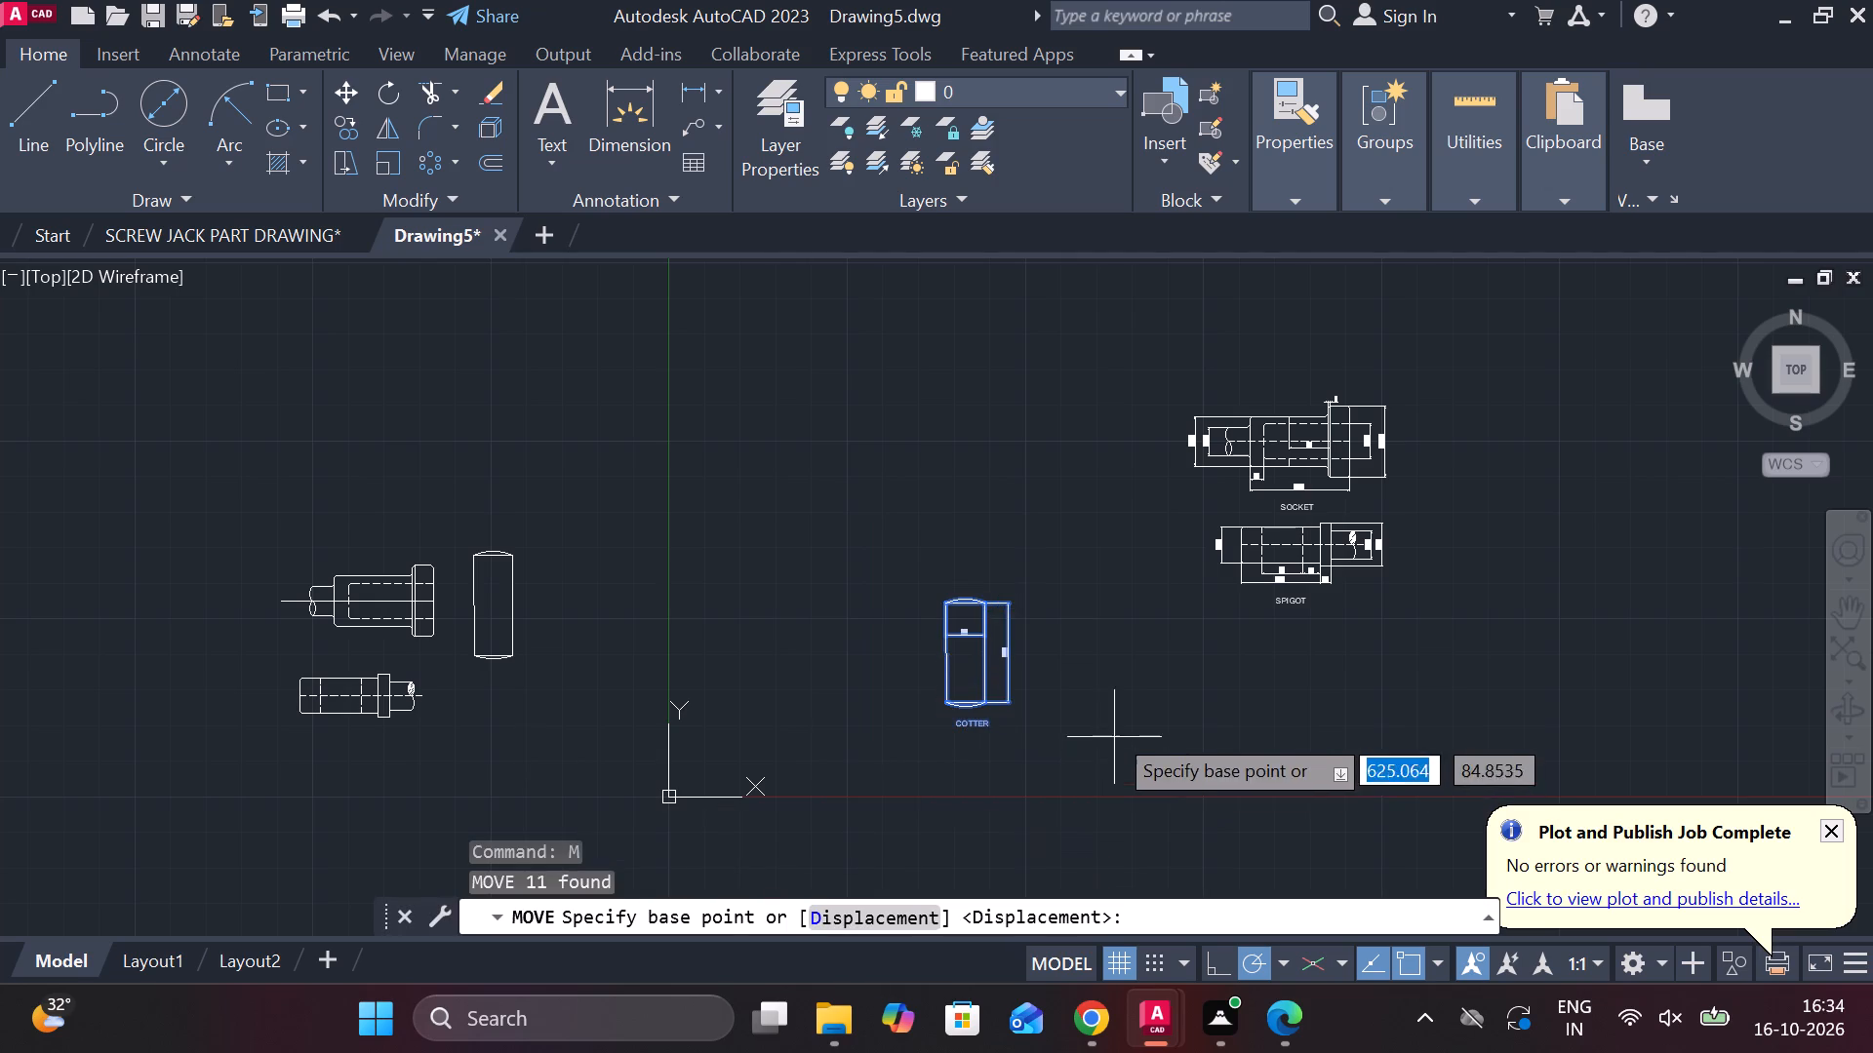
pyautogui.click(1080, 699)
pyautogui.moveTo(1580, 587); pyautogui.dragTo(1350, 610, button='middle')
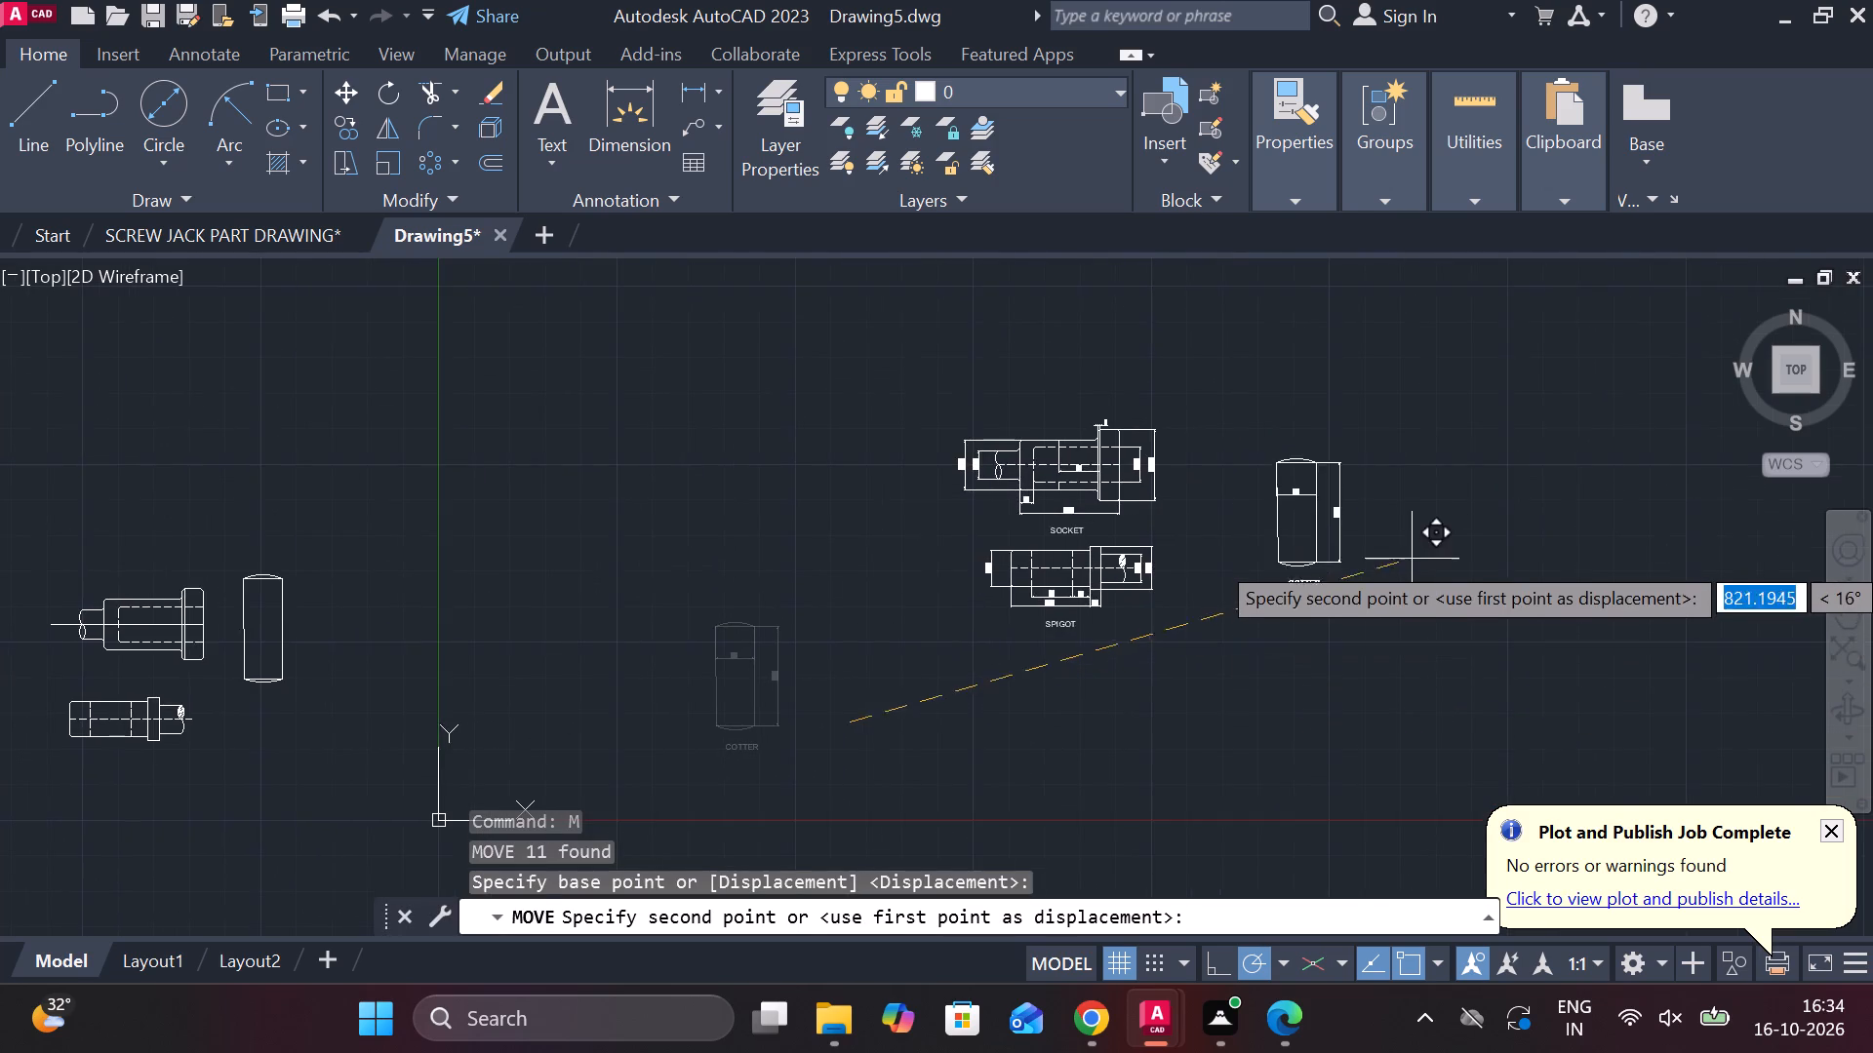
pyautogui.scroll(2, 1412, 559)
pyautogui.moveTo(1339, 521); pyautogui.dragTo(1345, 542, button='middle')
pyautogui.moveTo(1311, 539); pyautogui.dragTo(1318, 611, button='middle')
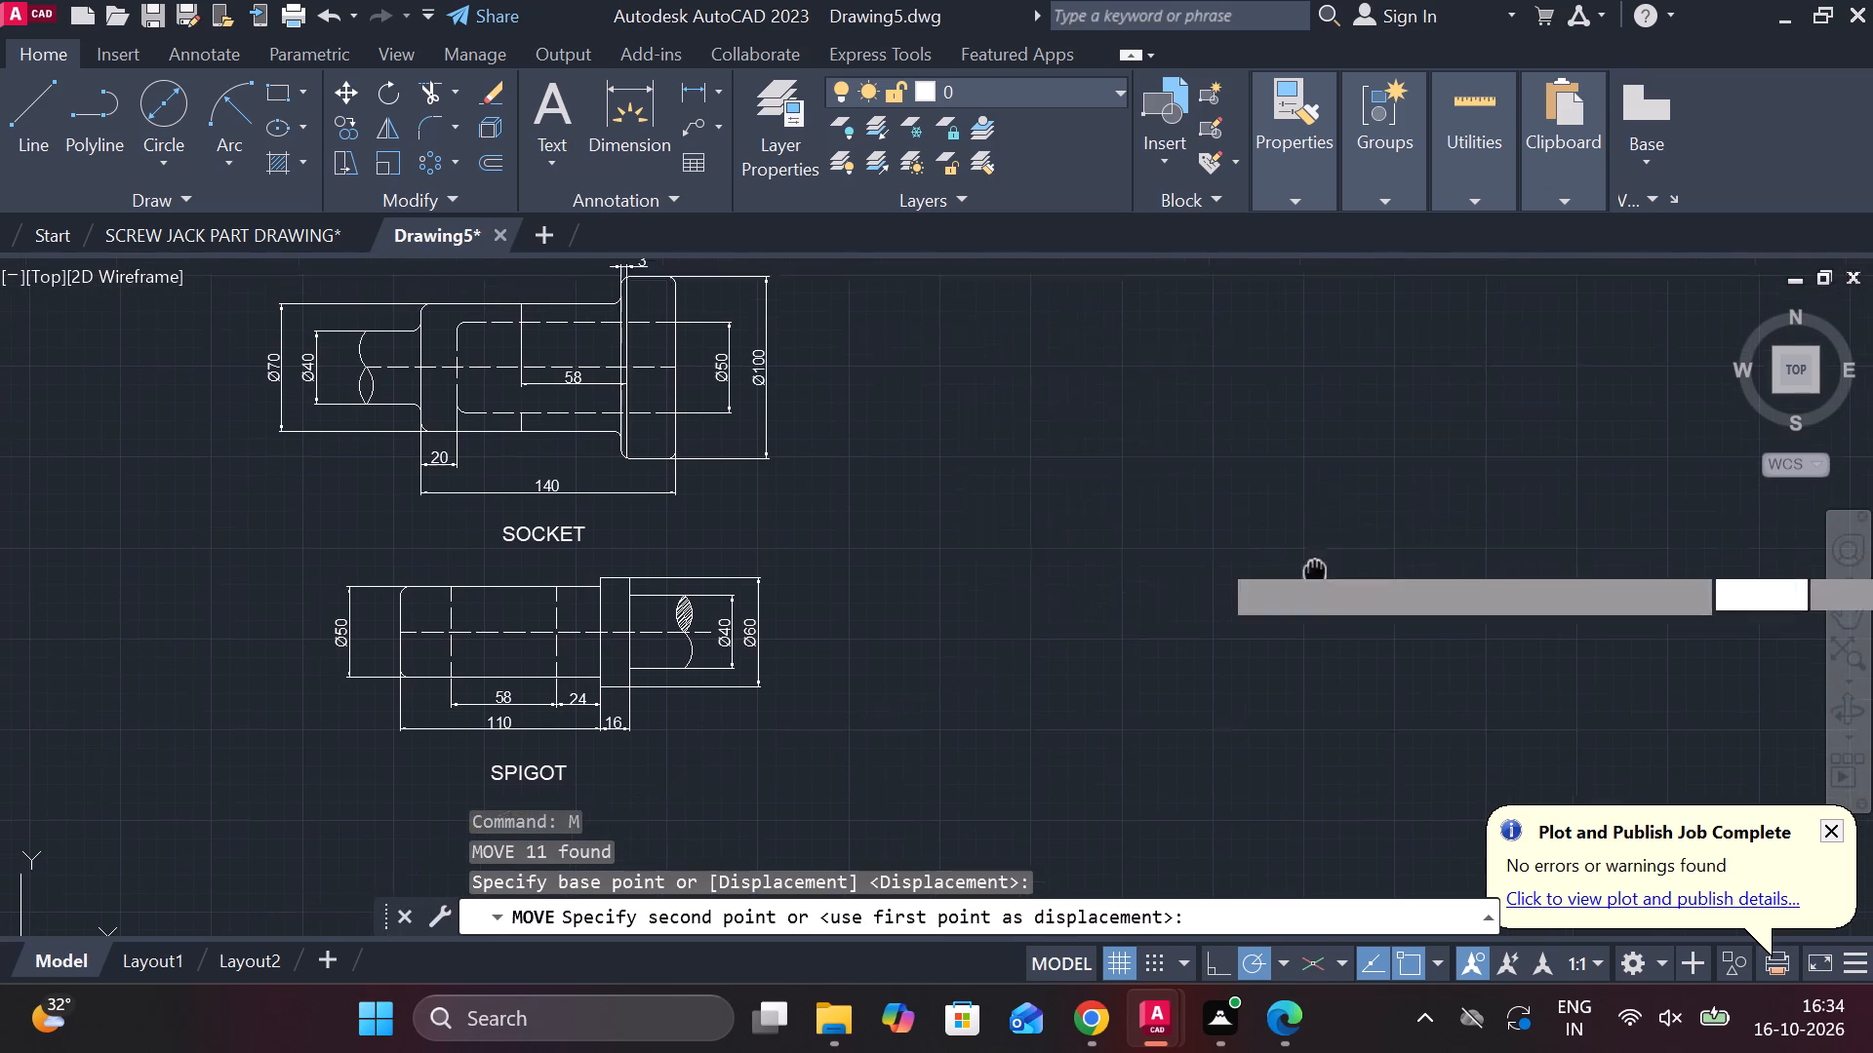
pyautogui.moveTo(1318, 611); pyautogui.dragTo(1312, 734, button='middle')
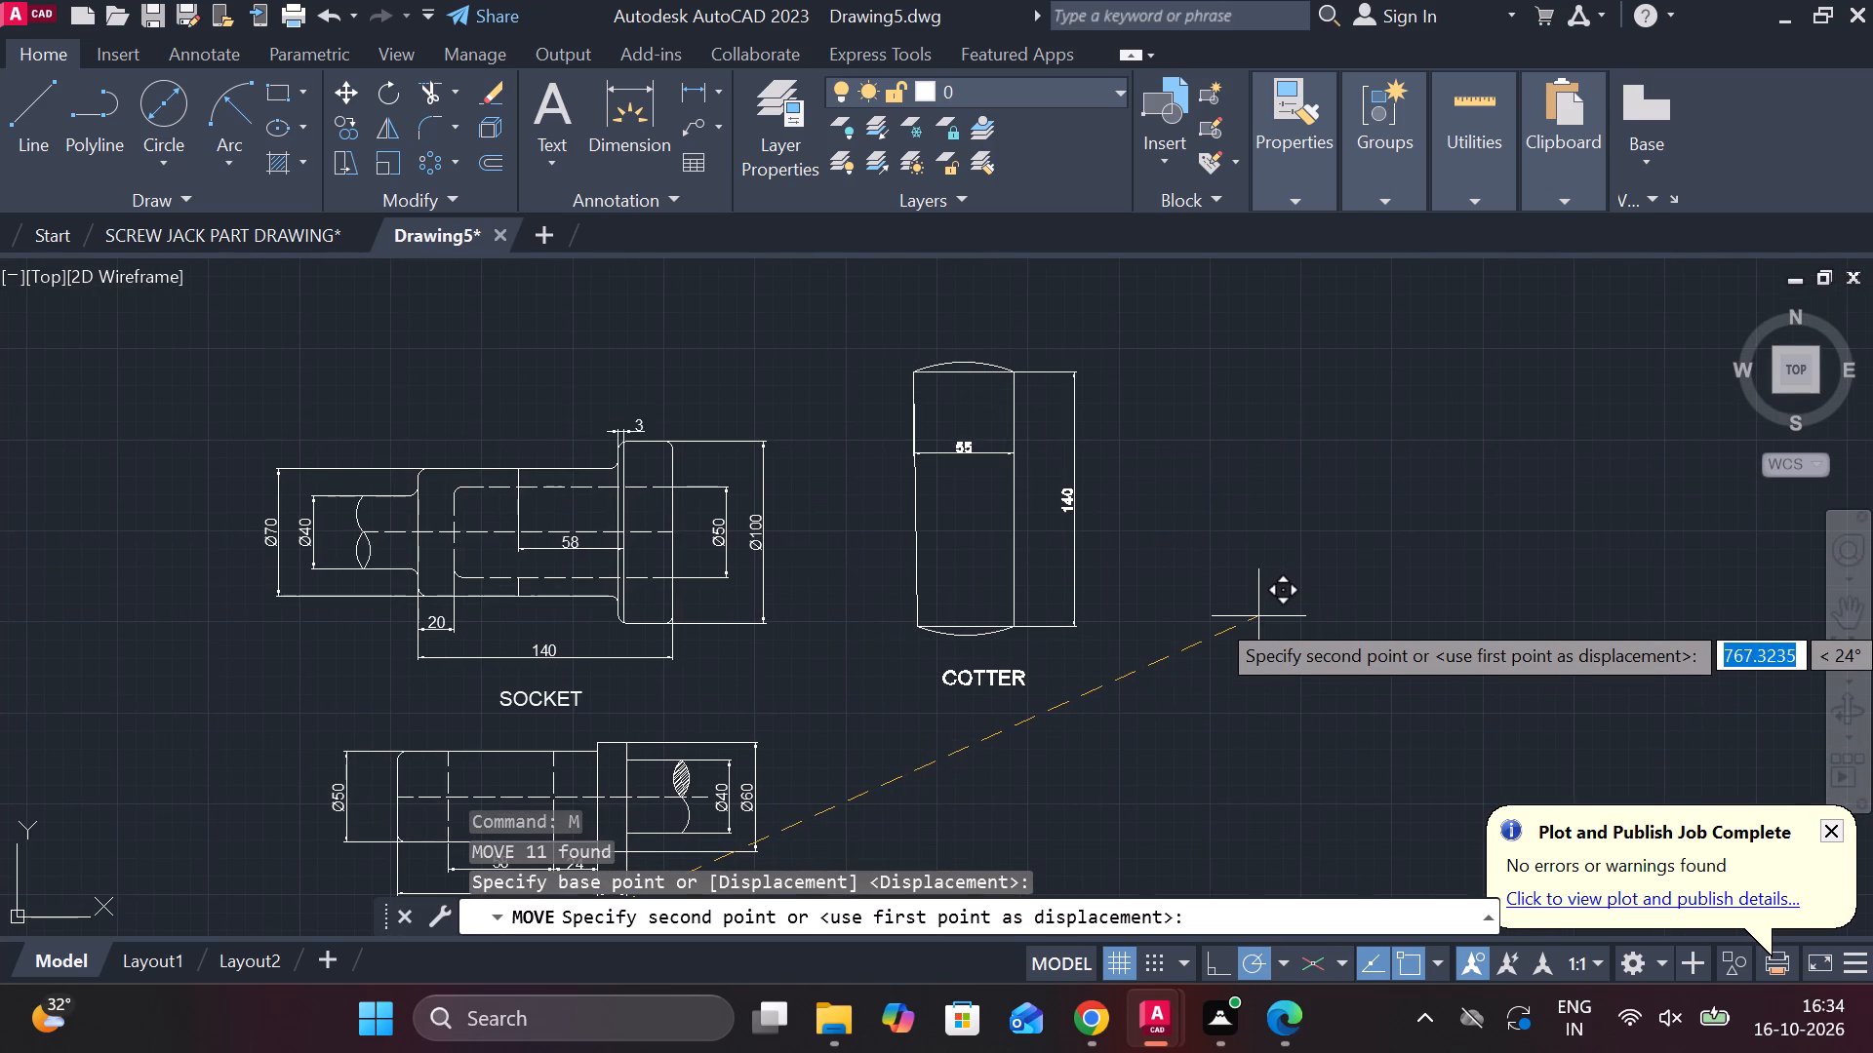
pyautogui.click(1258, 616)
# Place a multileader pointing at the cotter's left edge near its bottom, landing below and left of the COTTER label.
pyautogui.scroll(-1, 1263, 636)
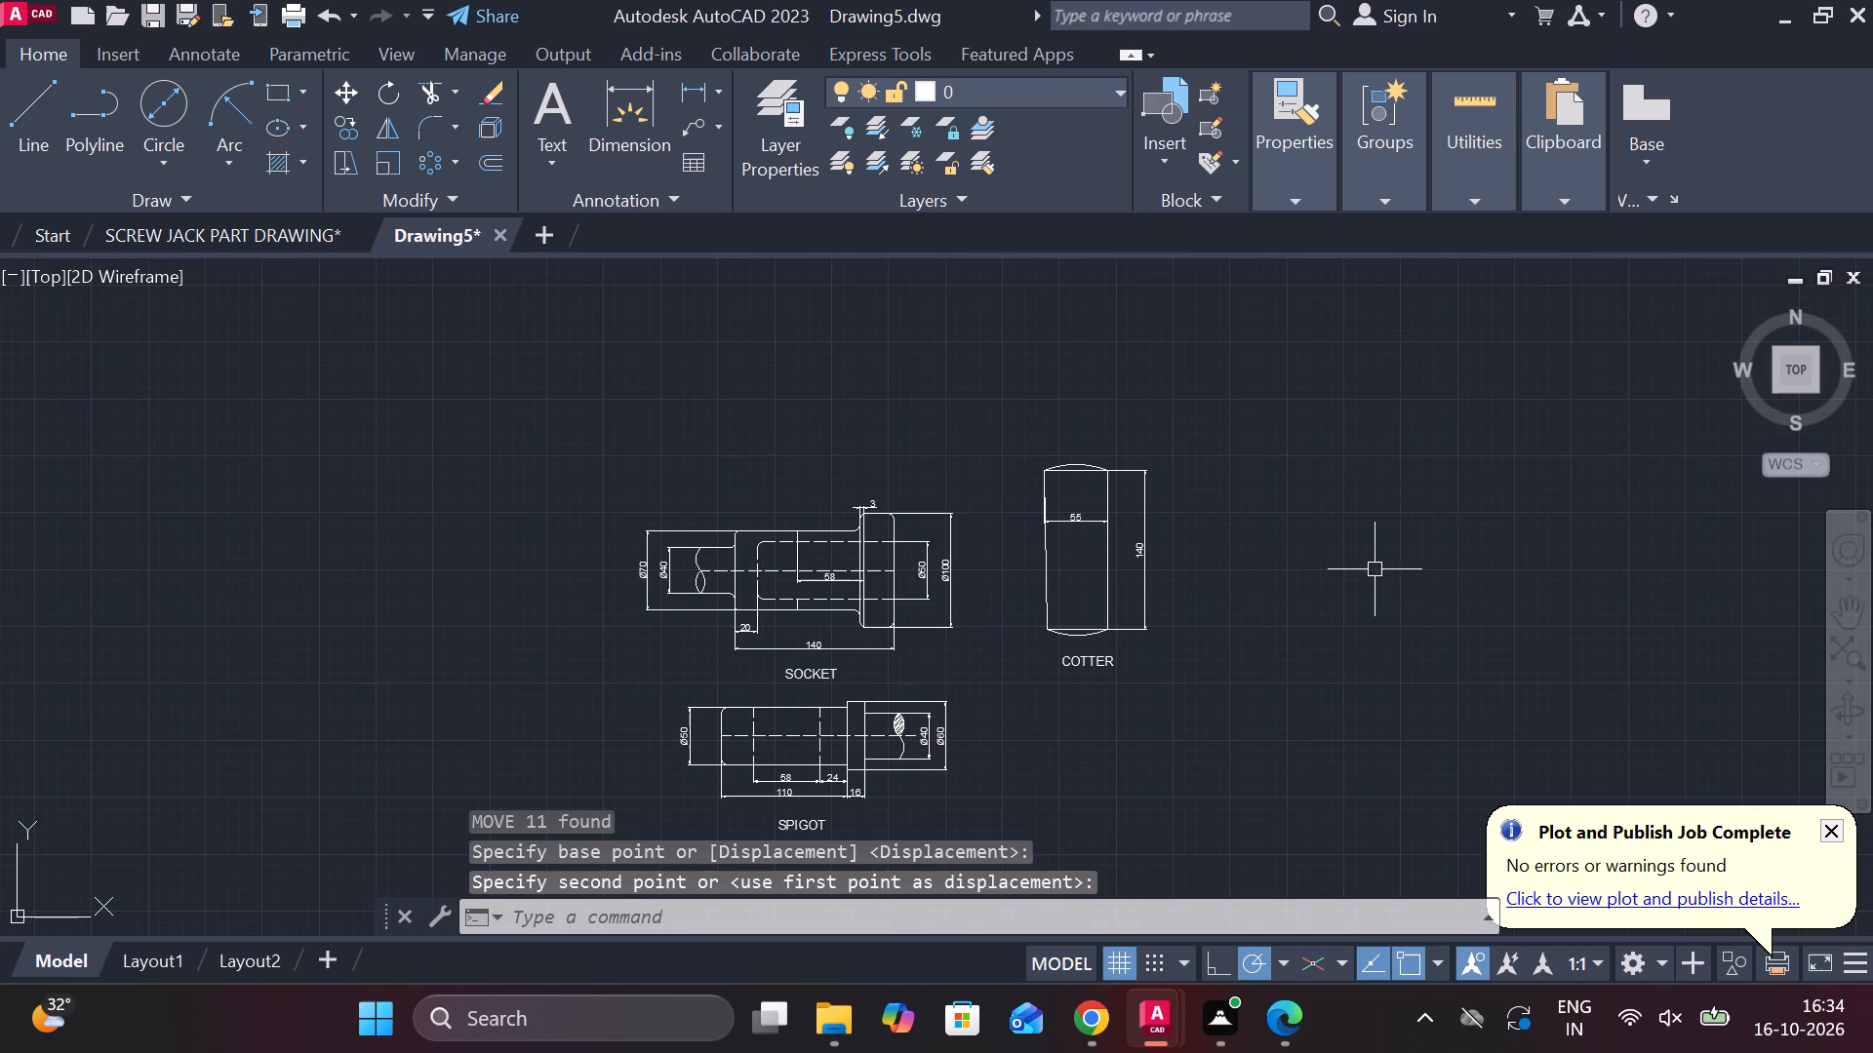
pyautogui.click(685, 119)
pyautogui.scroll(1, 991, 601)
pyautogui.moveTo(1005, 605); pyautogui.dragTo(1014, 596, button='middle')
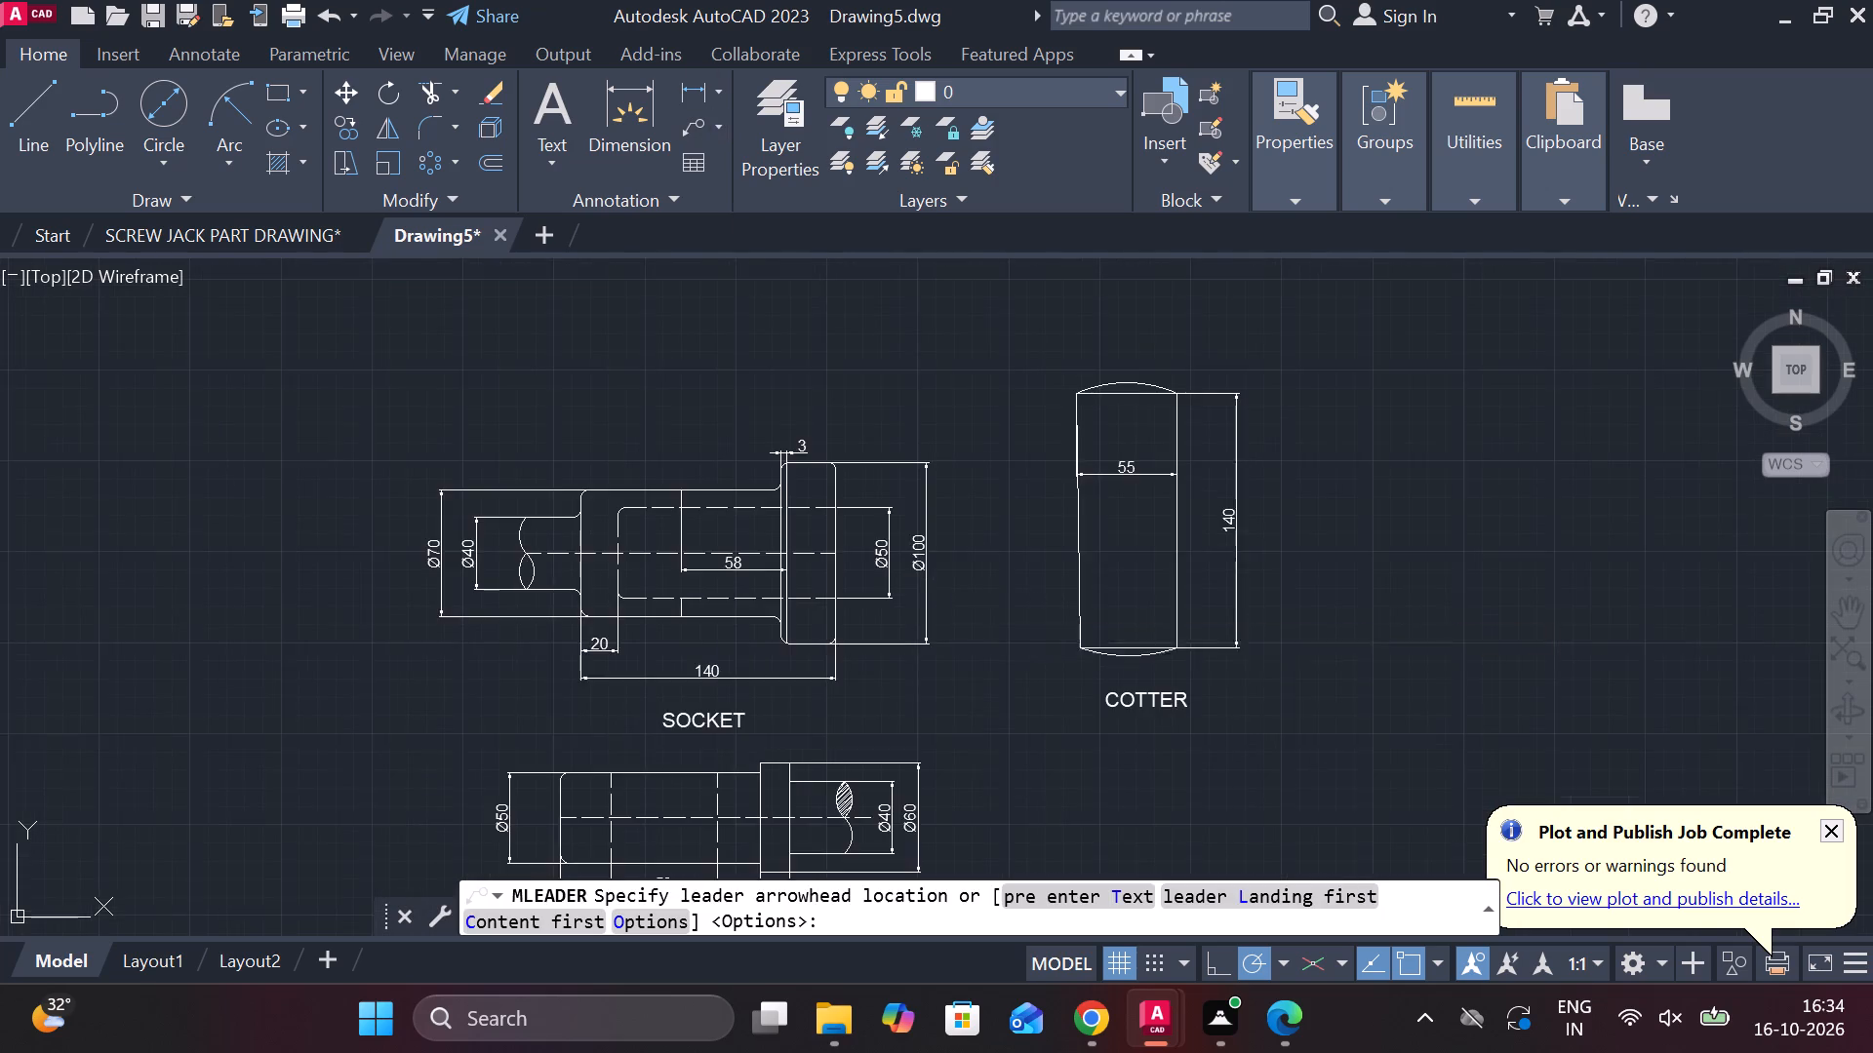
pyautogui.moveTo(1014, 596); pyautogui.dragTo(1079, 509, button='middle')
pyautogui.click(1141, 514)
pyautogui.click(1097, 657)
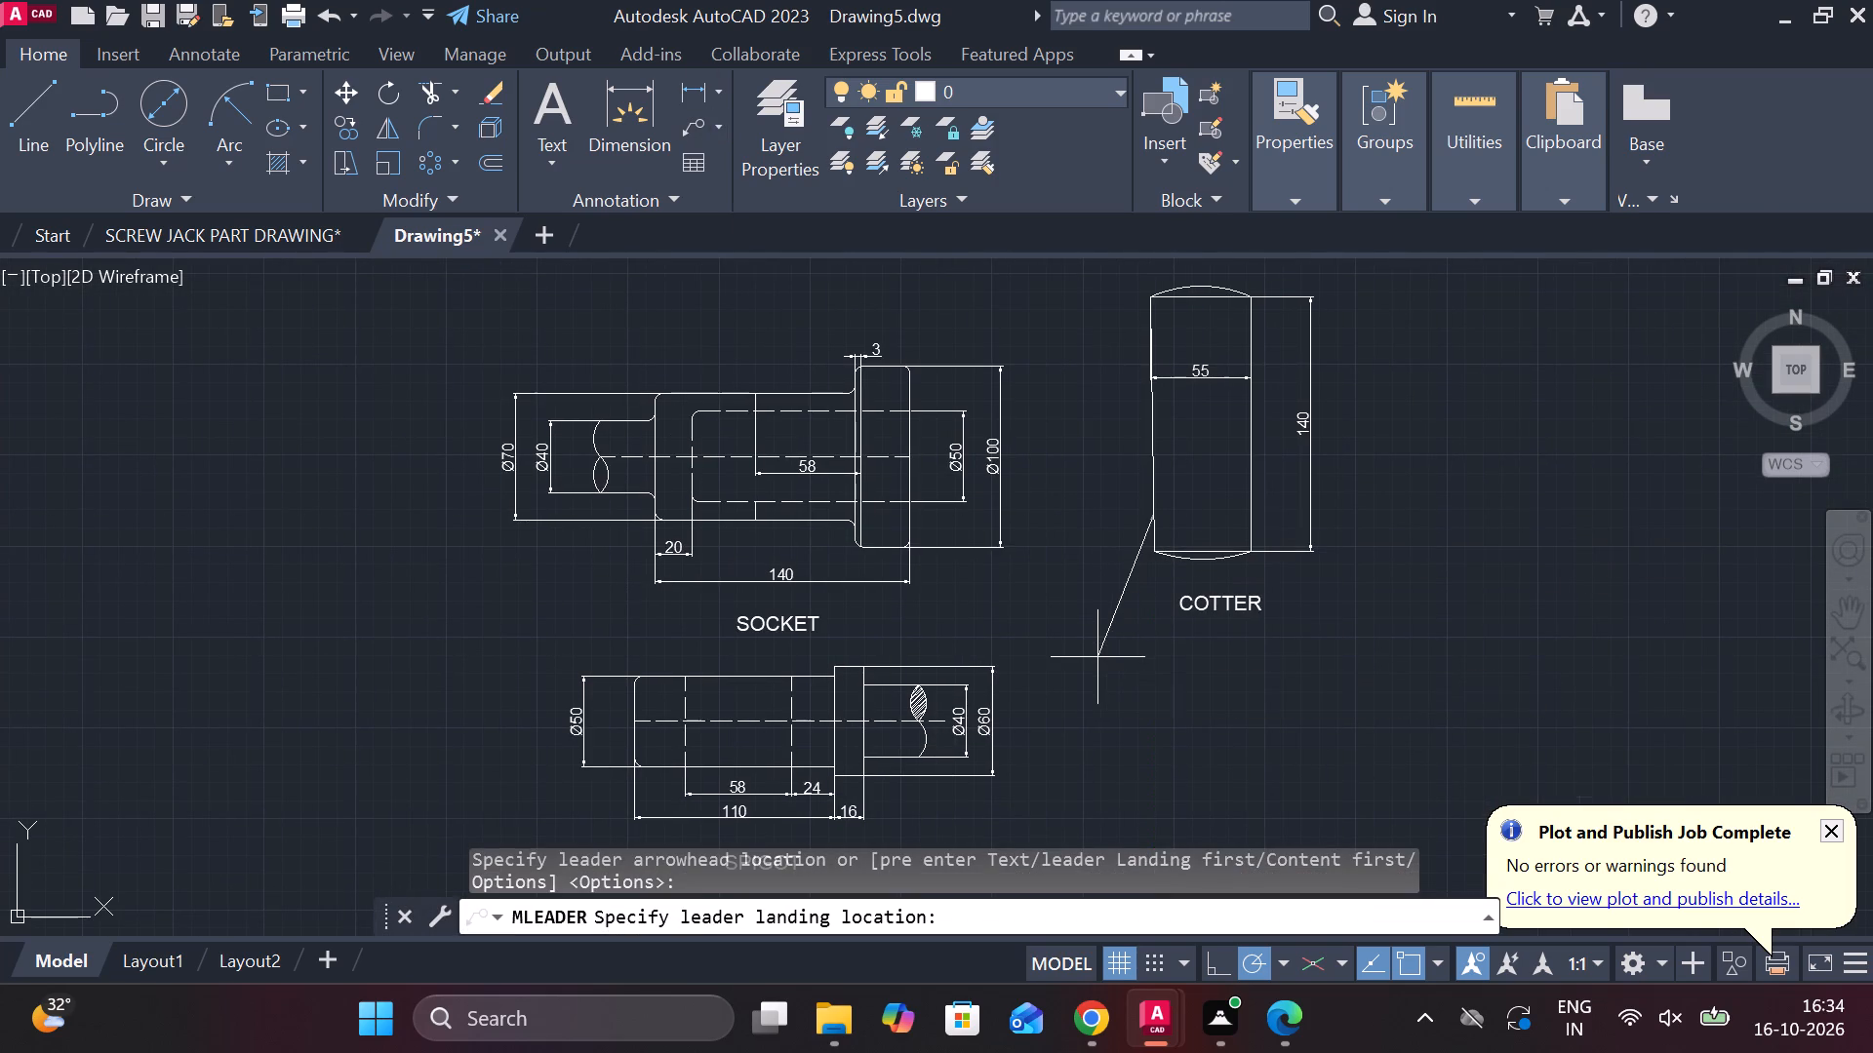
pyautogui.scroll(1, 1112, 669)
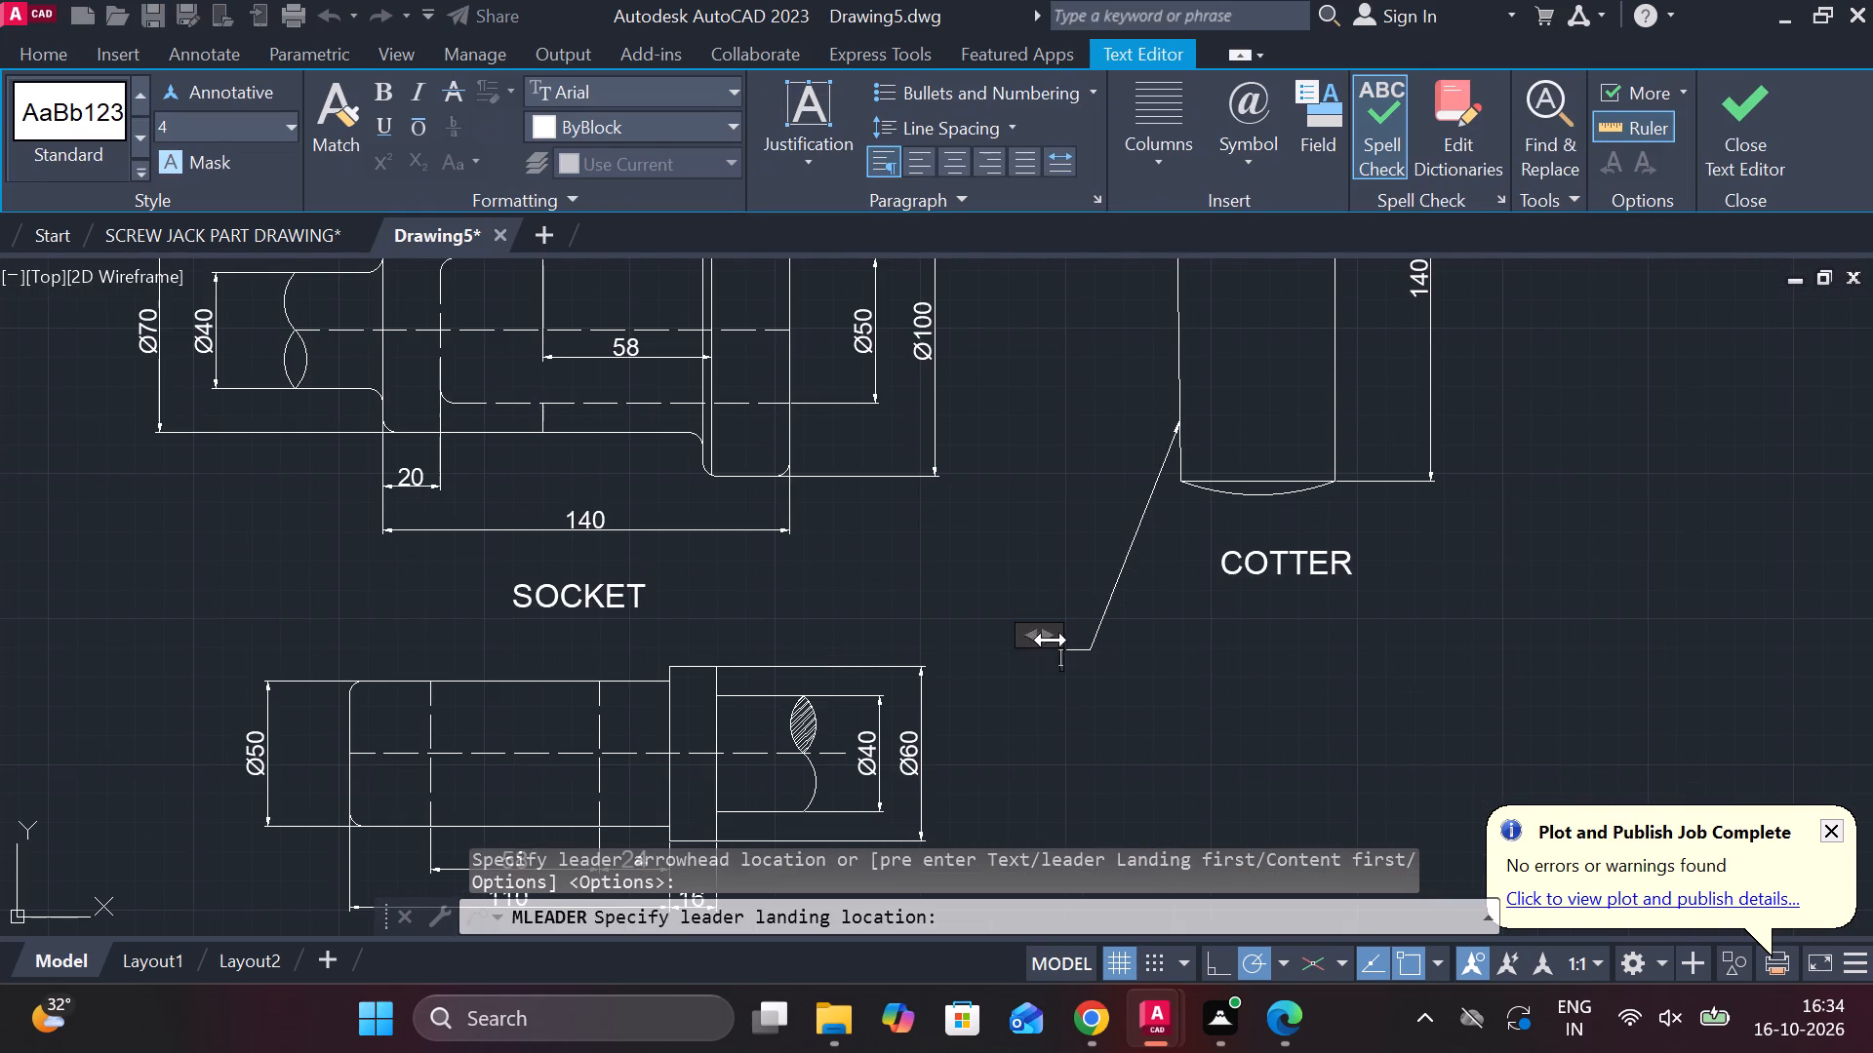
pyautogui.moveTo(1049, 638); pyautogui.dragTo(1245, 651)
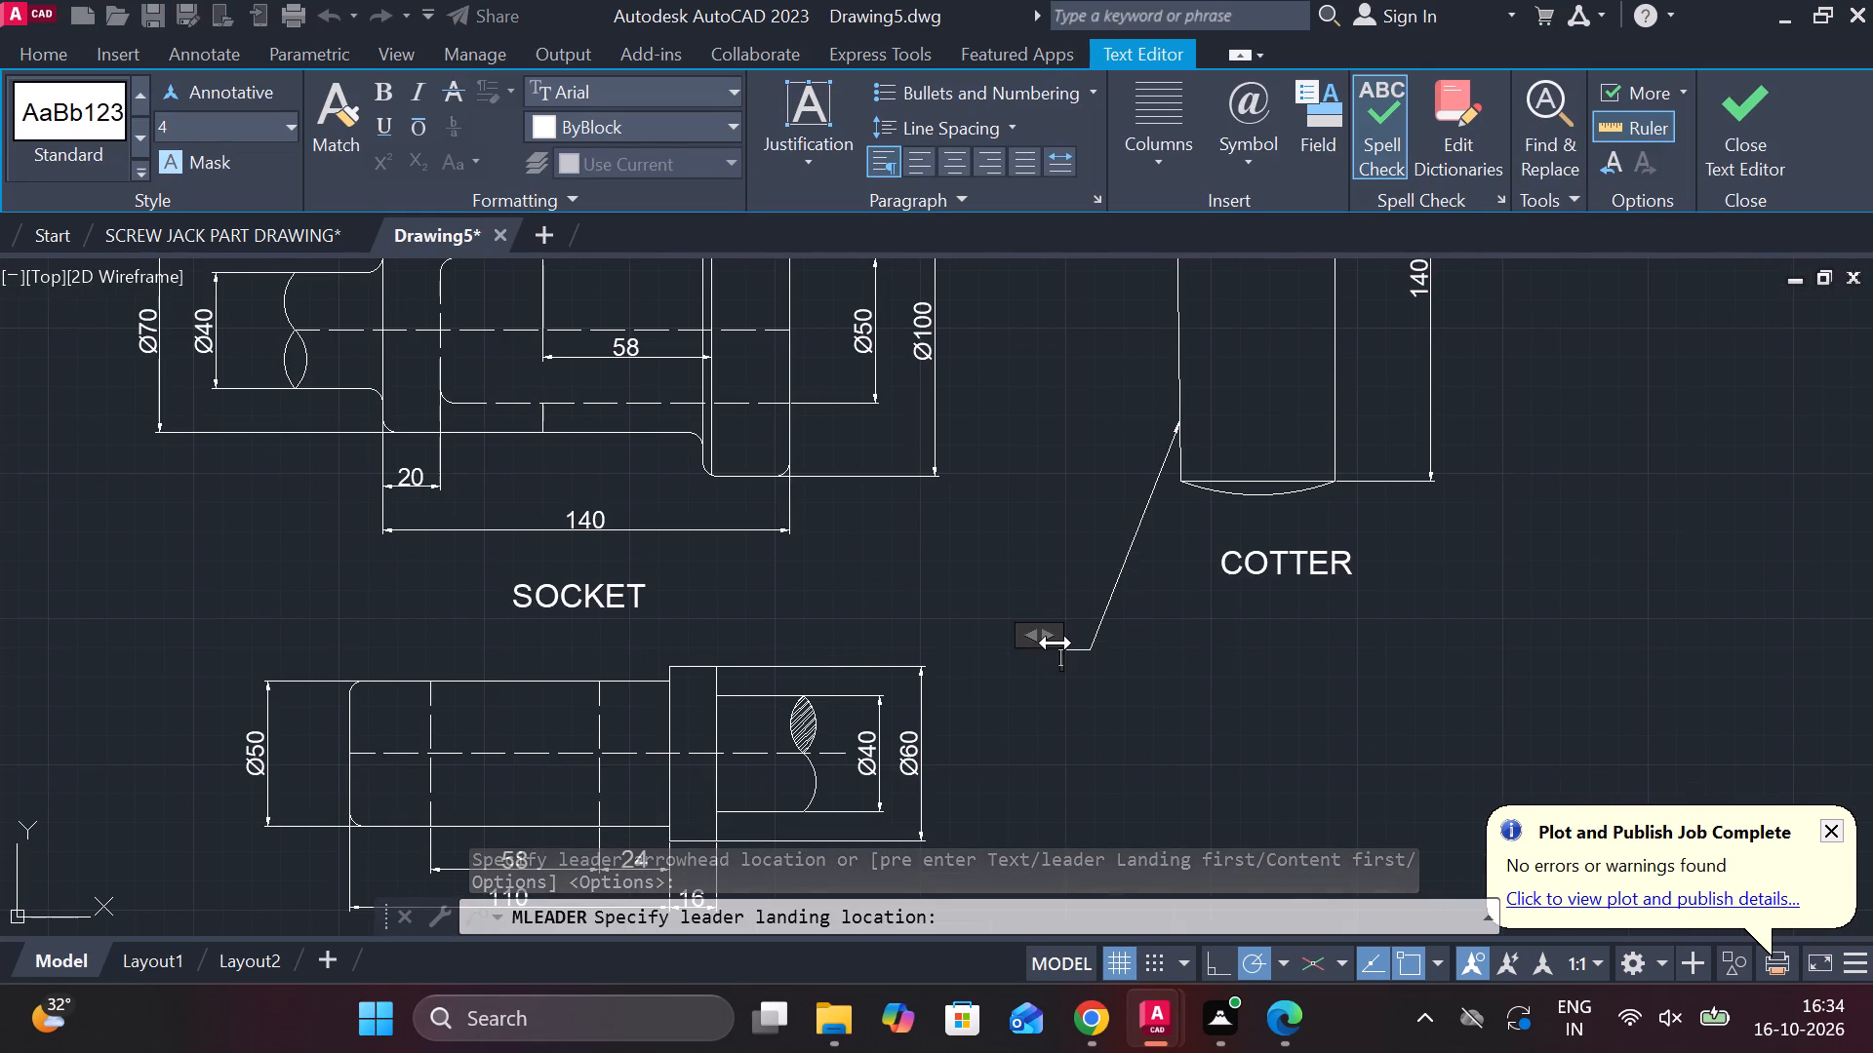
pyautogui.moveTo(1054, 643); pyautogui.dragTo(1273, 684)
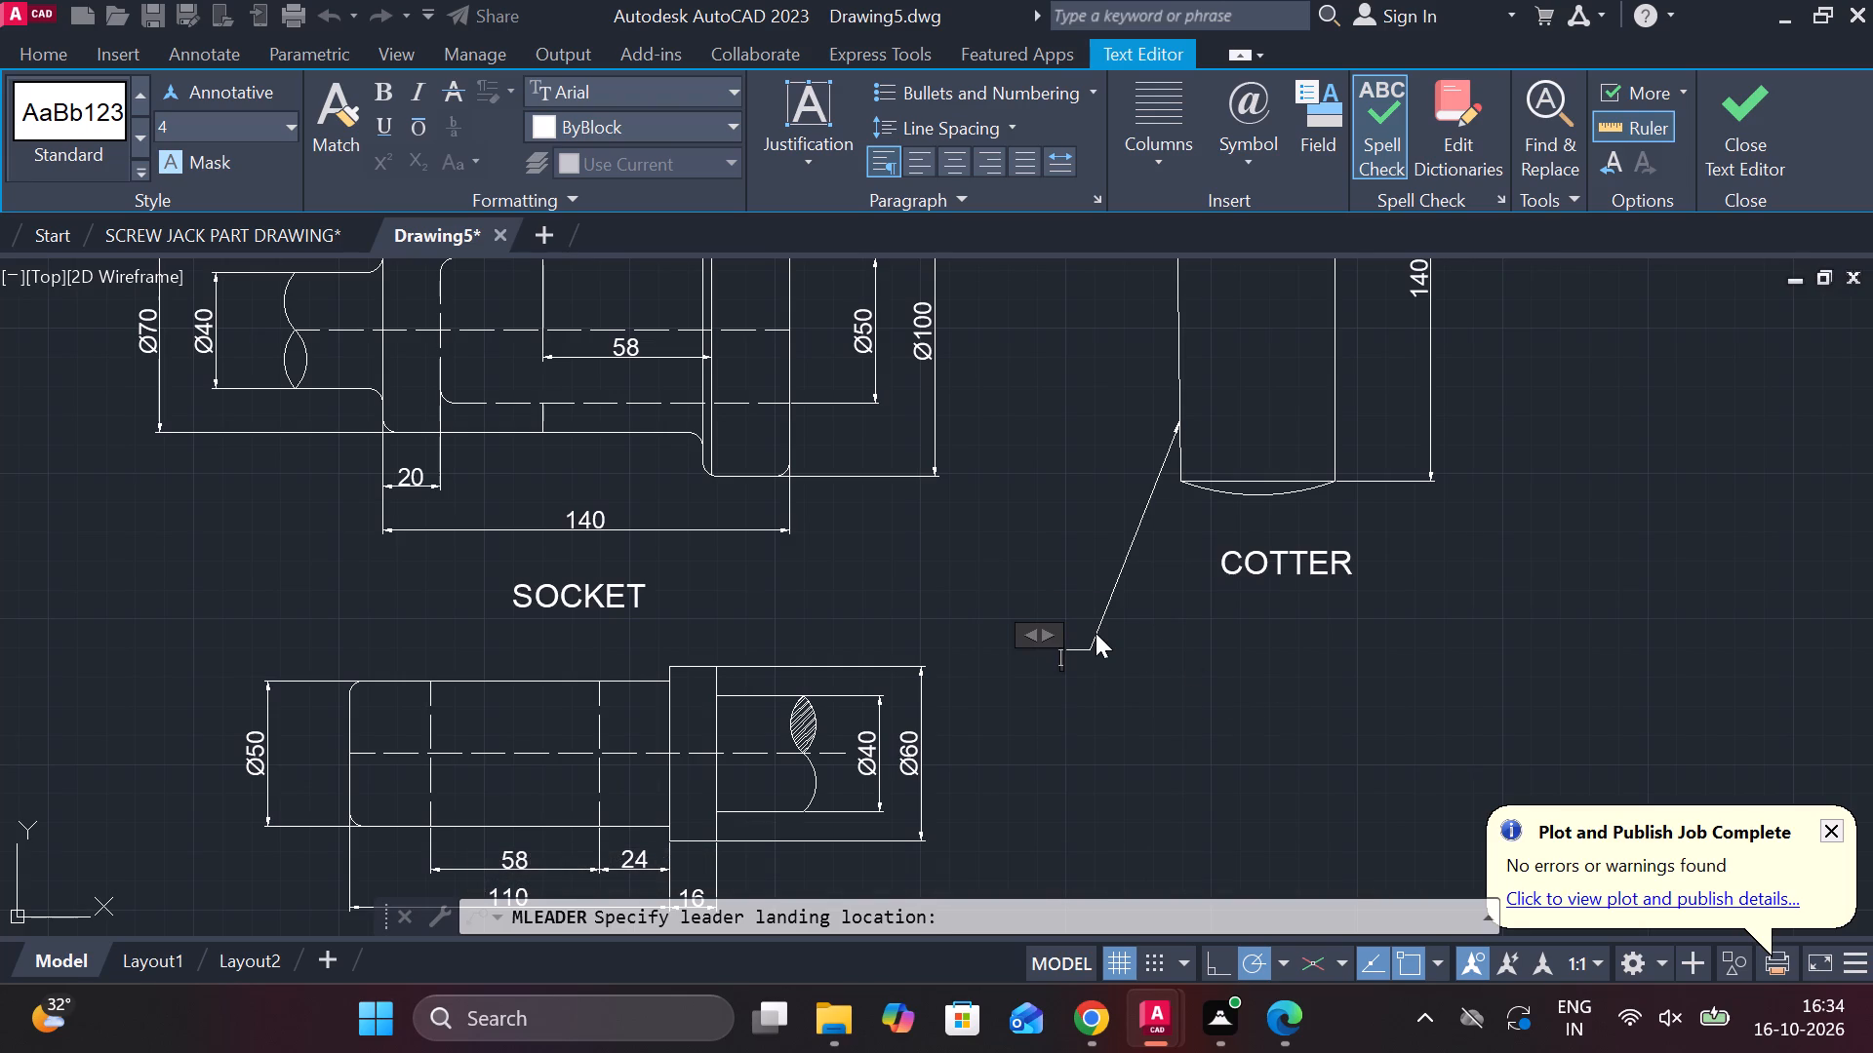
# Enter TAPER 1 IN 20 as the cotter leader's text.
pyautogui.write('TA')
pyautogui.press('p')
pyautogui.write('ER')
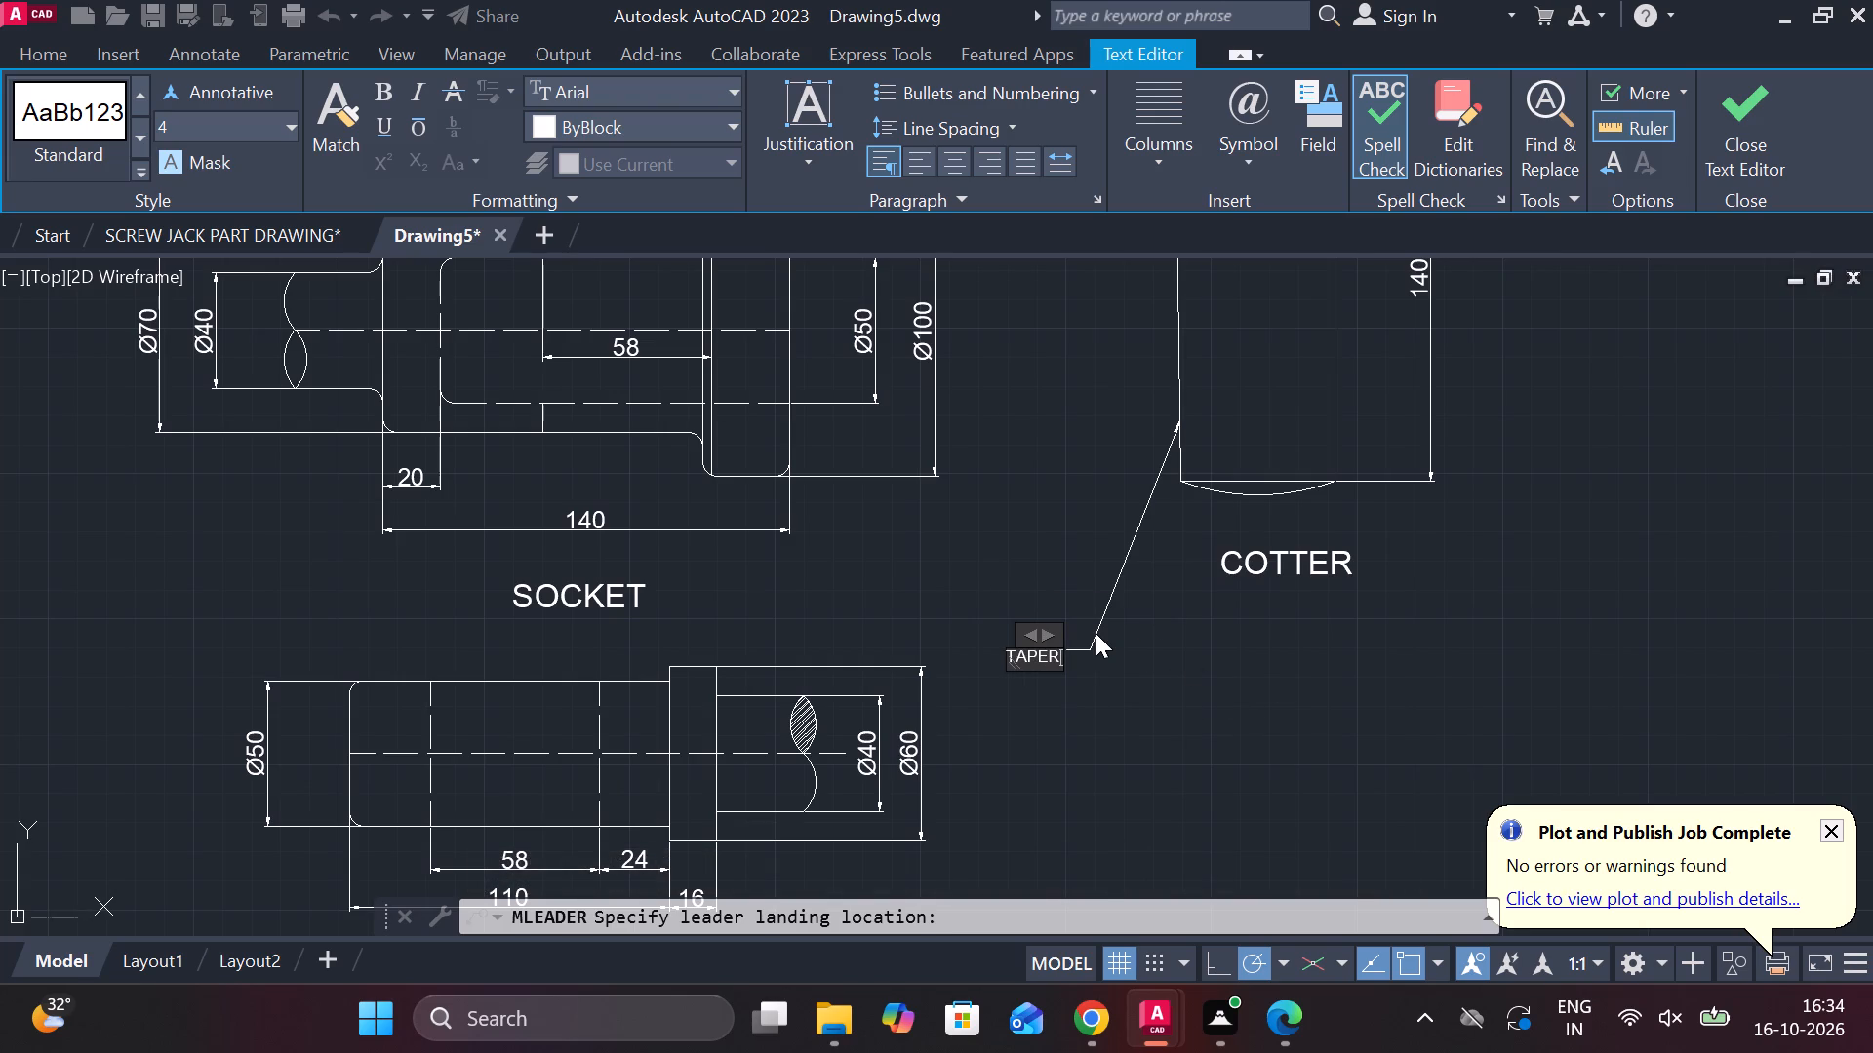
pyautogui.press('space')
pyautogui.write('1 IN 20')
pyautogui.press('space')
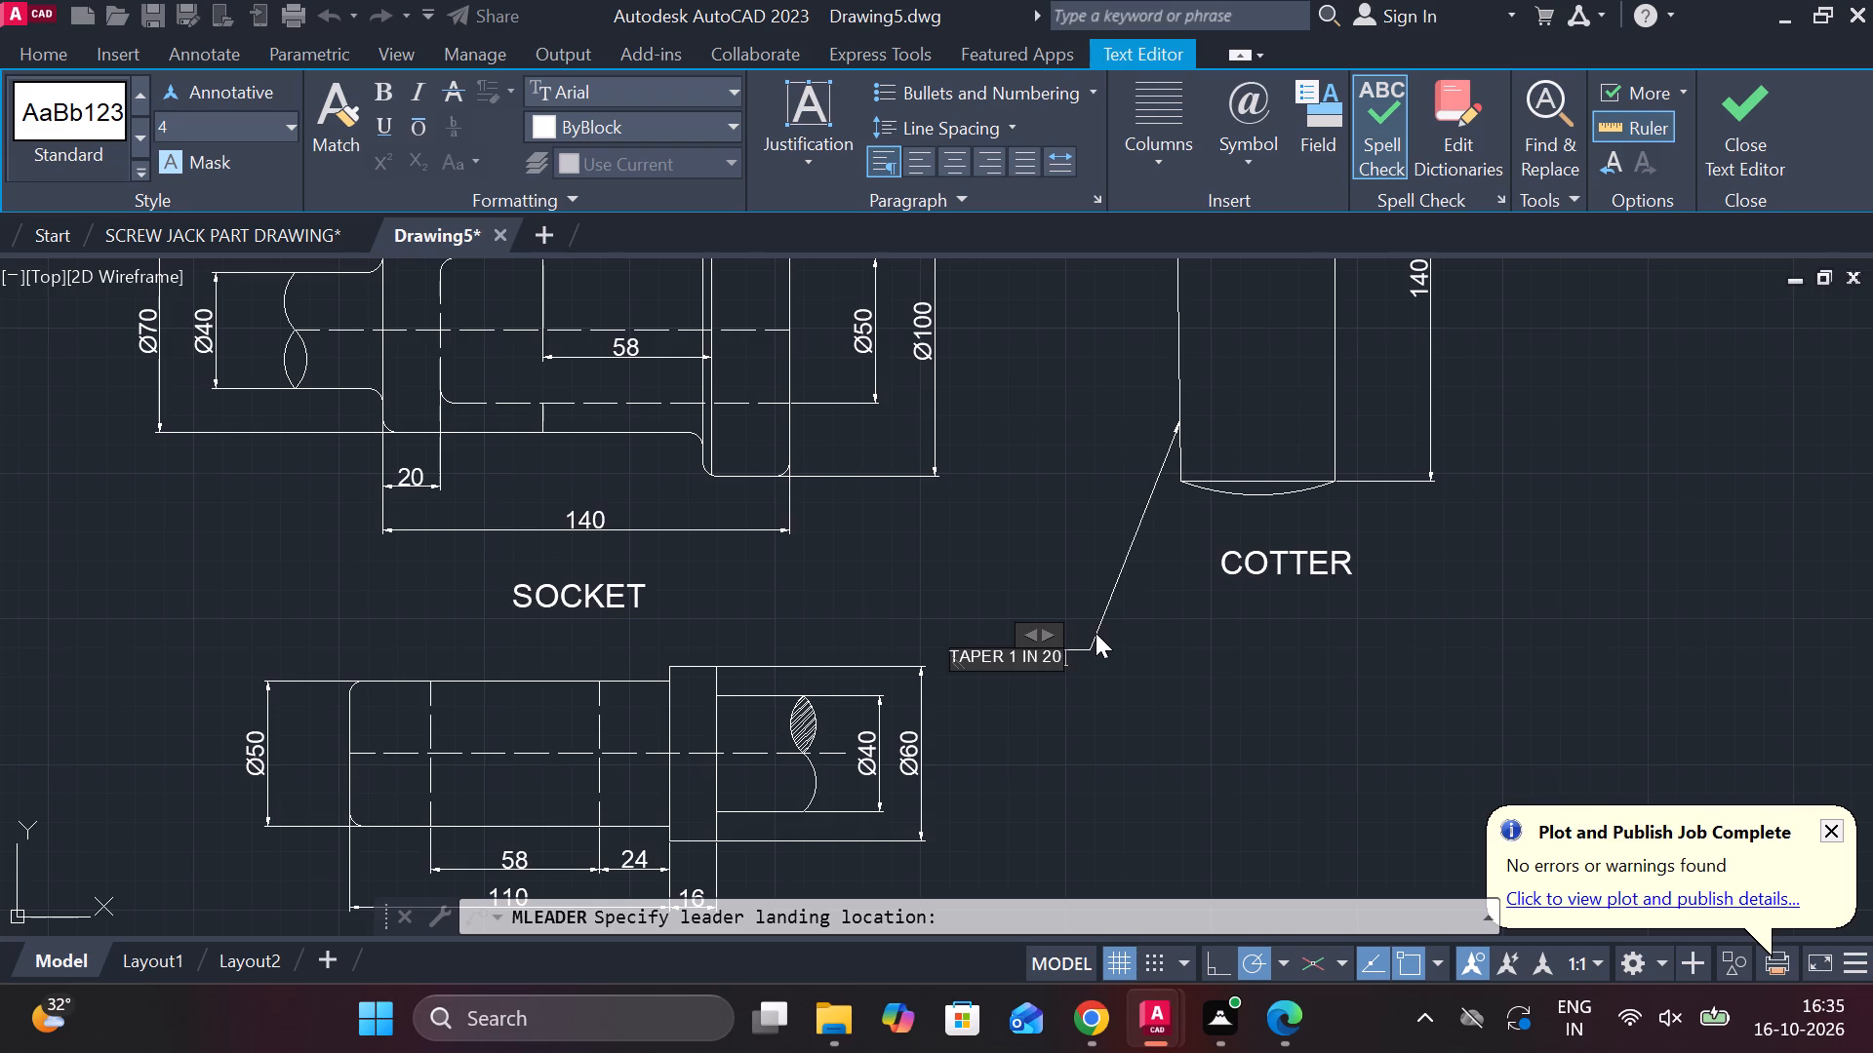
# Add a centre-aligned second line reading THICKNESS 14 to the cotter's leader note and finish the text.
pyautogui.press('Return')
pyautogui.press('t')
pyautogui.press('BackSpace')
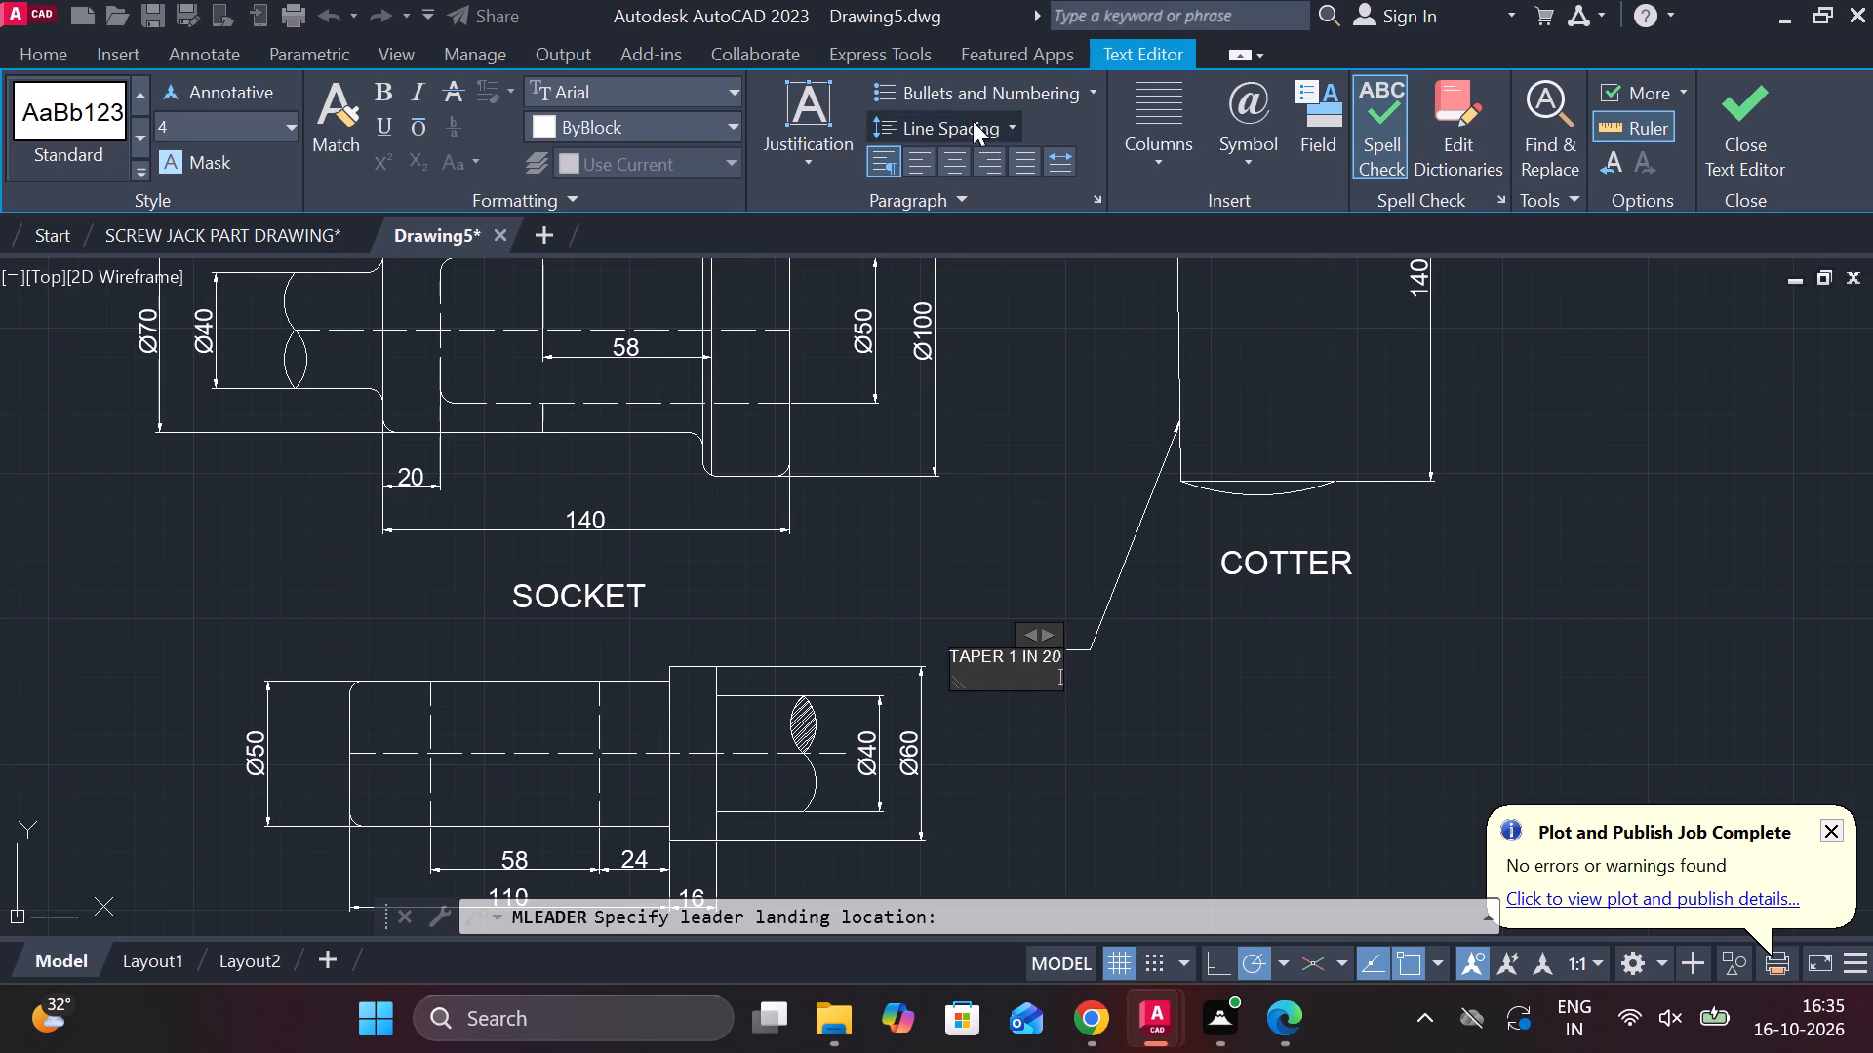
pyautogui.click(949, 159)
pyautogui.press('t')
pyautogui.write('HI')
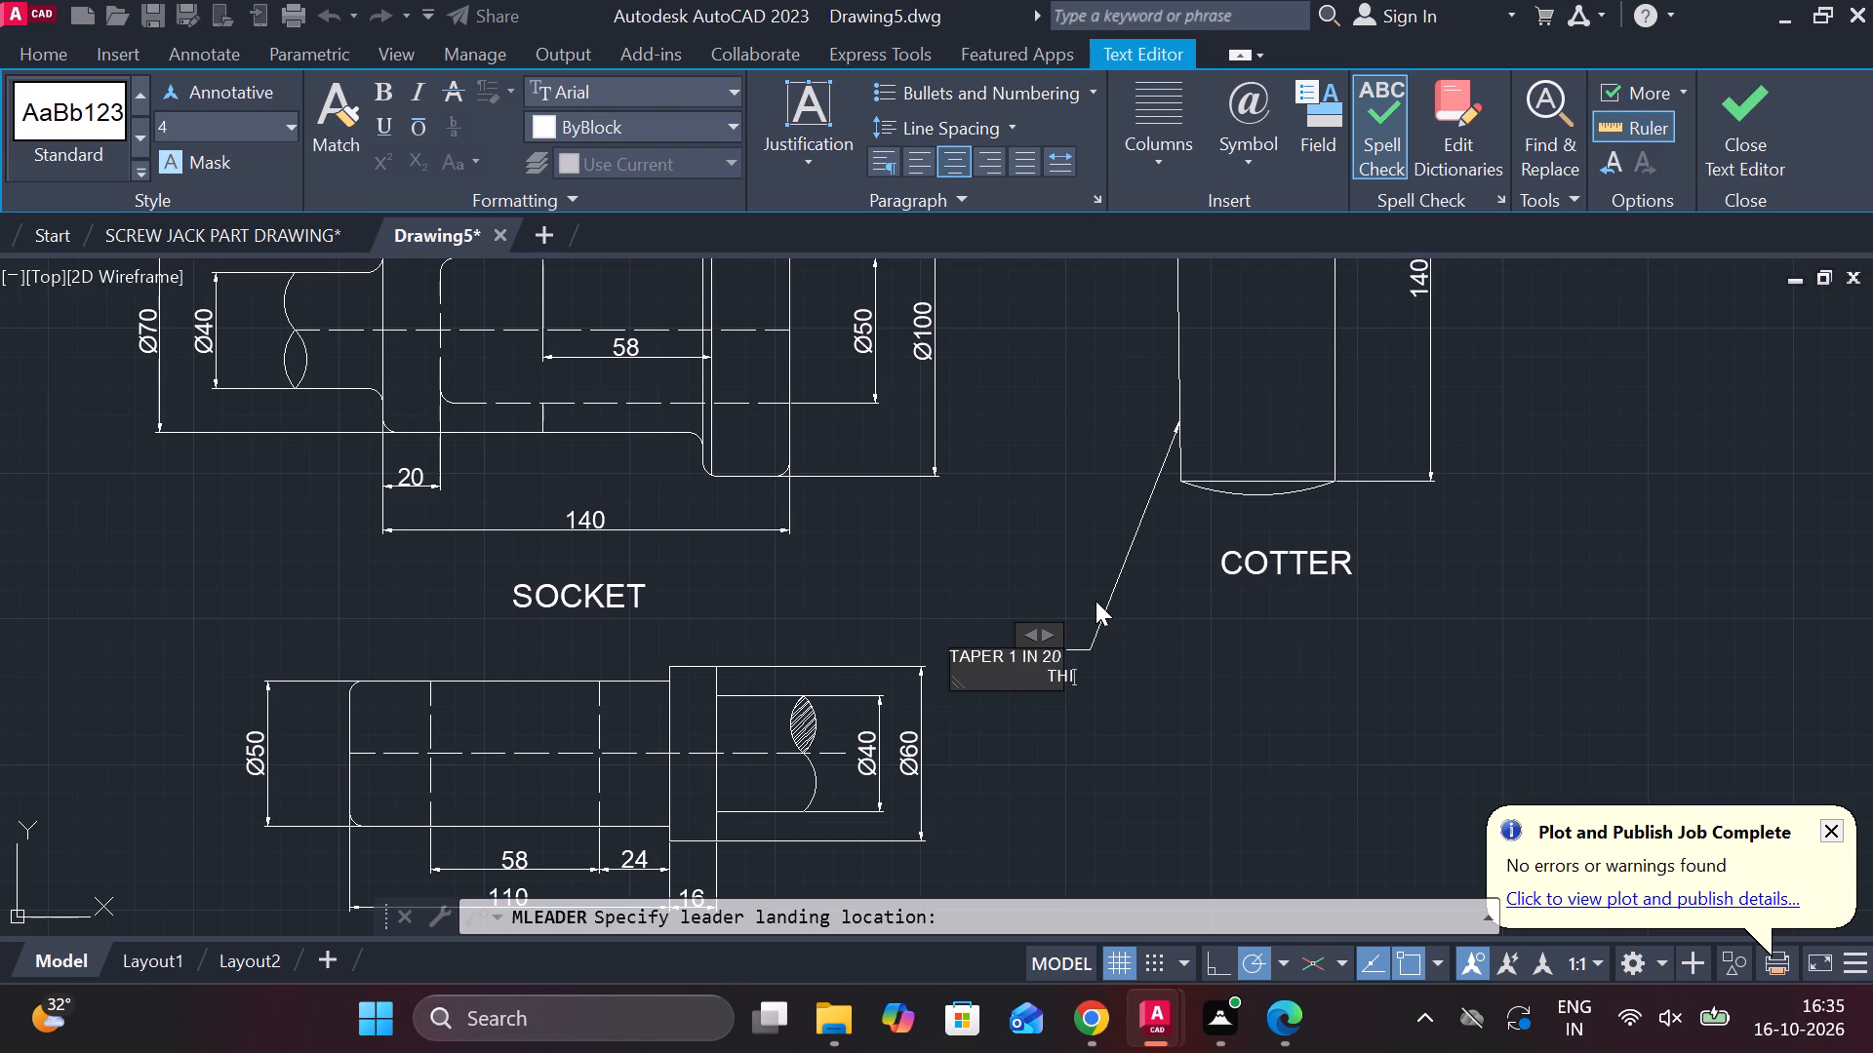
pyautogui.press('c')
pyautogui.write('KM')
pyautogui.press('BackSpace')
pyautogui.write('NED')
pyautogui.press('BackSpace')
pyautogui.write('SS')
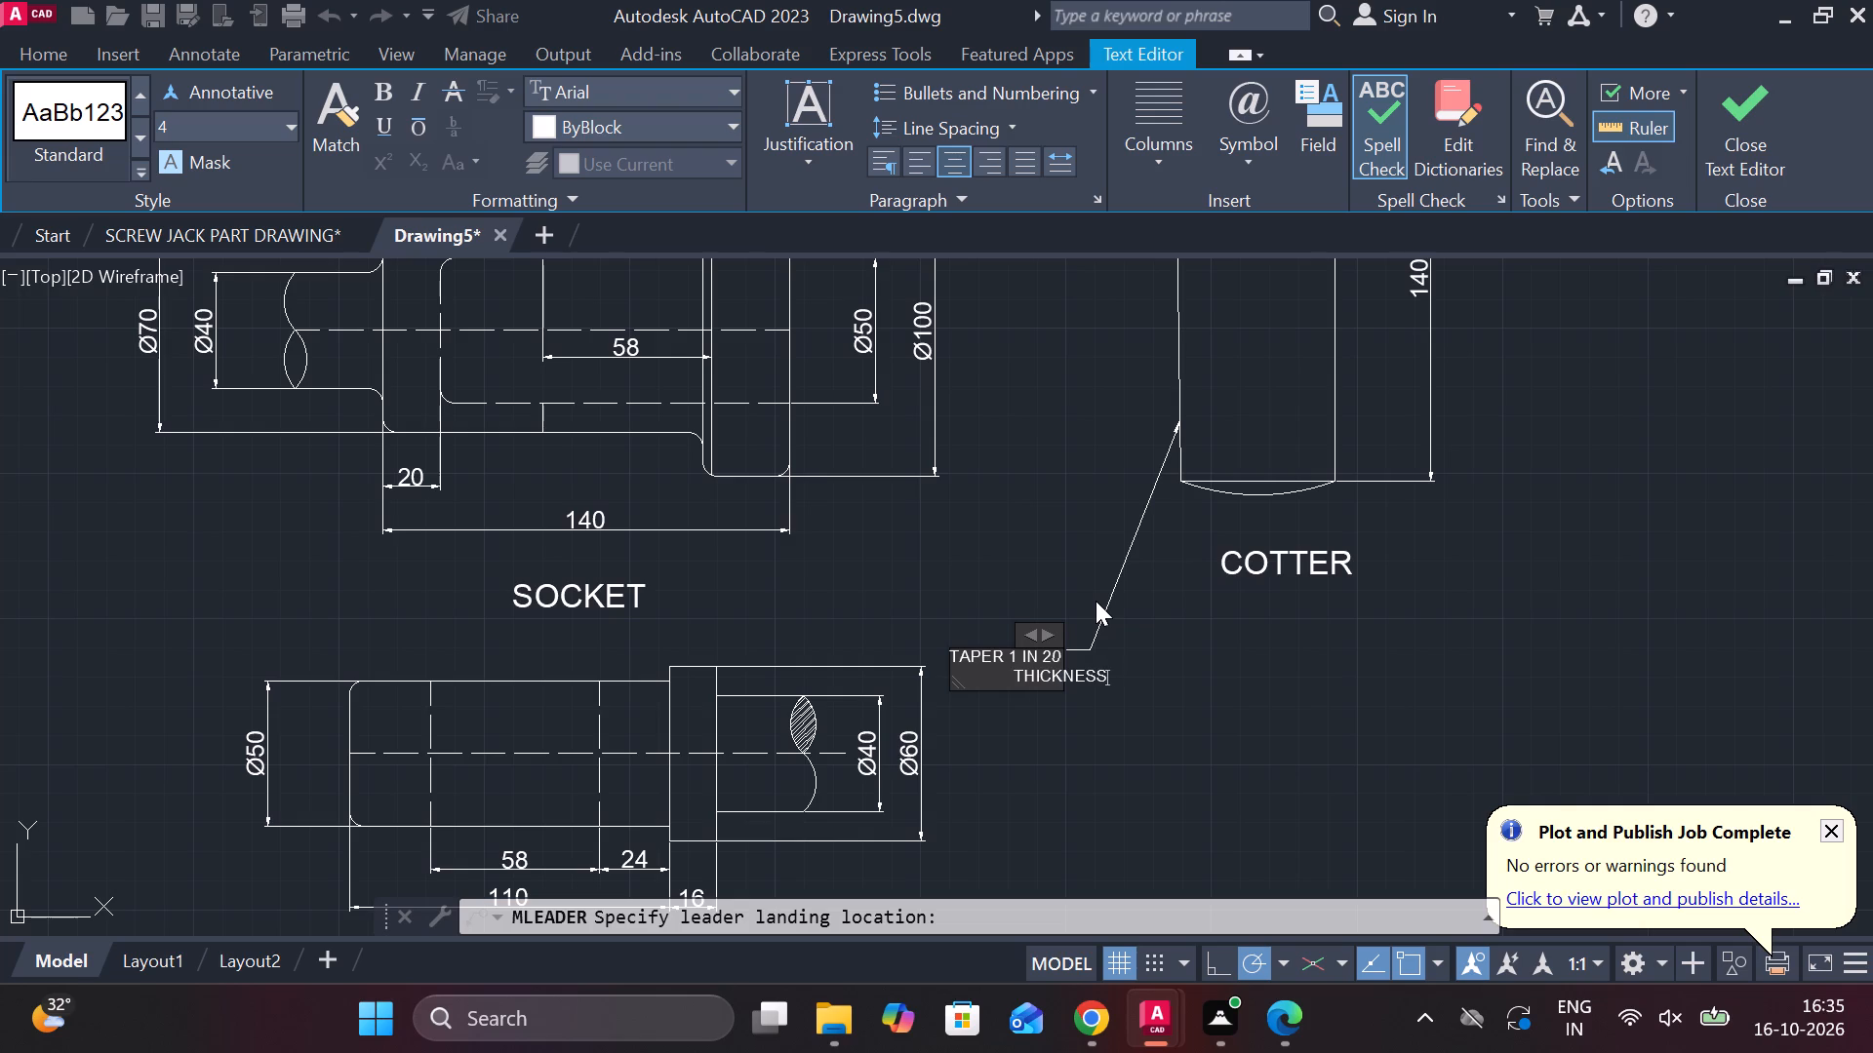
pyautogui.press('space')
pyautogui.write('14')
pyautogui.click(1743, 119)
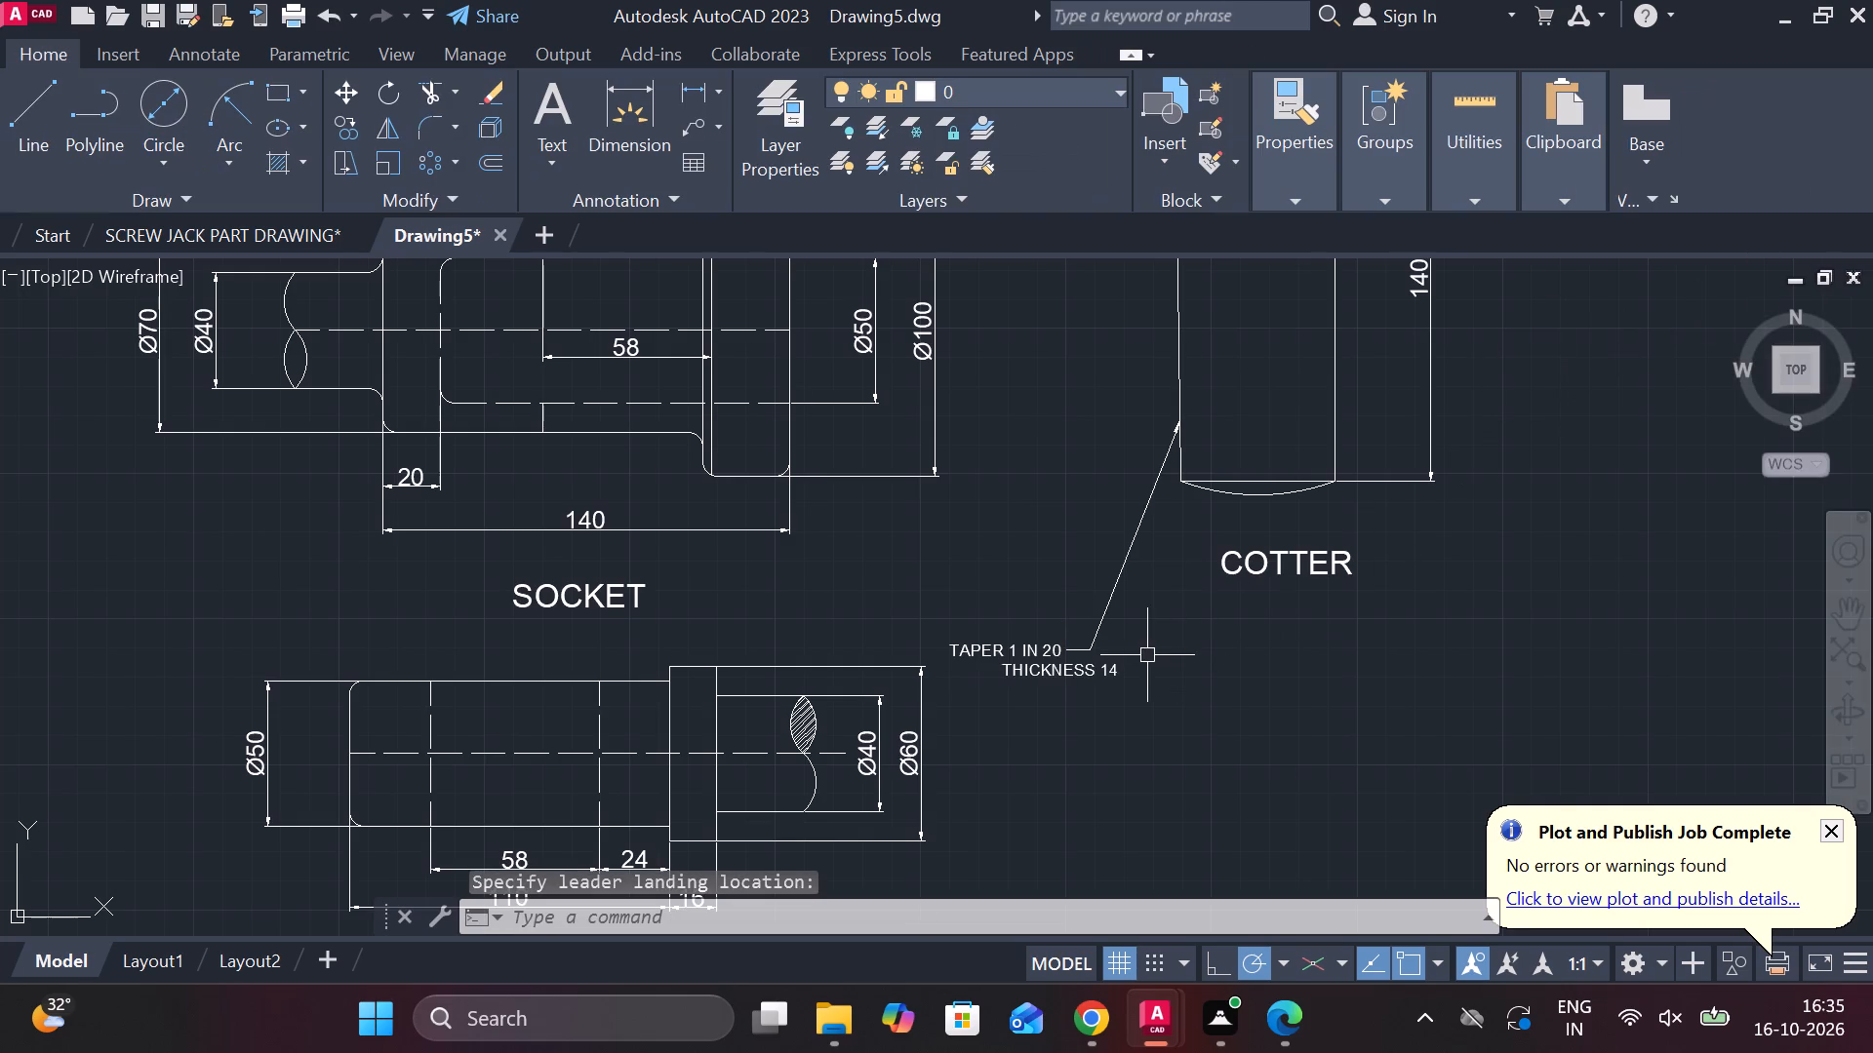
# Lengthen the cotter leader's landing line and reposition its TAPER 1 IN 20 / THICKNESS 14 note between the socket drawing and the COTTER label.
pyautogui.moveTo(1150, 652); pyautogui.dragTo(1176, 638, button='middle')
pyautogui.scroll(-1, 1176, 638)
pyautogui.click(1134, 655)
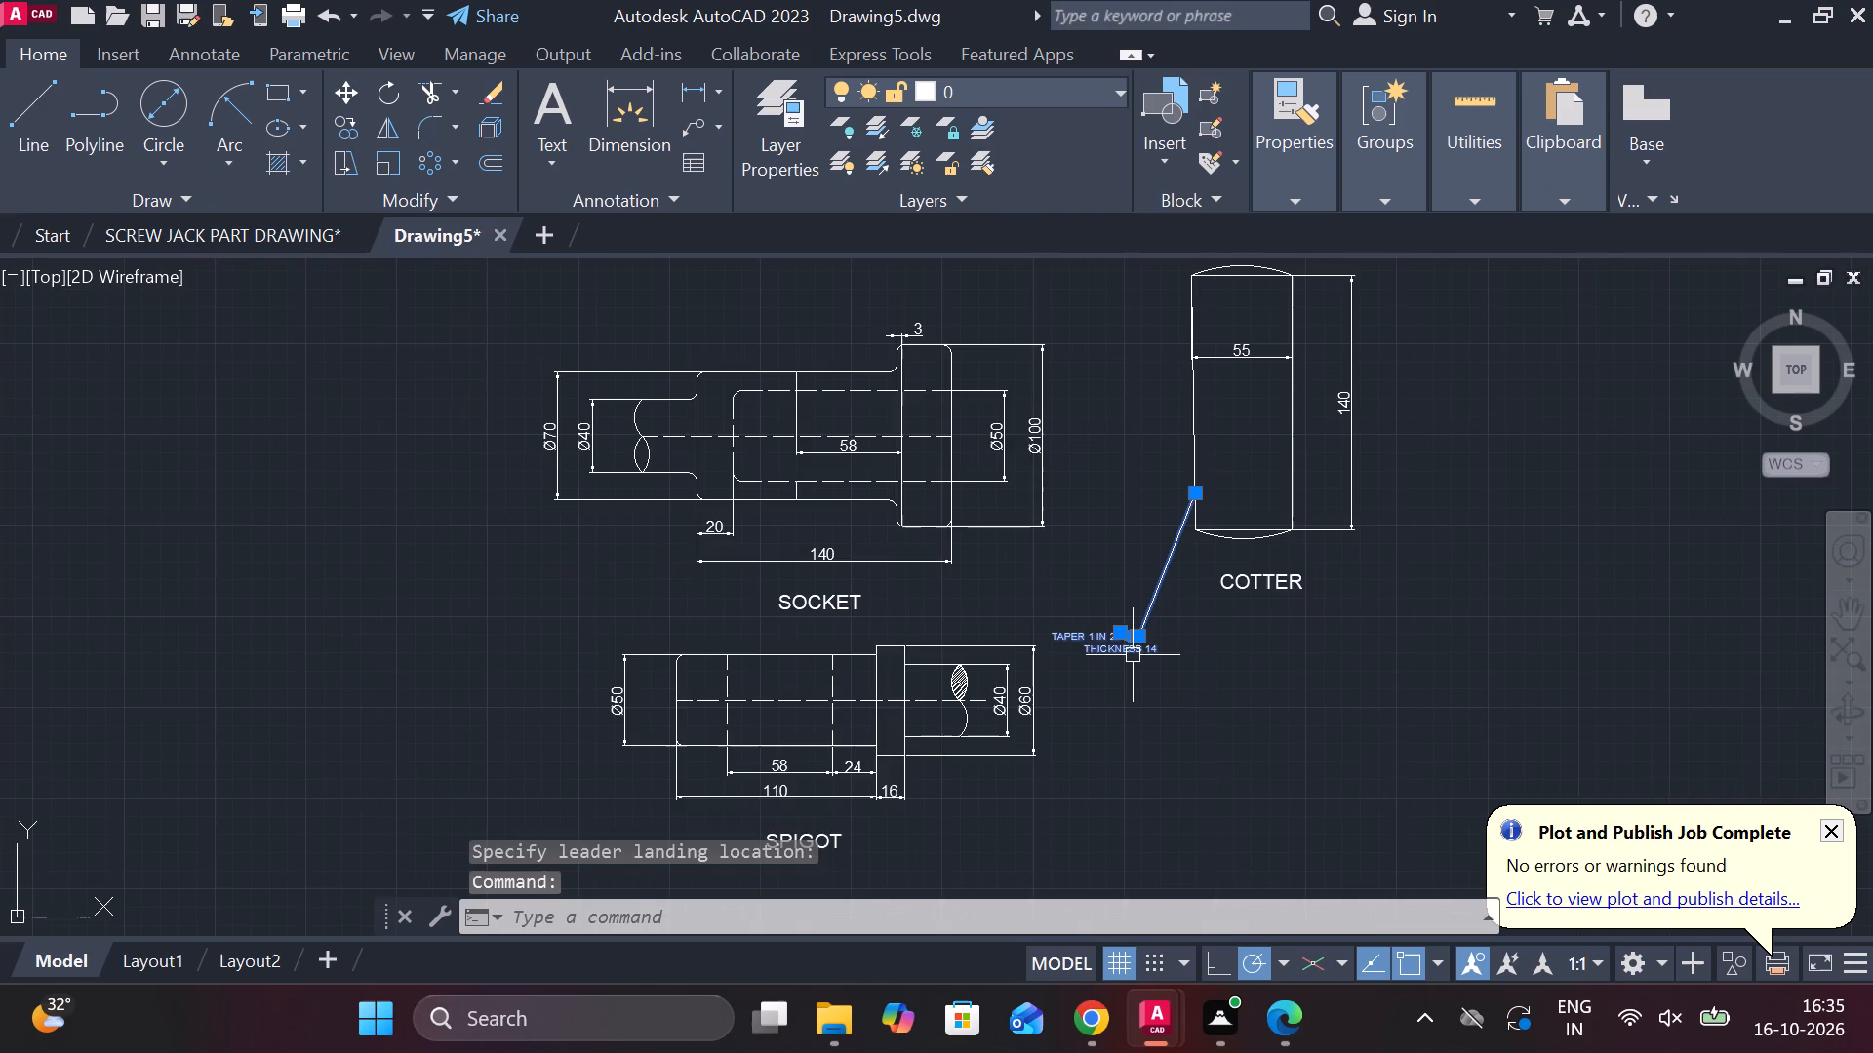
pyautogui.scroll(2, 1129, 654)
pyautogui.click(1151, 618)
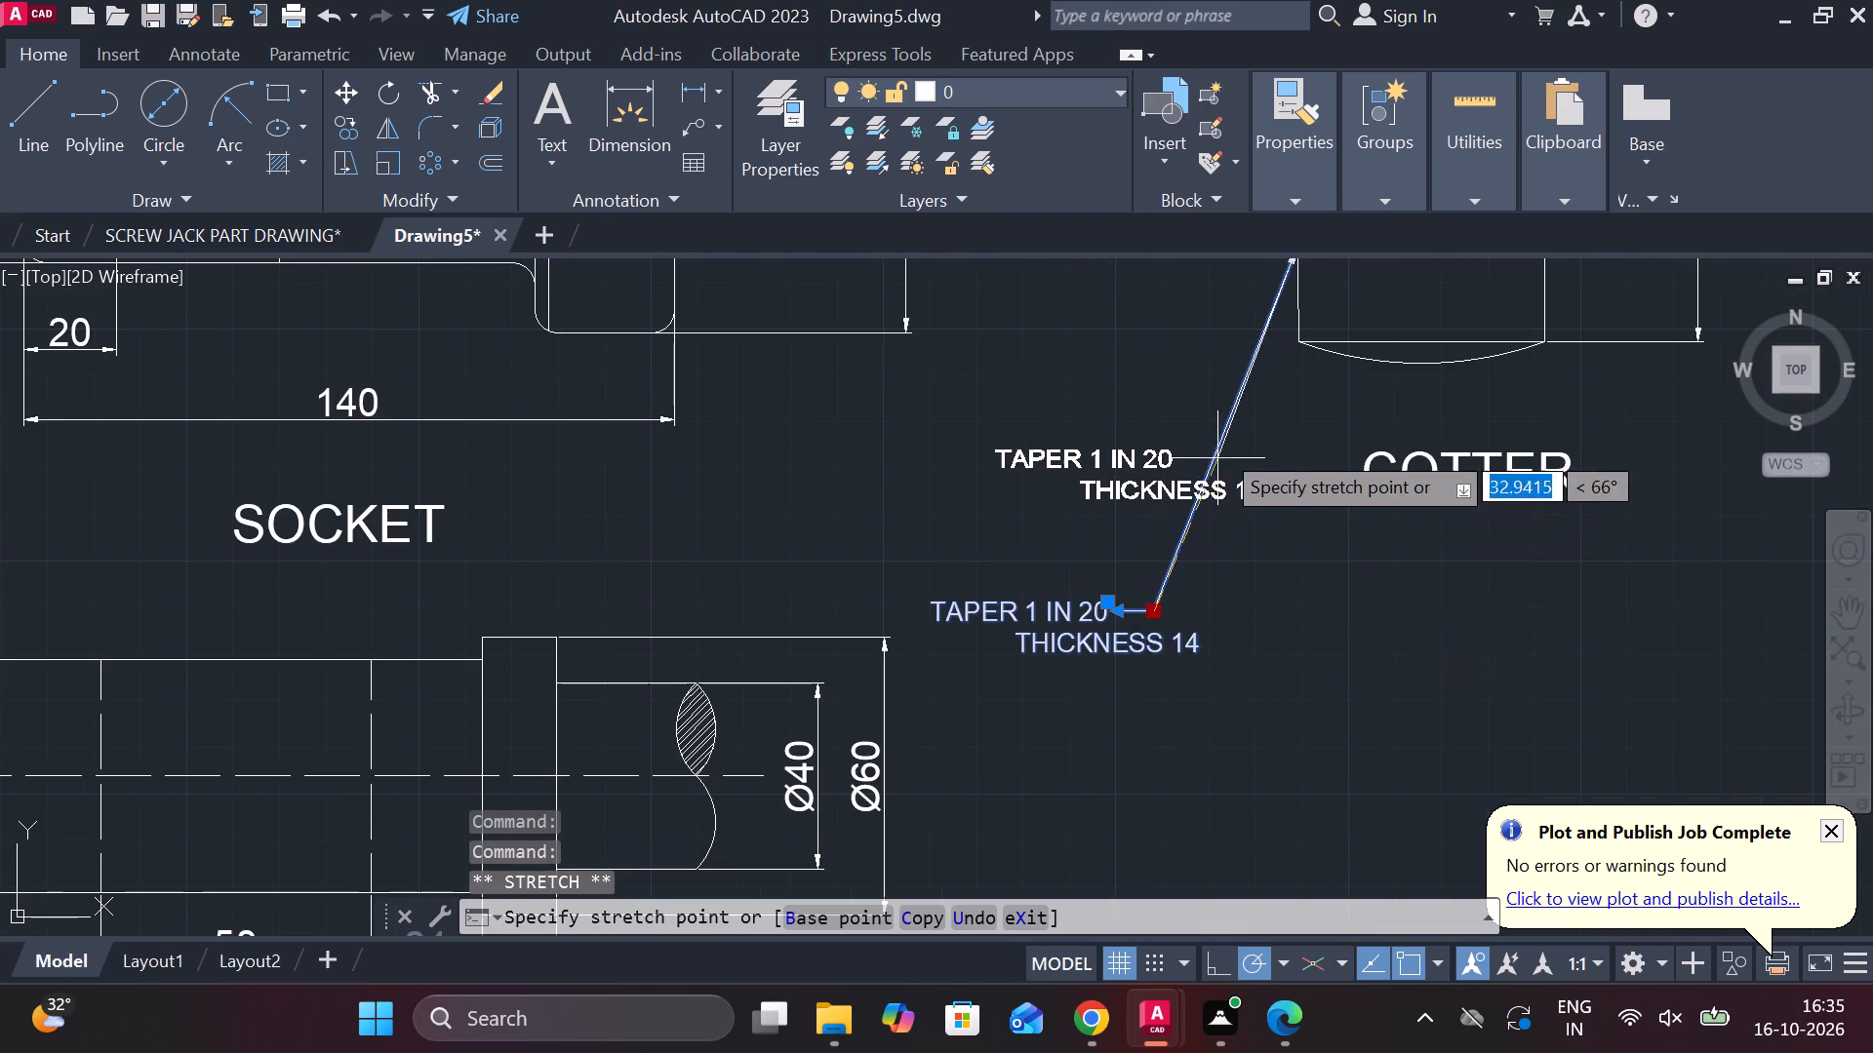
pyautogui.click(1249, 378)
pyautogui.moveTo(1242, 433); pyautogui.dragTo(1110, 708, button='middle')
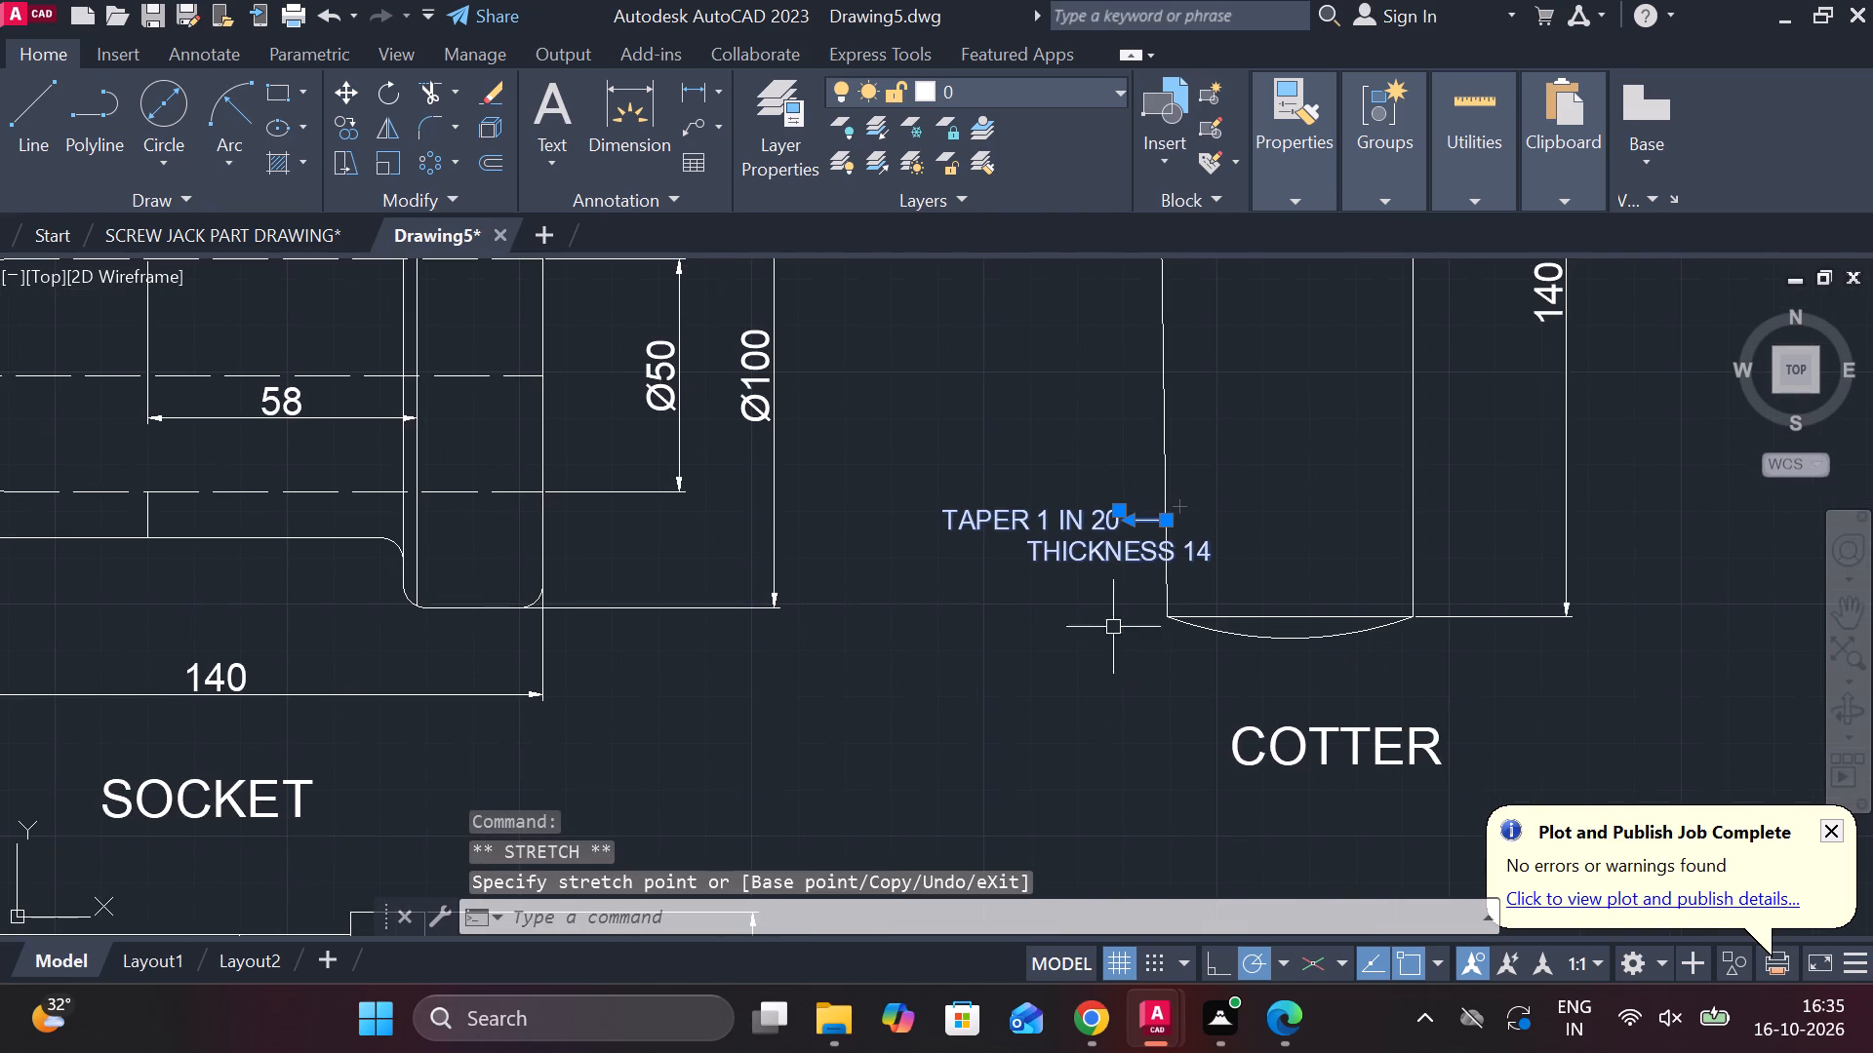
pyautogui.click(1132, 525)
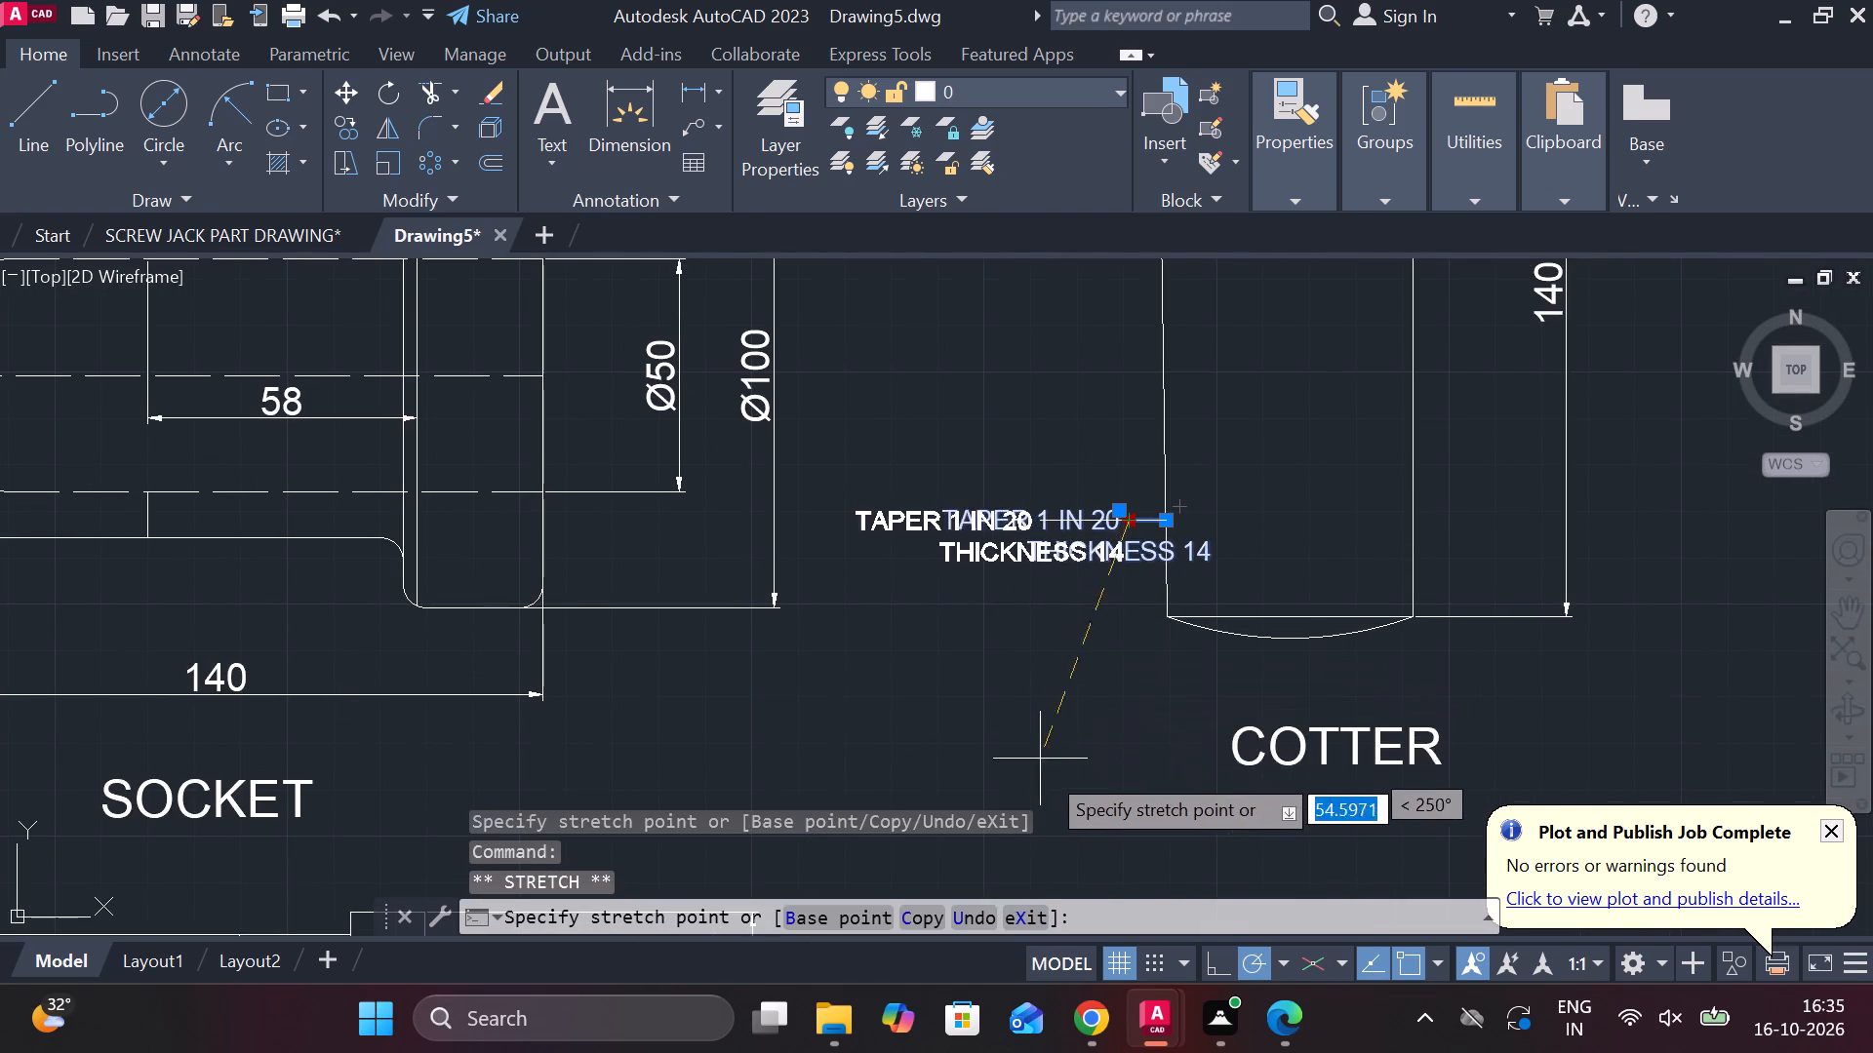
pyautogui.click(1051, 717)
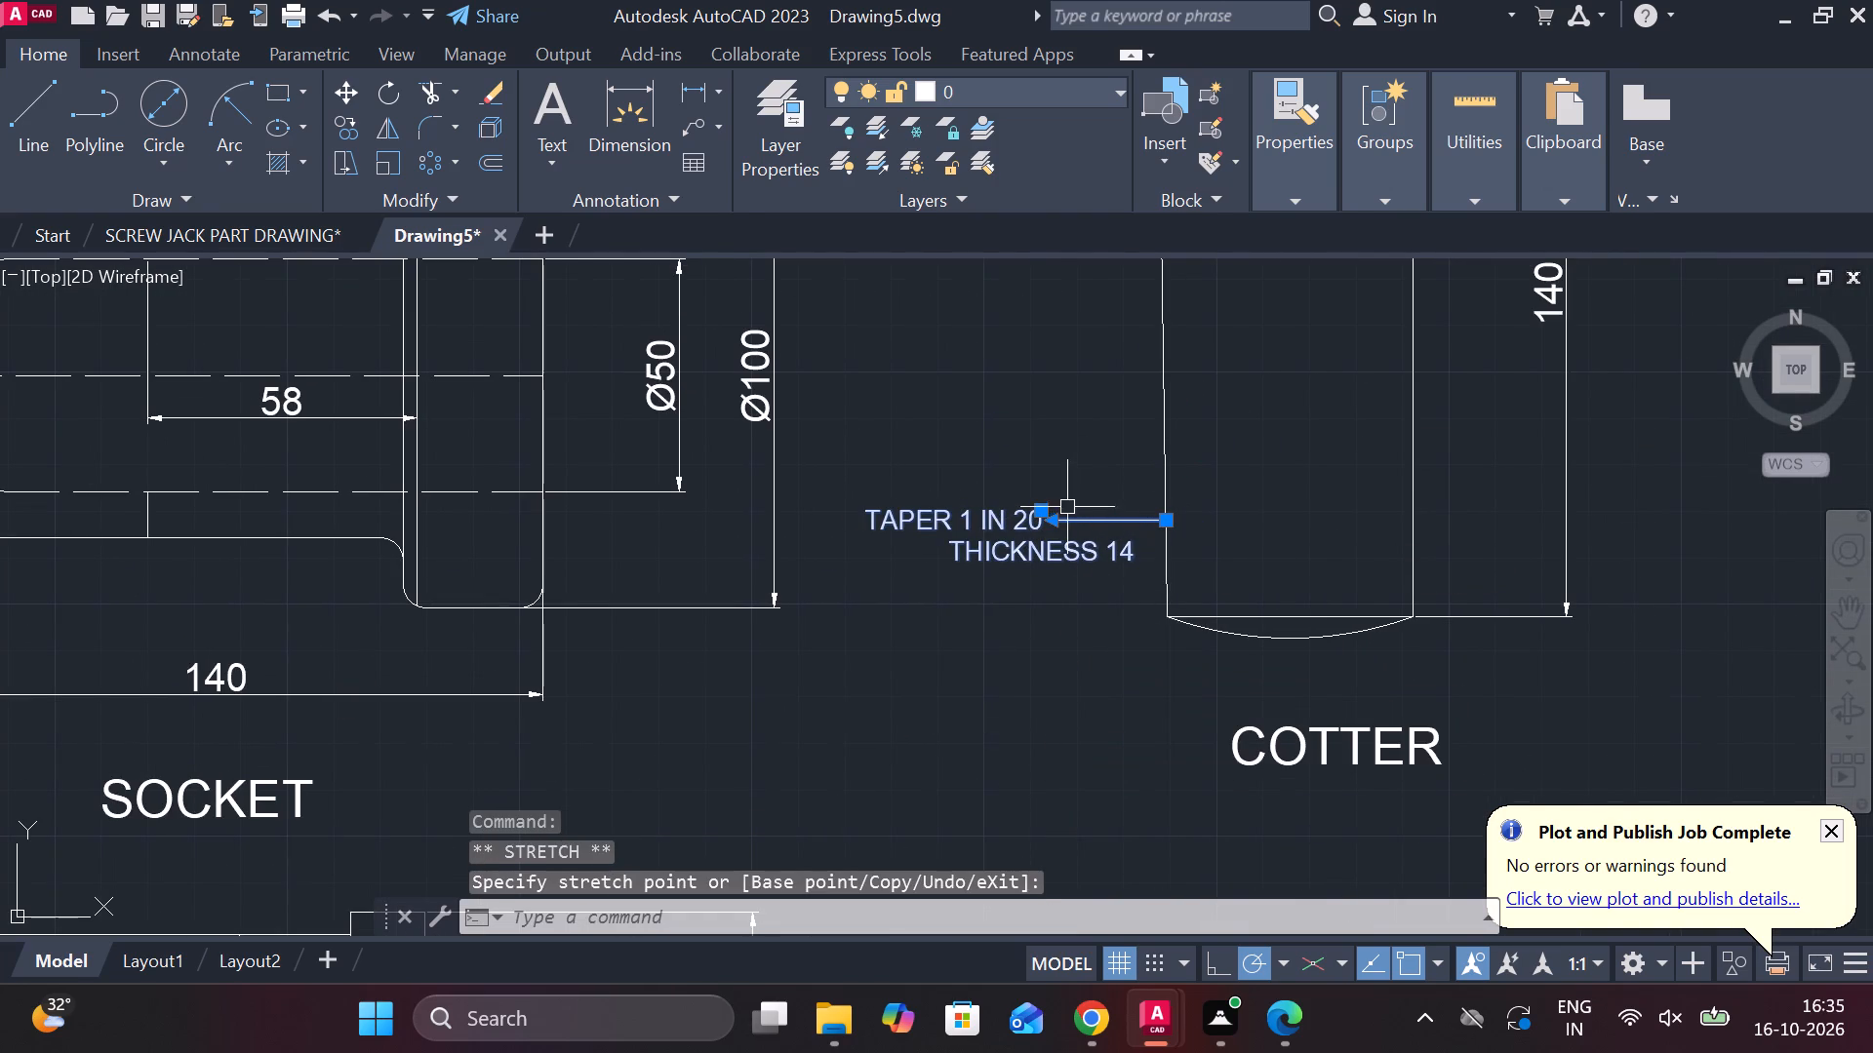
pyautogui.click(1047, 507)
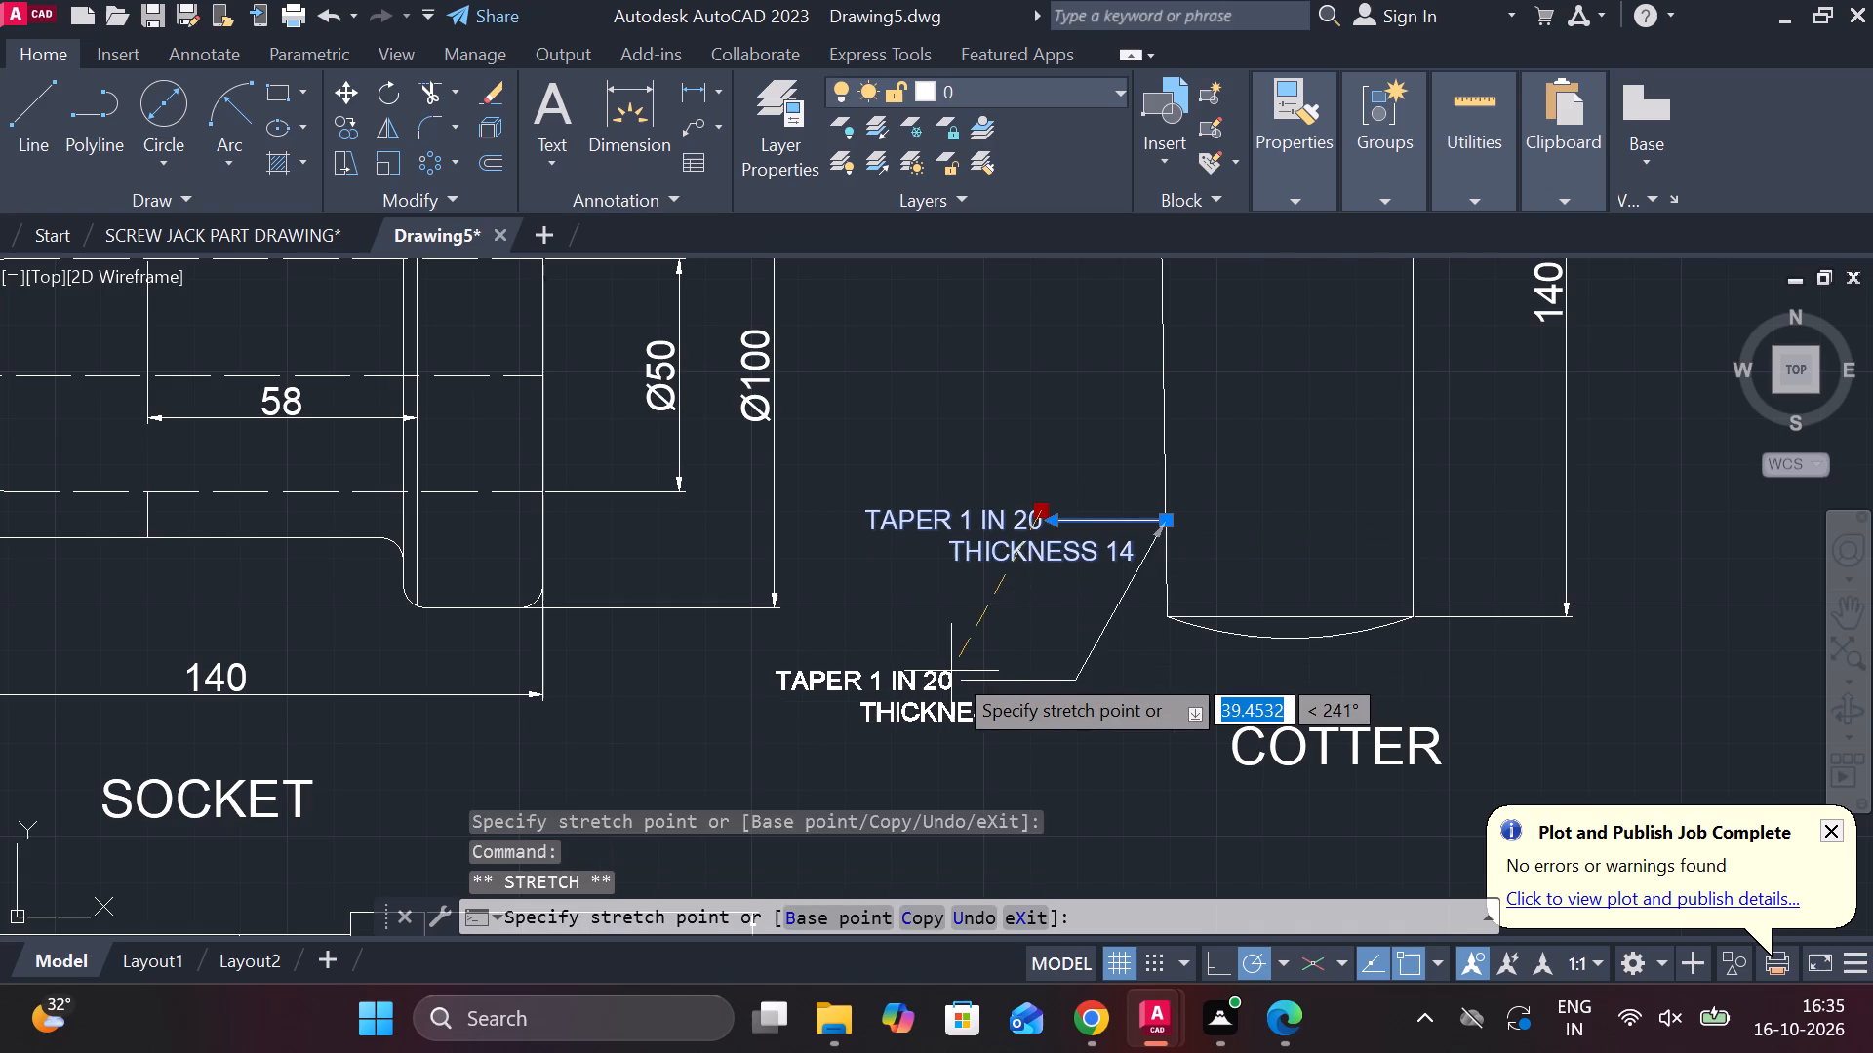
pyautogui.click(951, 671)
pyautogui.scroll(-1, 951, 671)
pyautogui.press('Escape')
pyautogui.scroll(-1, 1350, 637)
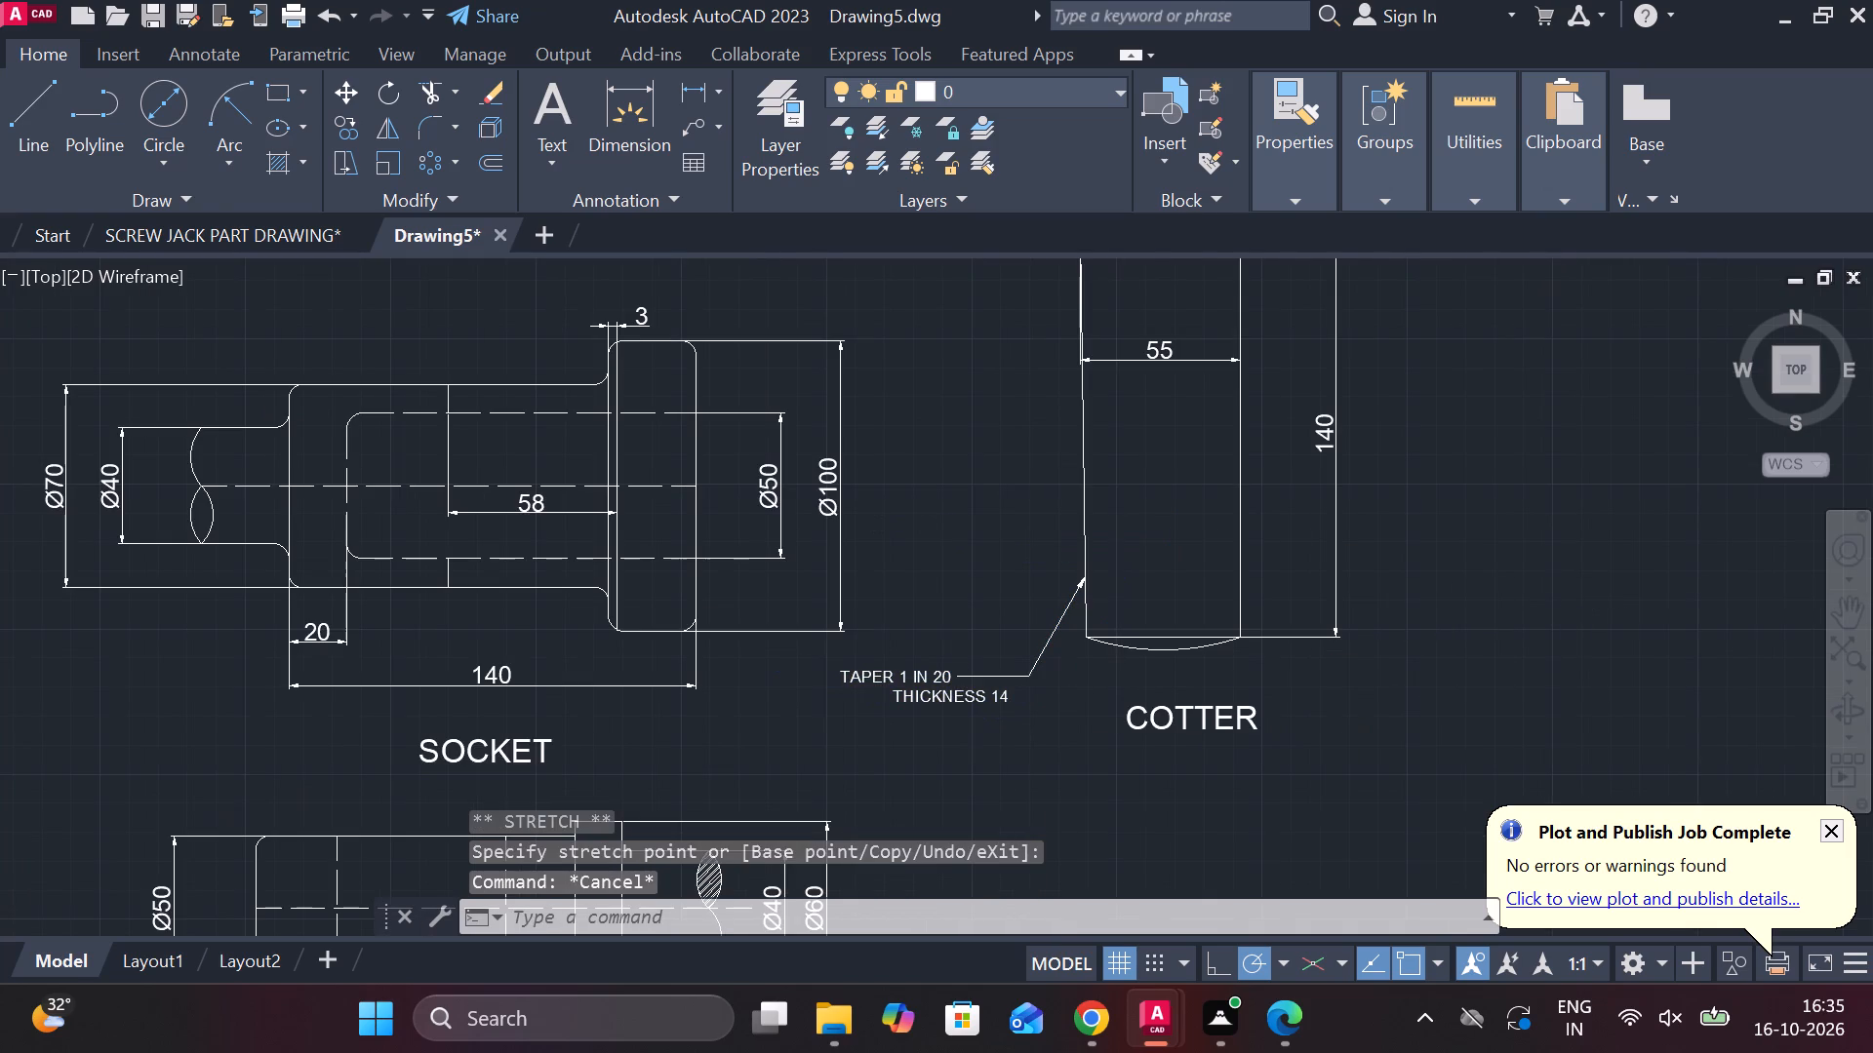
# Draw a rectangle in the empty space below the COTTER label, beside the spigot drawing.
pyautogui.moveTo(1350, 637); pyautogui.dragTo(1266, 578, button='middle')
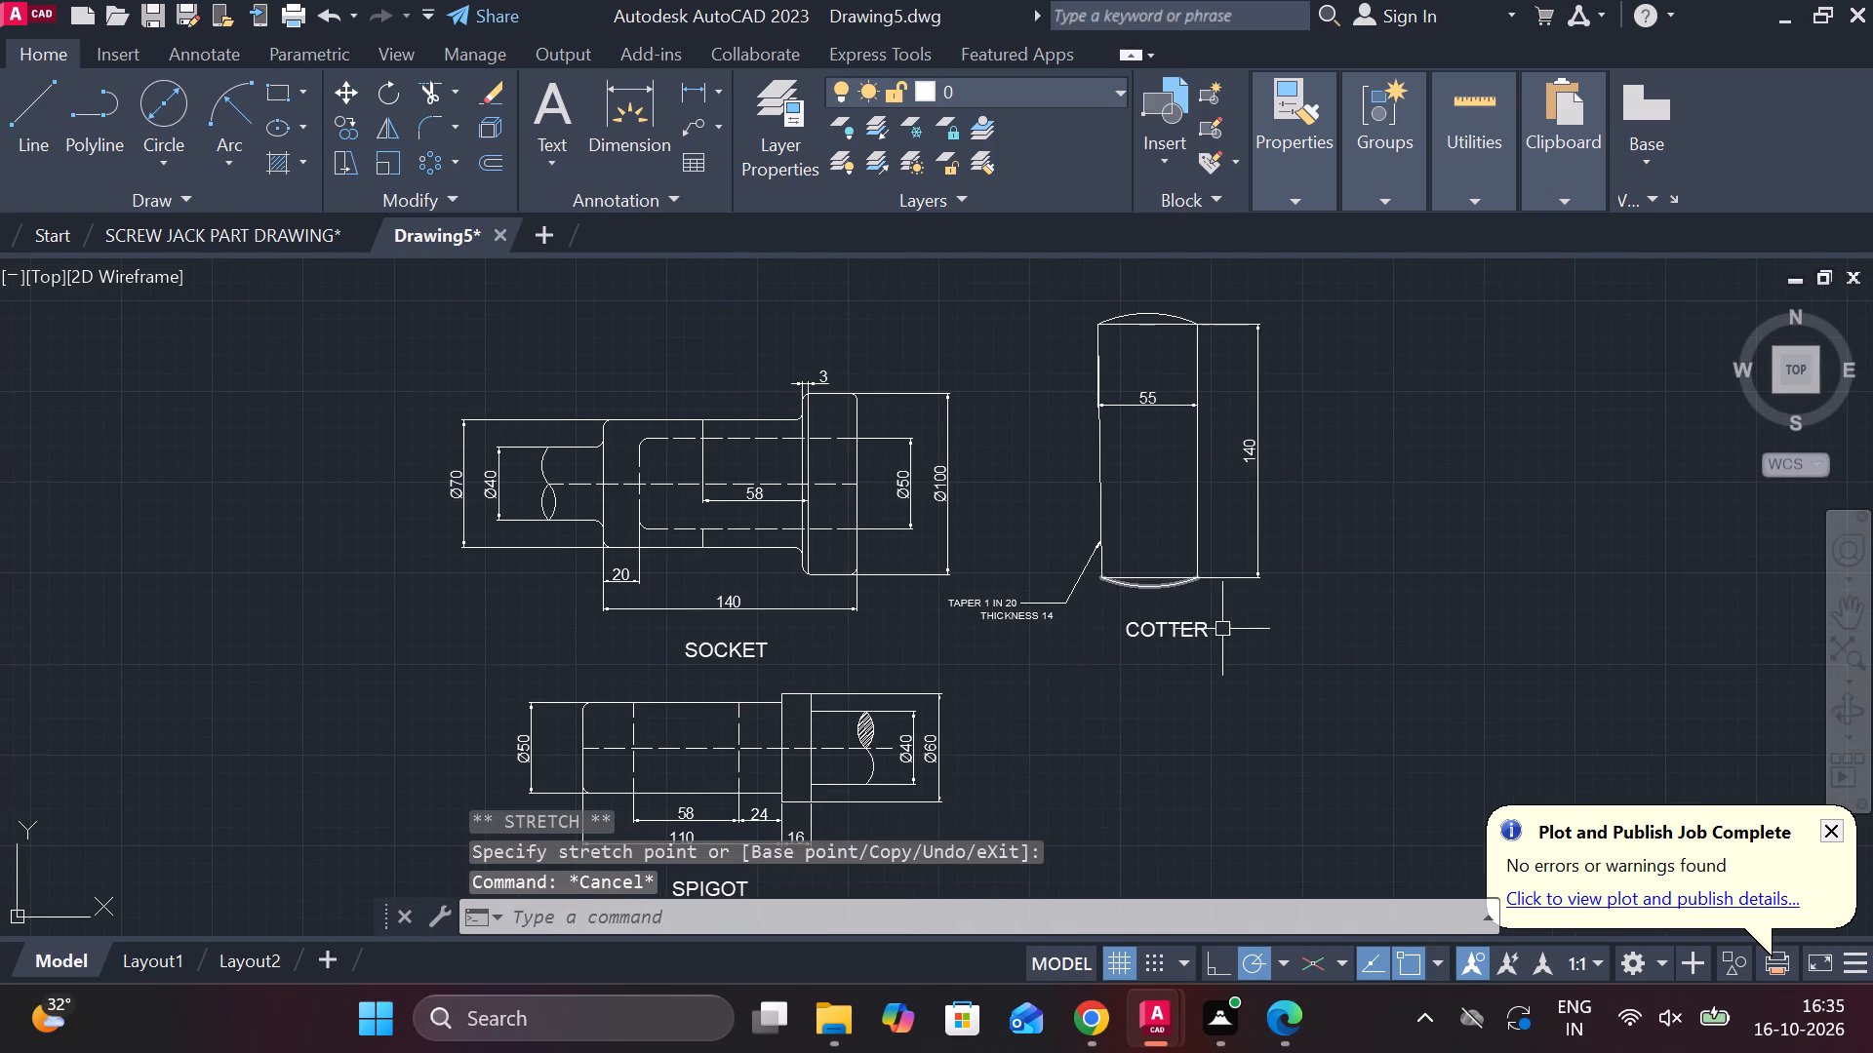
pyautogui.moveTo(1228, 632); pyautogui.dragTo(1177, 556, button='middle')
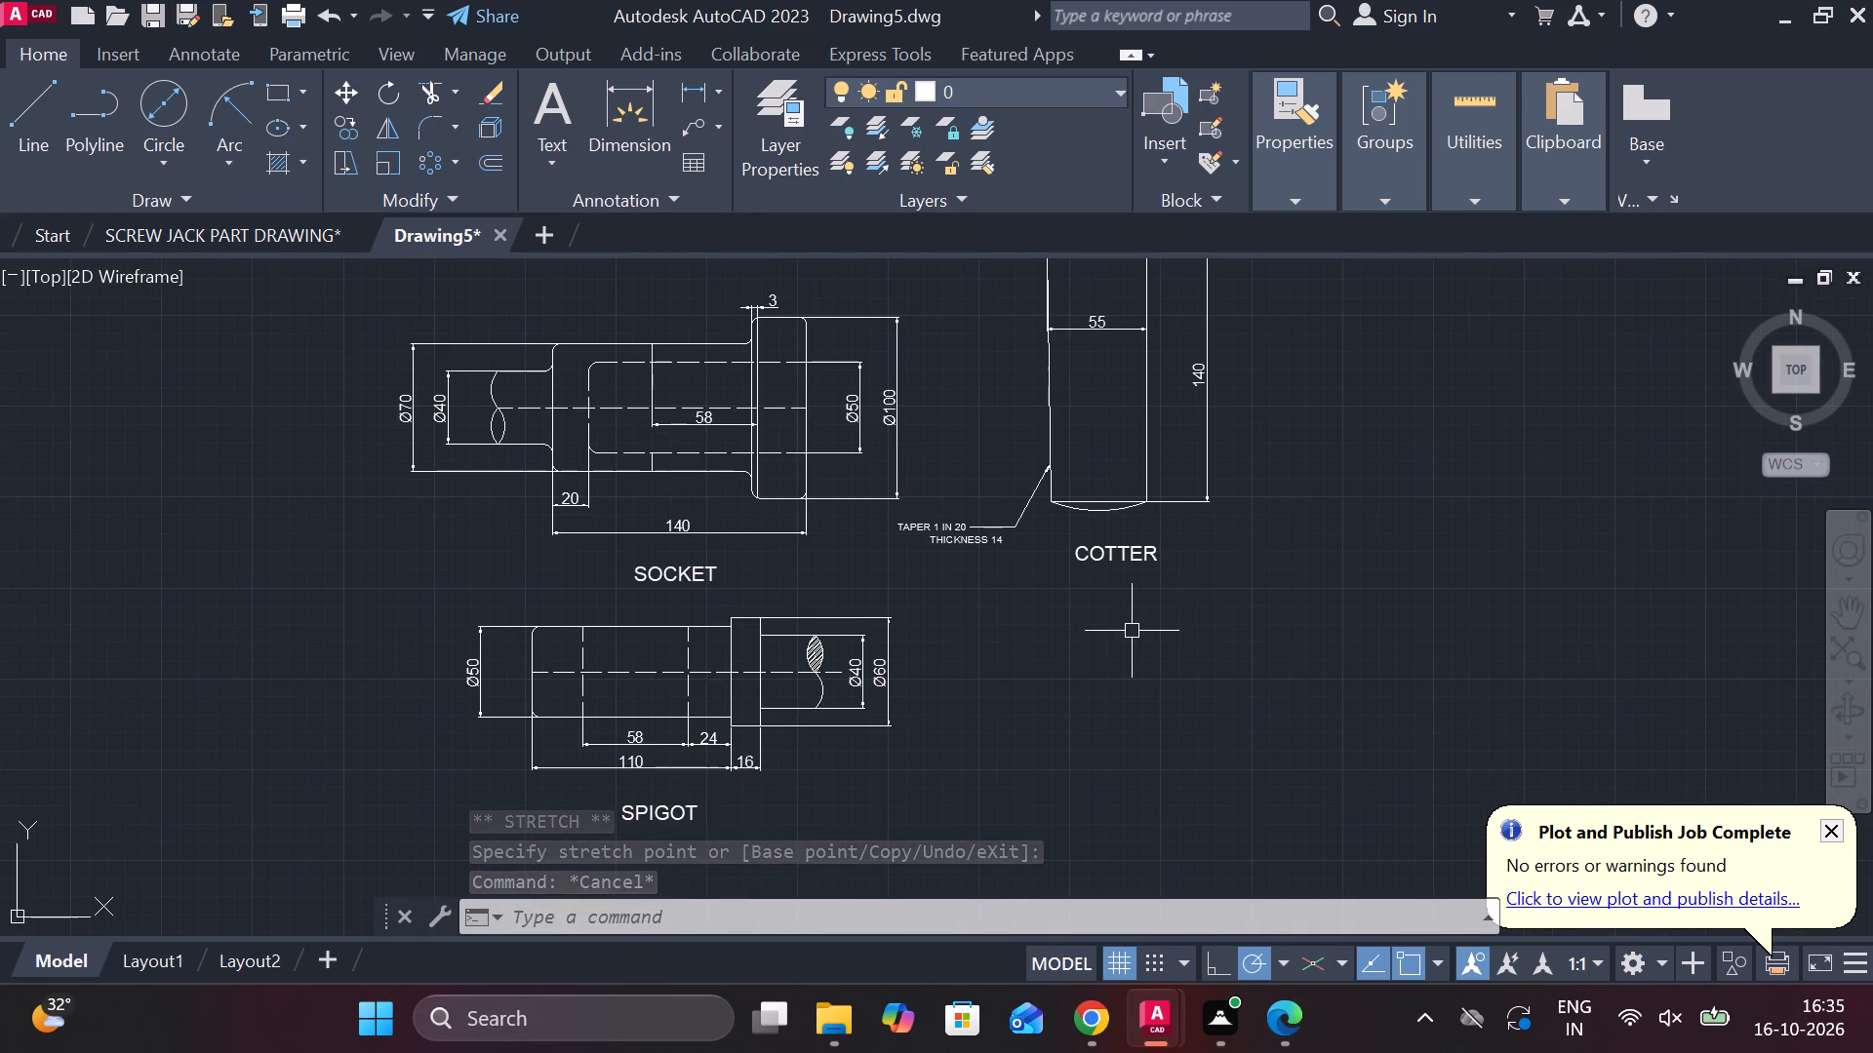
pyautogui.scroll(-1, 1132, 631)
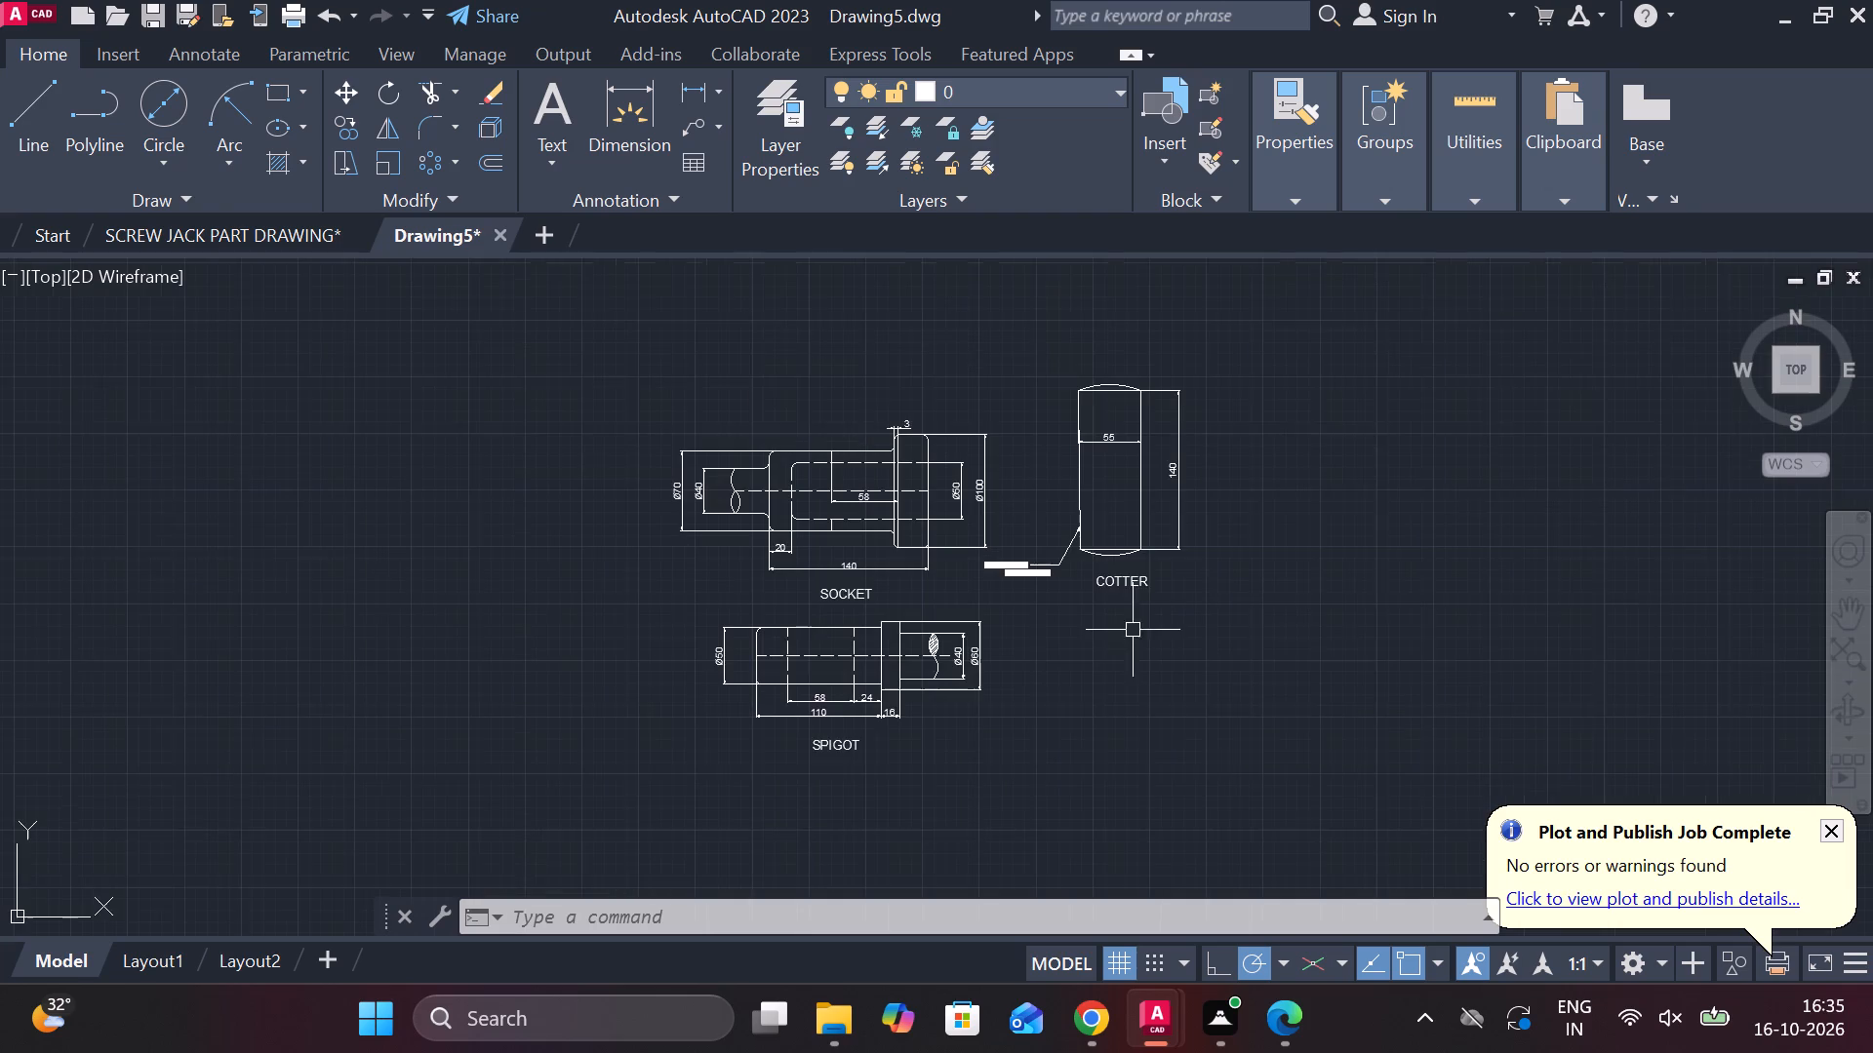
pyautogui.moveTo(1119, 636); pyautogui.dragTo(1090, 618, button='middle')
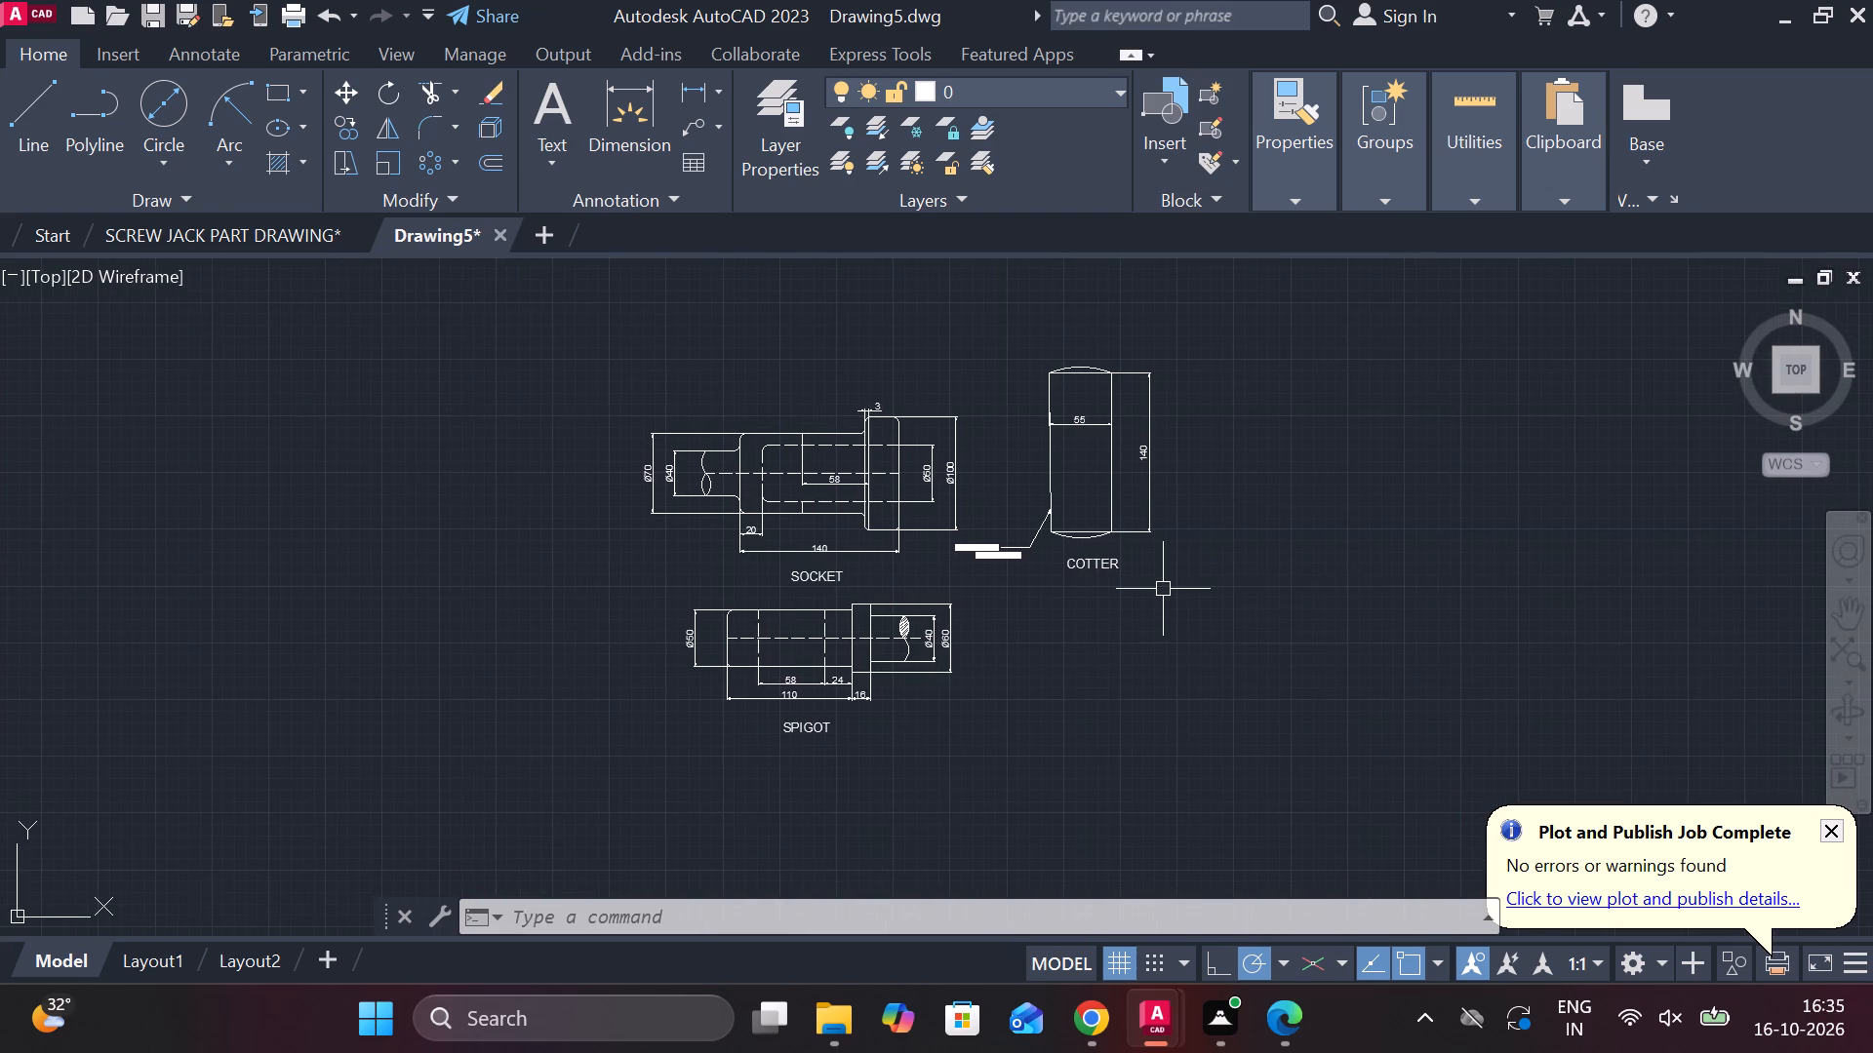
pyautogui.moveTo(1184, 570); pyautogui.dragTo(864, 658, button='middle')
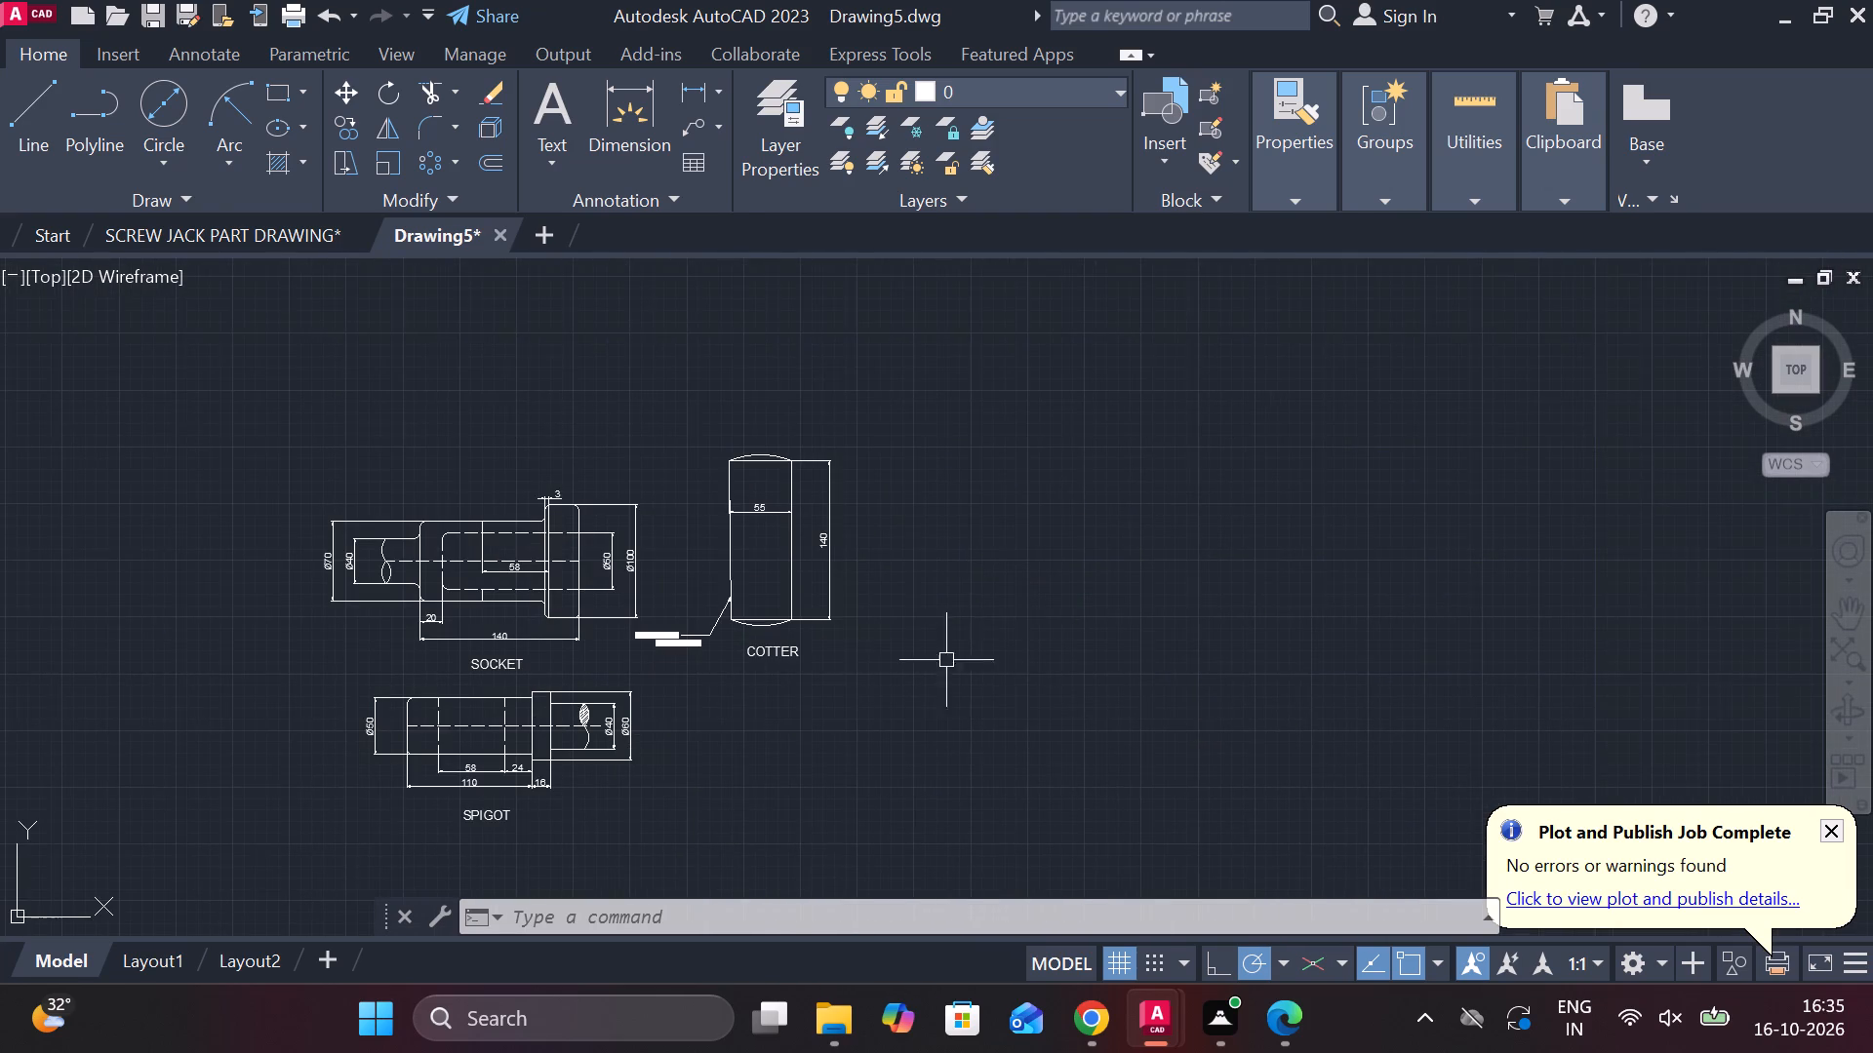
pyautogui.click(274, 95)
pyautogui.scroll(2, 761, 588)
pyautogui.moveTo(835, 674); pyautogui.dragTo(971, 469, button='middle')
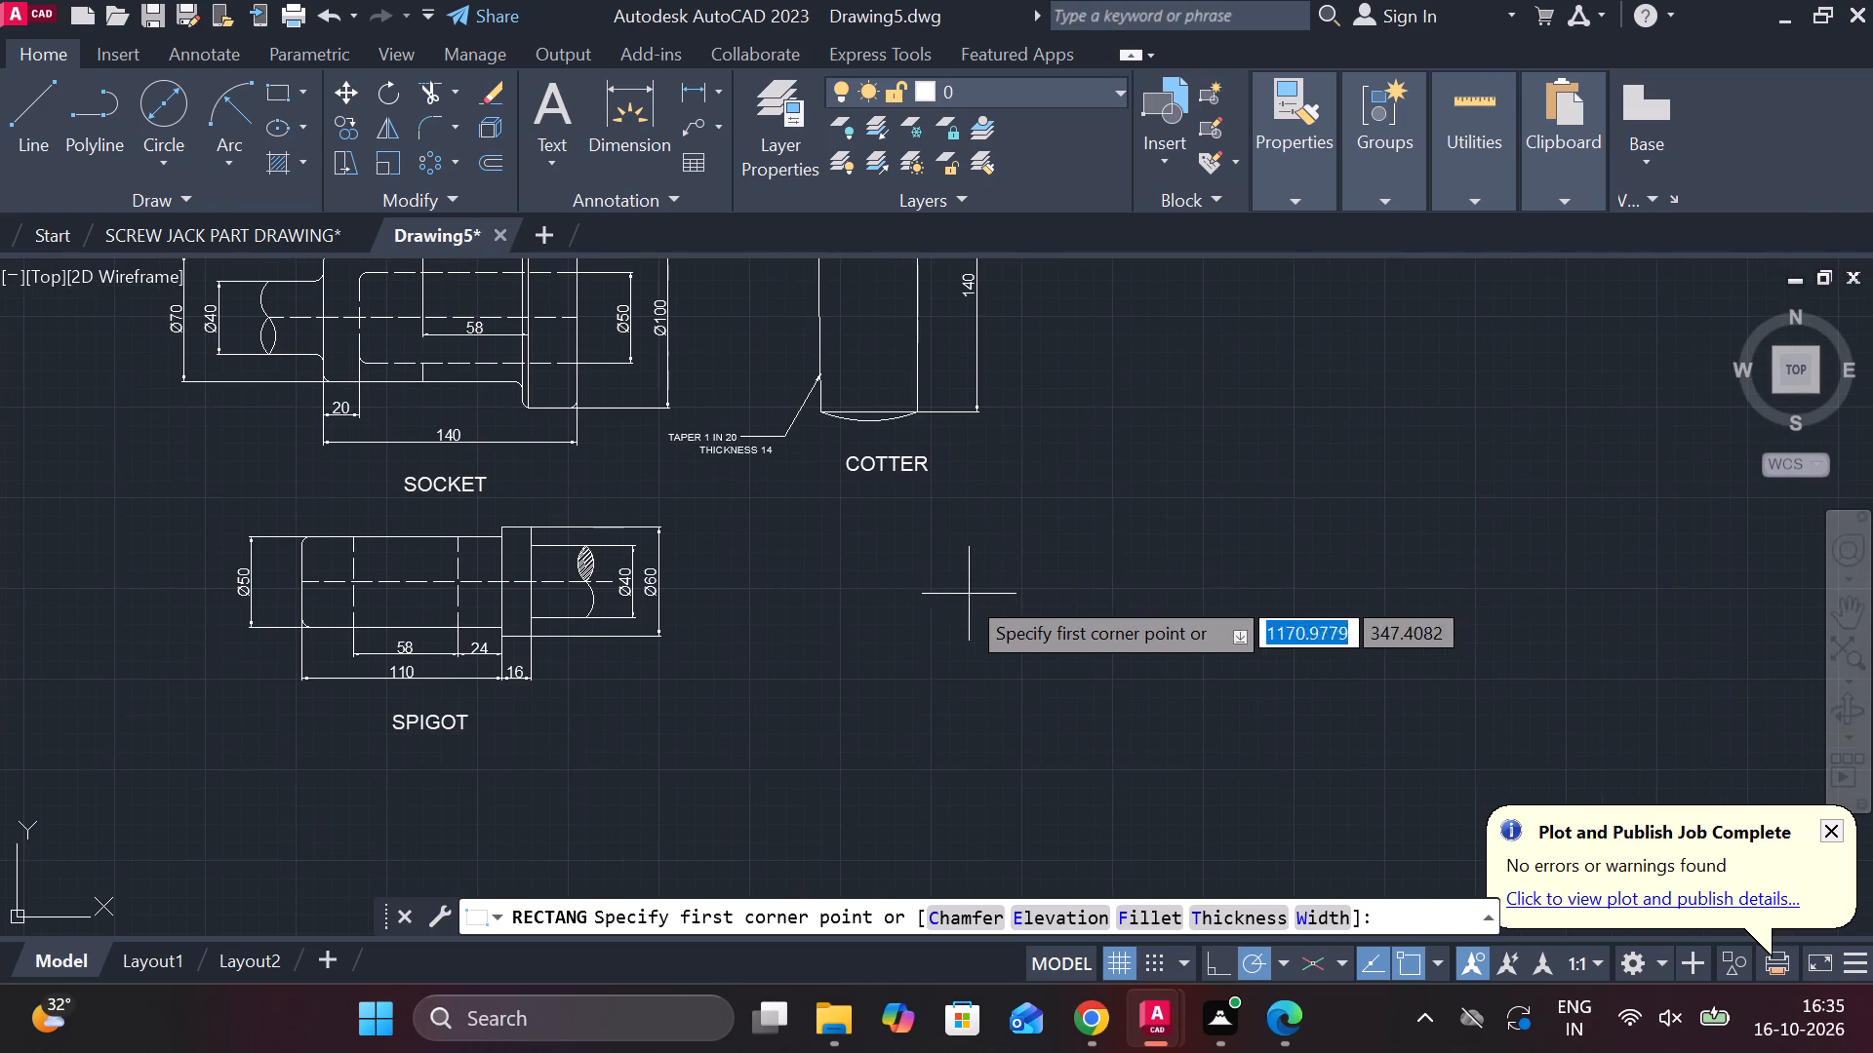
pyautogui.middleClick(1096, 494)
pyautogui.moveTo(859, 577); pyautogui.dragTo(877, 555, button='middle')
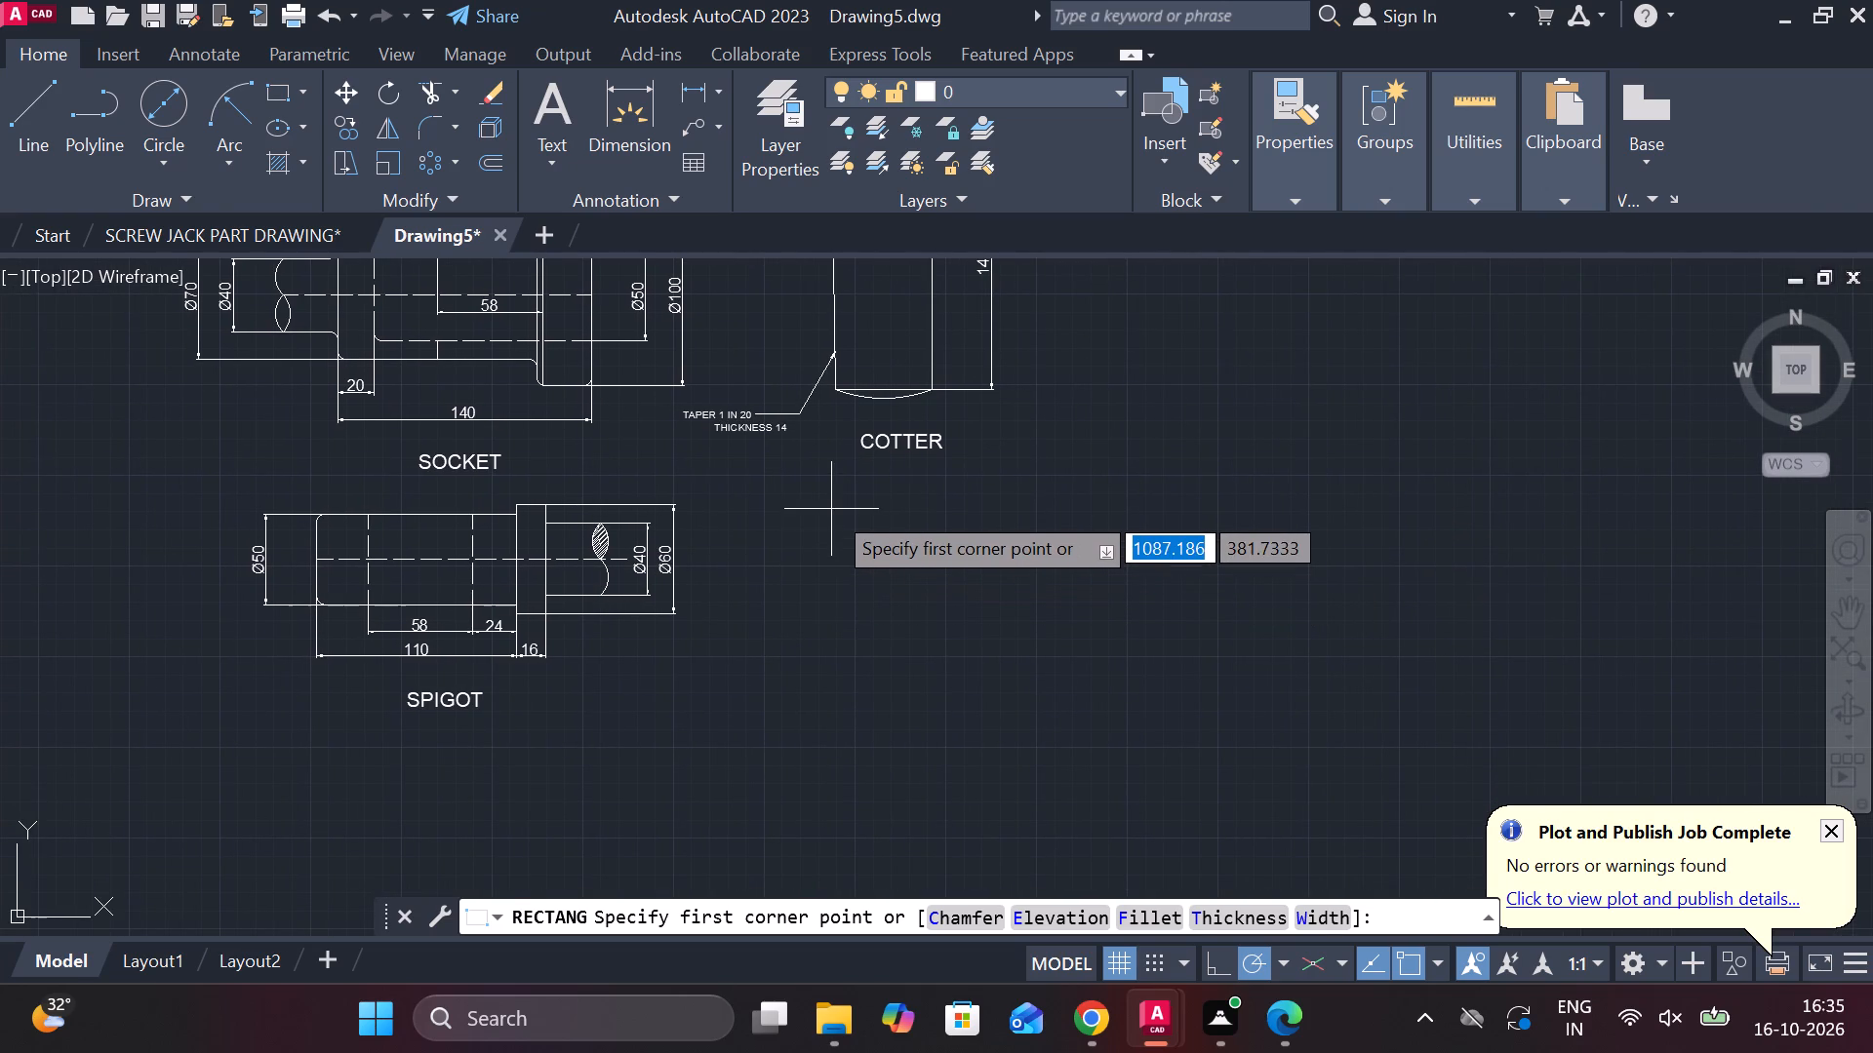
pyautogui.click(831, 509)
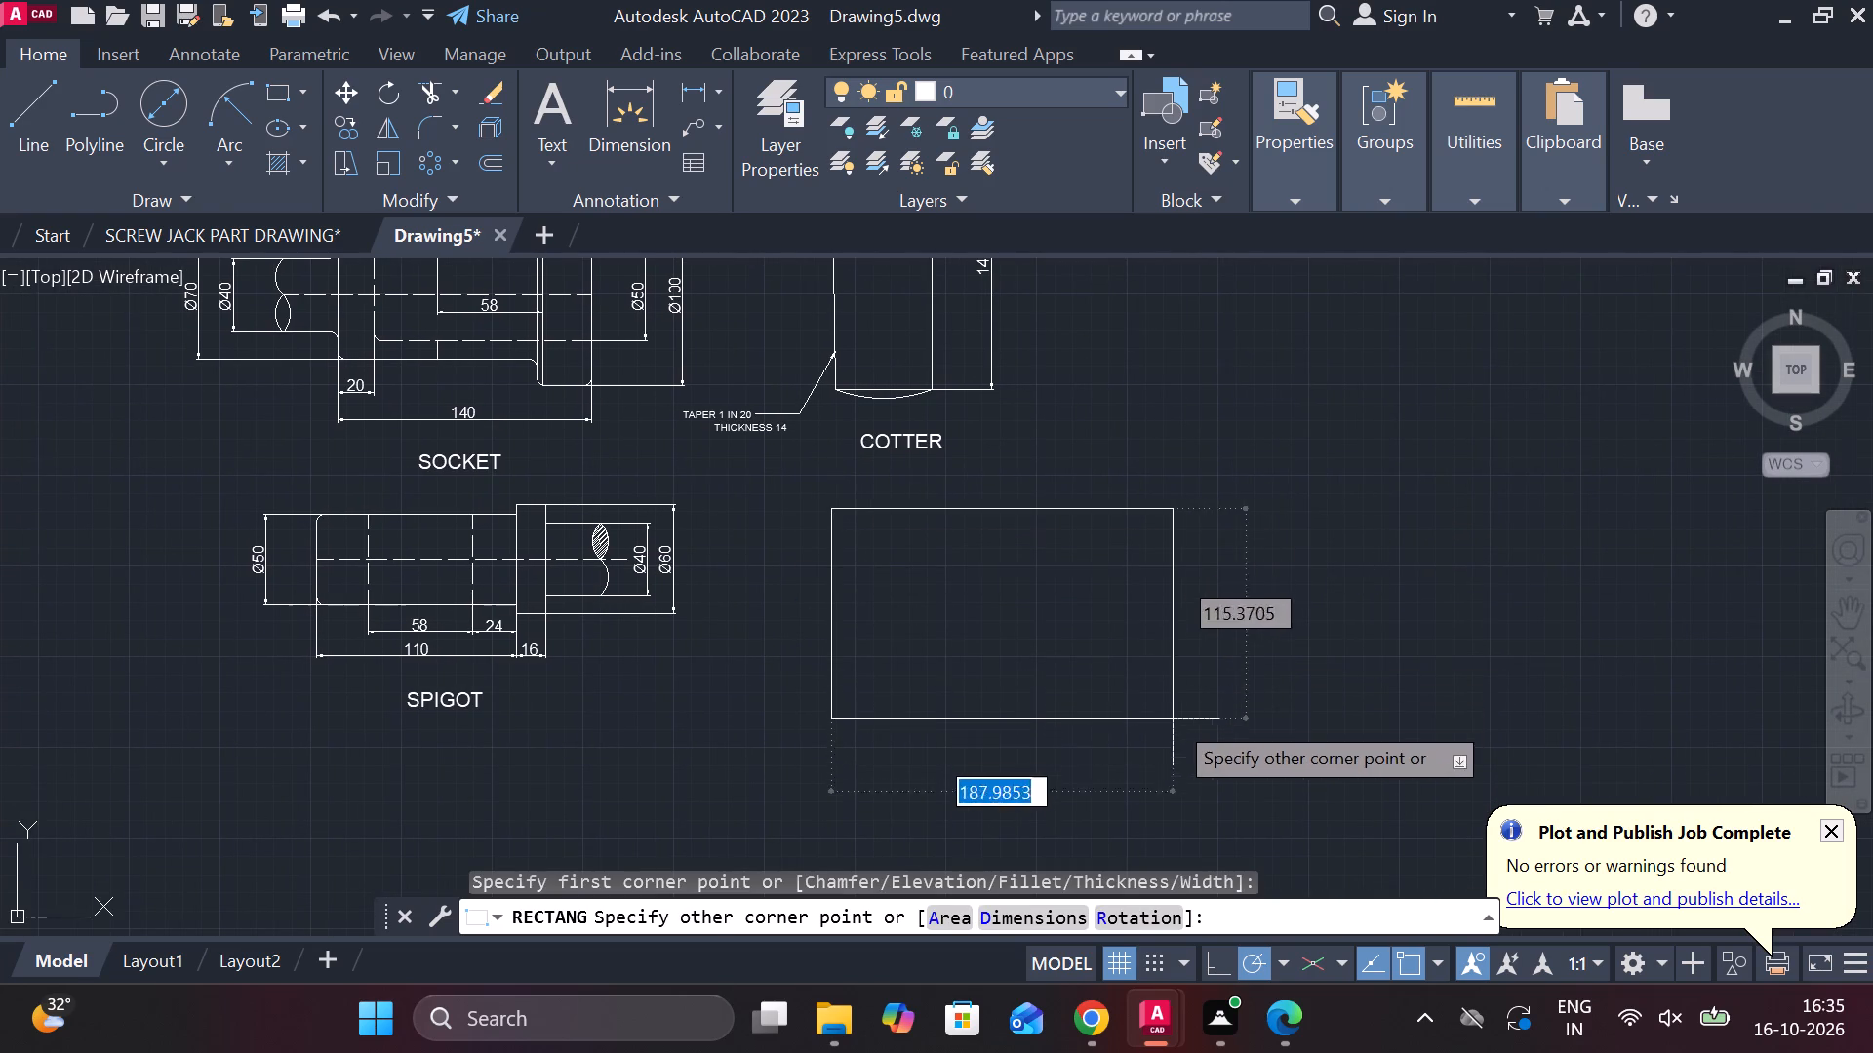
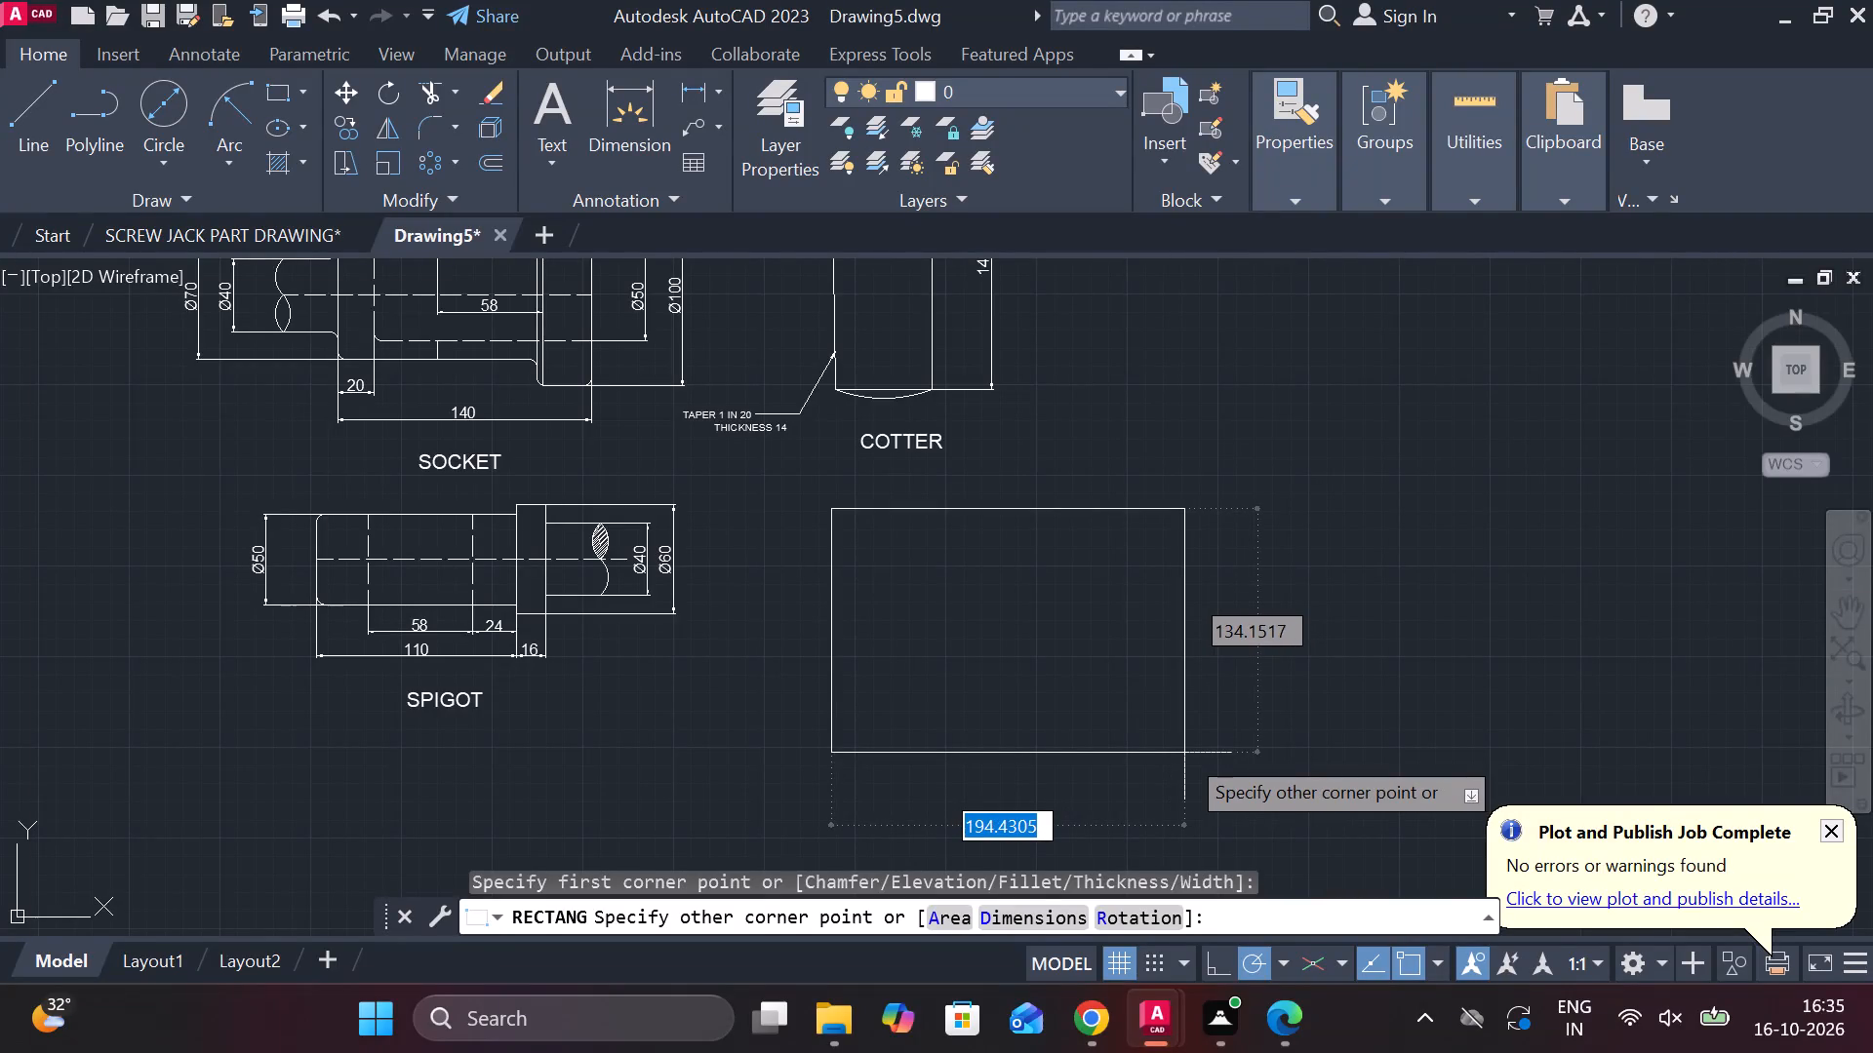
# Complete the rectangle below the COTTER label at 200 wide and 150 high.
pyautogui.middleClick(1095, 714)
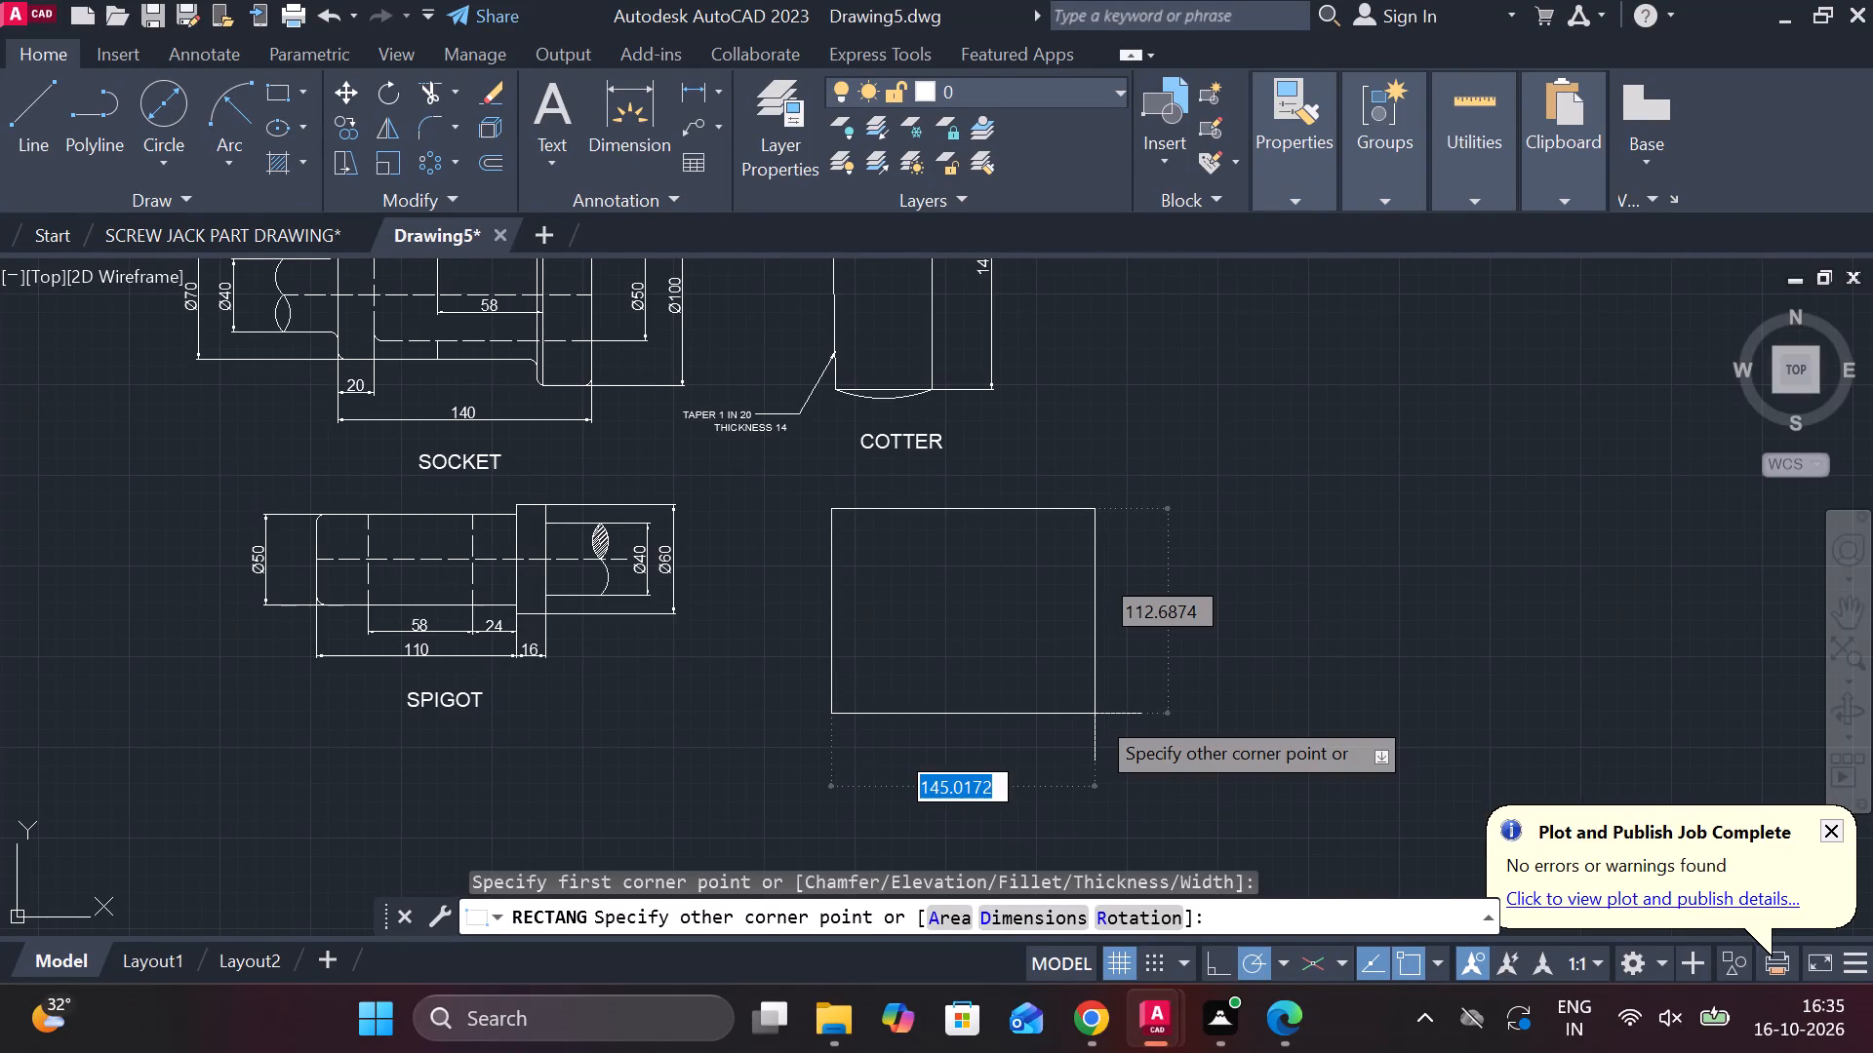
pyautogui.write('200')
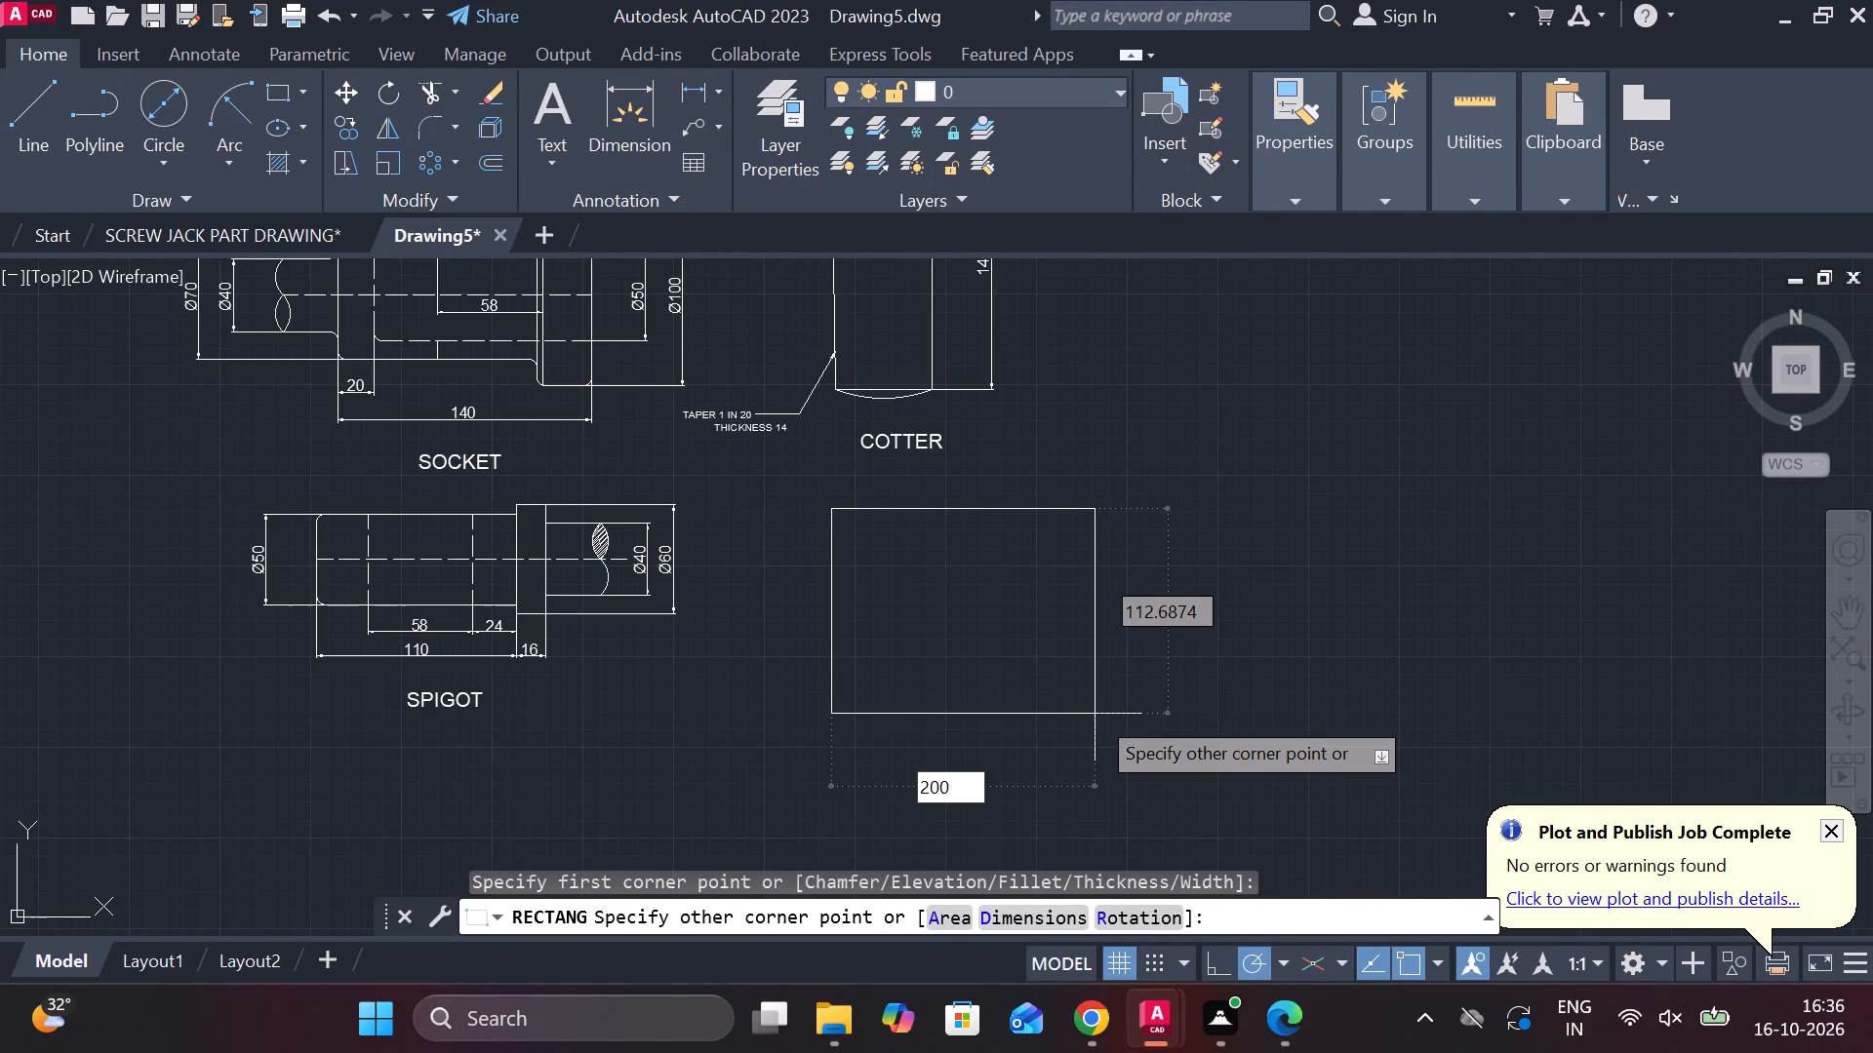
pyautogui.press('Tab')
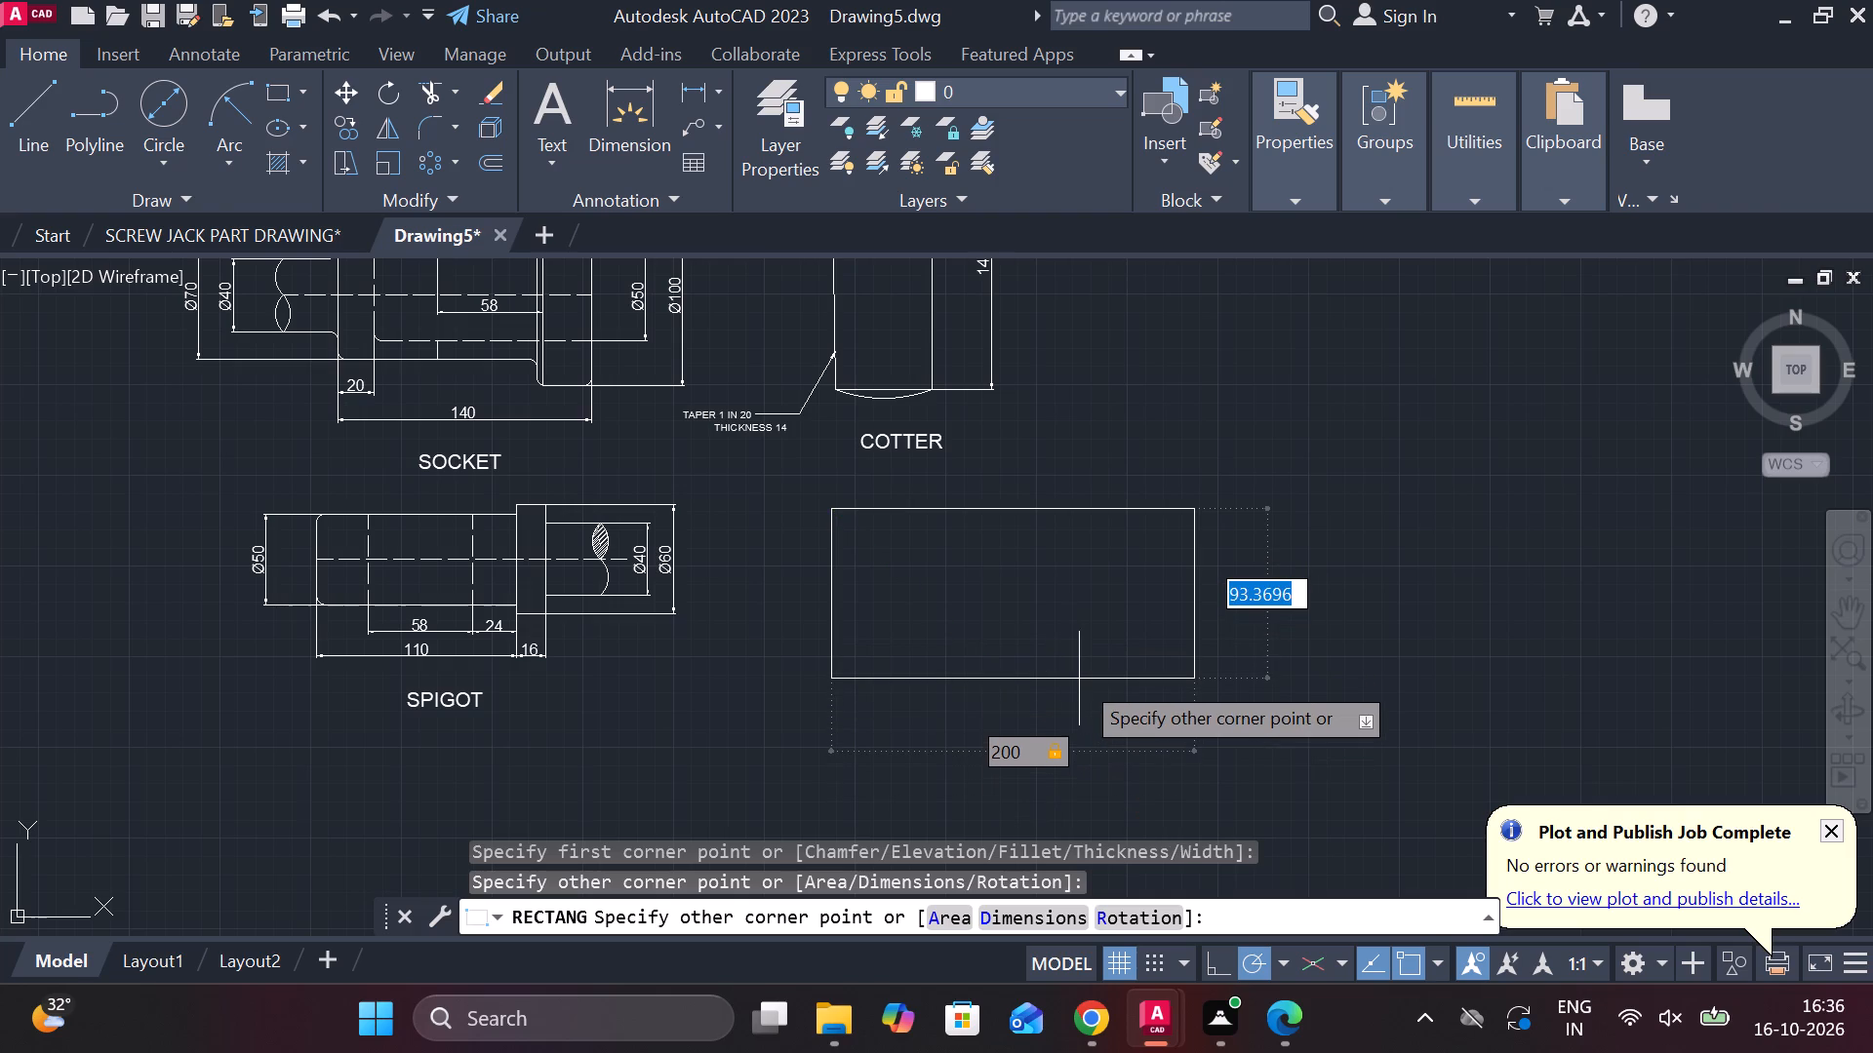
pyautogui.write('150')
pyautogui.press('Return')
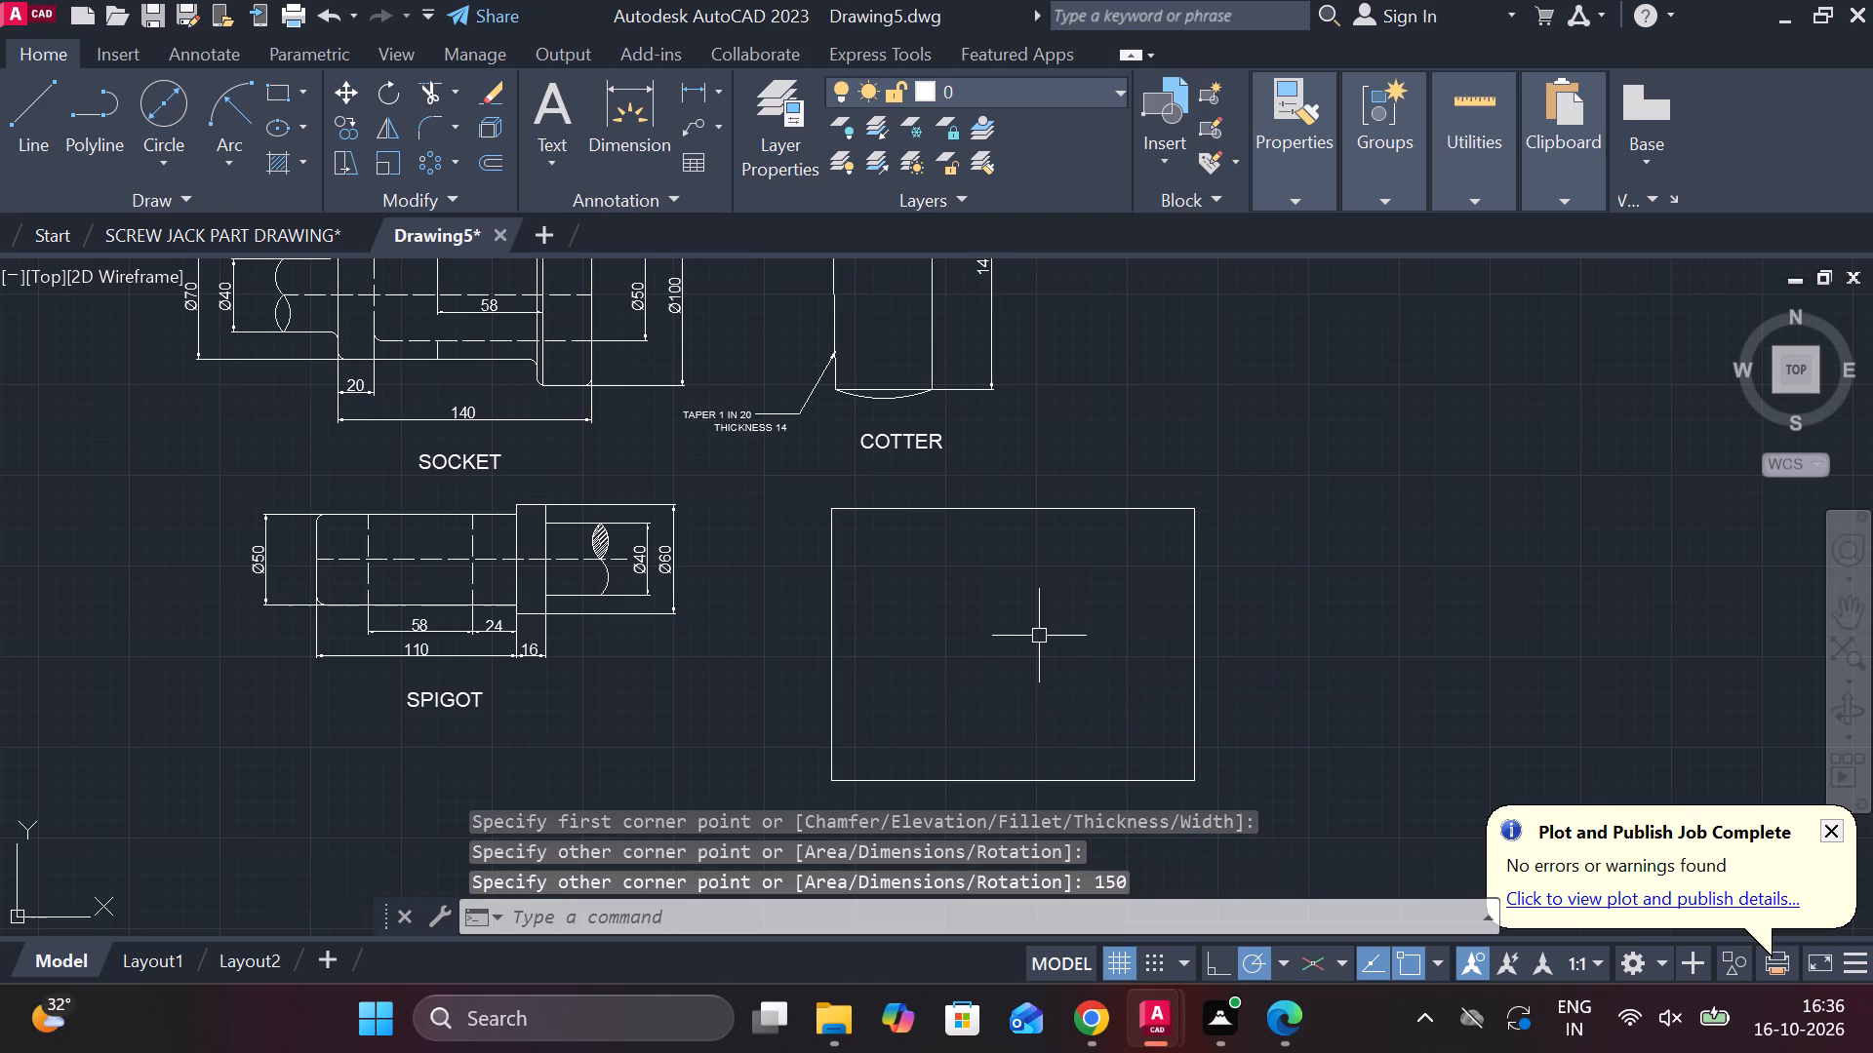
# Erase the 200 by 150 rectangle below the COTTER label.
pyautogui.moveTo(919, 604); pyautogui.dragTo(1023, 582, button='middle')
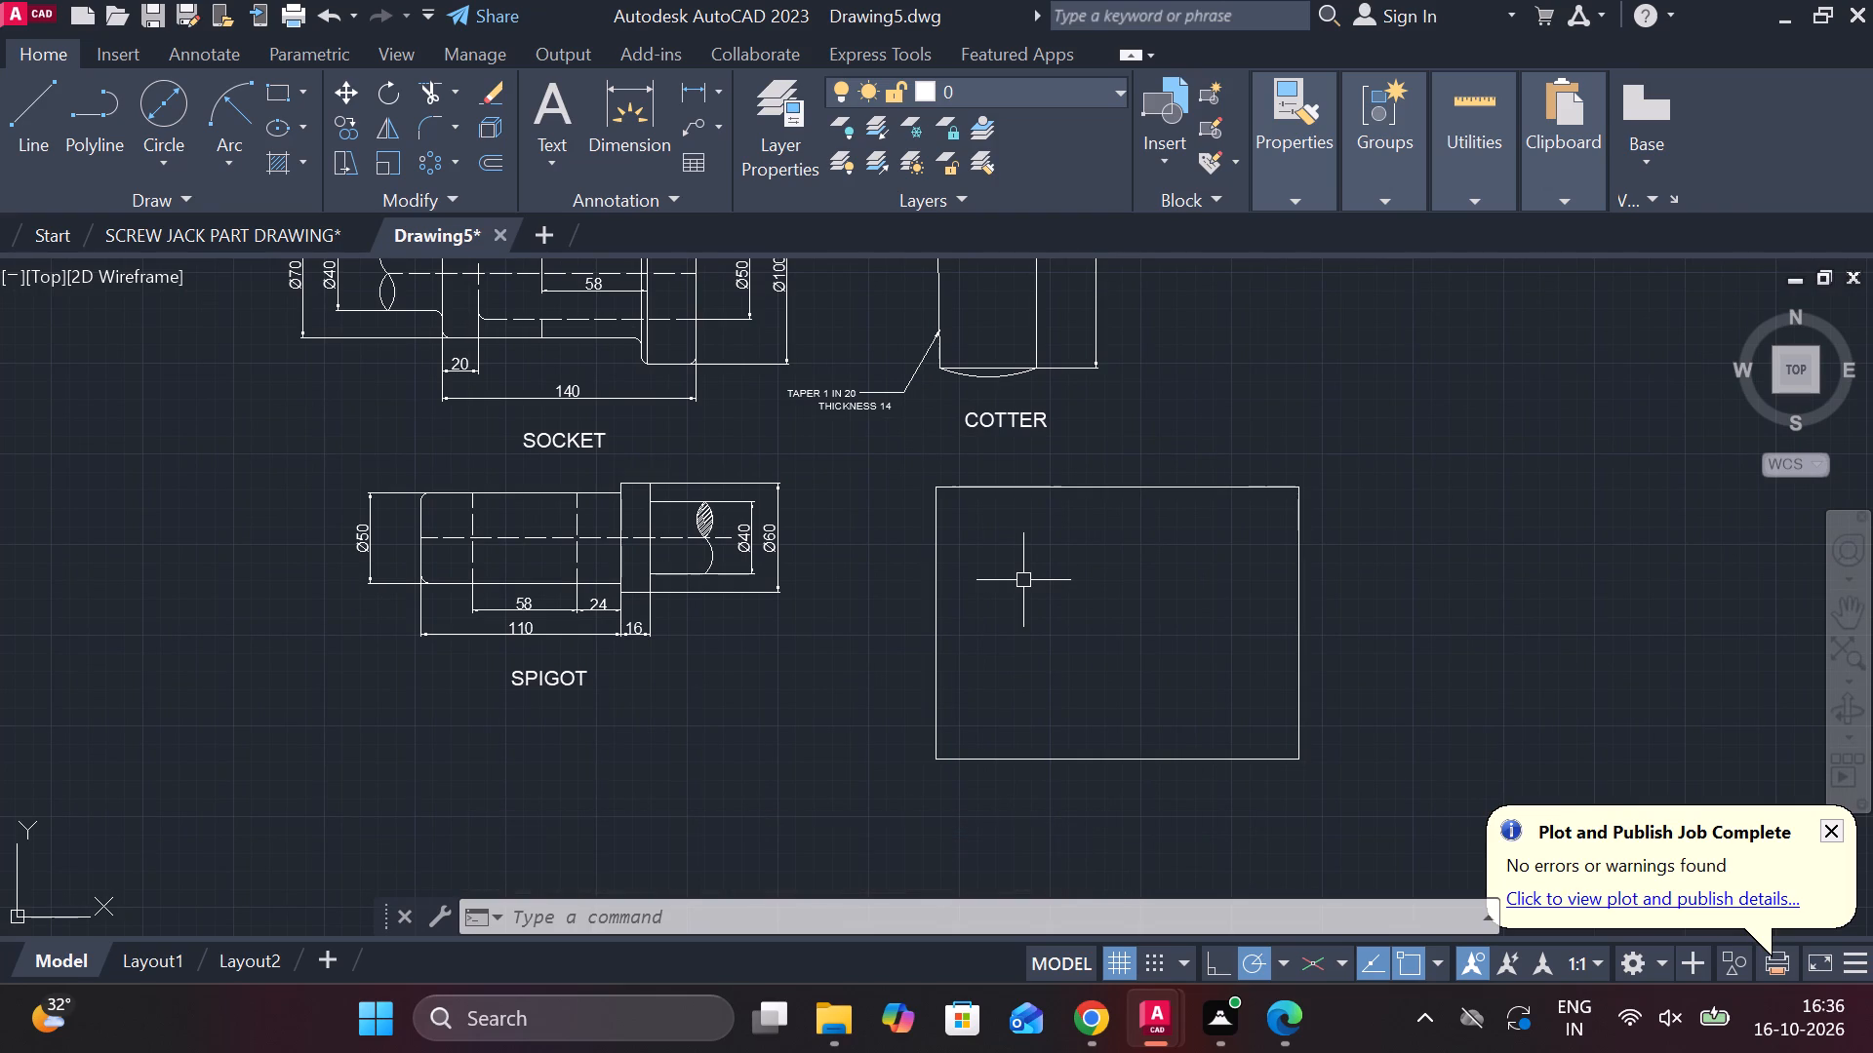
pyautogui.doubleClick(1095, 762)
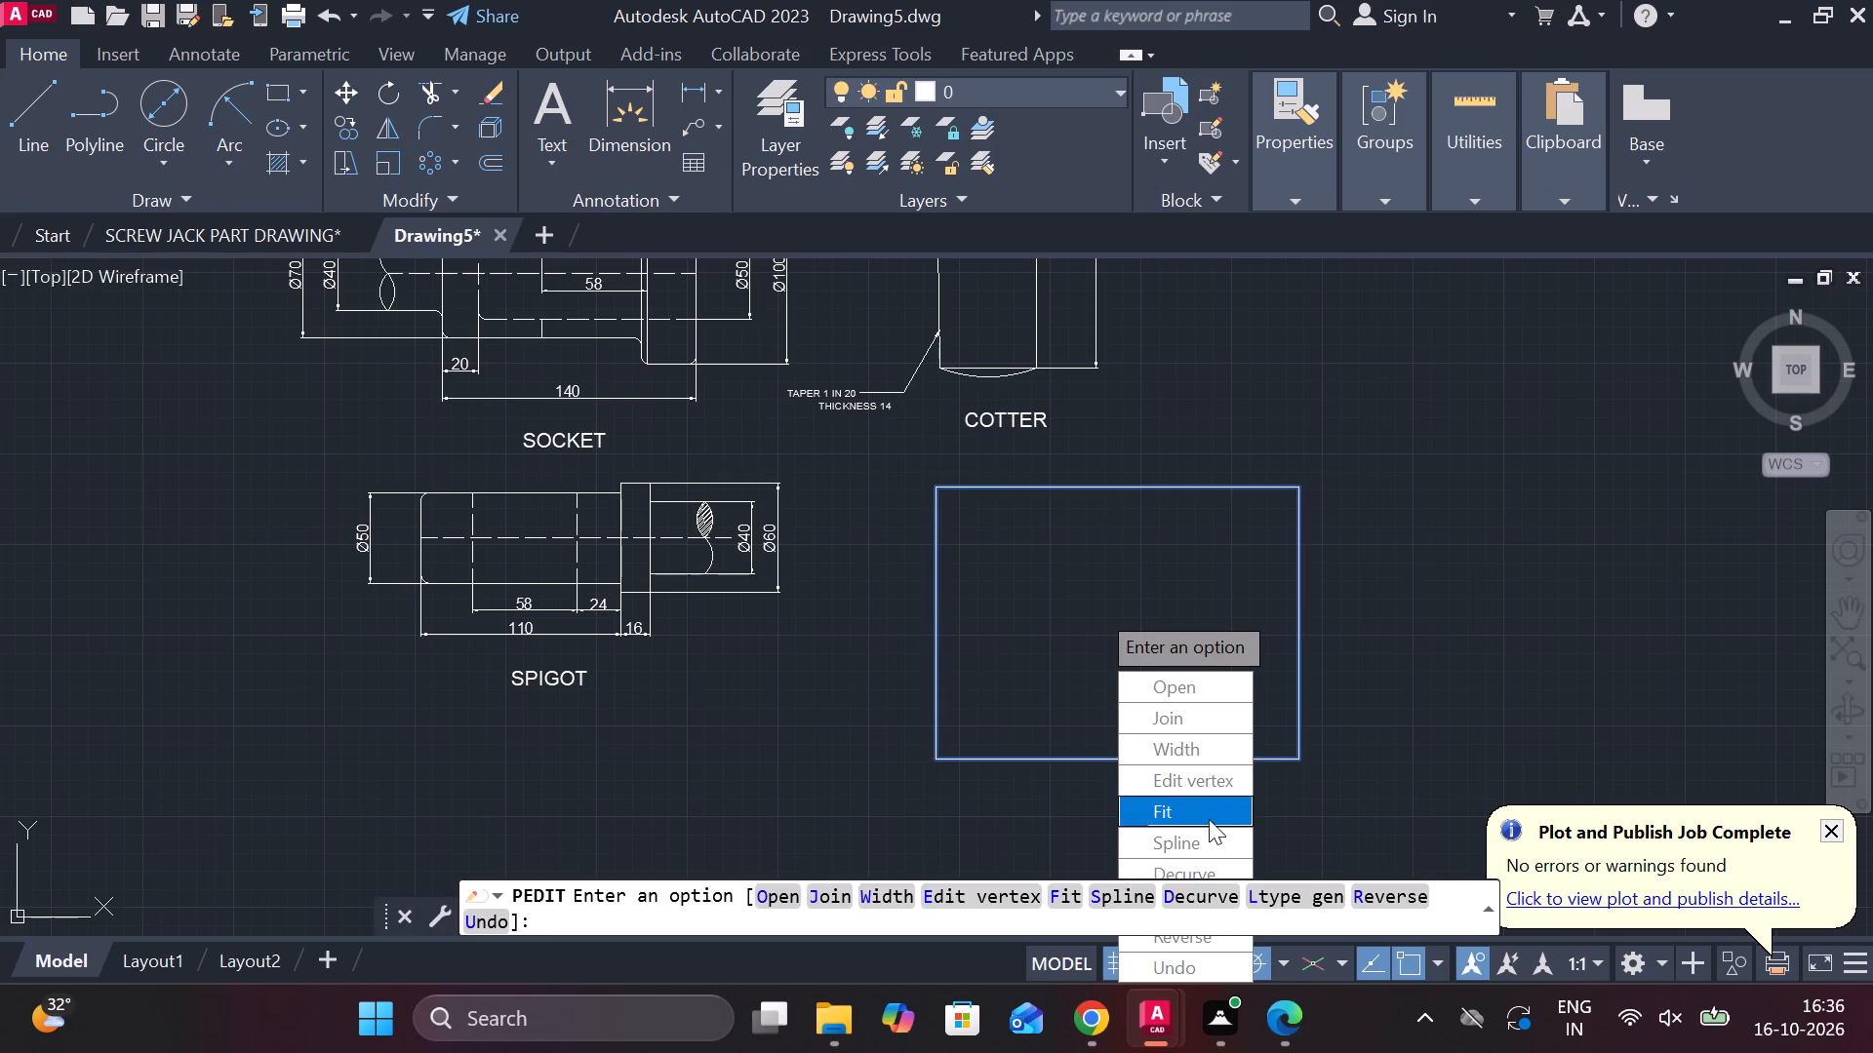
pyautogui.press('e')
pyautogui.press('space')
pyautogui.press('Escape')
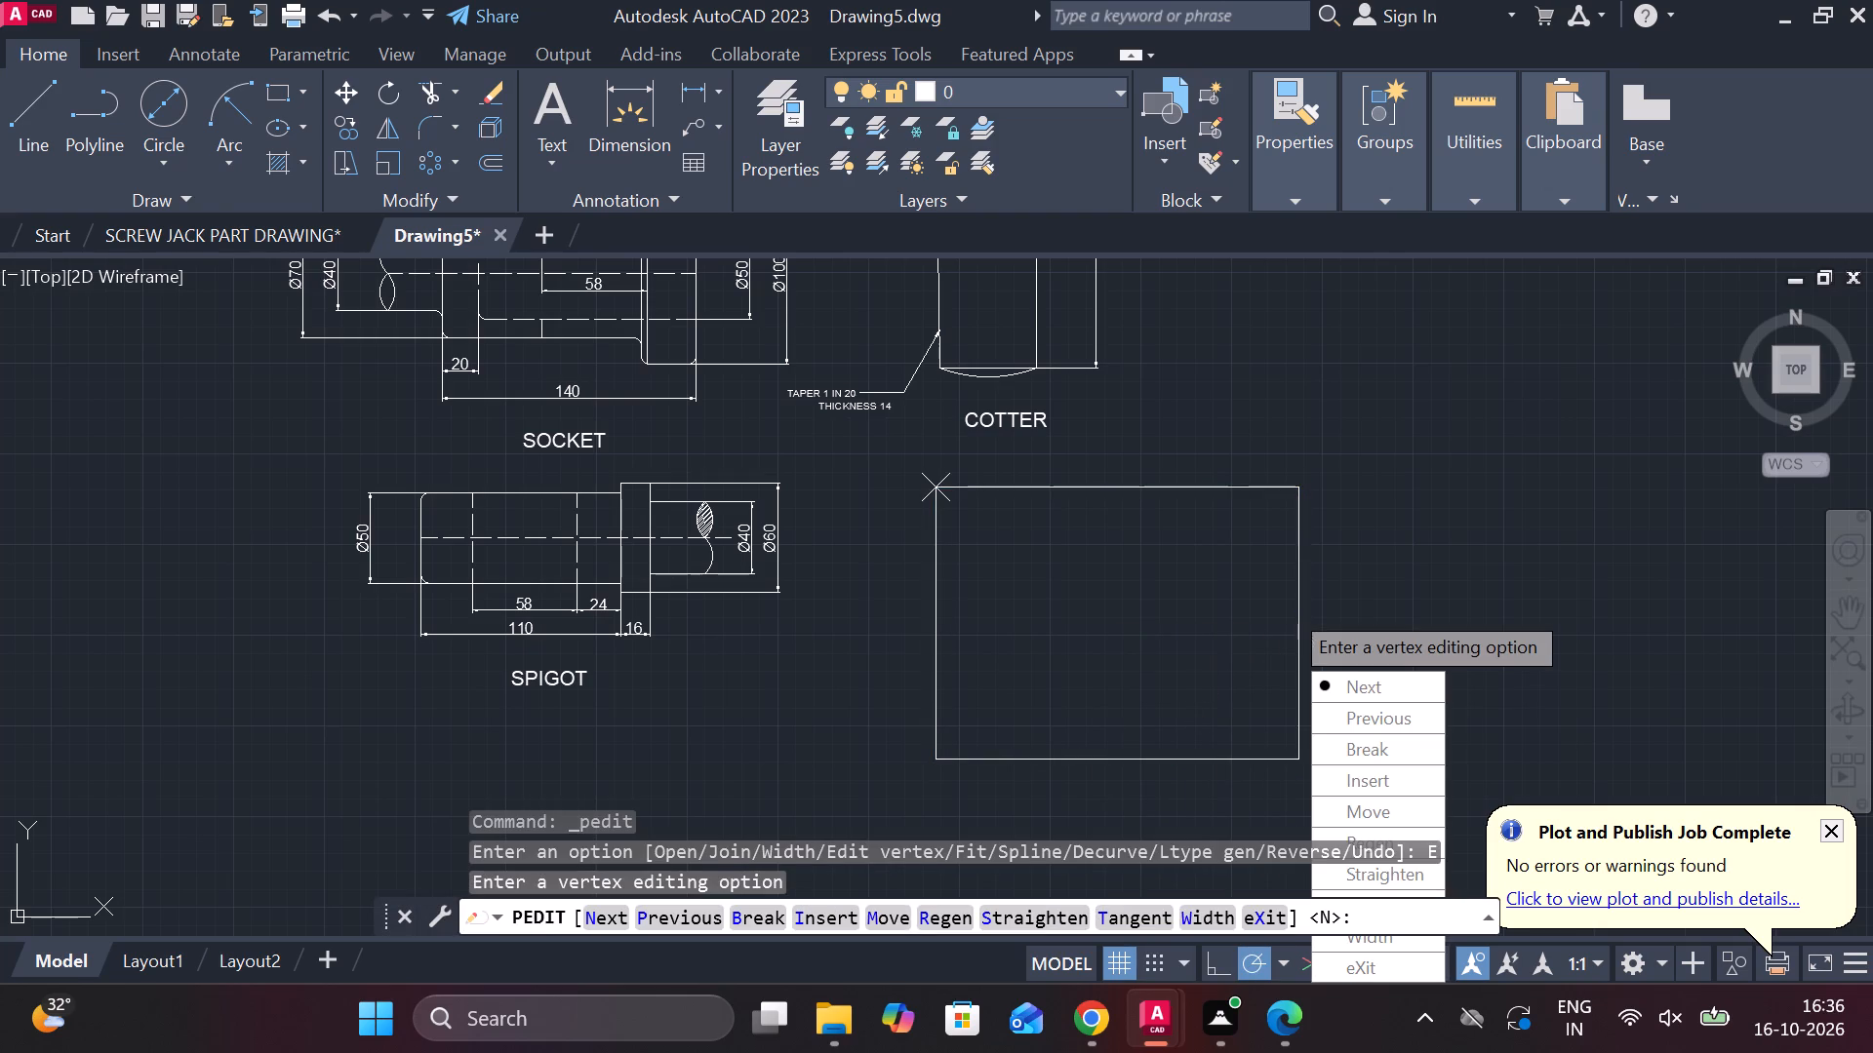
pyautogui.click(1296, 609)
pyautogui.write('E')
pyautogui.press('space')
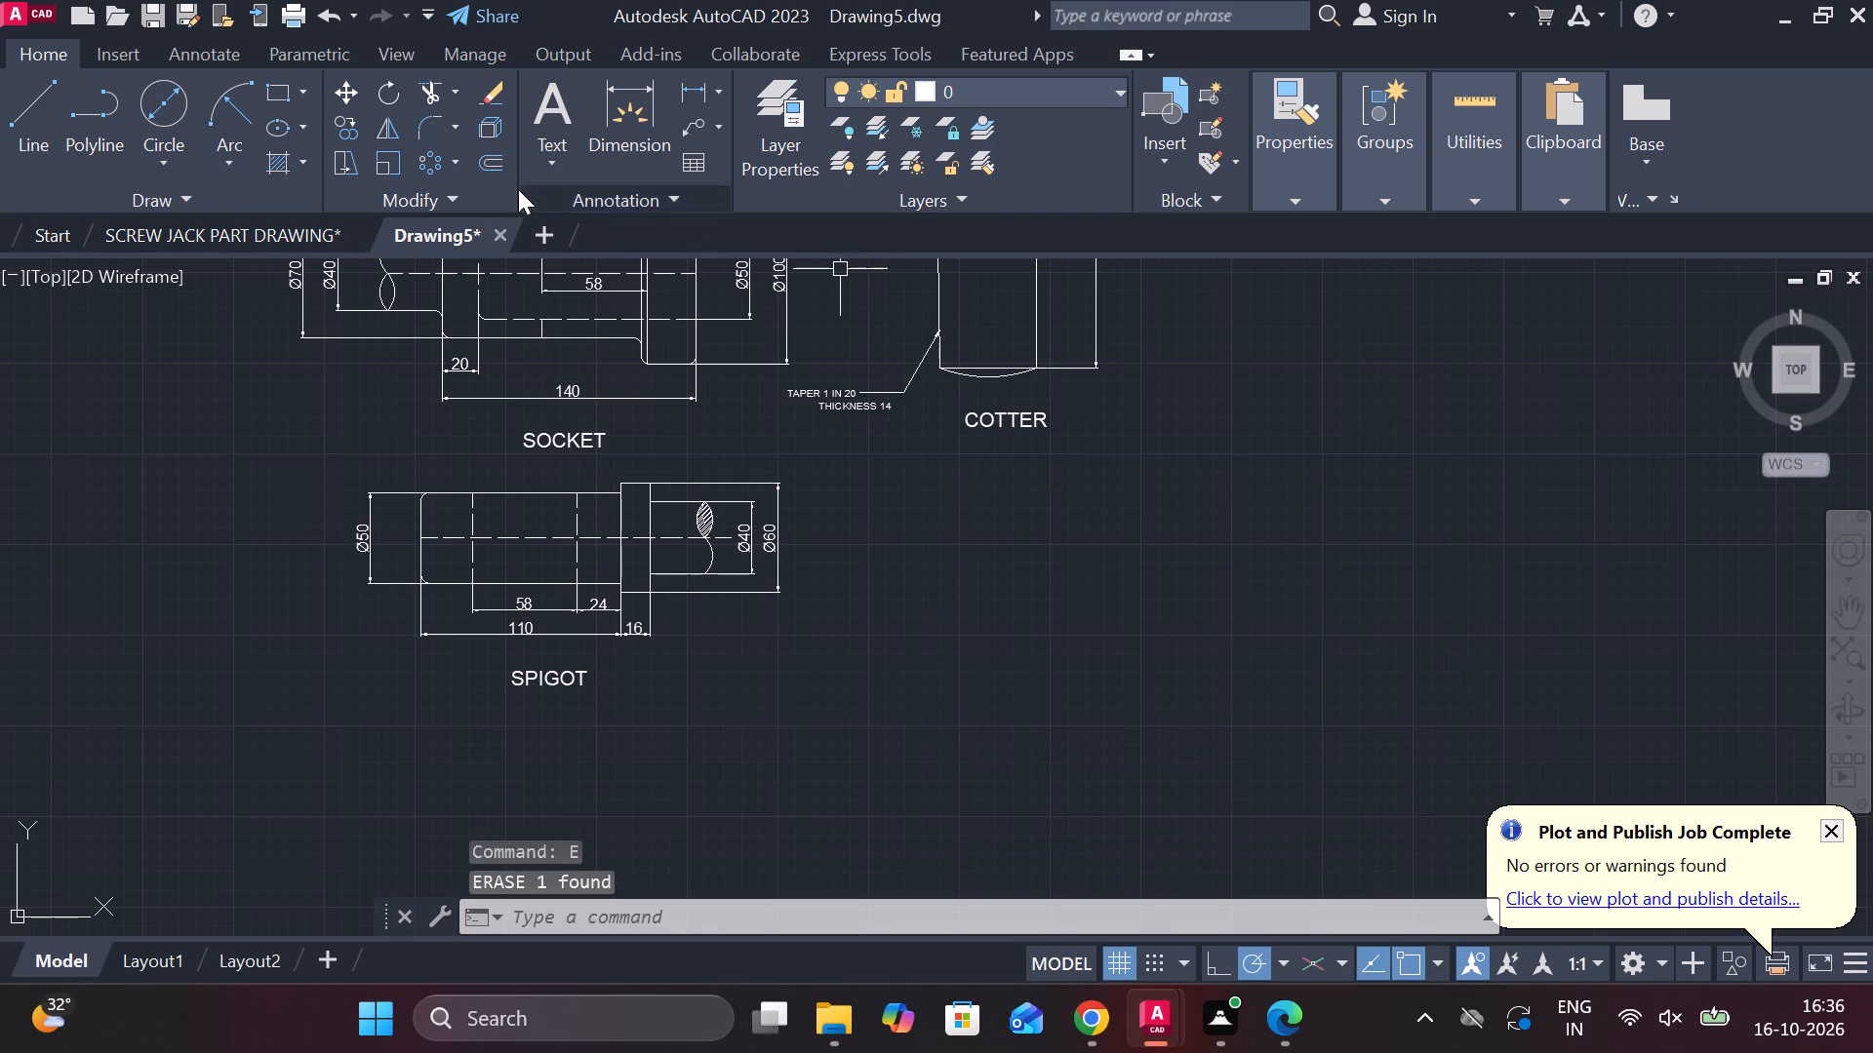
# Draw a 150 by 150 rectangle in the empty space below the COTTER label, beside the spigot drawing.
pyautogui.click(280, 94)
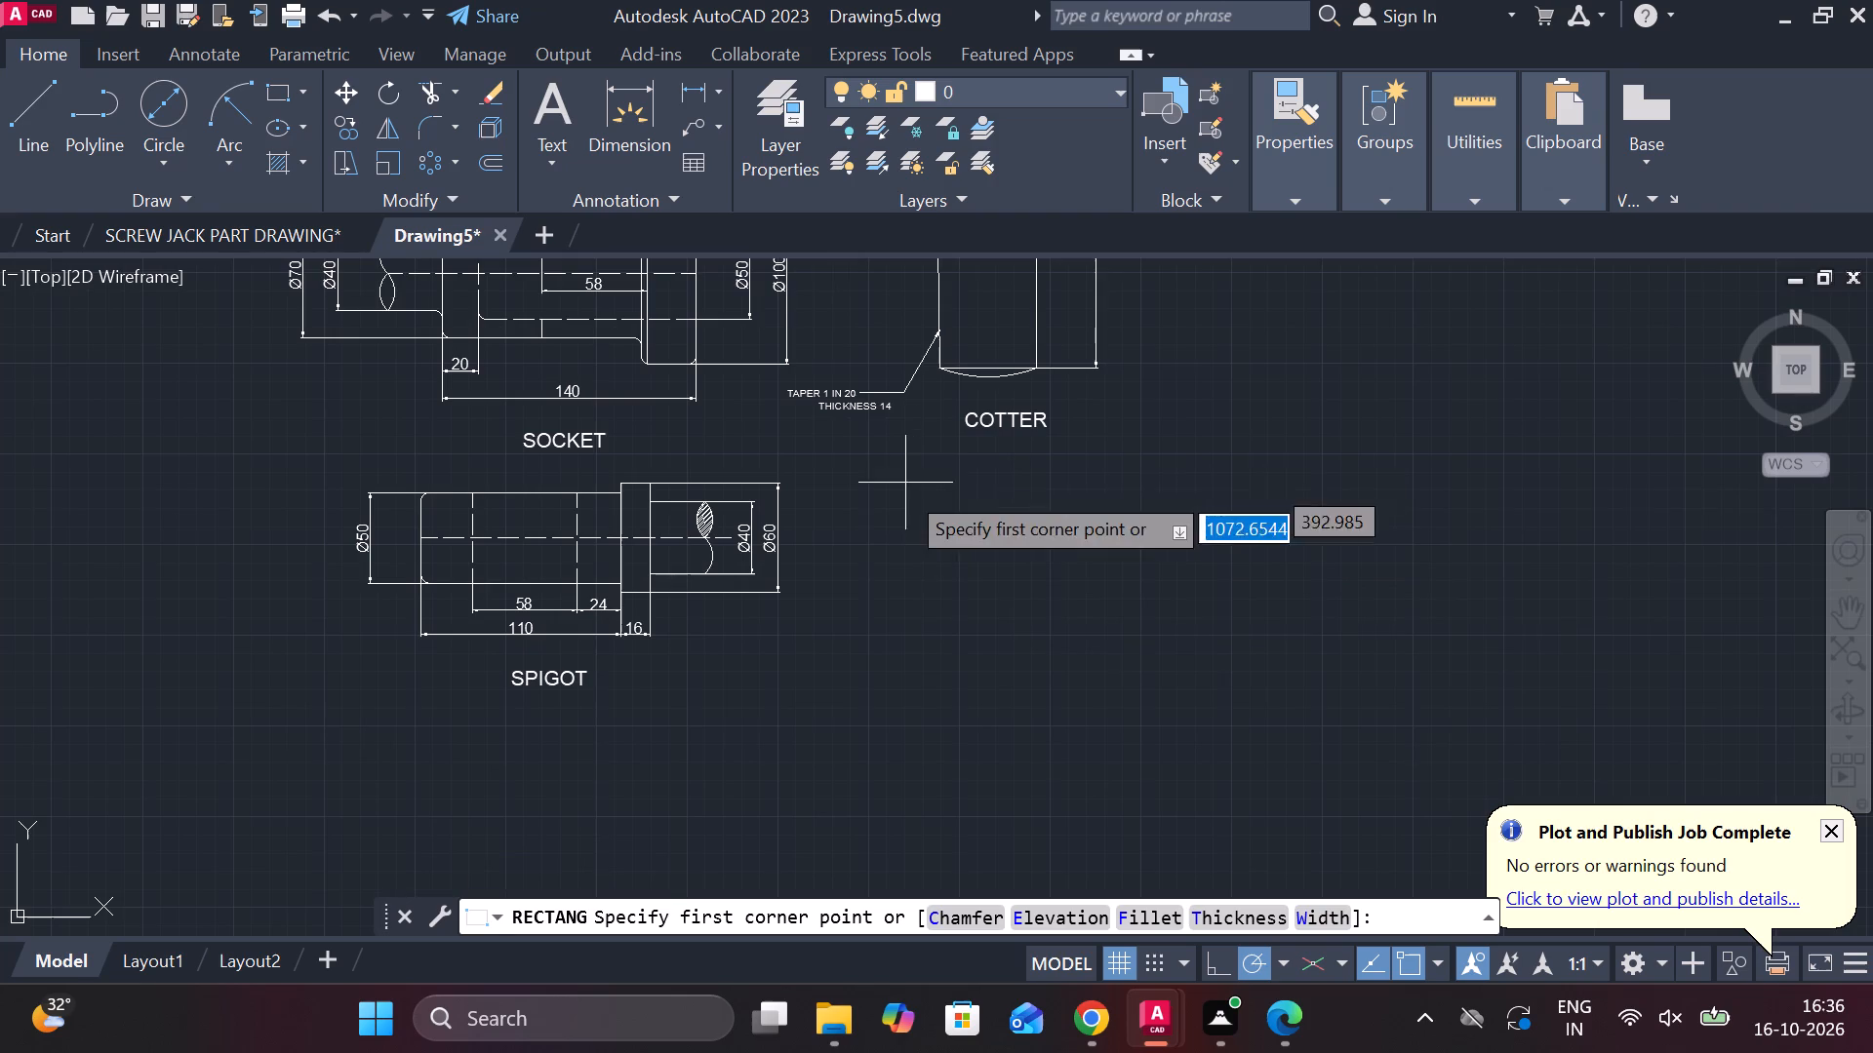
pyautogui.click(904, 500)
pyautogui.write('150')
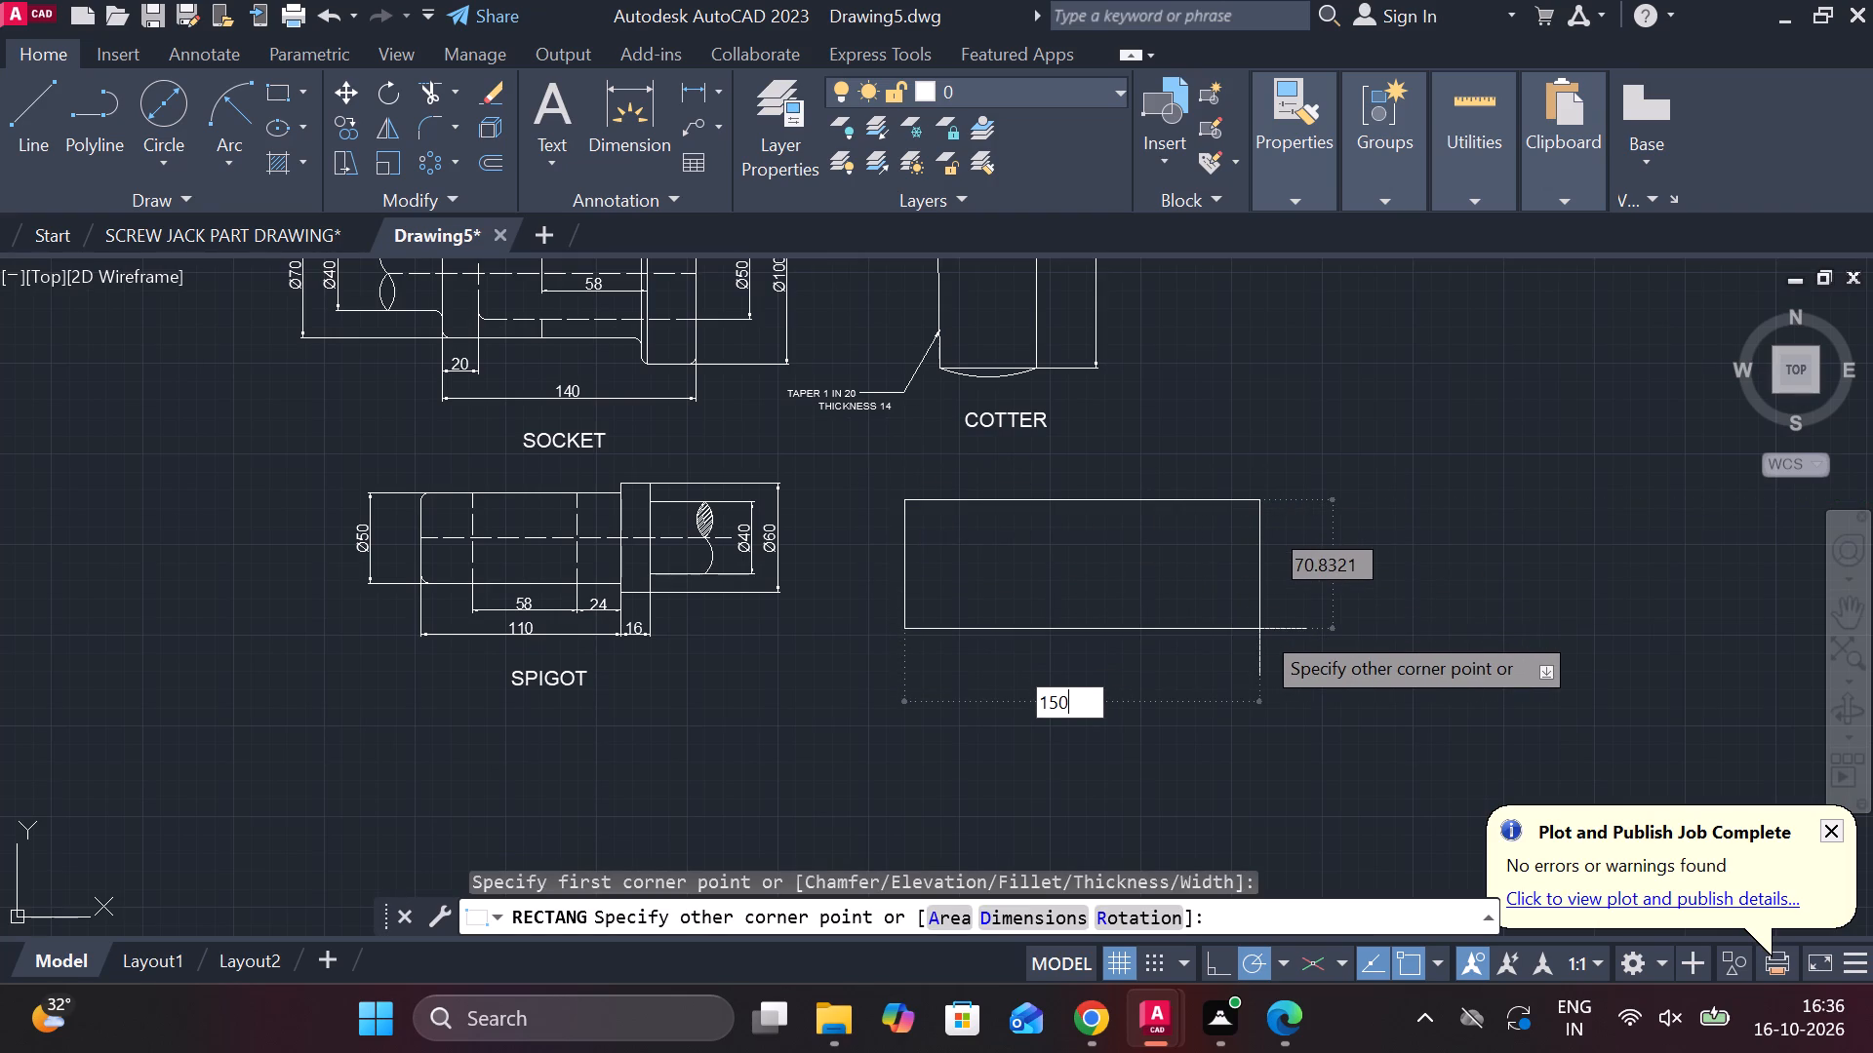
pyautogui.press('Tab')
pyautogui.write('150')
pyautogui.press('Return')
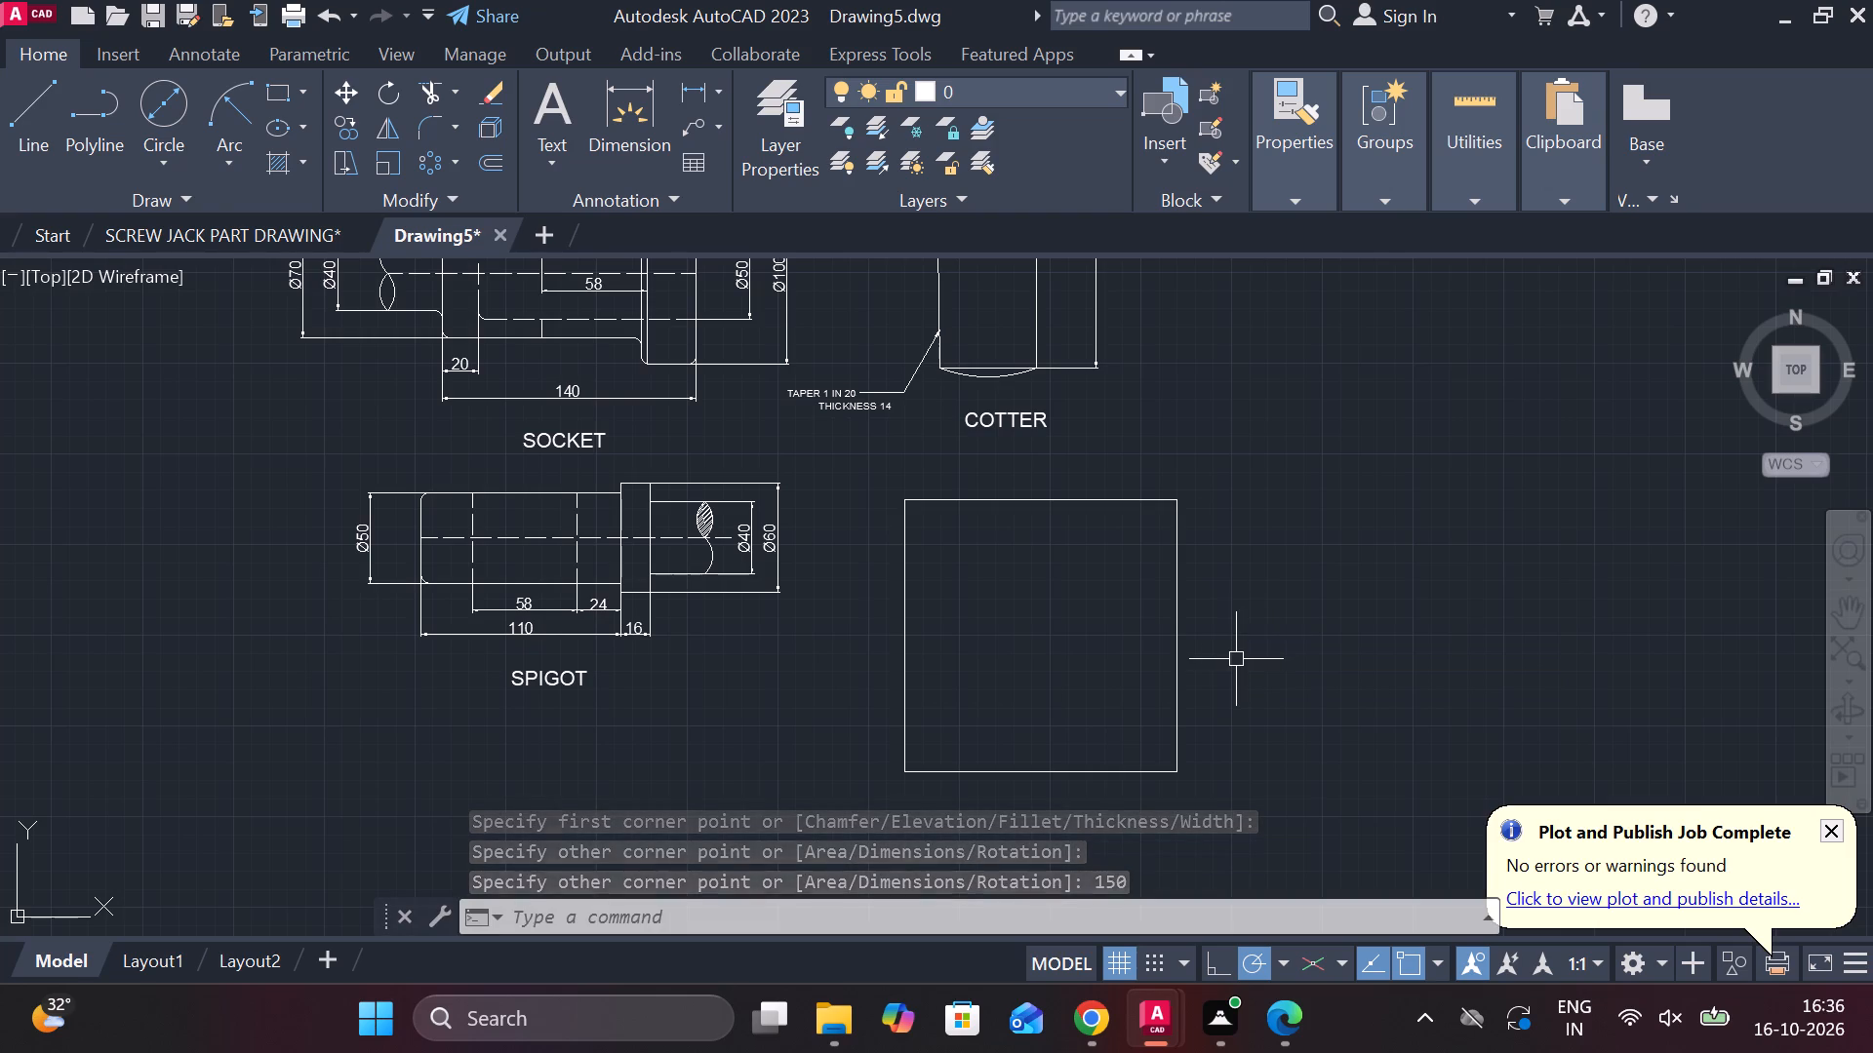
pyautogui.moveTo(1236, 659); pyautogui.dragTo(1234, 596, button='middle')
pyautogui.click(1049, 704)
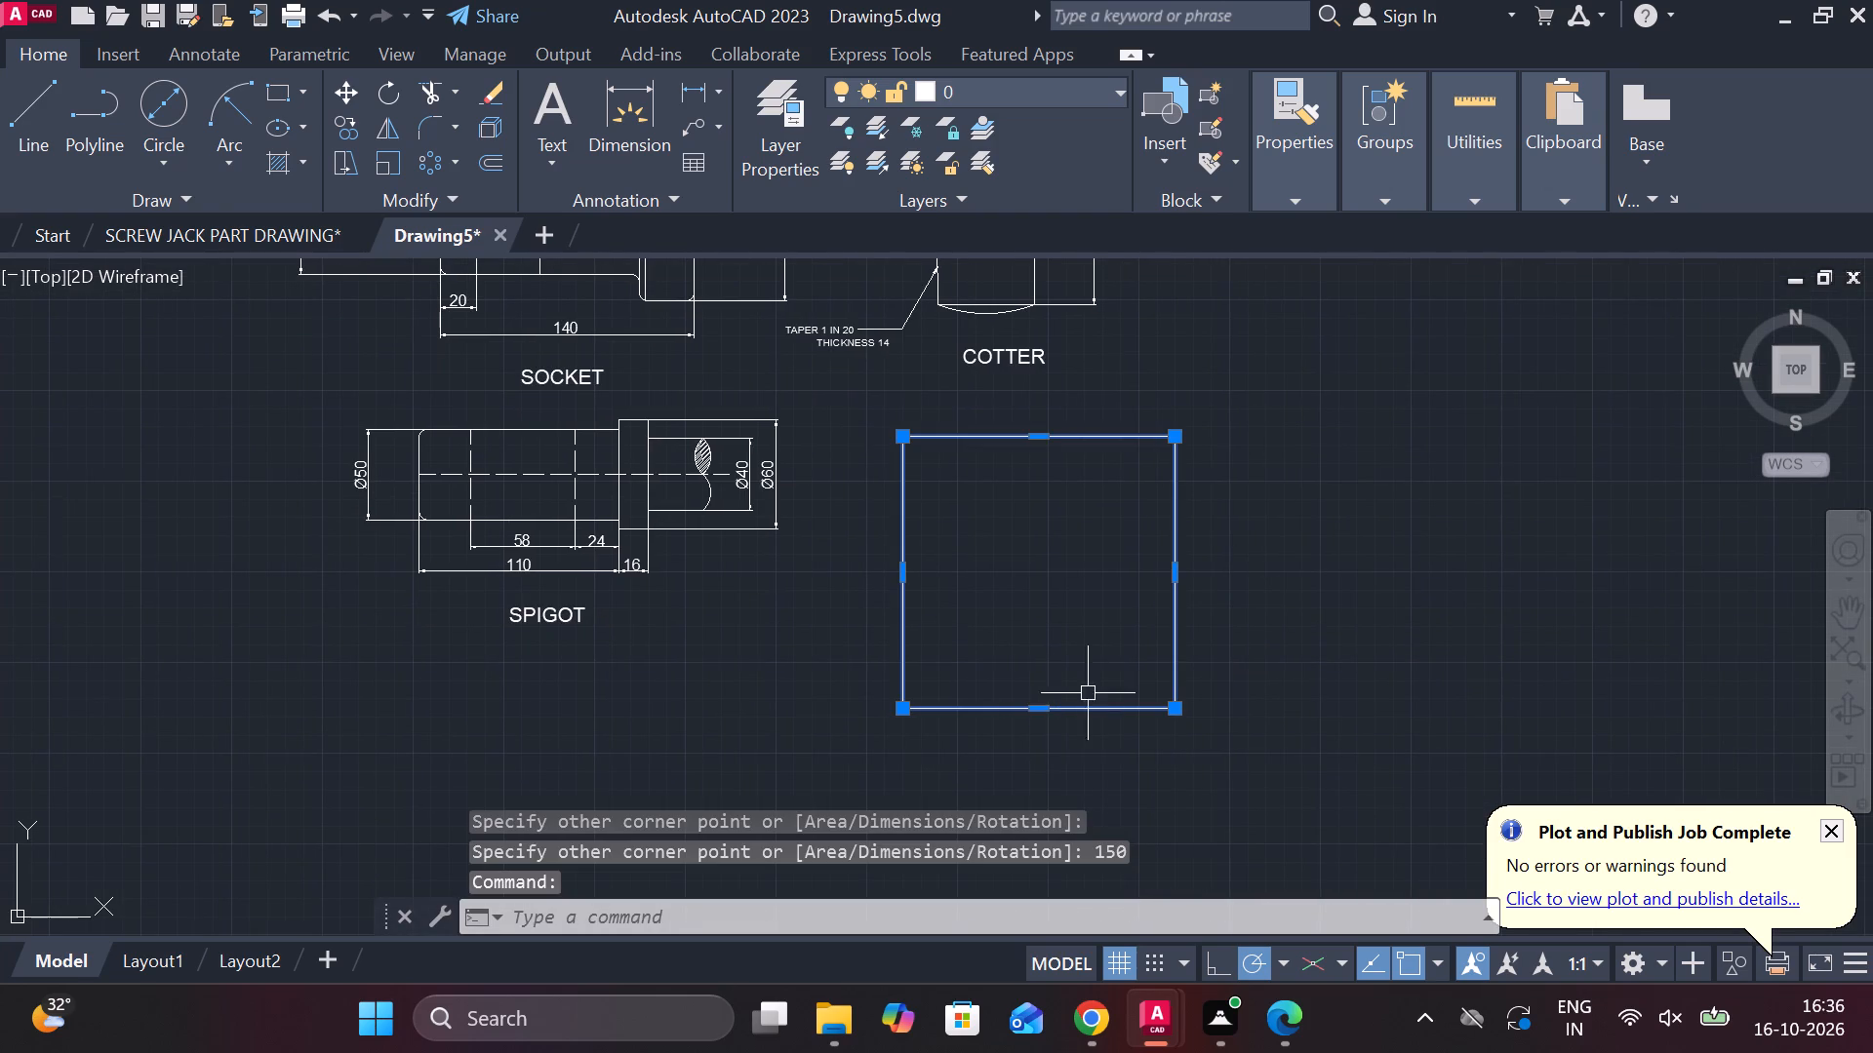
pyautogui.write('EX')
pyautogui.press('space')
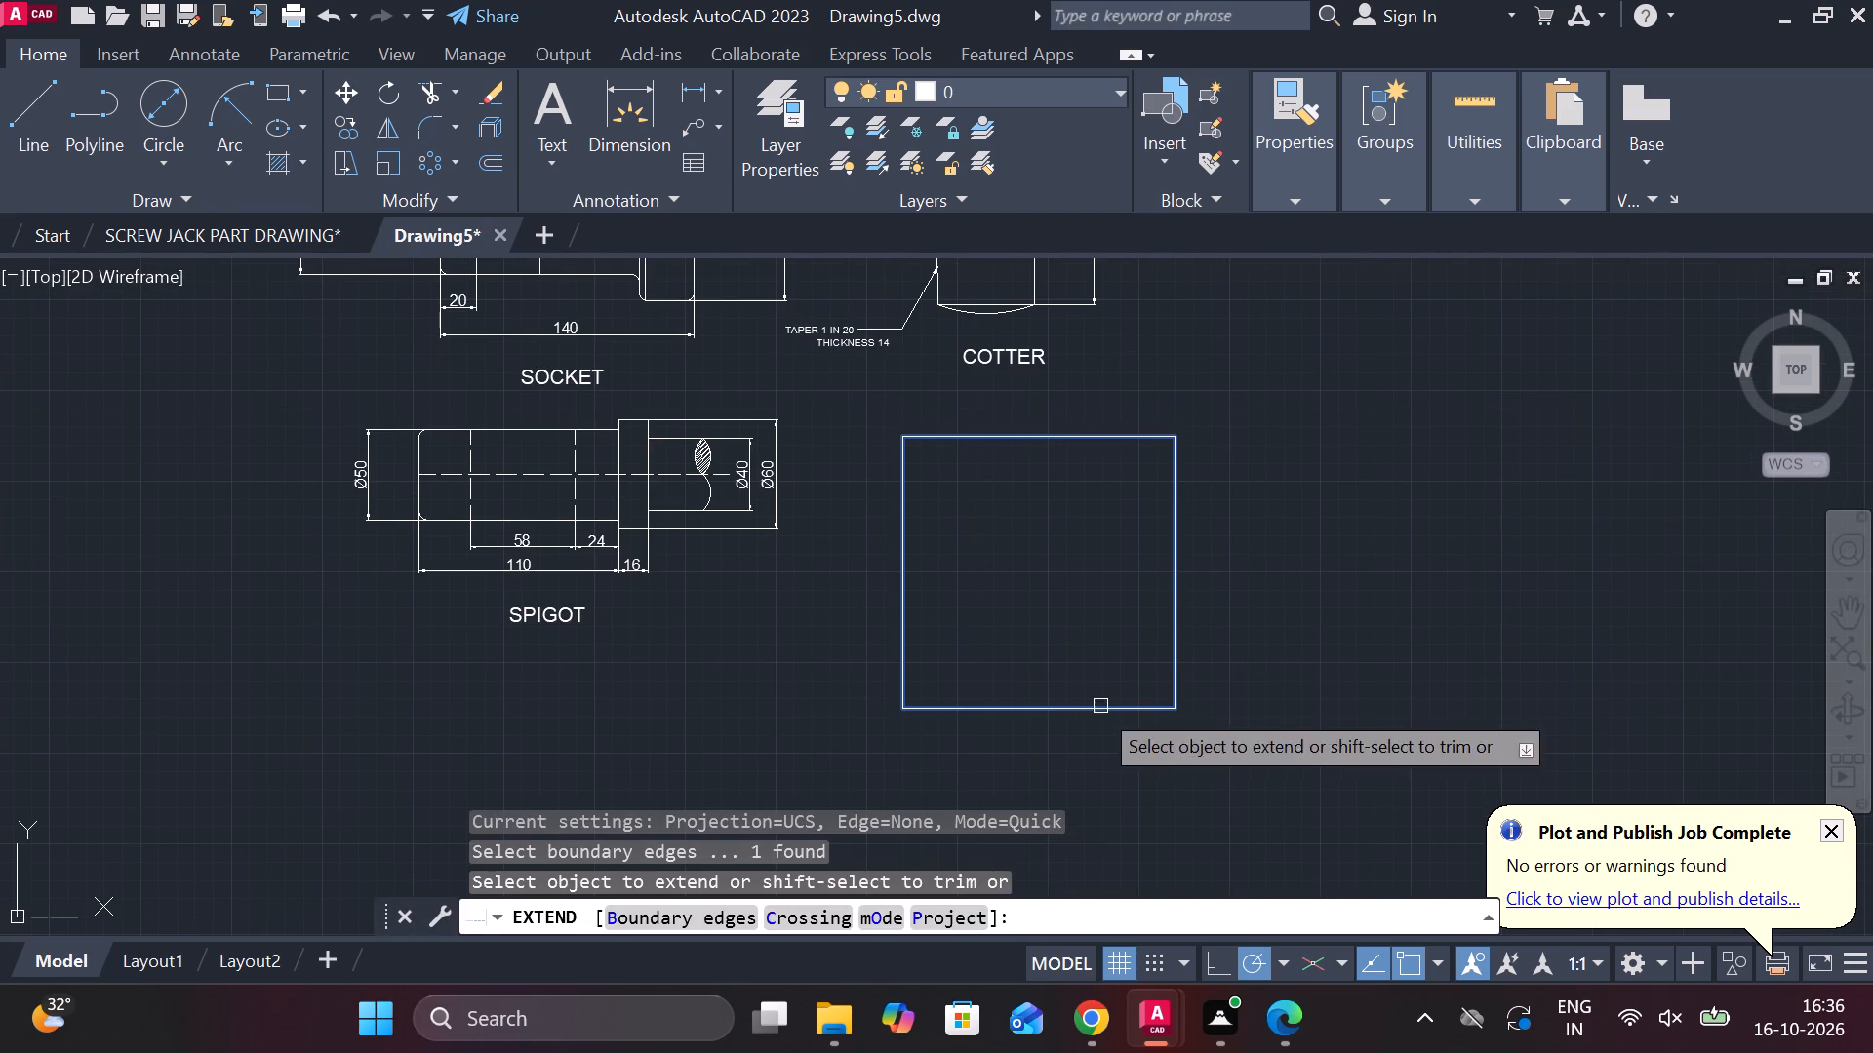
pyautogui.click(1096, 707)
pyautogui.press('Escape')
# Explode the 150 by 150 square into separate lines.
pyautogui.click(1156, 707)
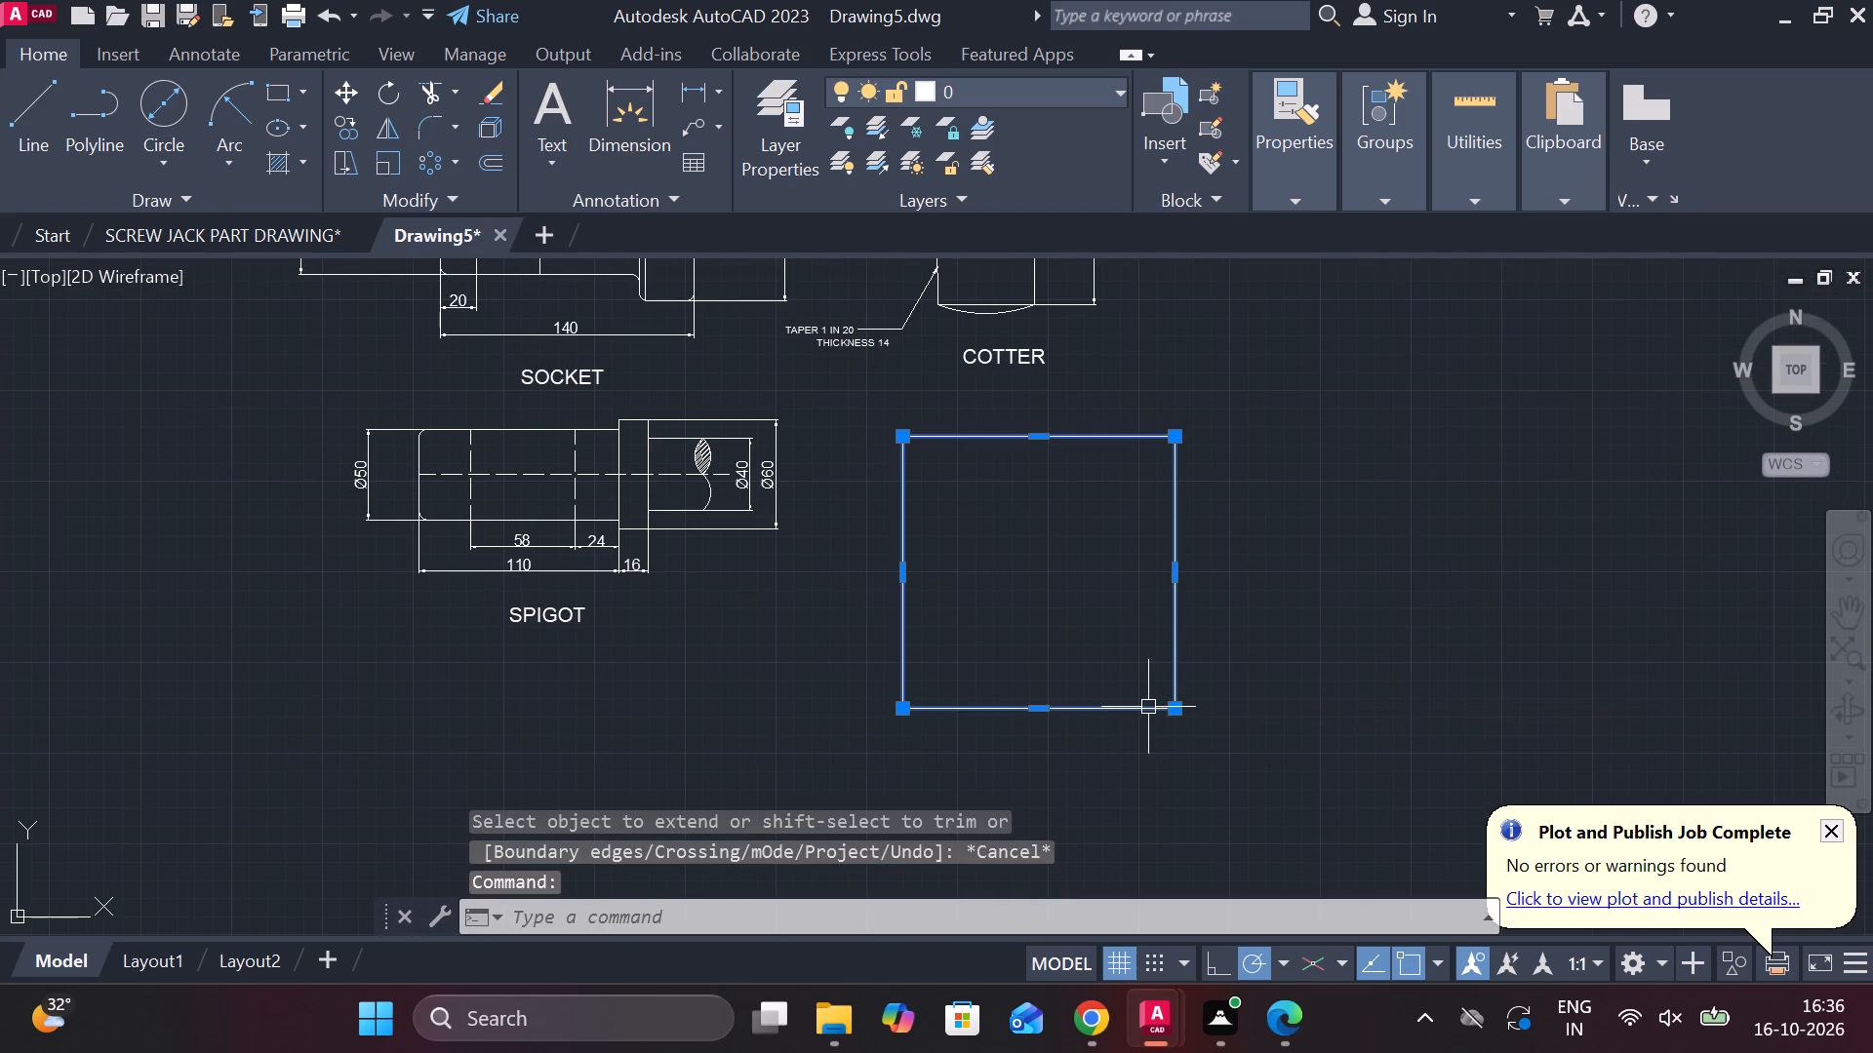
pyautogui.write('EX')
pyautogui.click(1199, 811)
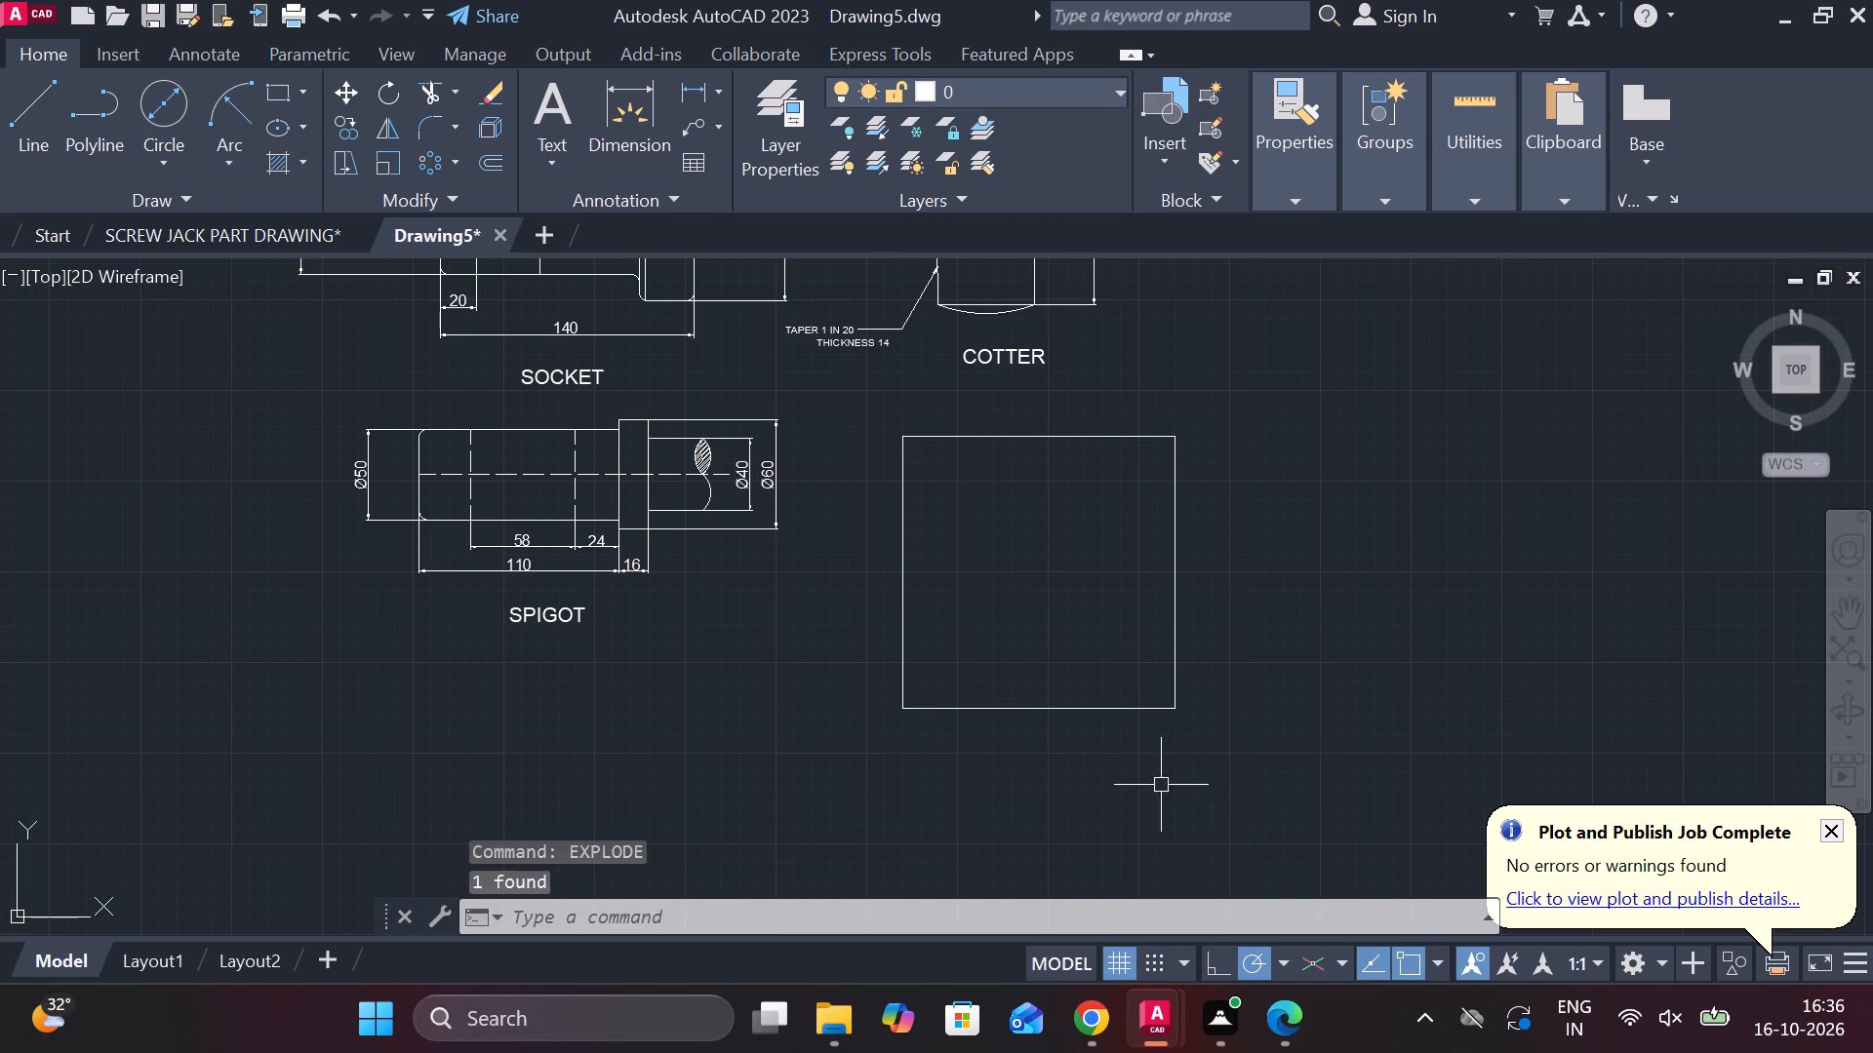
# Move the square's bottom edge straight up by 50.
pyautogui.click(1058, 715)
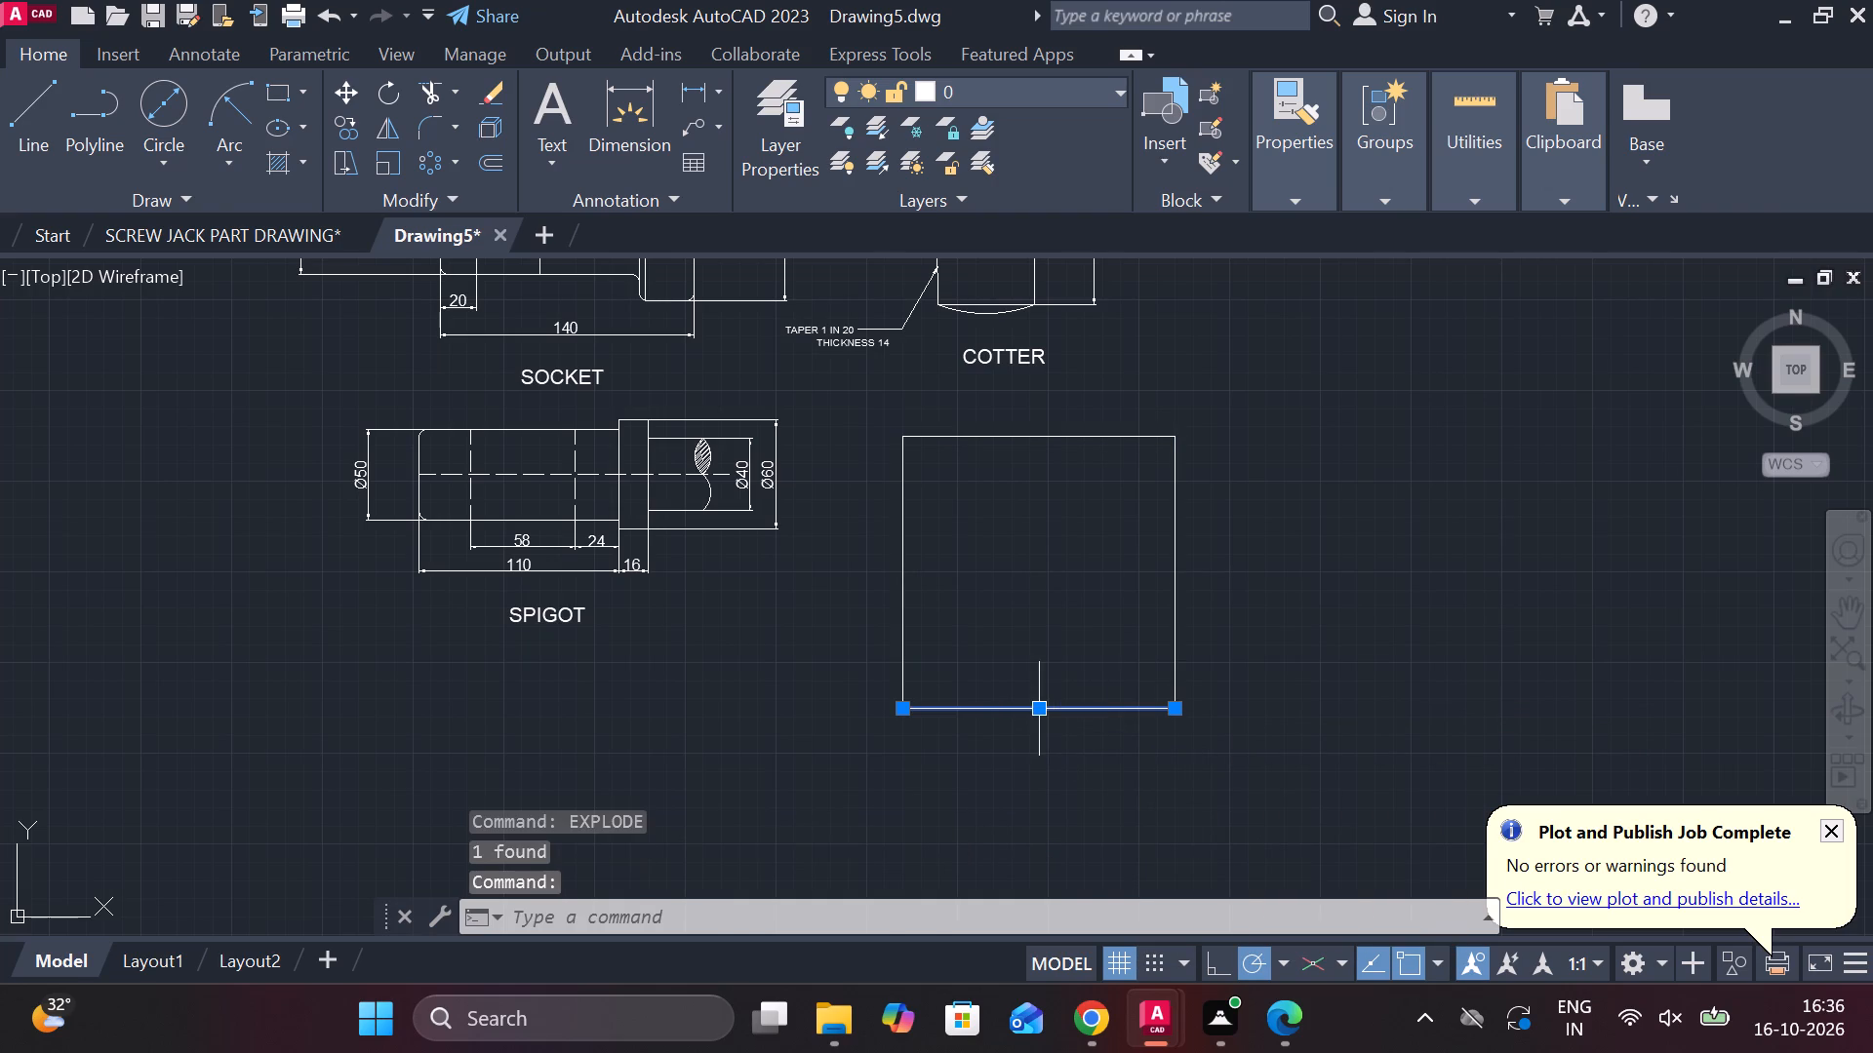
pyautogui.click(1038, 709)
pyautogui.scroll(1, 1034, 661)
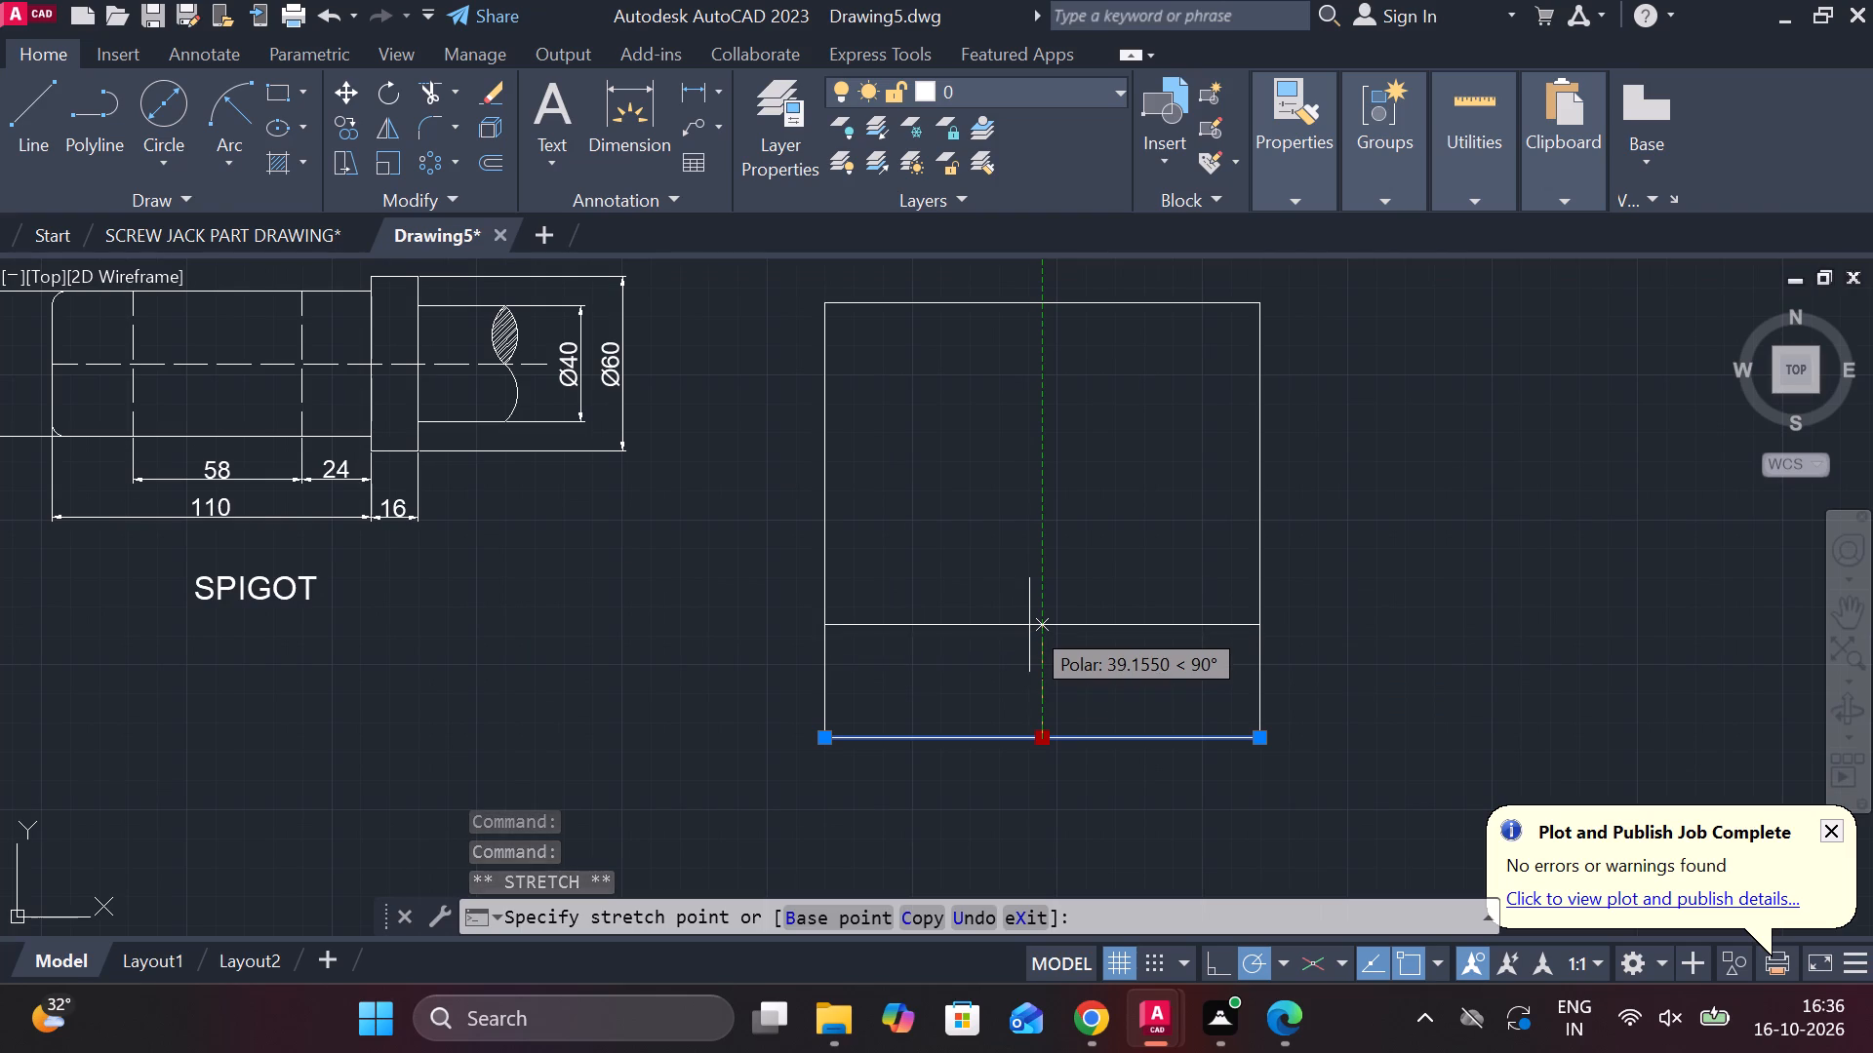
pyautogui.write('50')
pyautogui.press('Return')
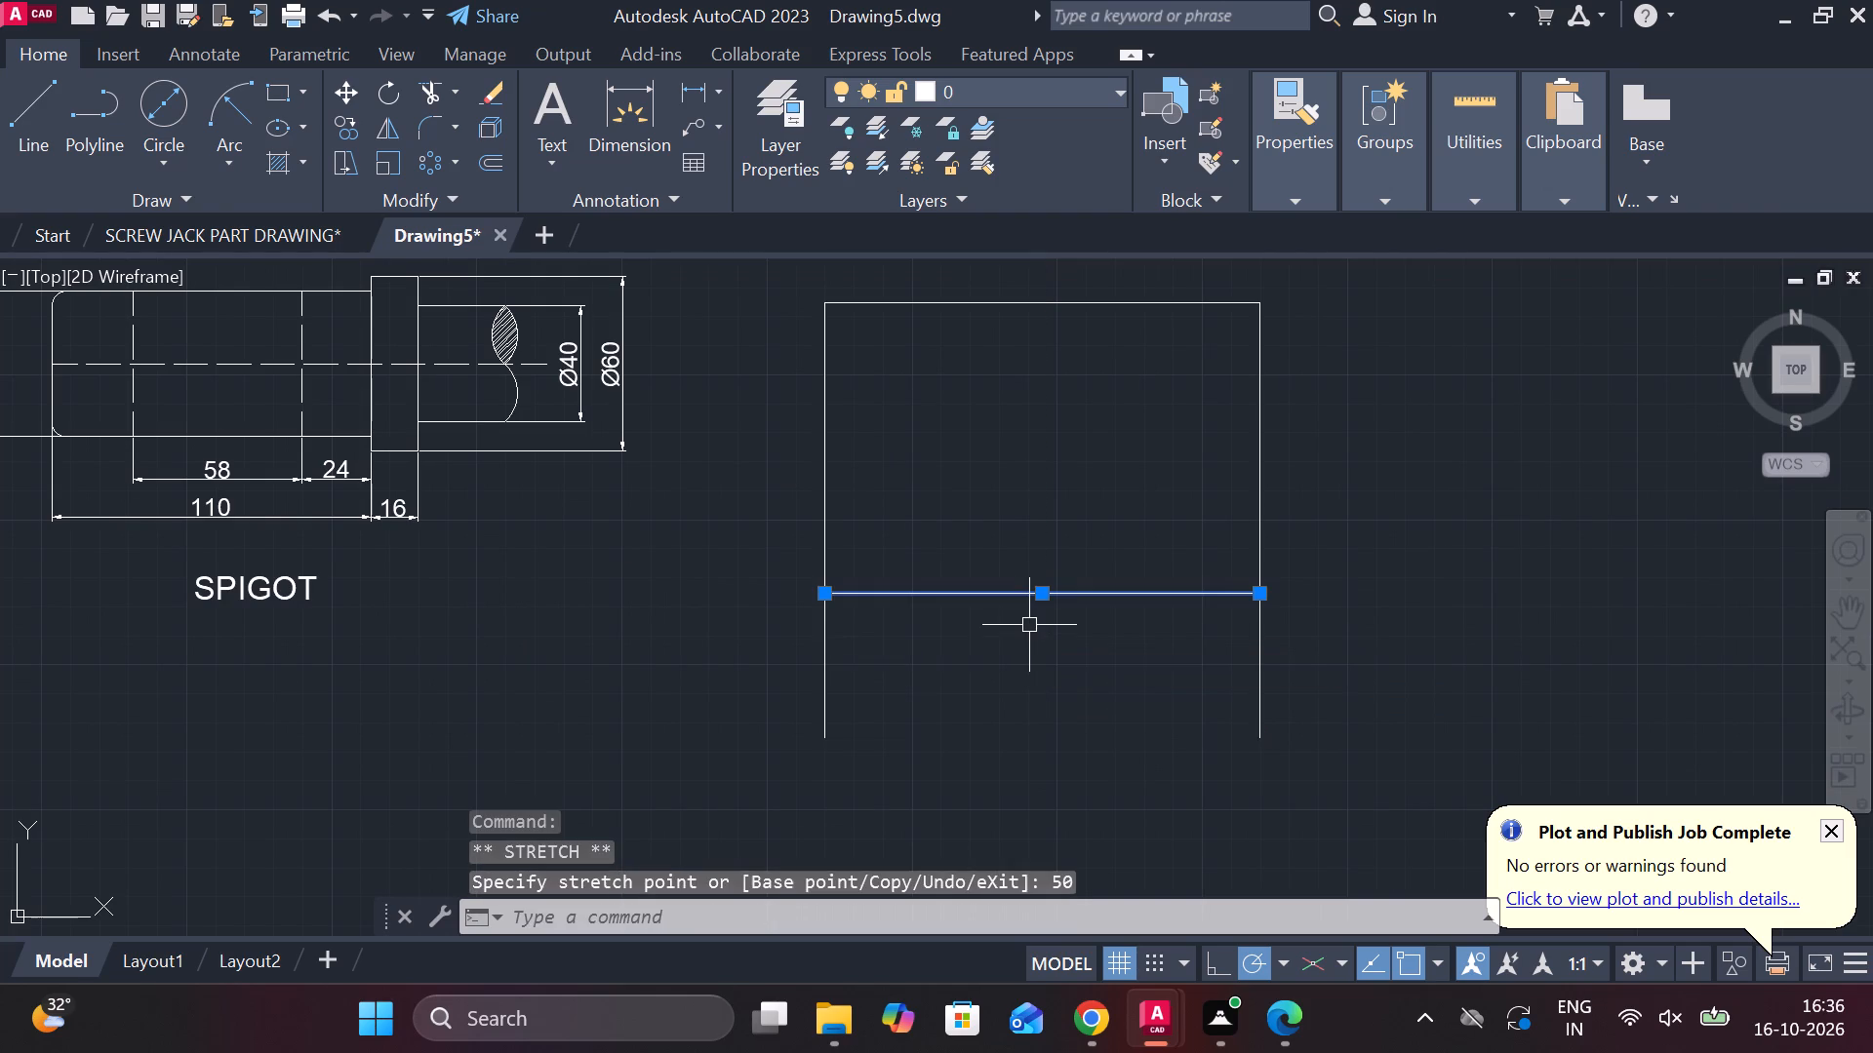
pyautogui.press('Escape')
# Trim the ends of both vertical side lines that stick out below the raised bottom edge.
pyautogui.write('TR')
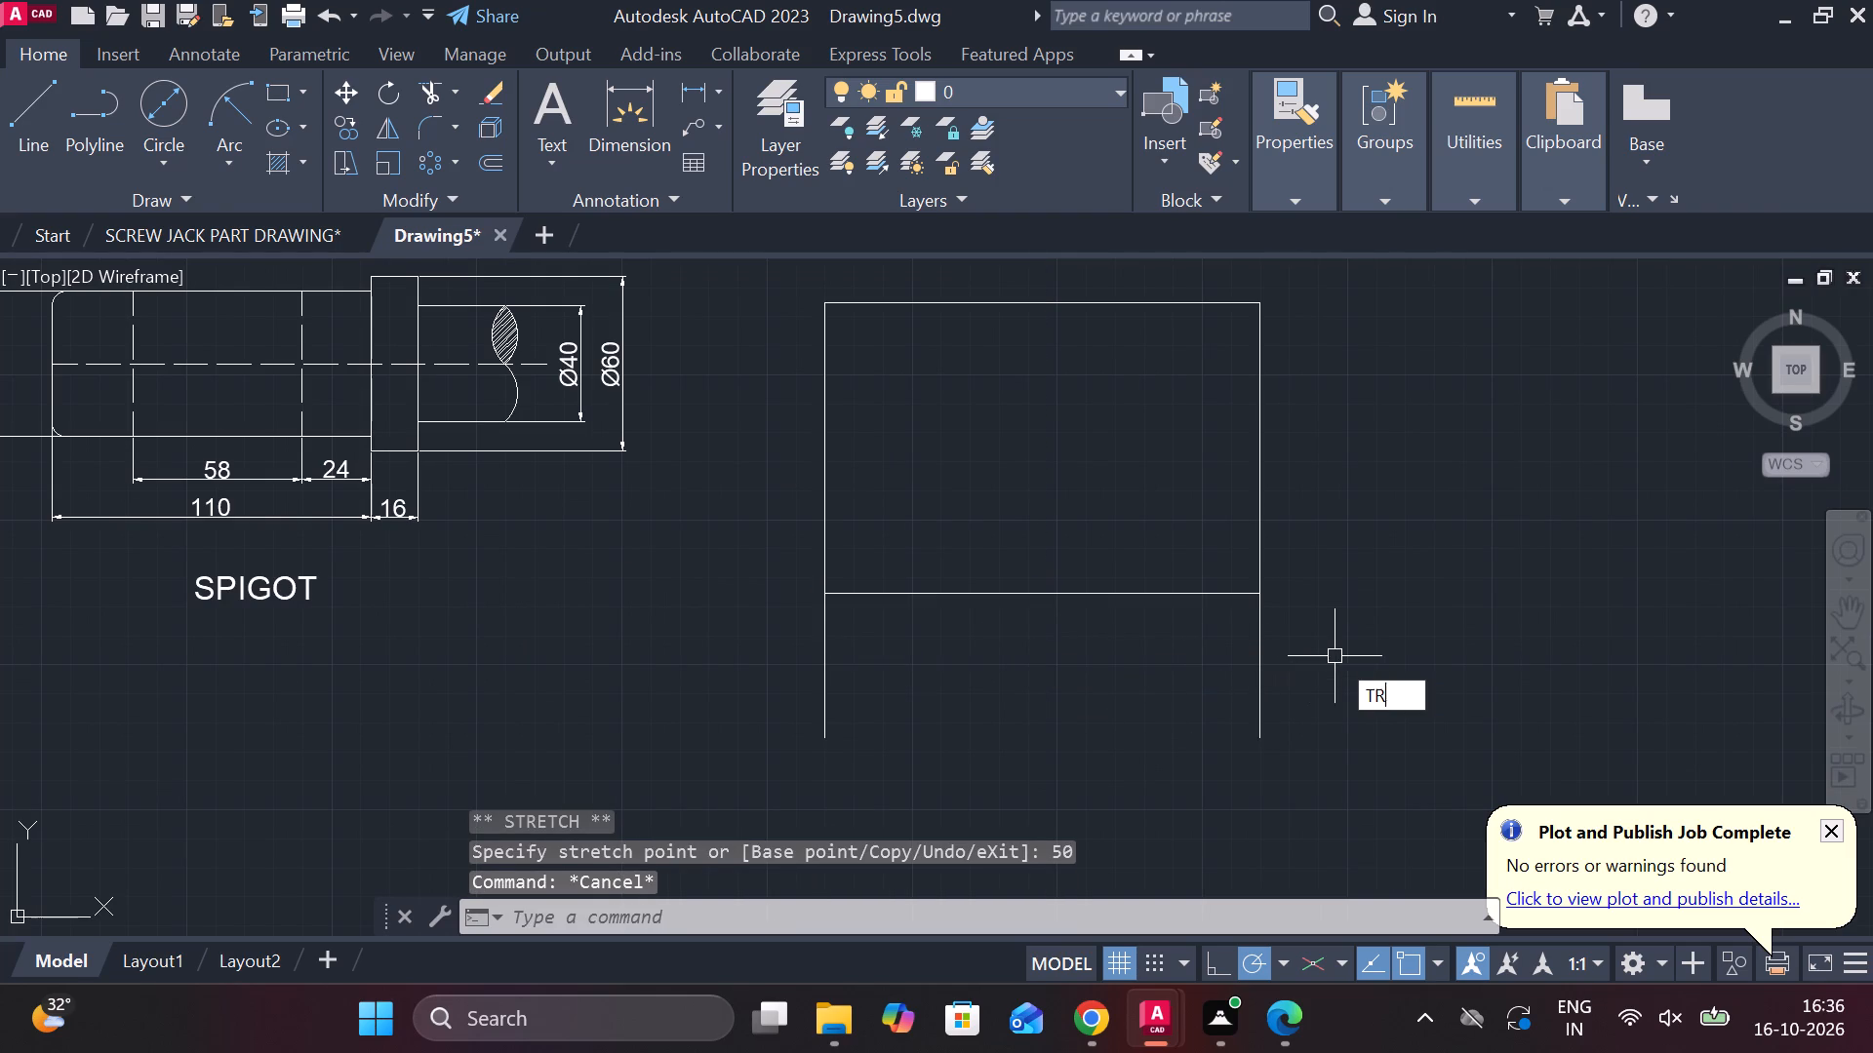
pyautogui.press('space')
pyautogui.moveTo(1328, 657); pyautogui.dragTo(805, 663)
pyautogui.moveTo(908, 668); pyautogui.dragTo(928, 738, button='middle')
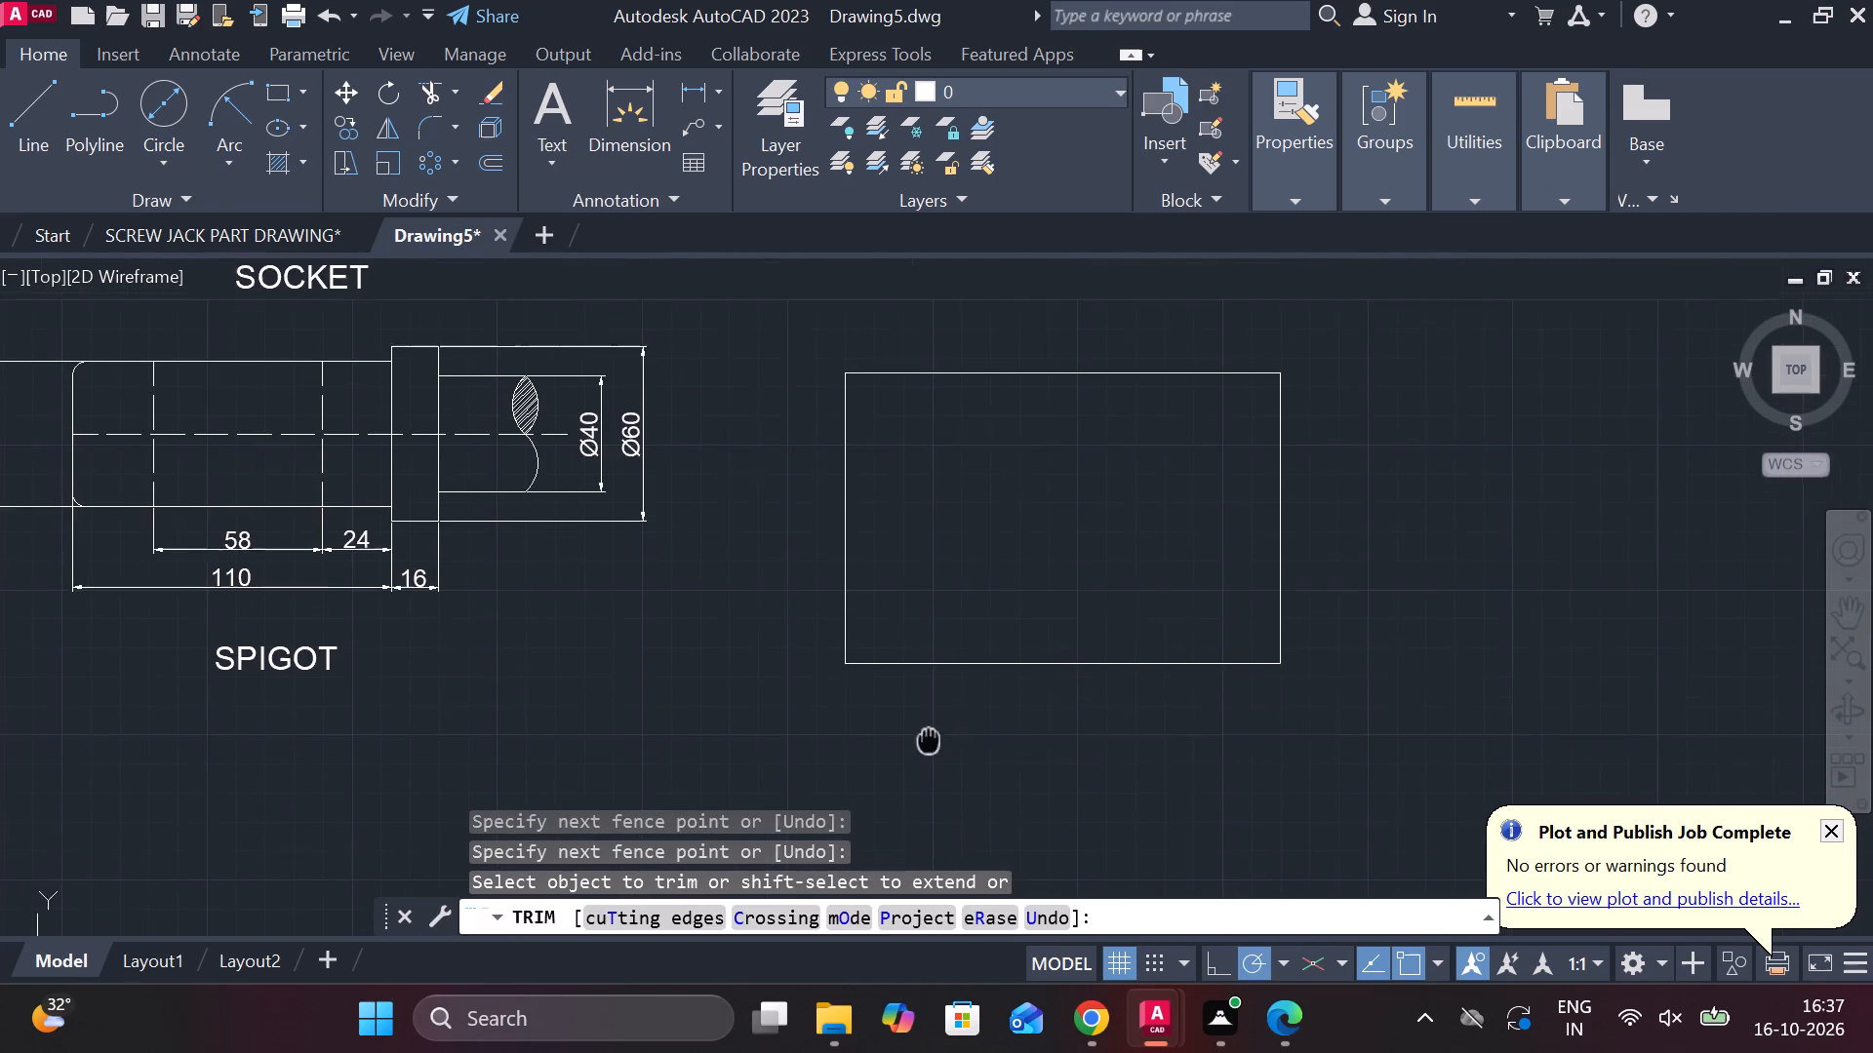
pyautogui.scroll(1, 995, 527)
pyautogui.moveTo(996, 527); pyautogui.dragTo(1031, 673, button='middle')
pyautogui.press('Escape')
# Draw a horizontal line from the rectangle's left edge, 25 below its top-left corner, running past the right edge.
pyautogui.press('l')
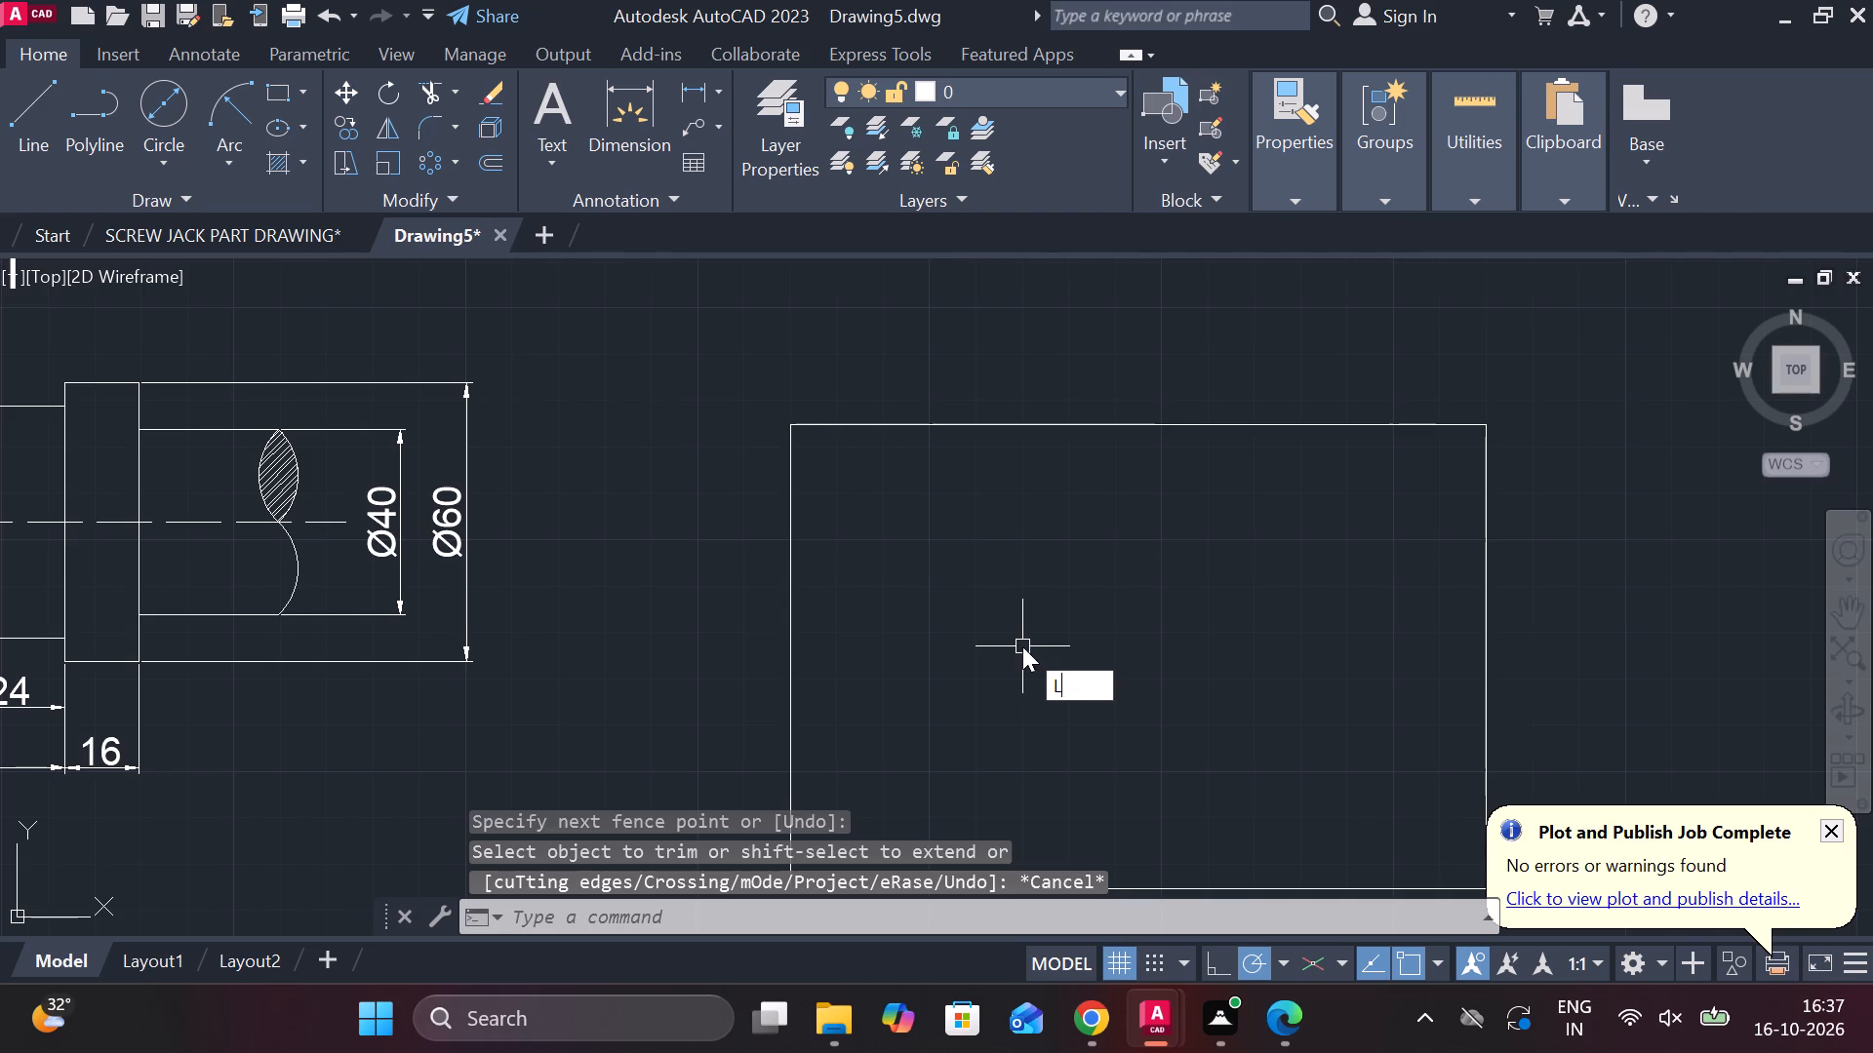
pyautogui.press('Return')
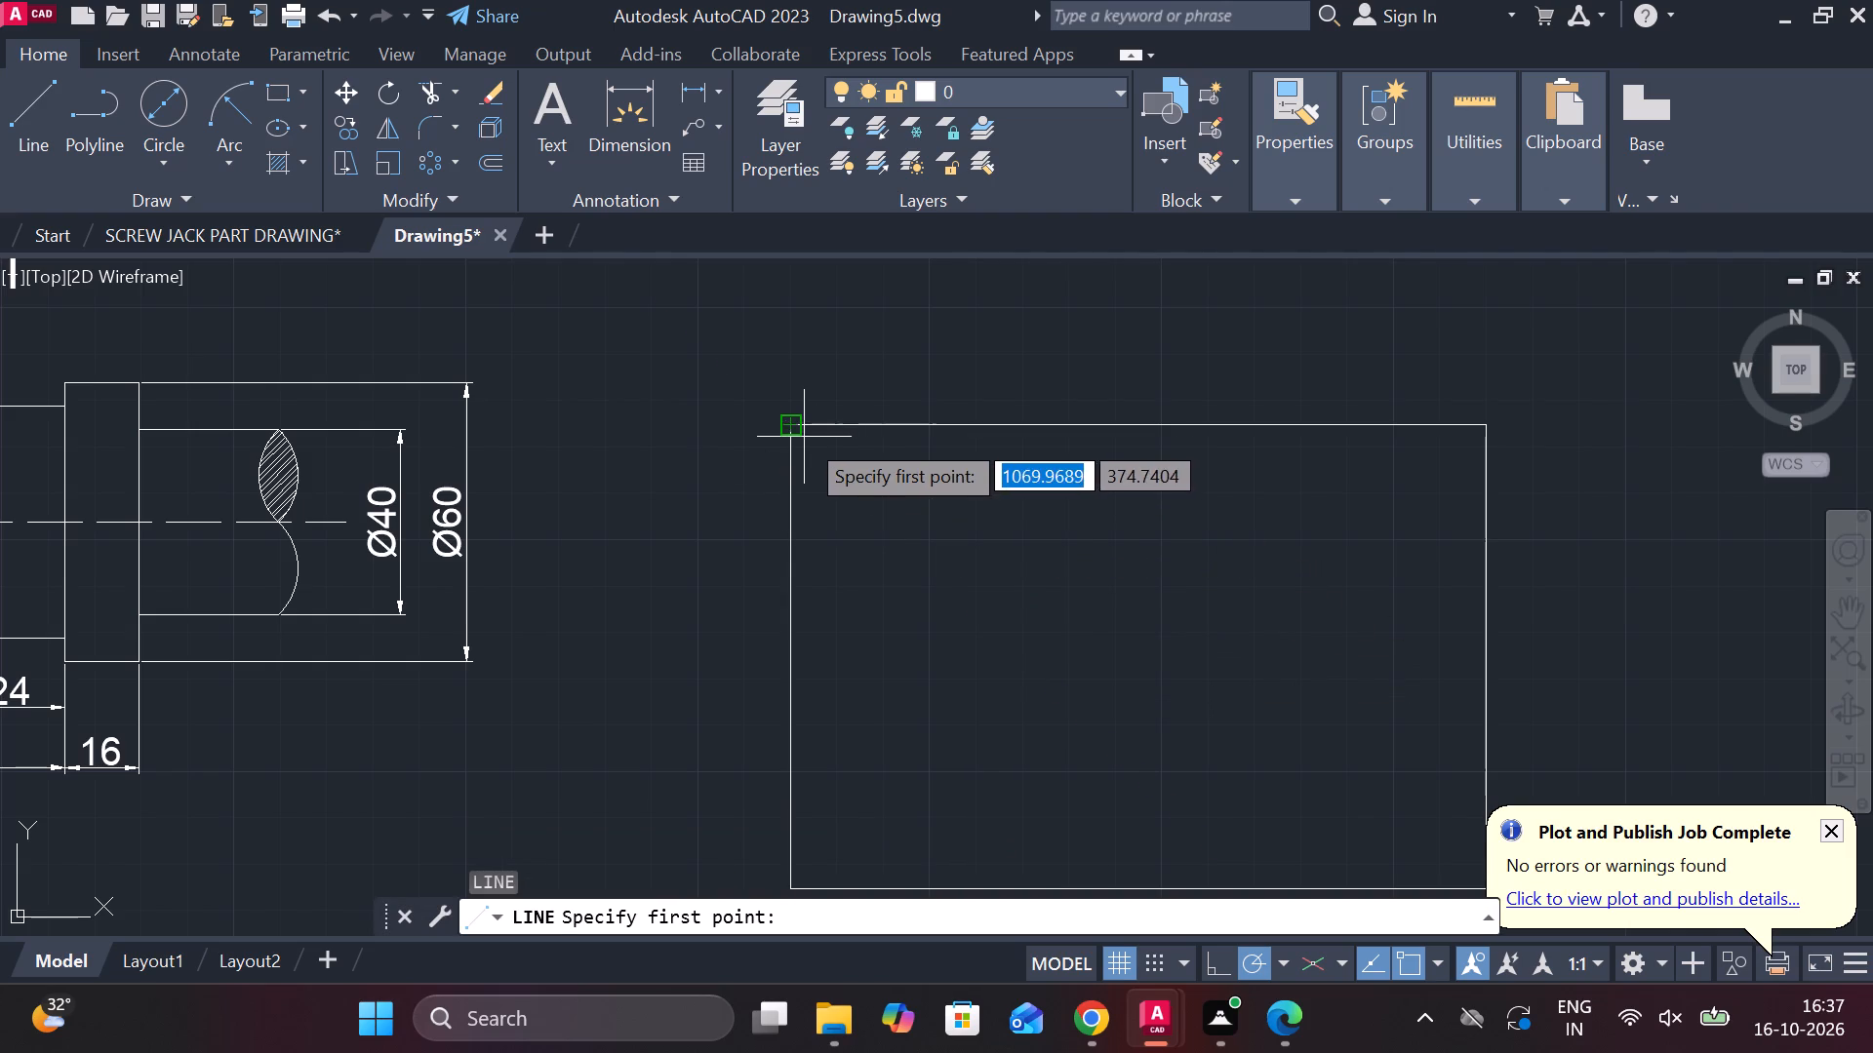
pyautogui.scroll(-1, 805, 434)
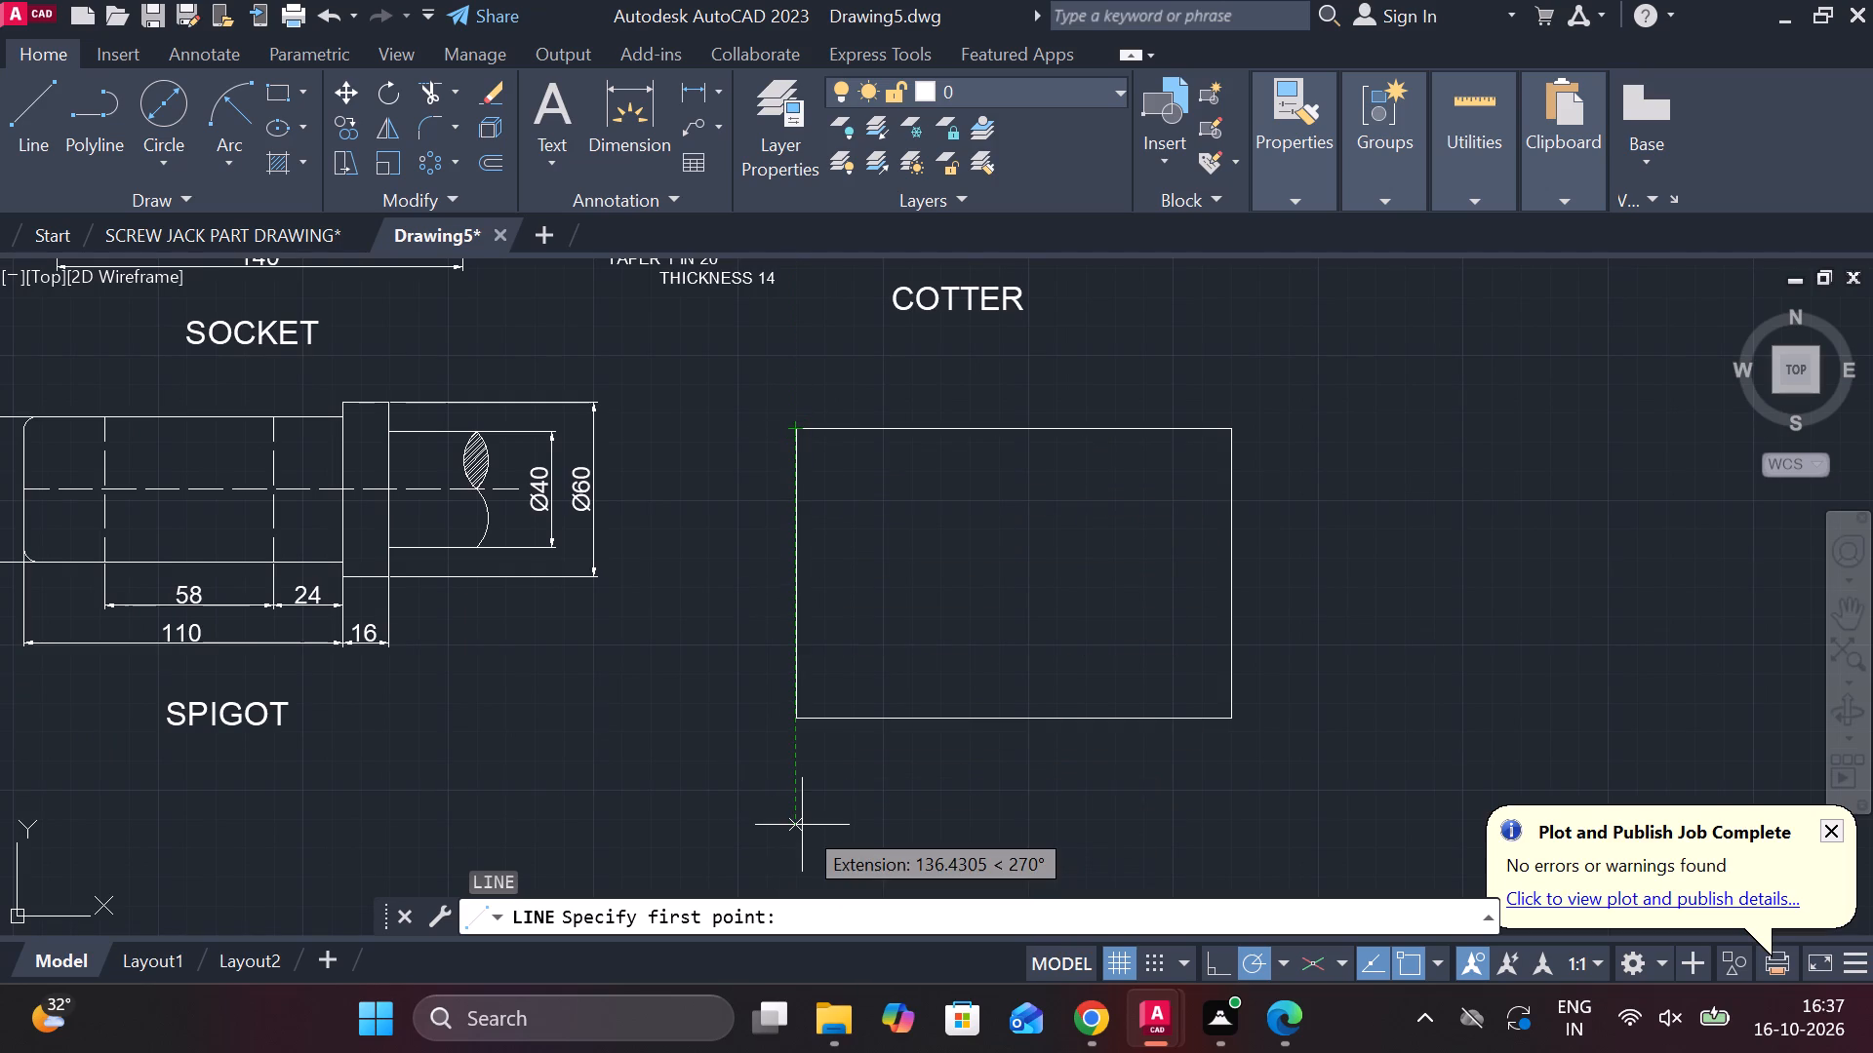
pyautogui.write('25')
pyautogui.press('space')
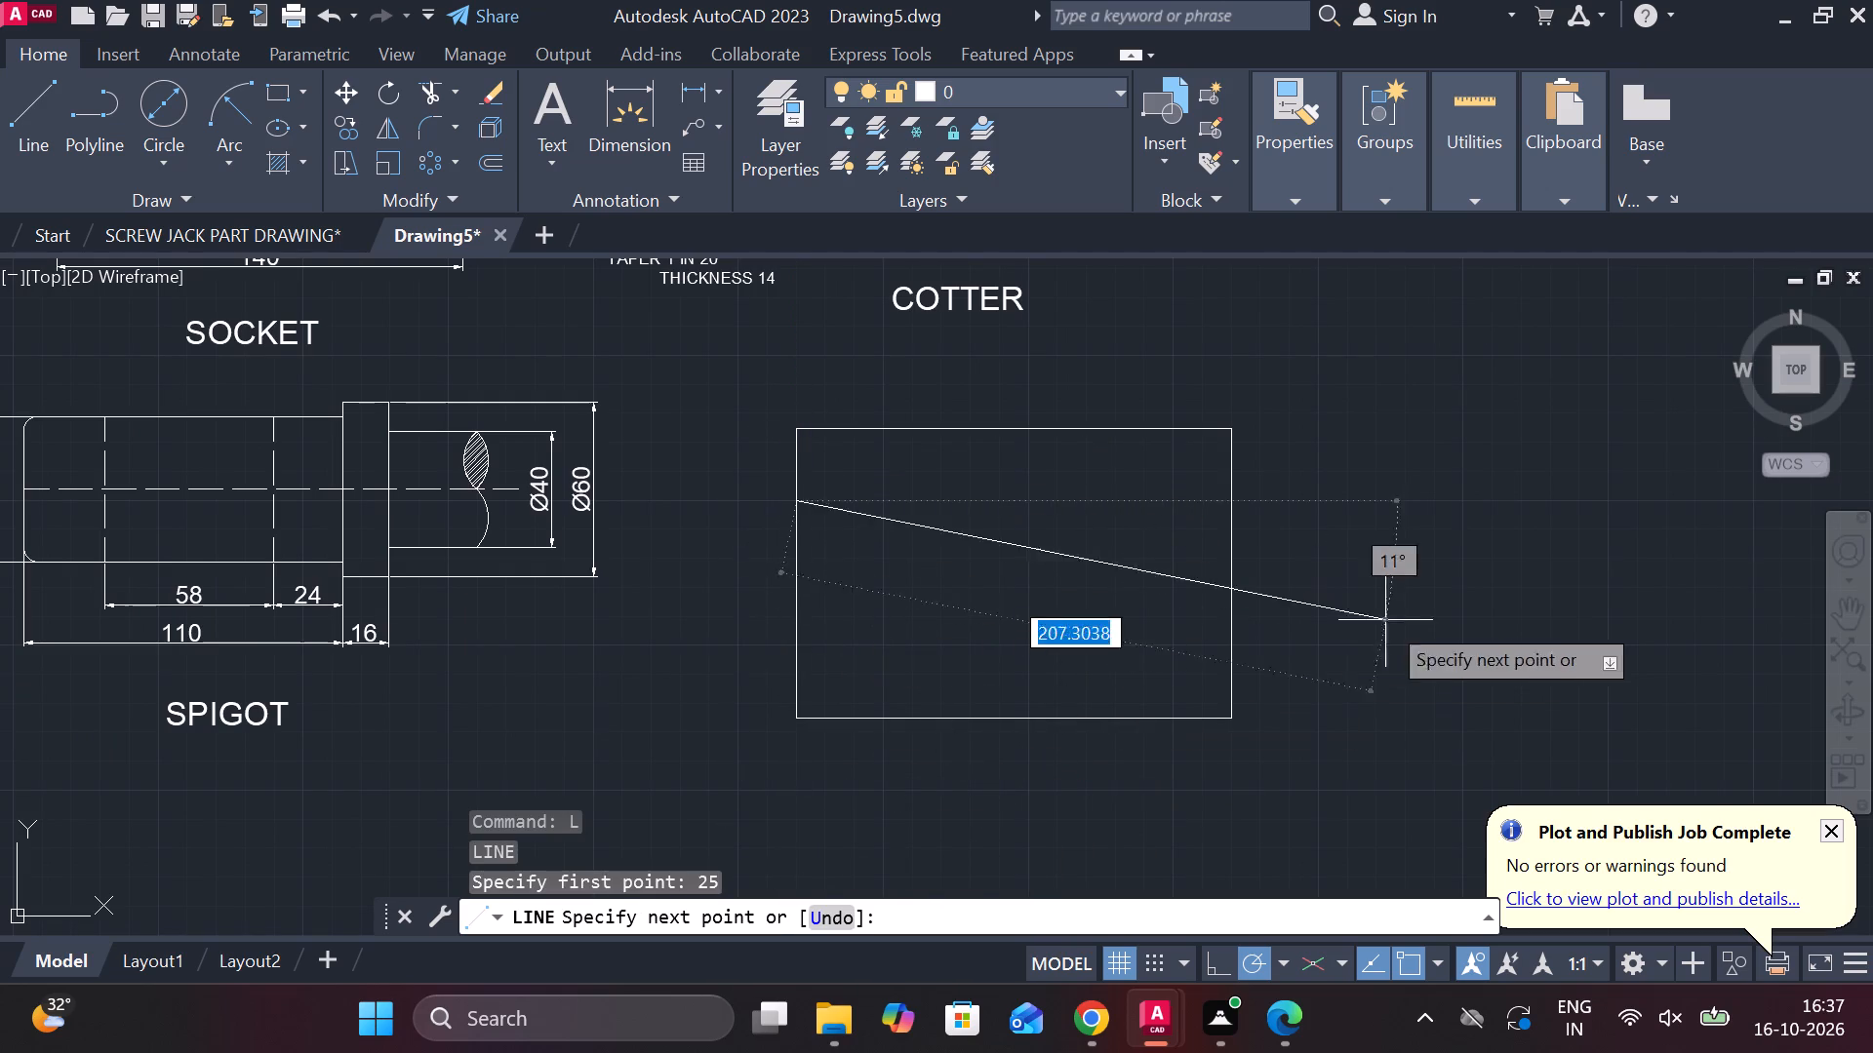
pyautogui.click(1389, 511)
pyautogui.press('Escape')
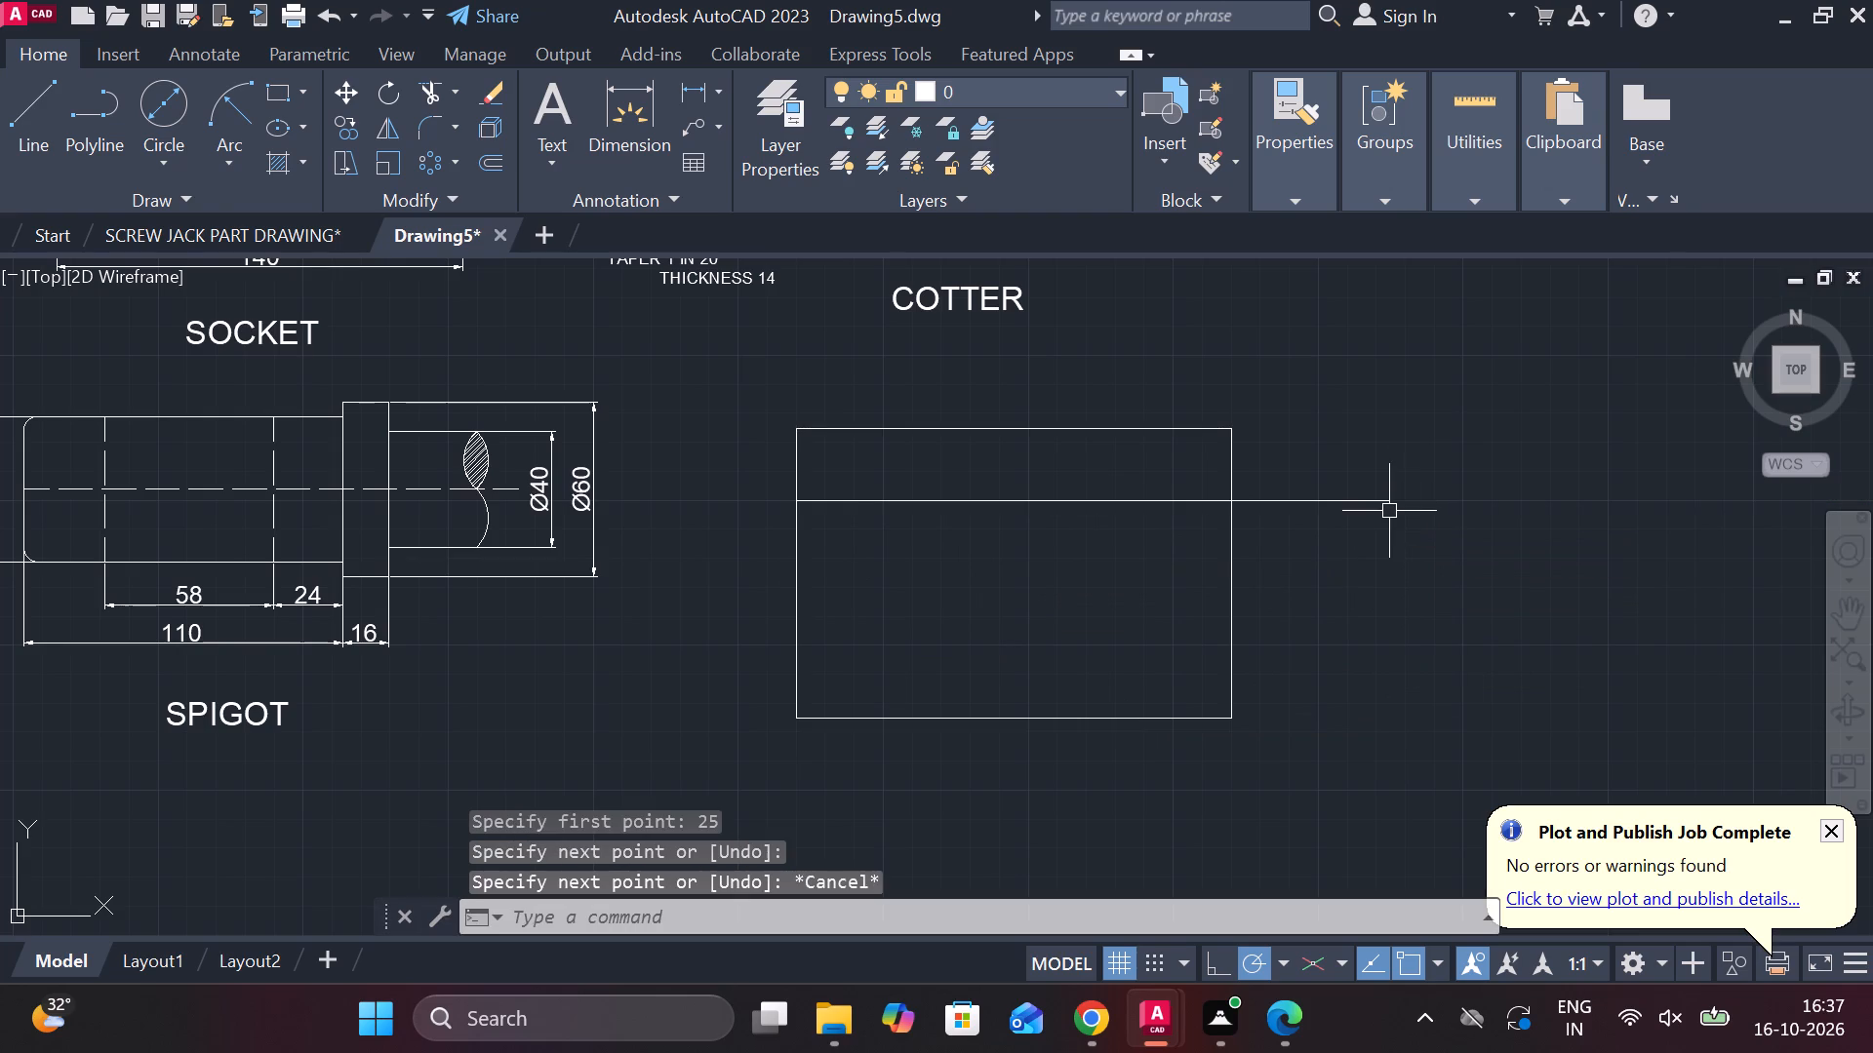
# Draw two more horizontal lines from the left edge past the right edge, each 25 below the previous one.
pyautogui.press('space')
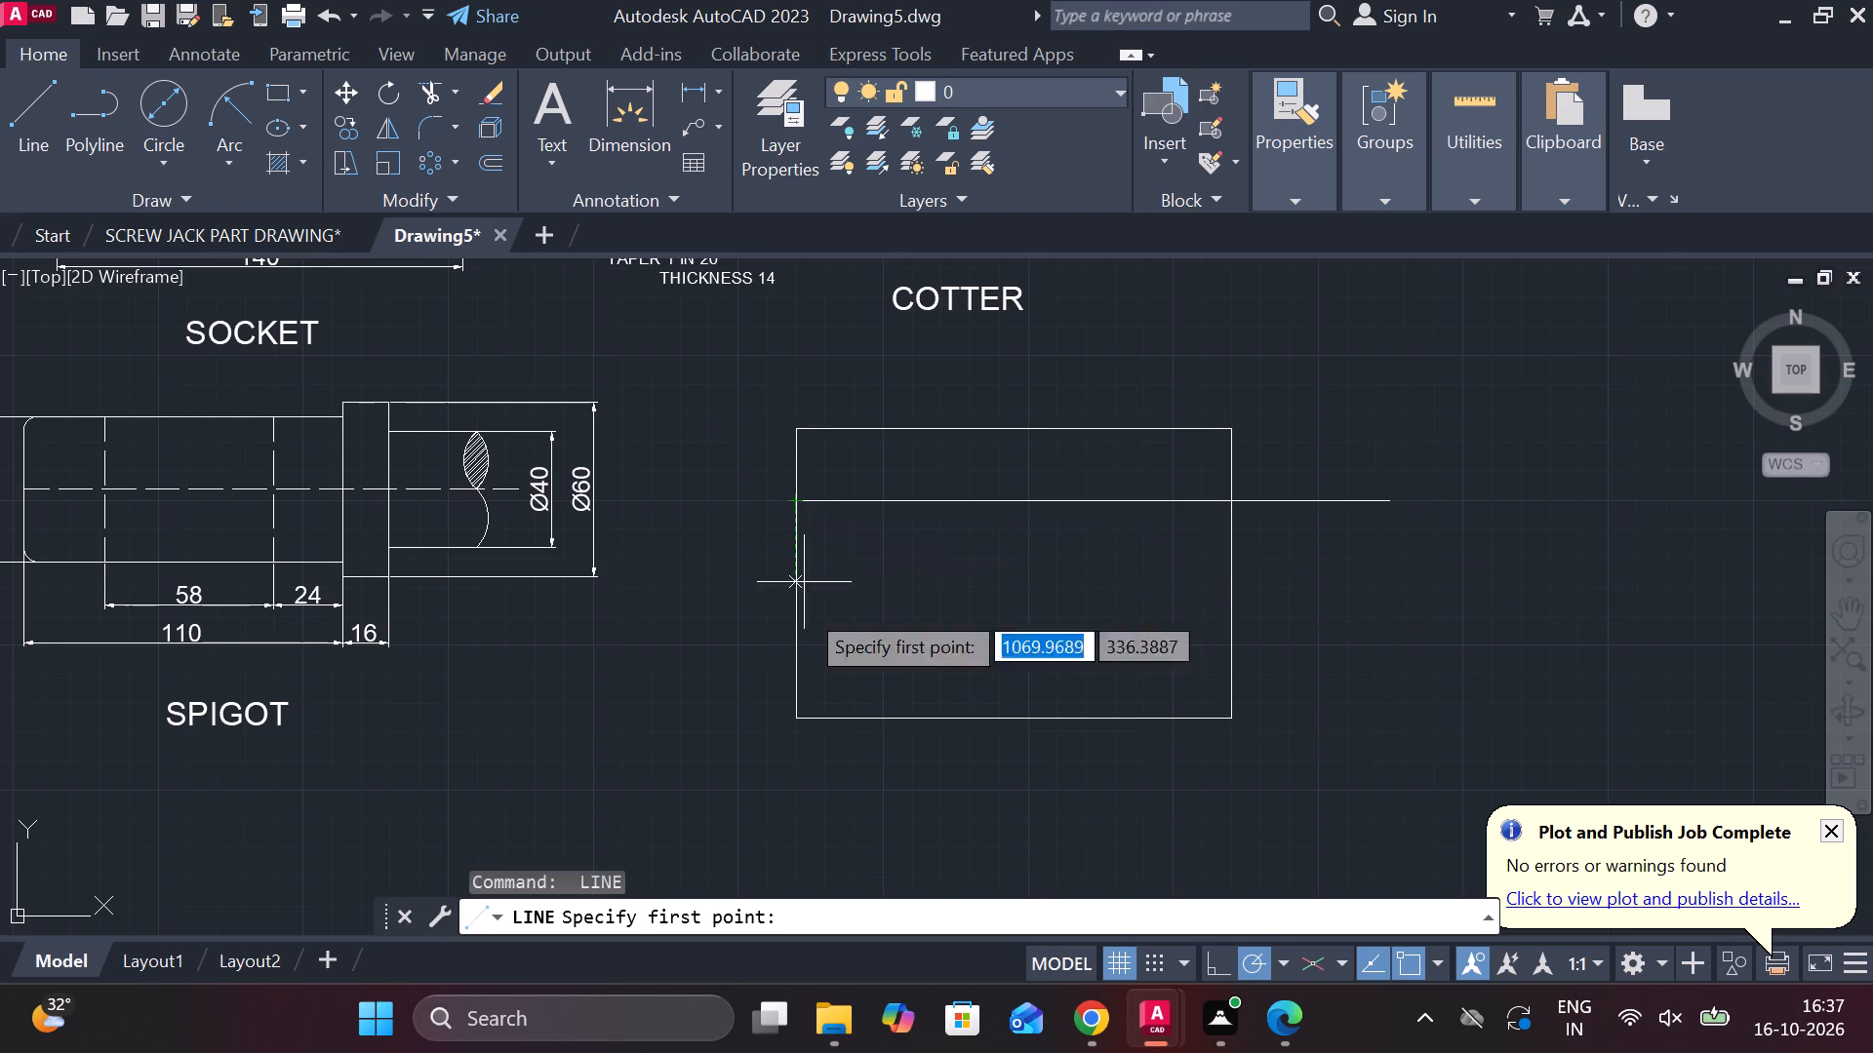
pyautogui.write('25')
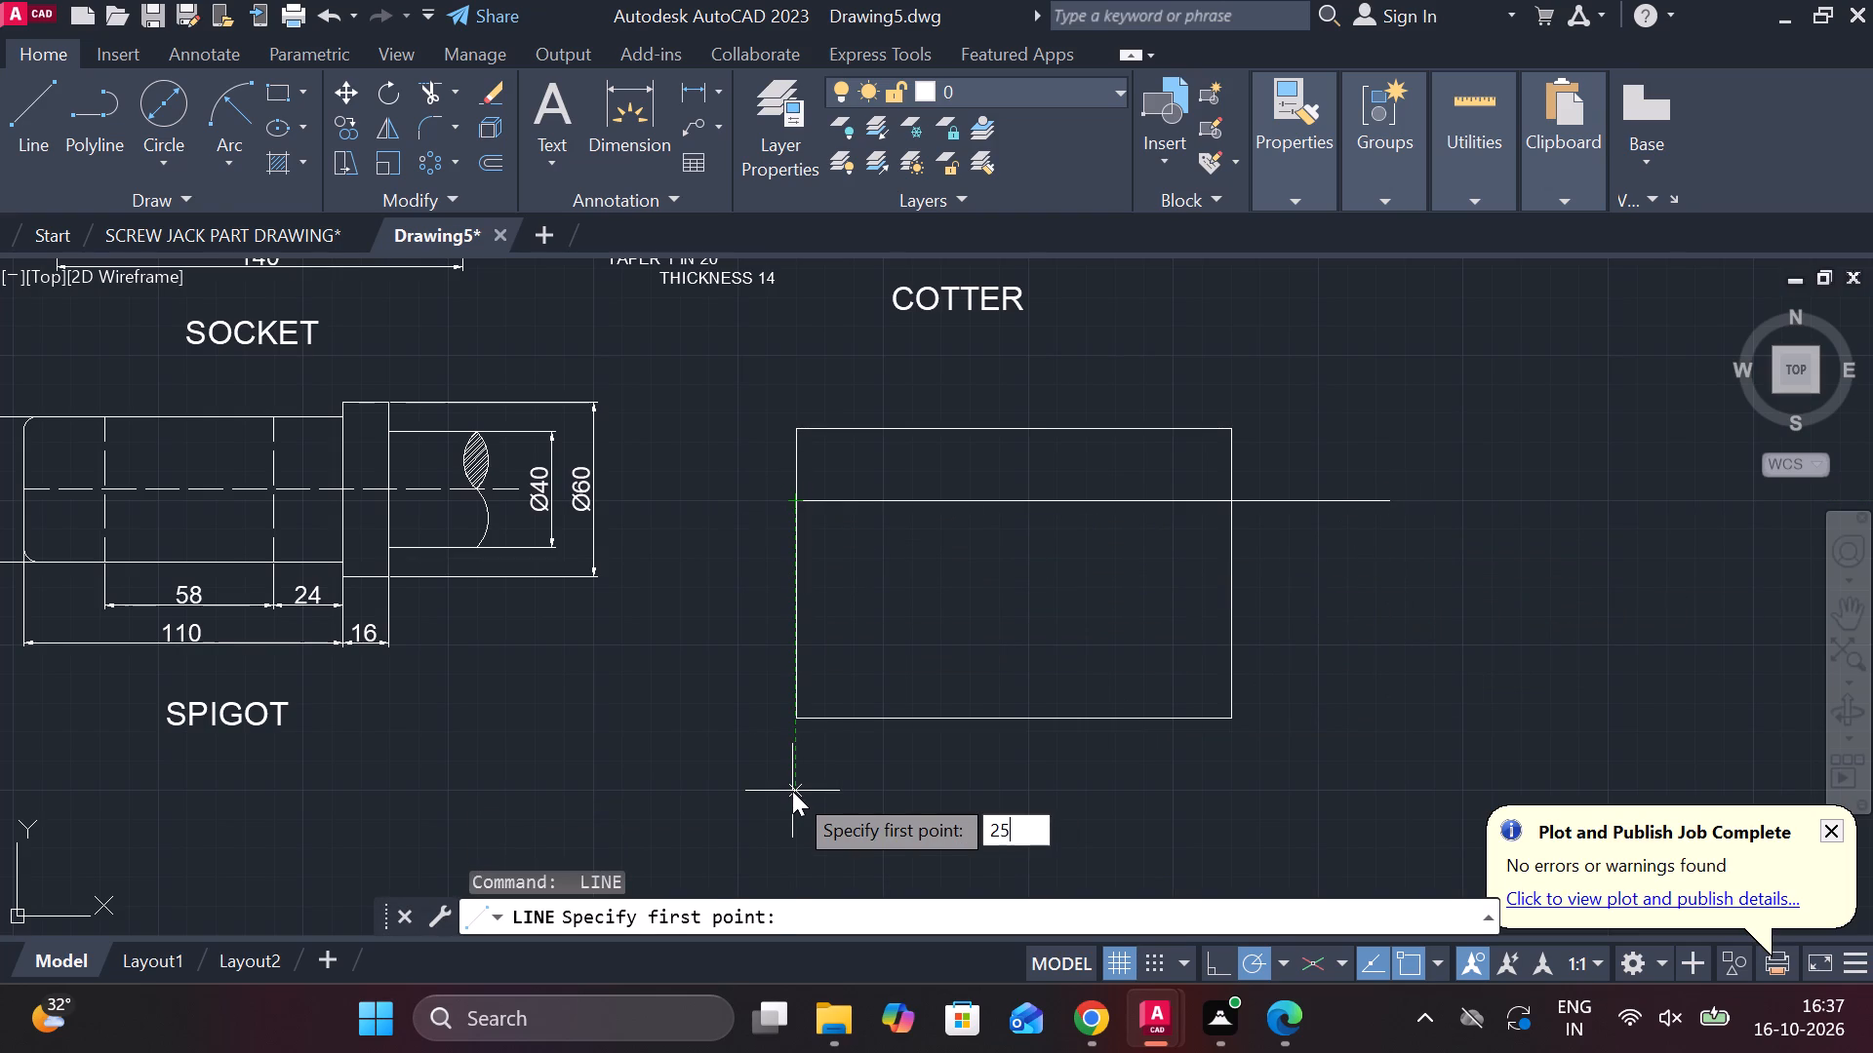
pyautogui.press('space')
pyautogui.click(1405, 563)
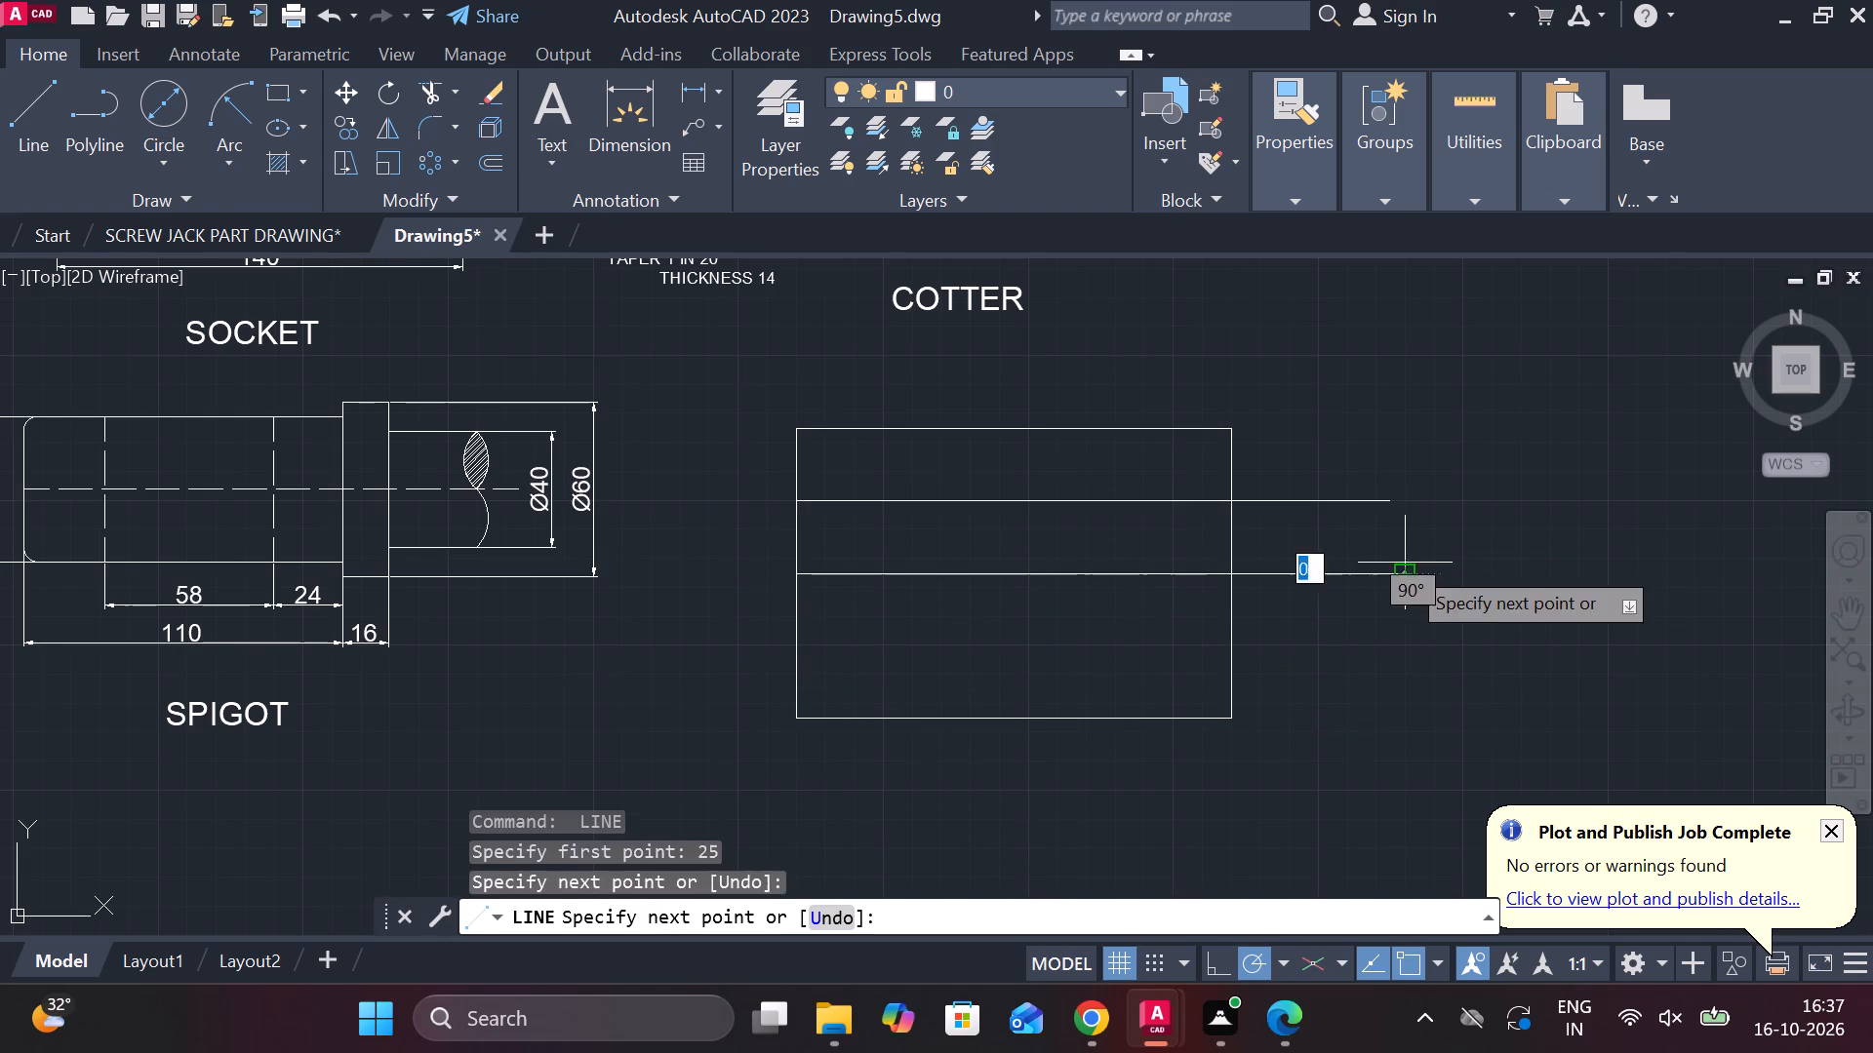
pyautogui.press('Escape')
pyautogui.write('L')
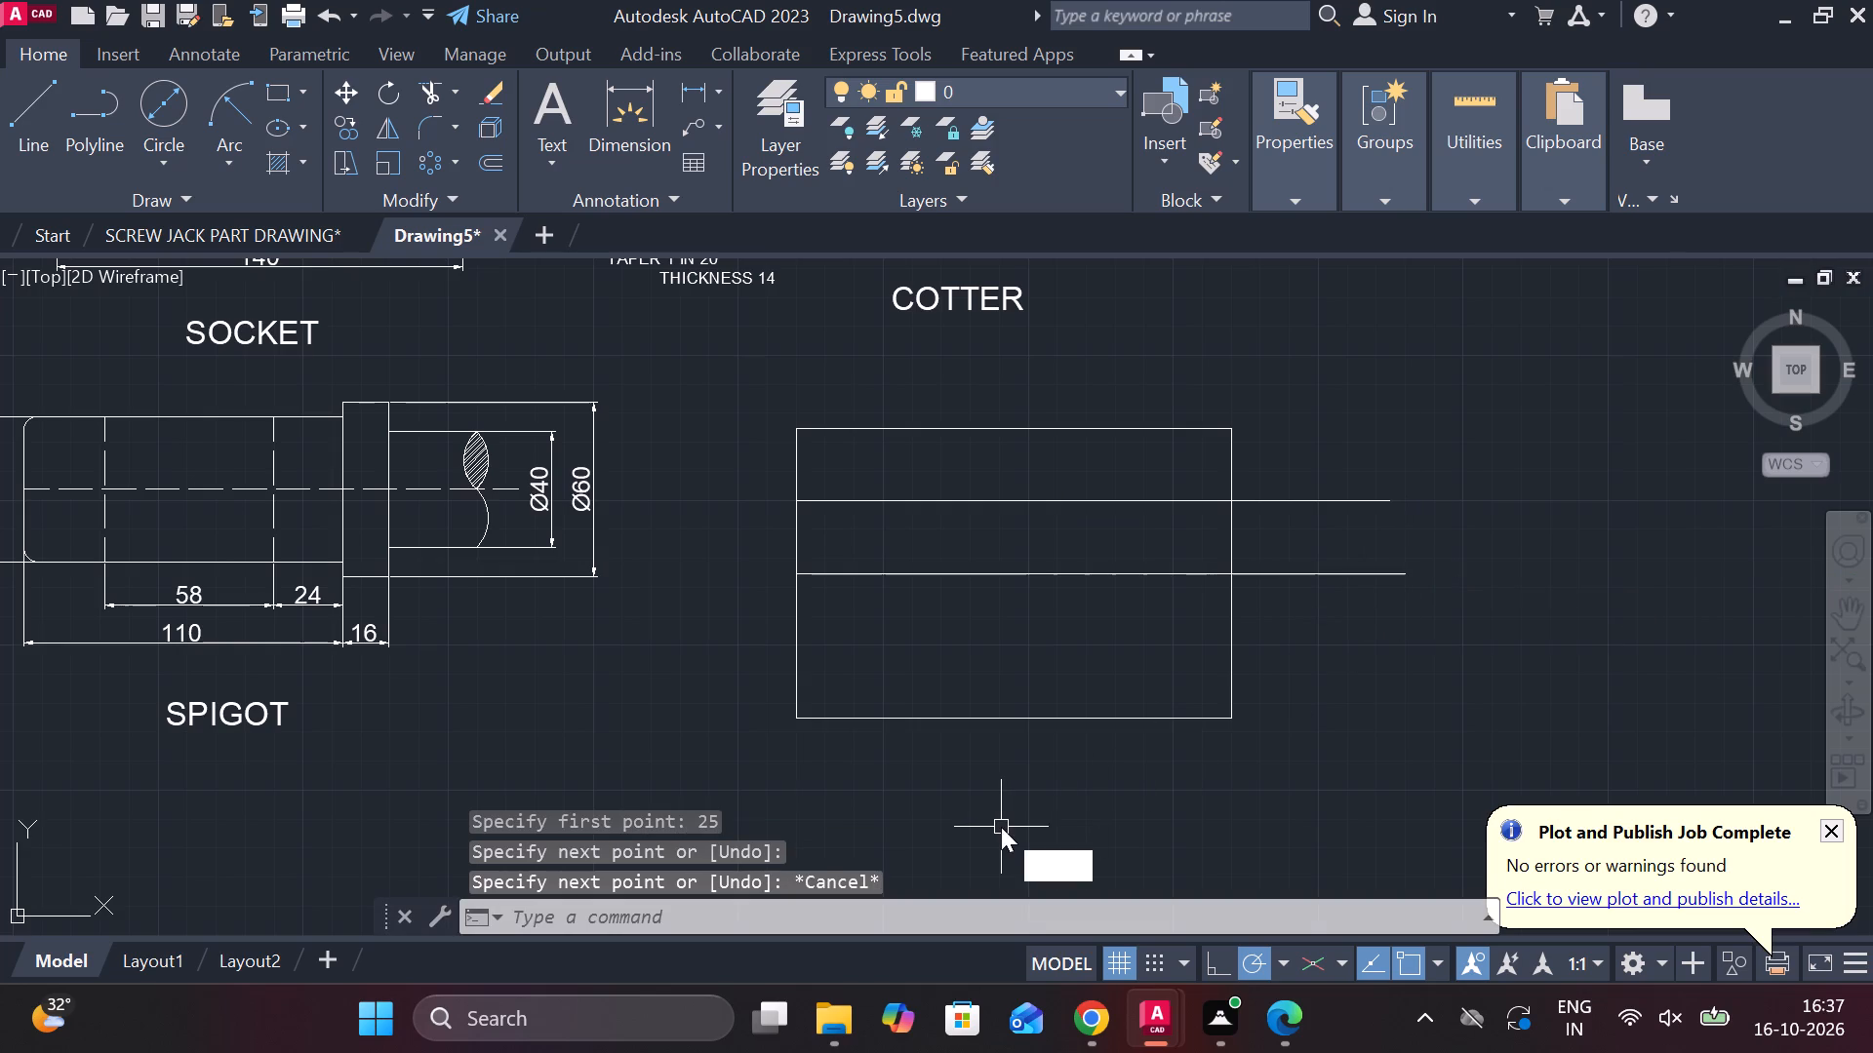
pyautogui.press('space')
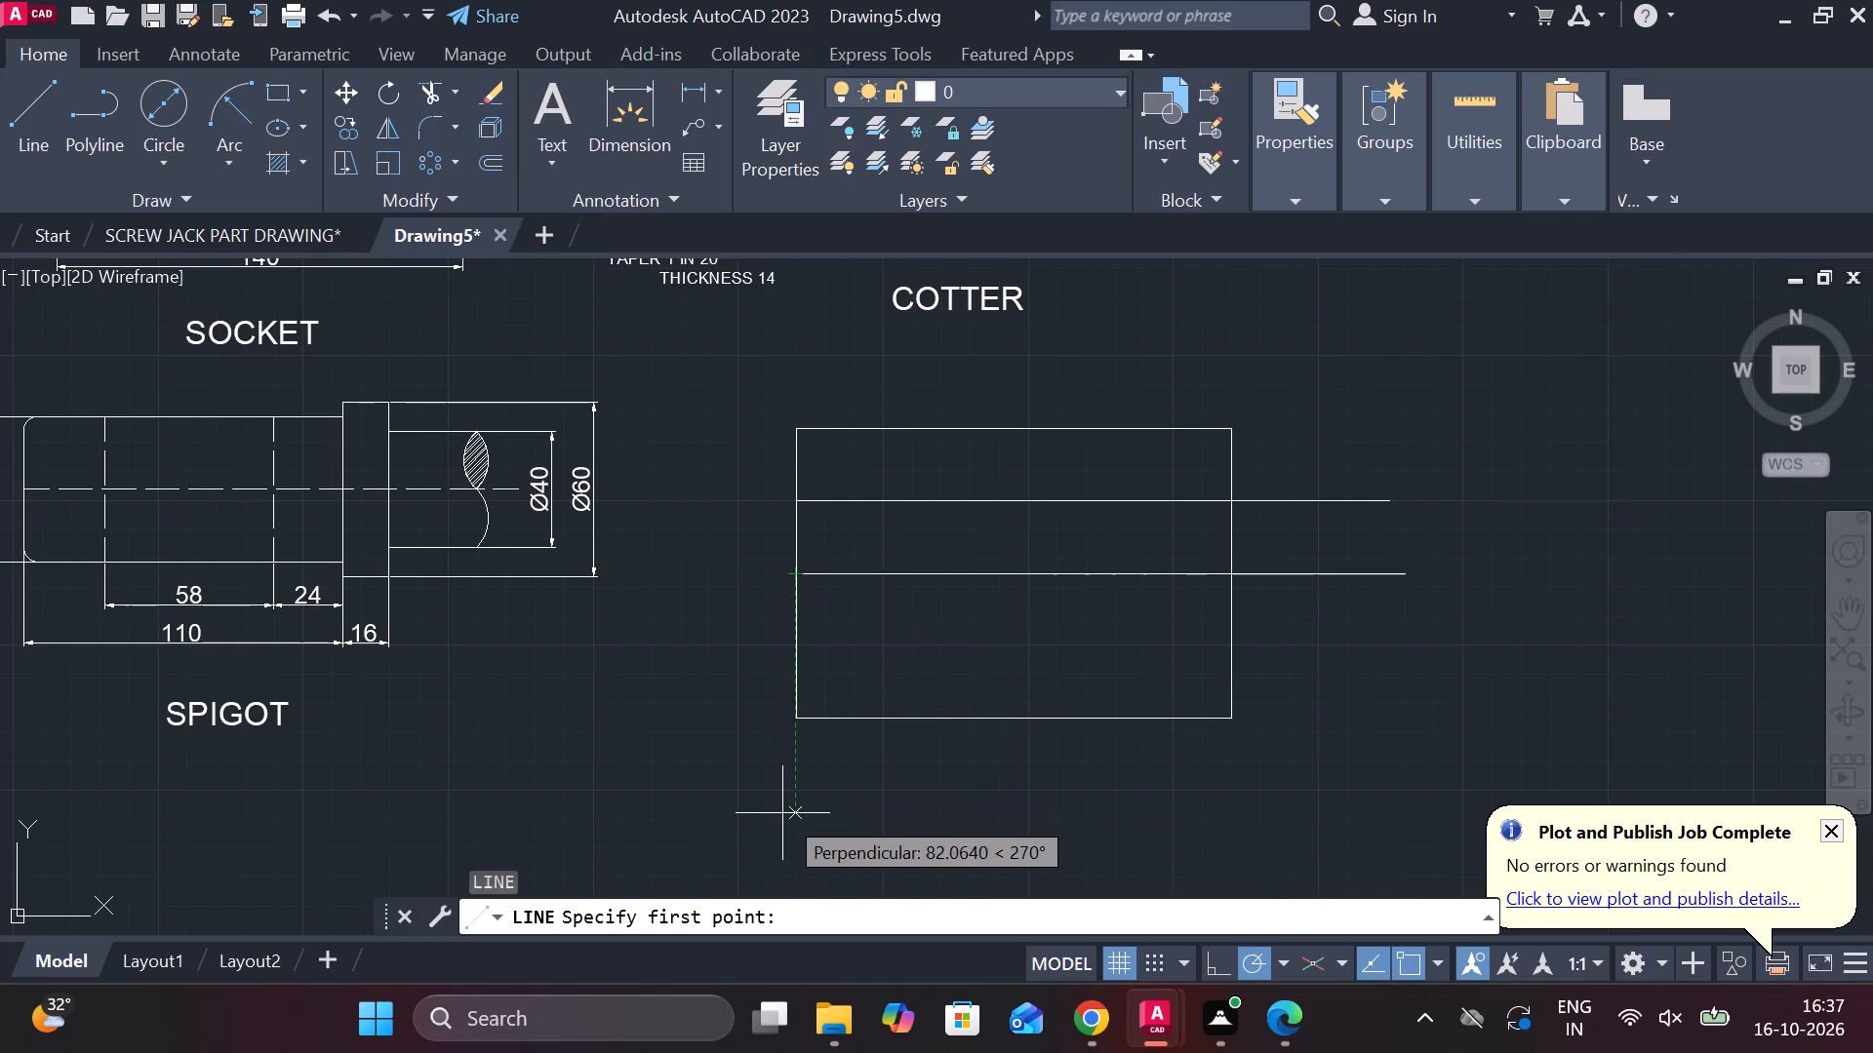
pyautogui.write('25')
pyautogui.press('space')
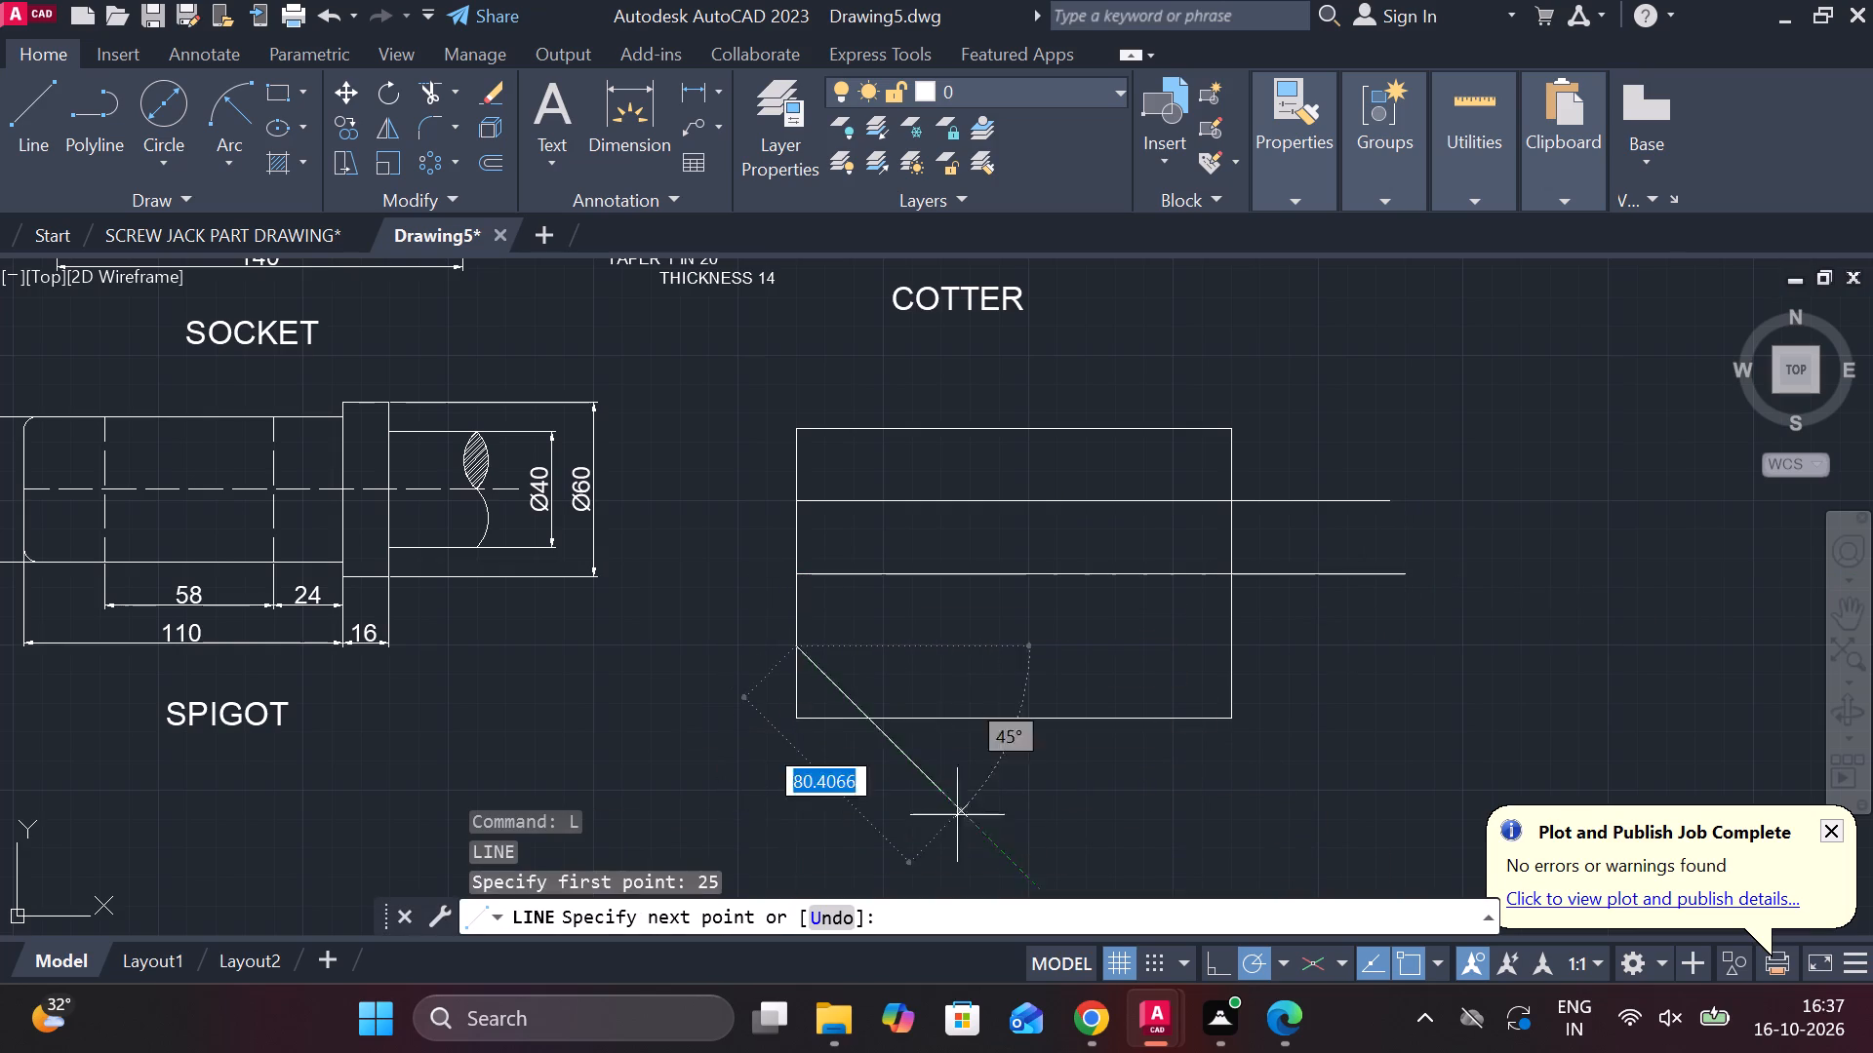
pyautogui.click(1436, 644)
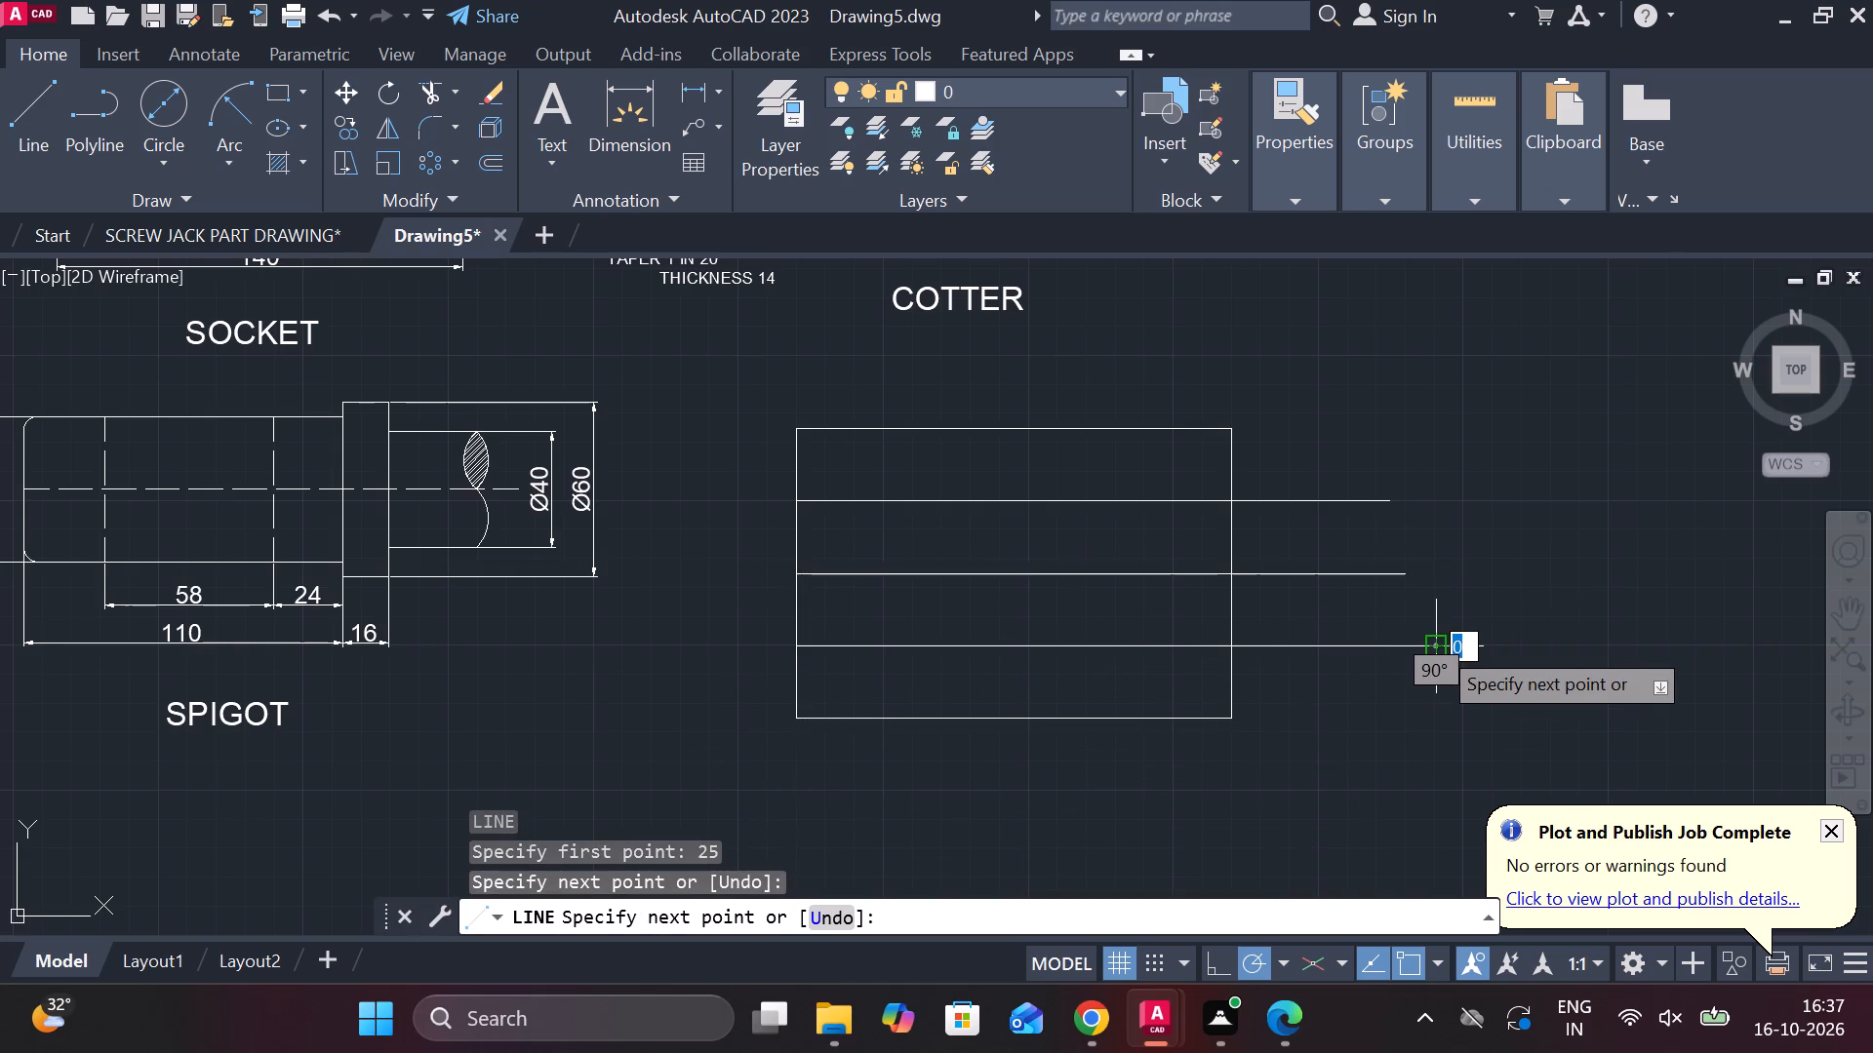
pyautogui.press('Escape')
# Trim the overhanging ends of the three horizontal lines at the rectangle's right edge.
pyautogui.write('TR')
pyautogui.press('space')
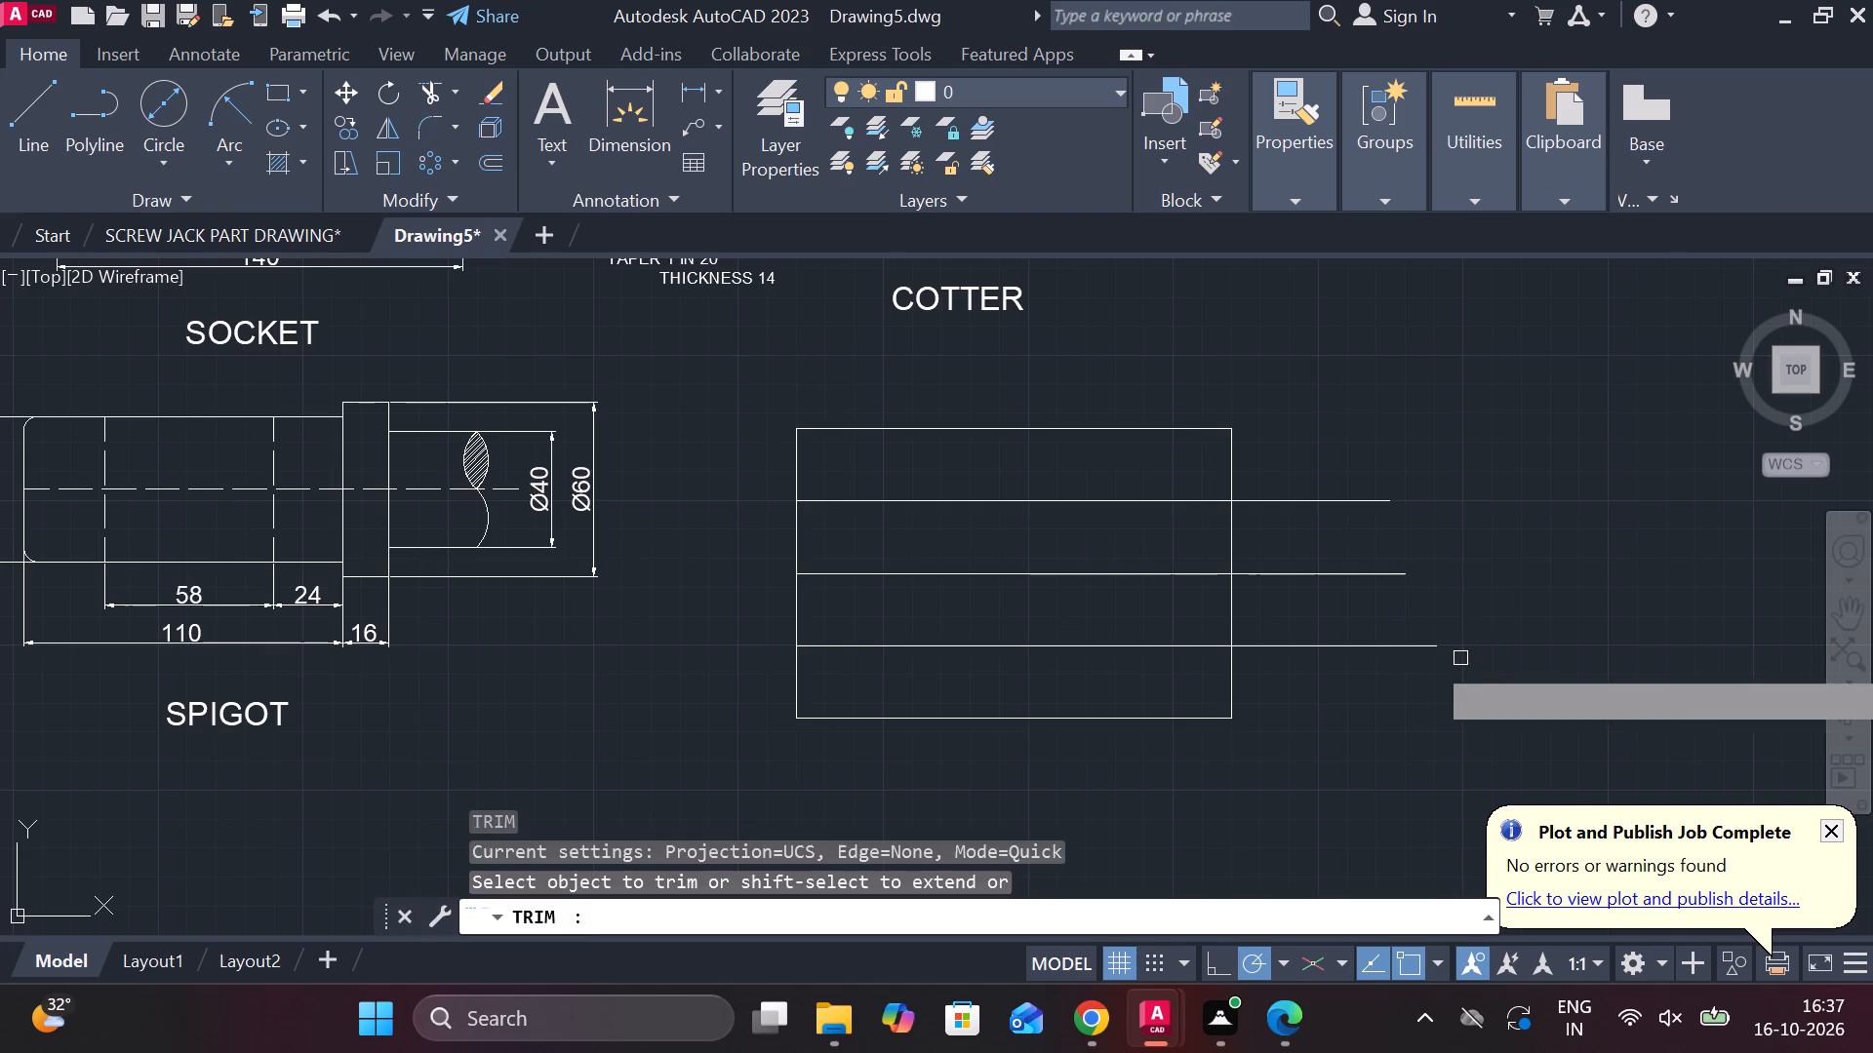
pyautogui.moveTo(1274, 438); pyautogui.dragTo(1308, 798)
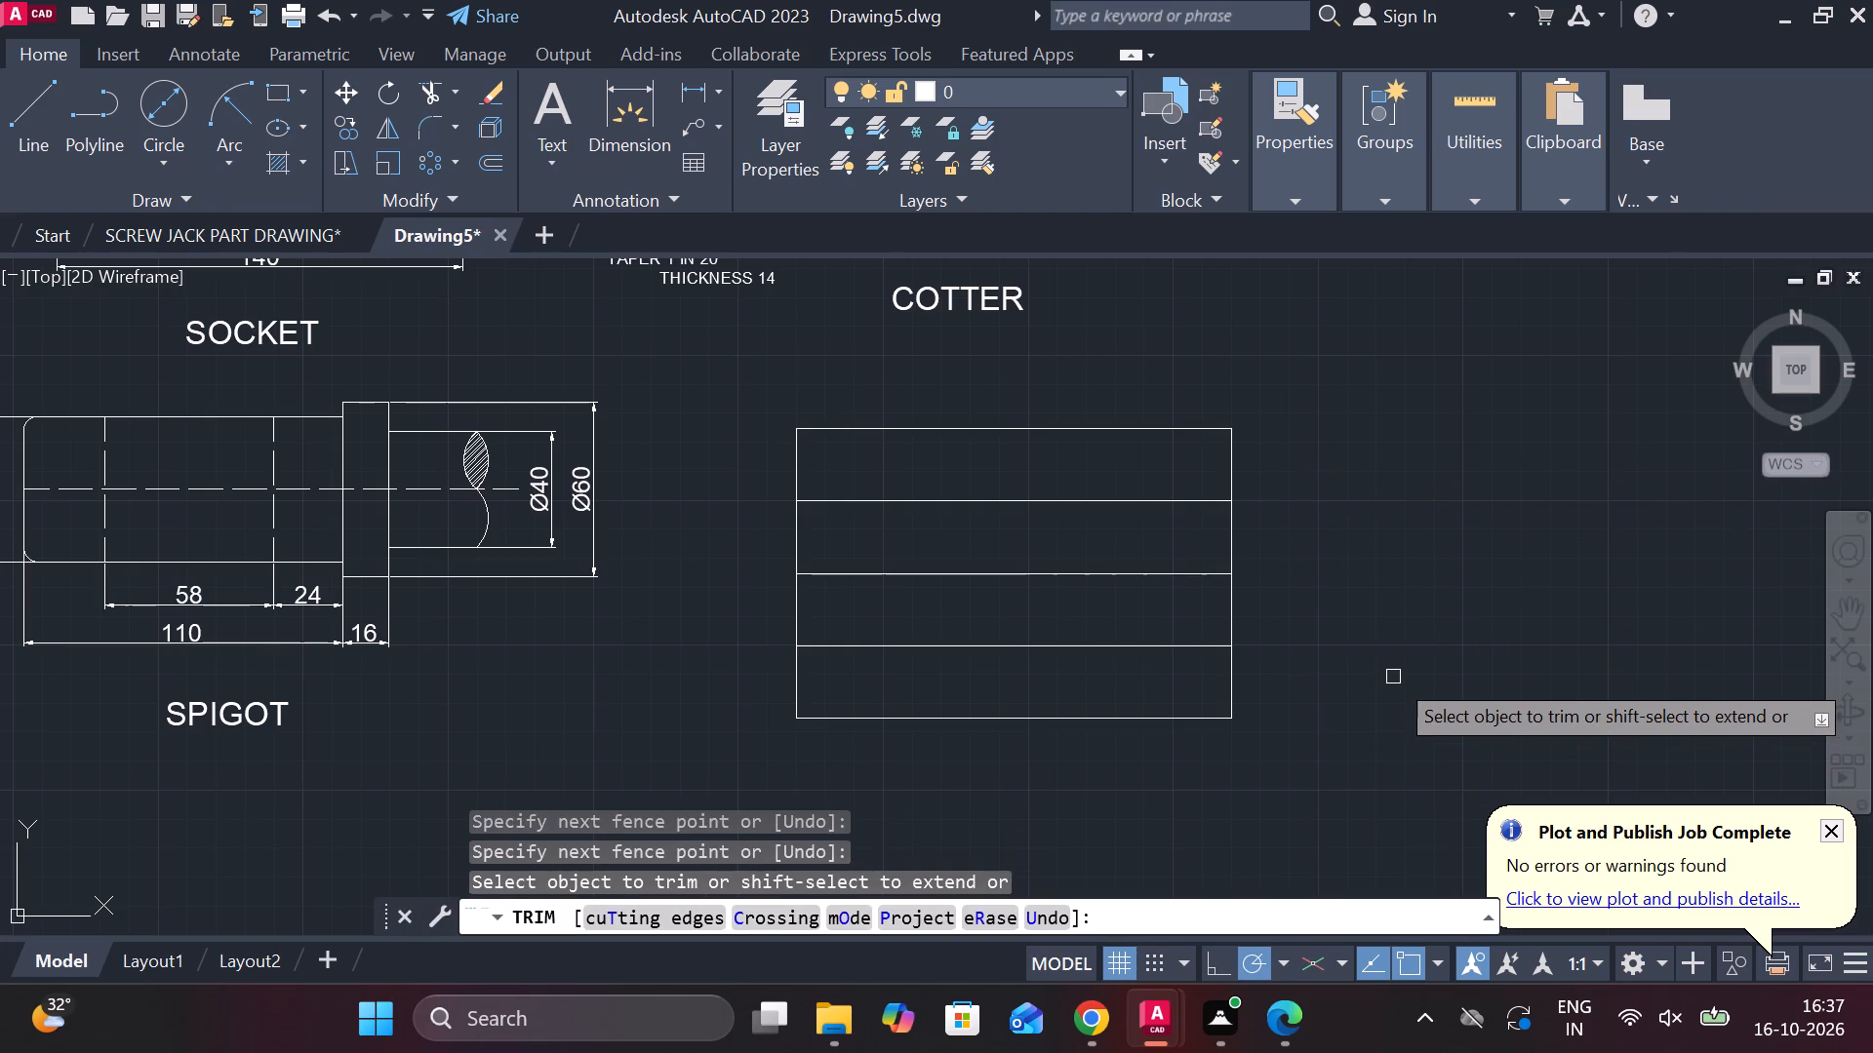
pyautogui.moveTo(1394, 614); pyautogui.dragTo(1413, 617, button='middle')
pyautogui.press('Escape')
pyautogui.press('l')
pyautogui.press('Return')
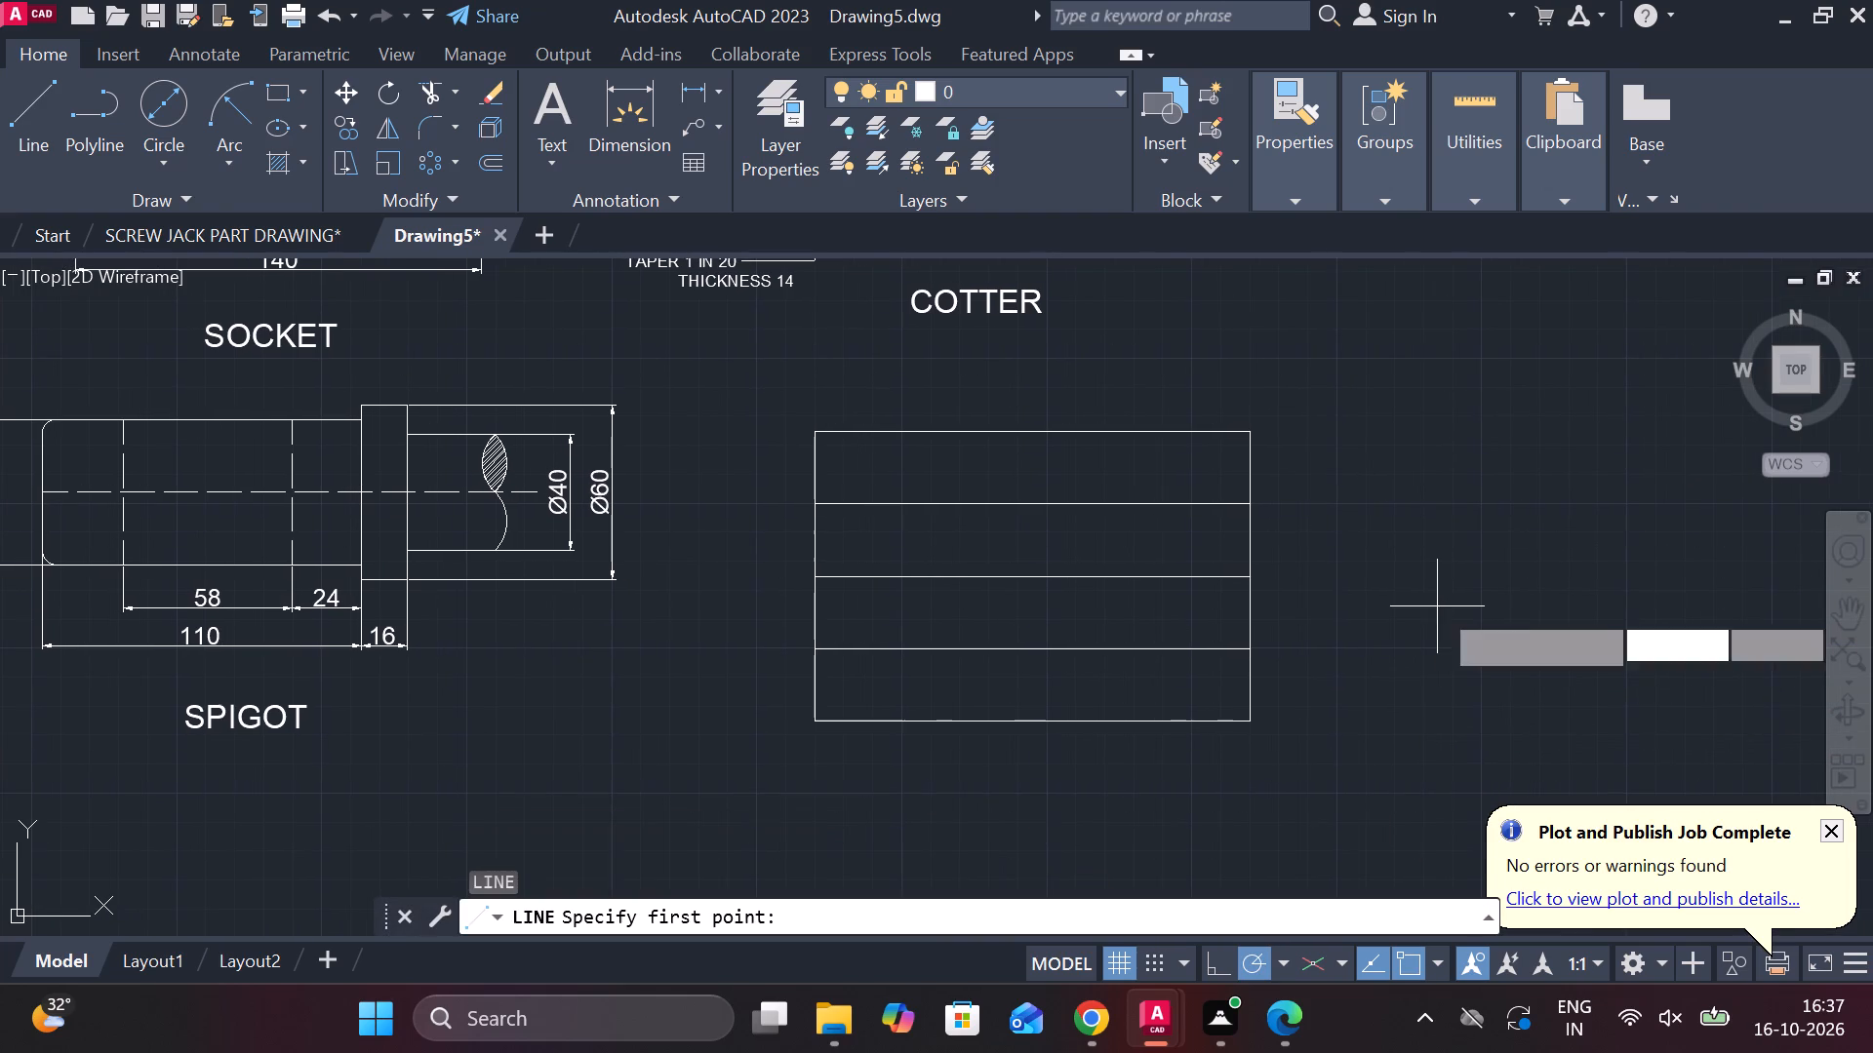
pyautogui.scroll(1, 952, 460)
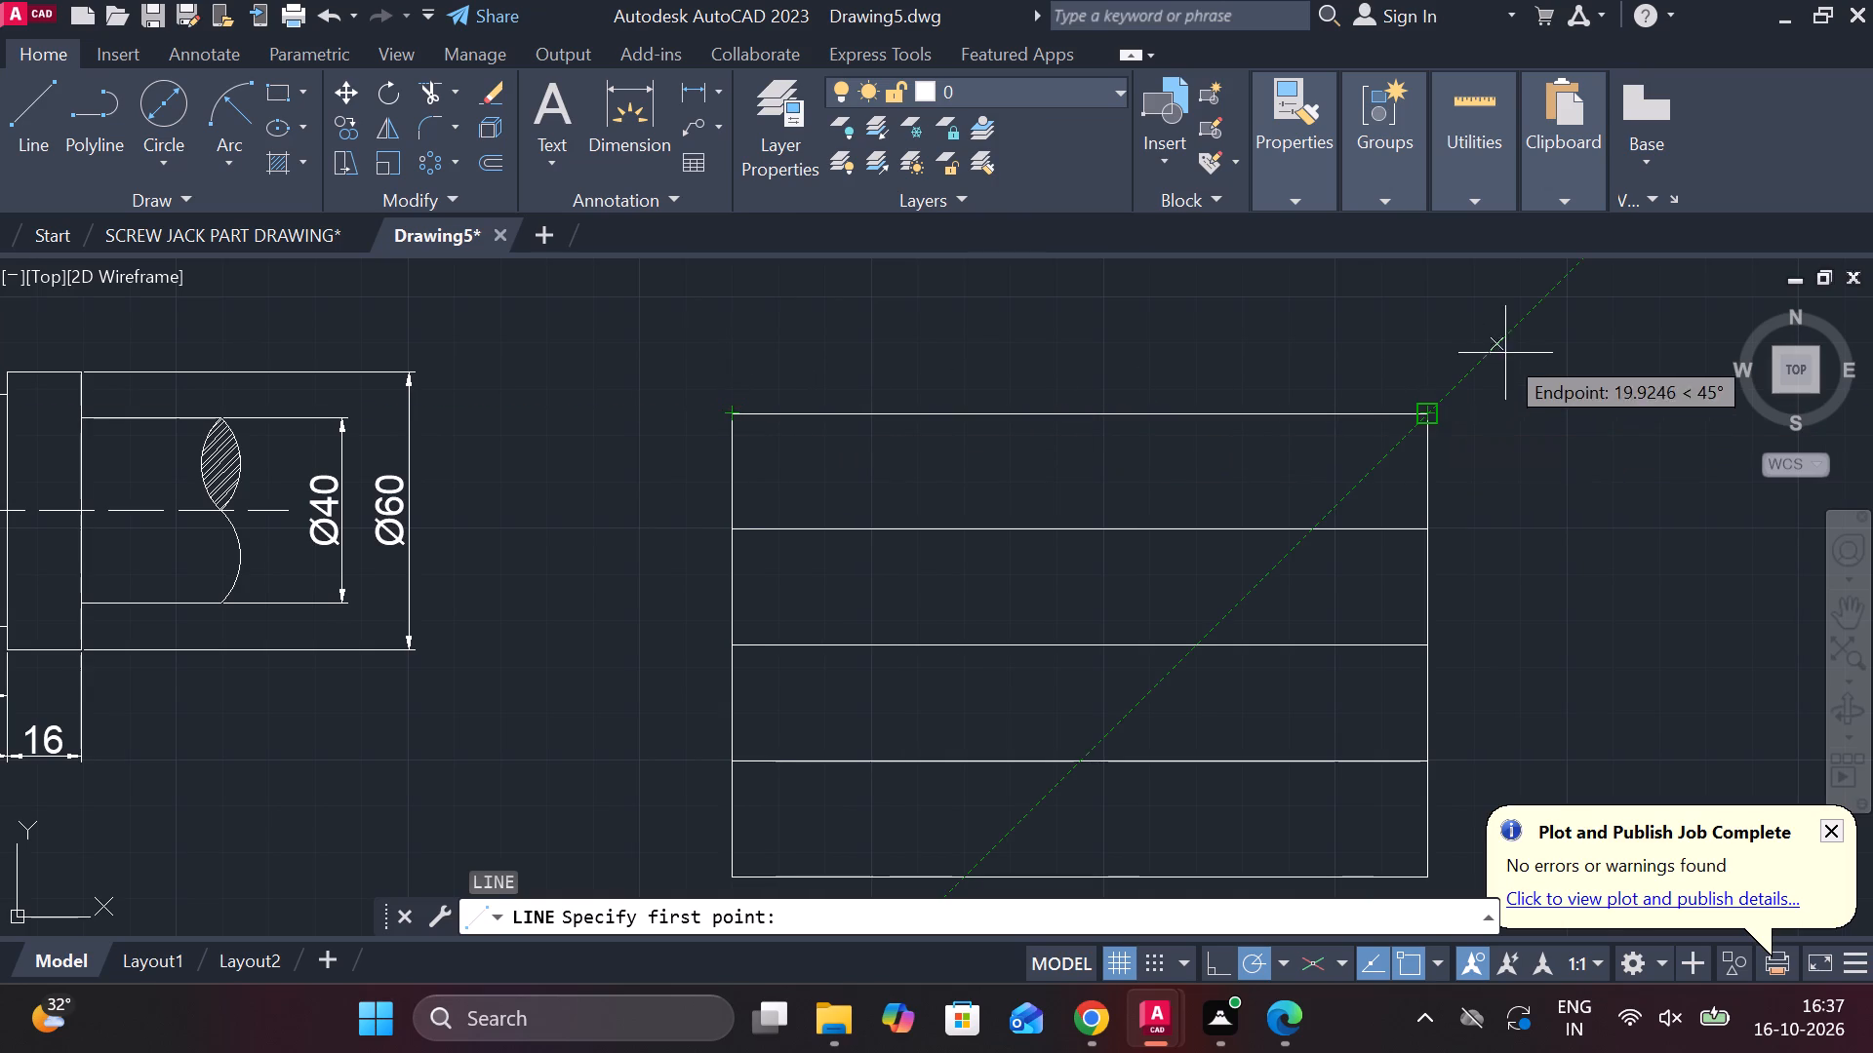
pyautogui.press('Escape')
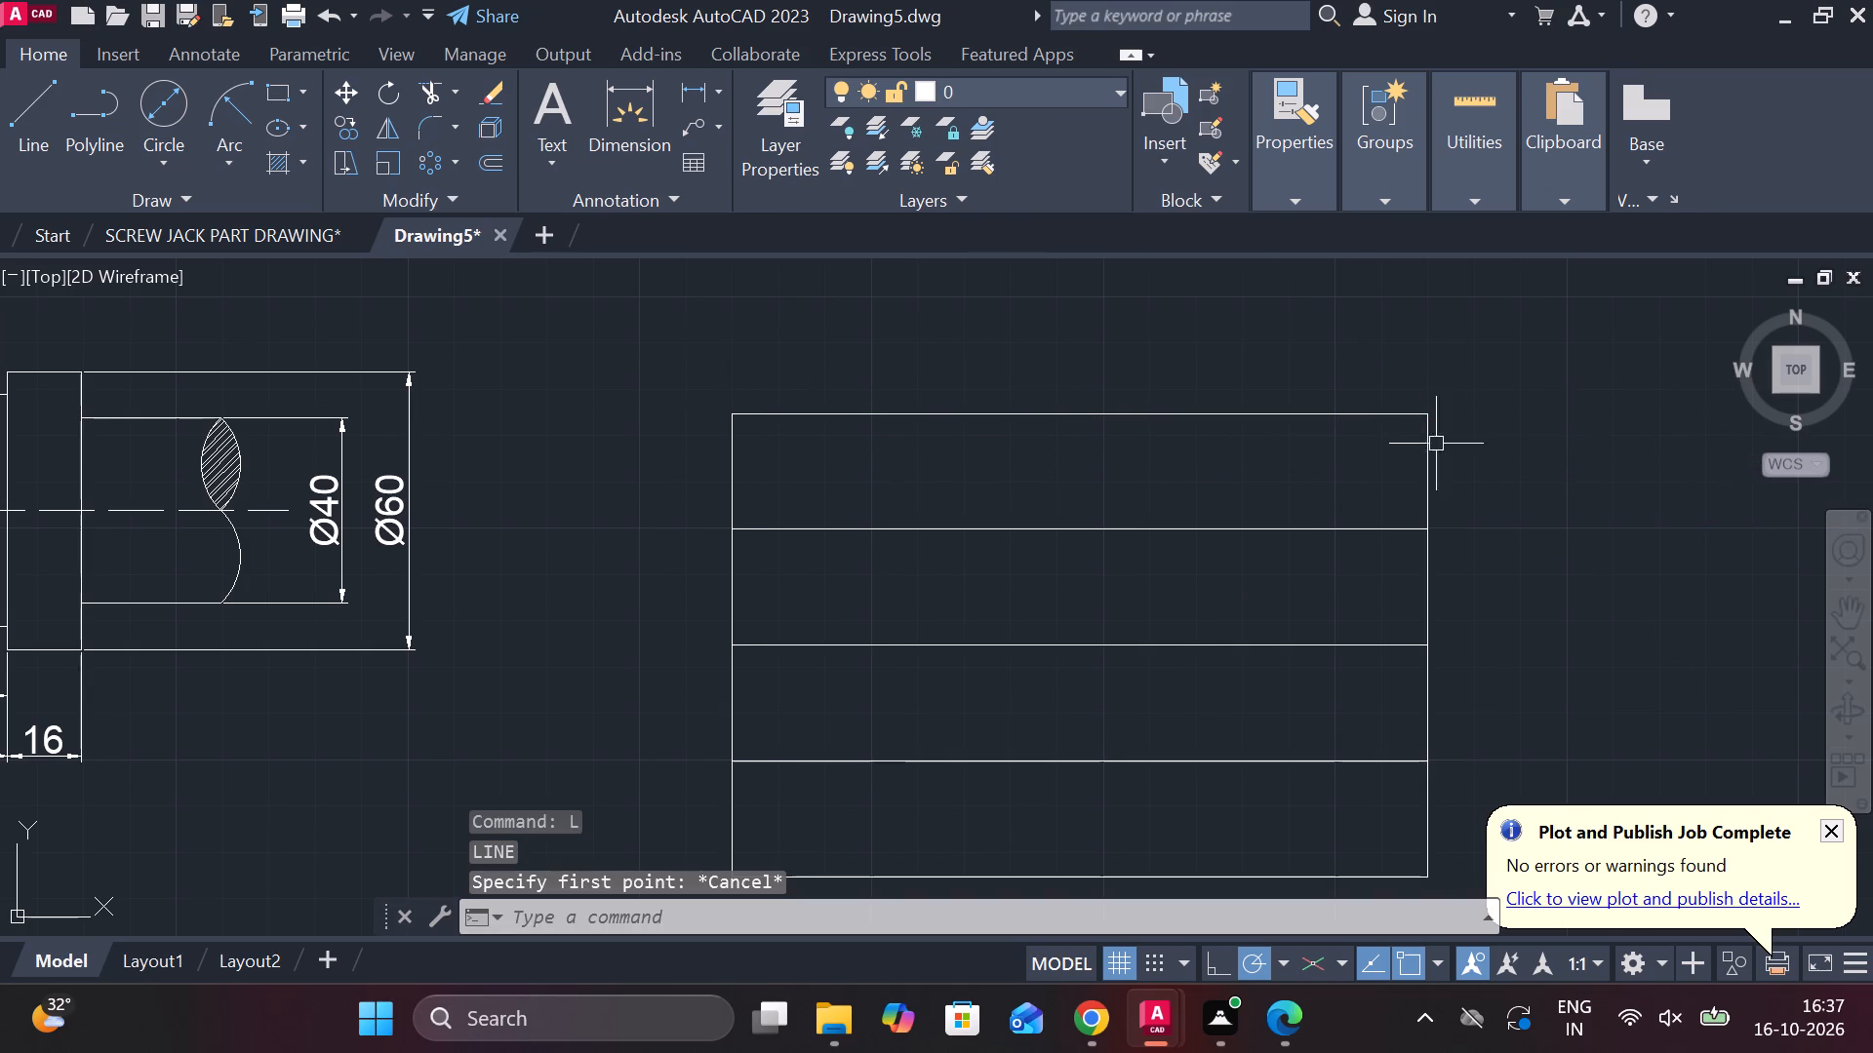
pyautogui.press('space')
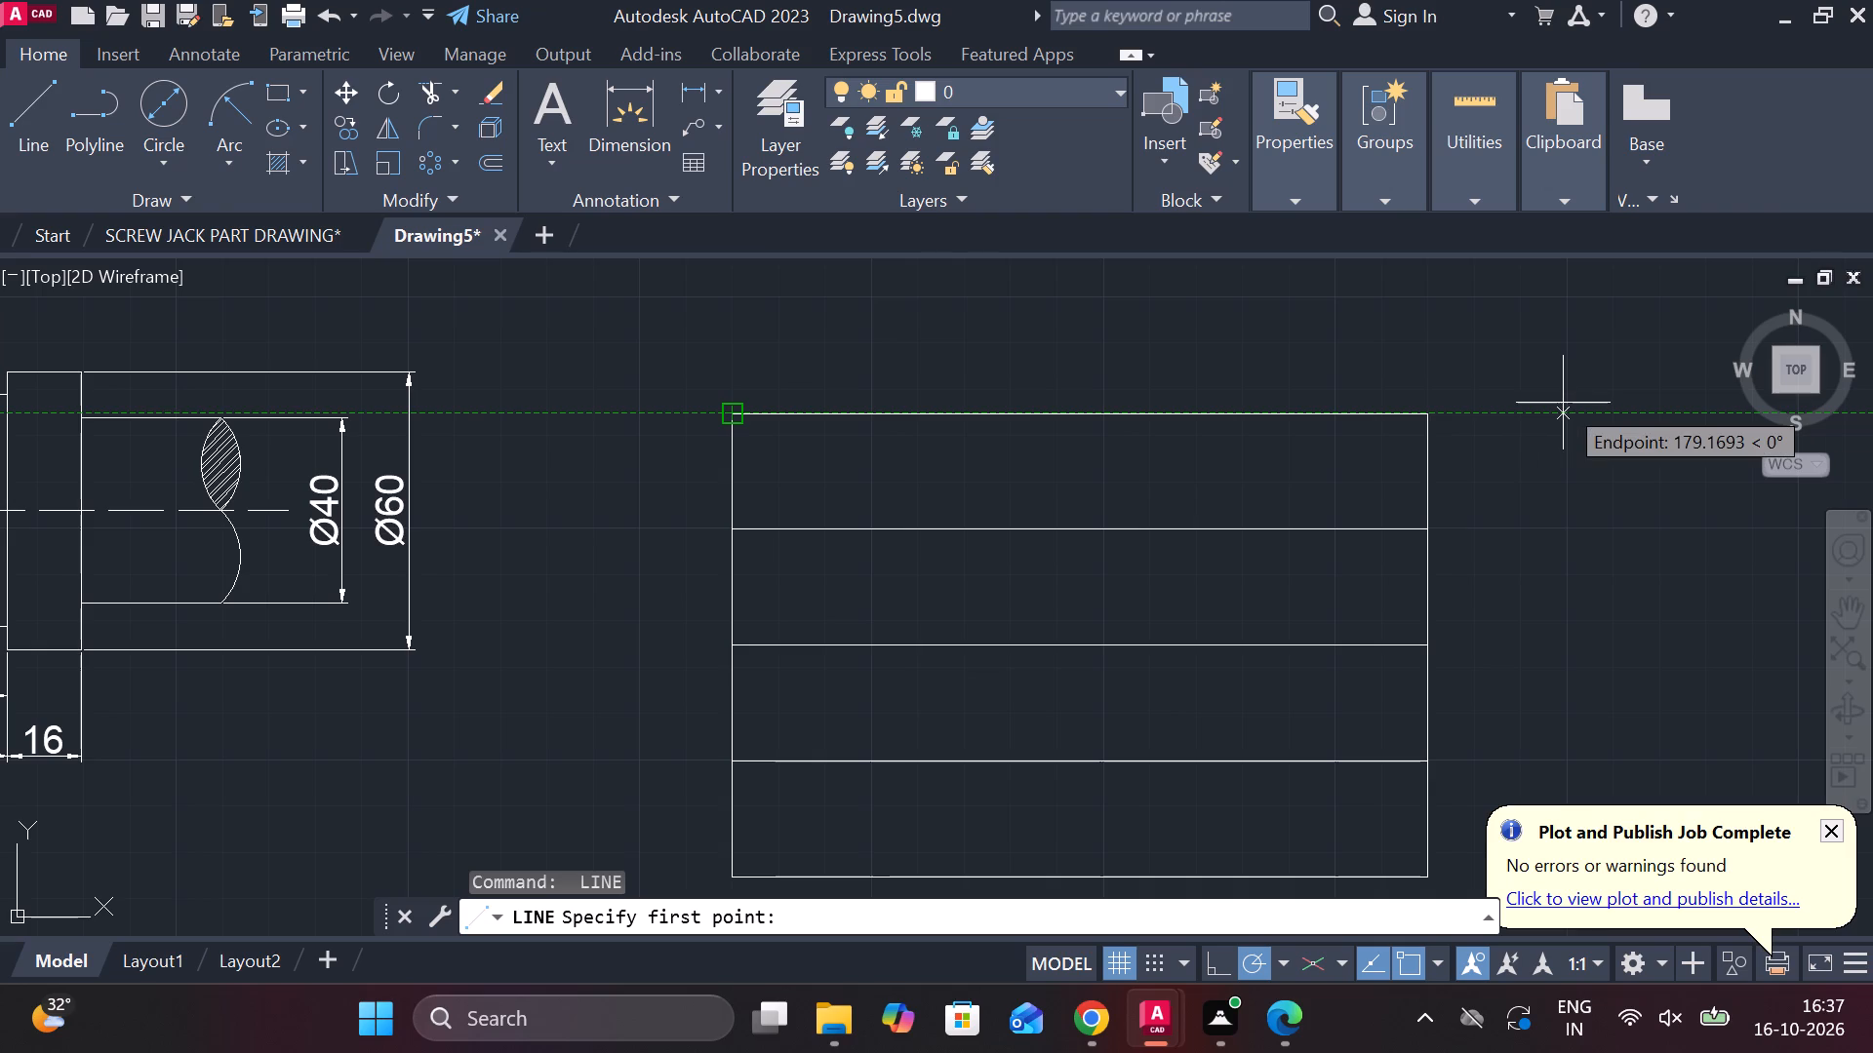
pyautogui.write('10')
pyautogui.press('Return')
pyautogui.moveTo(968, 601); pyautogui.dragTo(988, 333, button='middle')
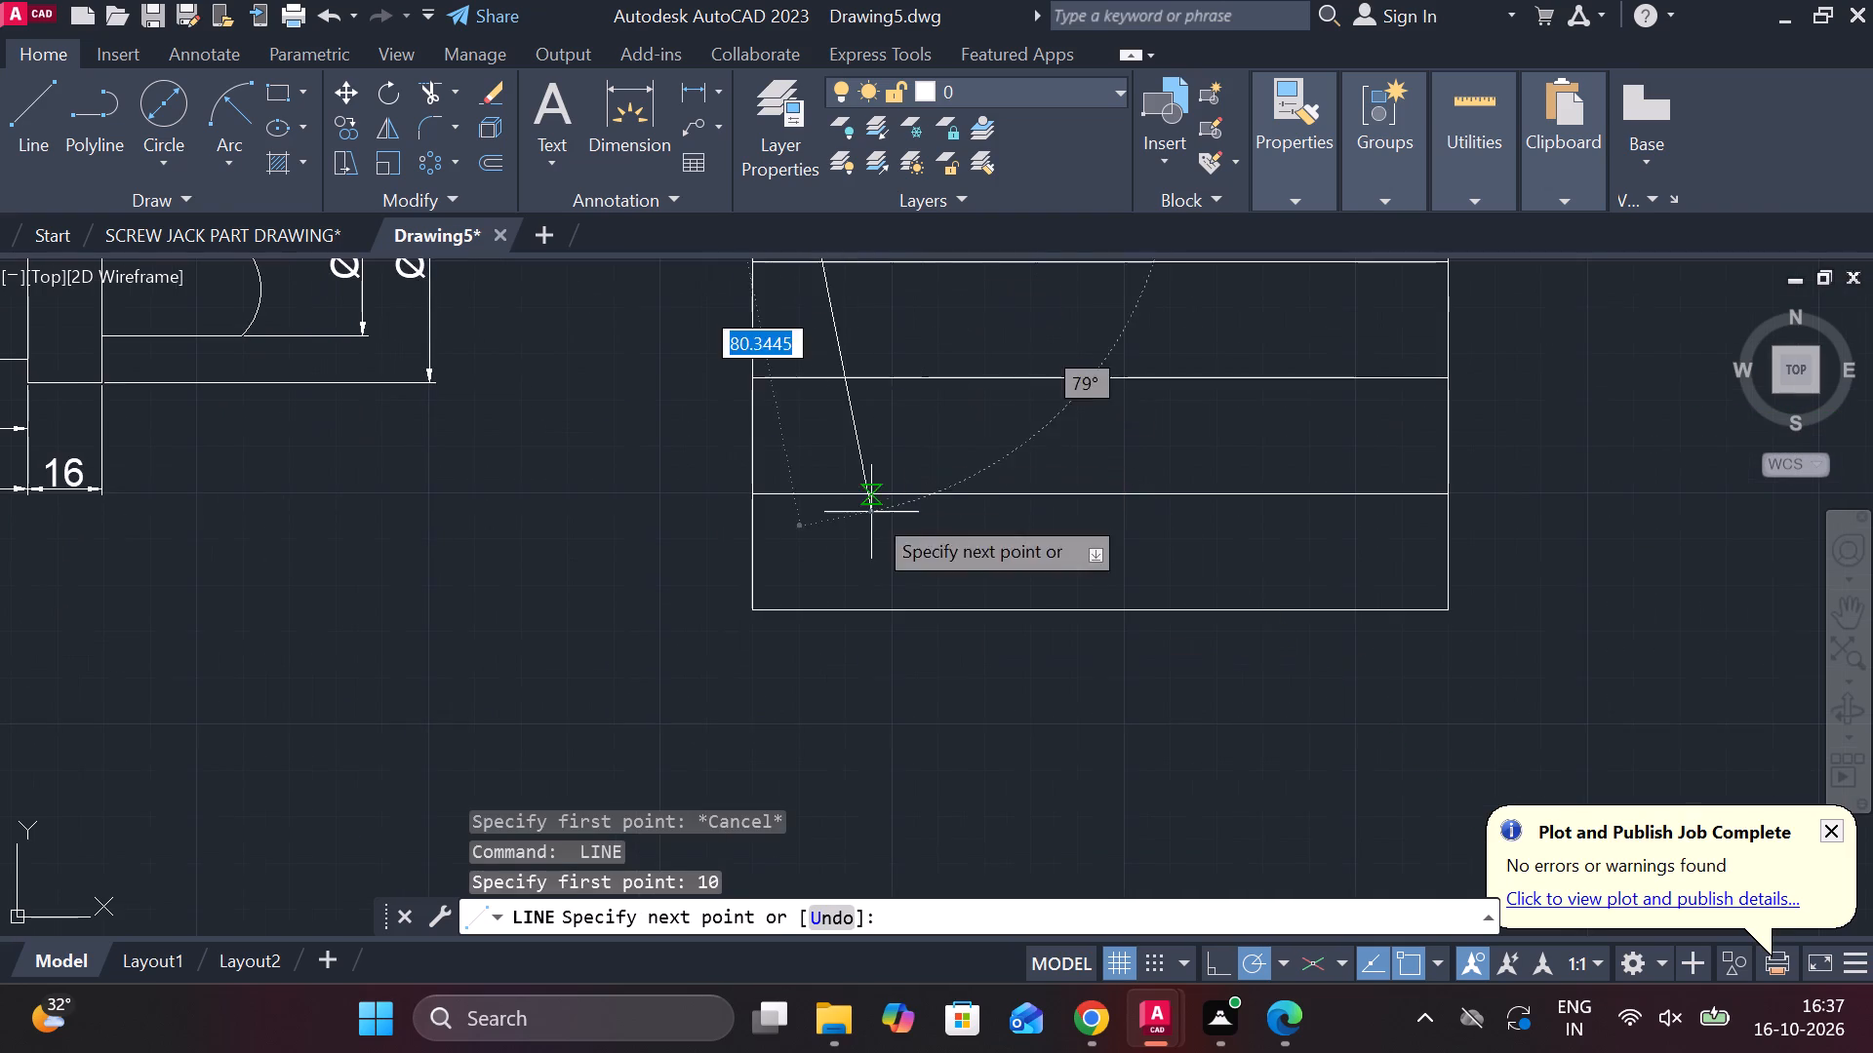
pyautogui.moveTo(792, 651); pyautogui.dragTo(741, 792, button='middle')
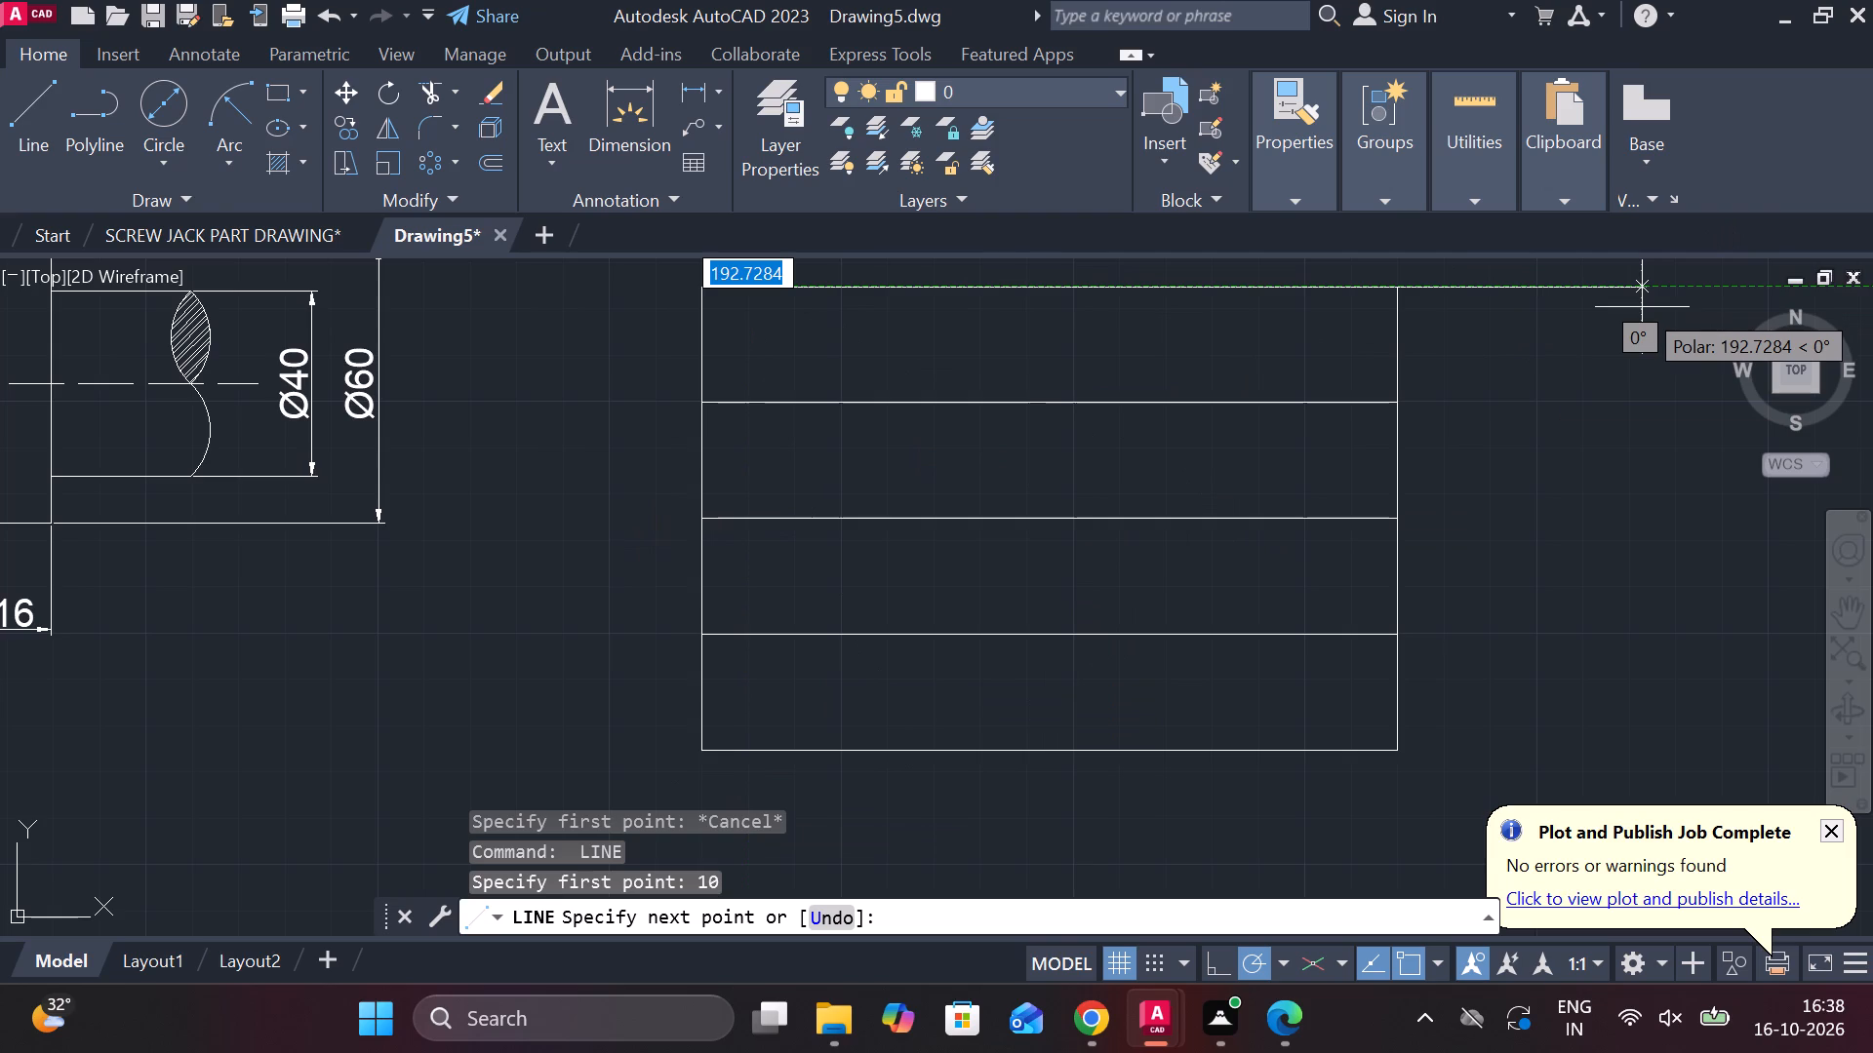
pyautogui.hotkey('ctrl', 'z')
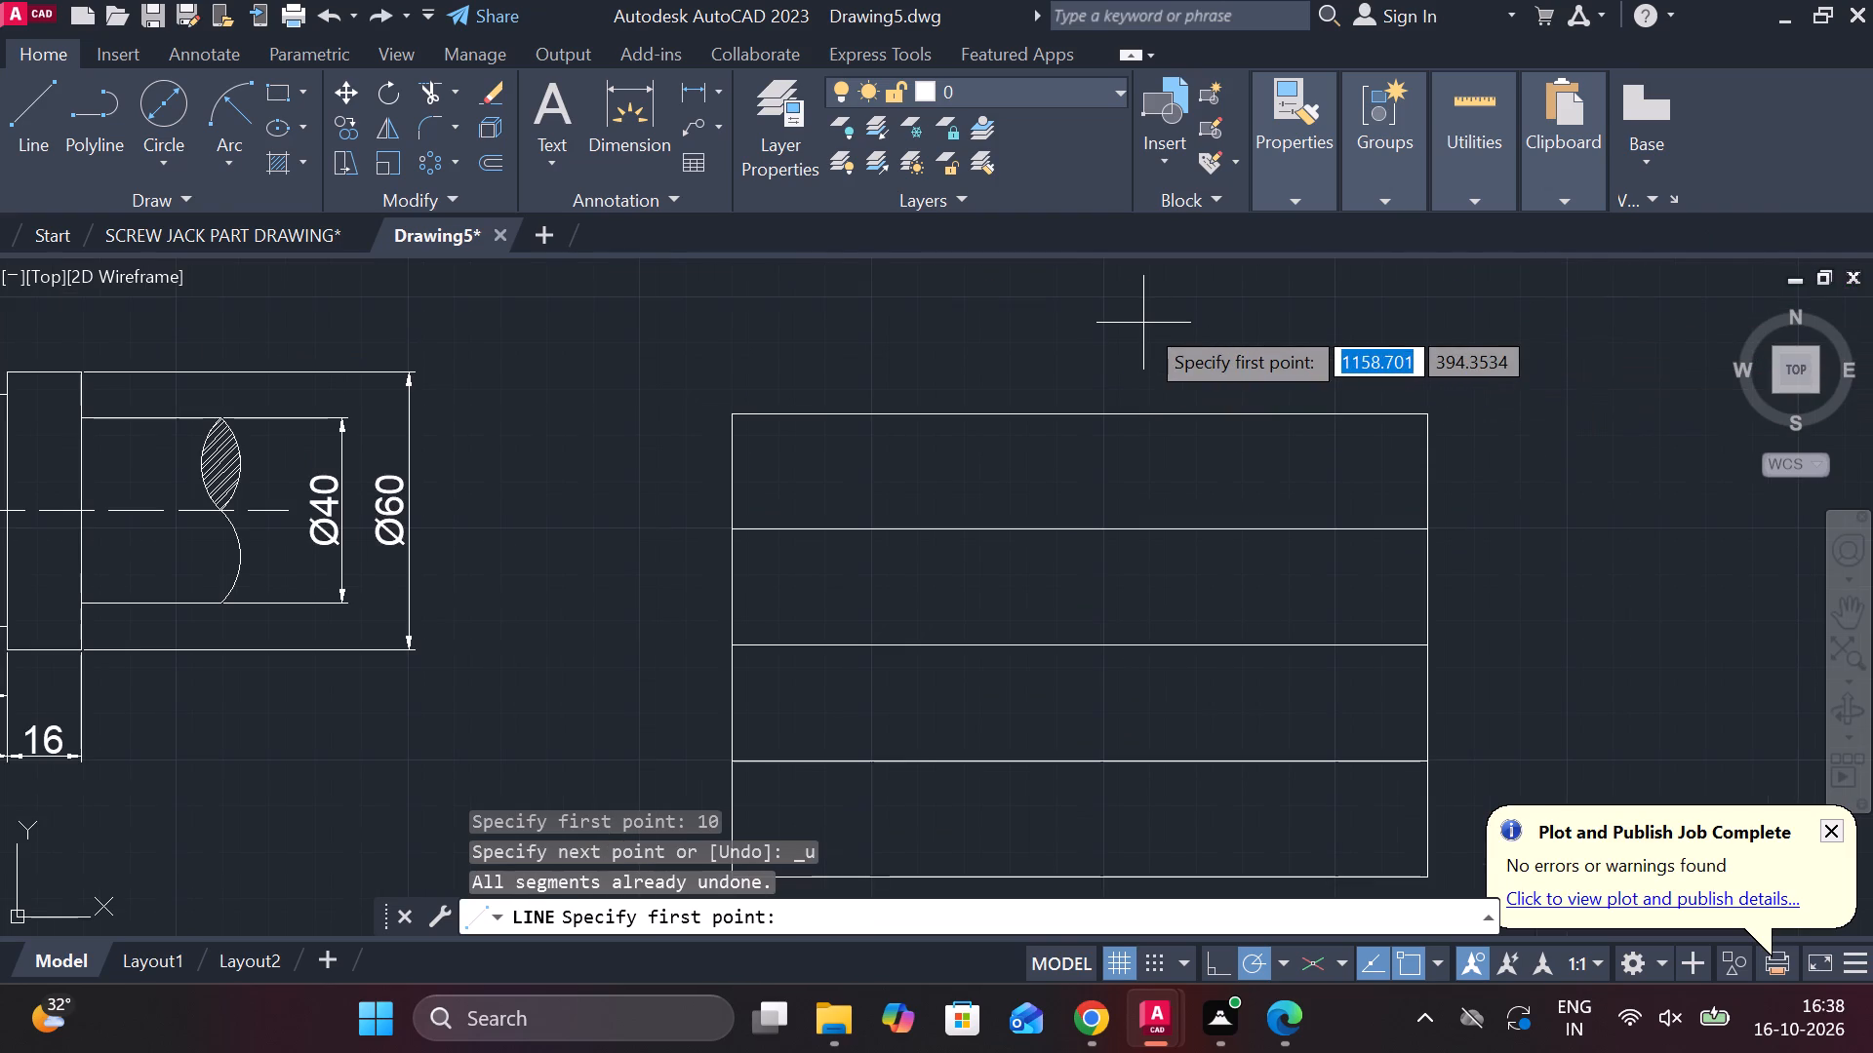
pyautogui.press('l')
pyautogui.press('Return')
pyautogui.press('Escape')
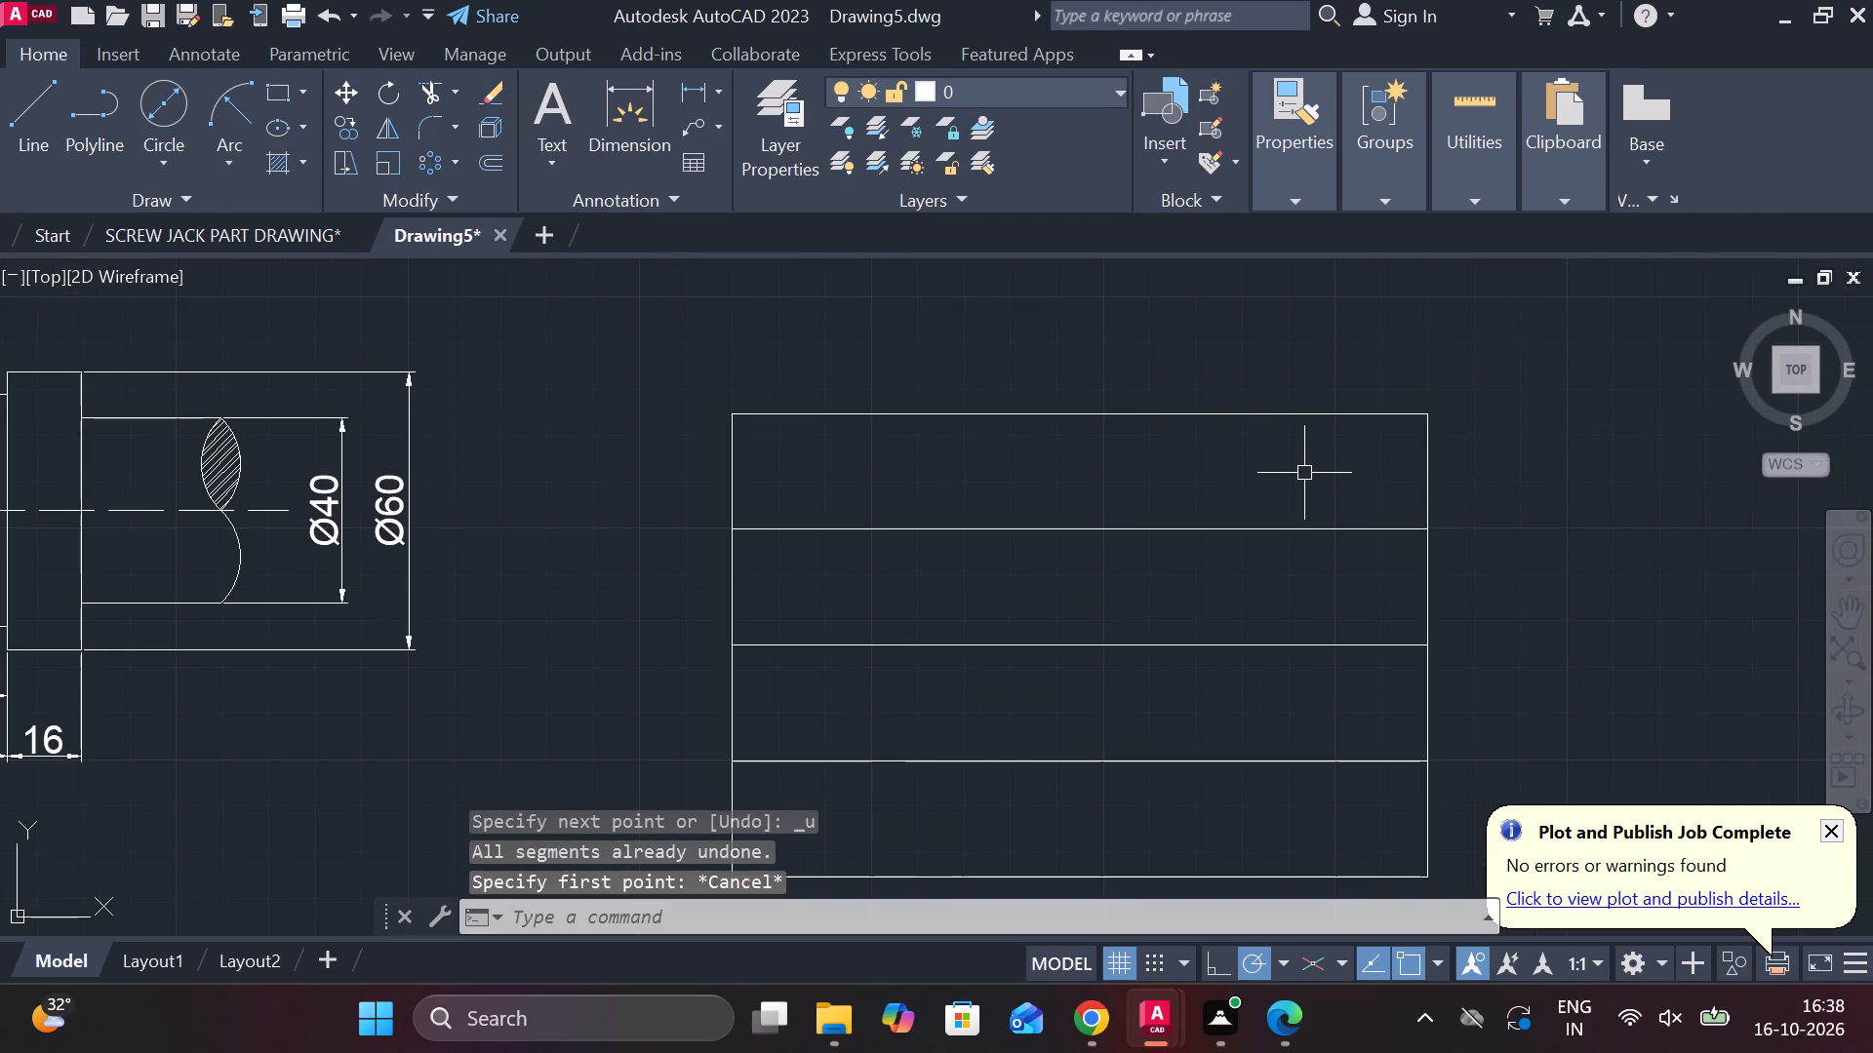
# Draw a vertical line from the rectangle's top edge, 15 from its top-left corner, down past the bottom edge.
pyautogui.press('l')
pyautogui.press('Return')
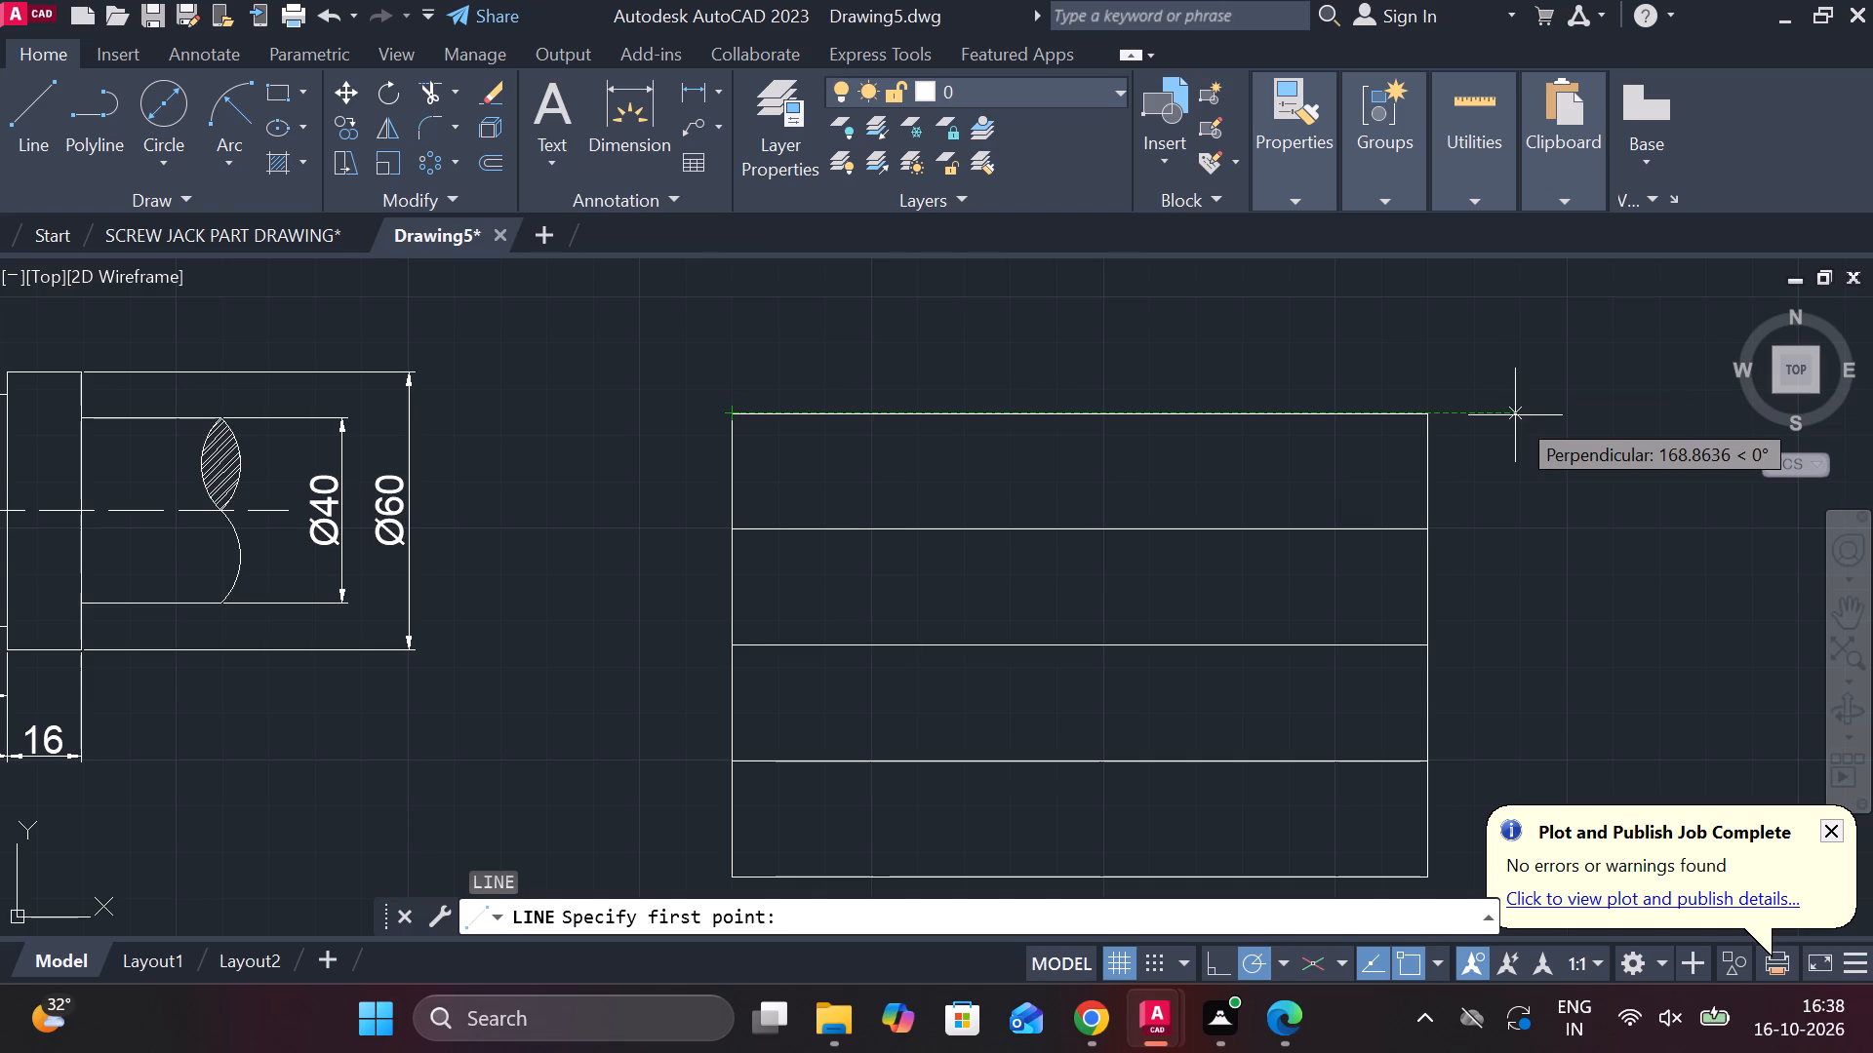
pyautogui.write('14')
pyautogui.press('BackSpace')
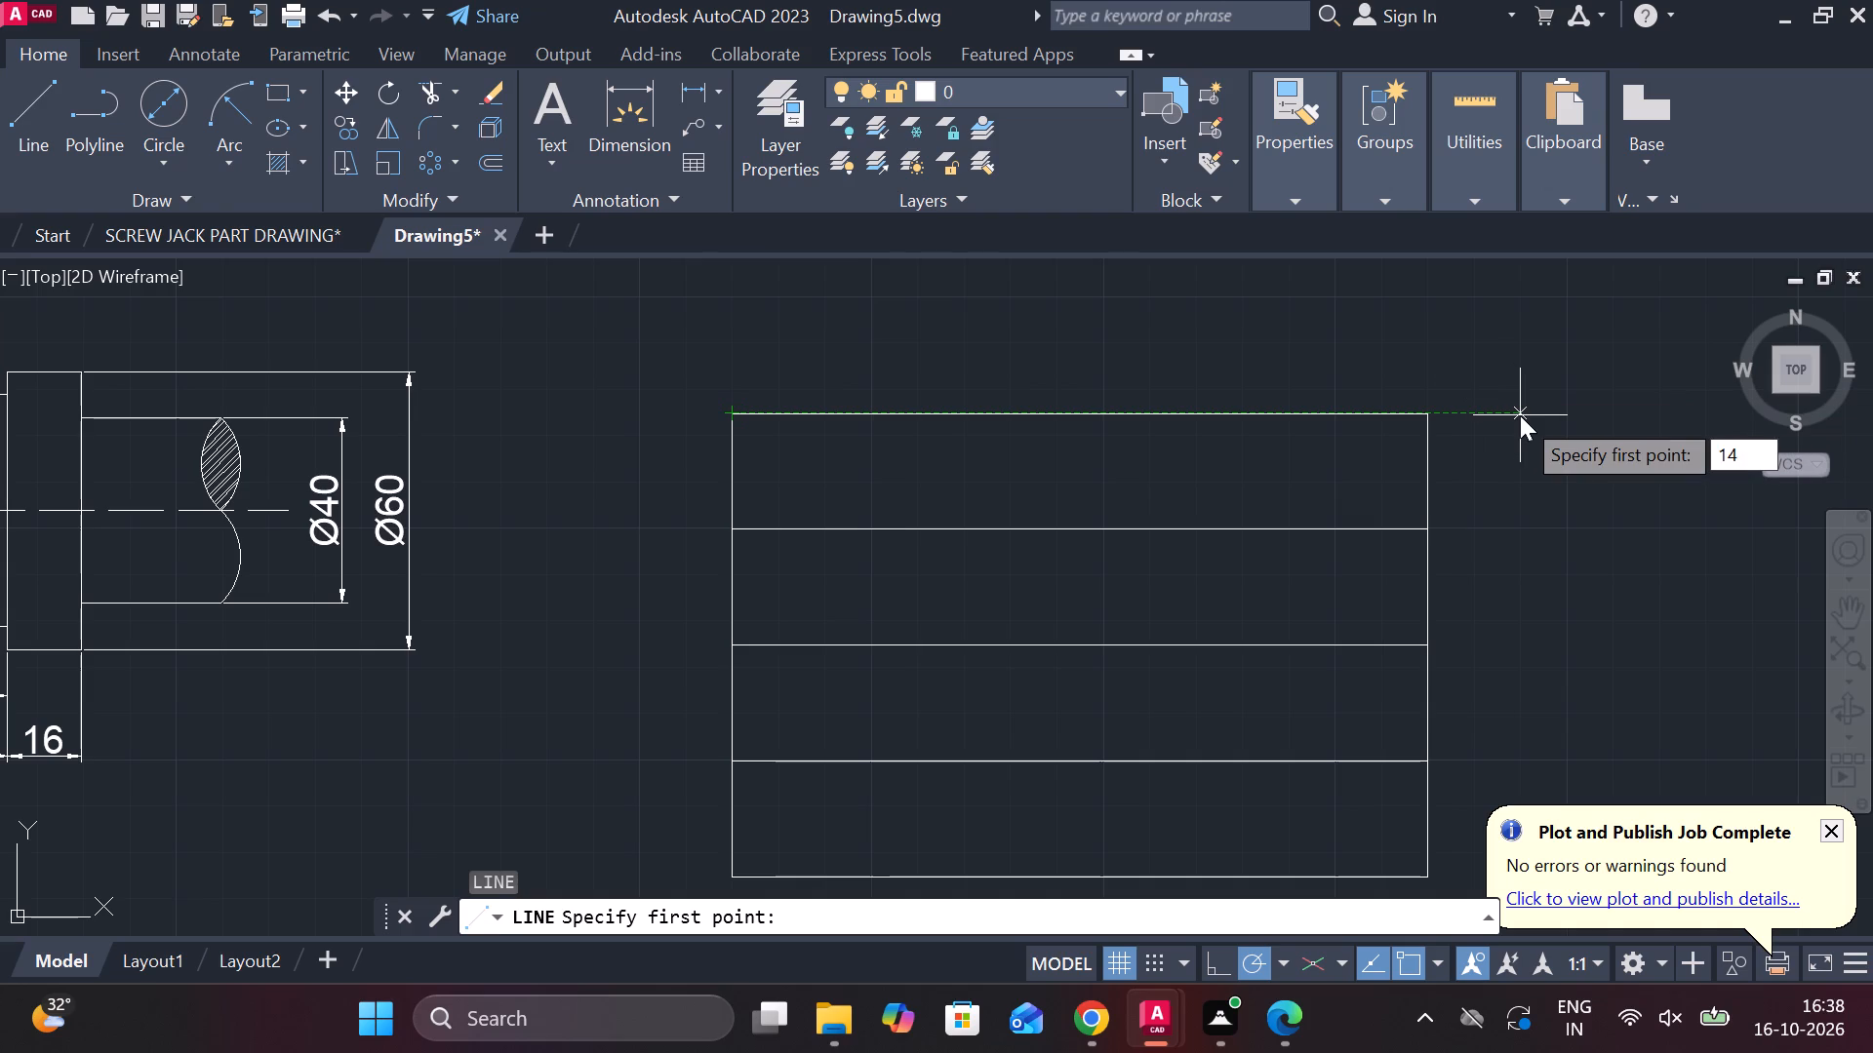
pyautogui.write('5')
pyautogui.press('space')
pyautogui.moveTo(1080, 599); pyautogui.dragTo(1138, 448, button='middle')
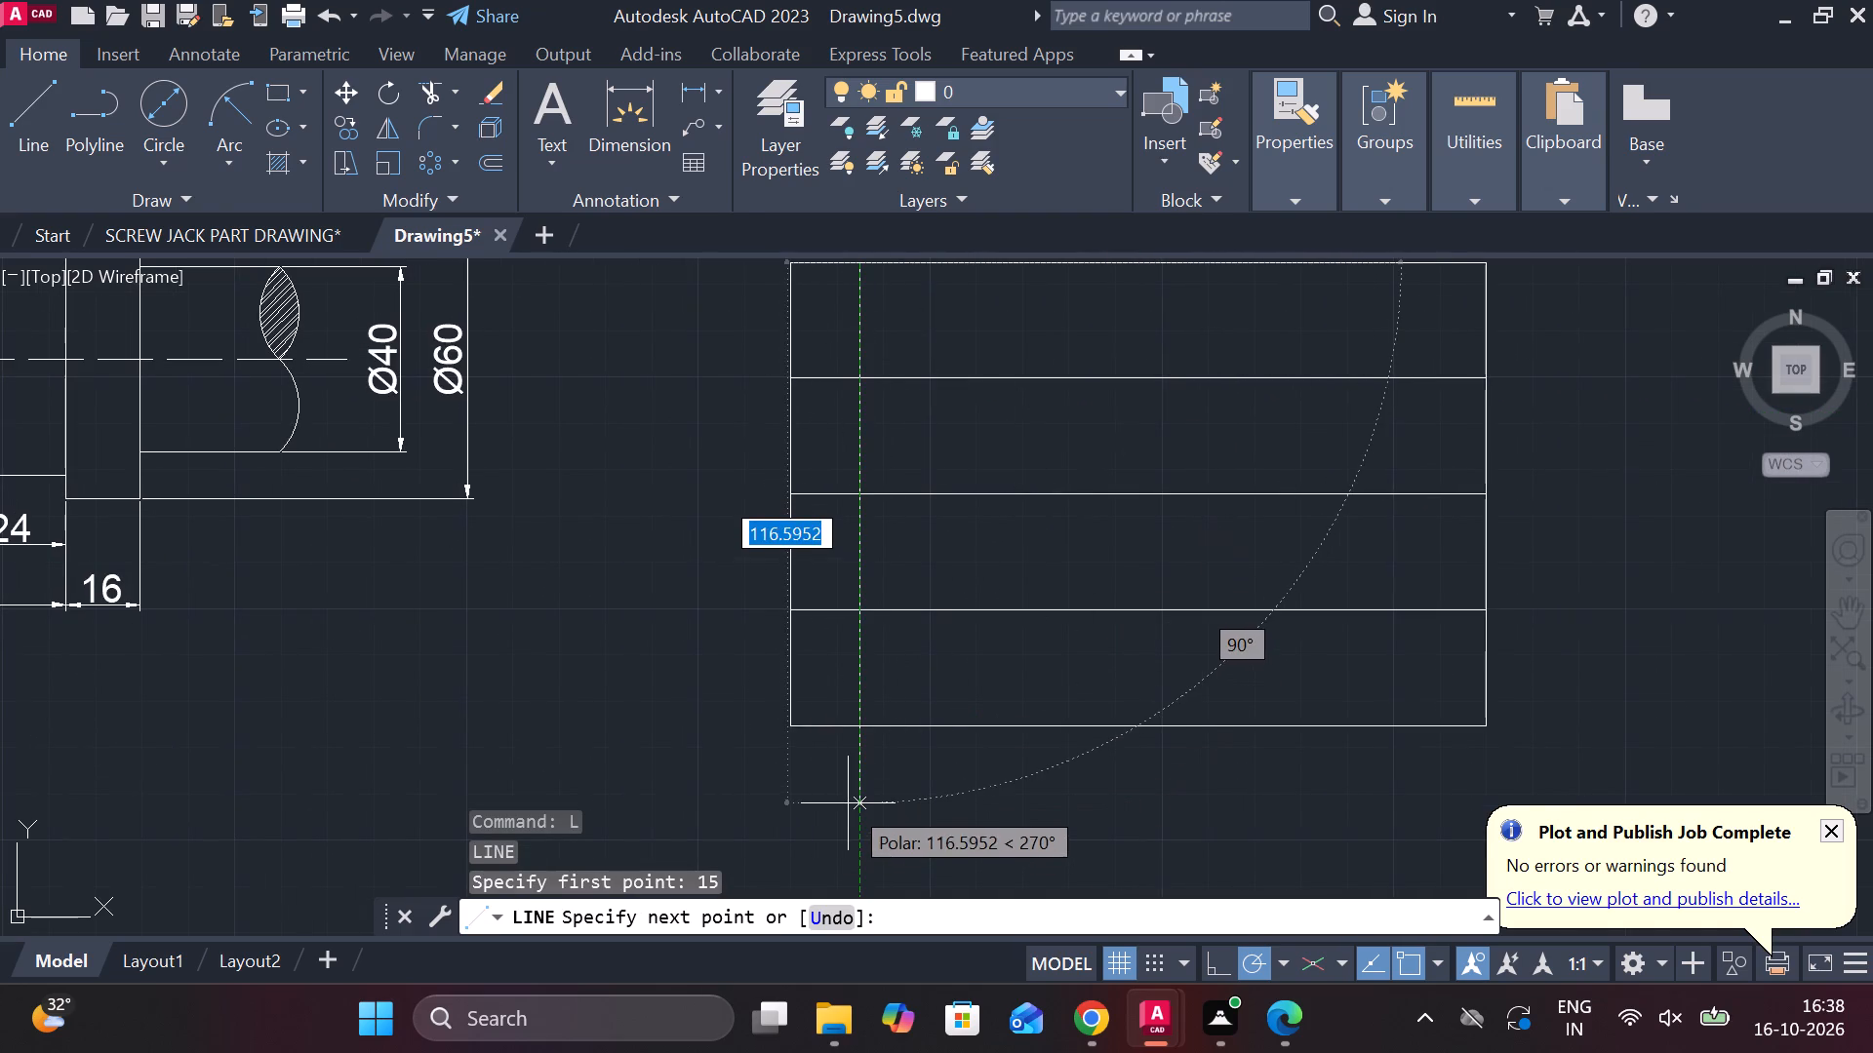
pyautogui.click(848, 803)
pyautogui.press('Escape')
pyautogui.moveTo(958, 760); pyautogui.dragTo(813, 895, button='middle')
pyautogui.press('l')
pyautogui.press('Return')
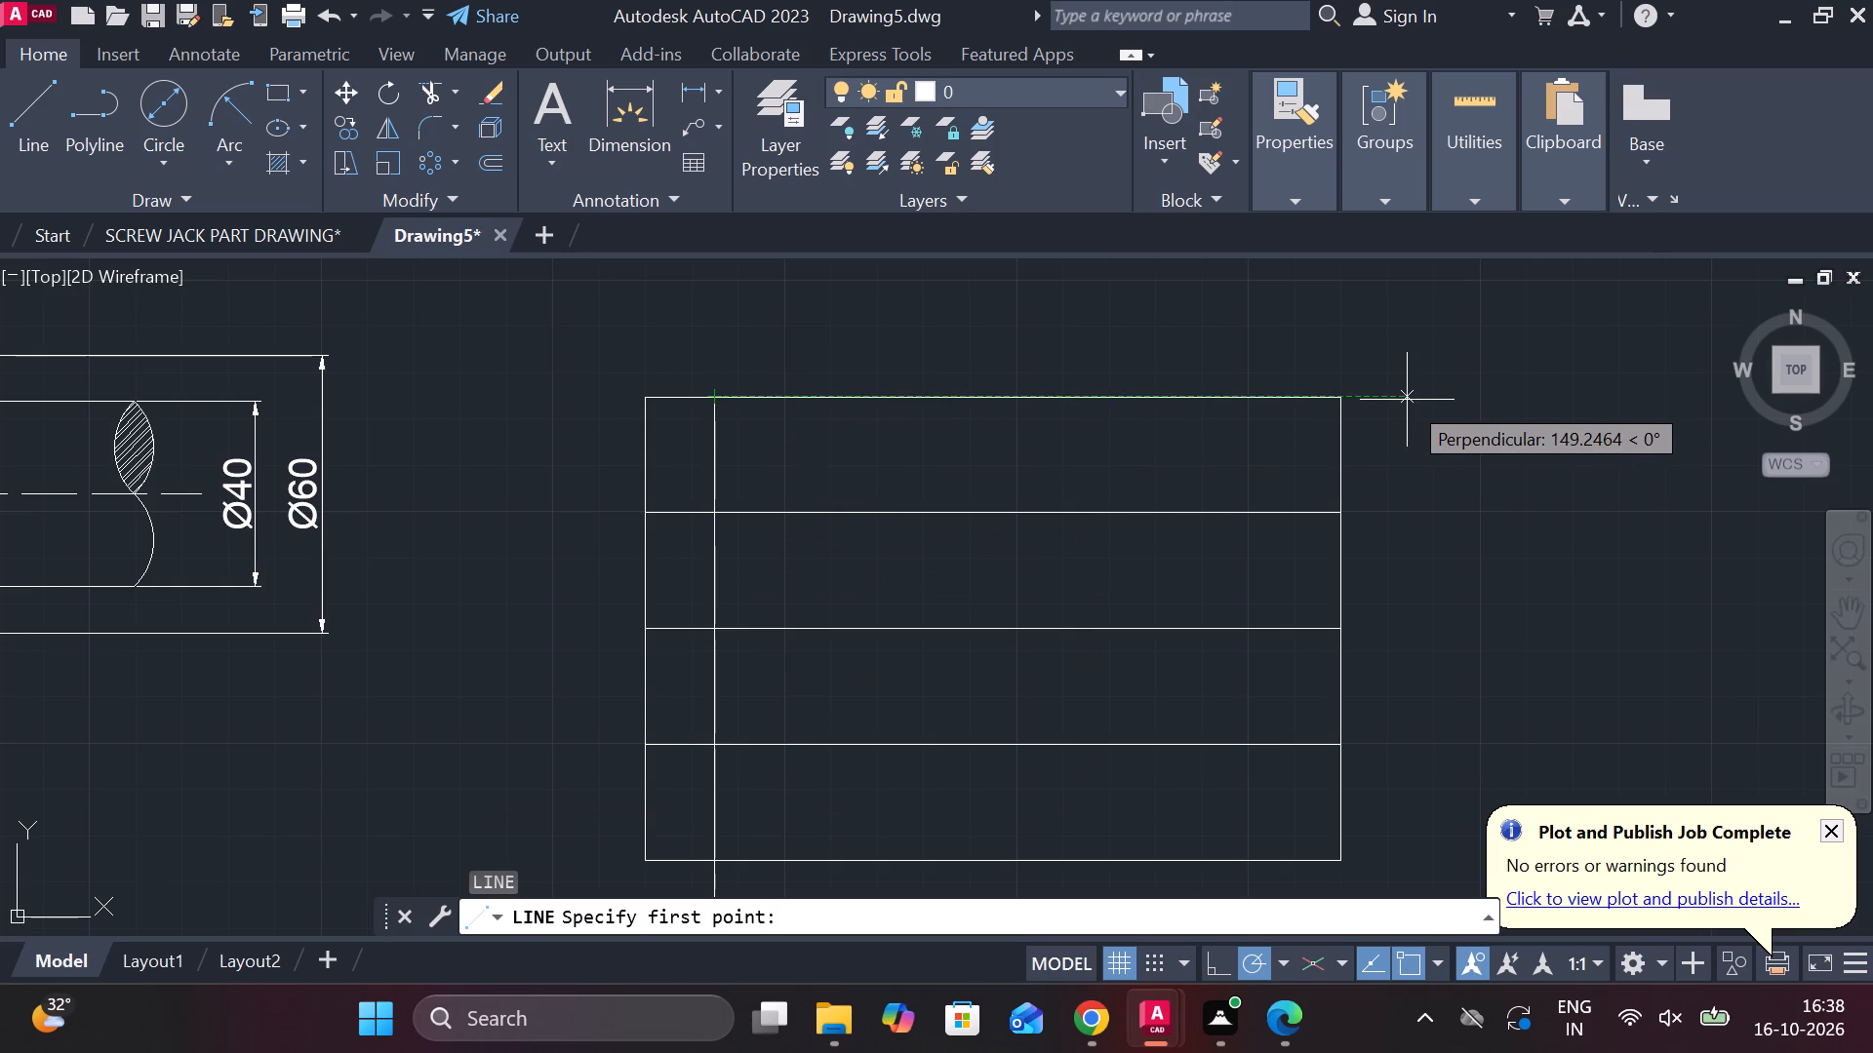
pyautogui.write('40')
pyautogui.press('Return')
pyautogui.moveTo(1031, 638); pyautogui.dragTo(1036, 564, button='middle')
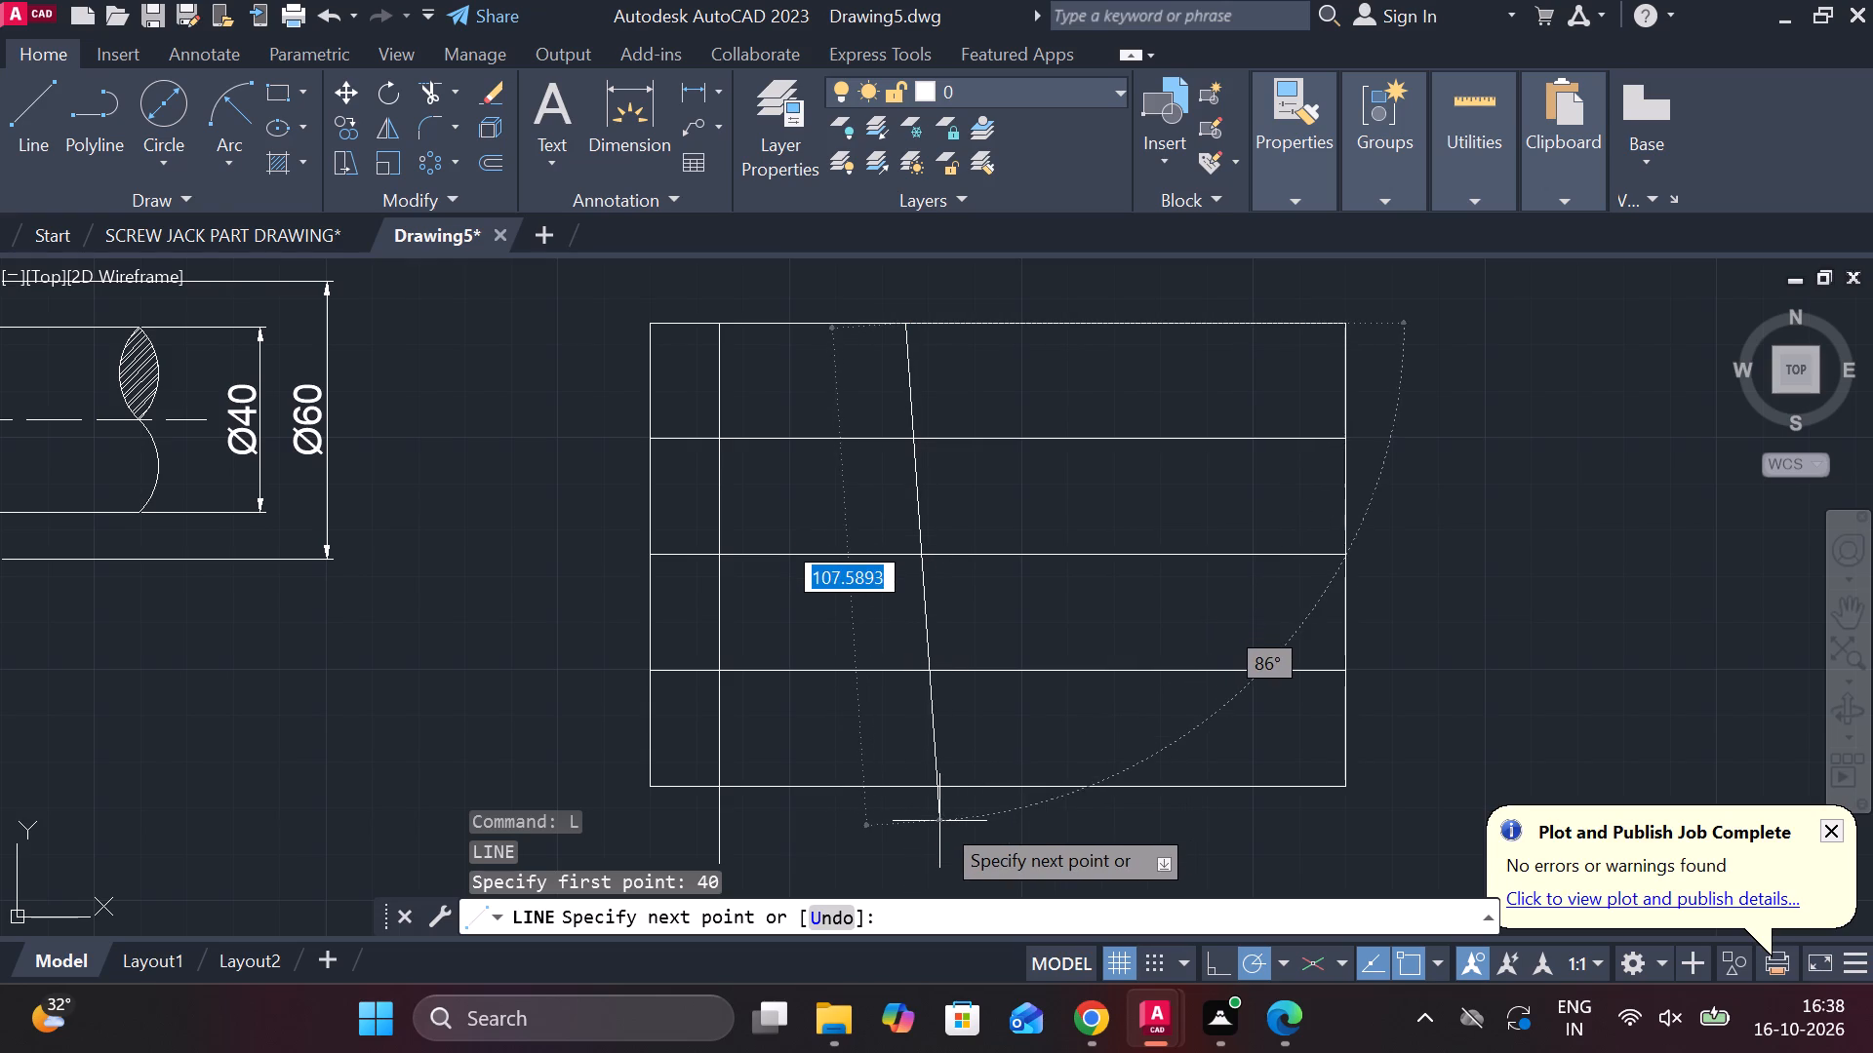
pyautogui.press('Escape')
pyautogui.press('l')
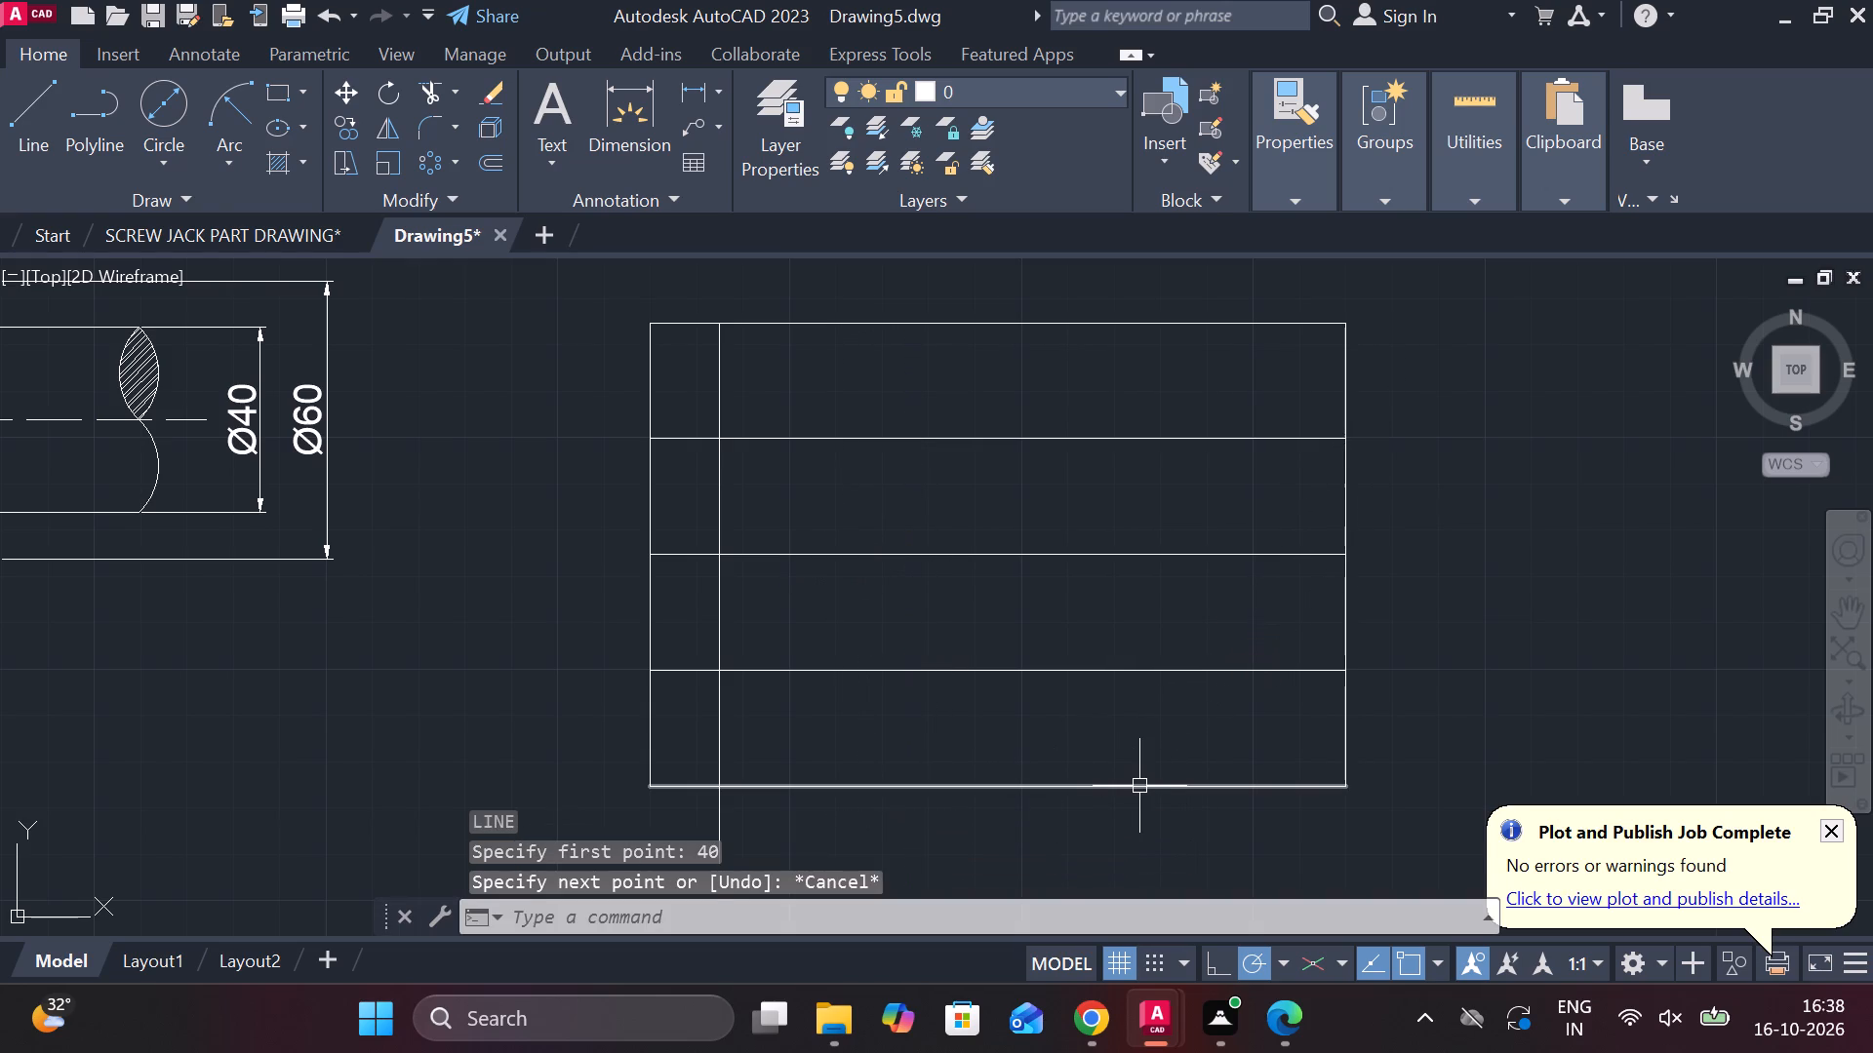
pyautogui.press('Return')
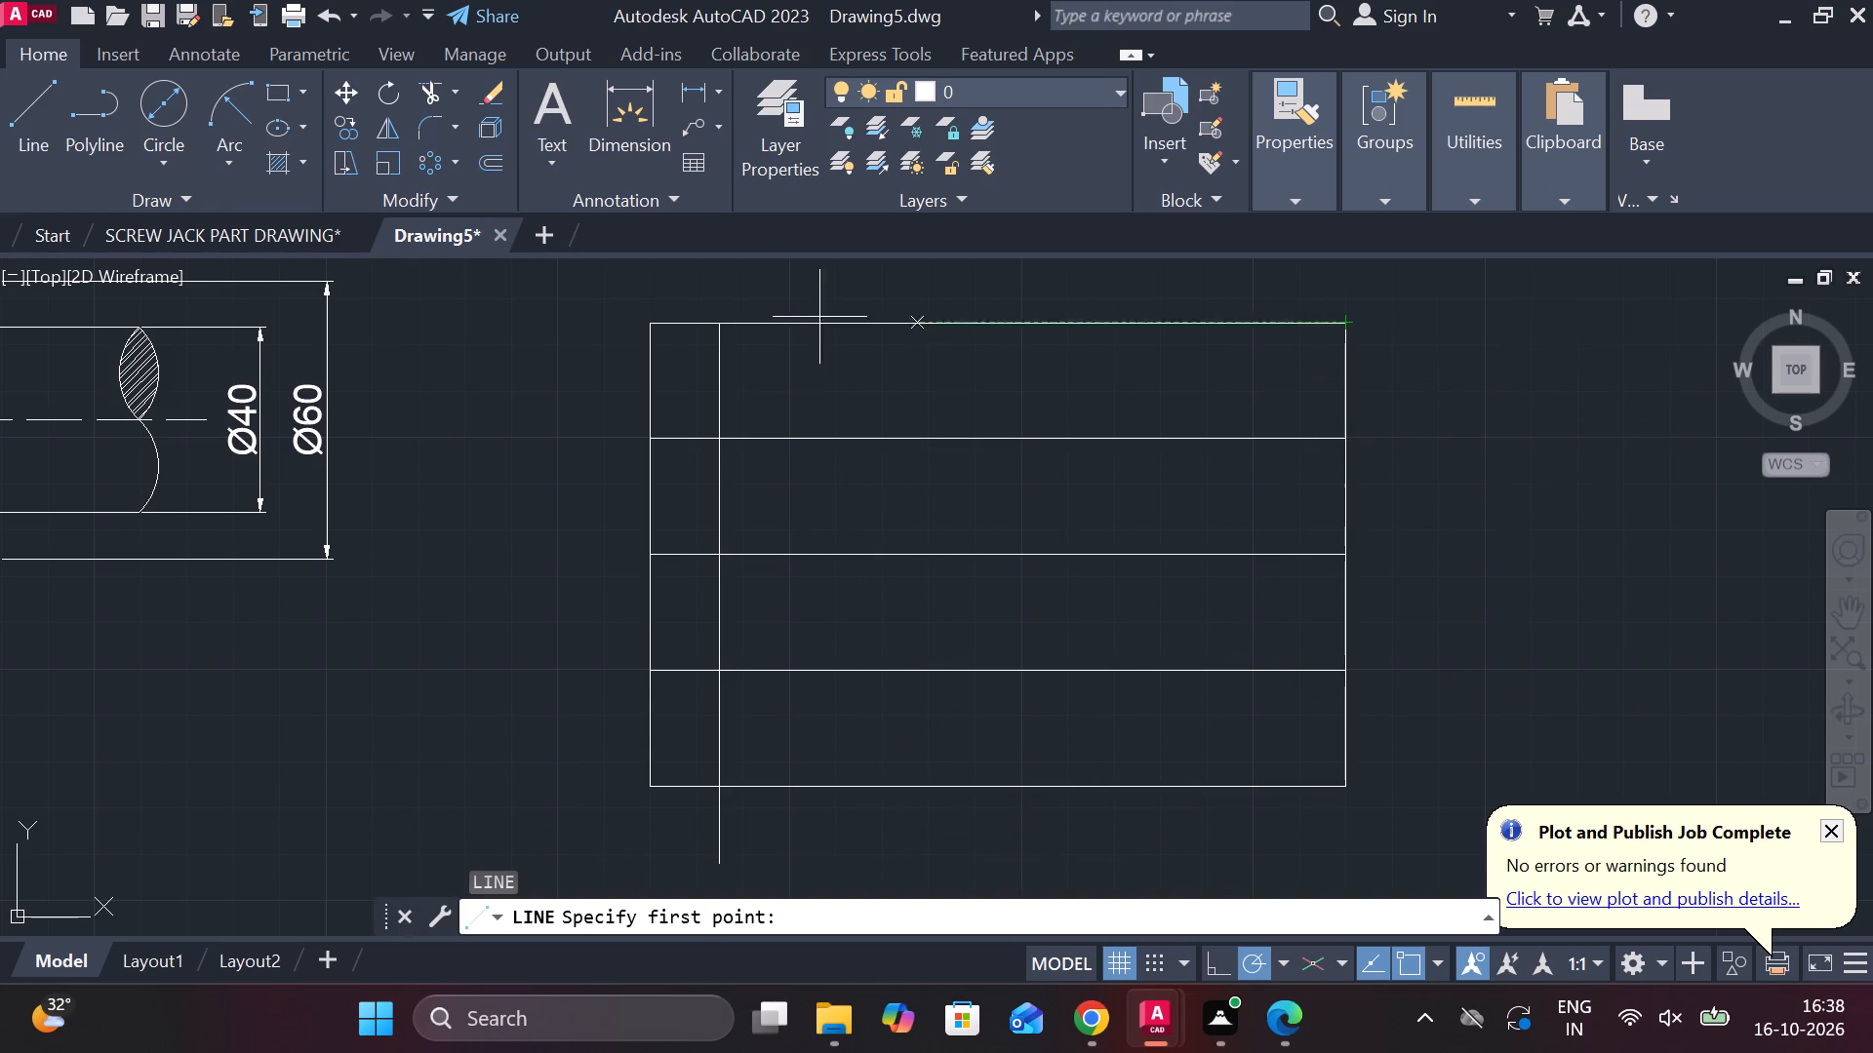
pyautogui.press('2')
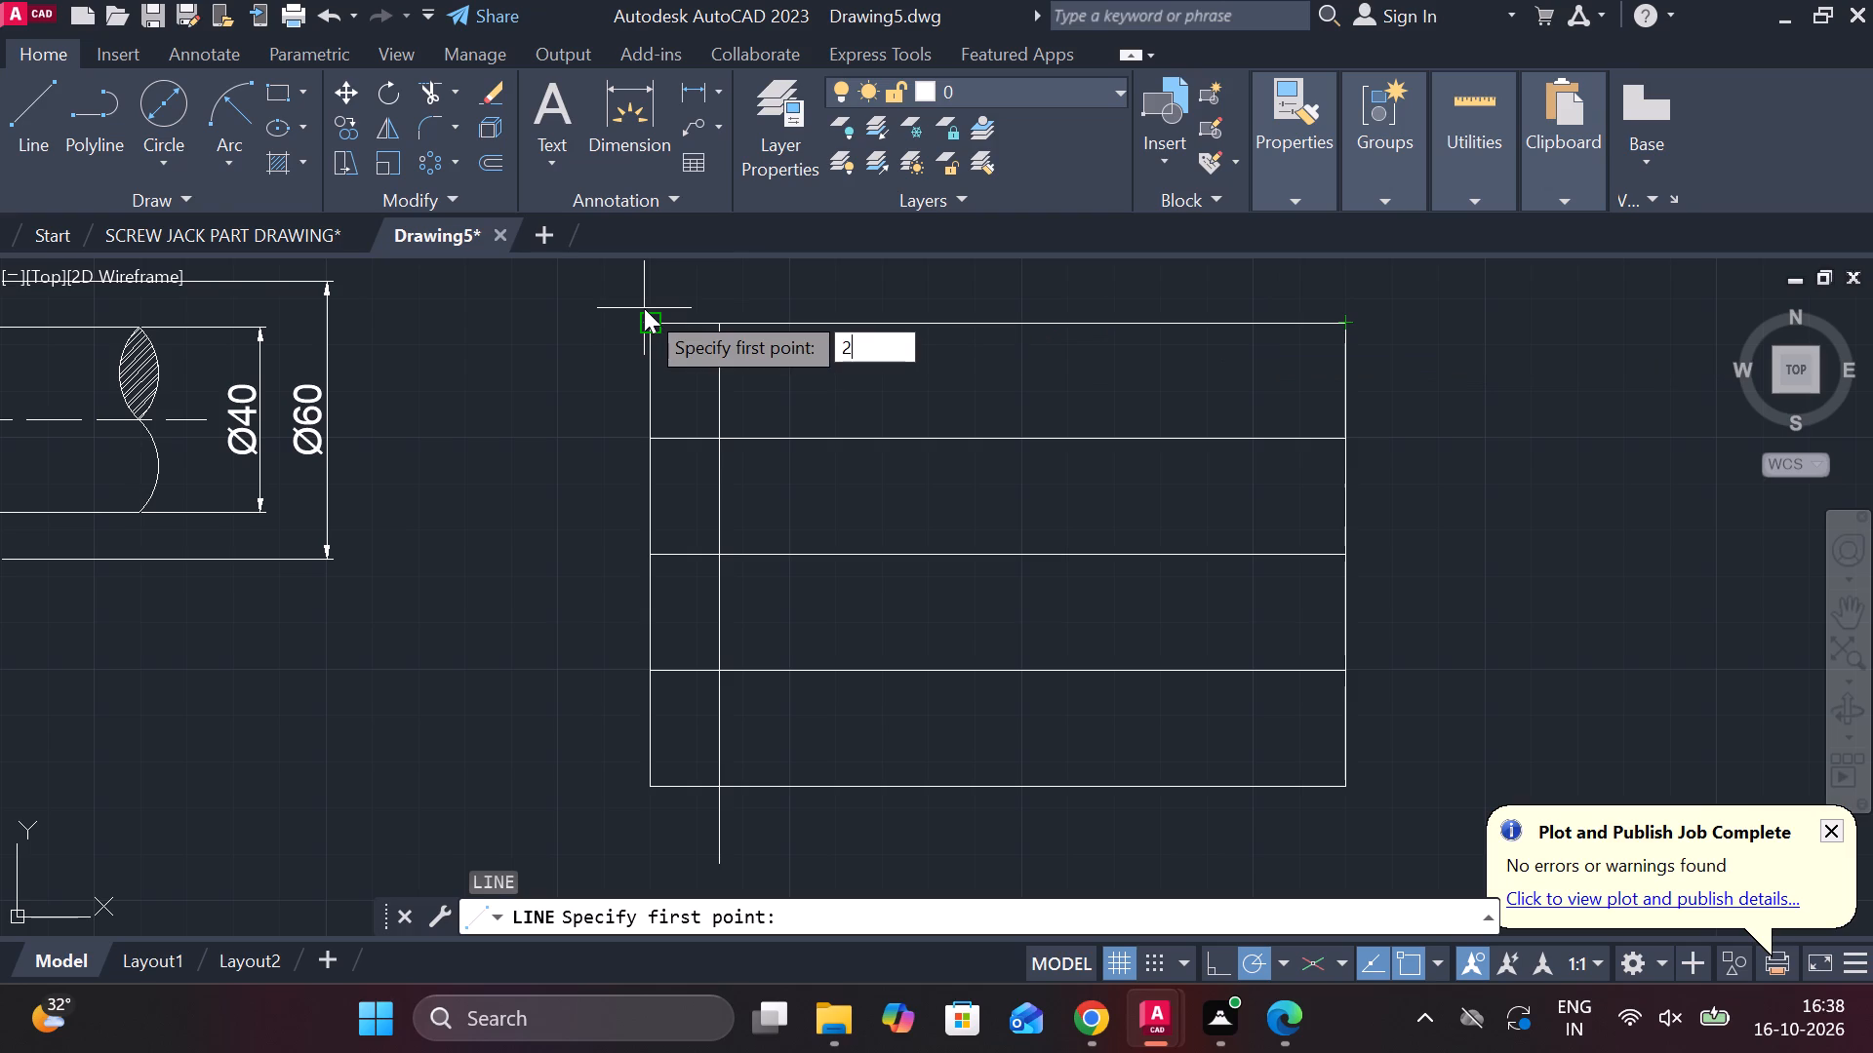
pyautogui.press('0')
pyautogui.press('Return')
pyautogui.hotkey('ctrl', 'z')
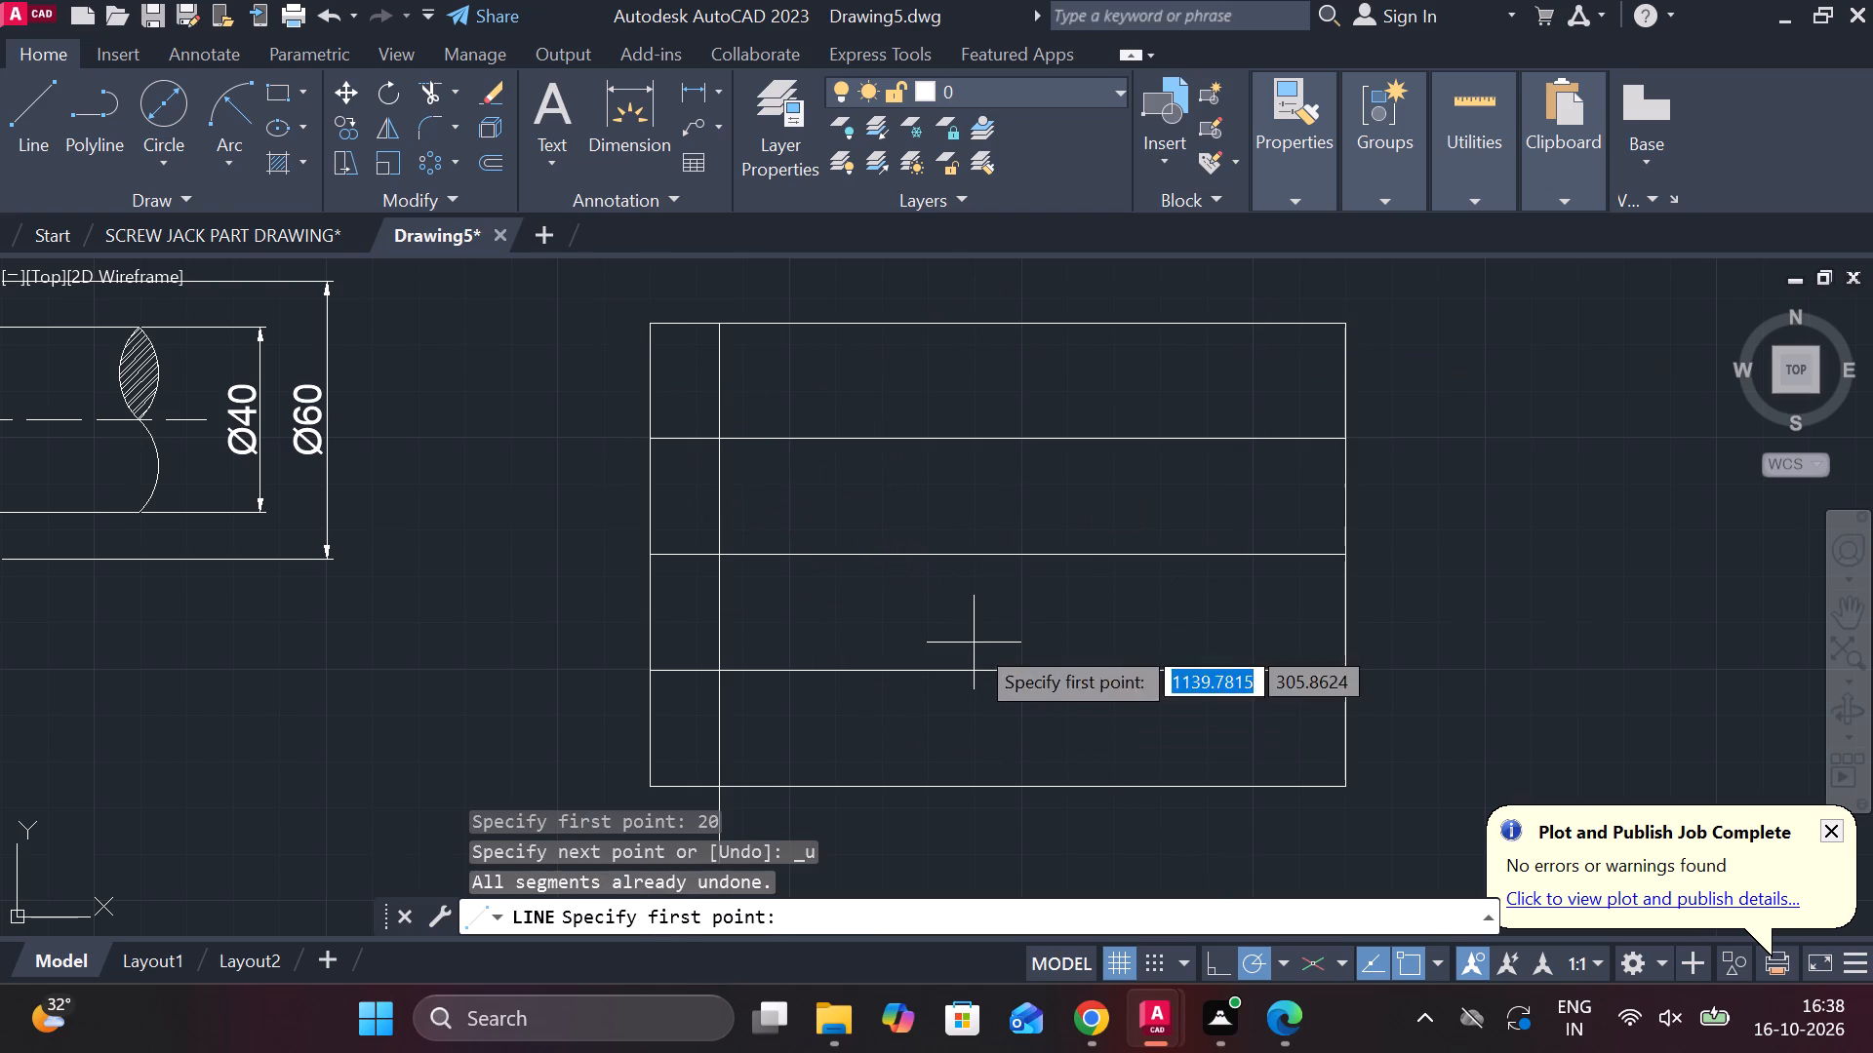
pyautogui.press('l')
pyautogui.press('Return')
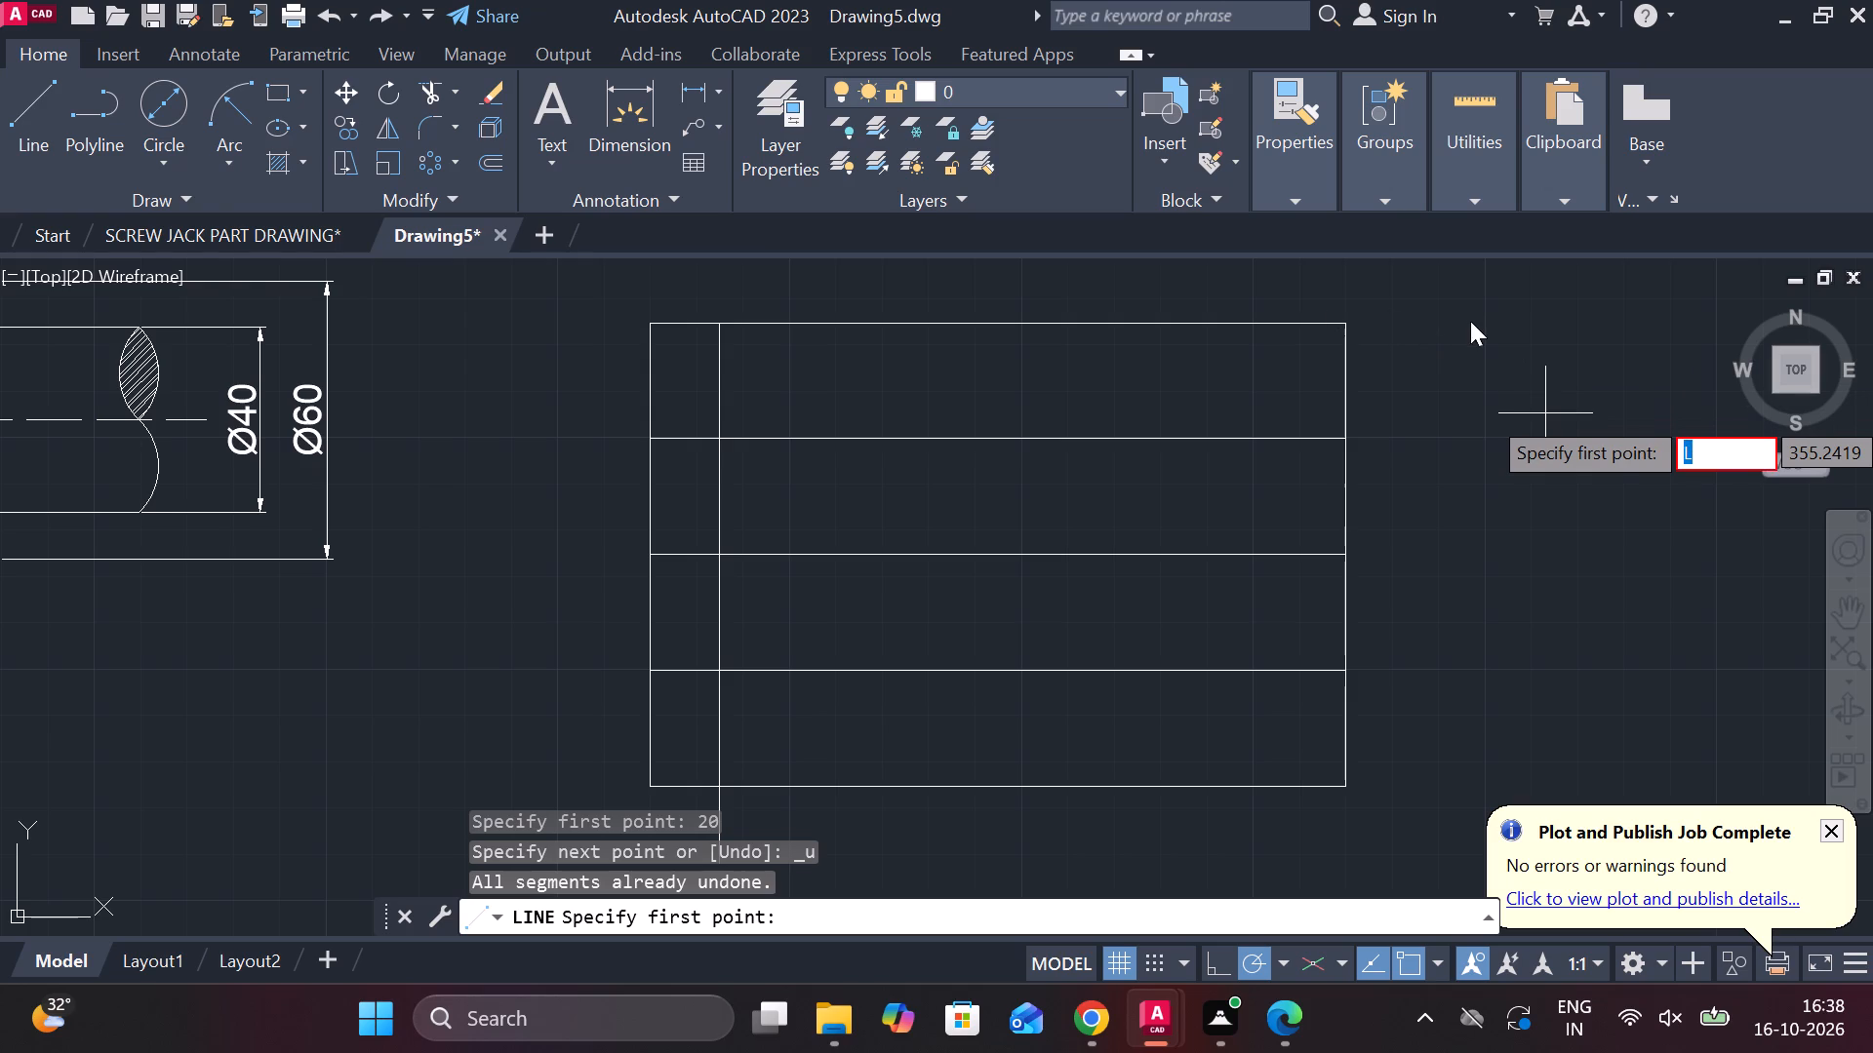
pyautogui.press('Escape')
# Draw a line from the rectangle's top-right corner 20 leftward along the top edge, then vertically down past the bottom edge.
pyautogui.press('l')
pyautogui.press('Return')
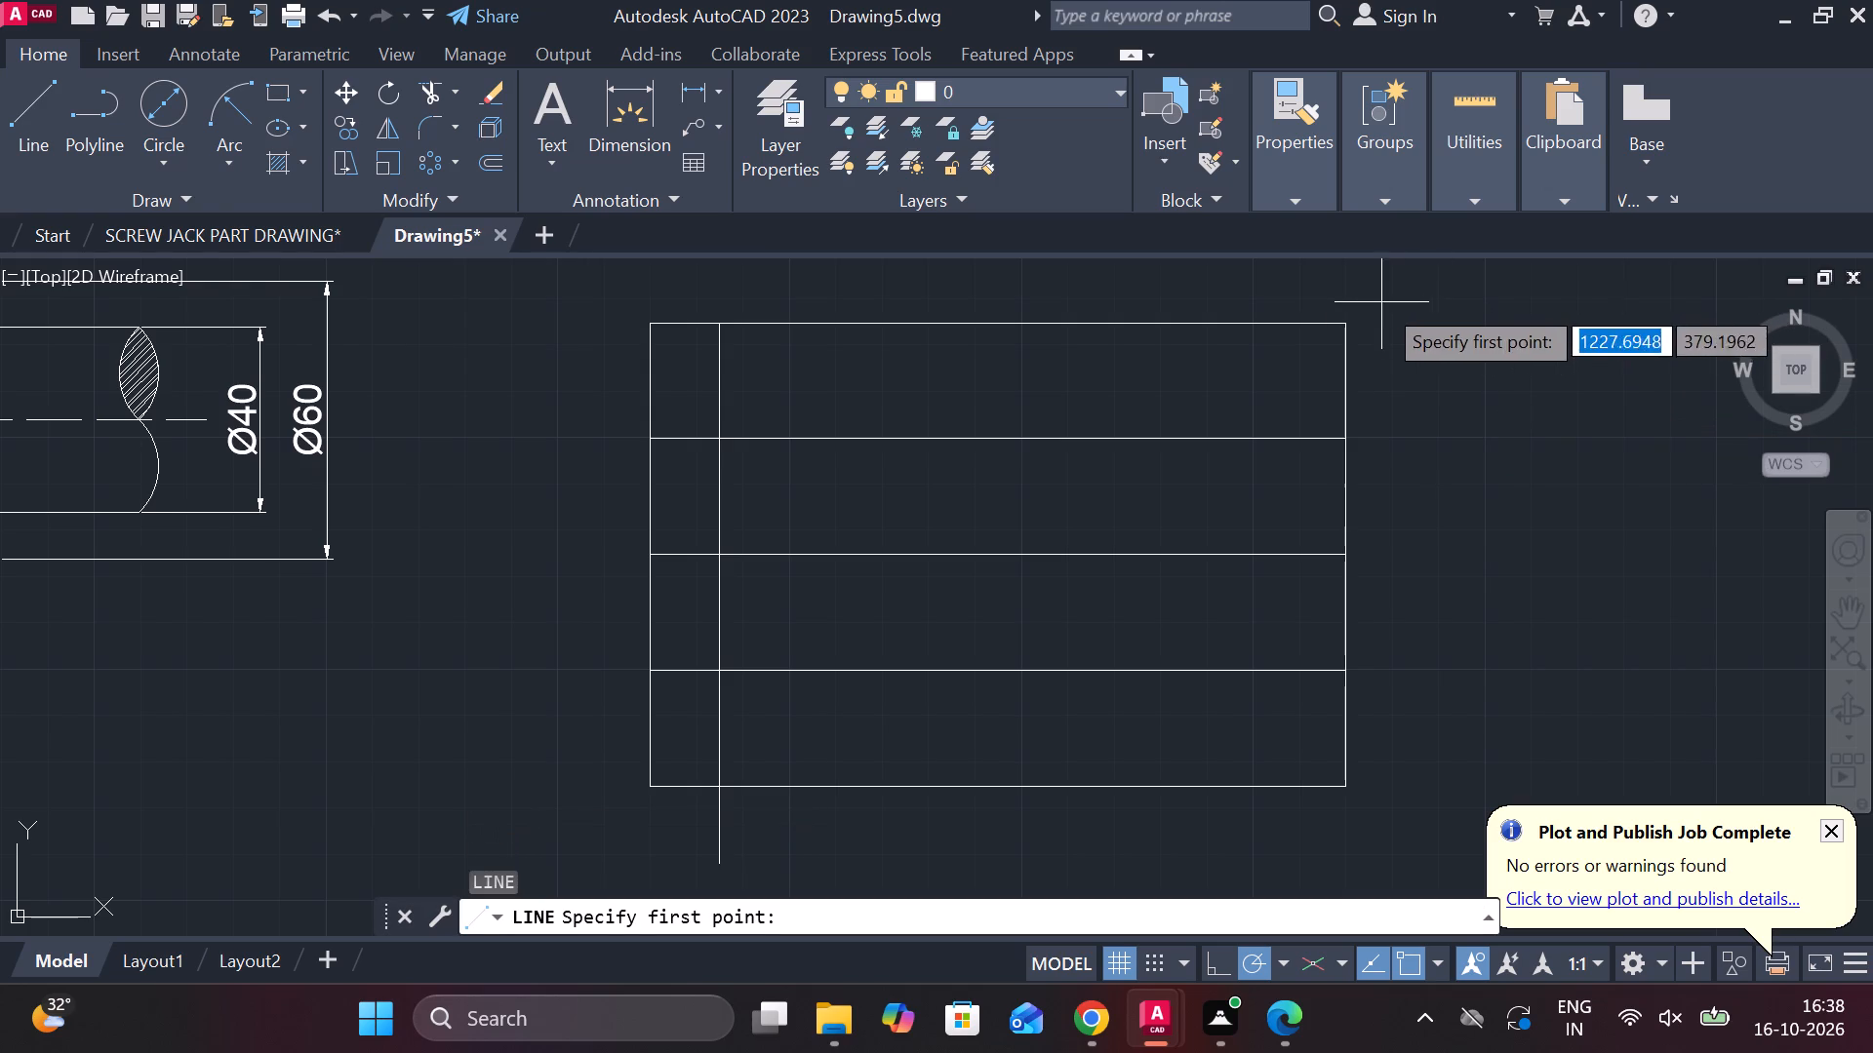
pyautogui.click(1349, 326)
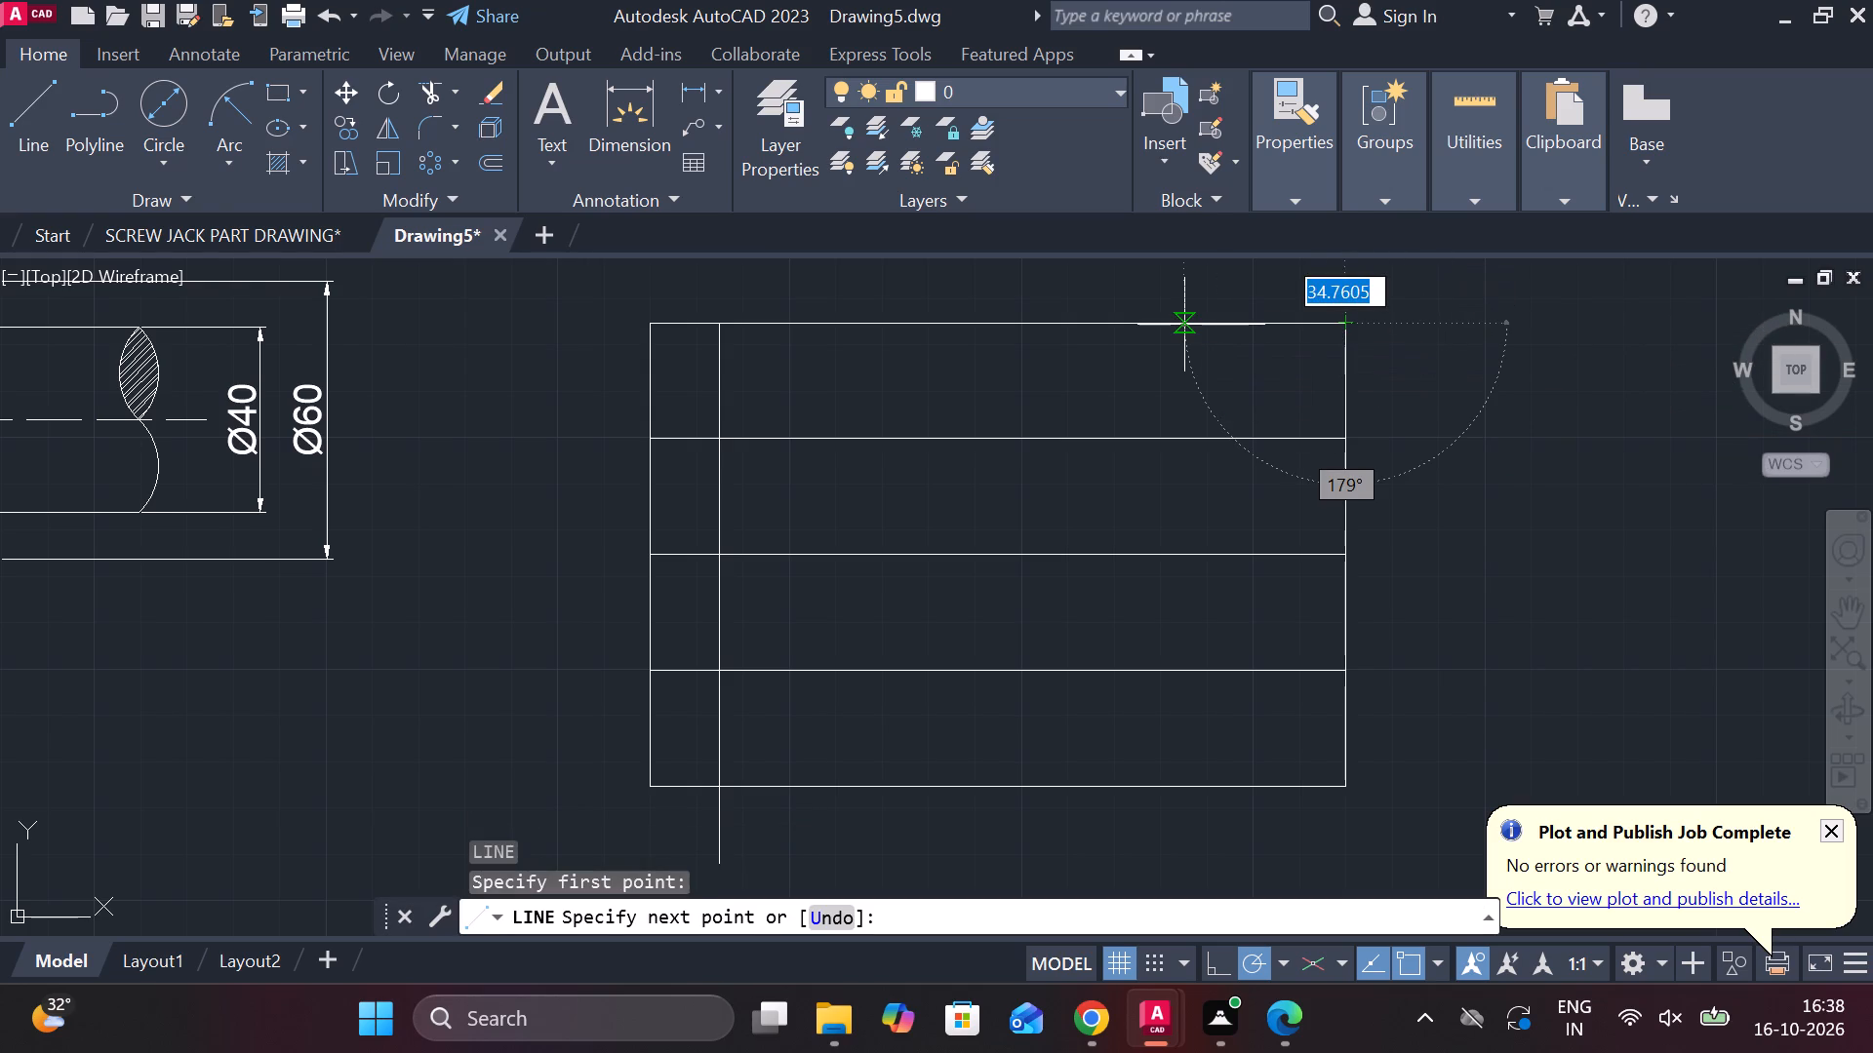
pyautogui.press('2')
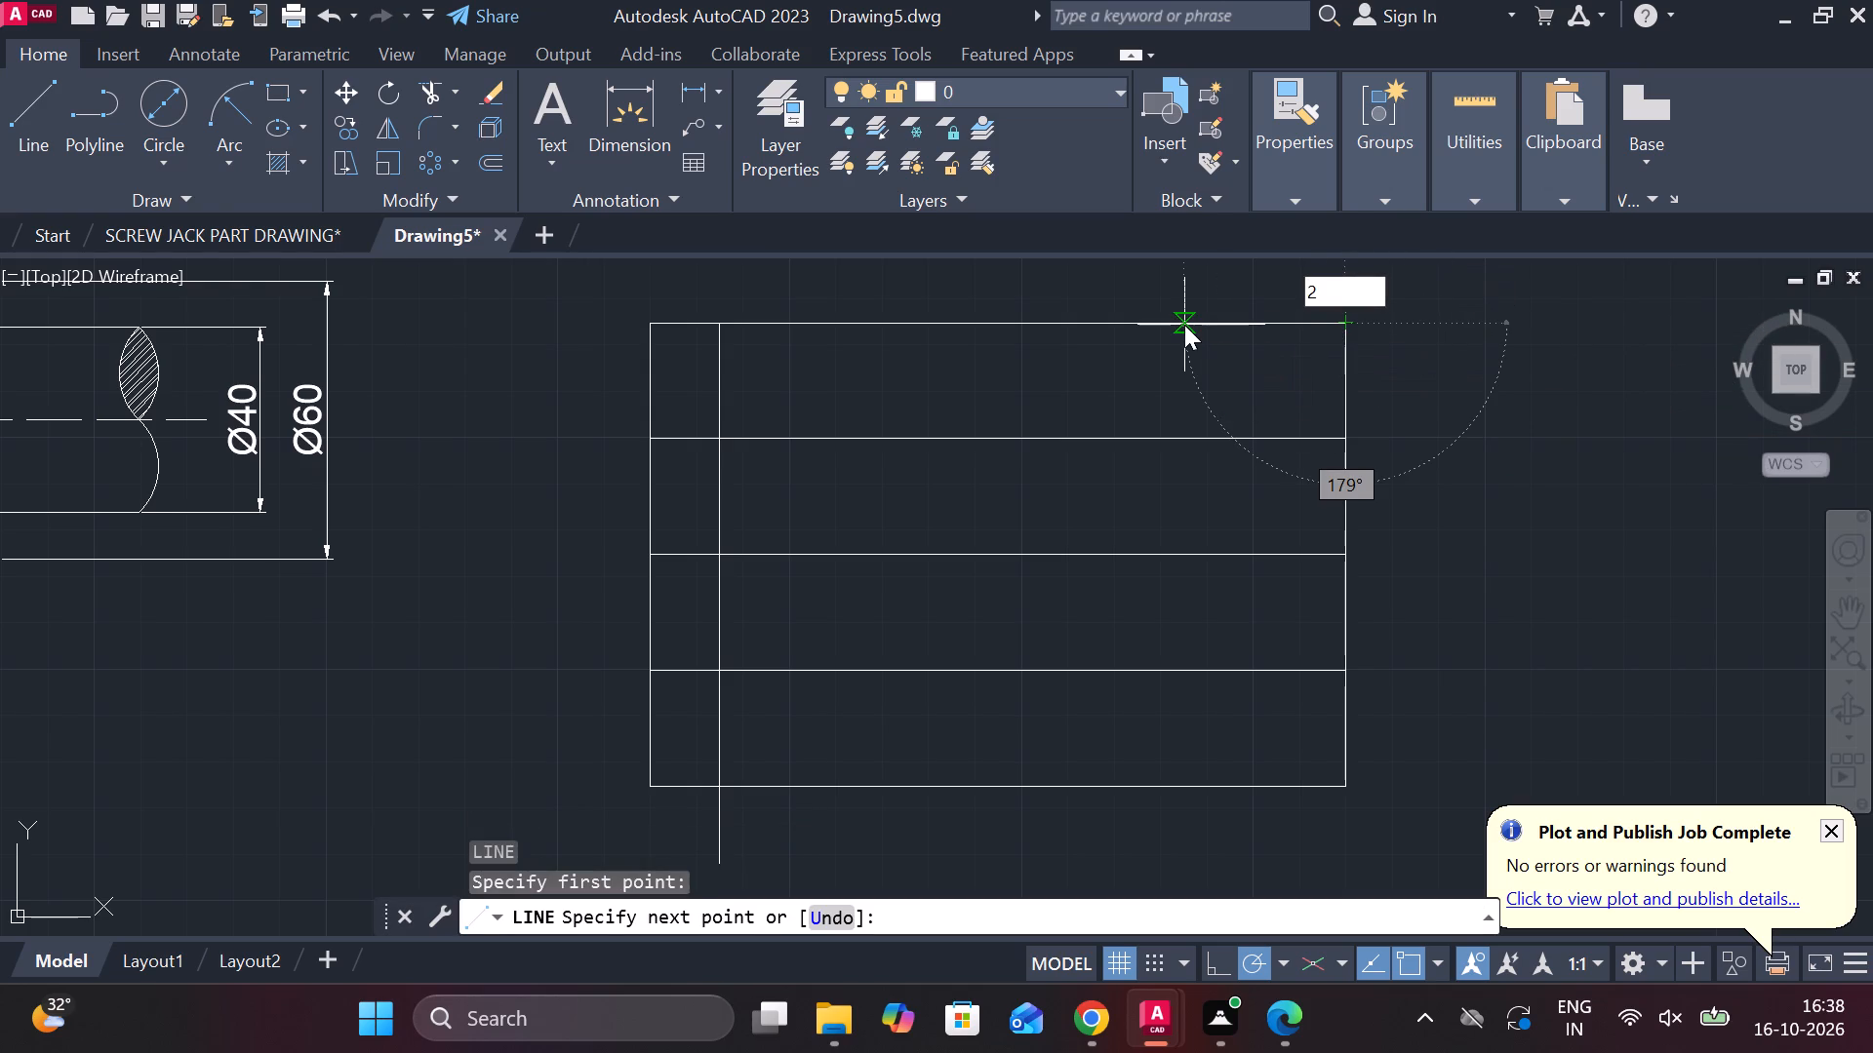
pyautogui.press('0')
pyautogui.press('Return')
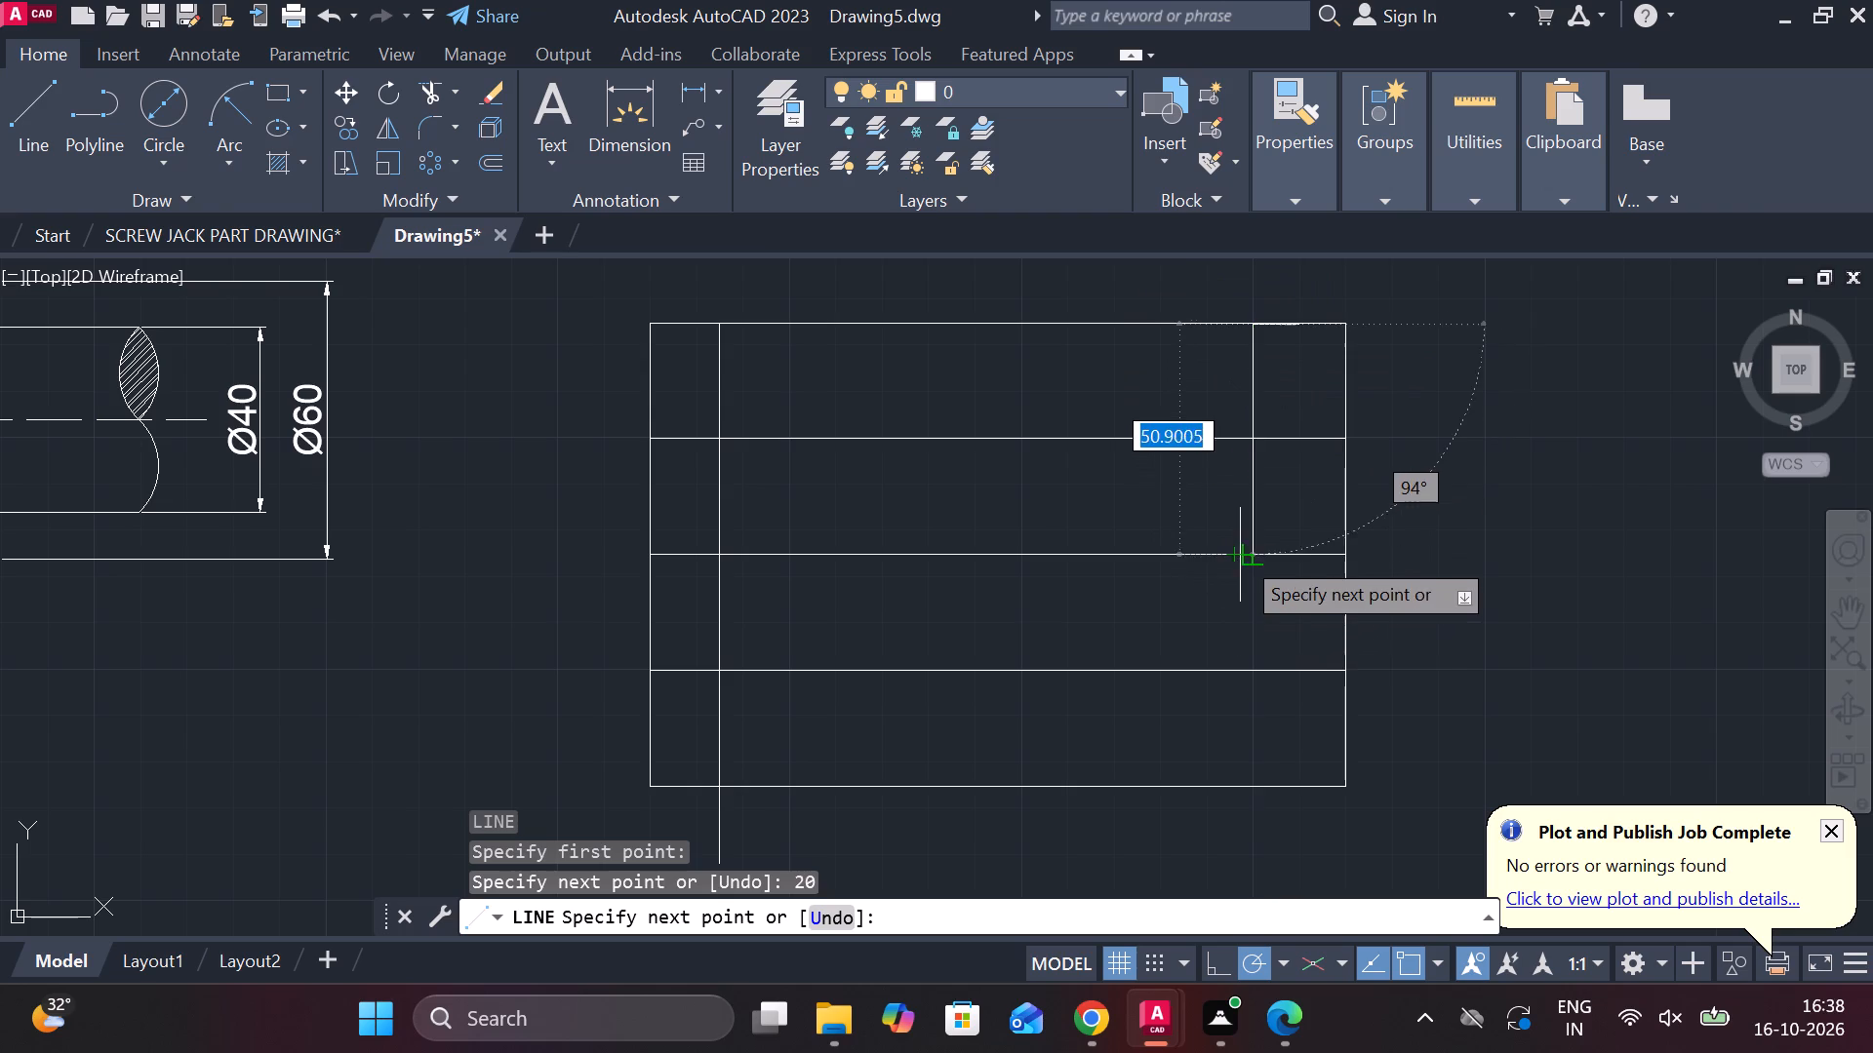
pyautogui.hotkey('ctrl', 'z')
pyautogui.moveTo(1073, 282); pyautogui.dragTo(1210, 395, button='middle')
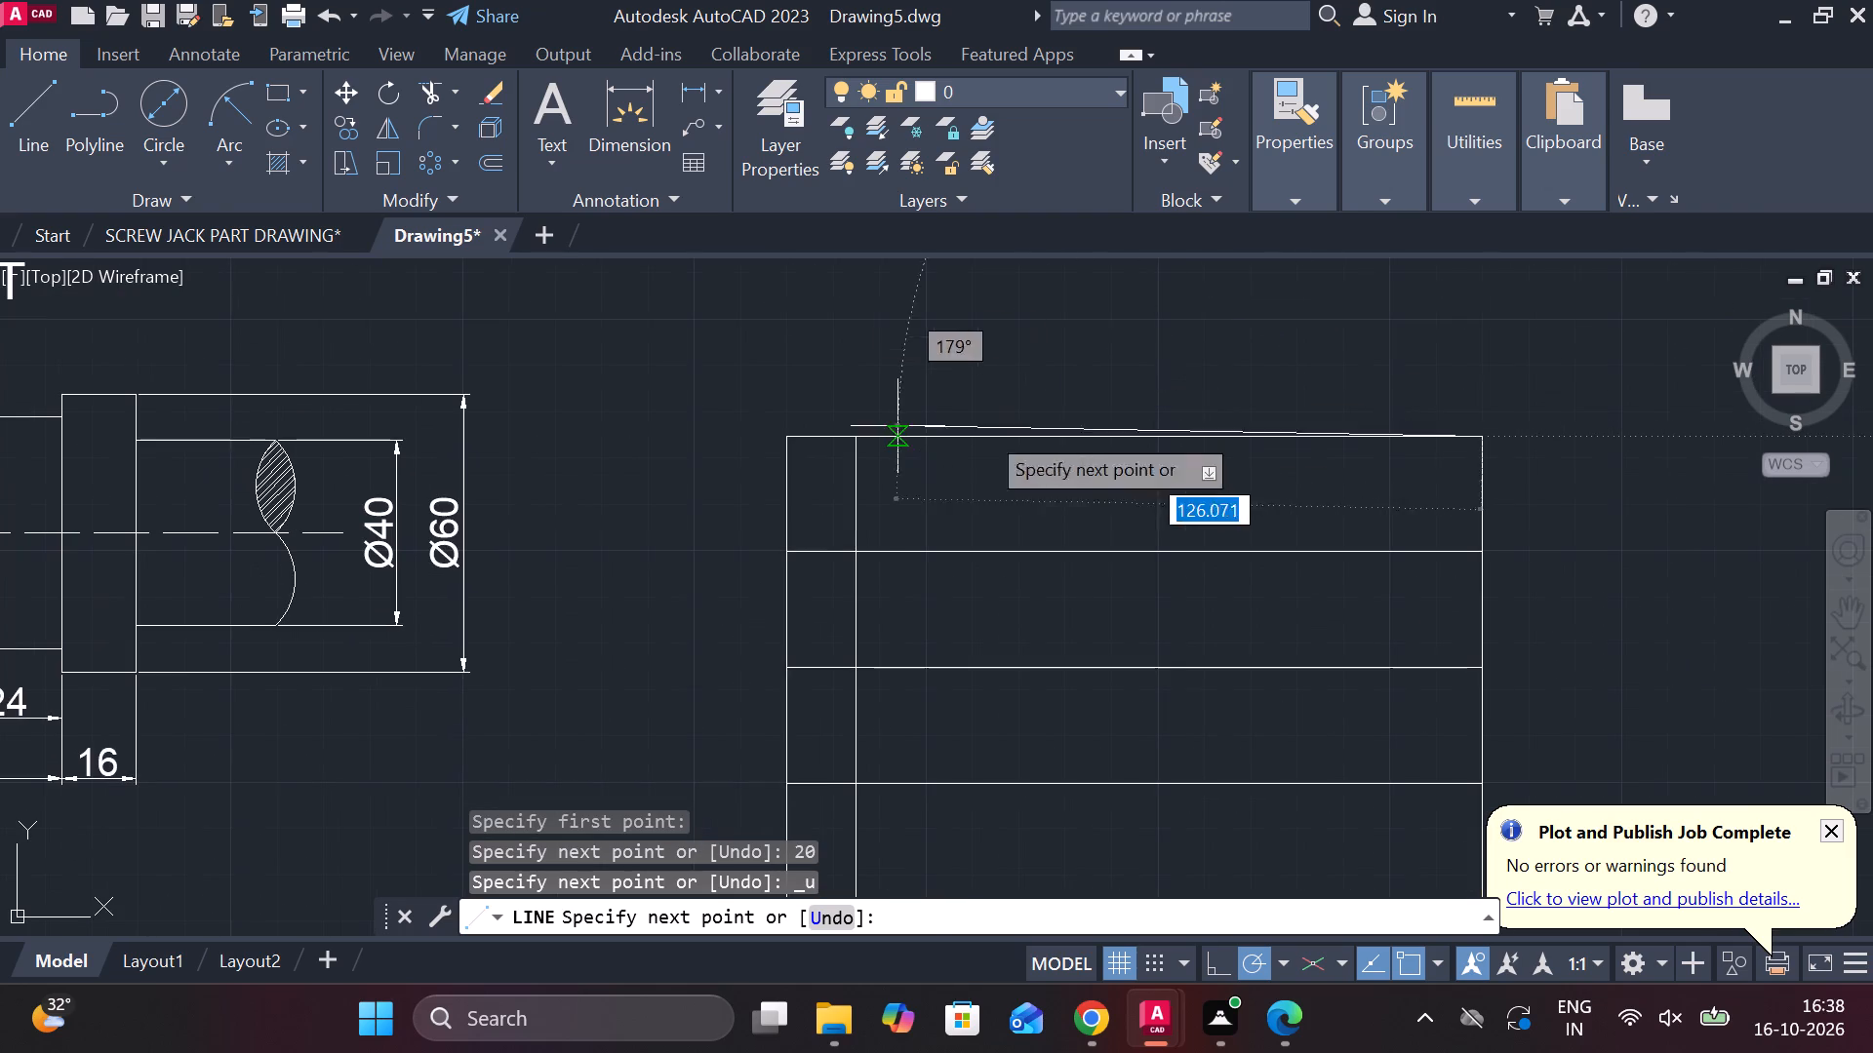
pyautogui.write('20')
pyautogui.press('Return')
pyautogui.moveTo(1127, 612); pyautogui.dragTo(1076, 304, button='middle')
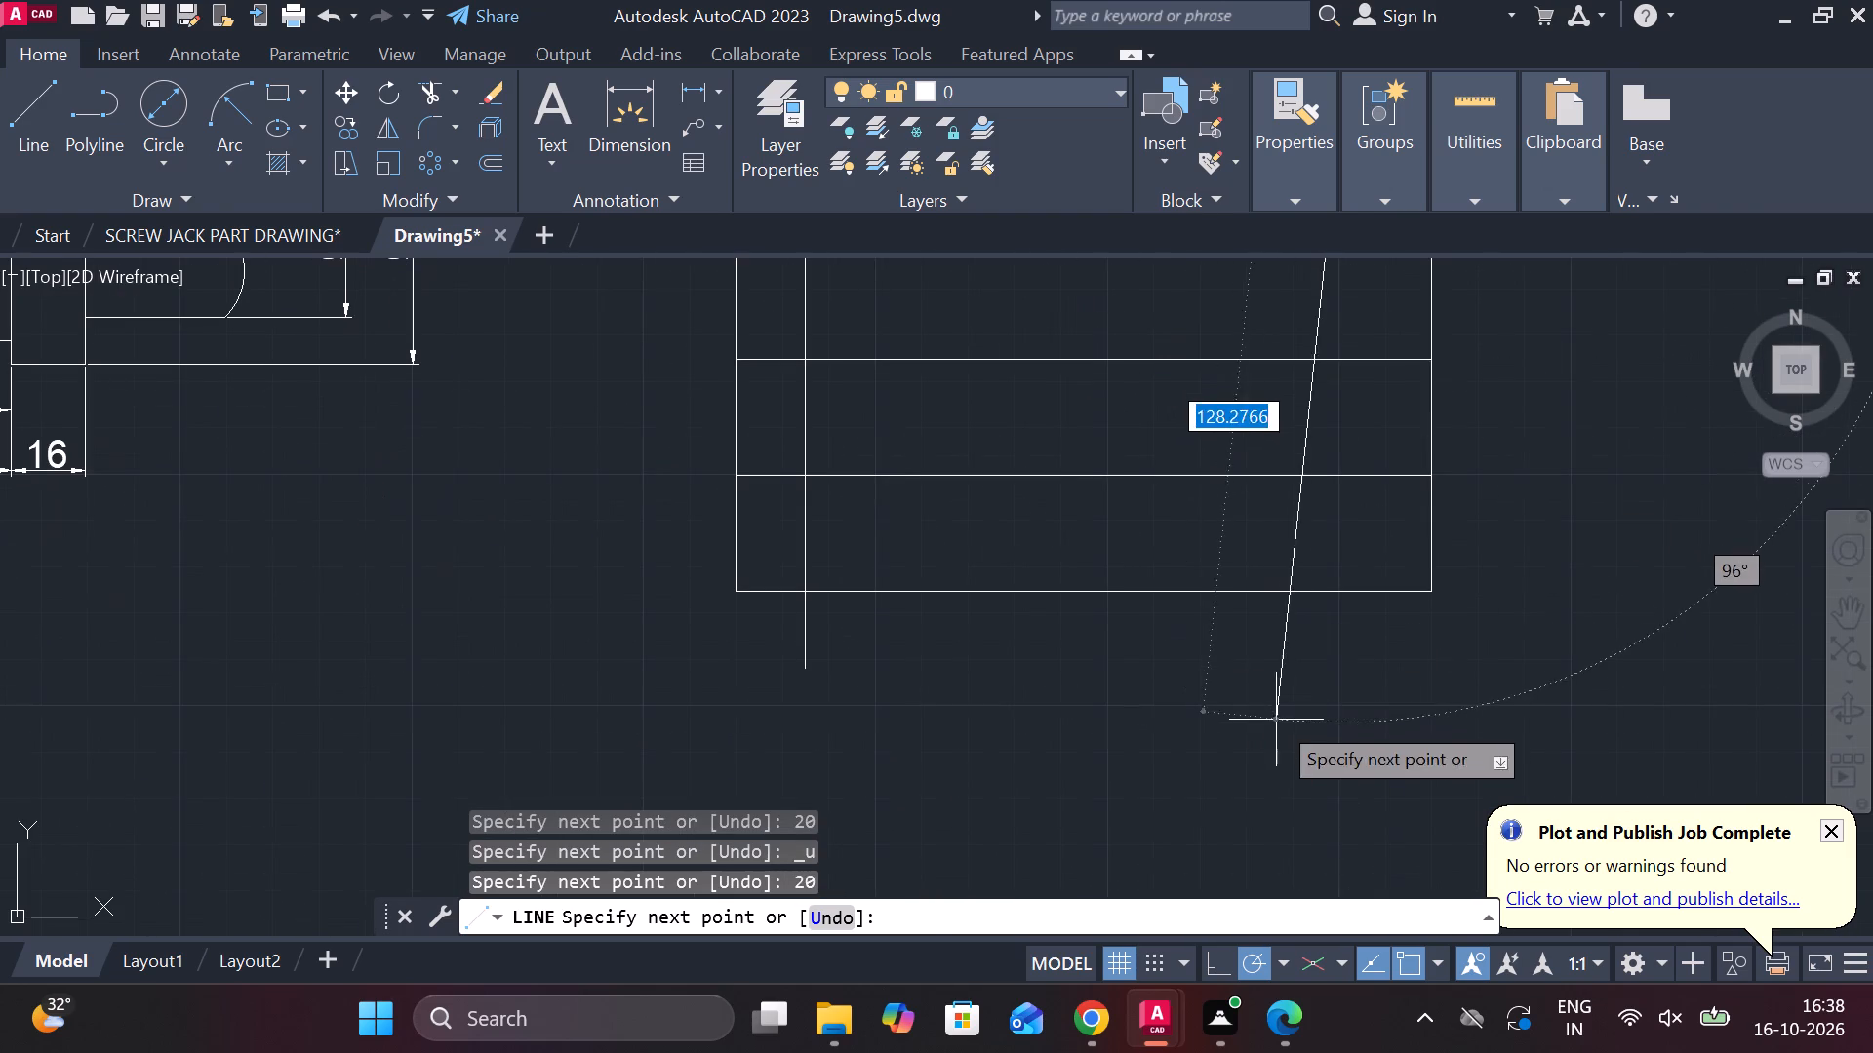
pyautogui.click(1347, 694)
pyautogui.press('Escape')
pyautogui.moveTo(1416, 645); pyautogui.dragTo(1352, 811, button='middle')
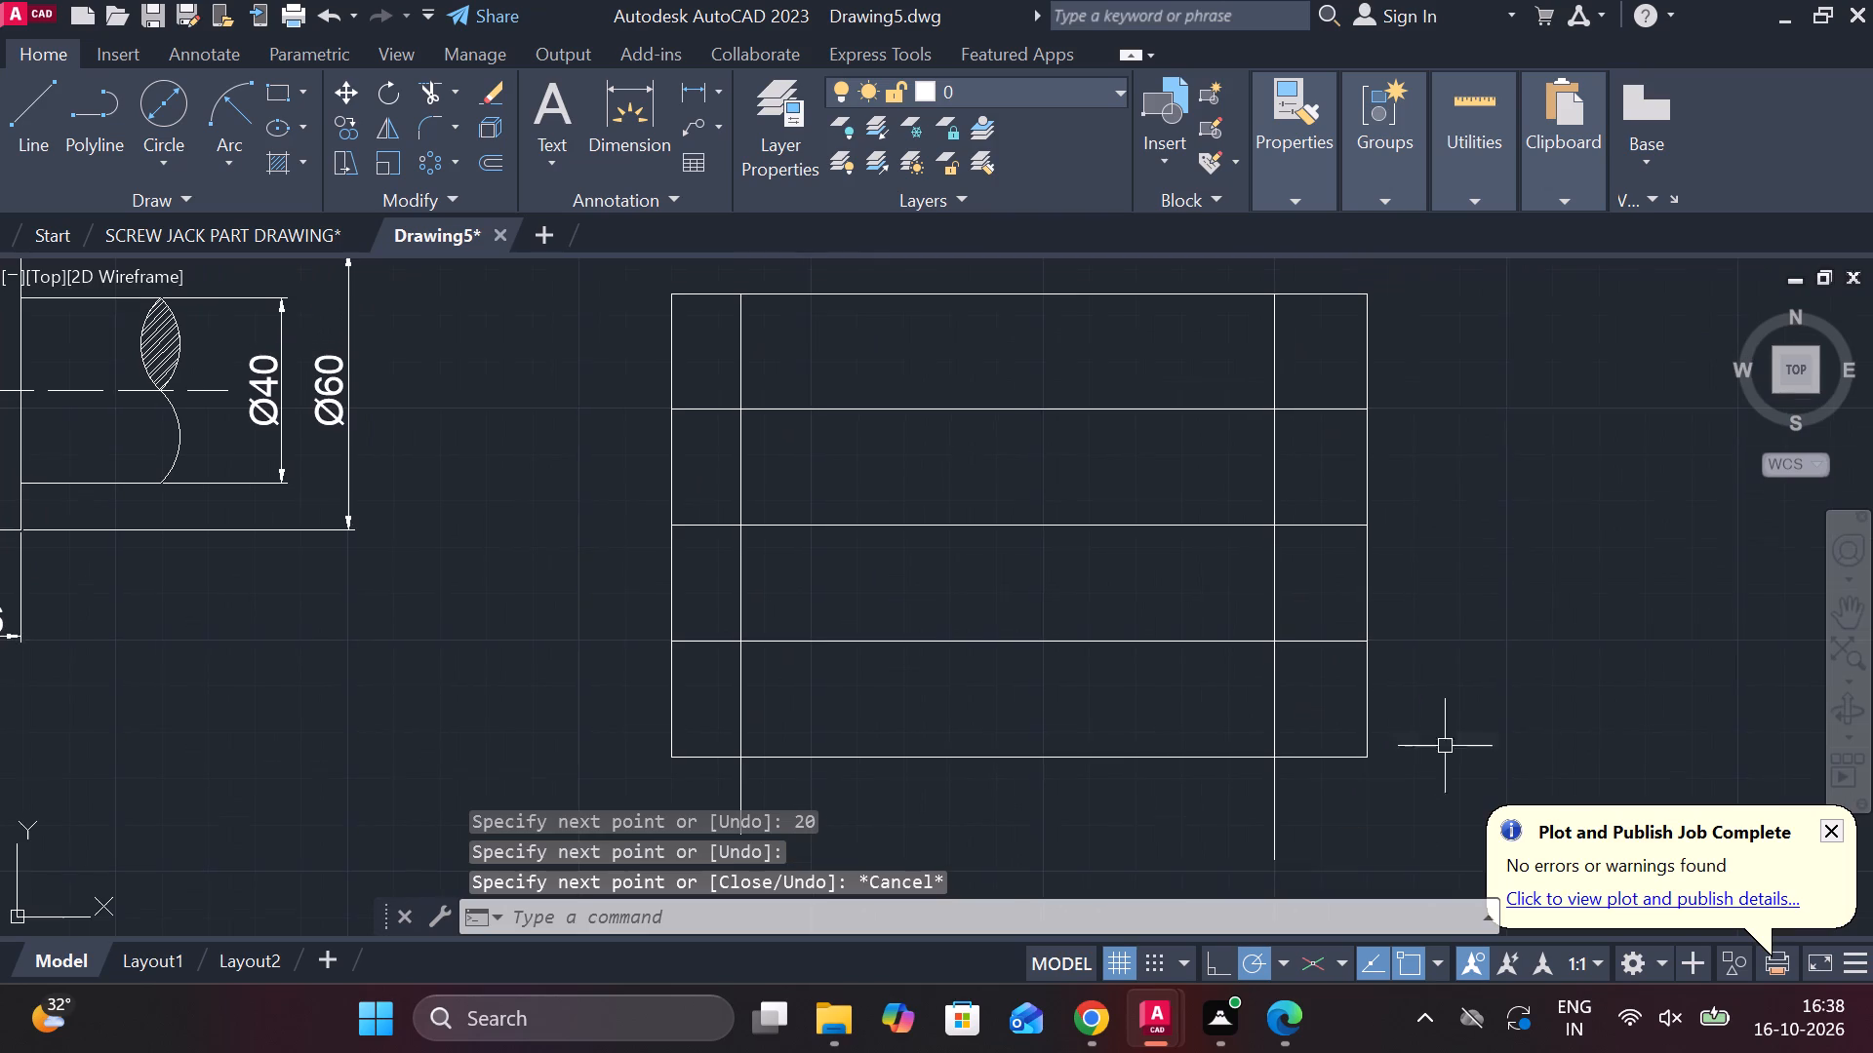
# Draw a vertical line from the midpoint of the rectangle's top edge down past the bottom edge.
pyautogui.press('l')
pyautogui.press('Return')
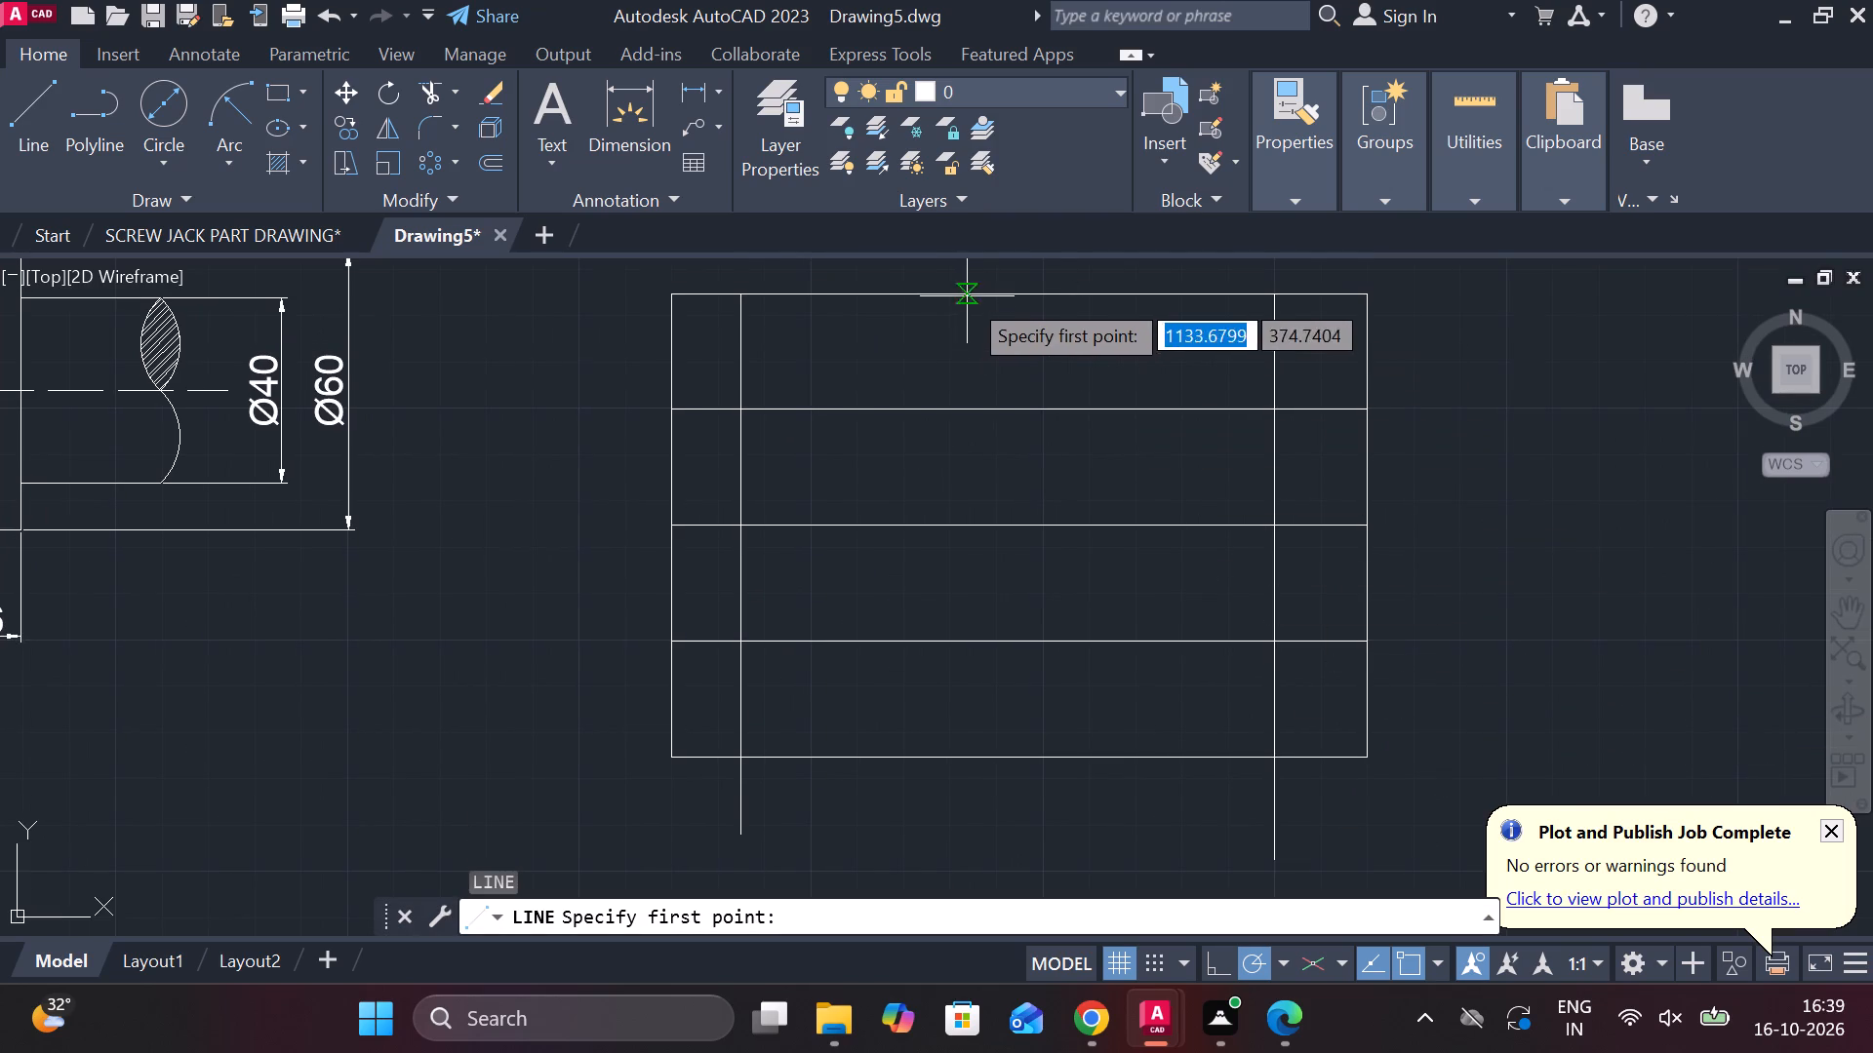
pyautogui.click(1024, 299)
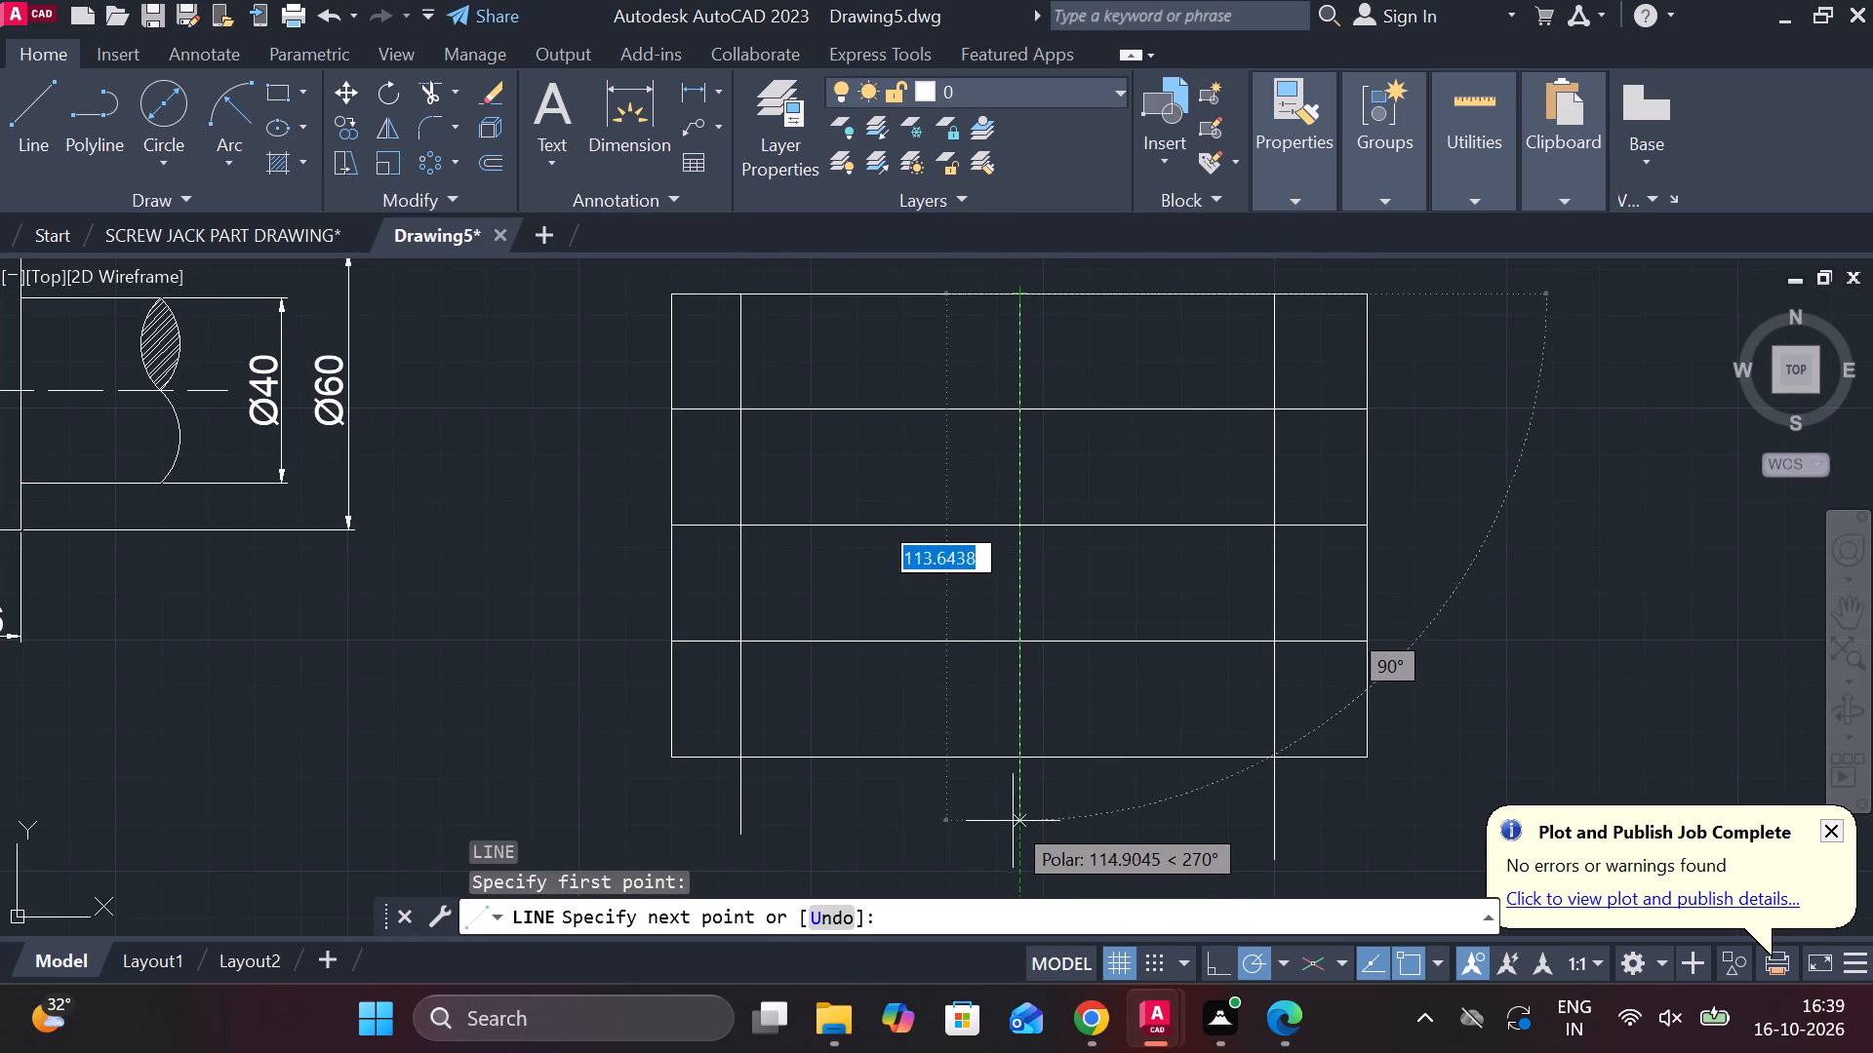
pyautogui.click(1011, 815)
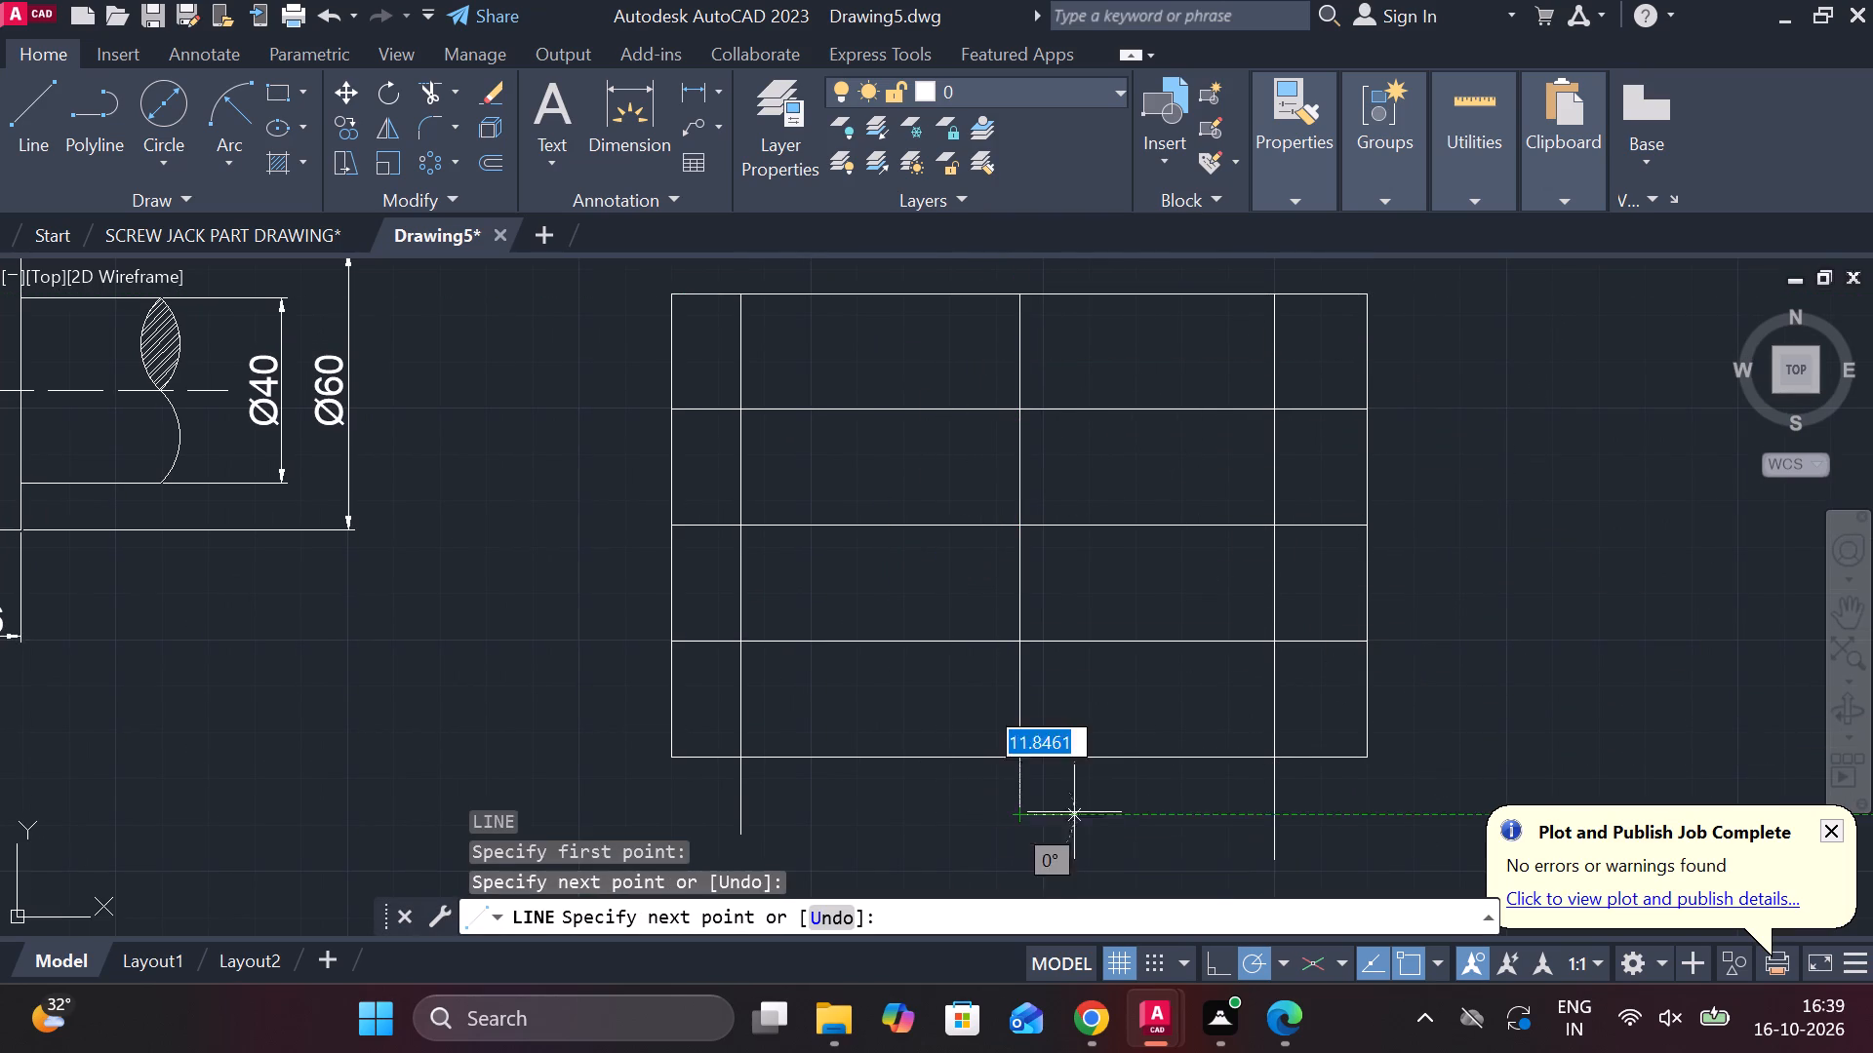
pyautogui.press('Escape')
# Trim the ends of the three vertical column lines that stick out below the rectangle's bottom edge.
pyautogui.write('TR')
pyautogui.press('space')
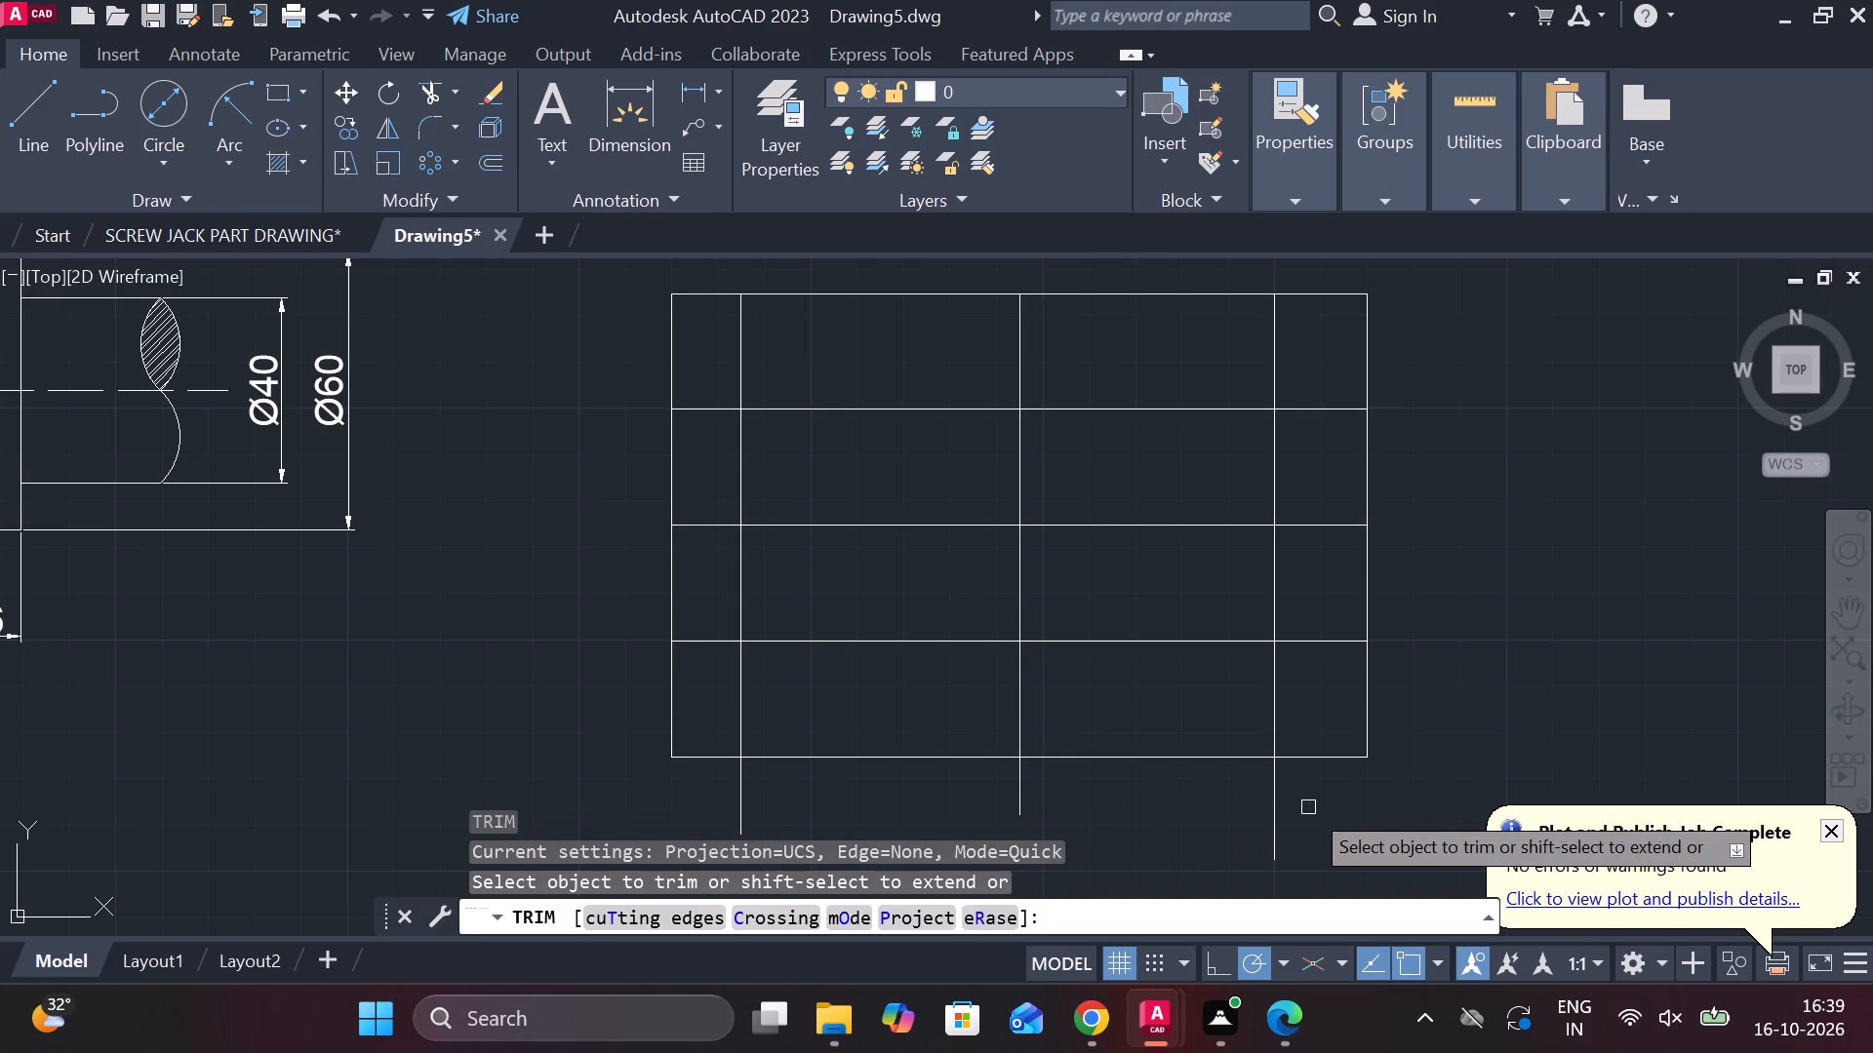
pyautogui.moveTo(1319, 807); pyautogui.dragTo(683, 797)
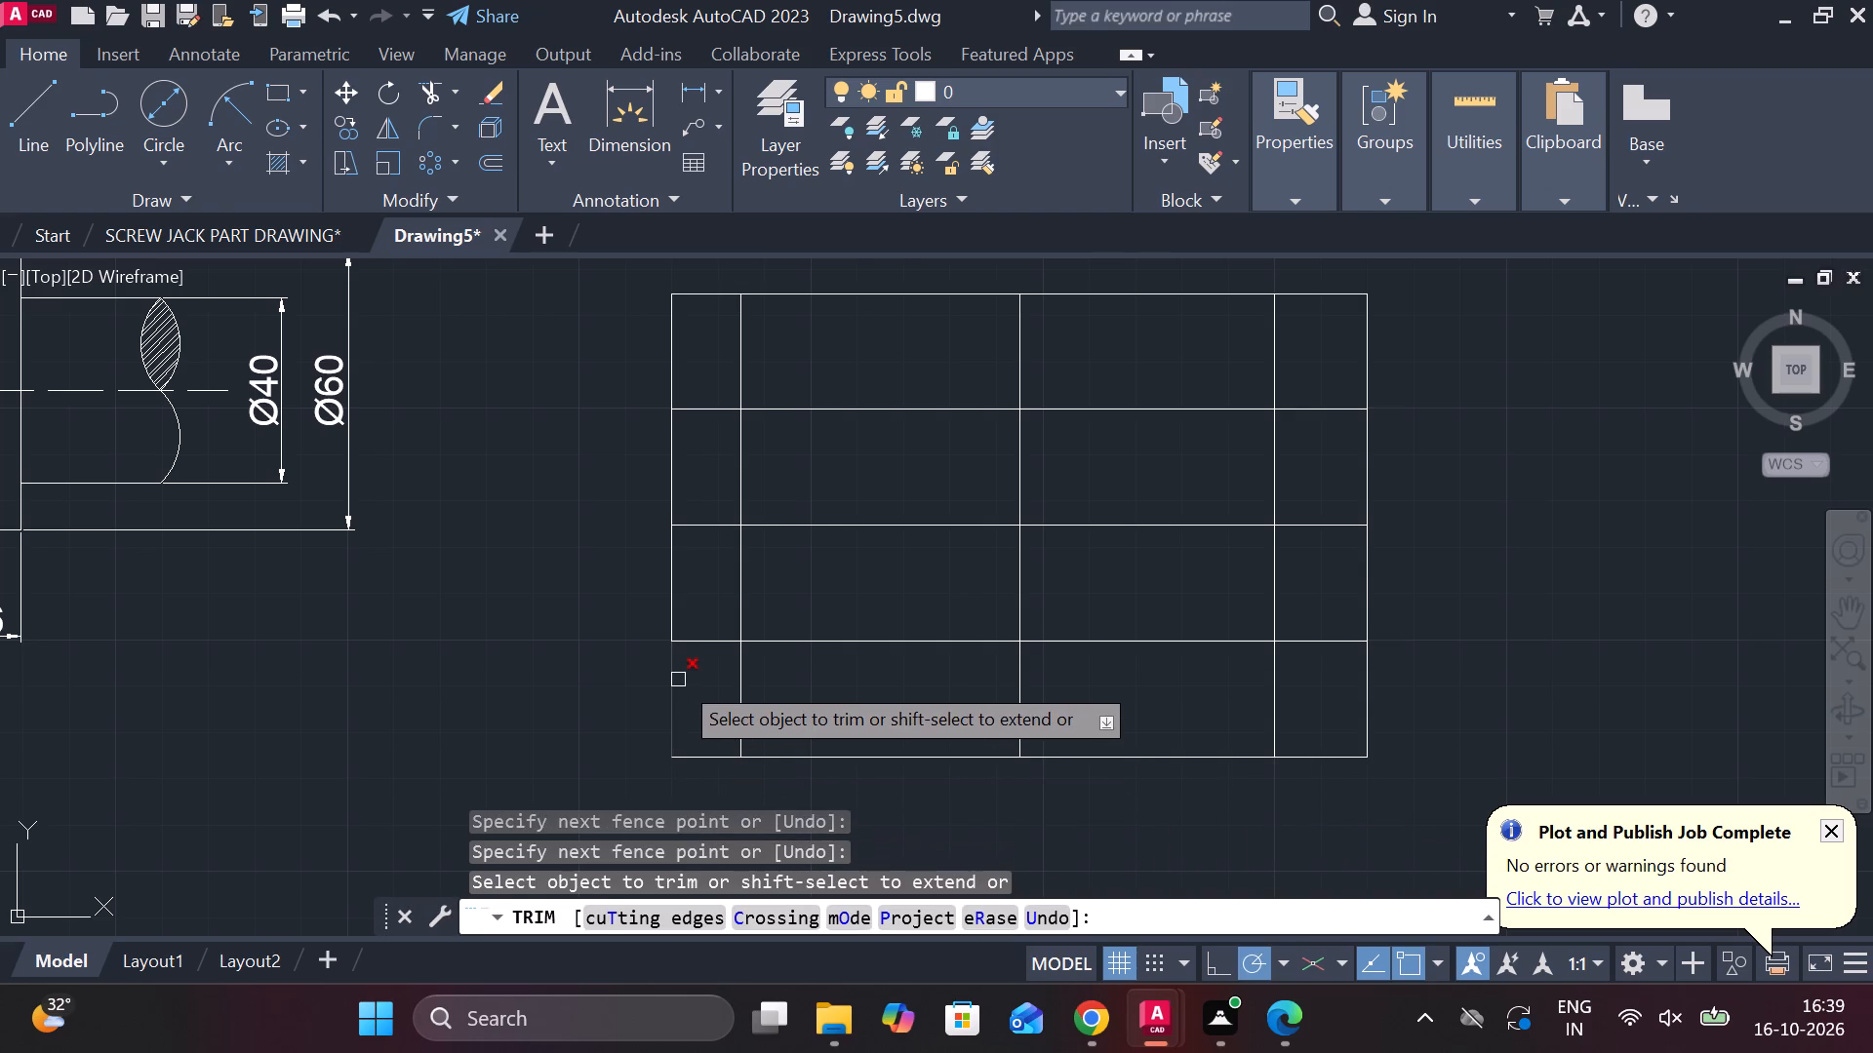
pyautogui.scroll(1, 460, 491)
pyautogui.scroll(-1, 475, 491)
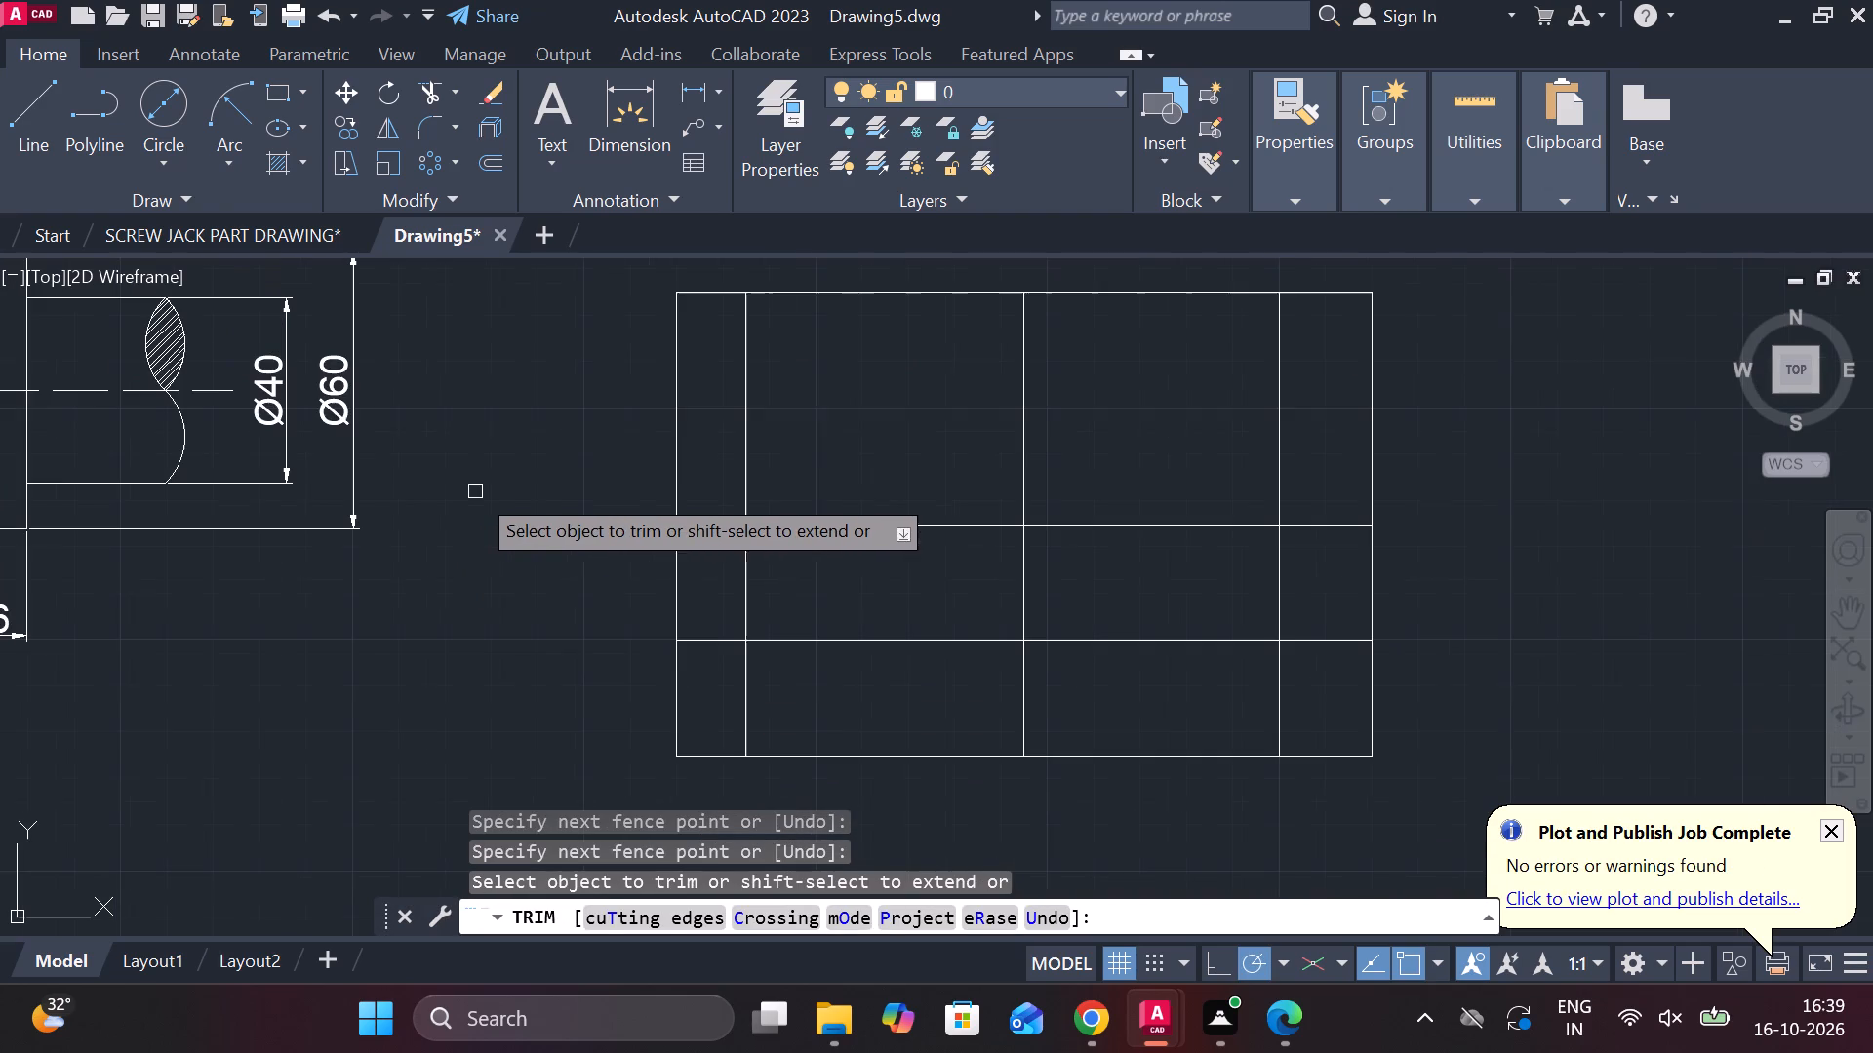
pyautogui.press('Escape')
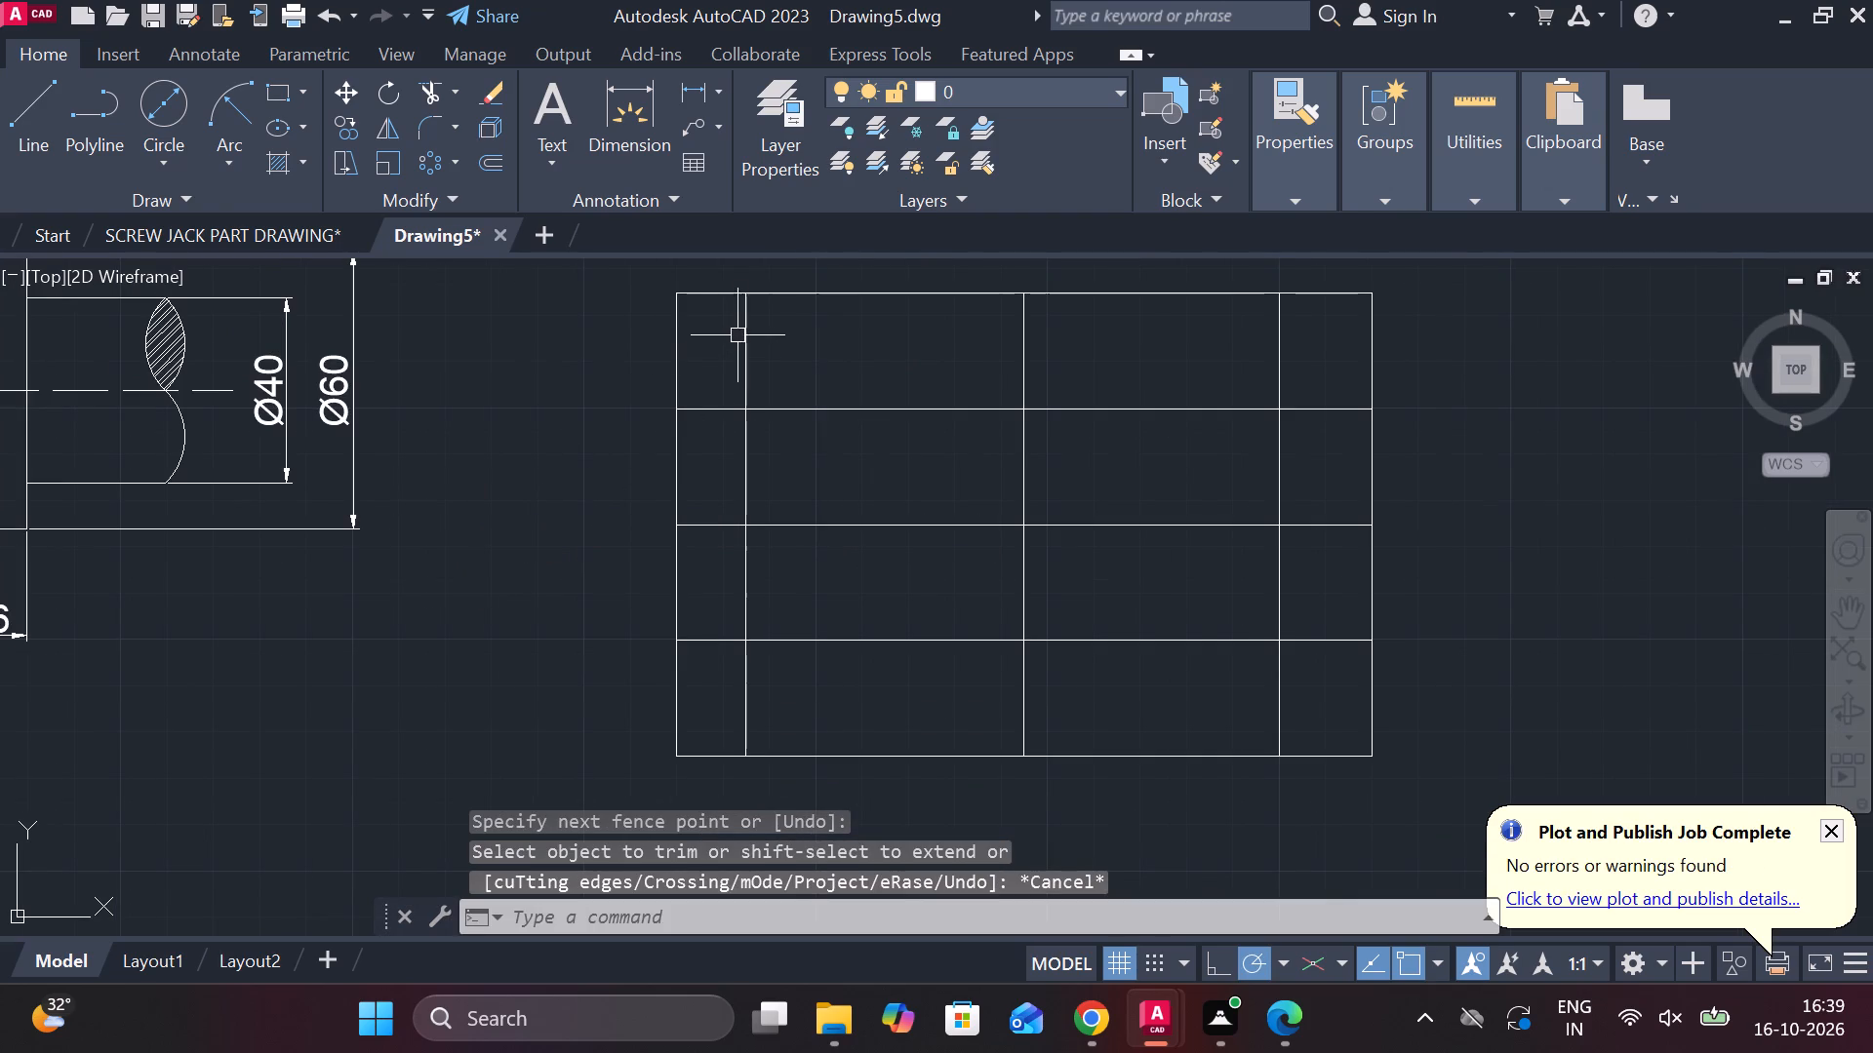
# Move the table's first inner vertical line 5 to the right, widening the first column.
pyautogui.click(741, 332)
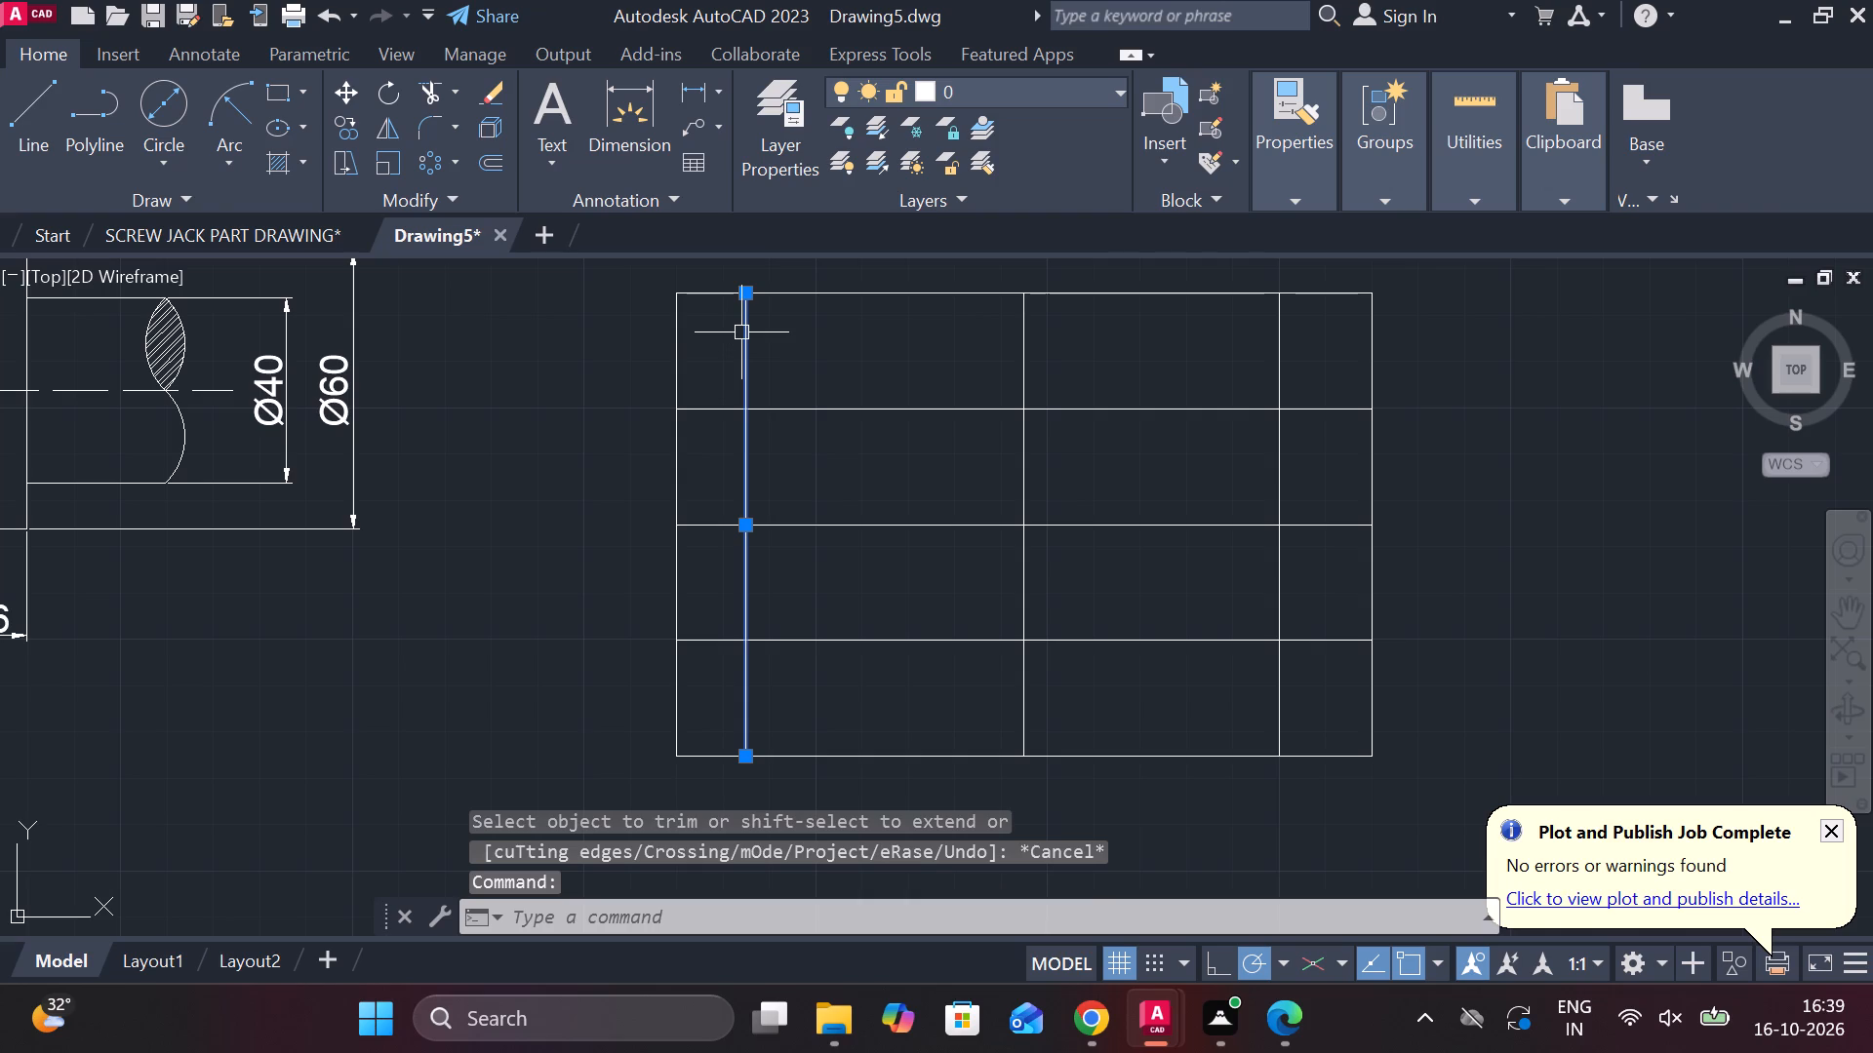
pyautogui.press('m')
pyautogui.press('Return')
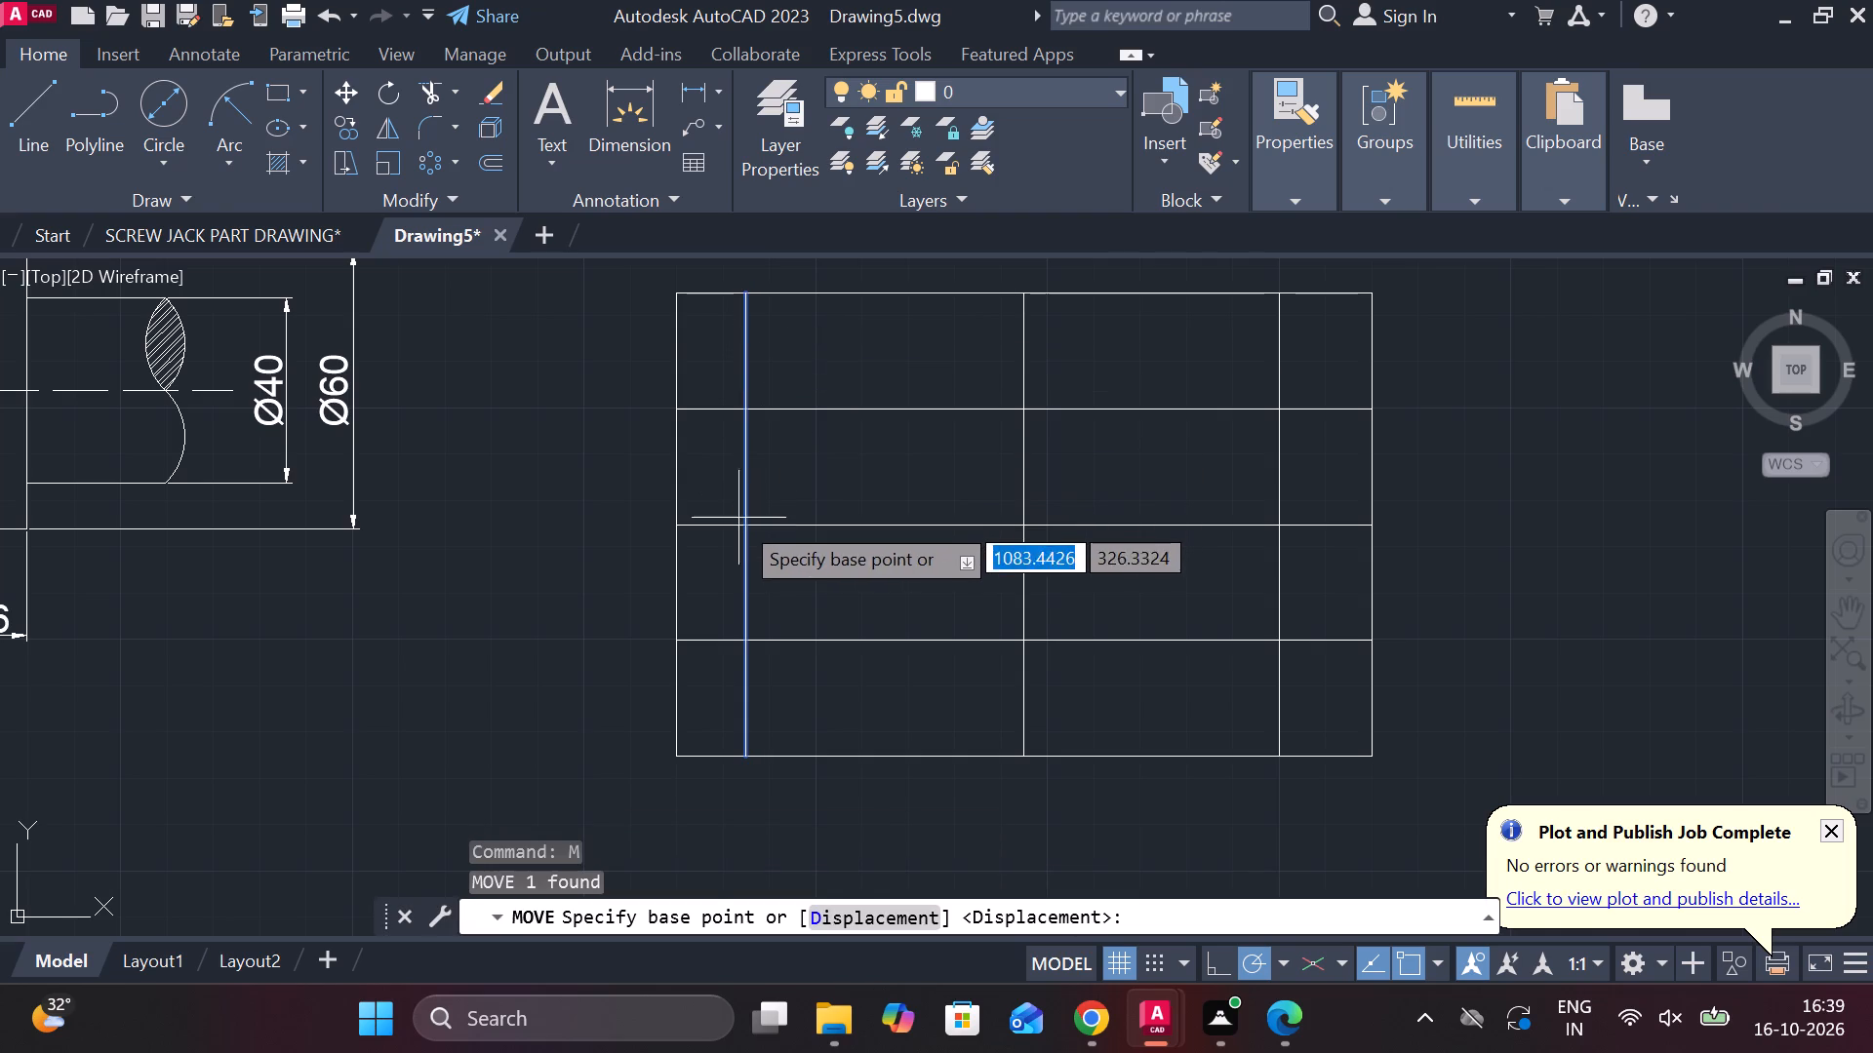
pyautogui.click(738, 525)
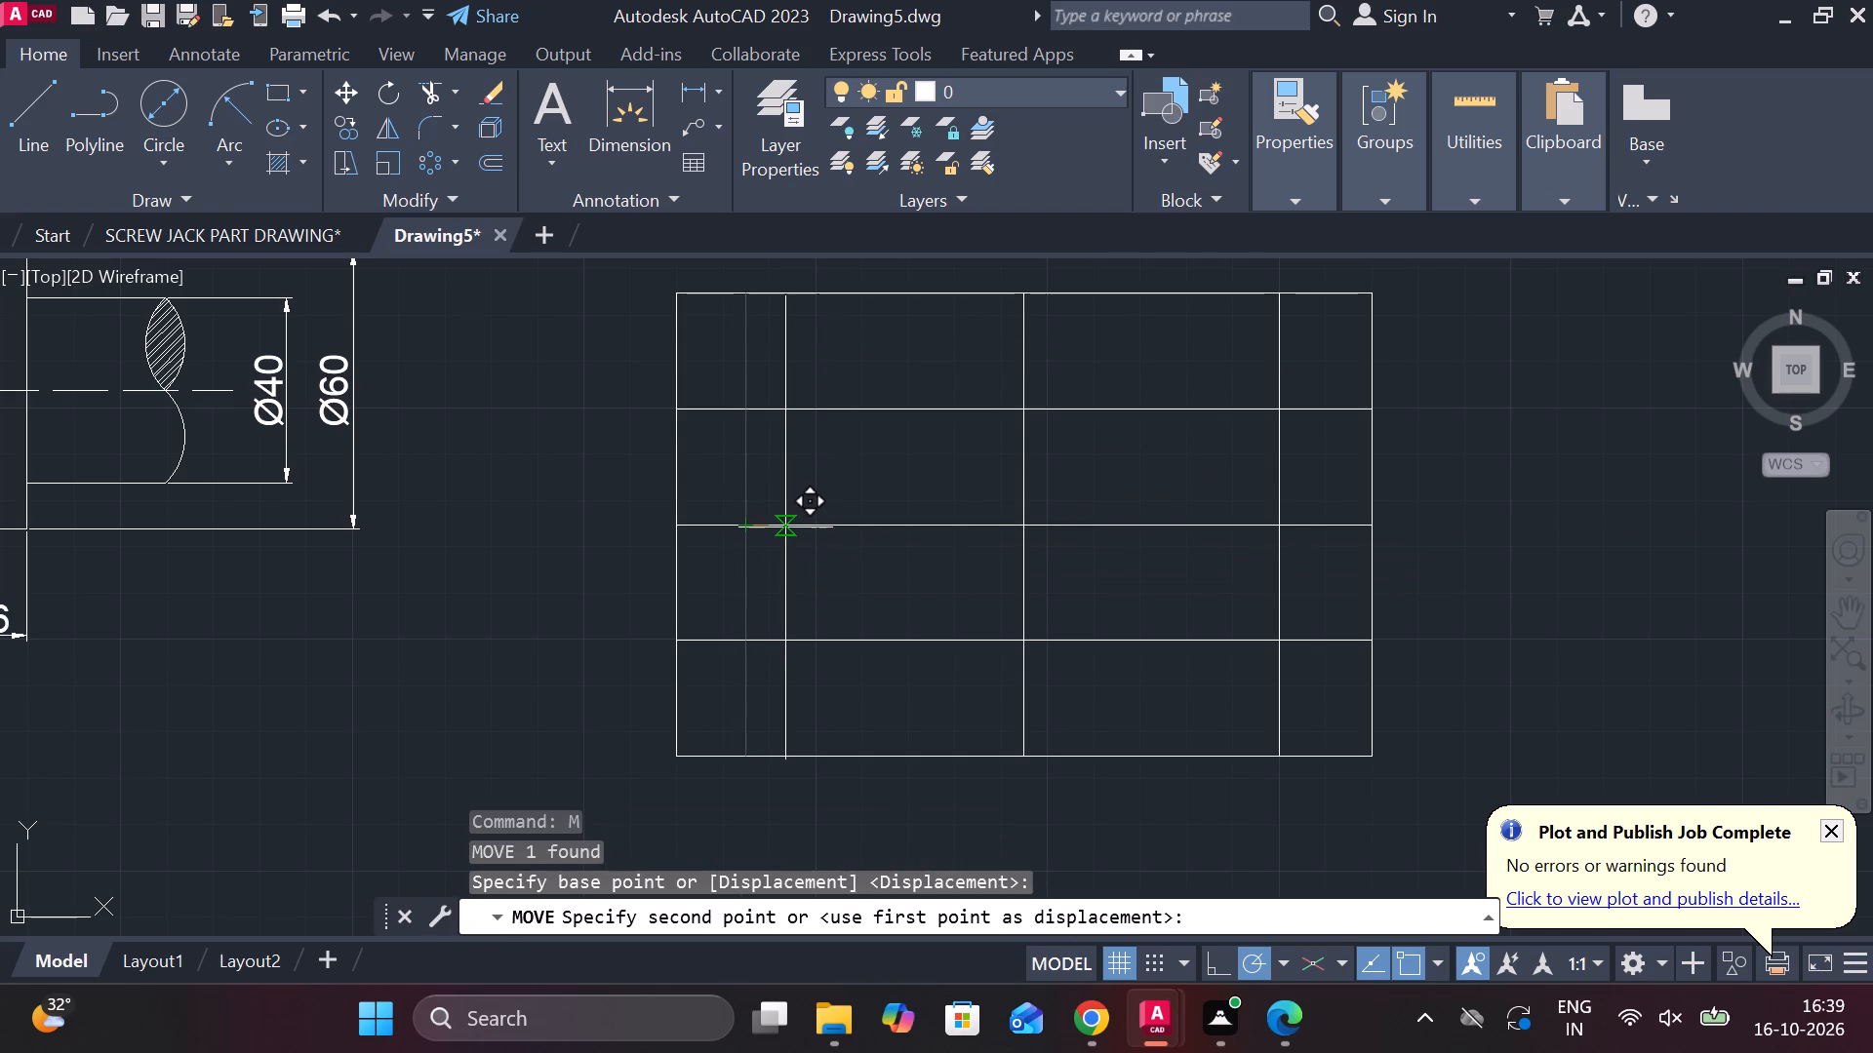
pyautogui.press('5')
pyautogui.press('Return')
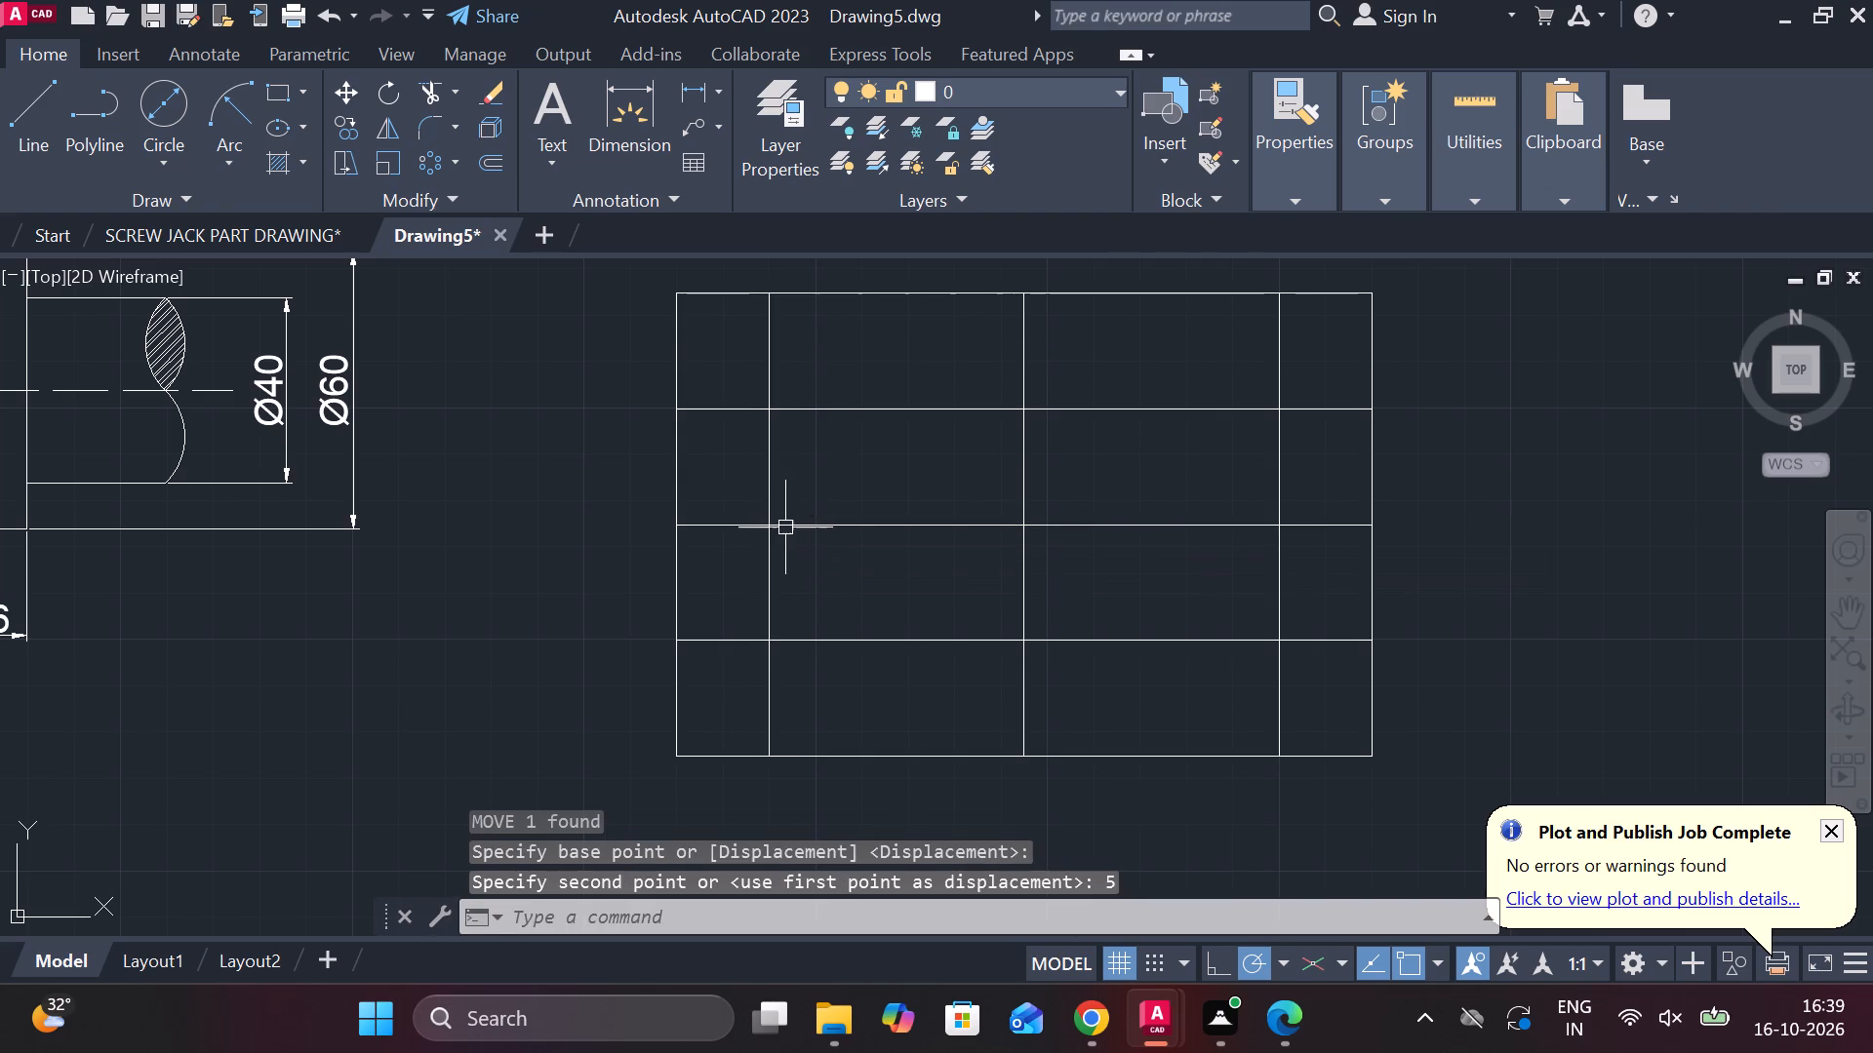
pyautogui.press('Escape')
# Add the multiline text "S.No." in the first cell of the table's top row.
pyautogui.moveTo(849, 358); pyautogui.dragTo(949, 482, button='middle')
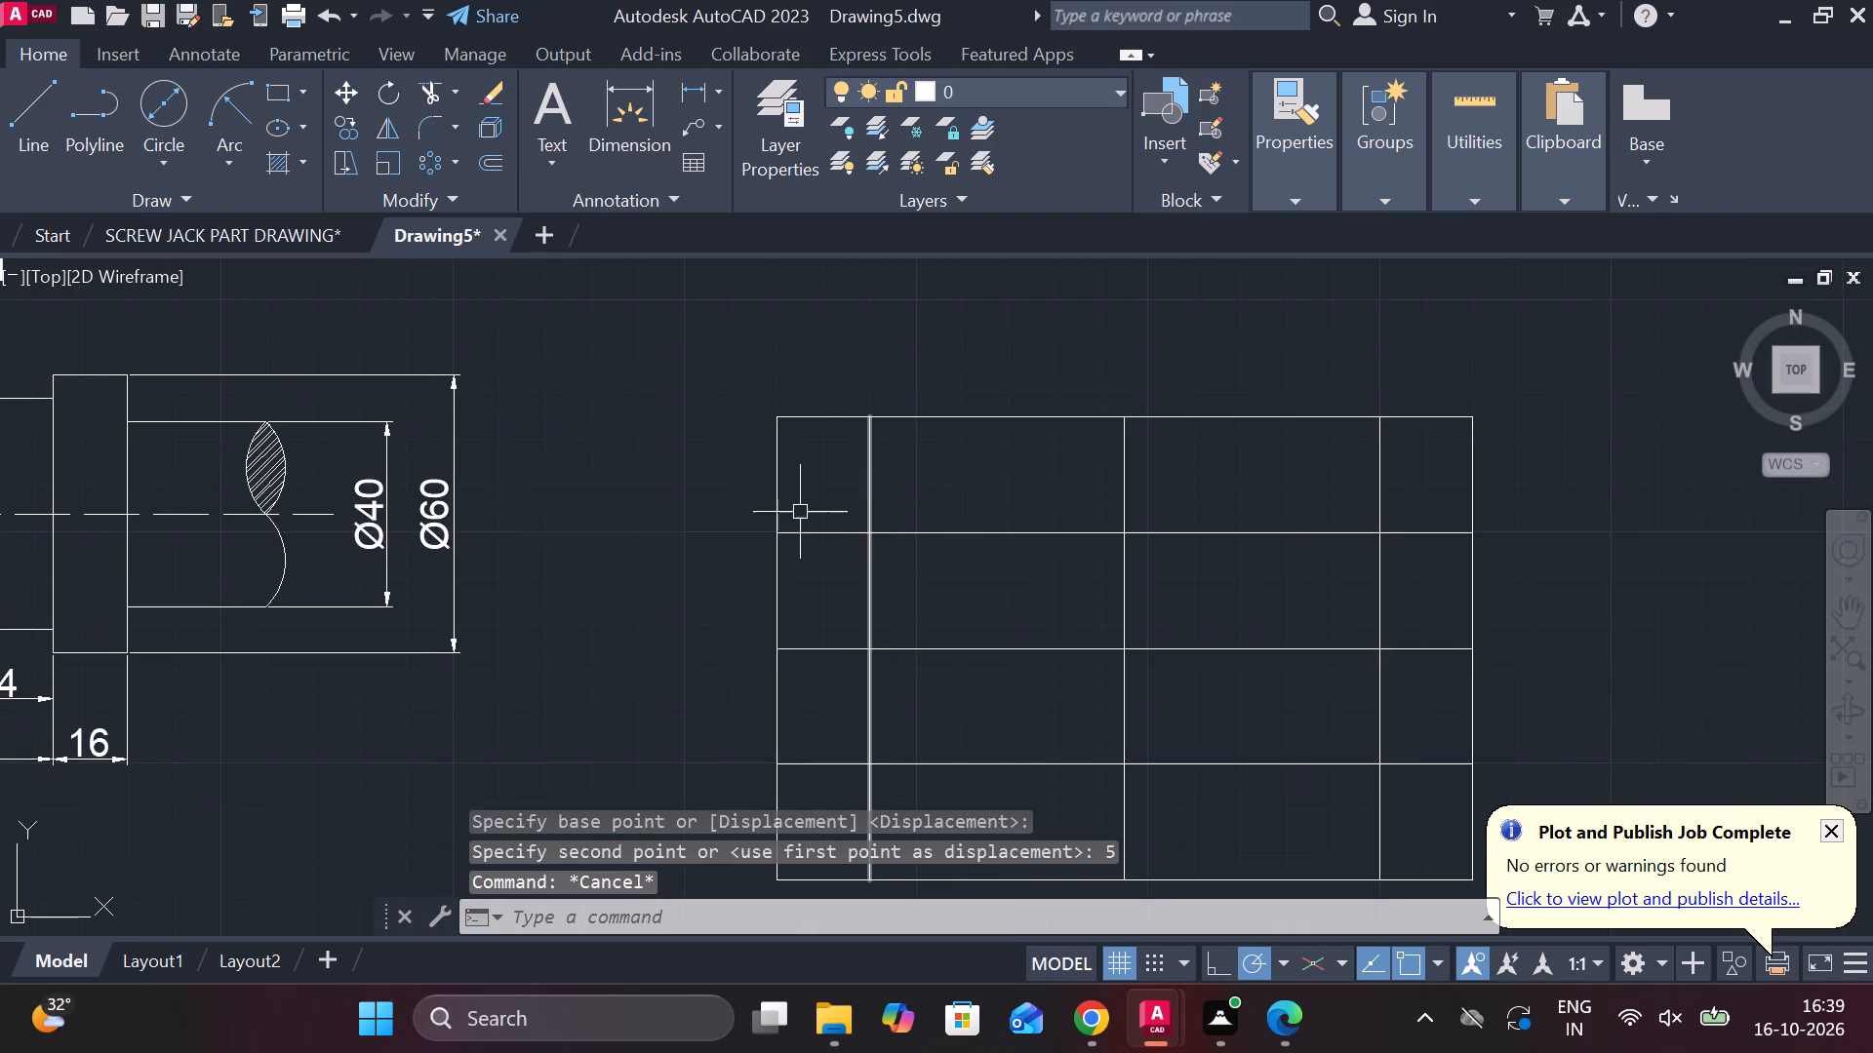
pyautogui.scroll(2, 799, 512)
pyautogui.write('MT')
pyautogui.press('space')
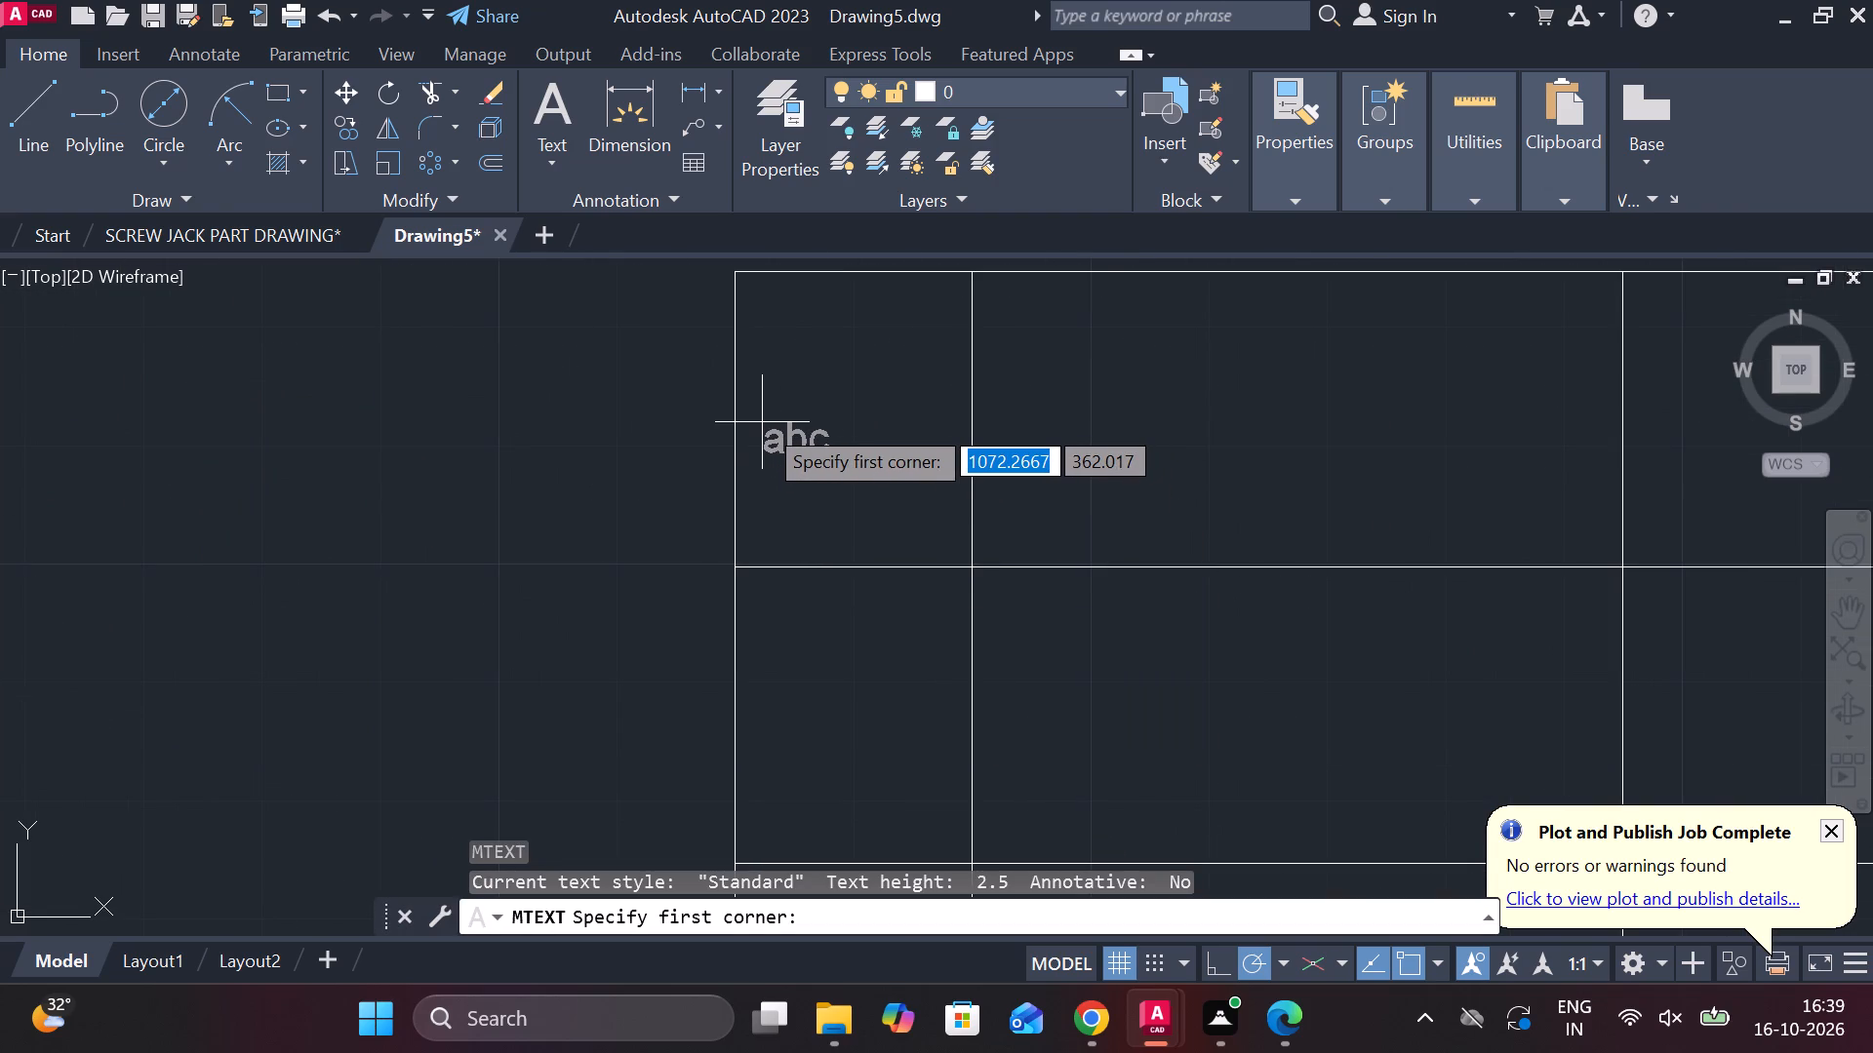
pyautogui.click(762, 422)
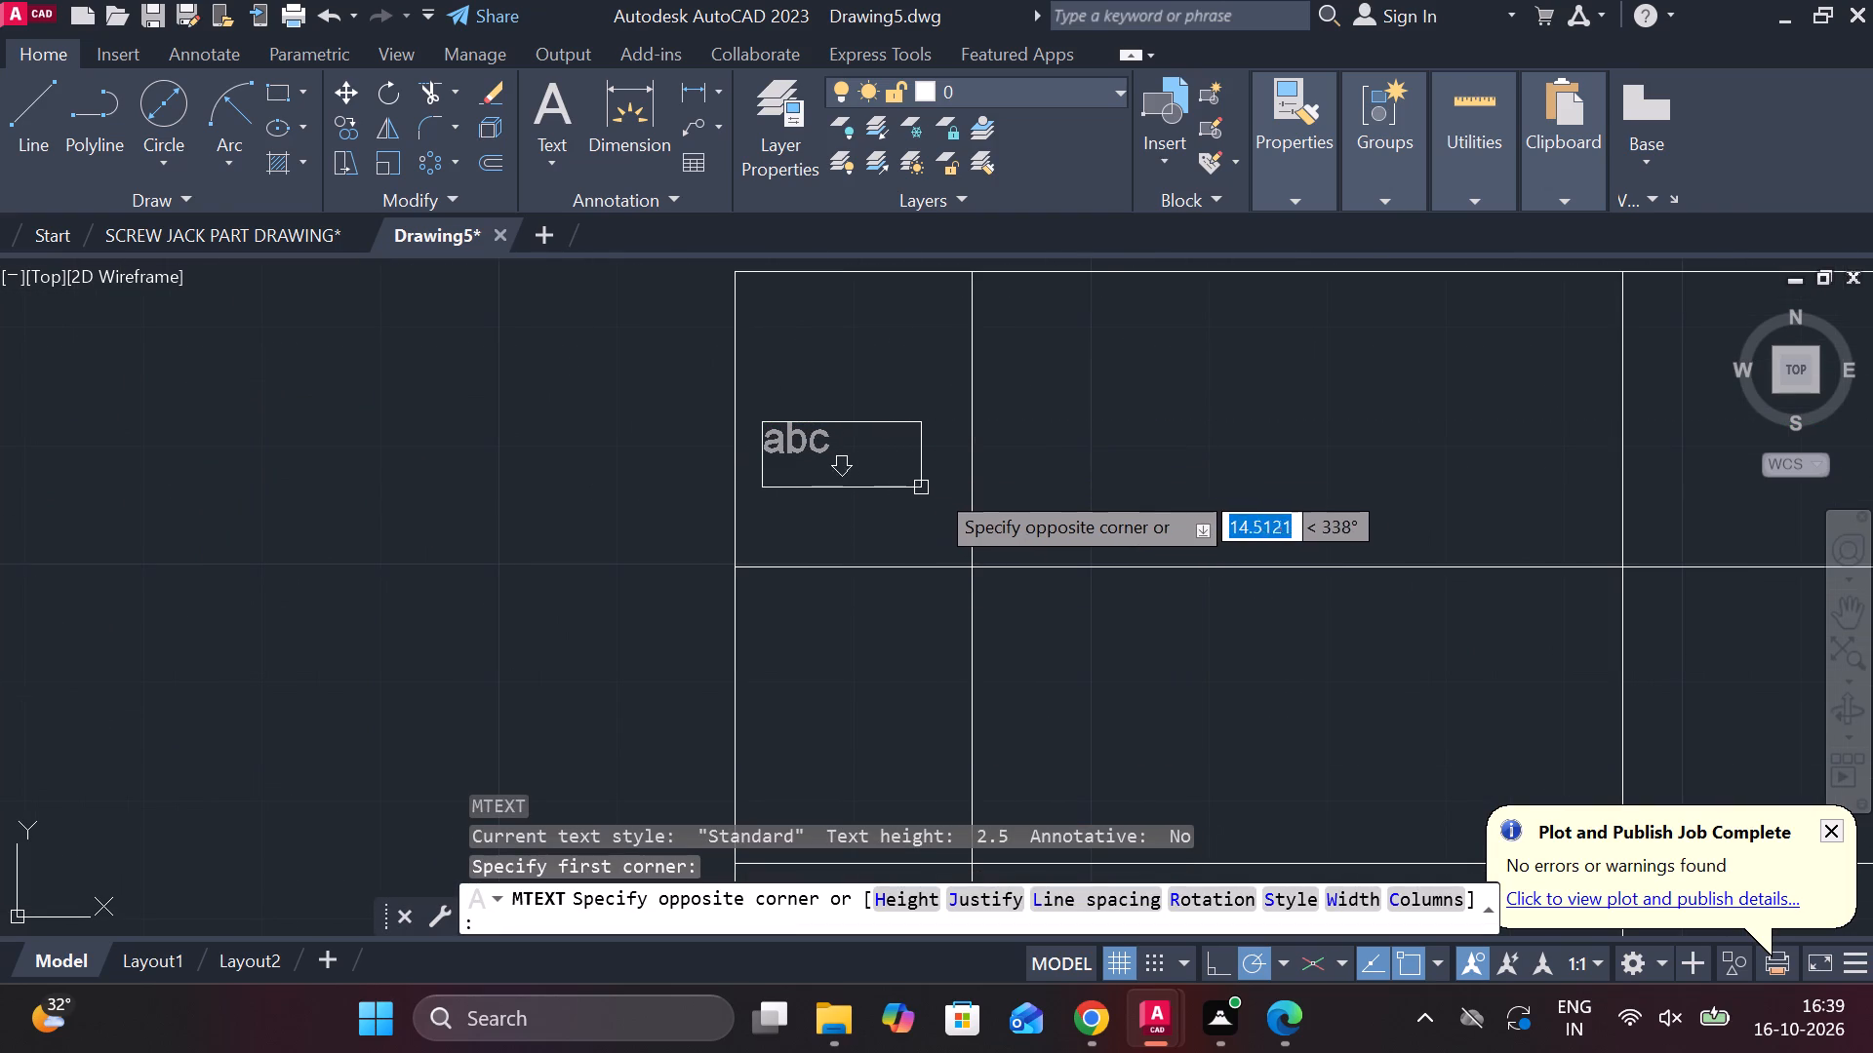
pyautogui.click(937, 487)
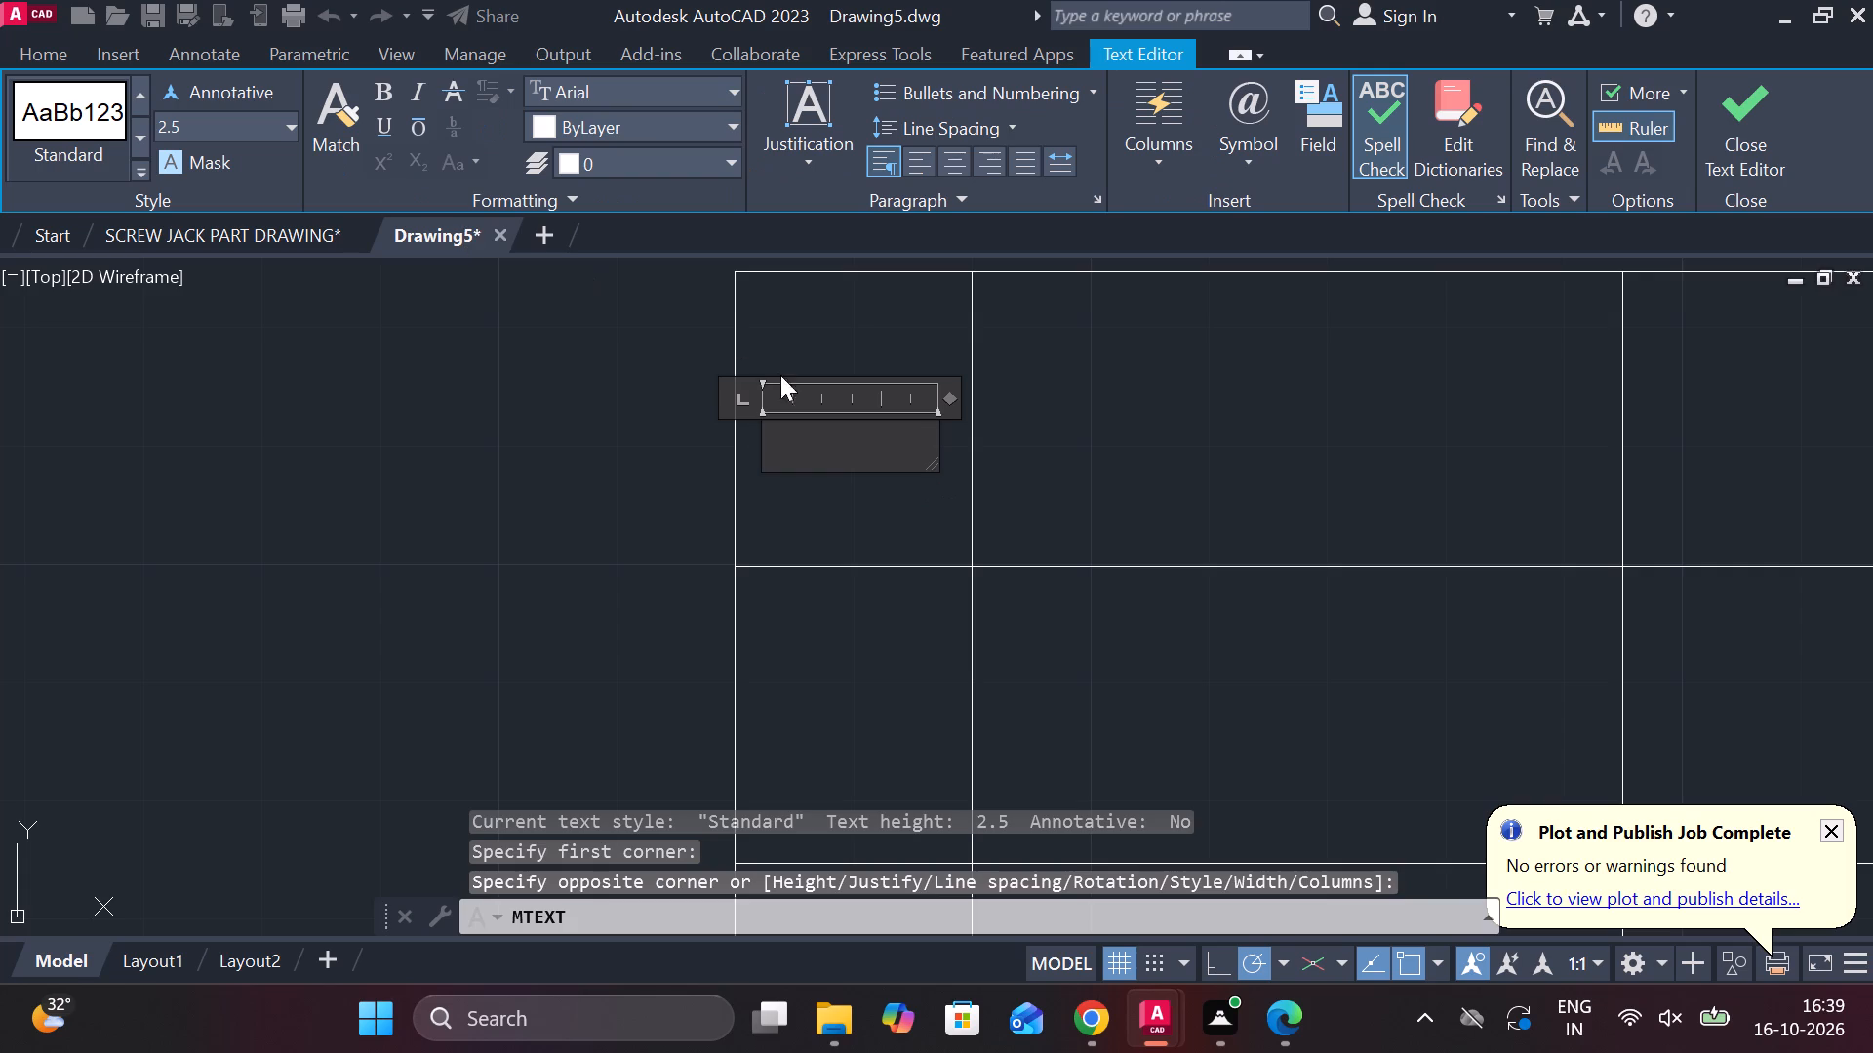
pyautogui.press('s')
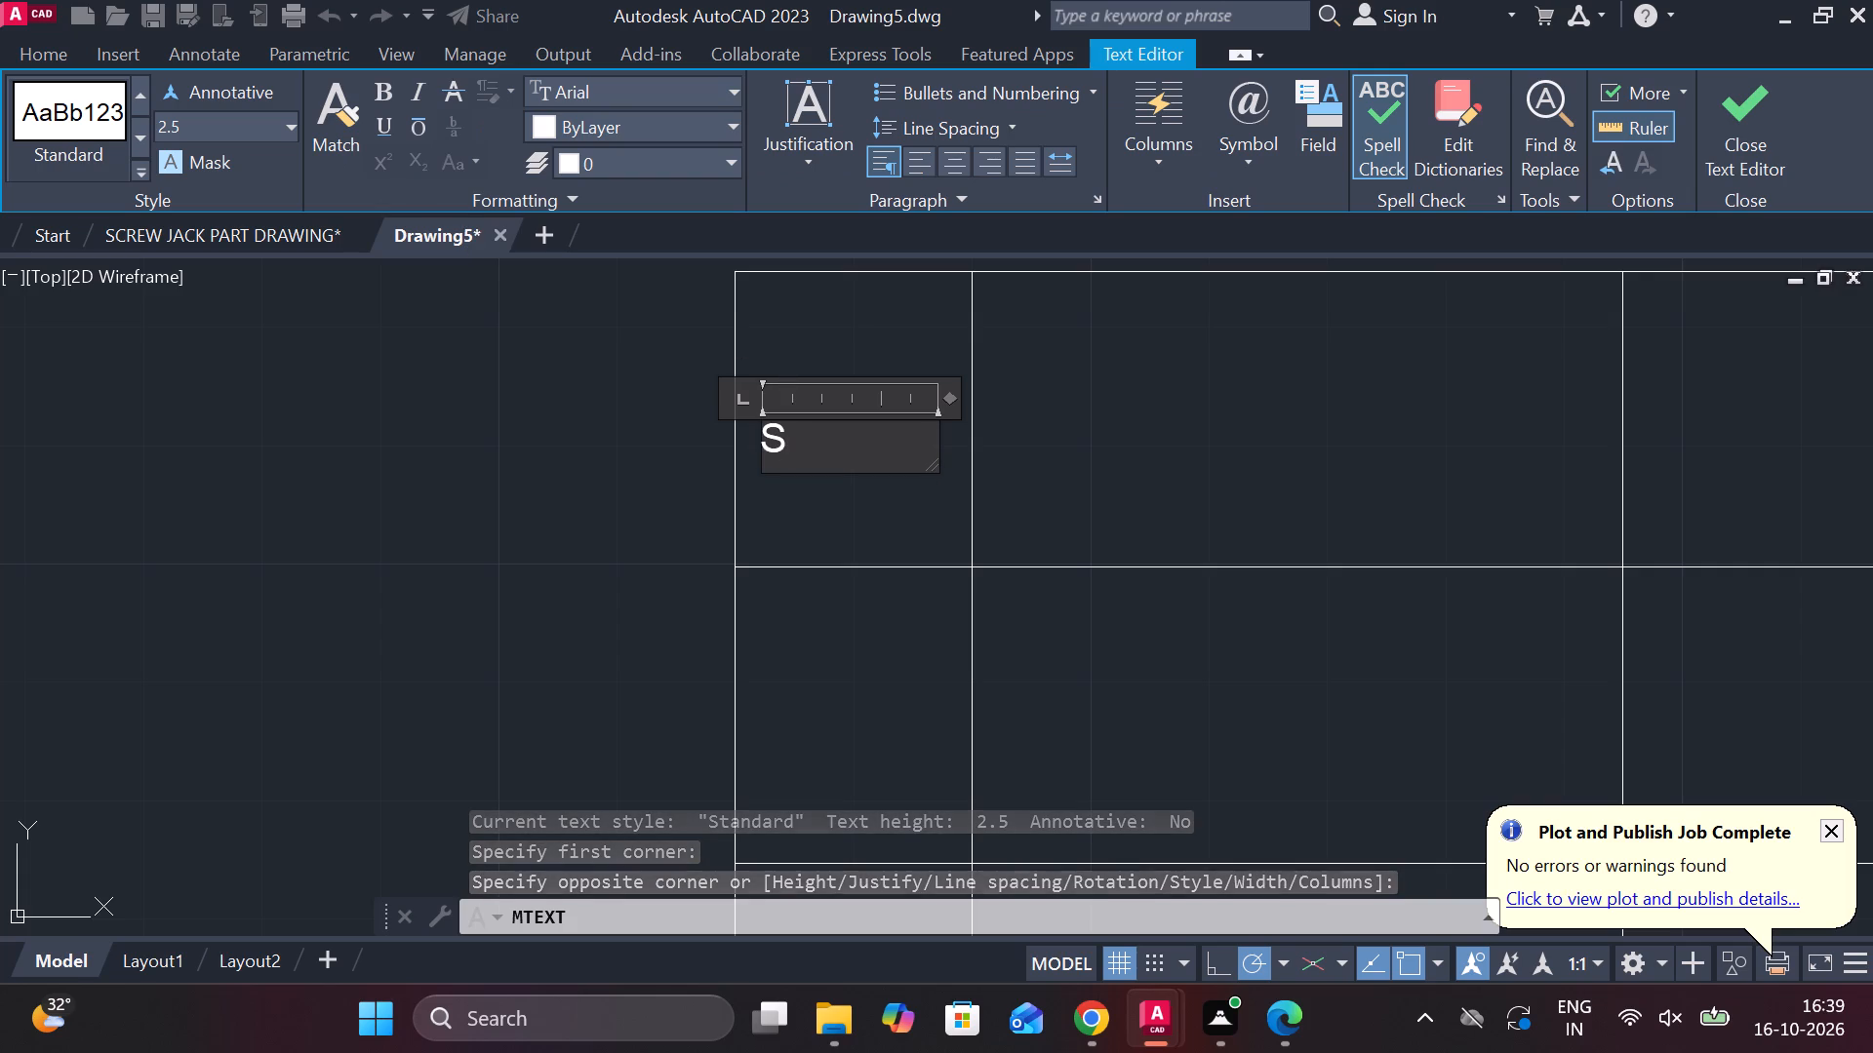
pyautogui.press('.')
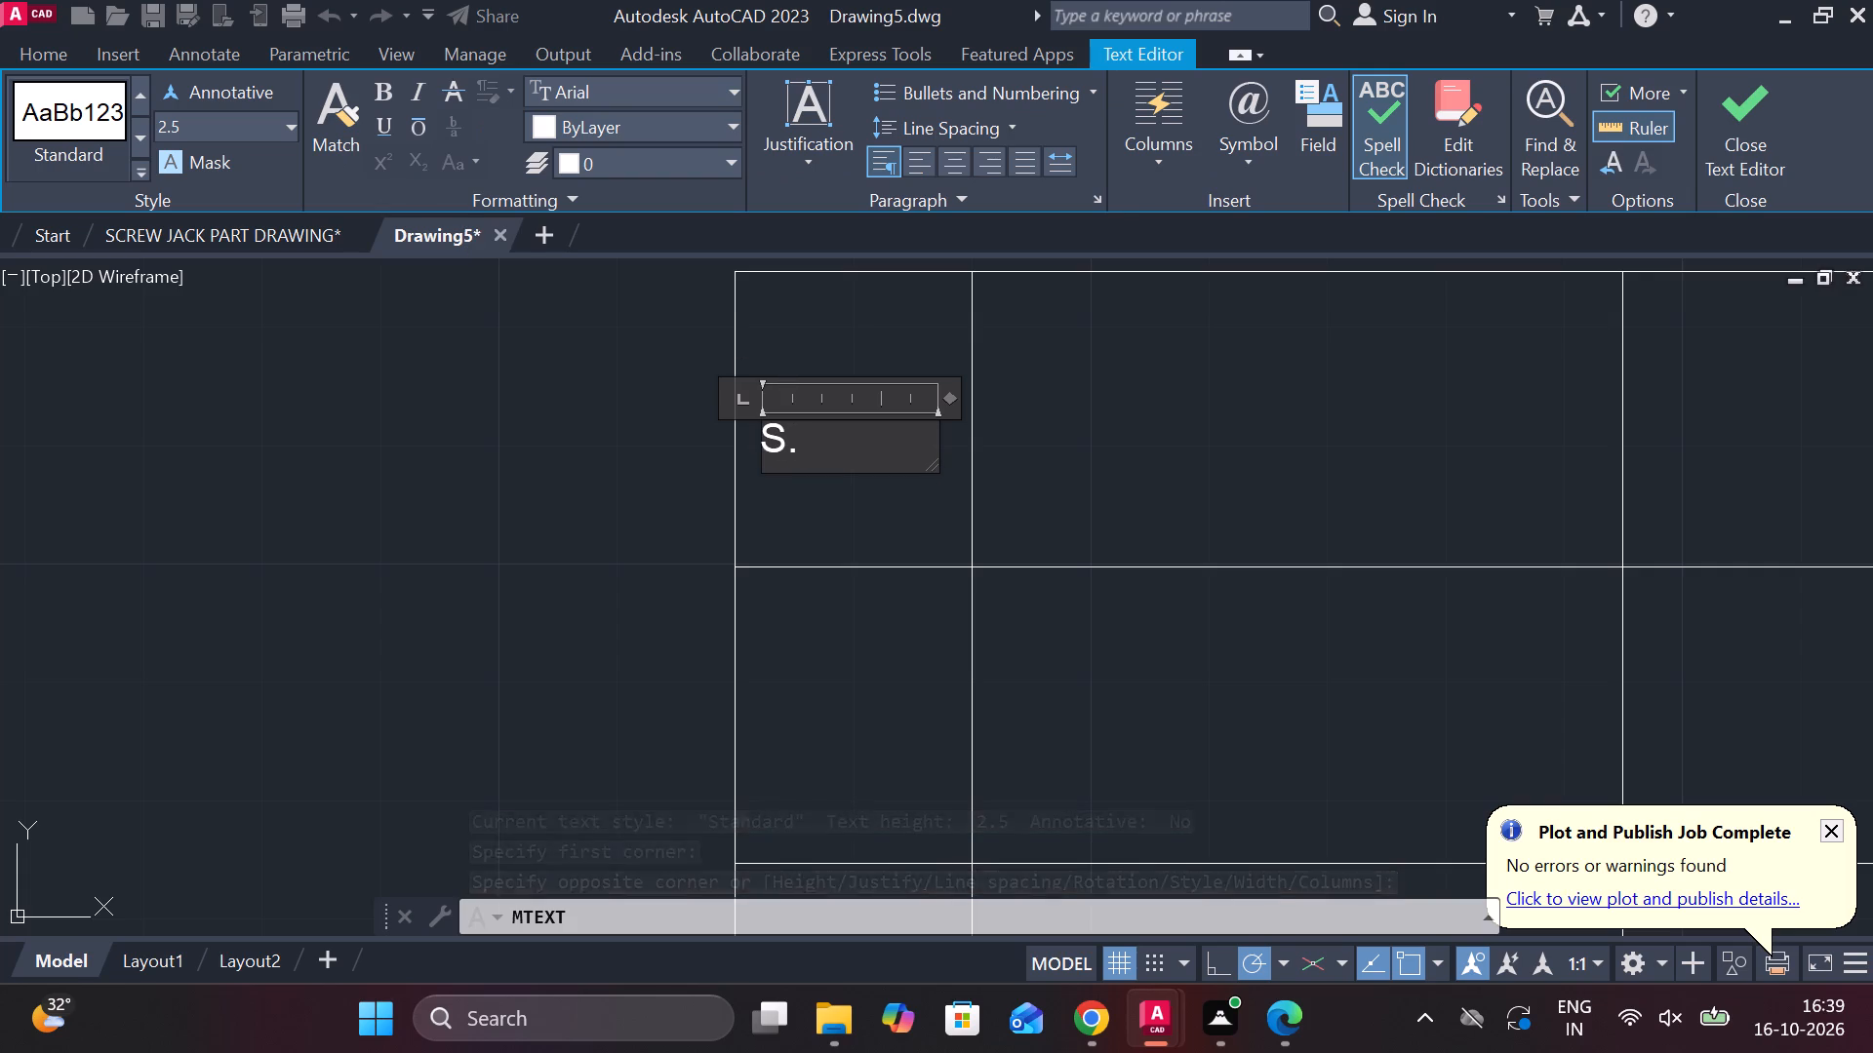
pyautogui.press('n')
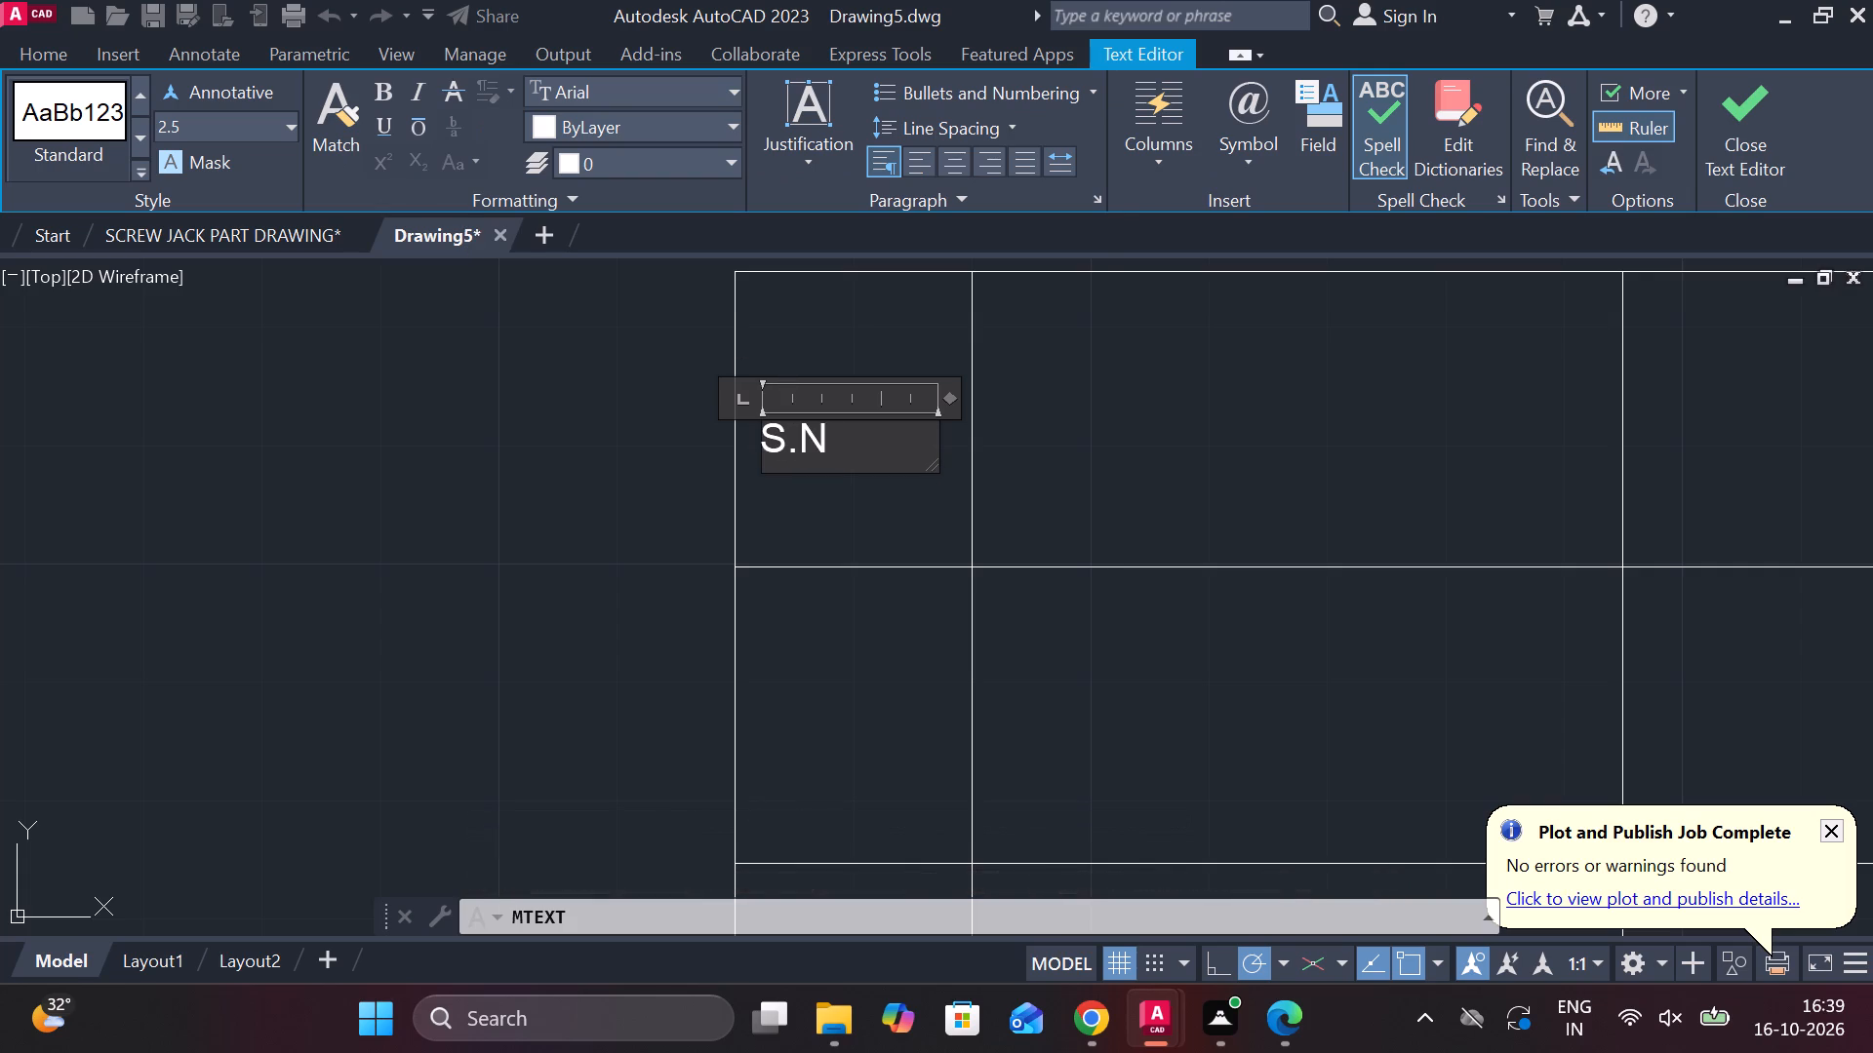
pyautogui.press('o')
pyautogui.press('.')
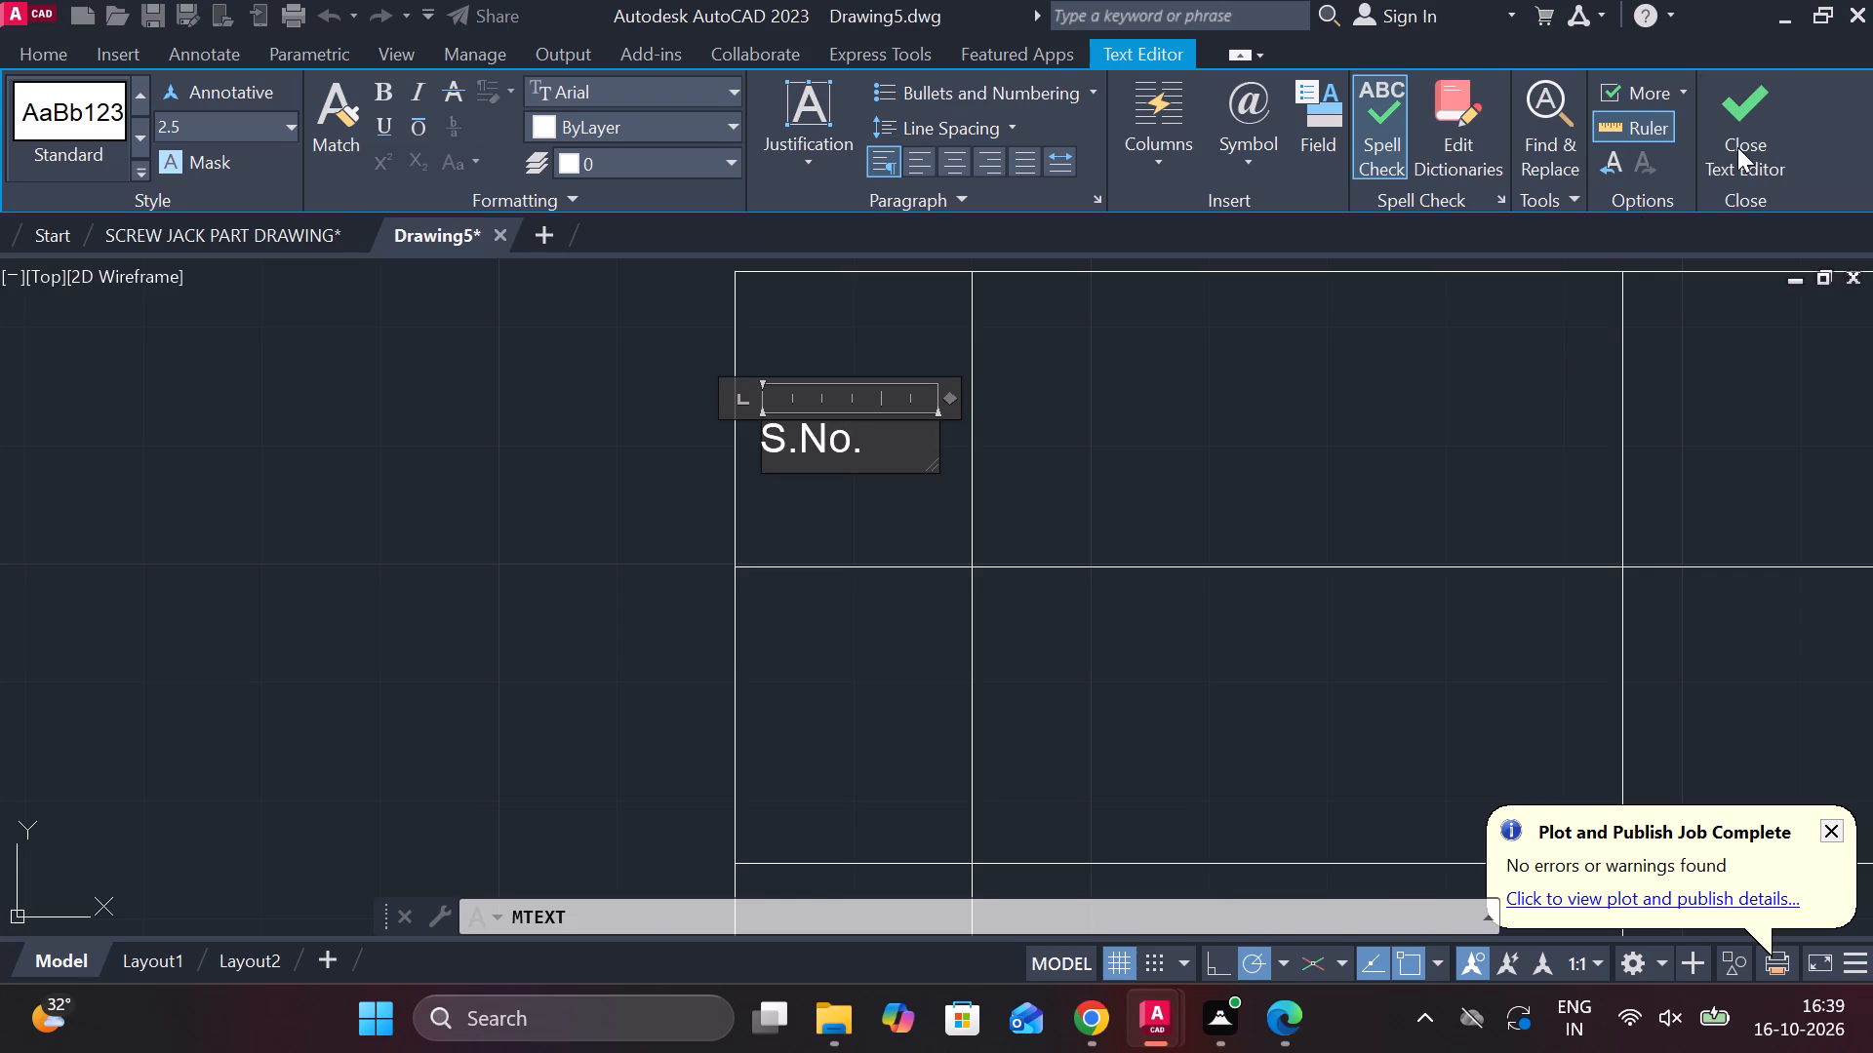
pyautogui.click(1737, 147)
# Set the text height of the "S.No." heading to 5.
pyautogui.scroll(-3, 1026, 570)
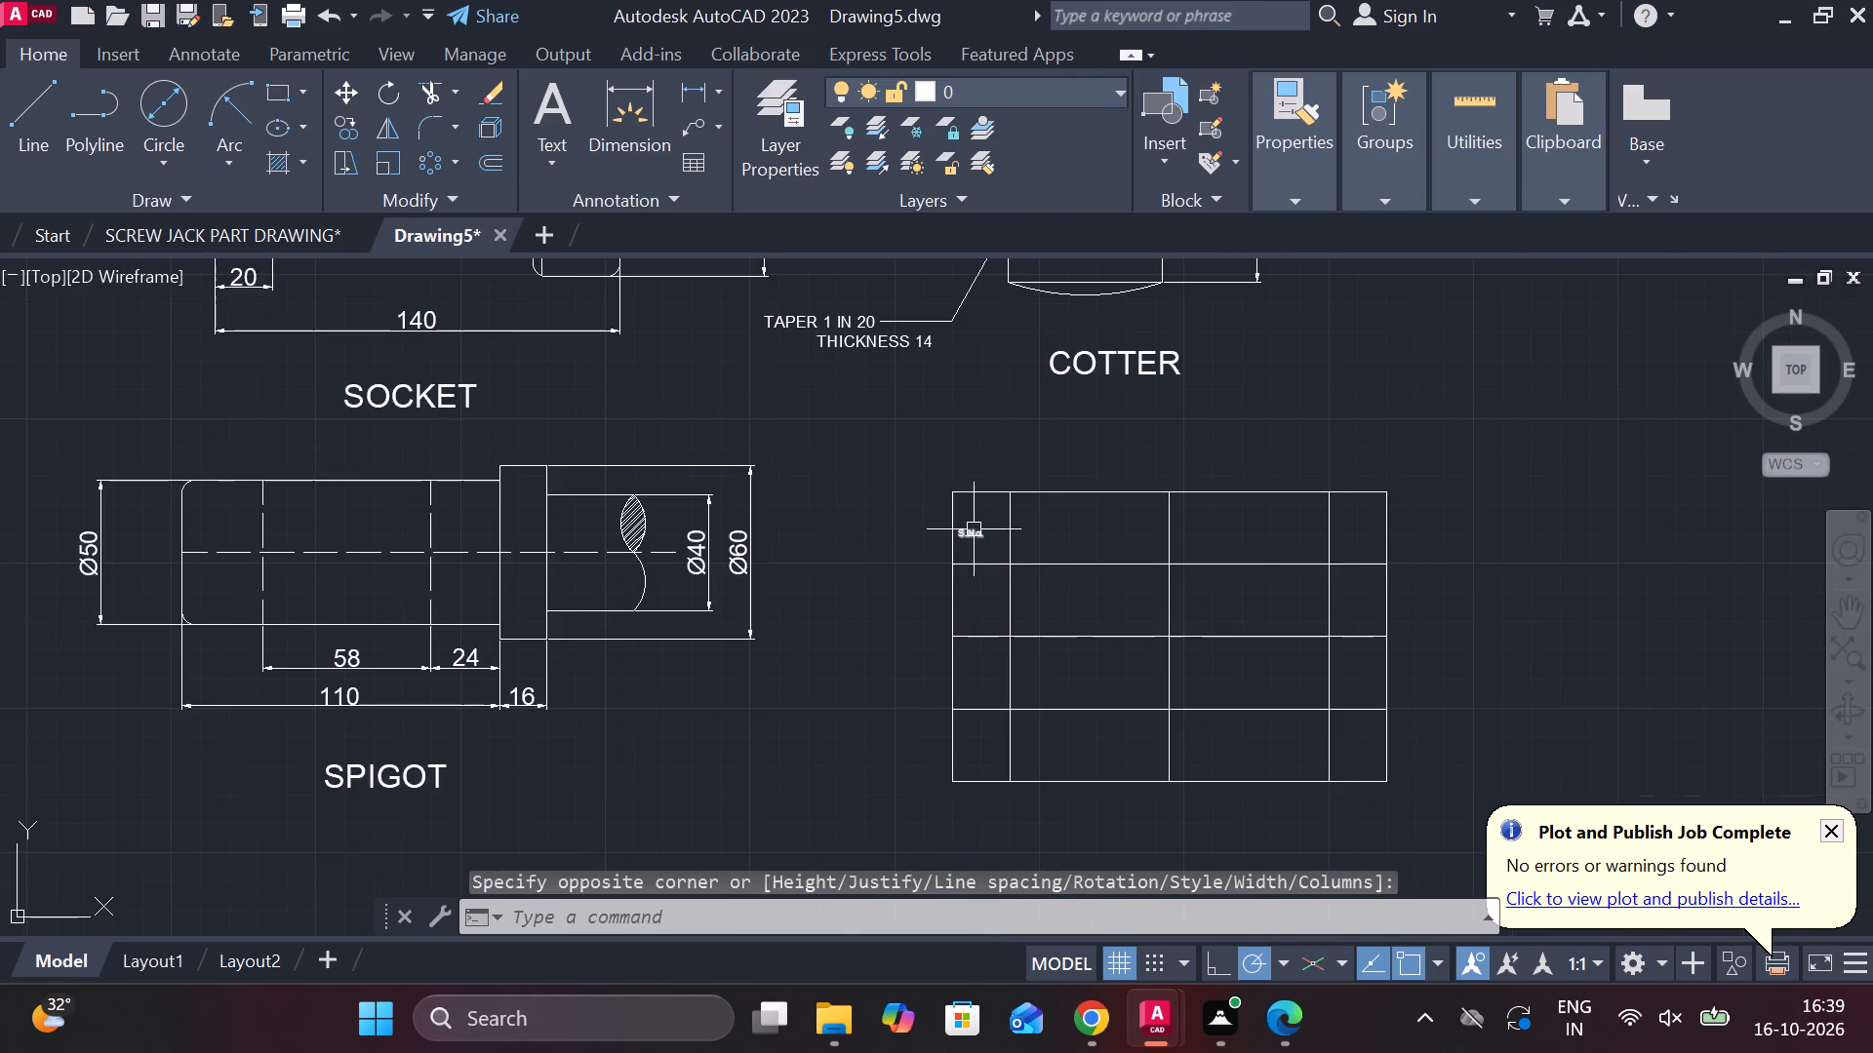
pyautogui.scroll(3, 974, 529)
pyautogui.click(967, 540)
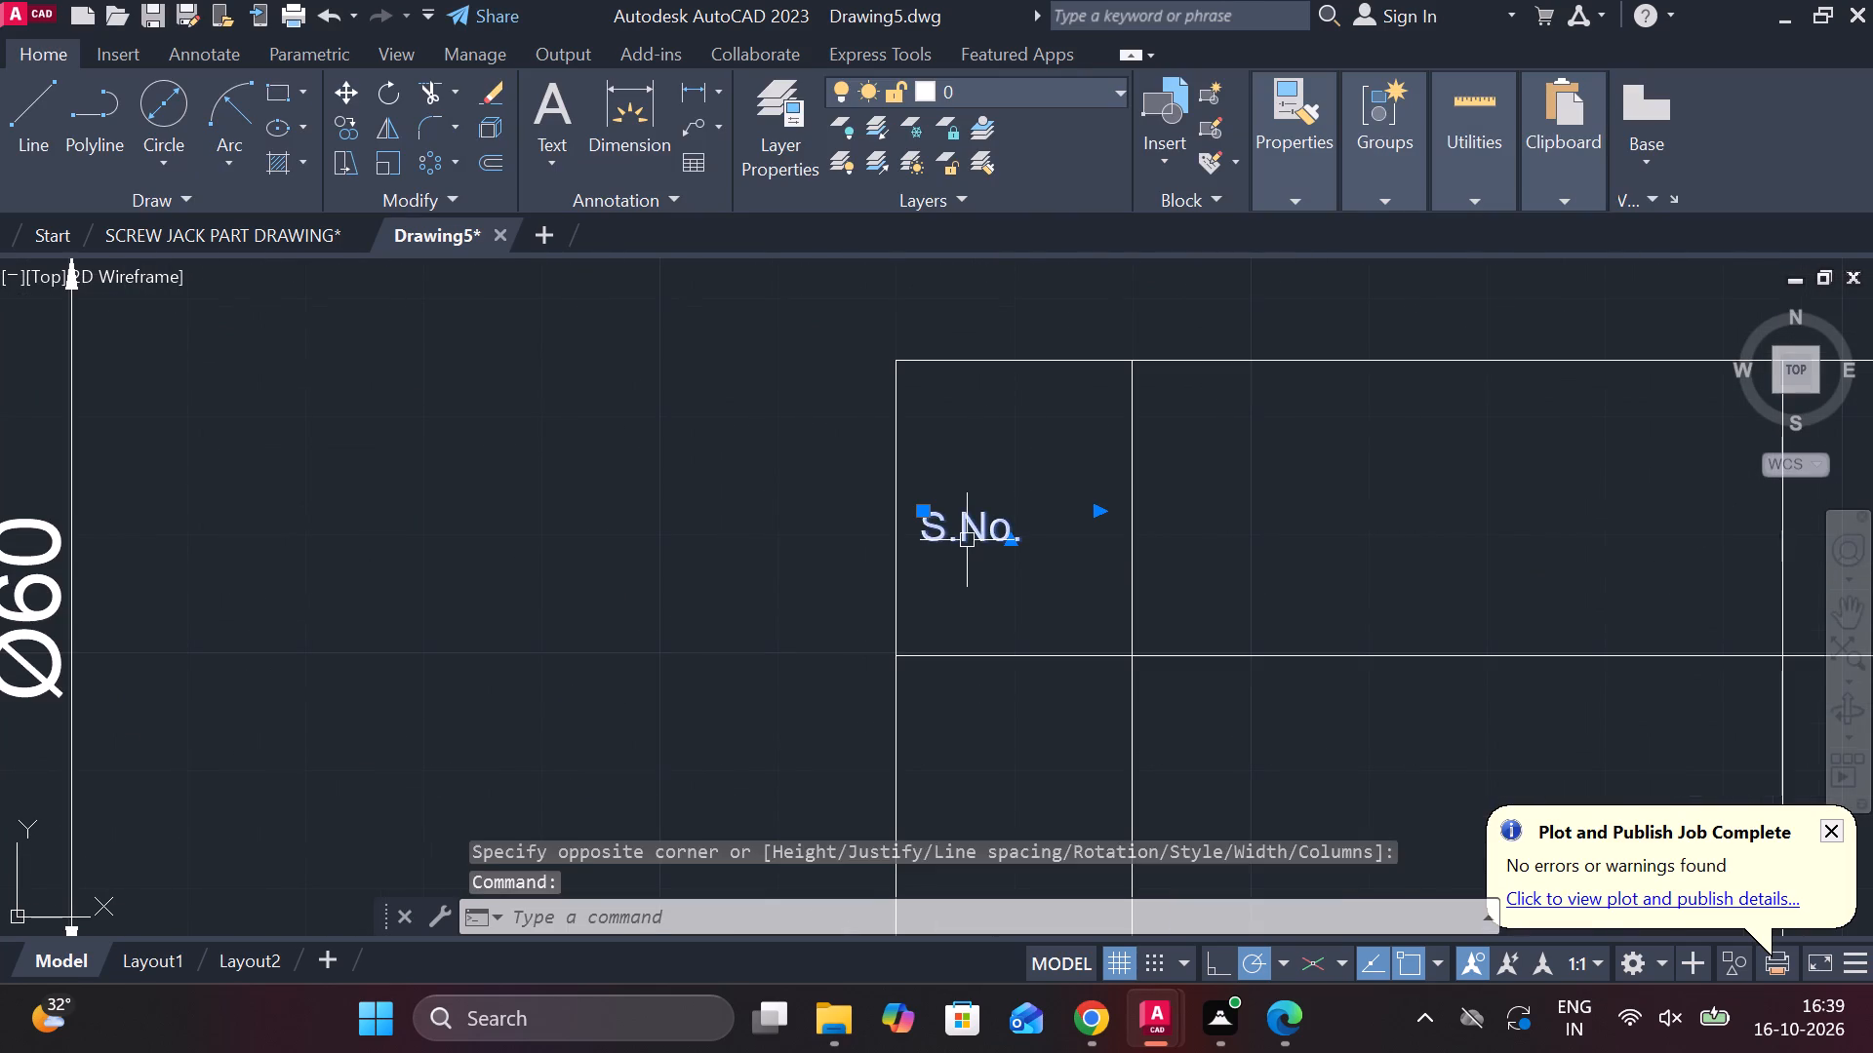
pyautogui.doubleClick(967, 540)
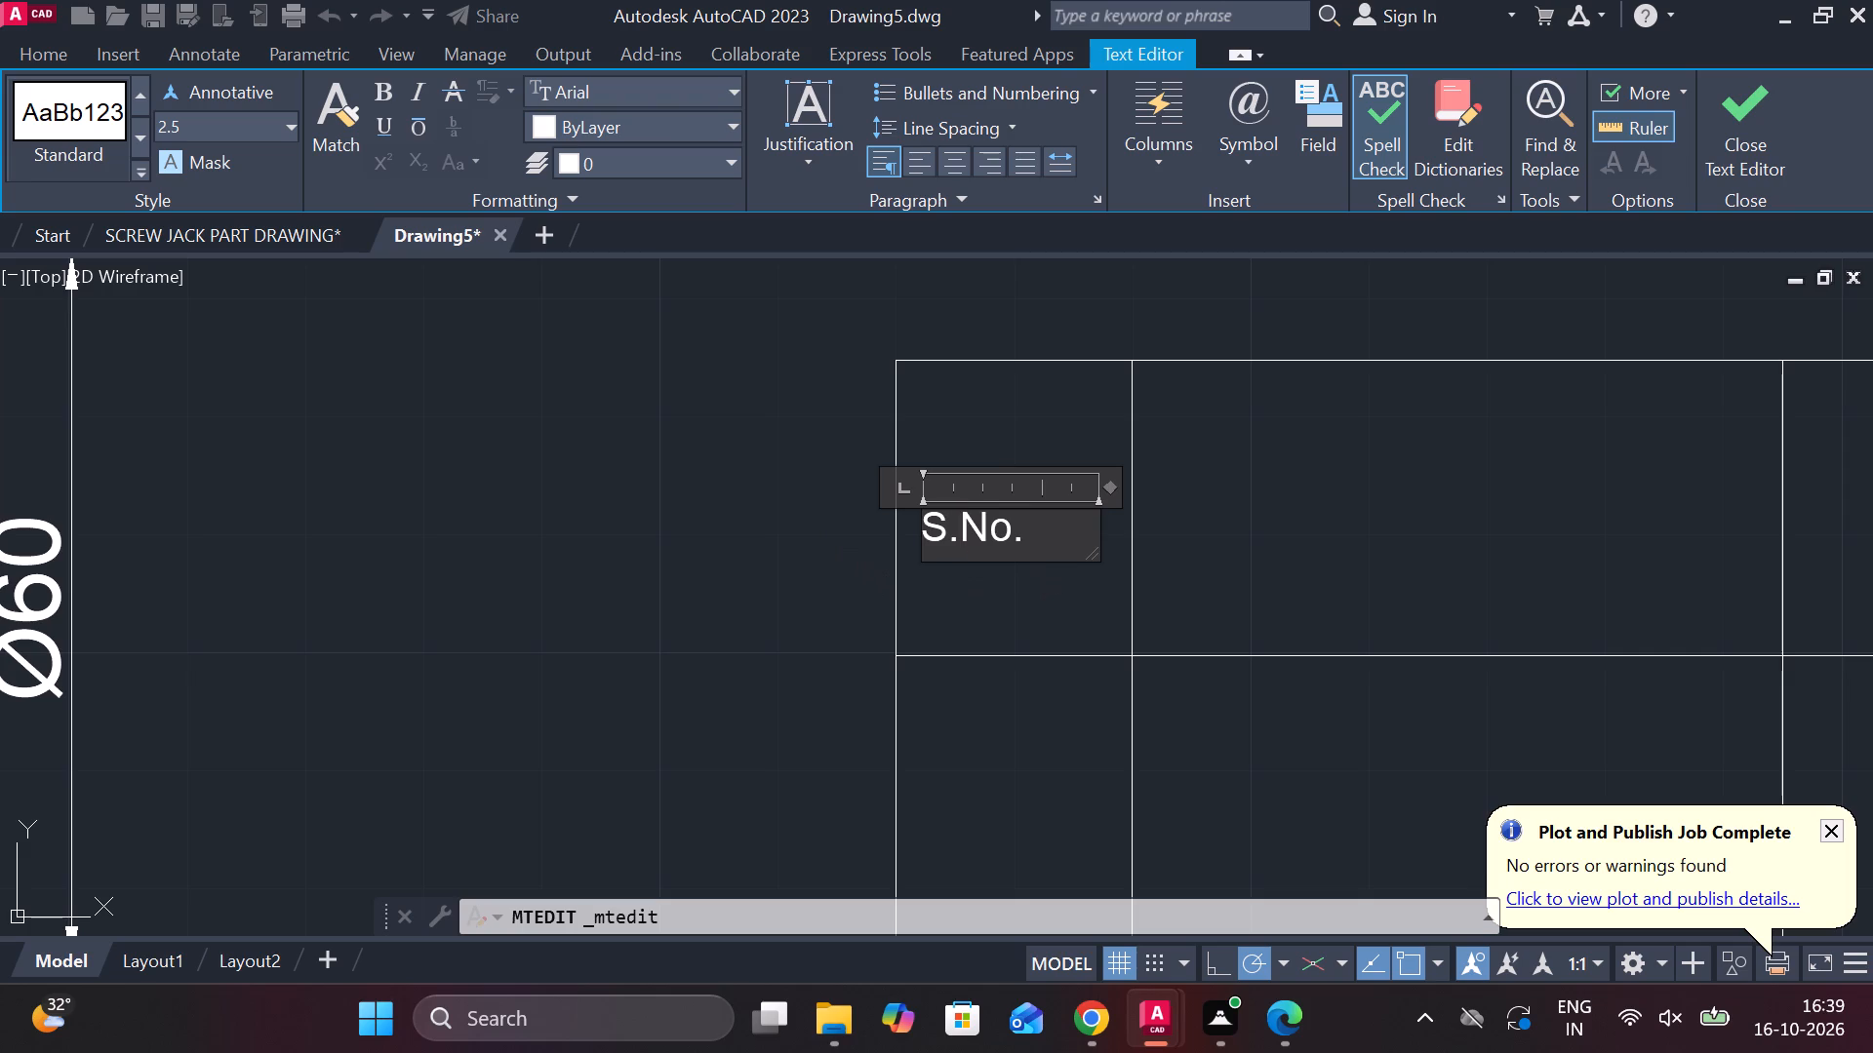
pyautogui.moveTo(1038, 533); pyautogui.dragTo(901, 521)
pyautogui.click(283, 121)
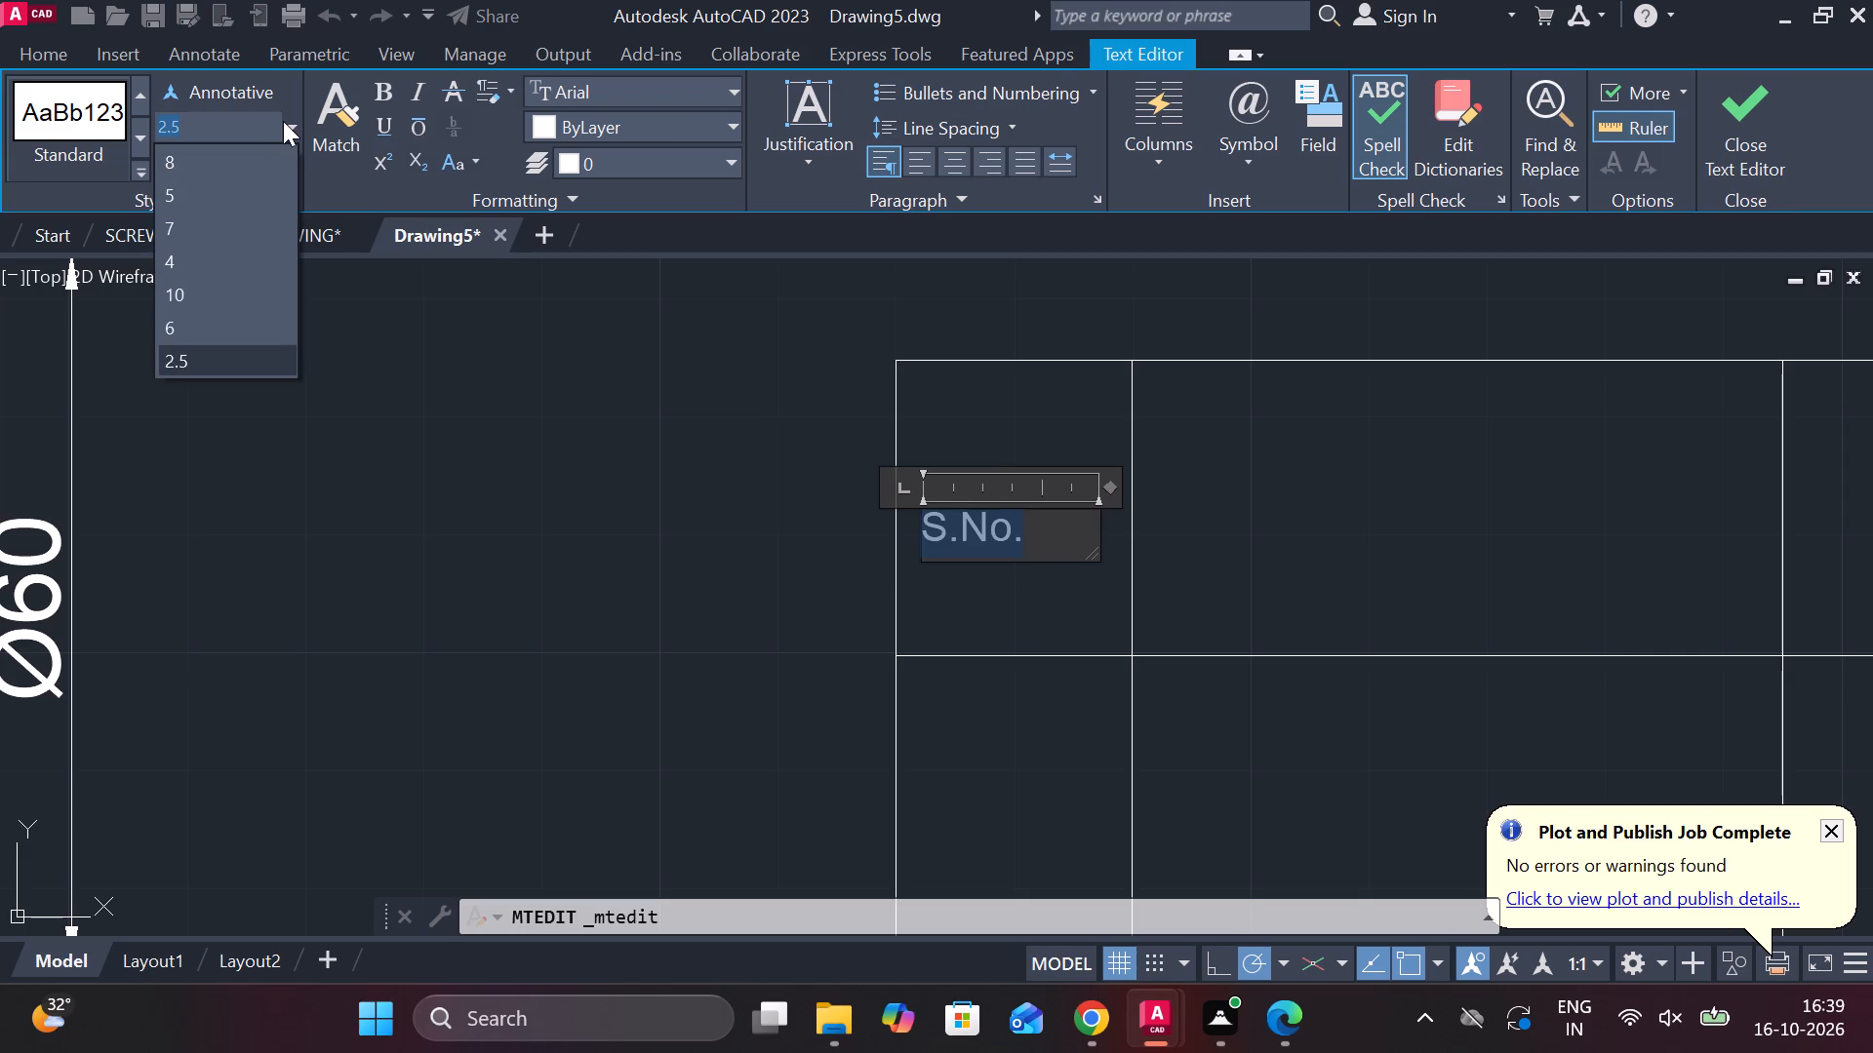
pyautogui.click(169, 186)
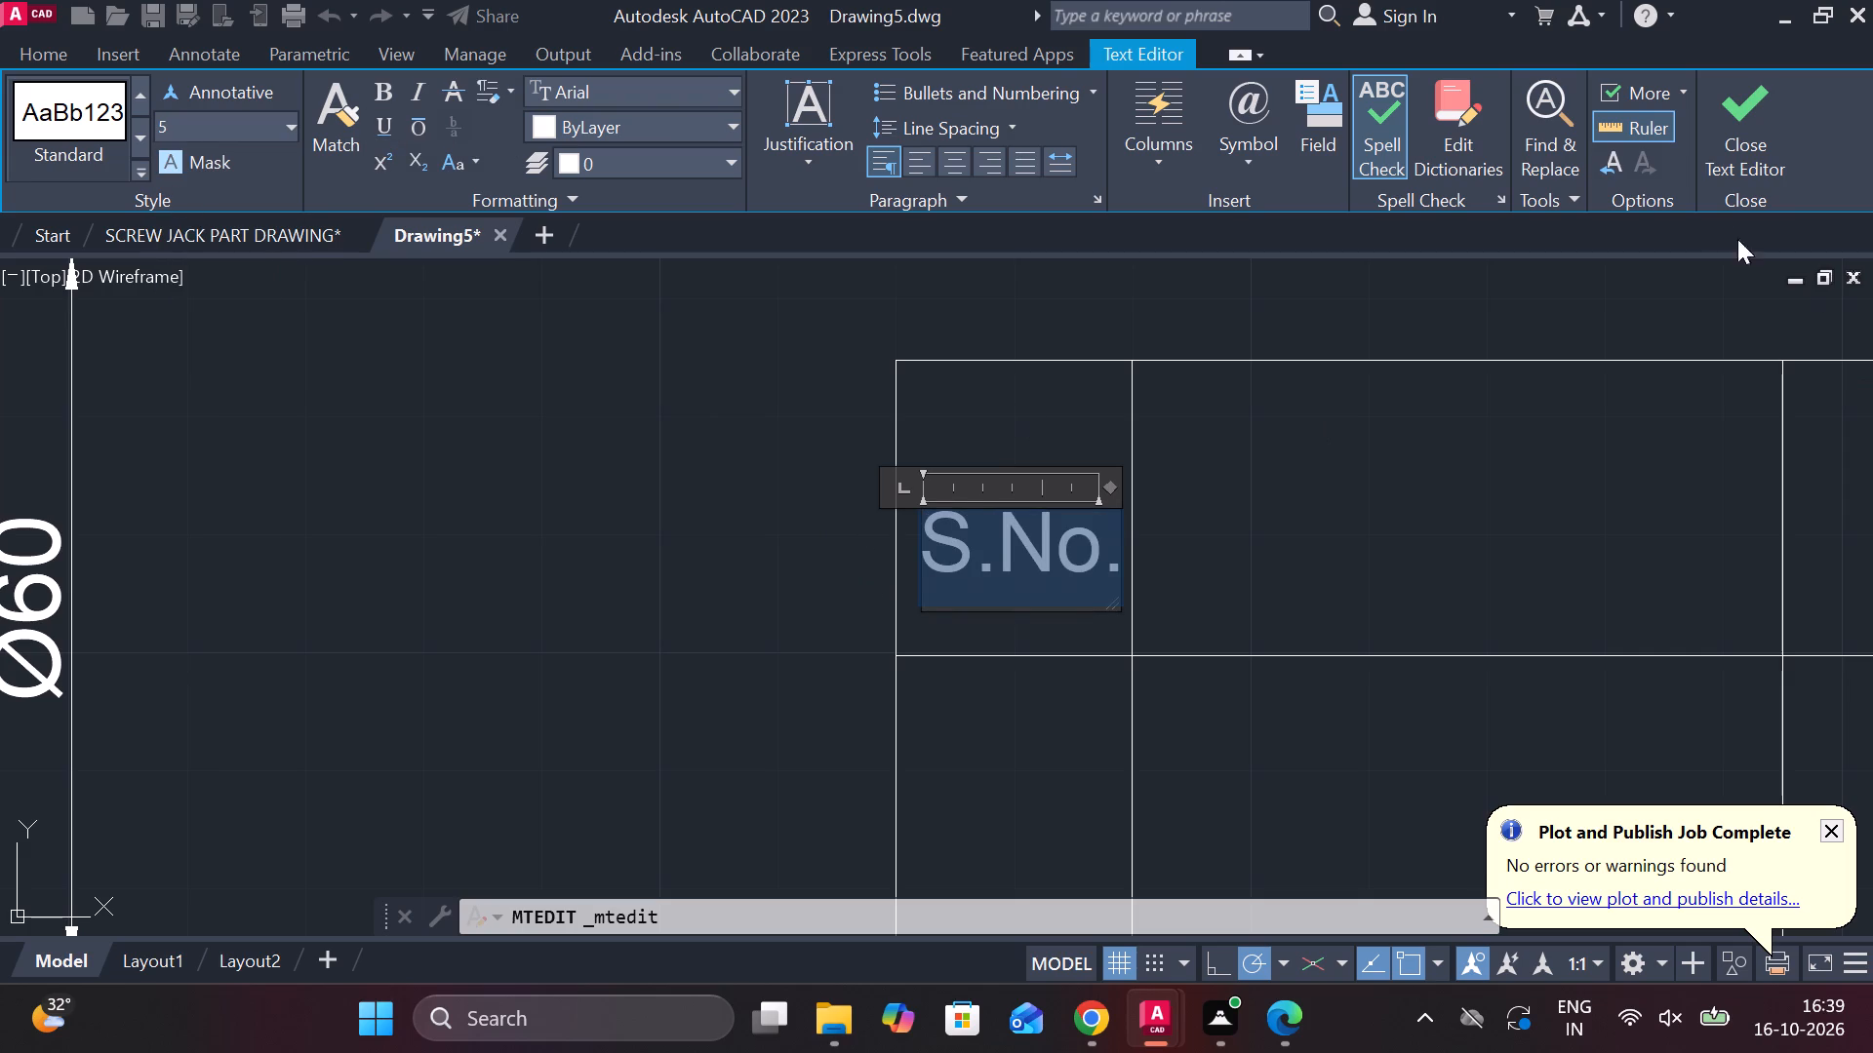
pyautogui.click(1748, 146)
# Copy the "S.No." heading and paste it into the second cell of the table's top row.
pyautogui.scroll(-3, 1408, 339)
pyautogui.moveTo(1440, 455); pyautogui.dragTo(1170, 465, button='middle')
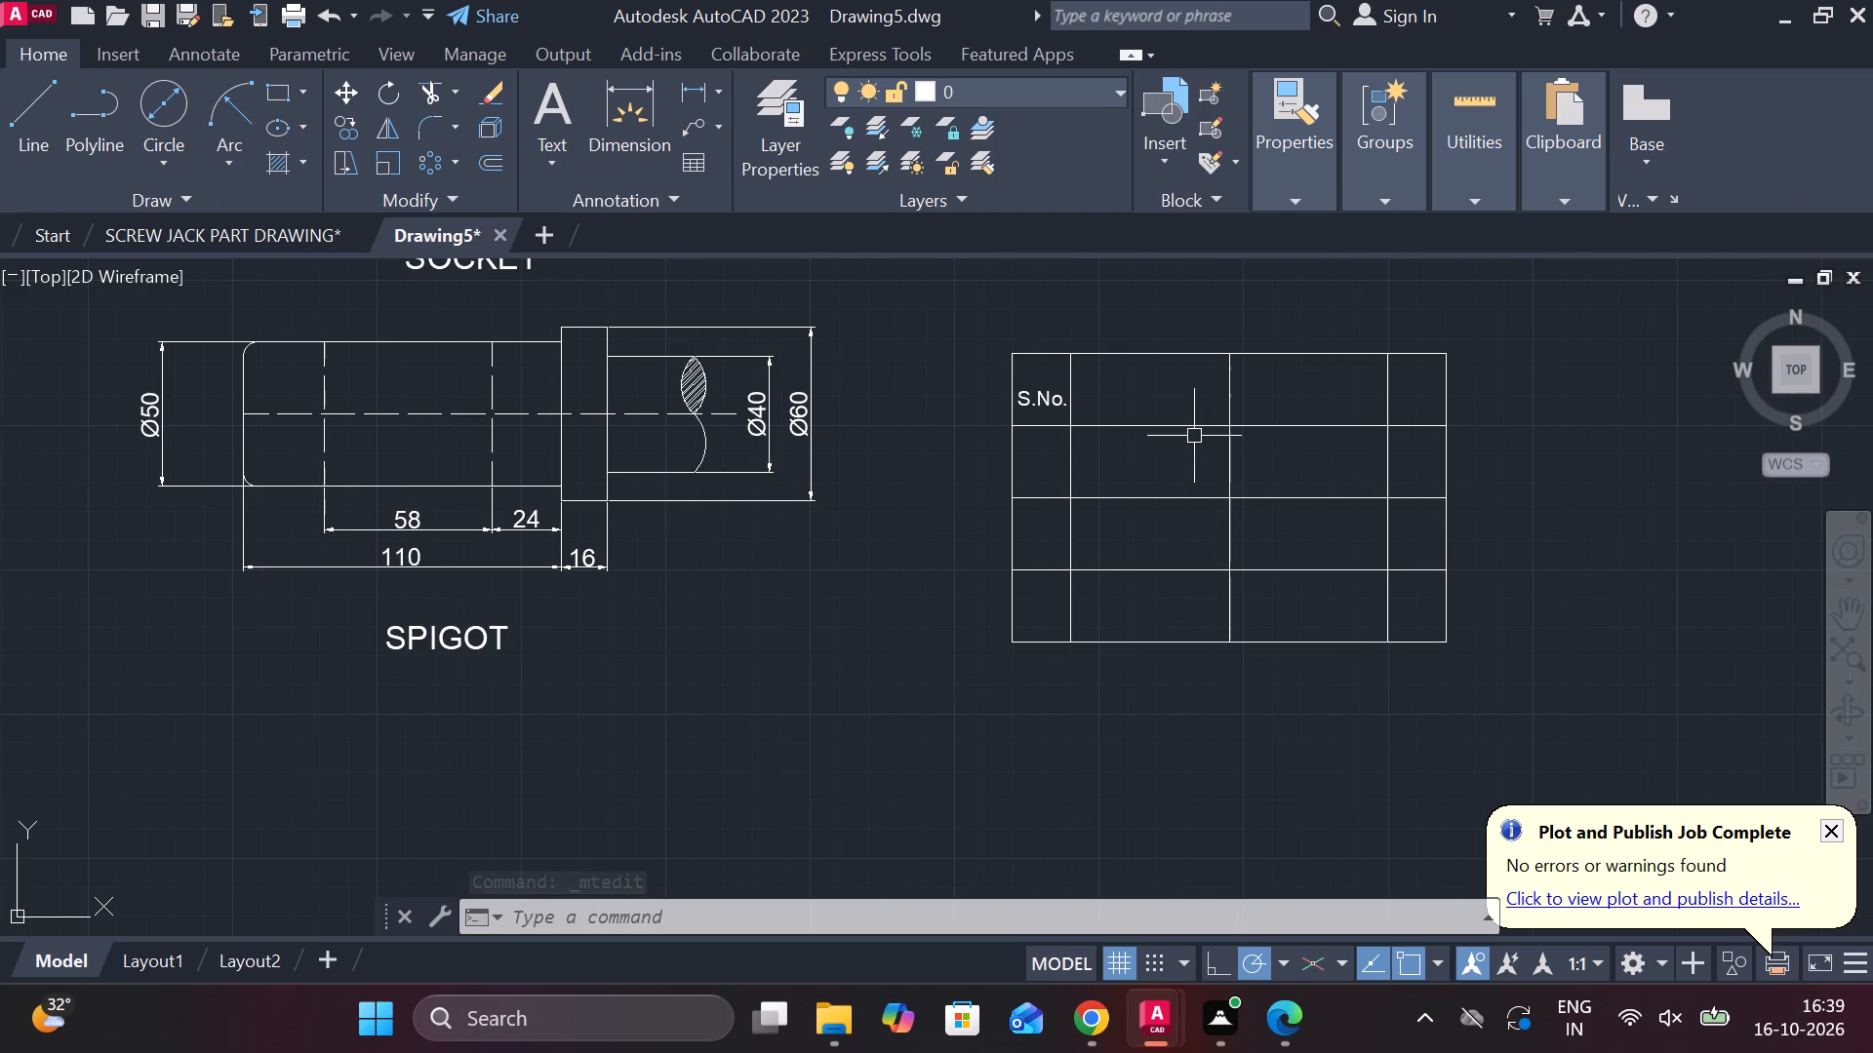
pyautogui.scroll(1, 1194, 436)
pyautogui.moveTo(1039, 441); pyautogui.dragTo(1016, 465, button='middle')
pyautogui.press('space')
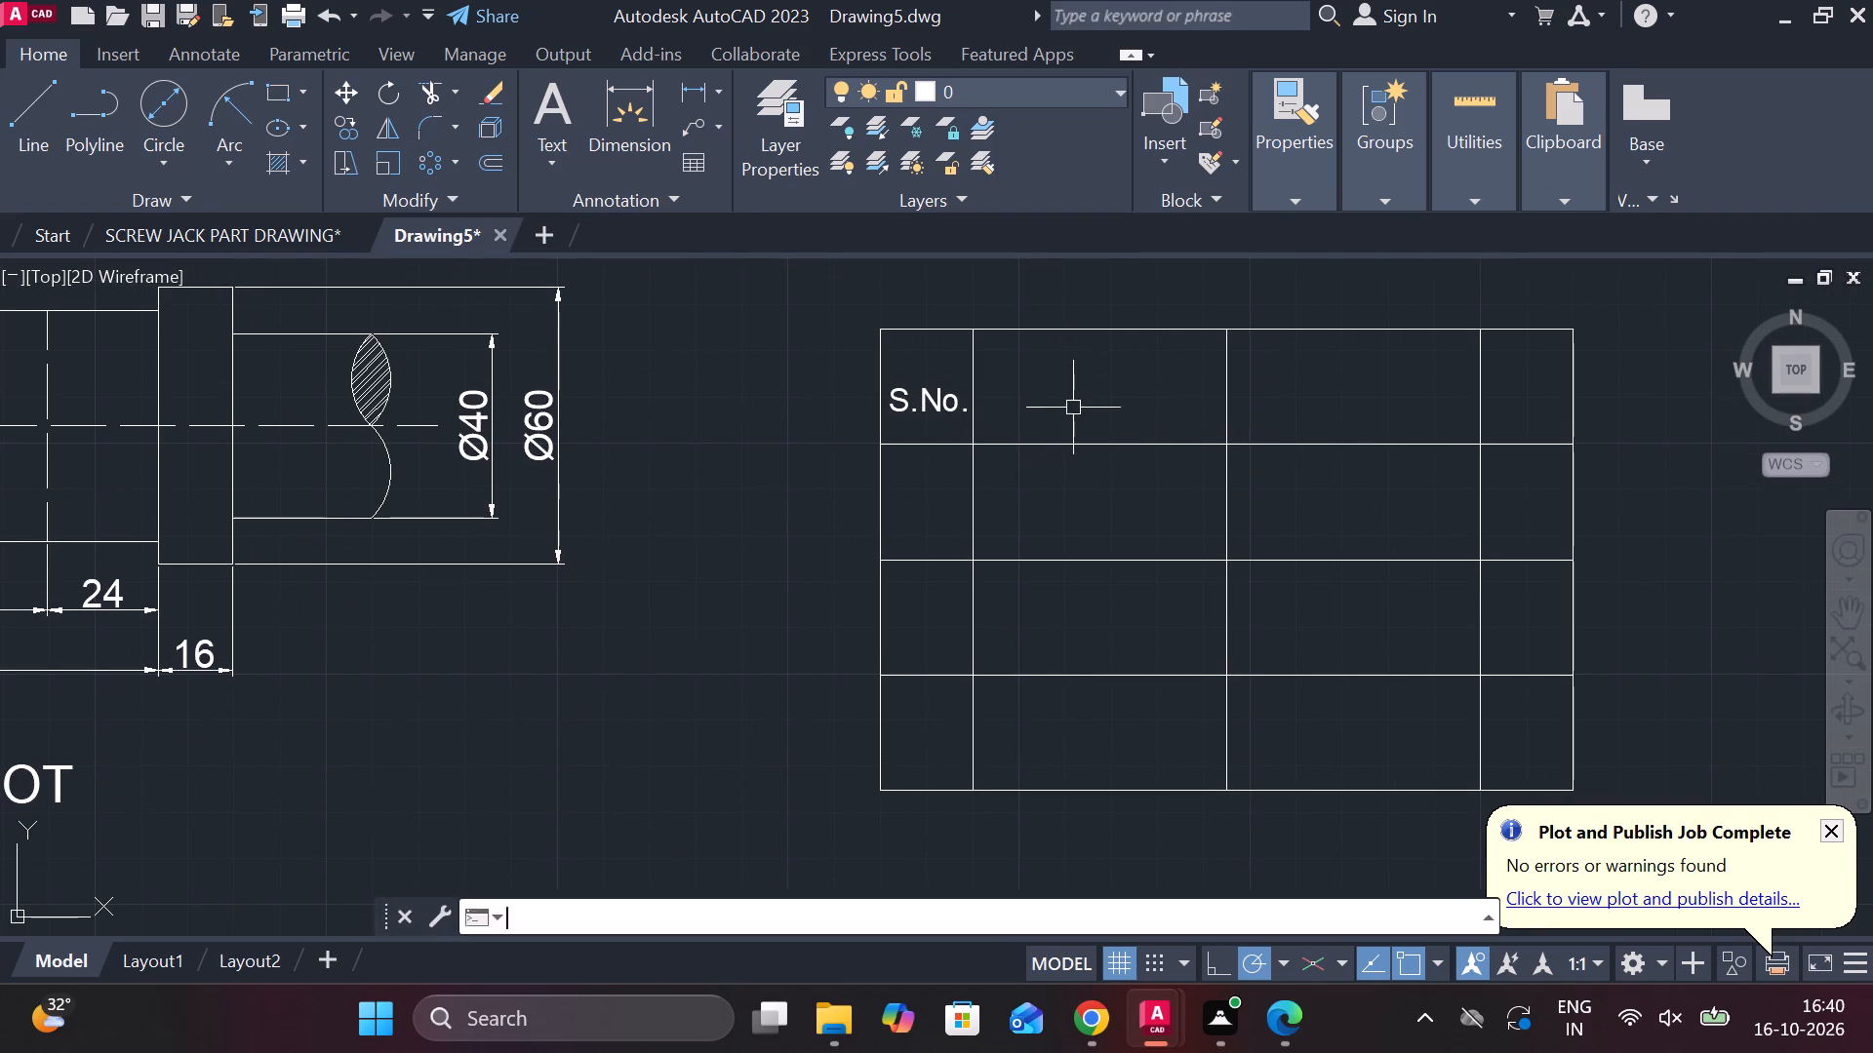
pyautogui.scroll(2, 1066, 408)
pyautogui.press('Escape')
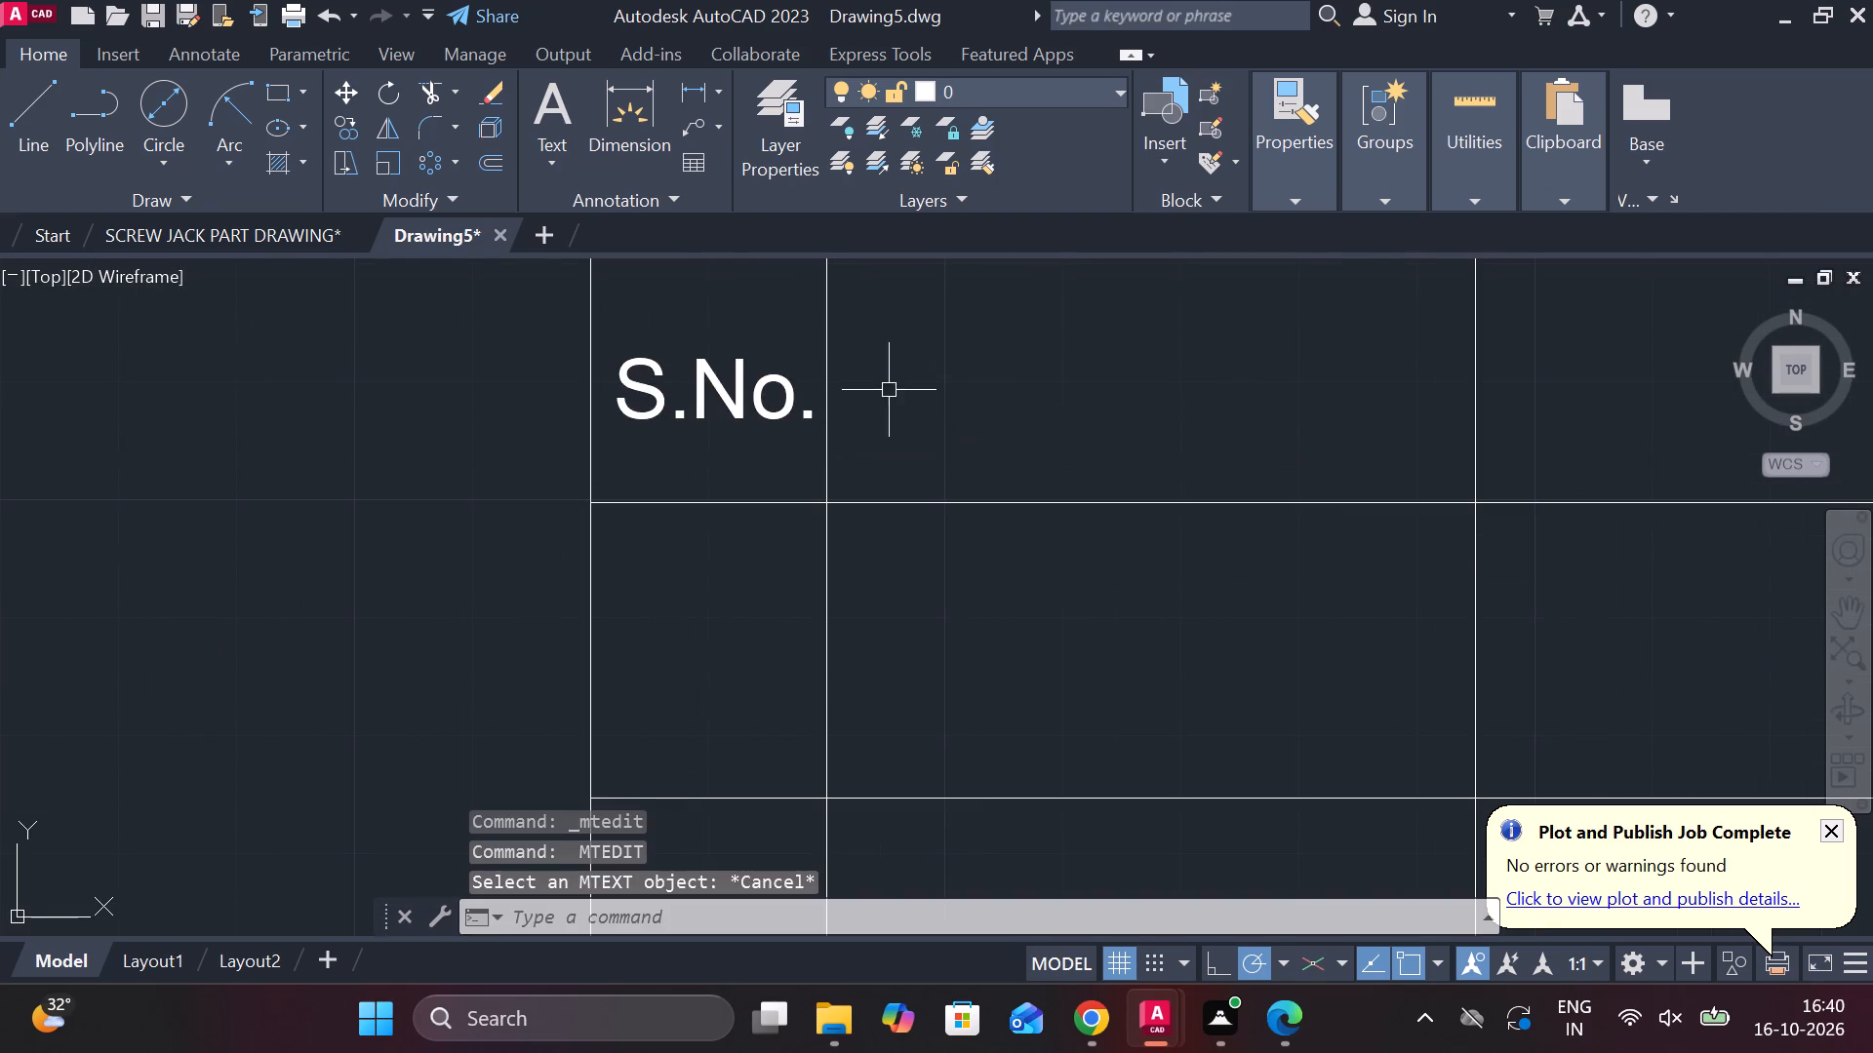
pyautogui.click(748, 370)
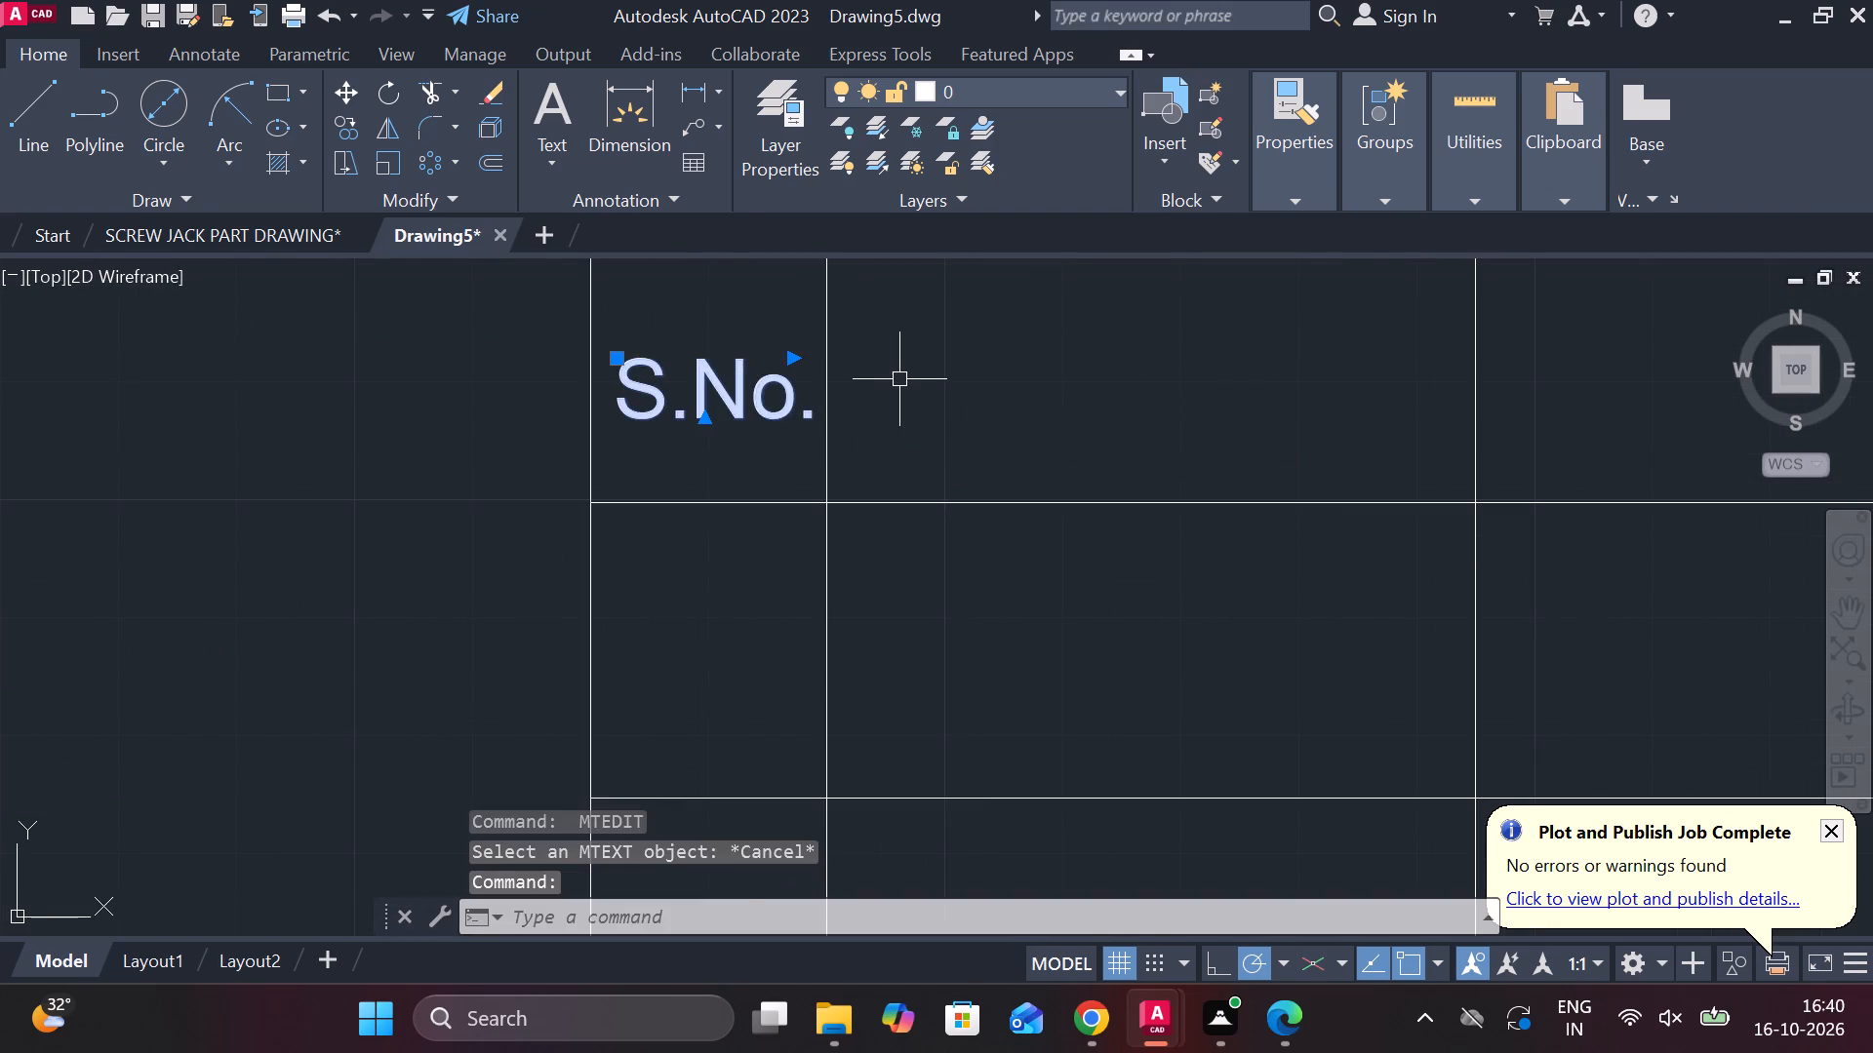
pyautogui.hotkey('ctrl', 'c')
pyautogui.hotkey('ctrl', 'v')
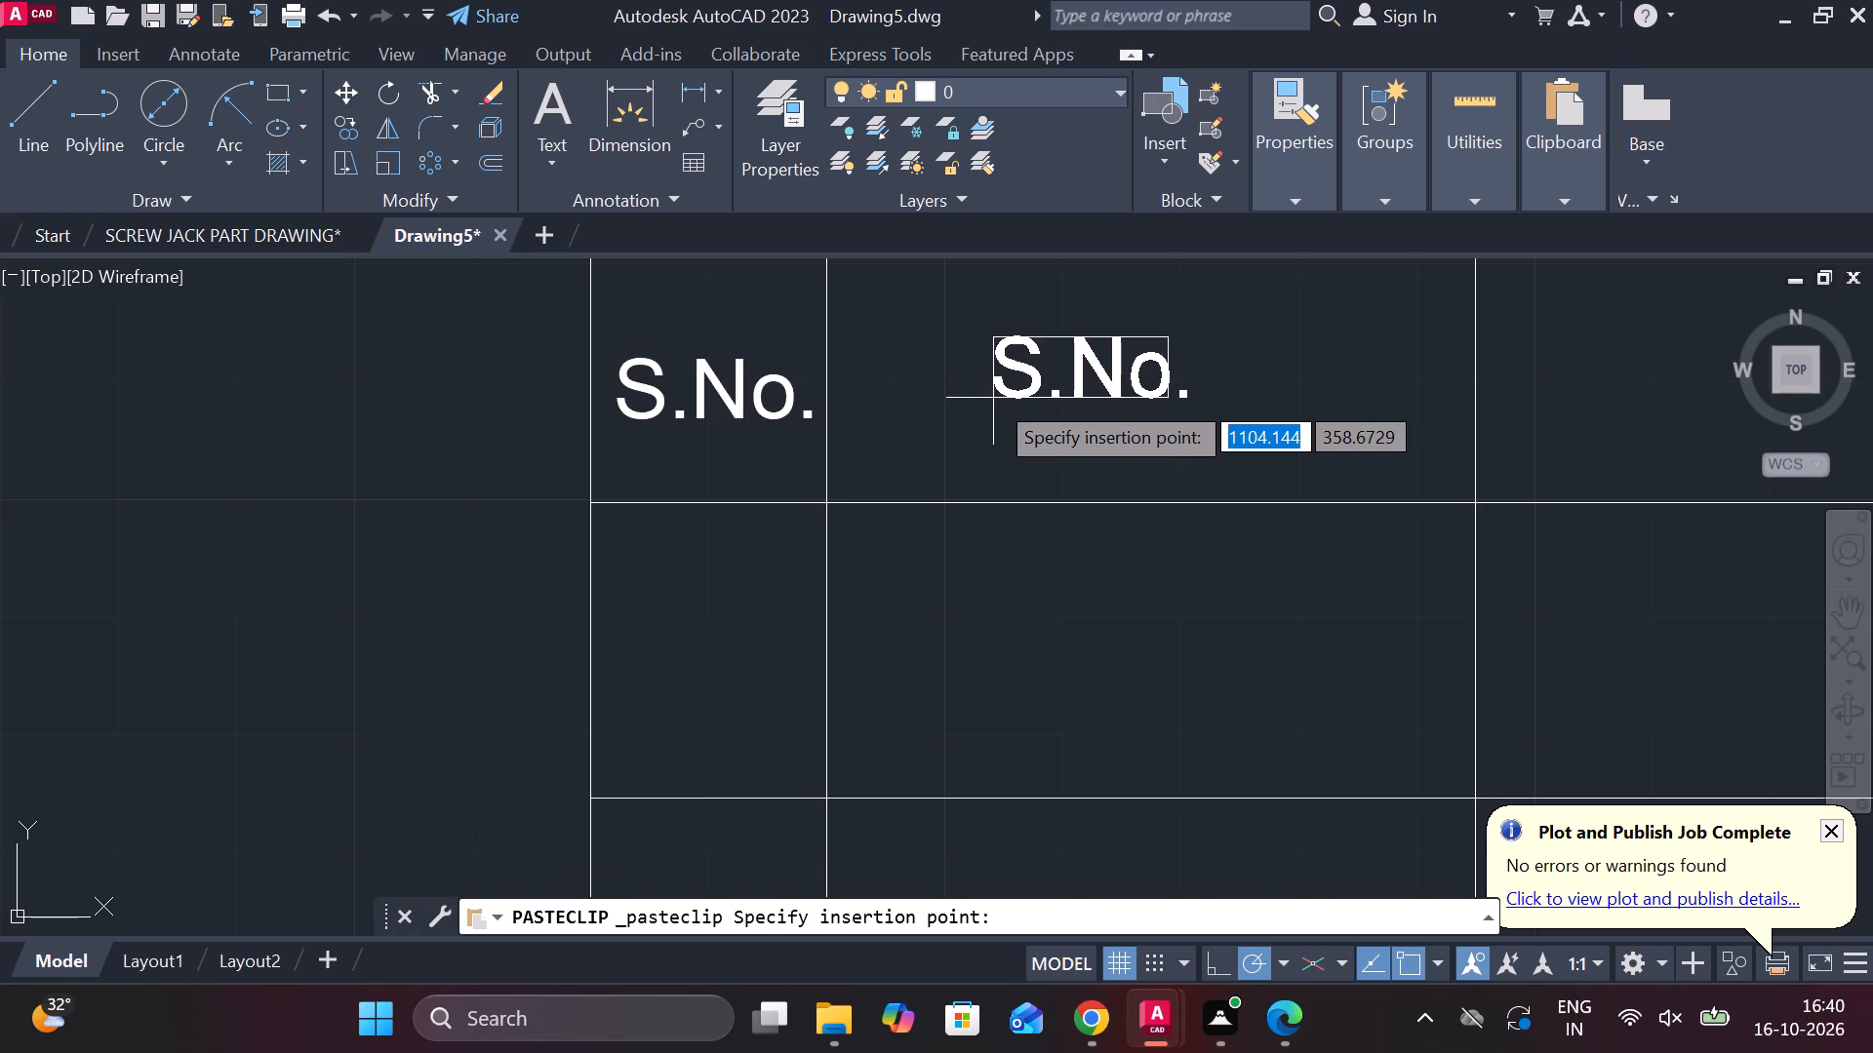
pyautogui.moveTo(995, 408); pyautogui.dragTo(926, 410, button='middle')
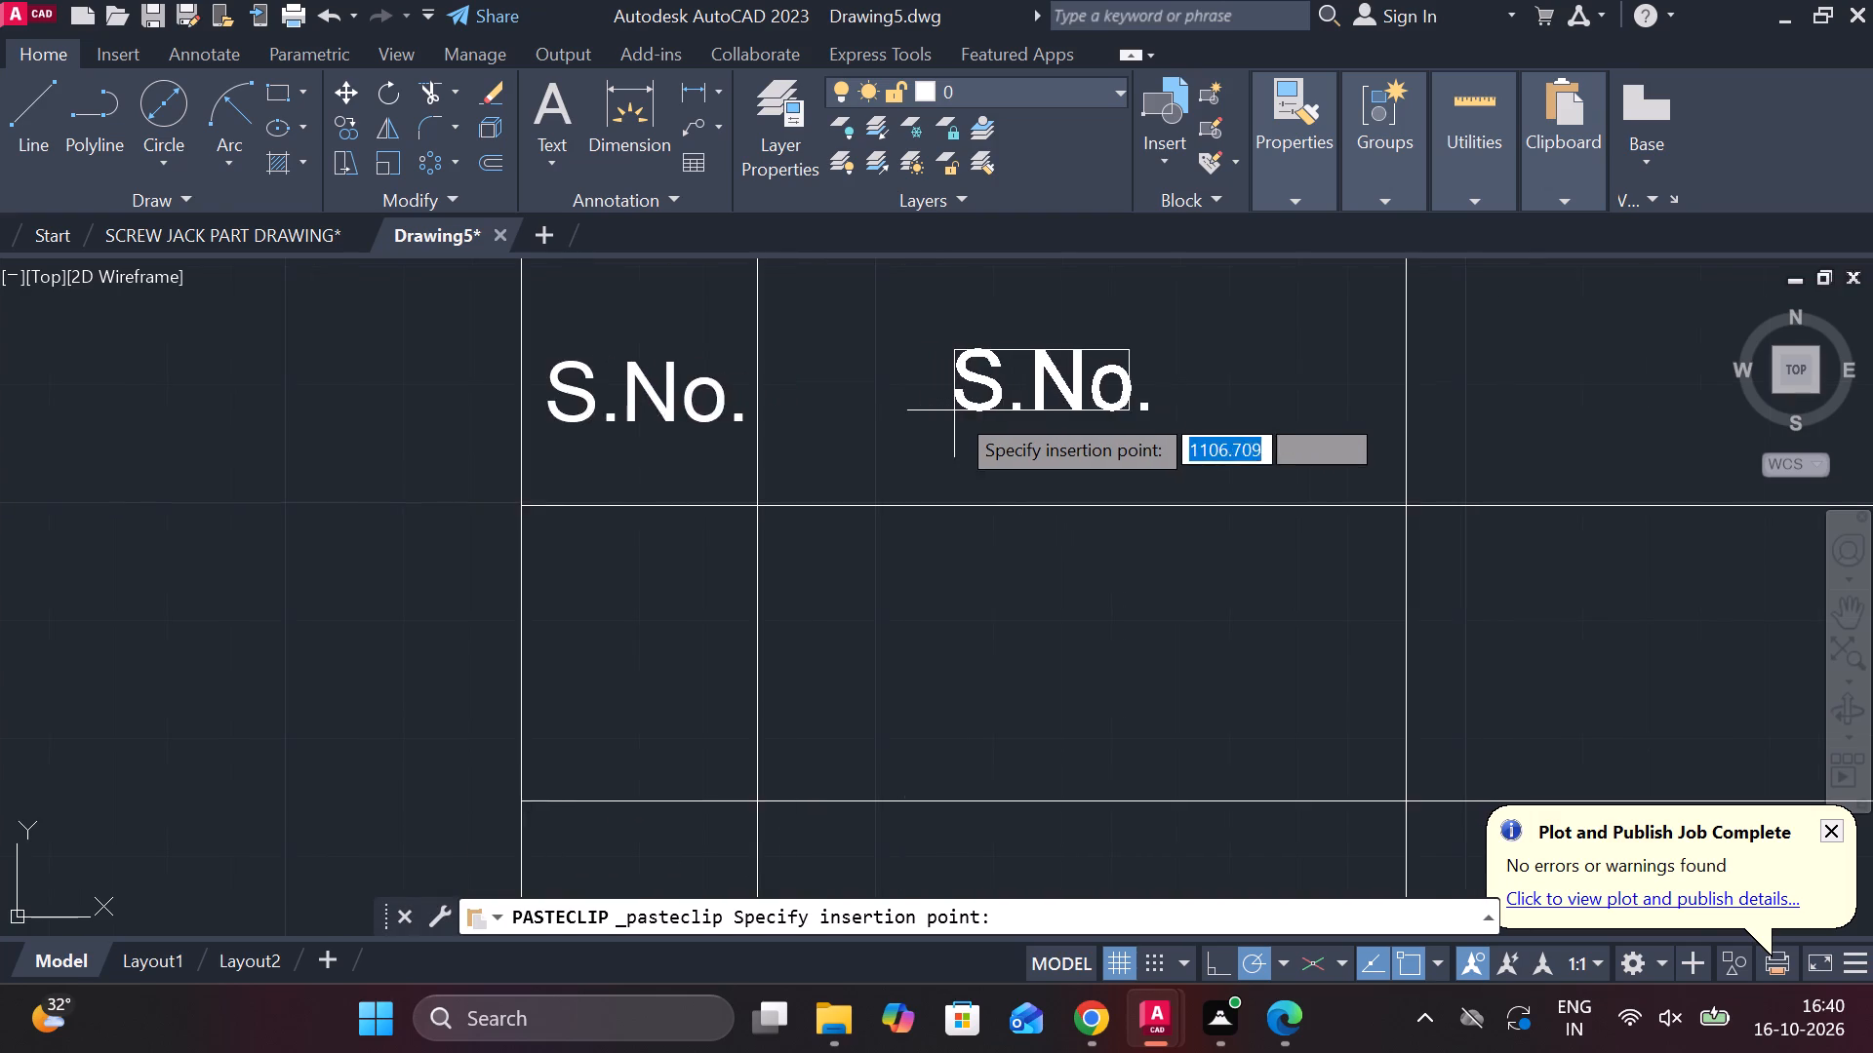
pyautogui.scroll(-1, 954, 410)
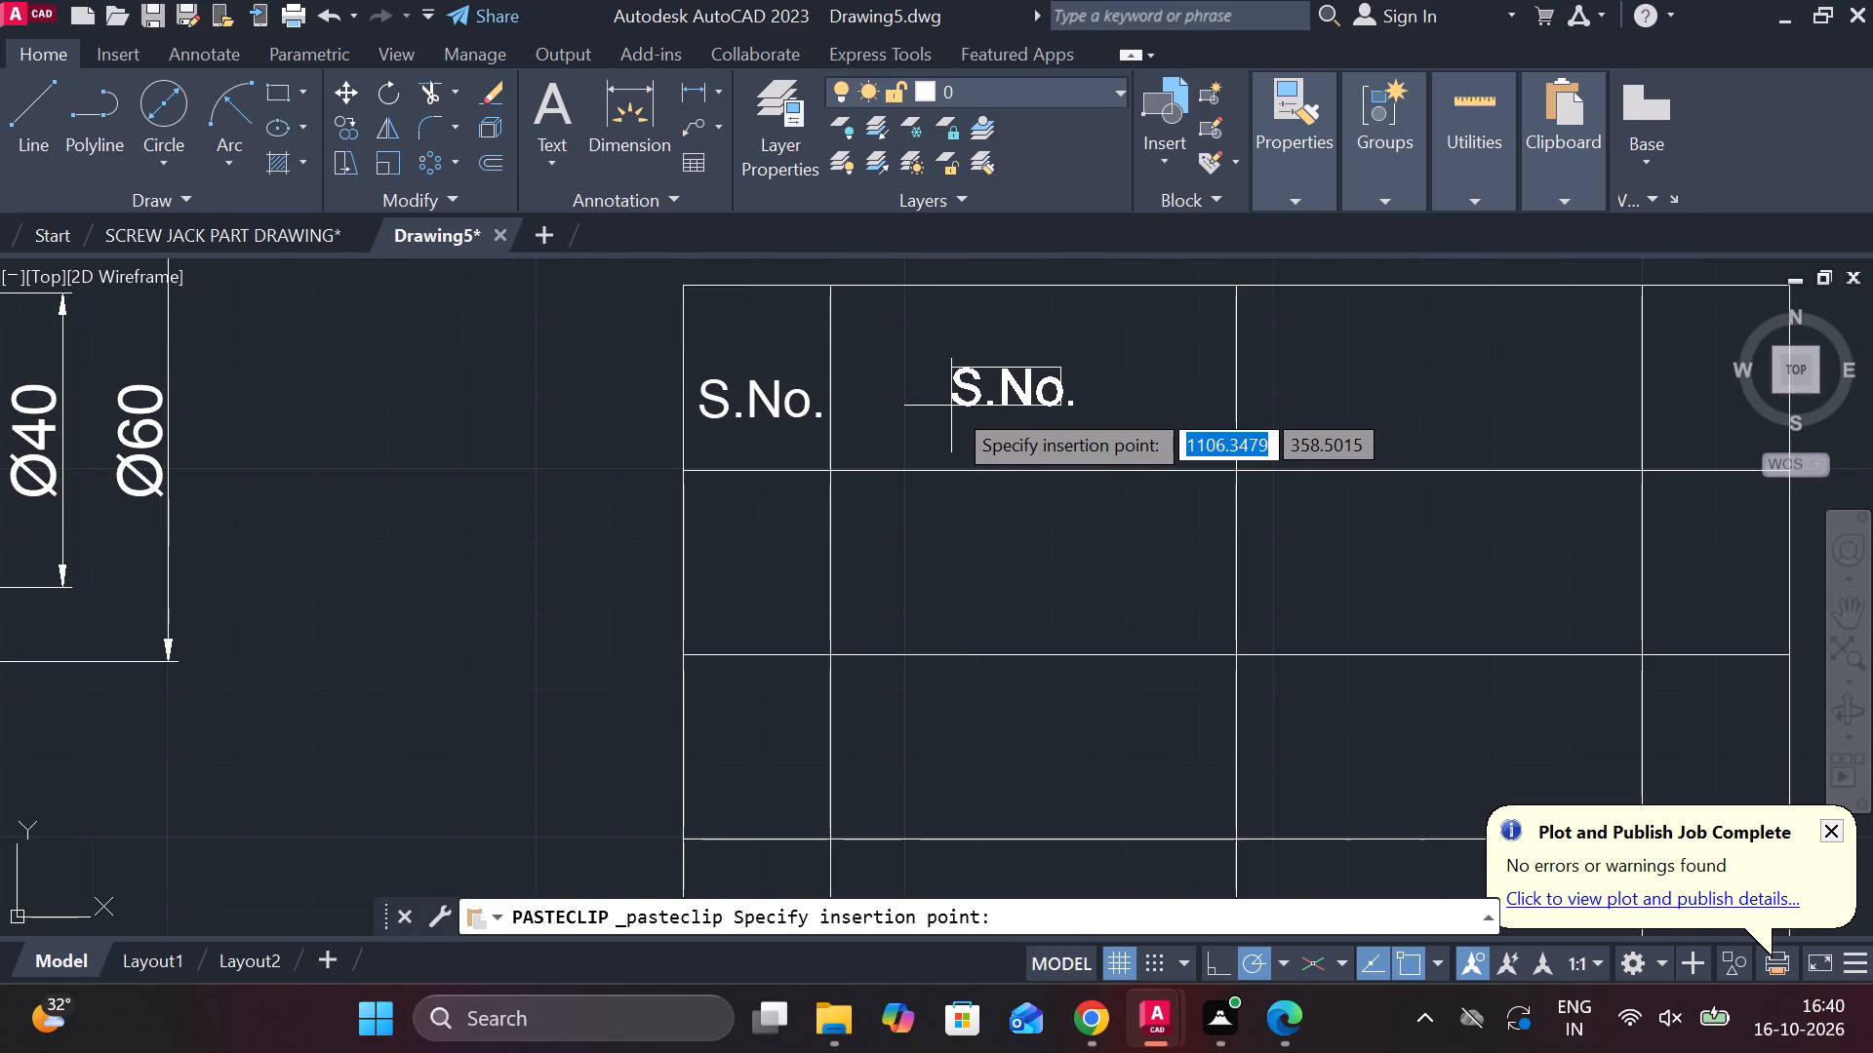
pyautogui.click(936, 406)
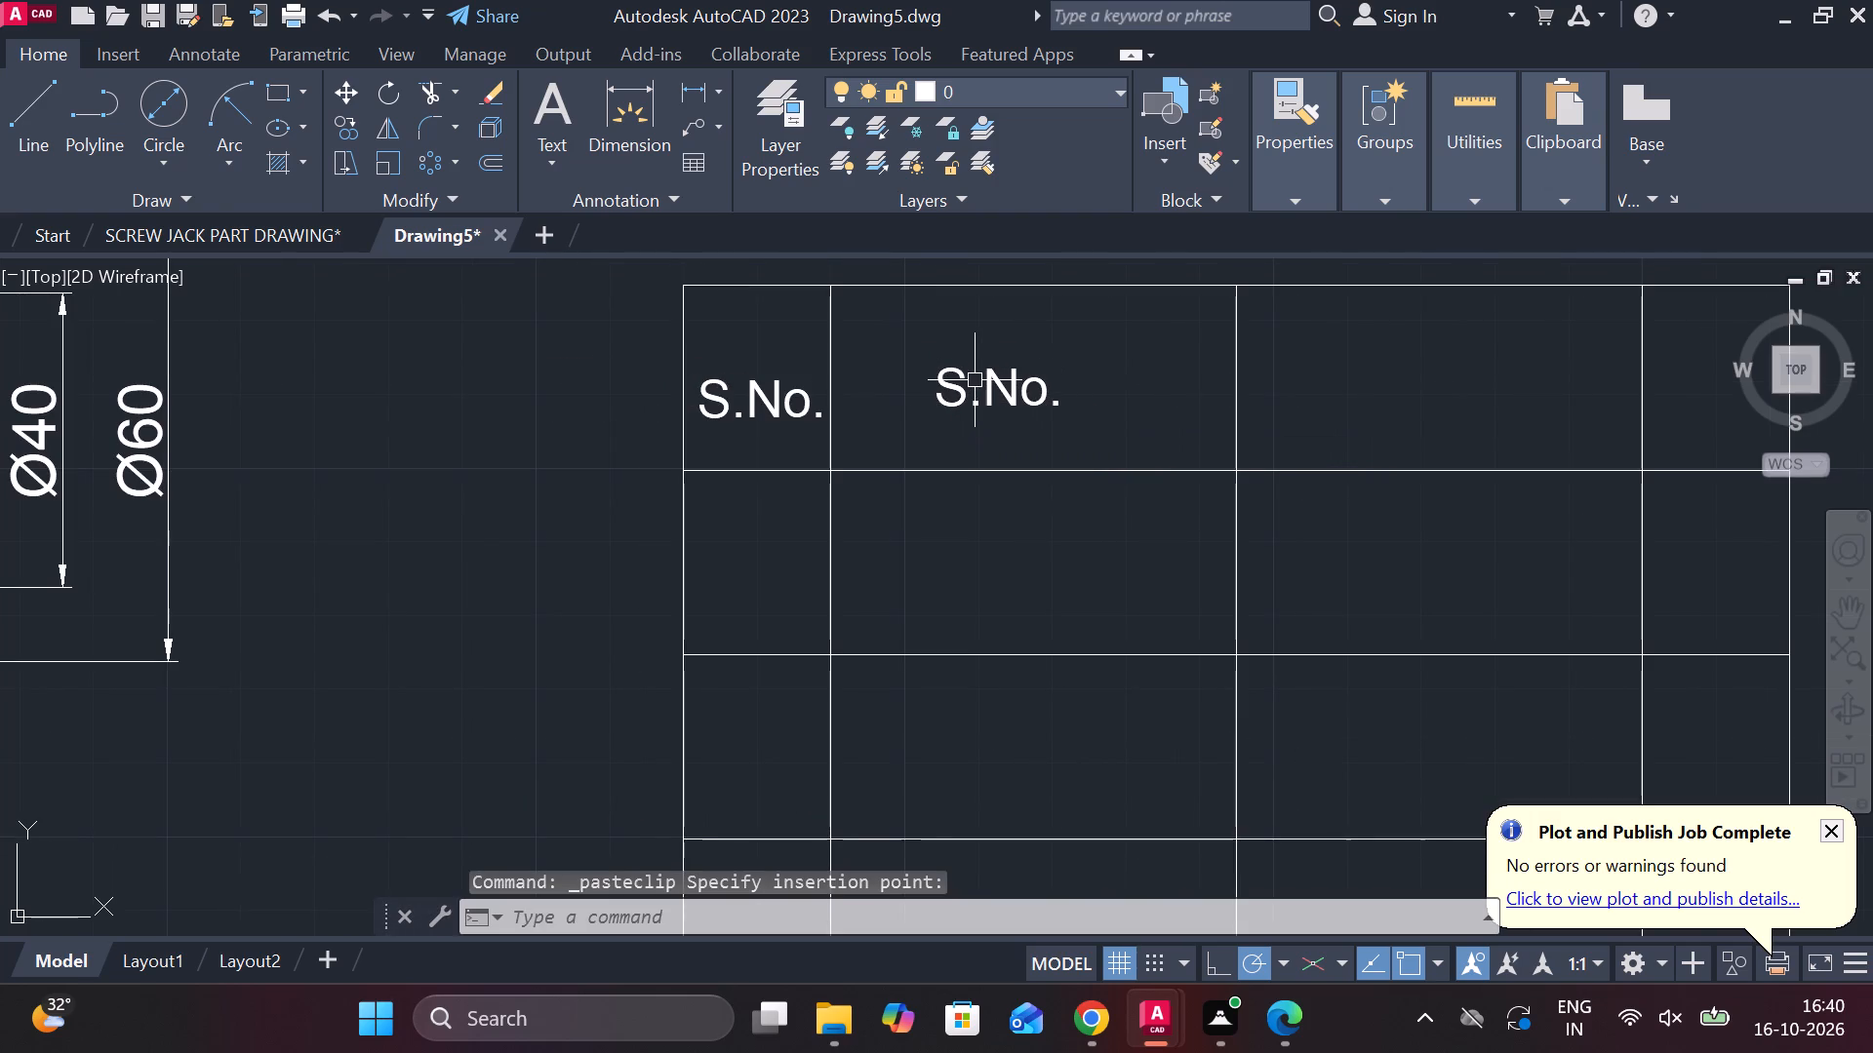
# Reposition the original "S.No." text higher within the first header cell, clear of the cell's vertical lines.
pyautogui.click(747, 398)
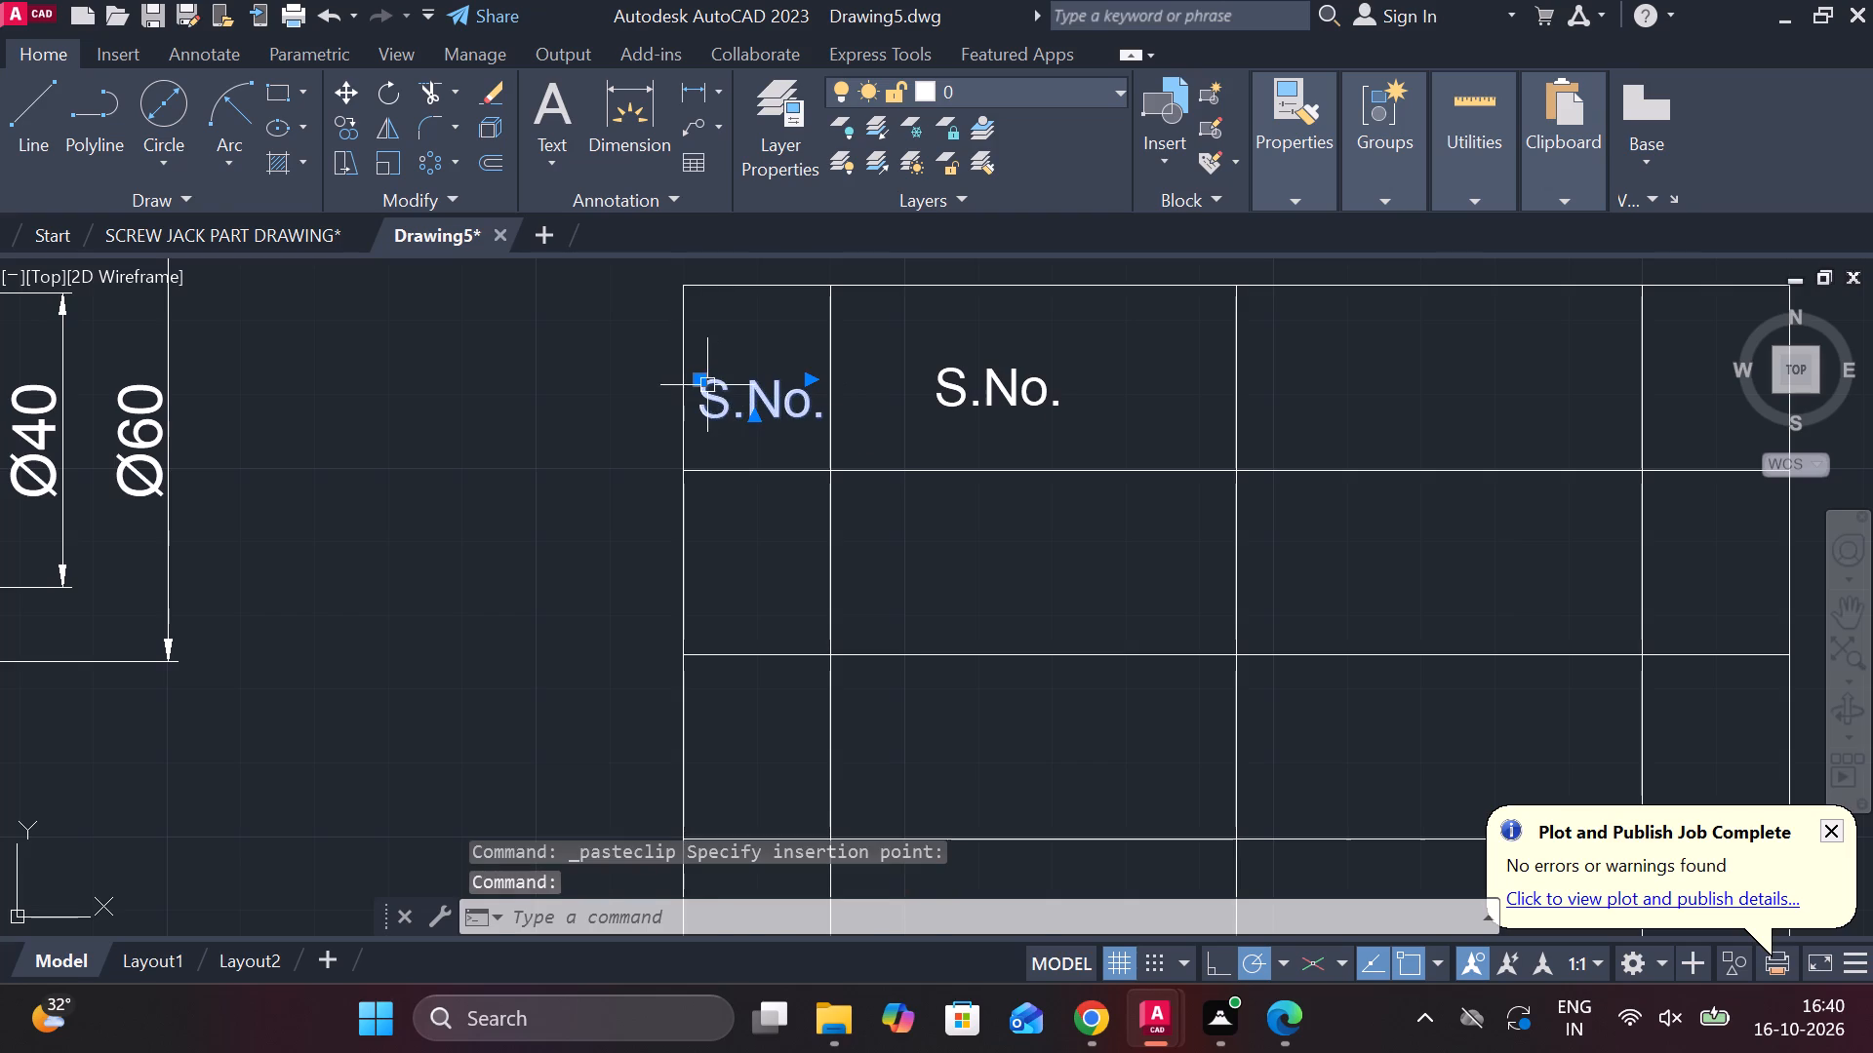
pyautogui.click(701, 382)
pyautogui.click(702, 357)
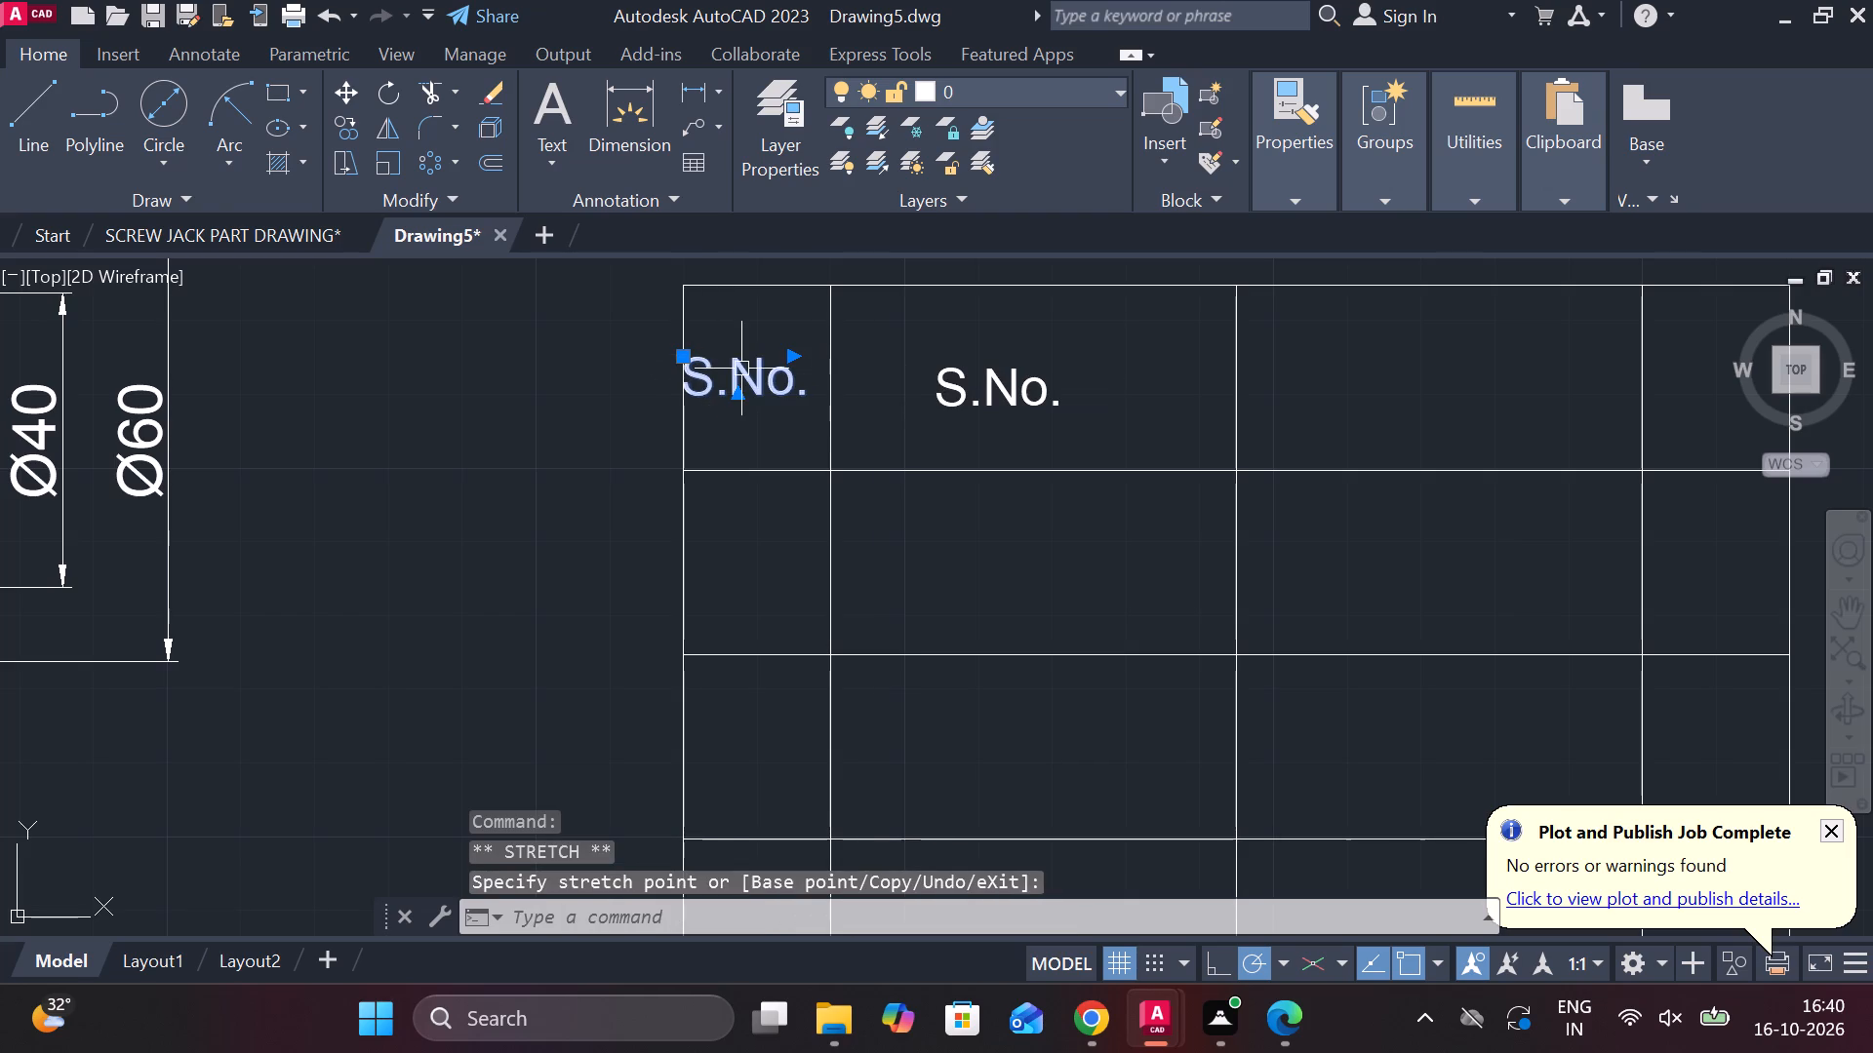
pyautogui.click(682, 358)
pyautogui.scroll(2, 705, 358)
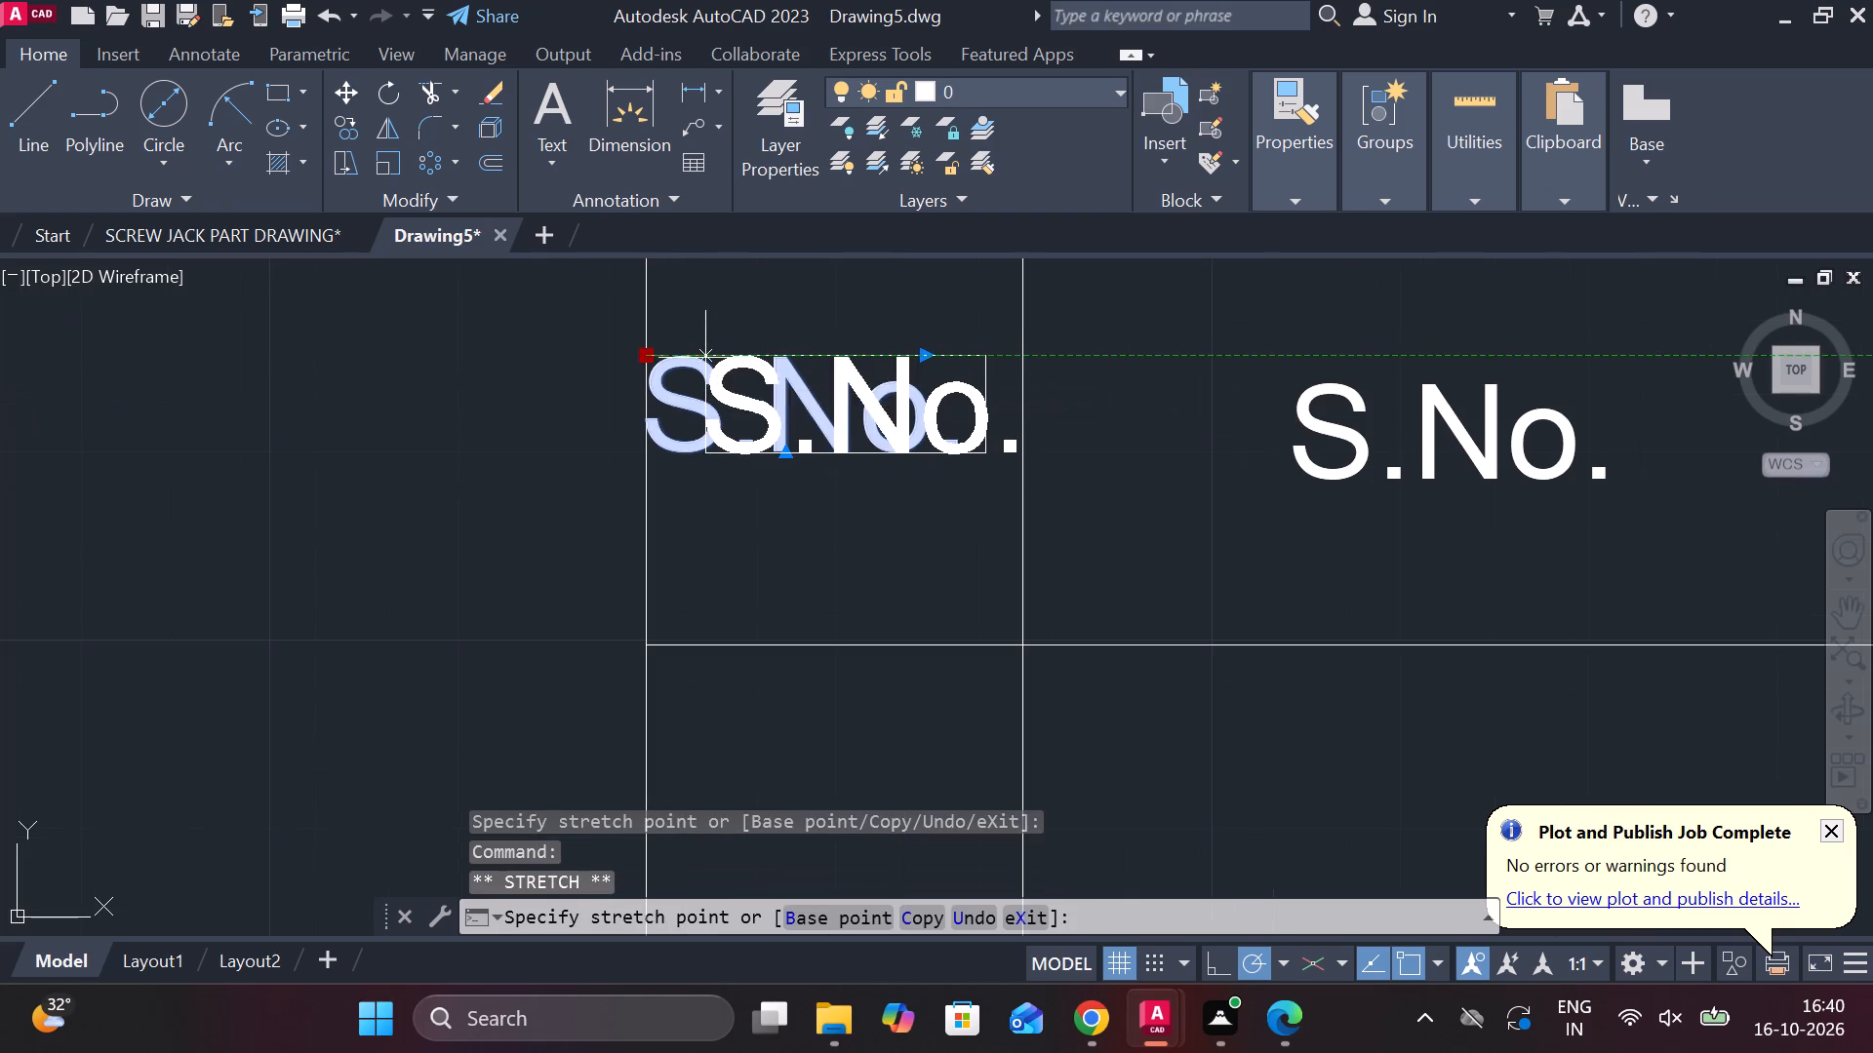
pyautogui.click(699, 358)
pyautogui.press('Escape')
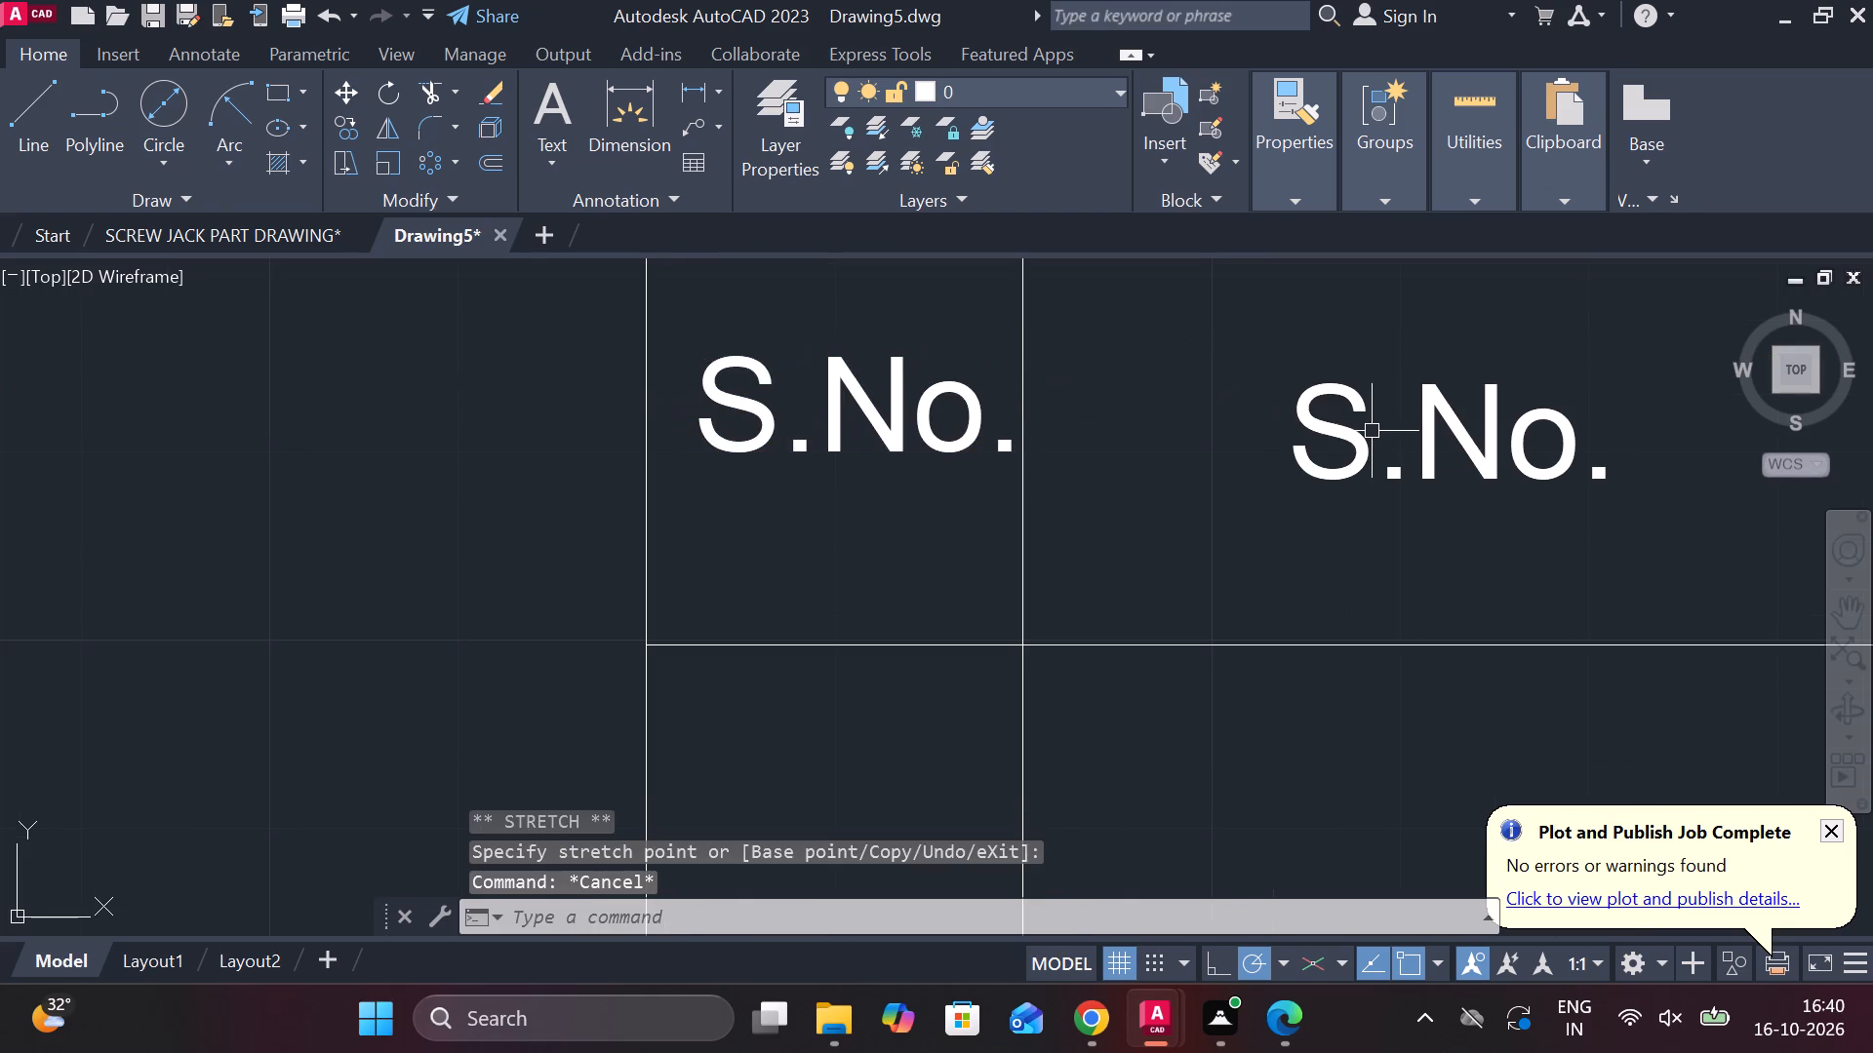
# Shift the copied "S.No." text slightly to the right within the second header cell.
pyautogui.click(1341, 441)
pyautogui.click(1294, 390)
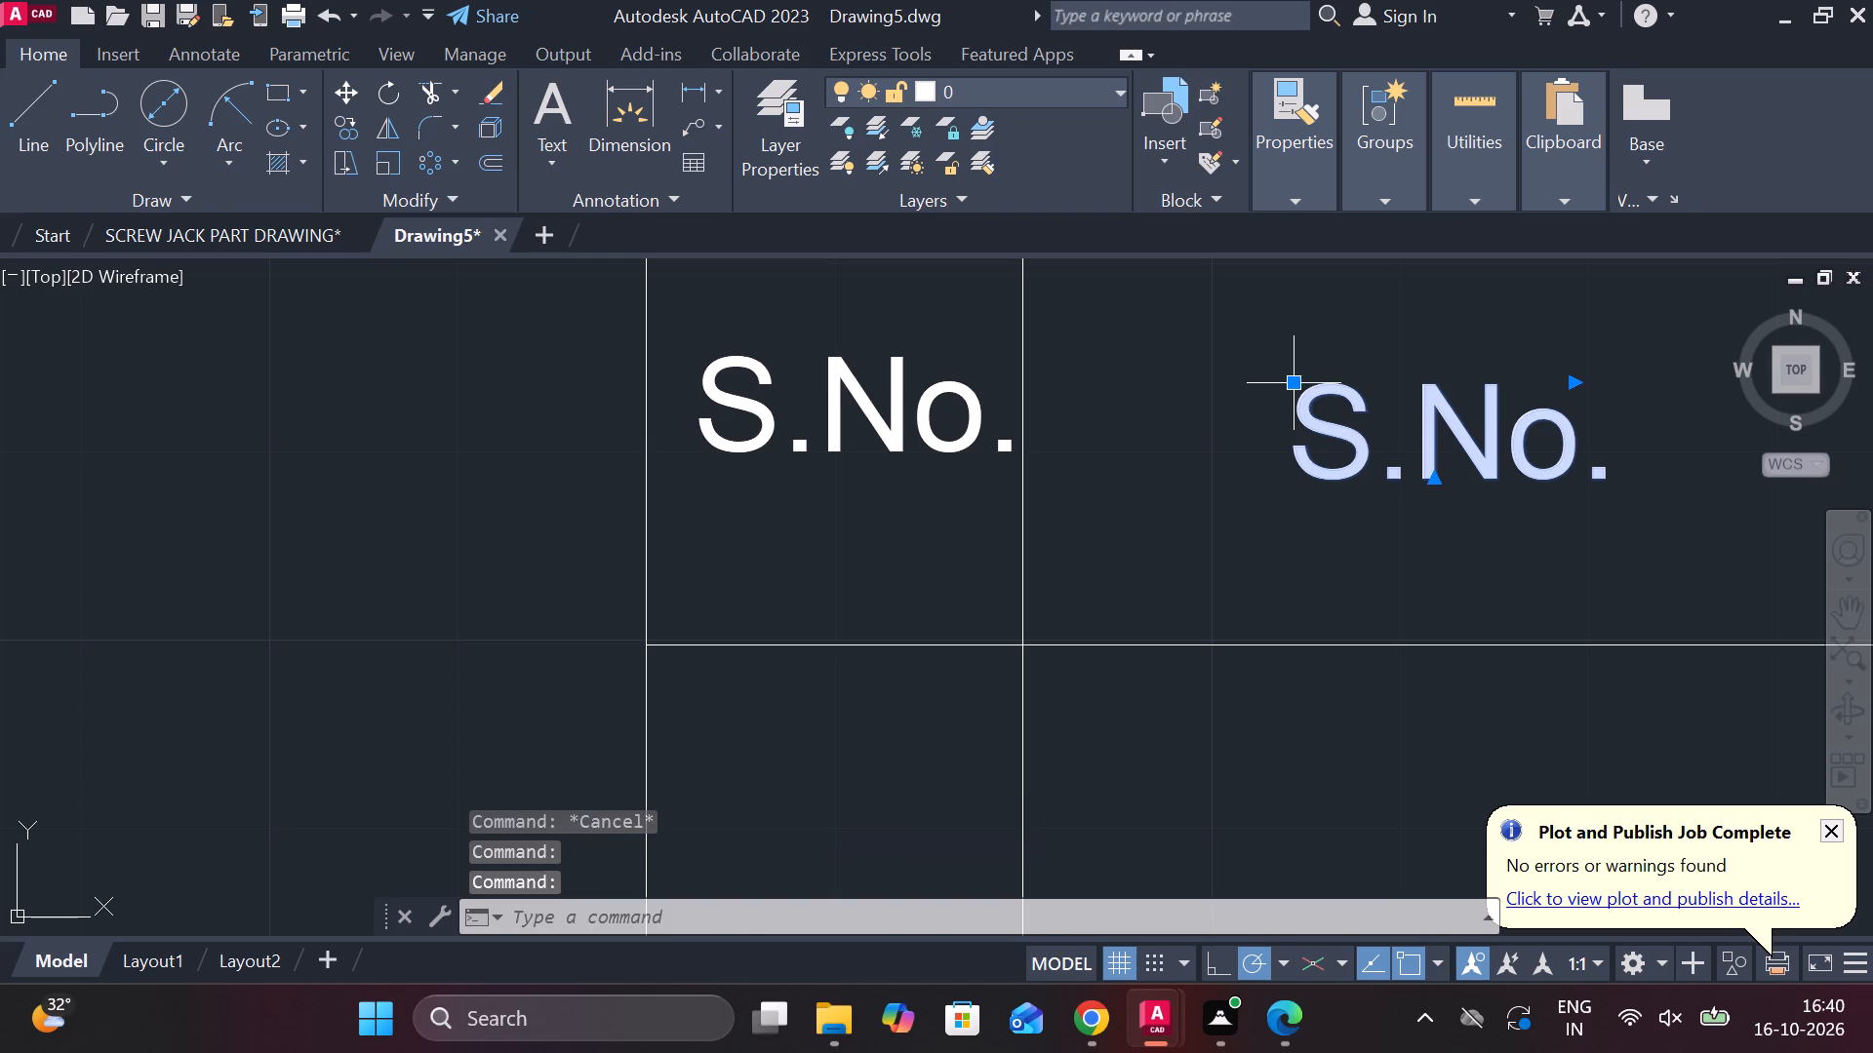
pyautogui.click(1294, 388)
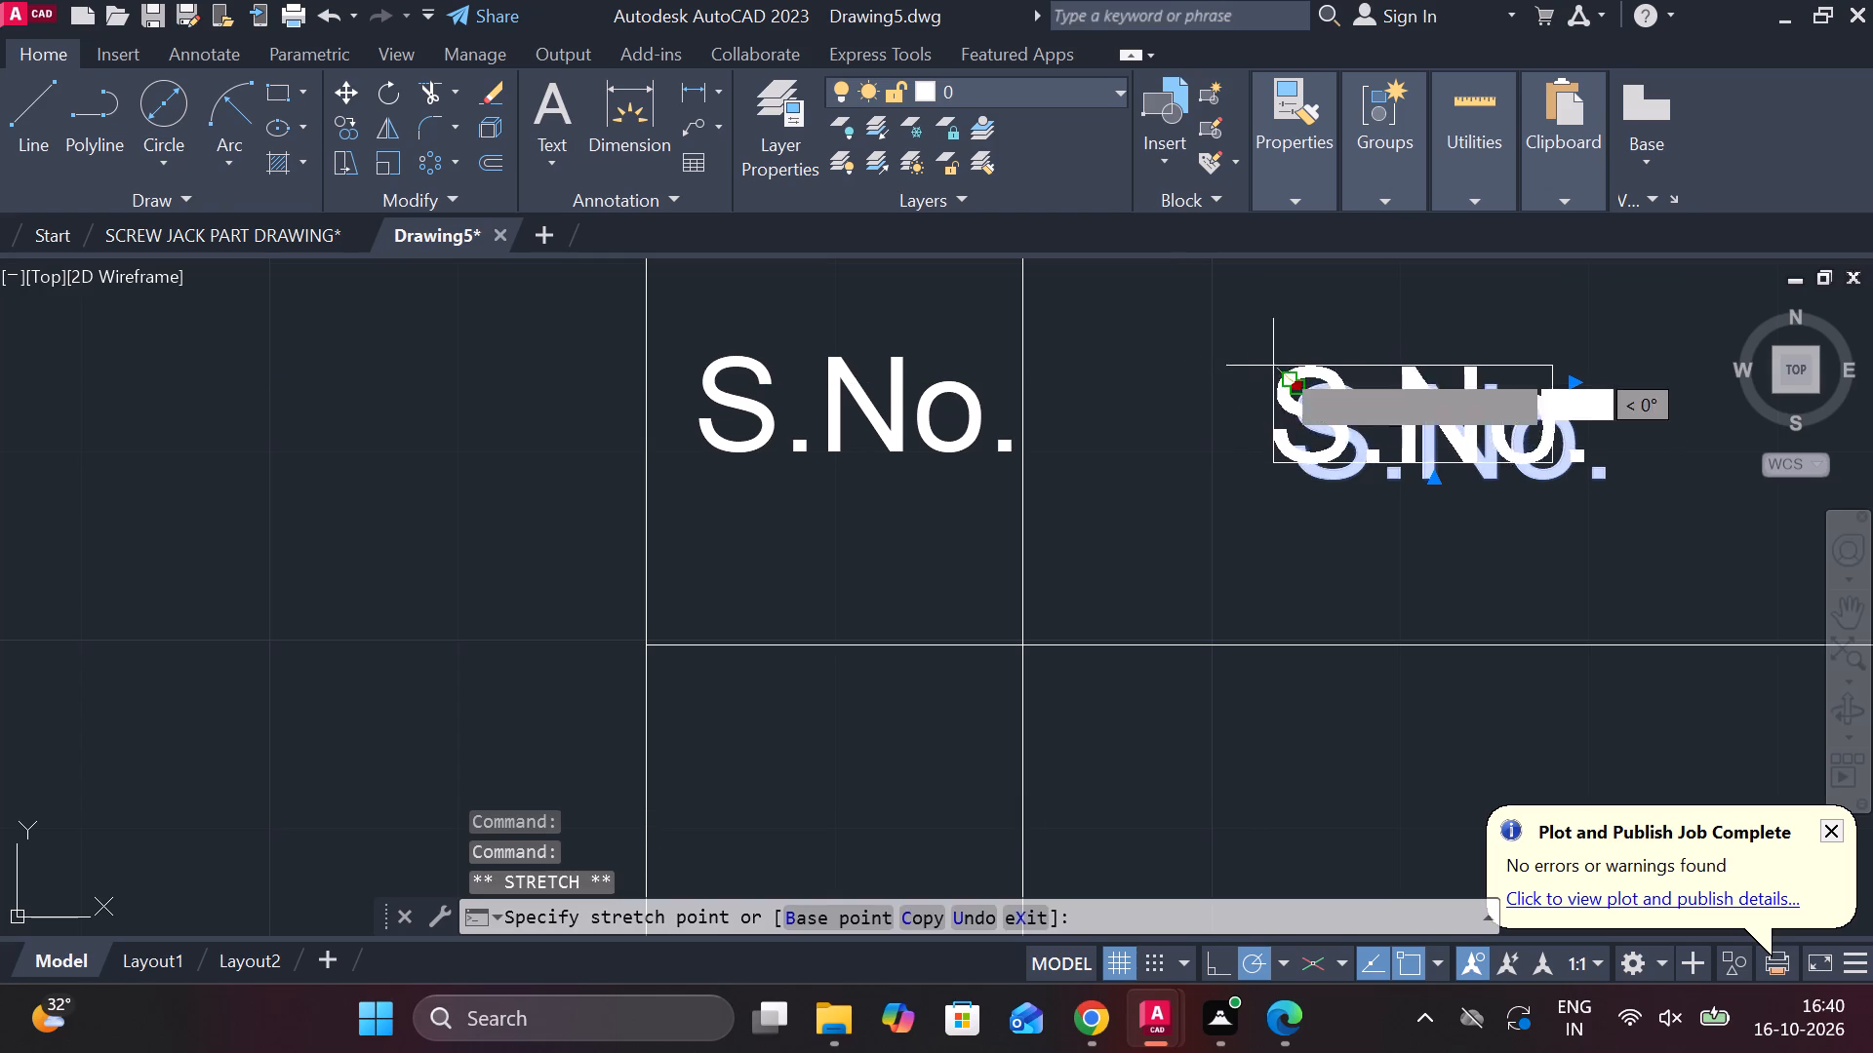
pyautogui.moveTo(1276, 366); pyautogui.dragTo(956, 397, button='middle')
pyautogui.scroll(-1, 986, 373)
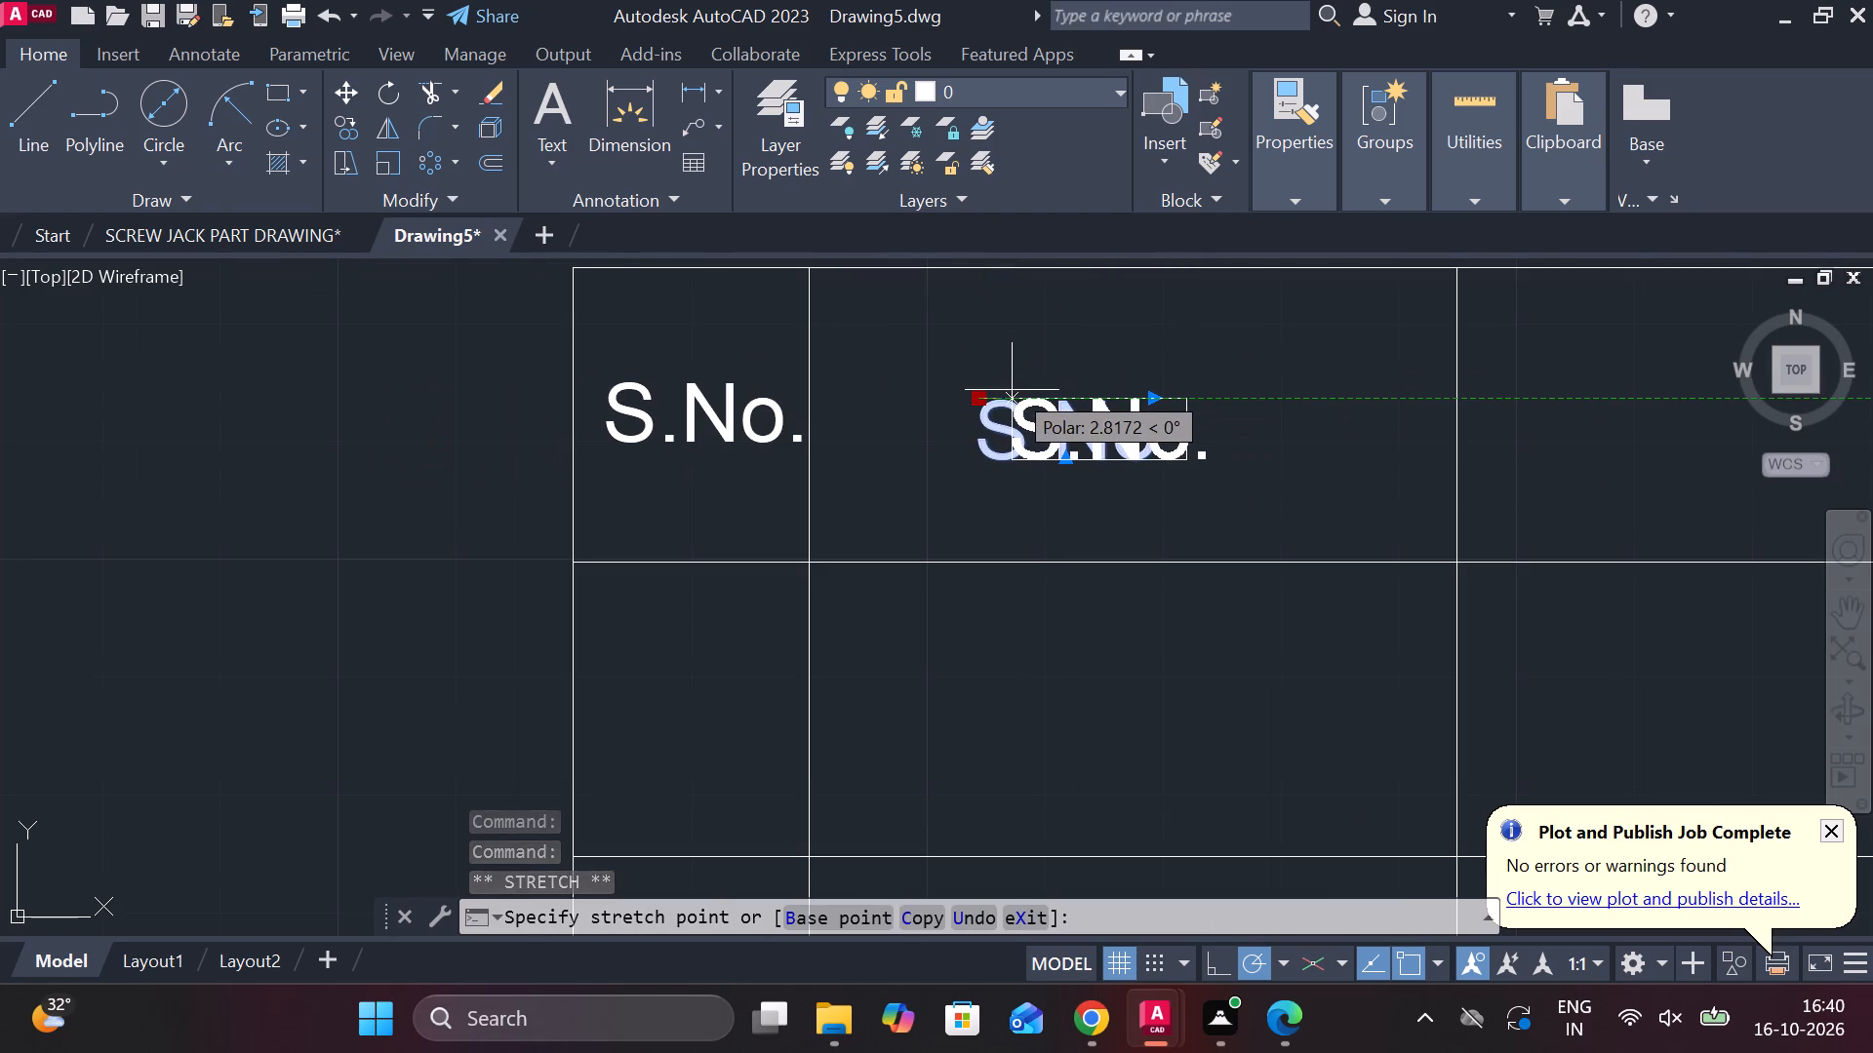
pyautogui.scroll(1, 1012, 390)
pyautogui.click(1005, 384)
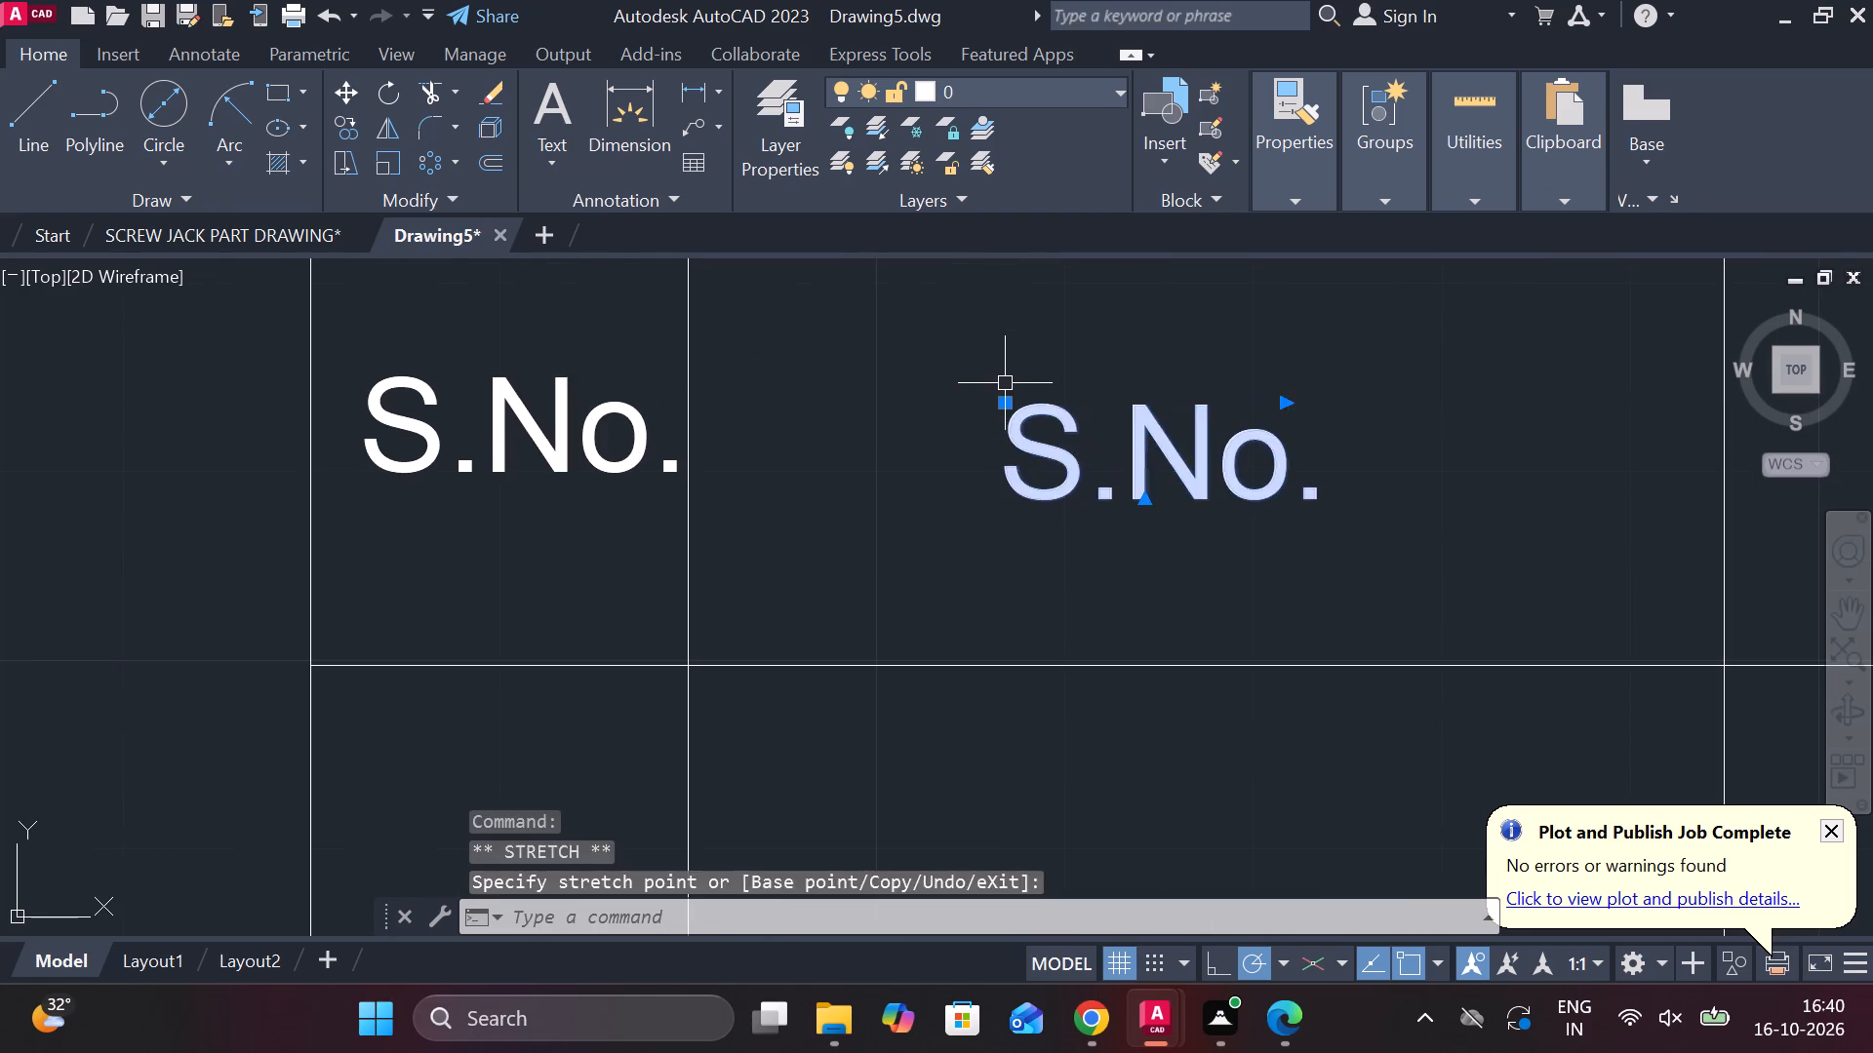
pyautogui.press('Escape')
# Replace the copied "S.No." text in the second header cell with "PART NAME" and centre its paragraph alignment.
pyautogui.doubleClick(1210, 478)
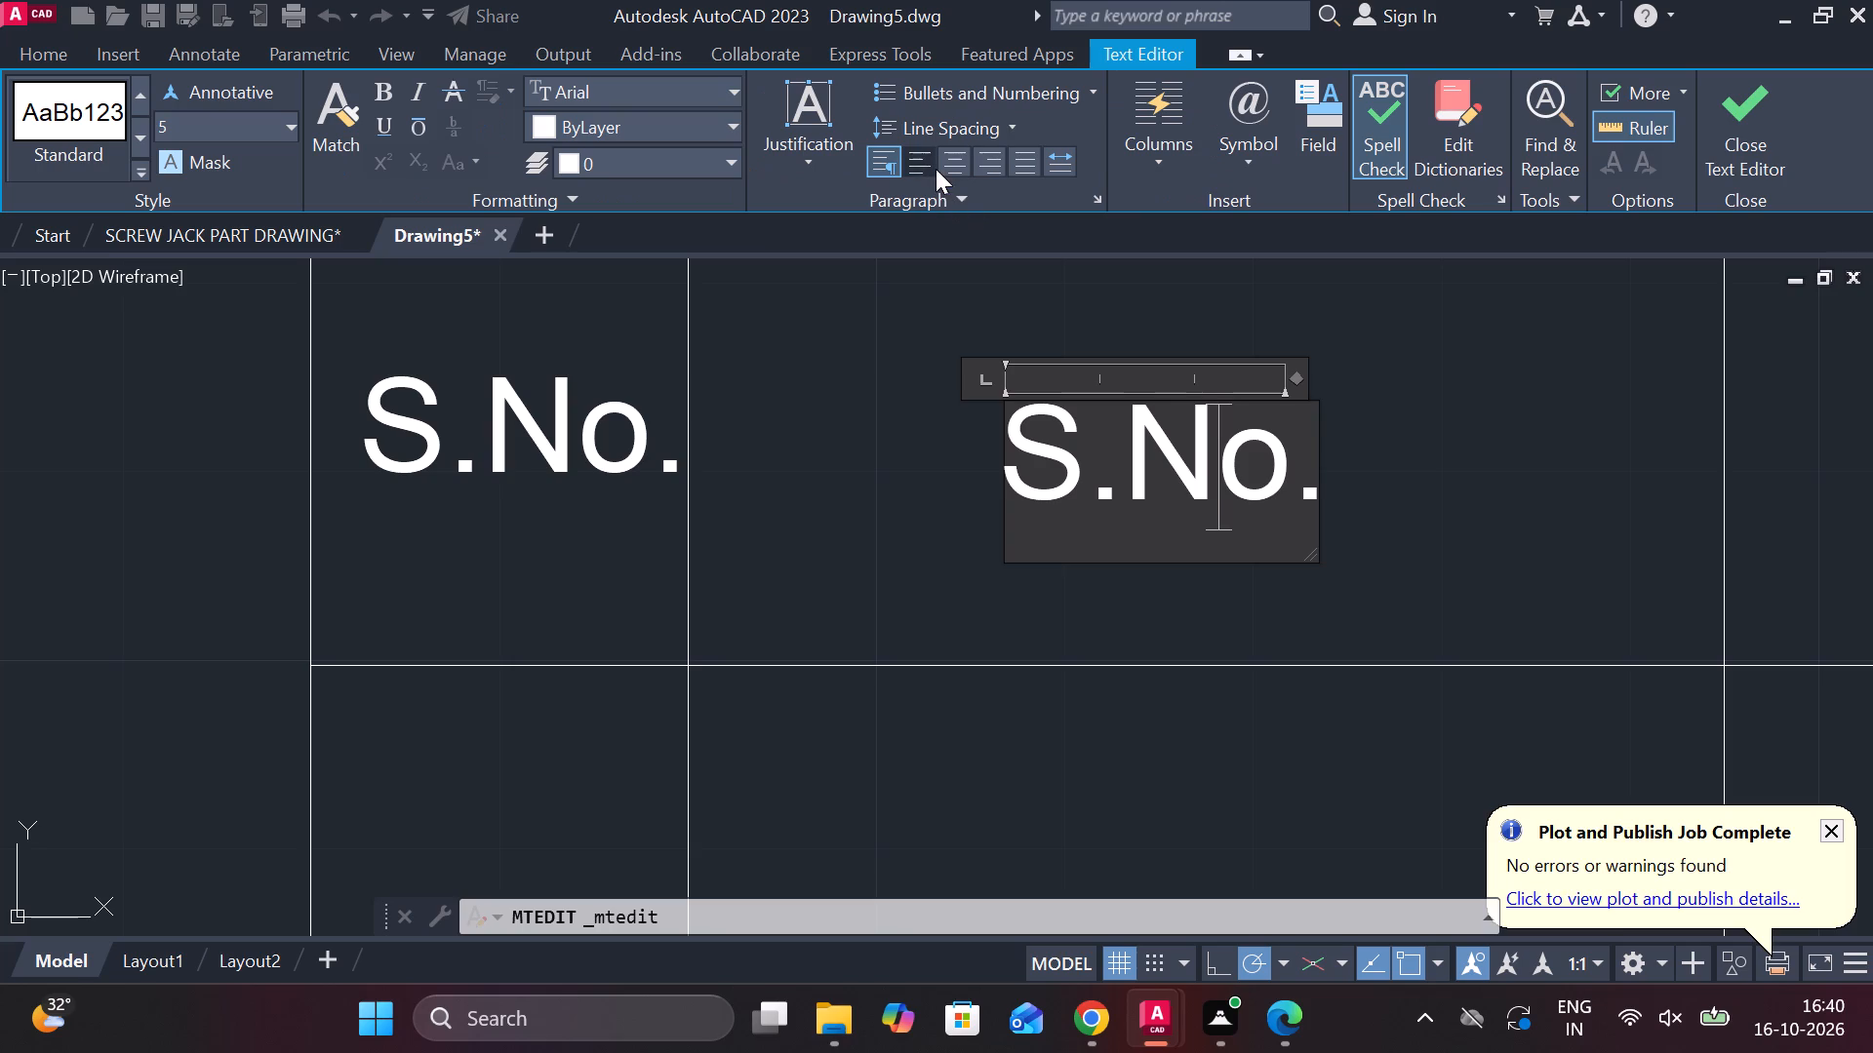
pyautogui.click(936, 167)
pyautogui.press('Right')
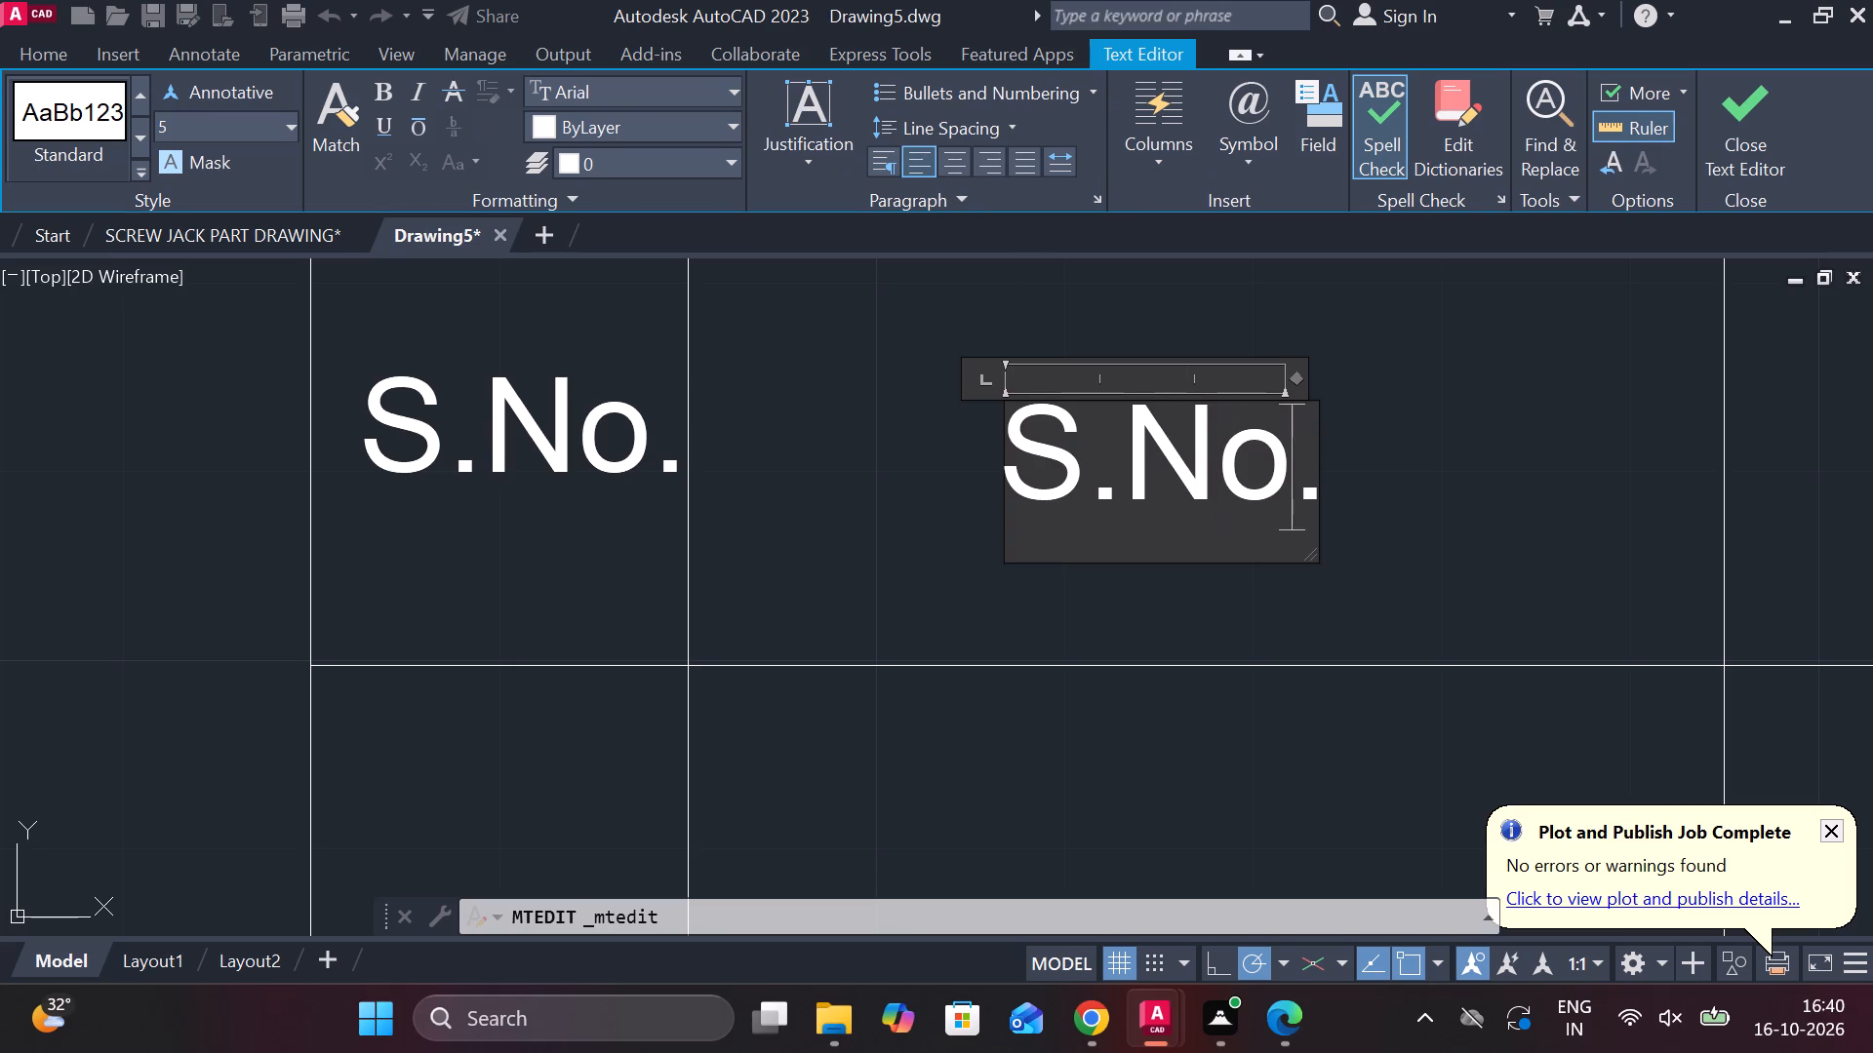
pyautogui.press('Right')
pyautogui.press('BackSpace')
pyautogui.press('BackSpace')
pyautogui.press('BackSpace')
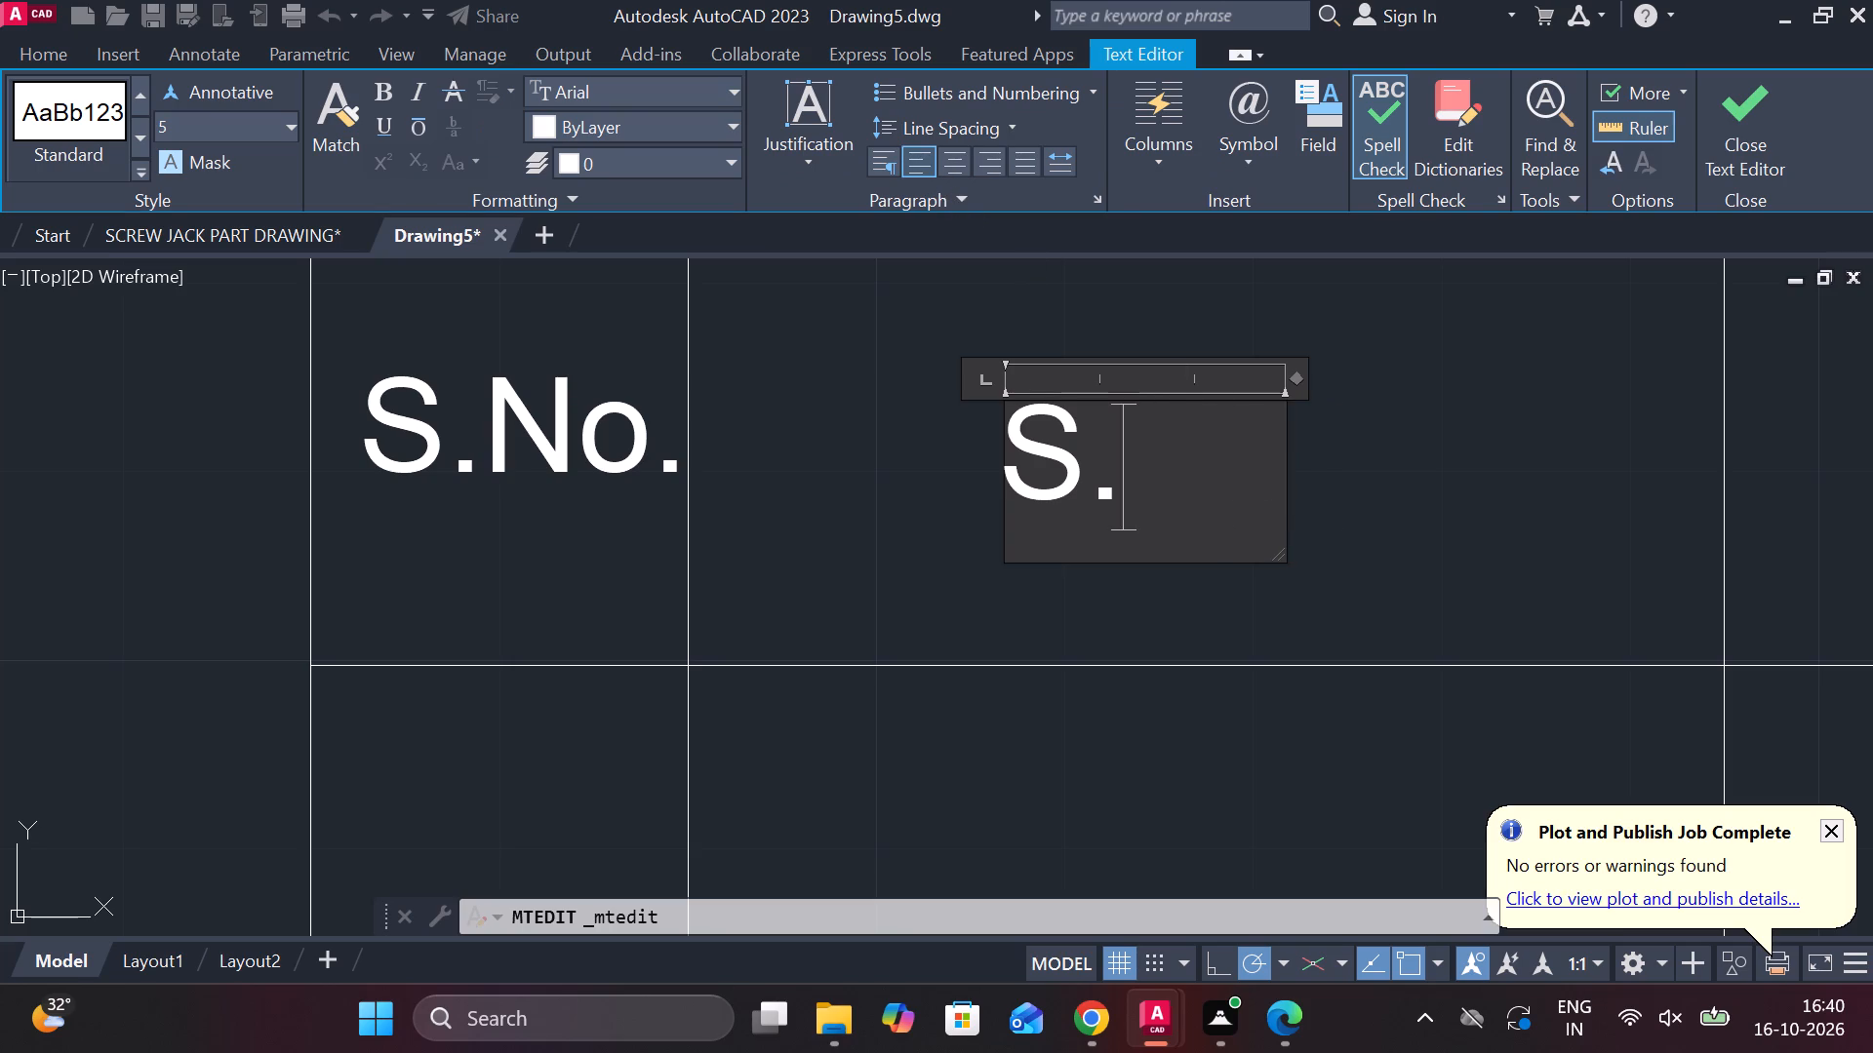
pyautogui.click(954, 151)
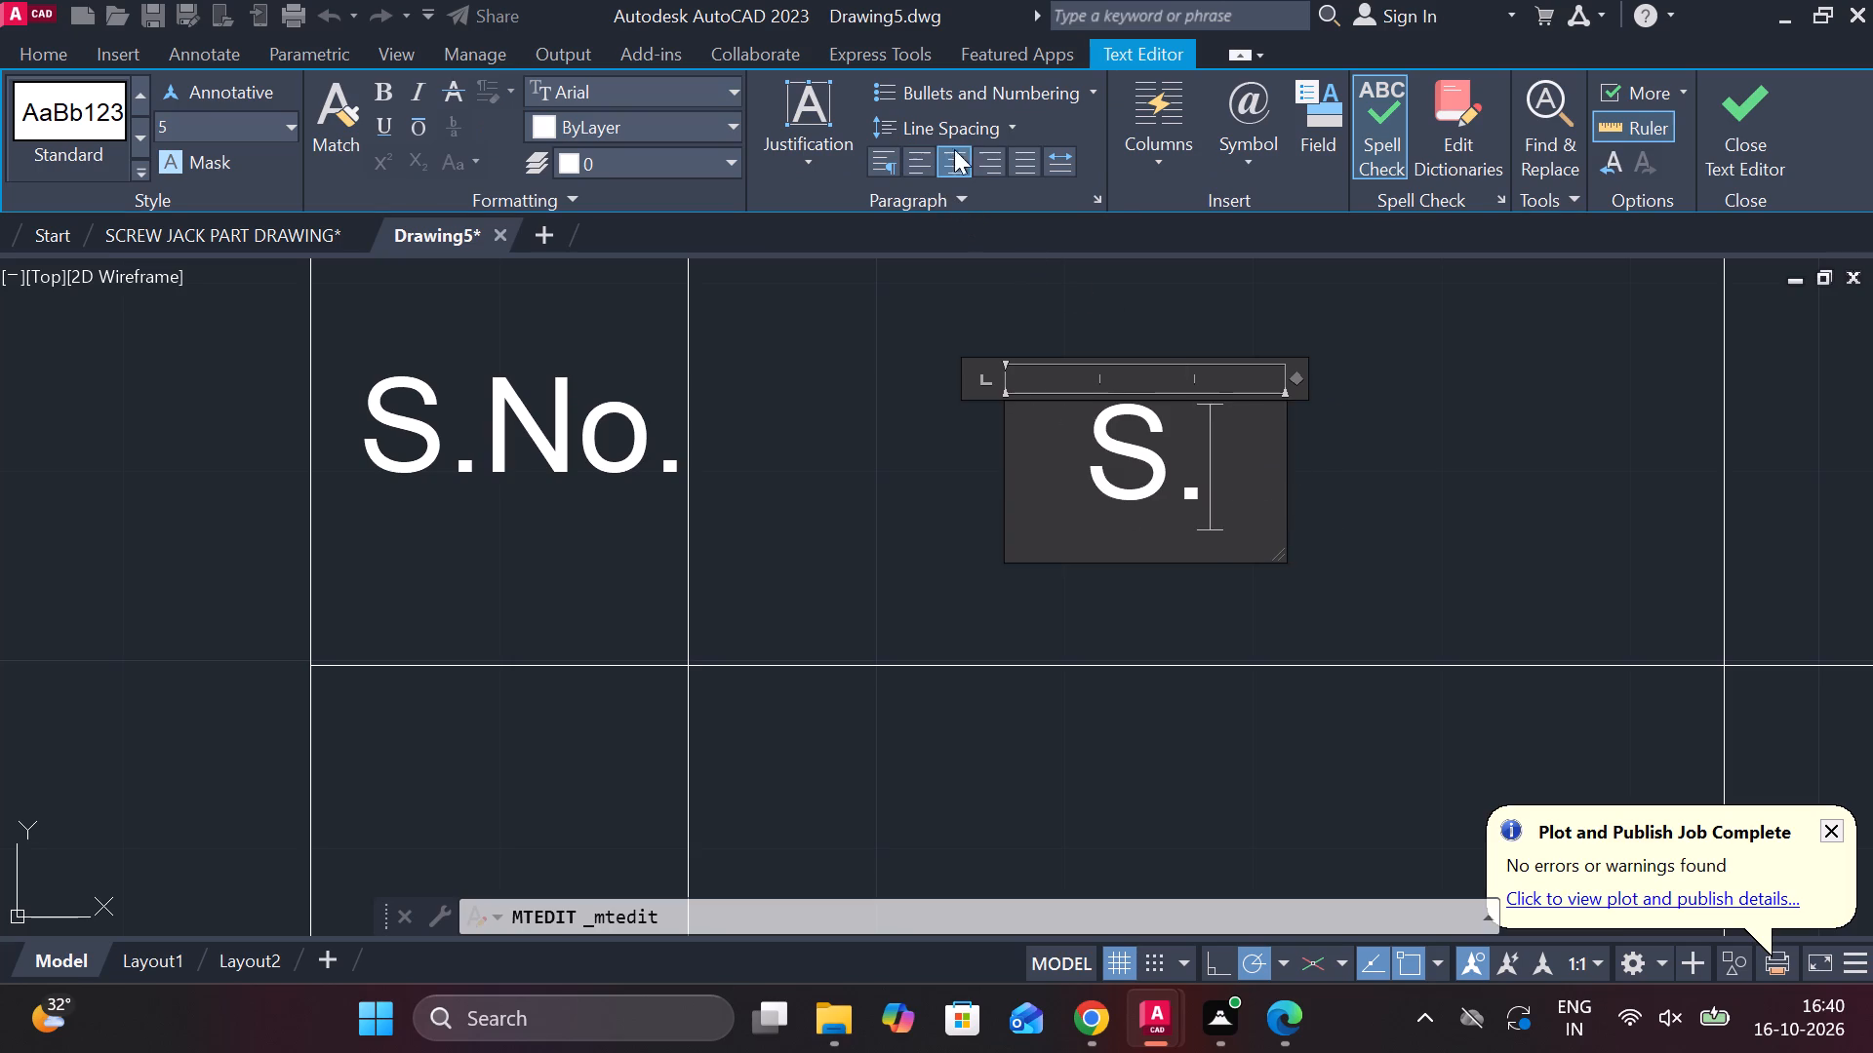
pyautogui.press('BackSpace')
pyautogui.press('BackSpace')
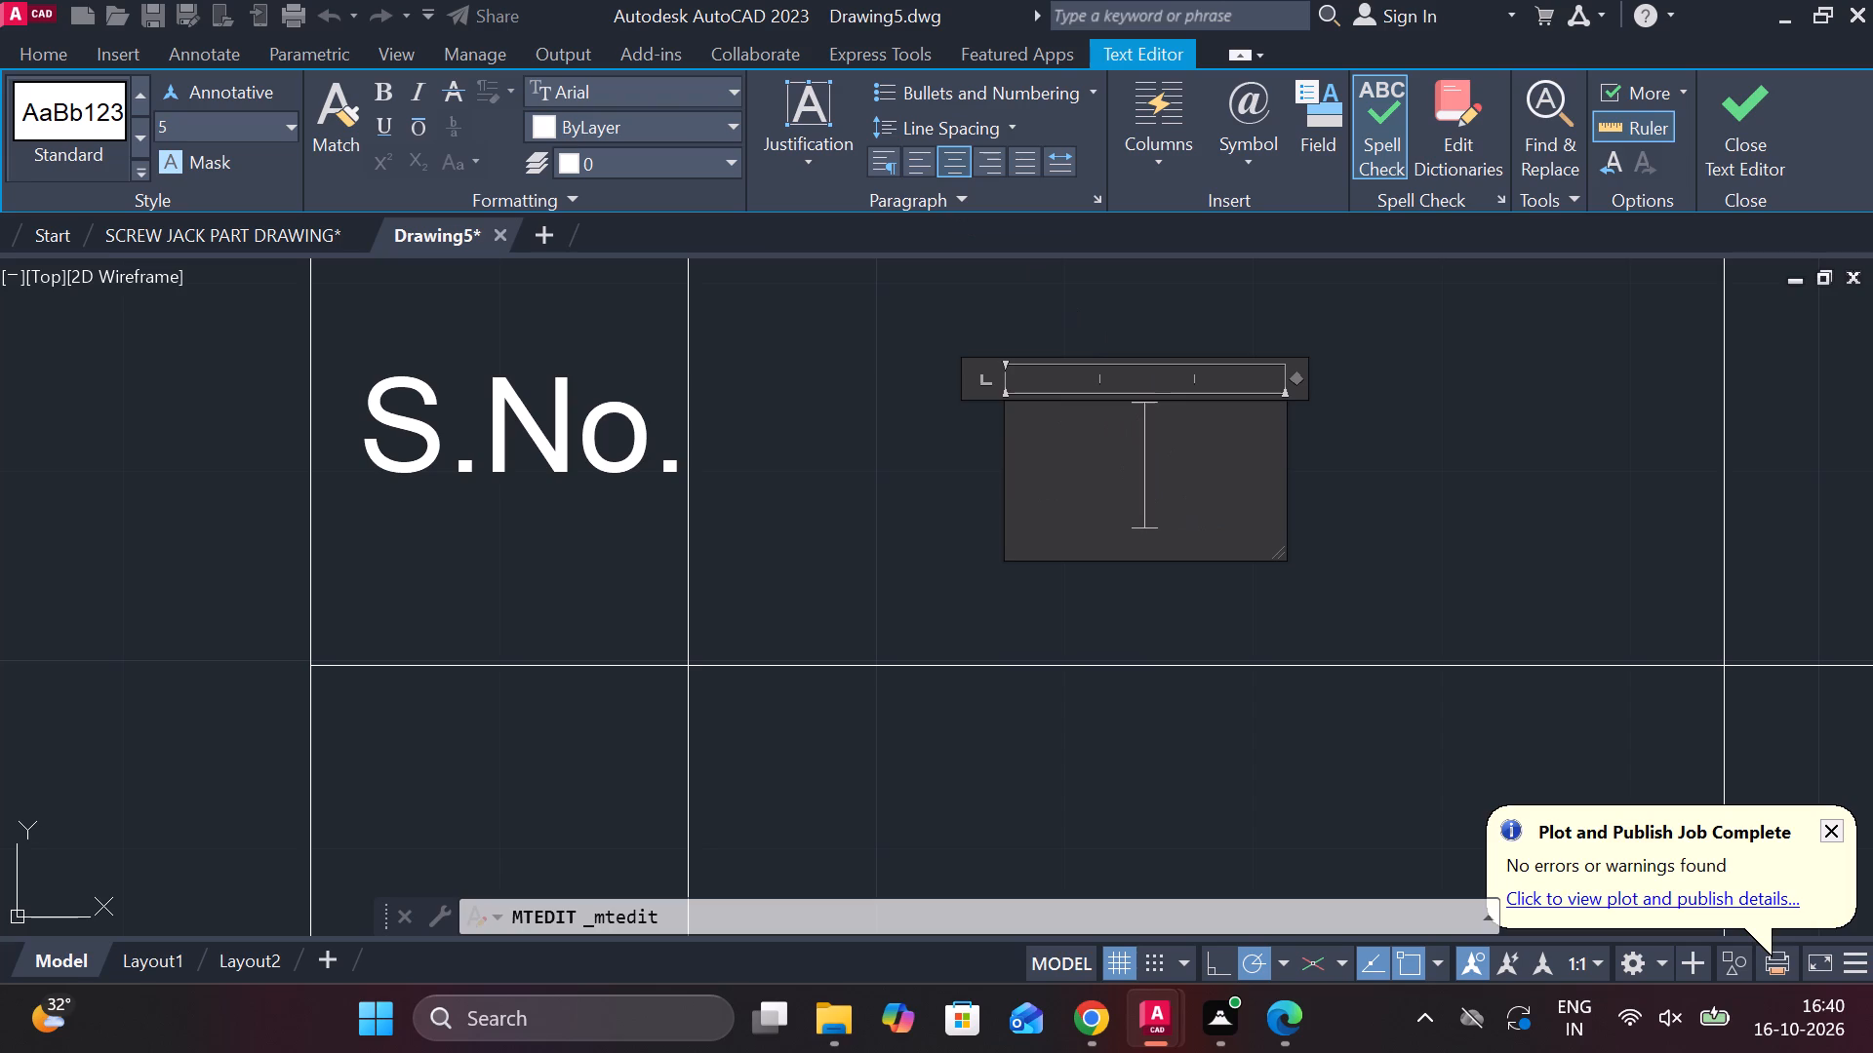
pyautogui.write('partname')
pyautogui.press('BackSpace')
pyautogui.press('BackSpace')
pyautogui.press('BackSpace')
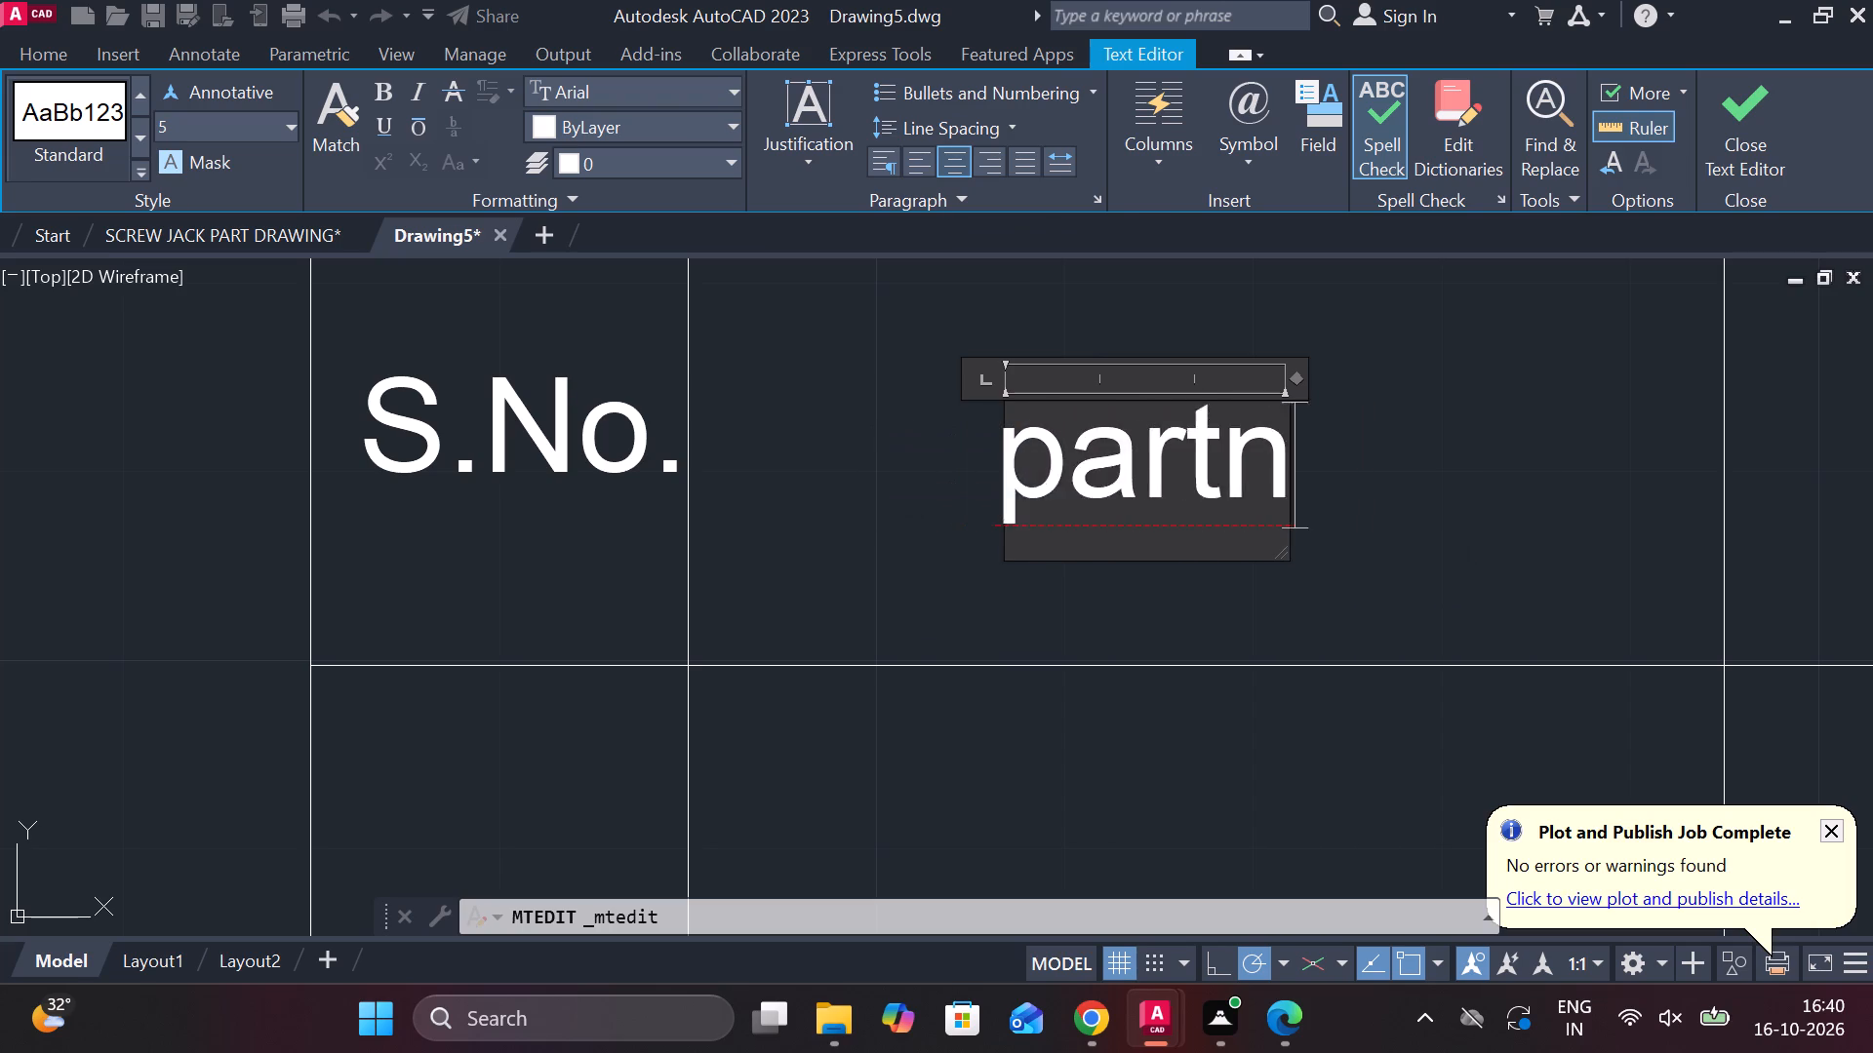
pyautogui.press('BackSpace')
pyautogui.press('BackSpace')
pyautogui.press('BackSpace')
pyautogui.press('BackSpace')
pyautogui.press('BackSpace')
pyautogui.write('PART')
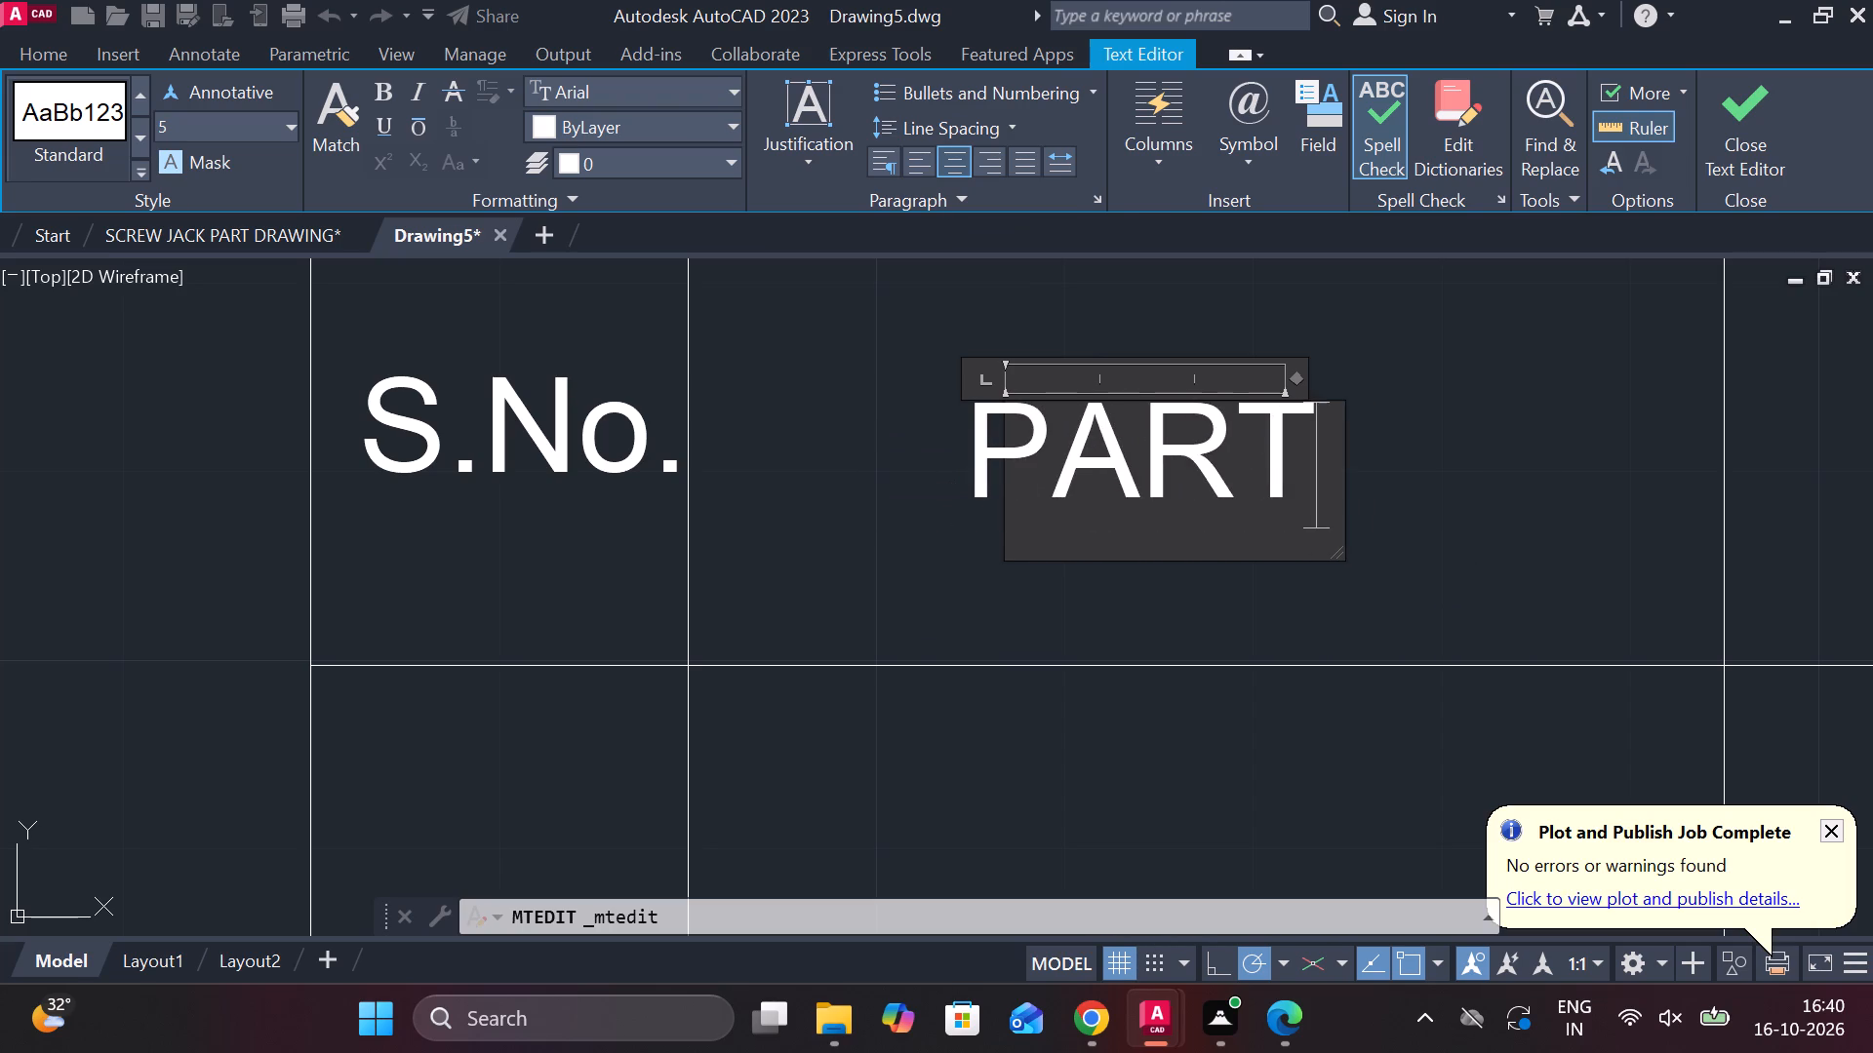
pyautogui.press('space')
pyautogui.write('NAME')
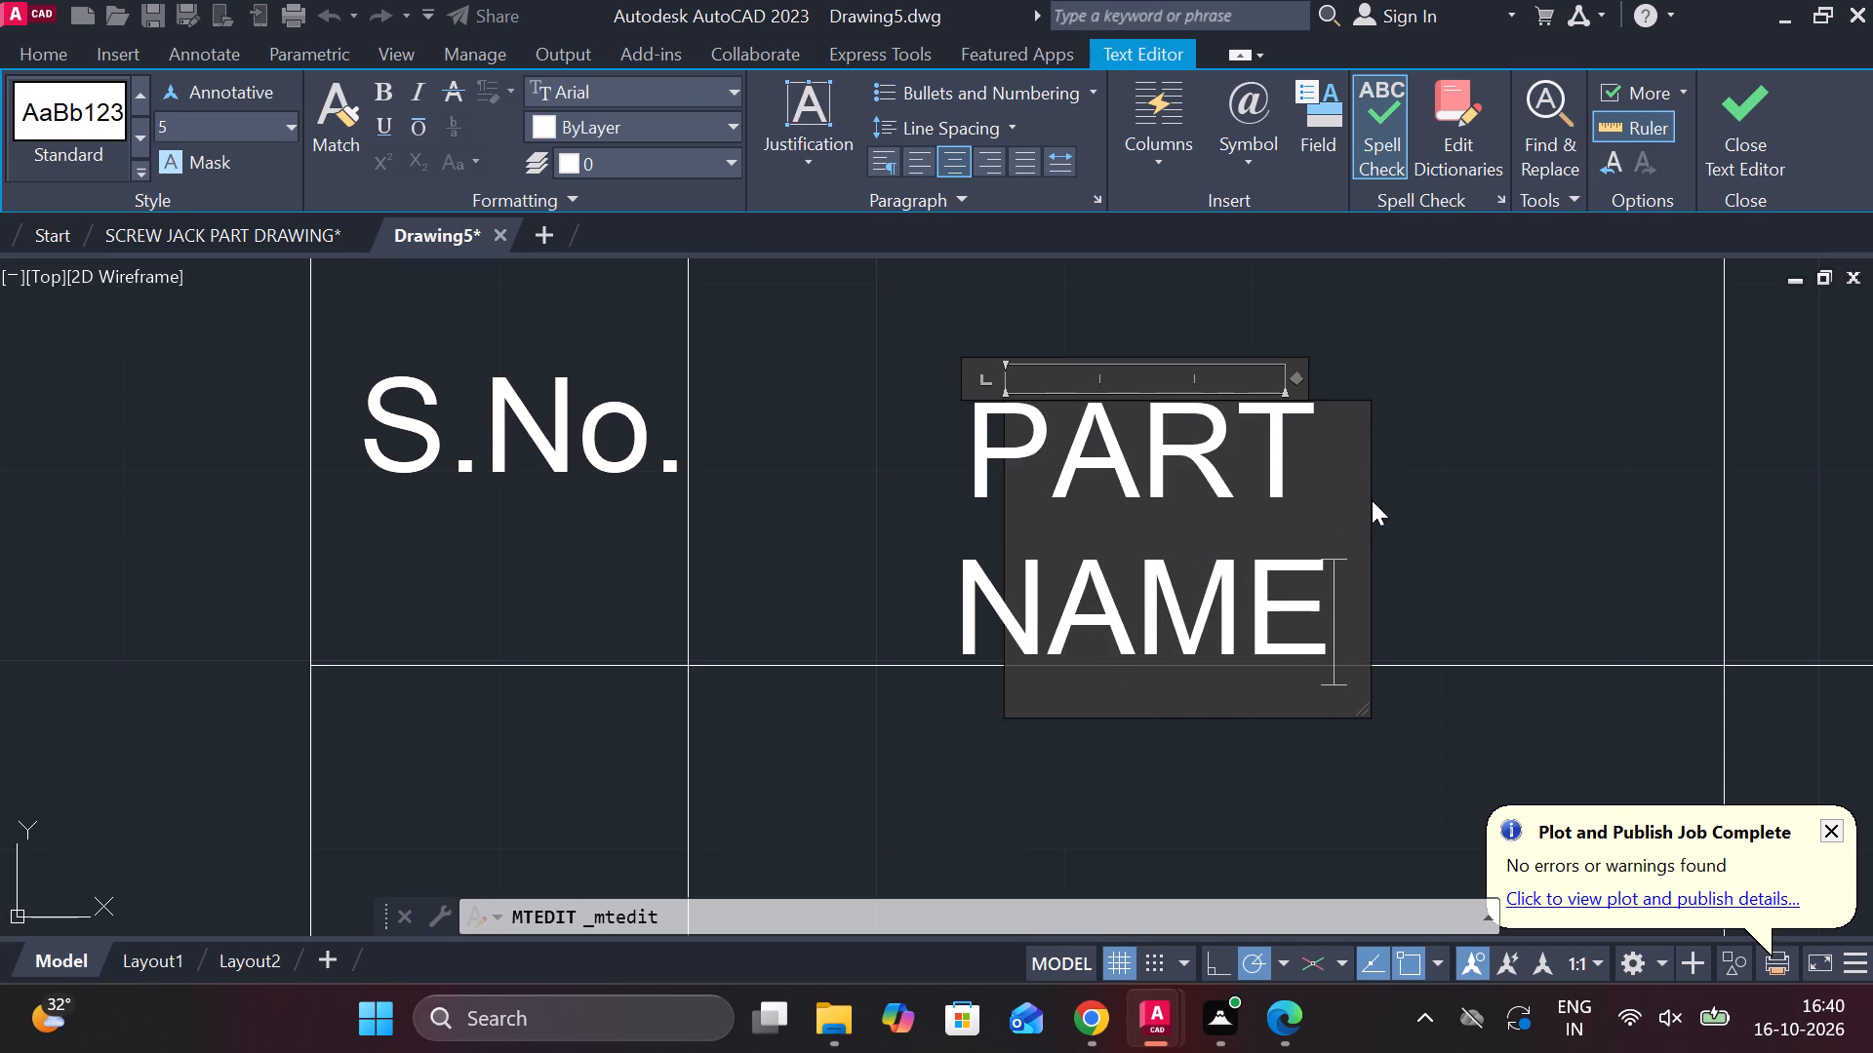
# Widen the "PART NAME" text frame so the heading fits on one line, and finish editing the text.
pyautogui.moveTo(1369, 507); pyautogui.dragTo(1738, 456)
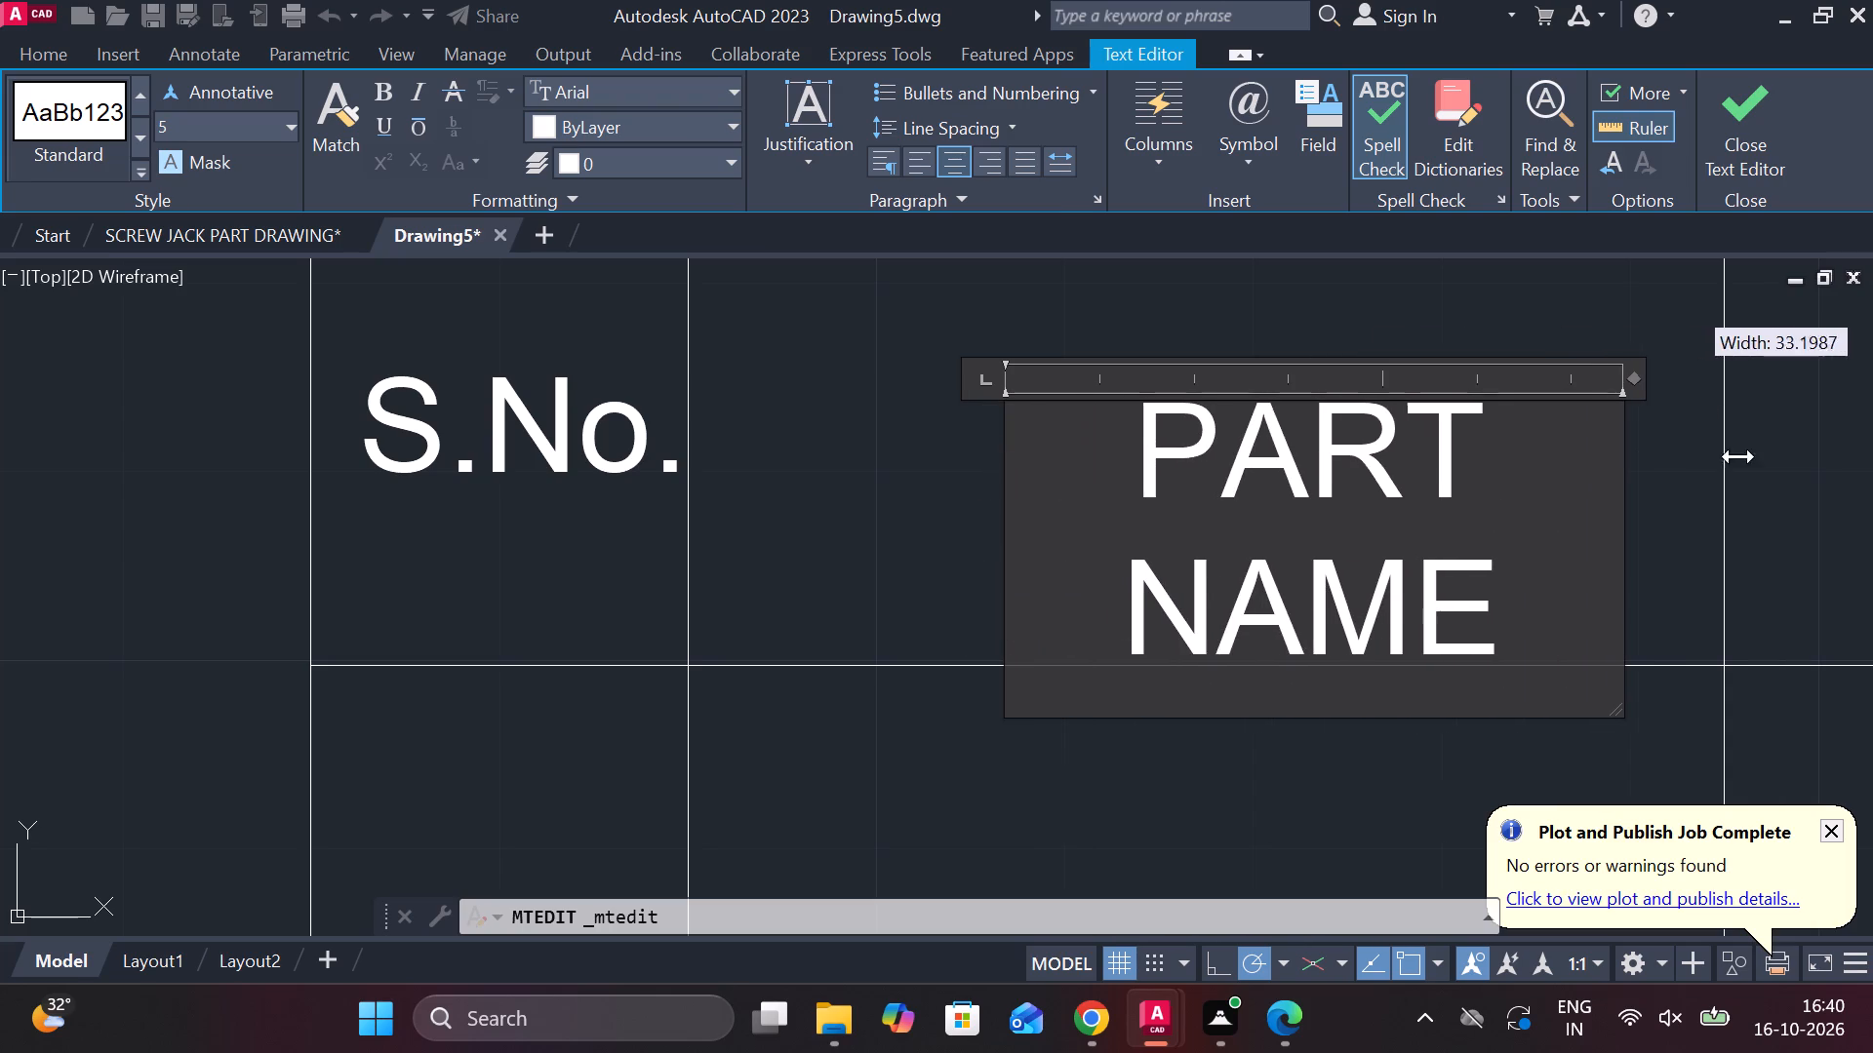
pyautogui.moveTo(1738, 456); pyautogui.dragTo(1841, 489)
pyautogui.moveTo(1827, 489); pyautogui.dragTo(1818, 489, button='middle')
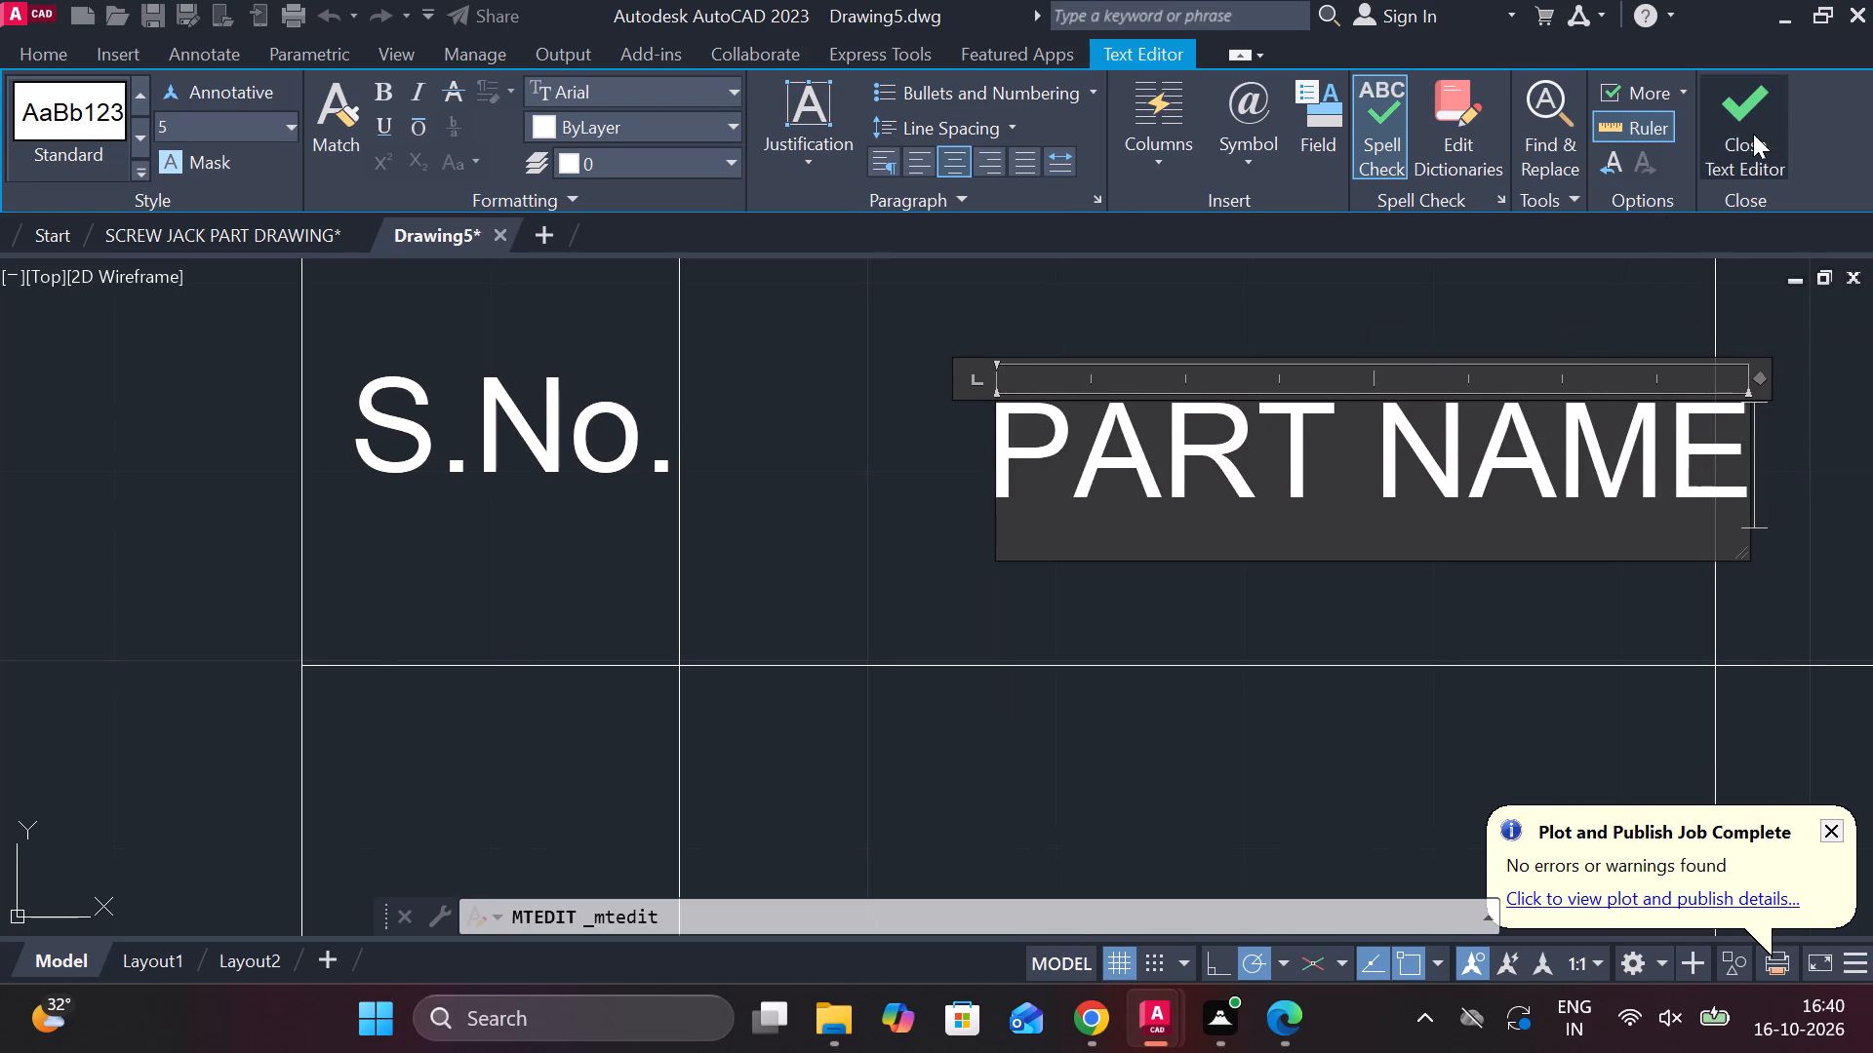
pyautogui.click(1753, 134)
# Move the "PART NAME" heading left so it sits between the vertical lines of the second header cell.
pyautogui.click(1362, 448)
pyautogui.click(1404, 446)
pyautogui.doubleClick(1404, 438)
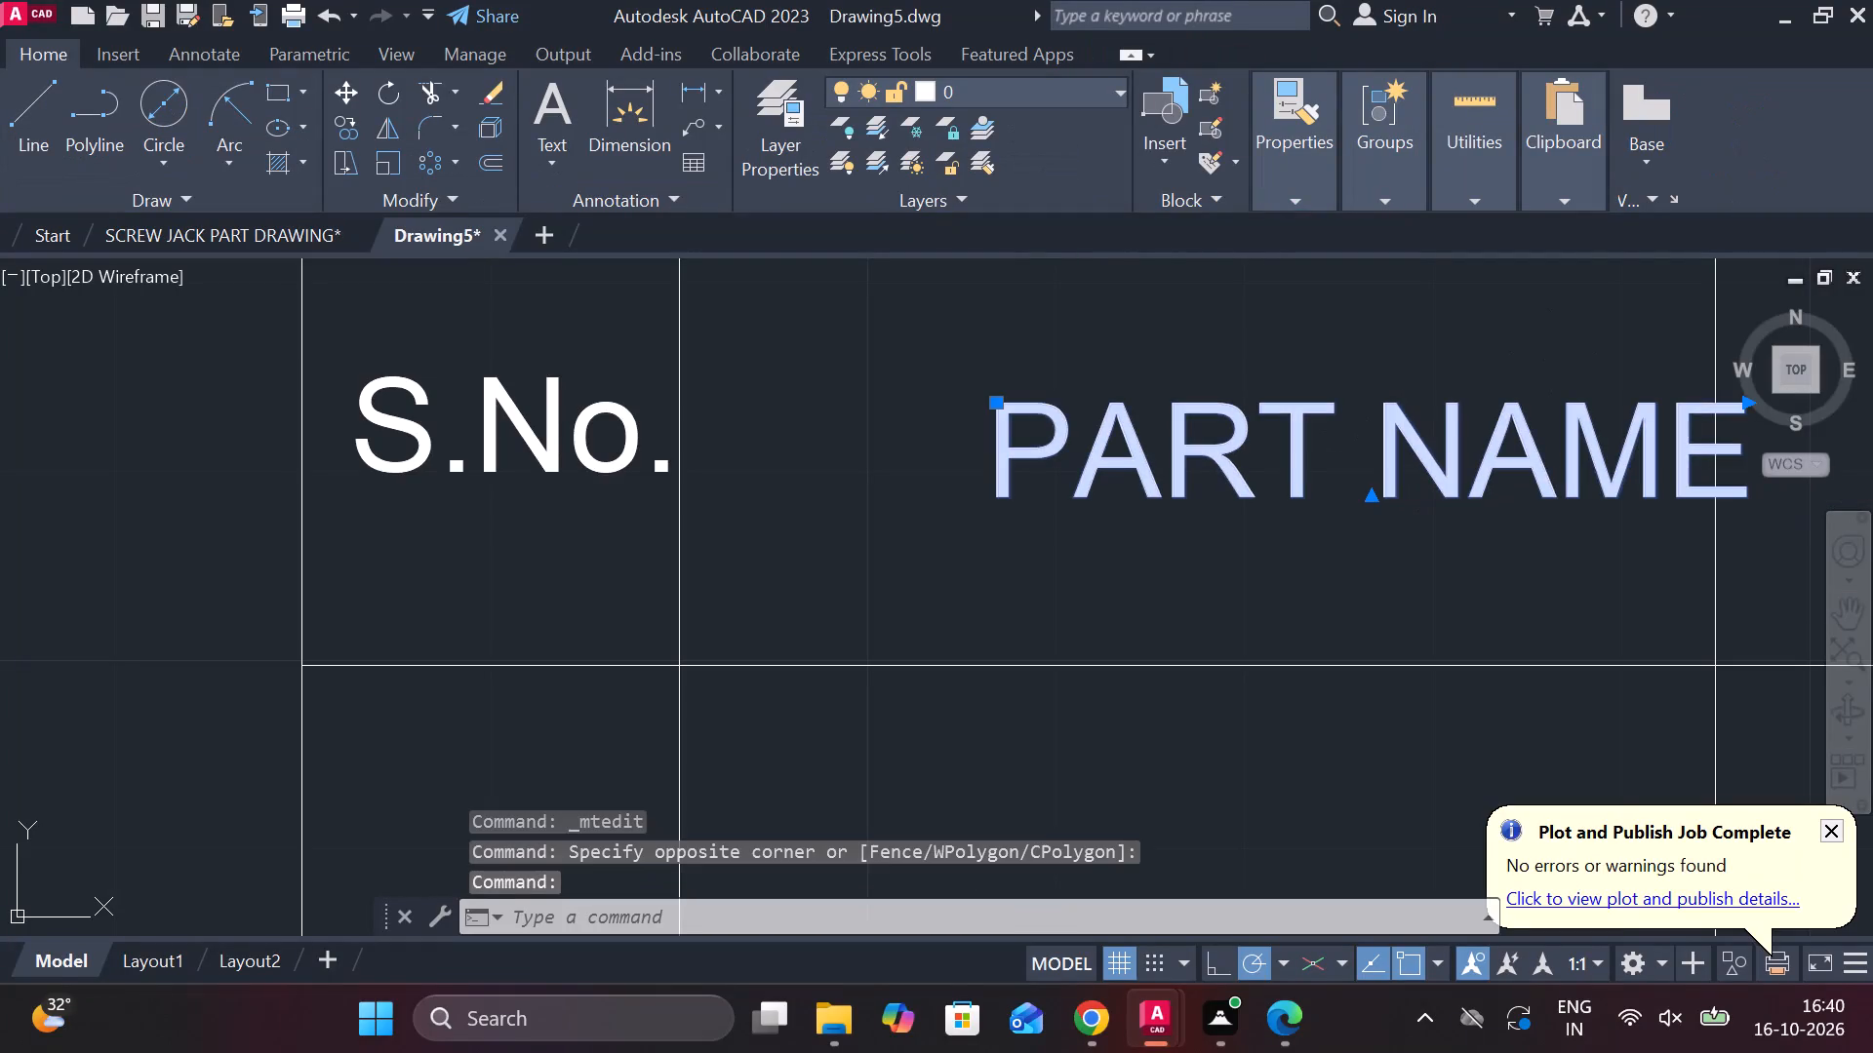
pyautogui.press('Escape')
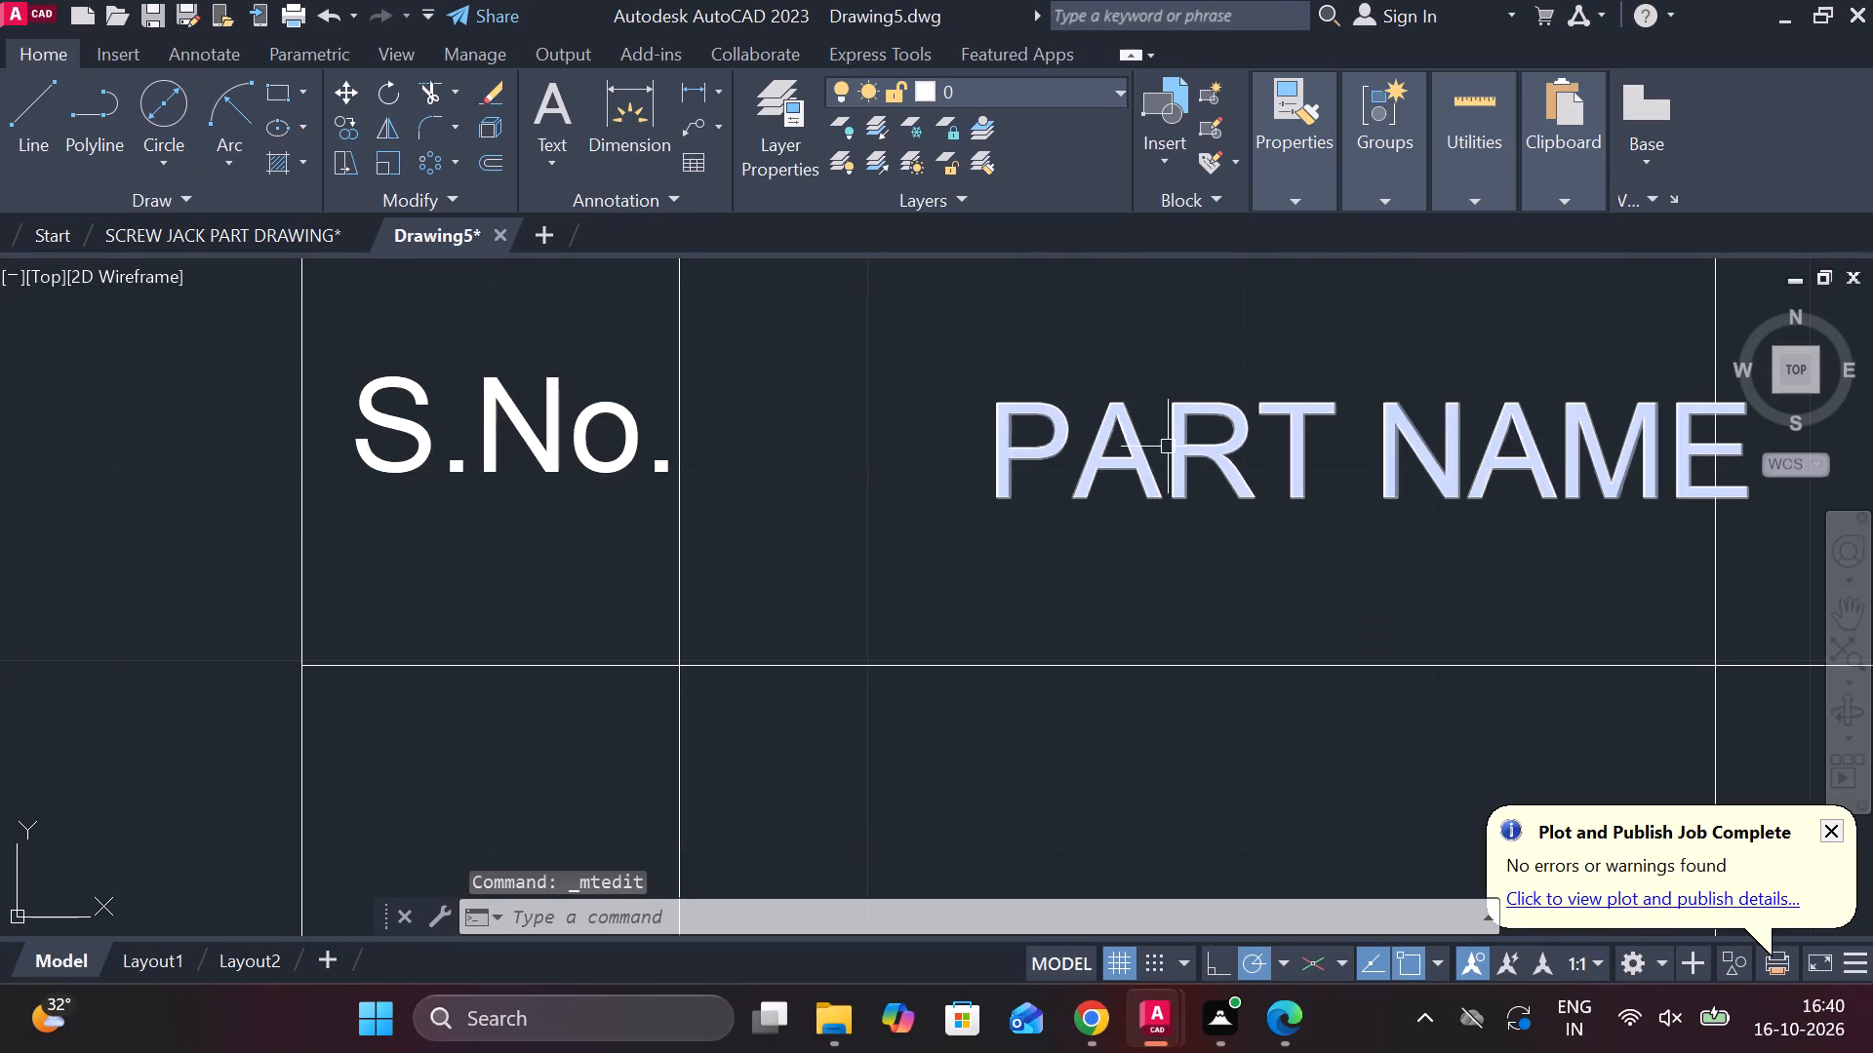
pyautogui.click(1169, 447)
pyautogui.click(994, 405)
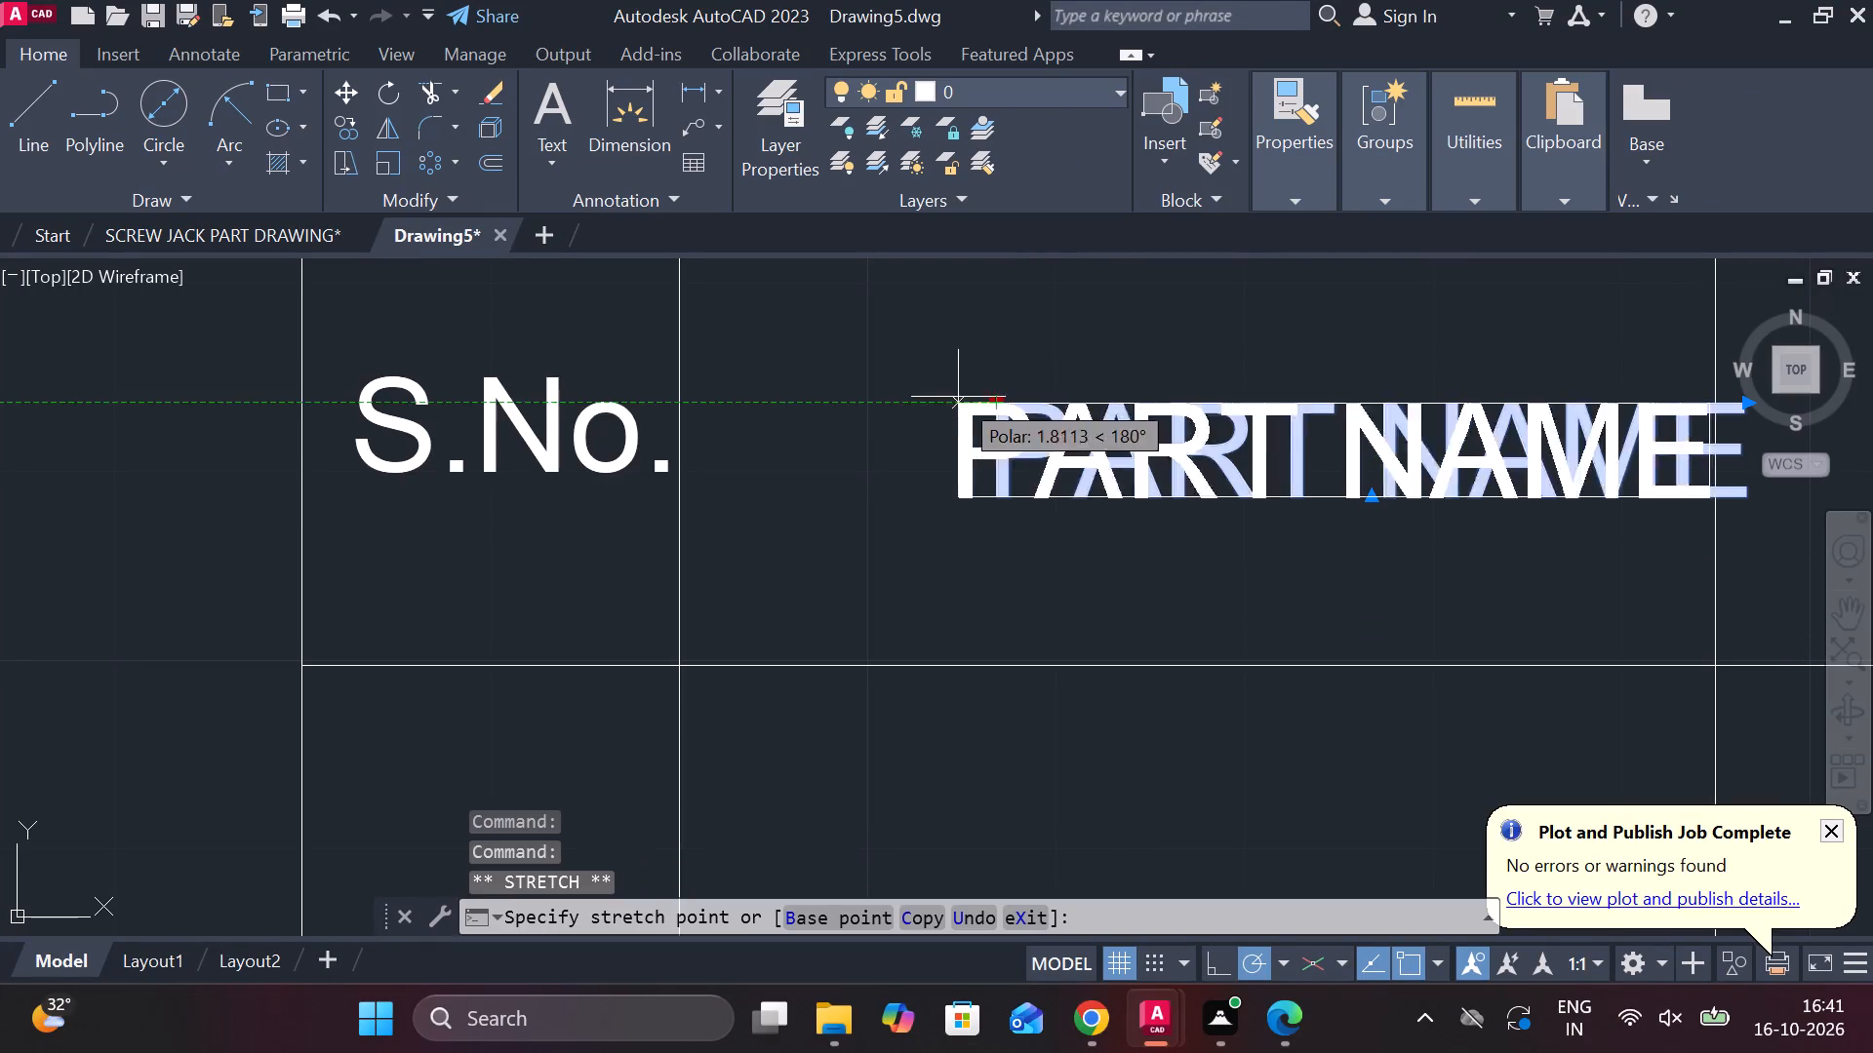
pyautogui.click(796, 383)
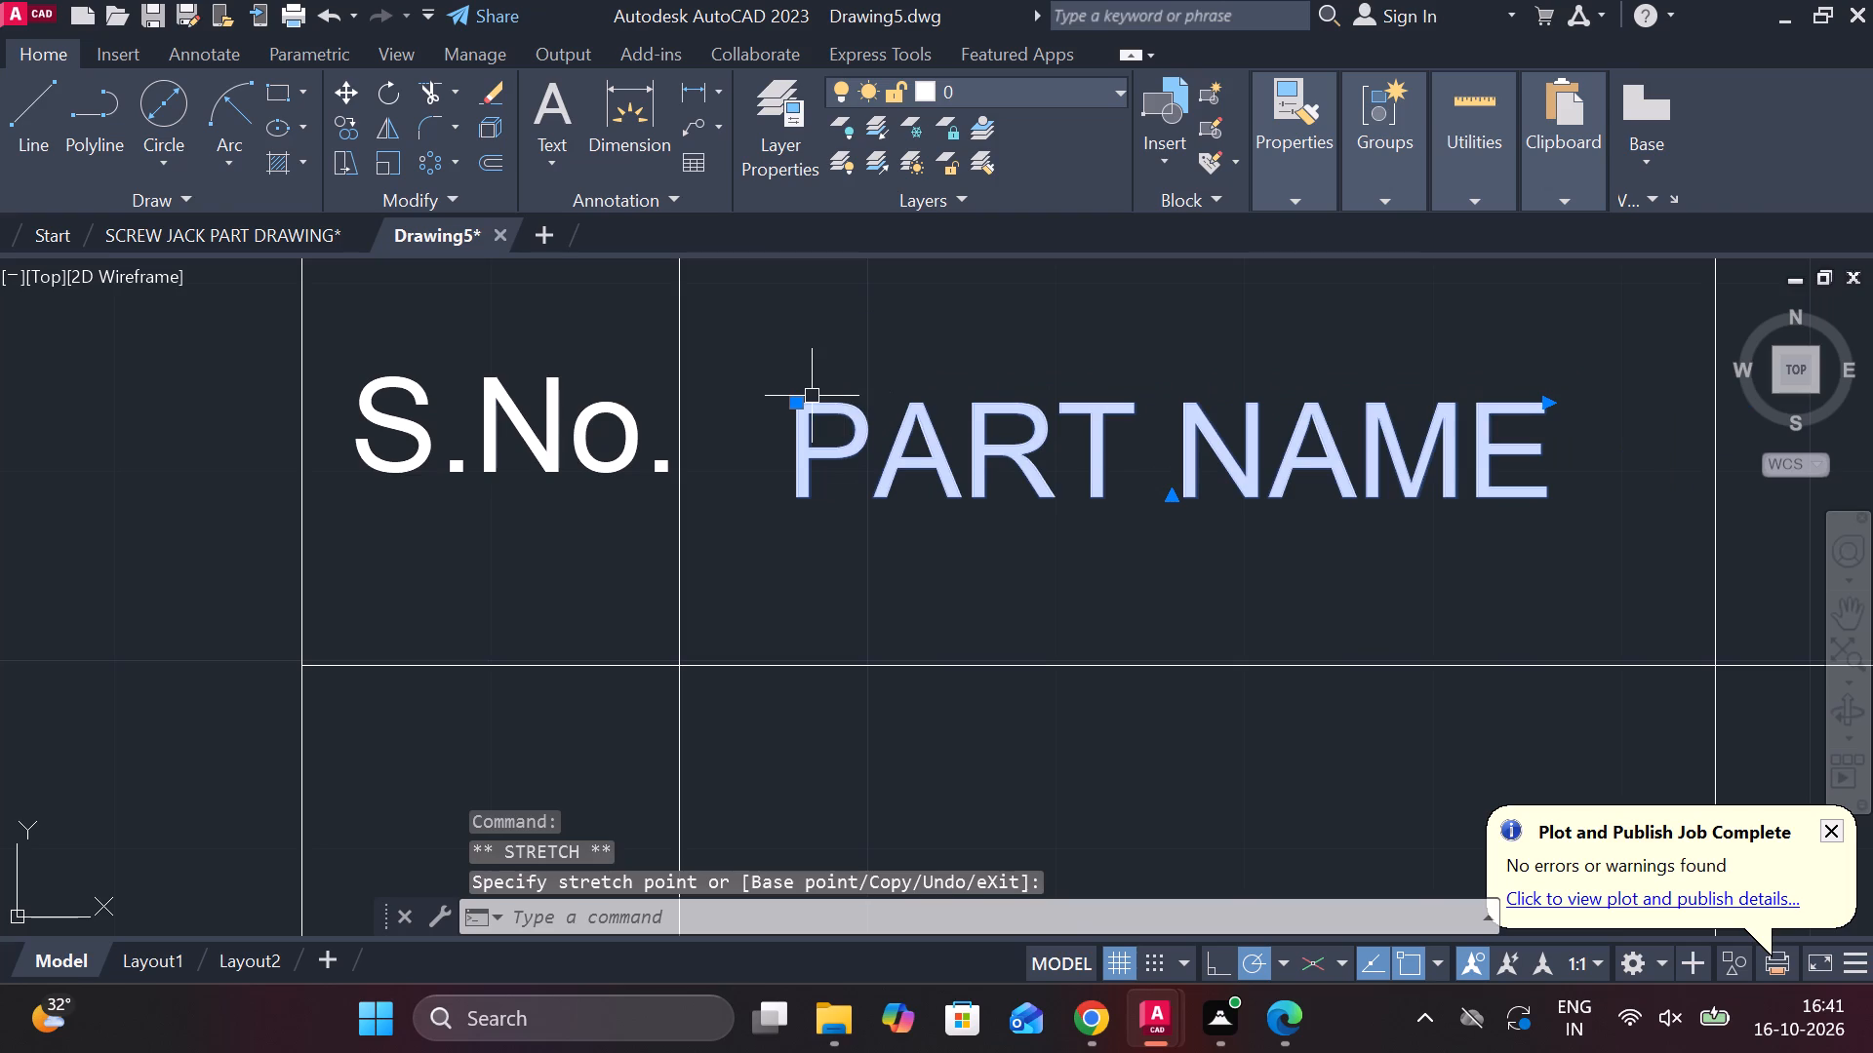
pyautogui.click(795, 401)
pyautogui.click(854, 401)
pyautogui.scroll(-2, 976, 407)
pyautogui.press('Escape')
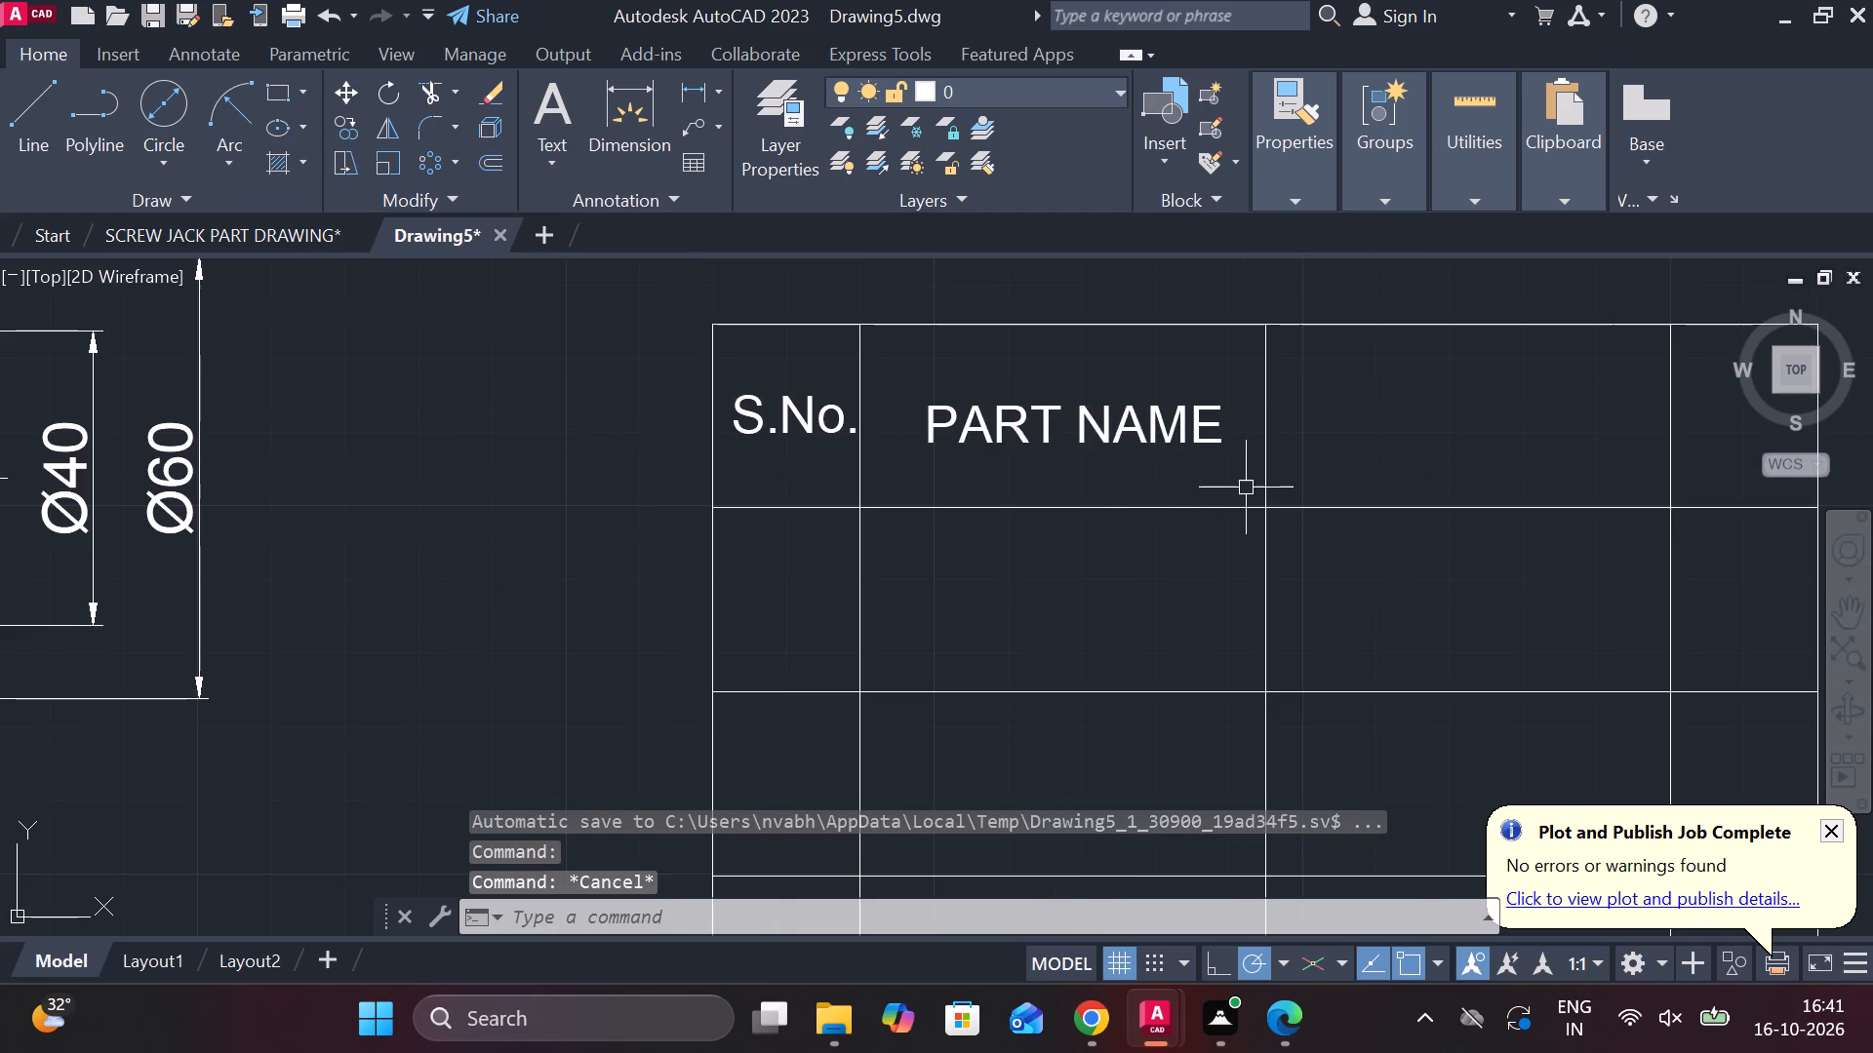
# Shift the "PART NAME" heading slightly further left to balance it within the second header cell.
pyautogui.click(1056, 405)
pyautogui.press('Escape')
pyautogui.scroll(1, 968, 408)
pyautogui.click(968, 408)
pyautogui.click(902, 408)
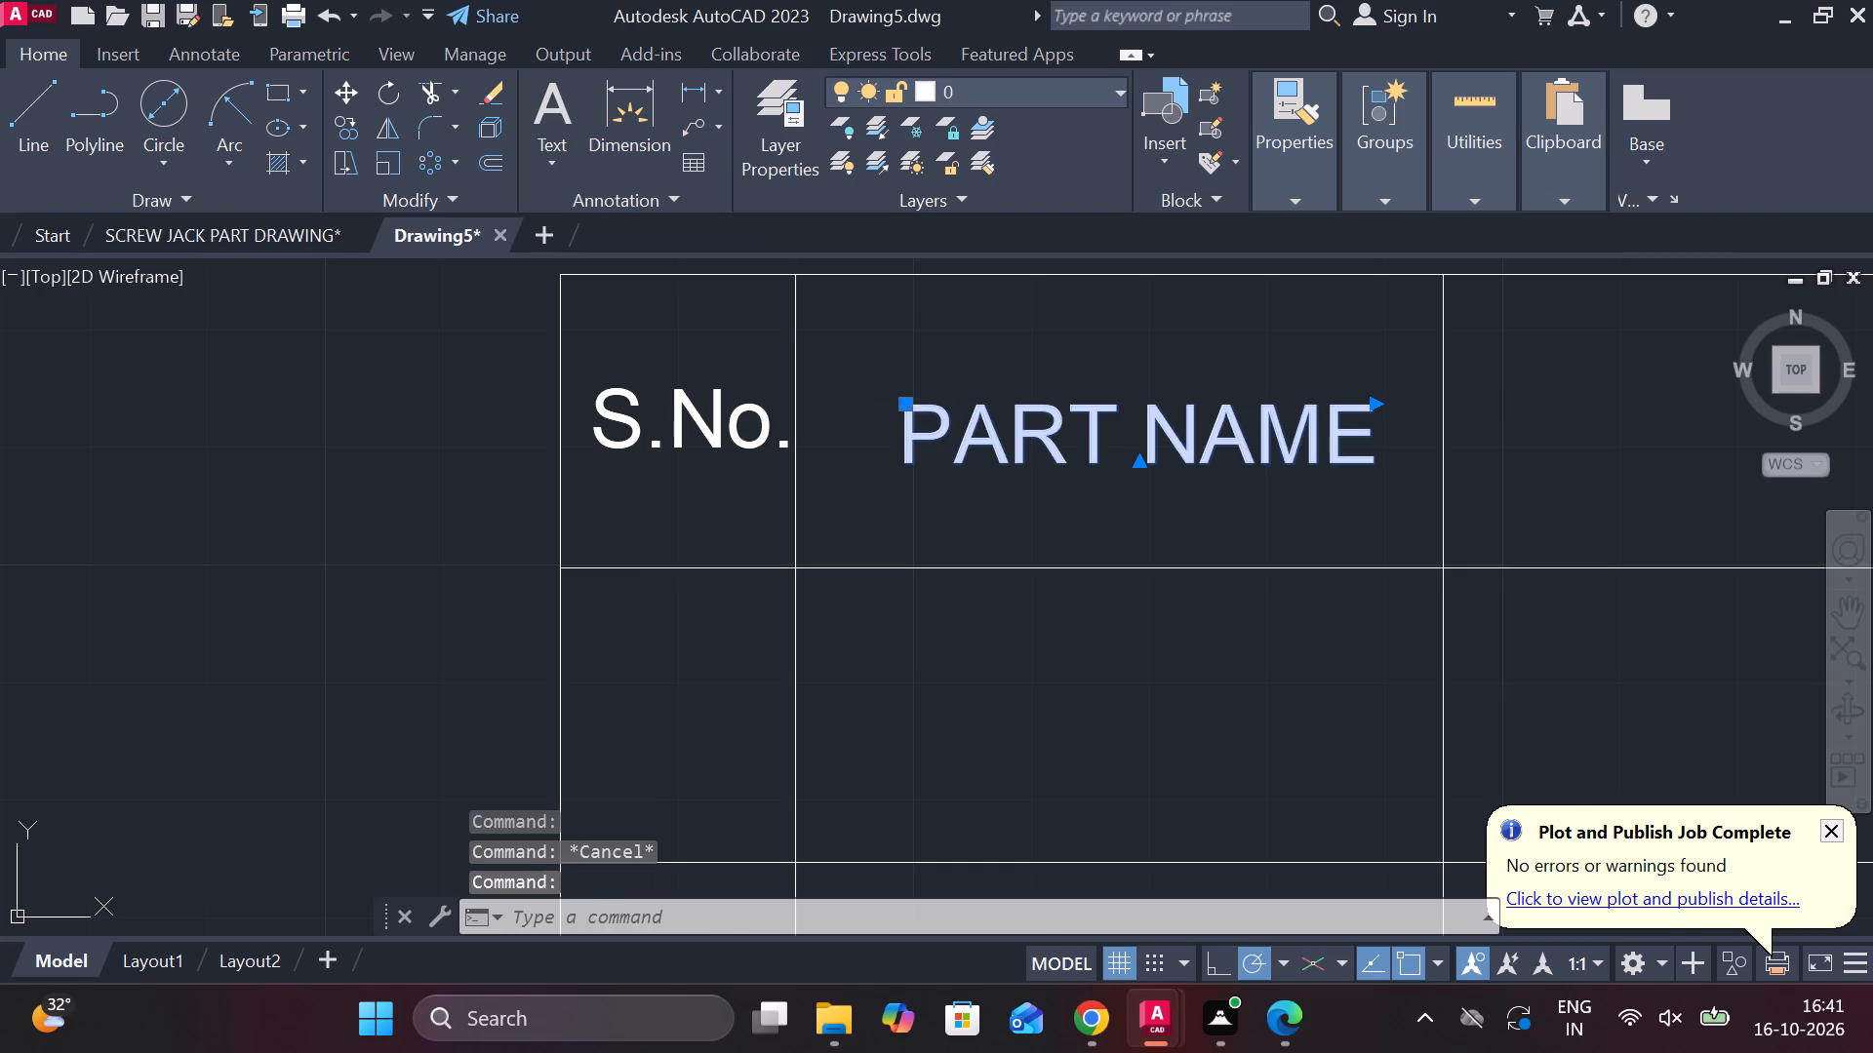
pyautogui.click(866, 408)
pyautogui.press('Escape')
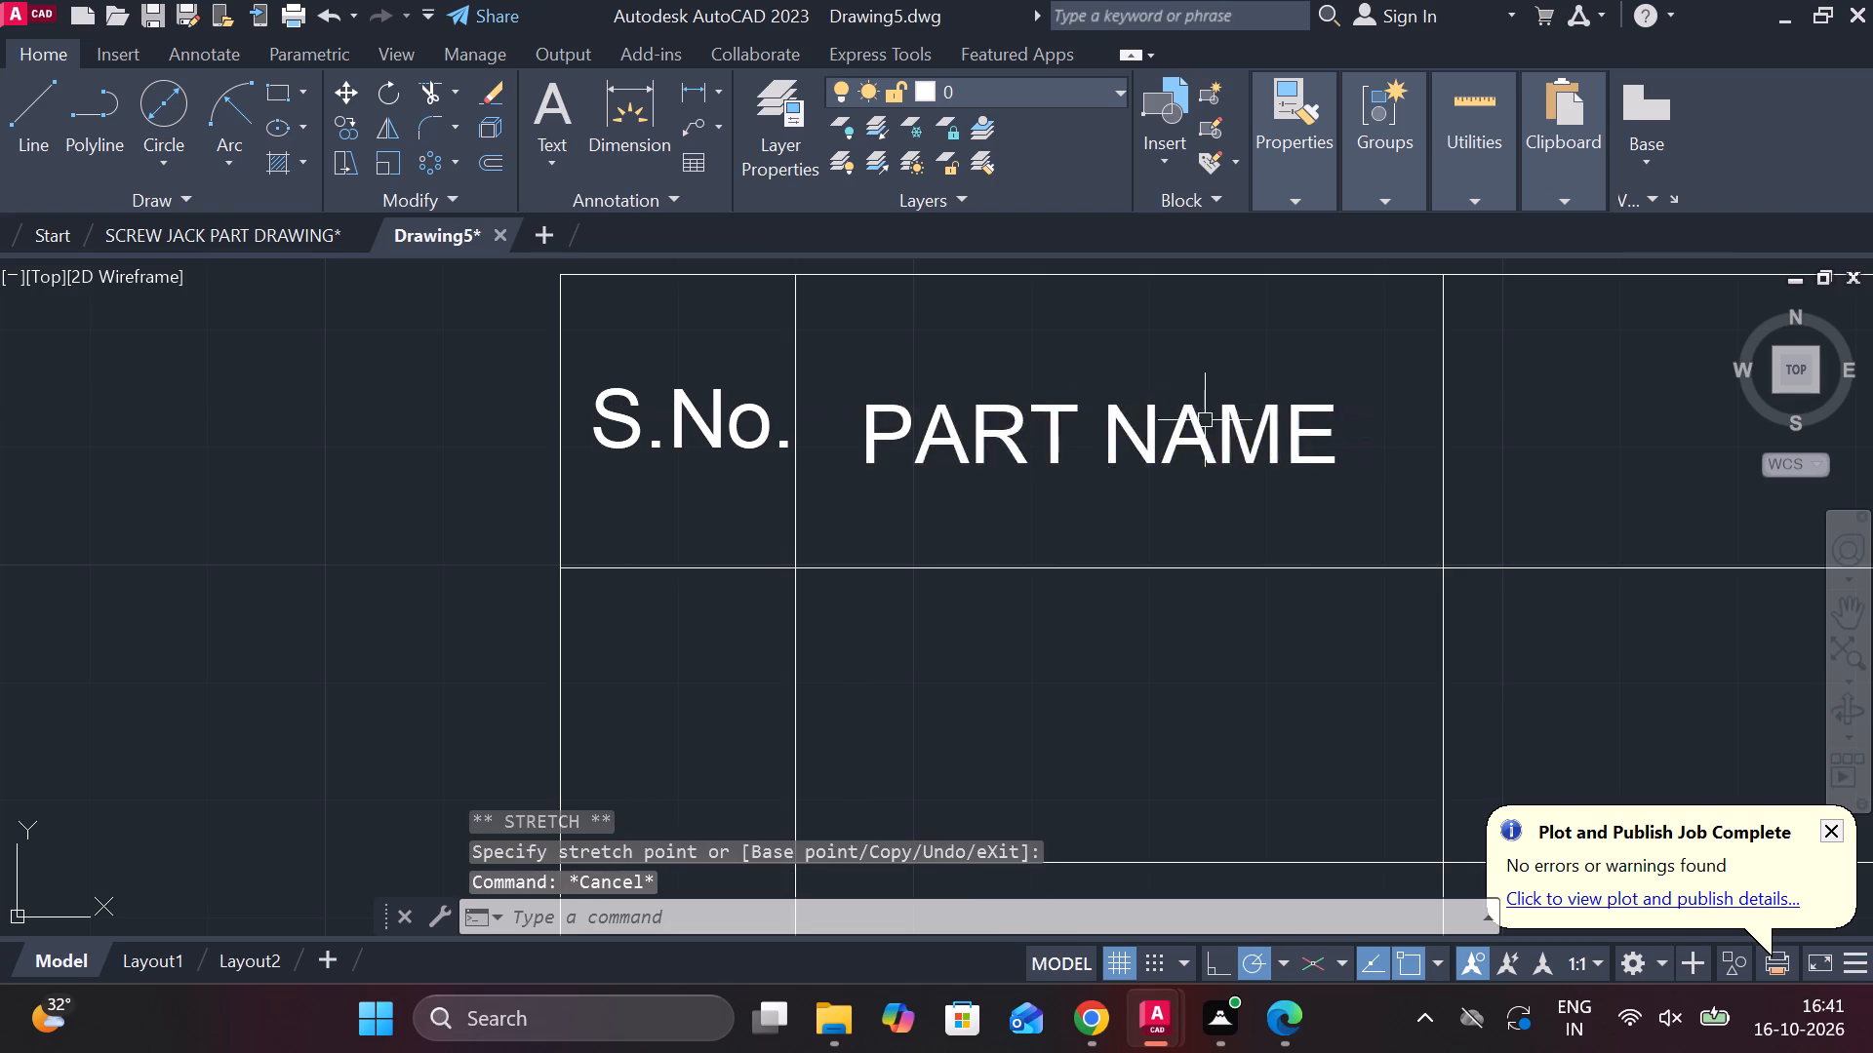
# Copy the "PART NAME" heading and paste it into the third cell of the table's top row.
pyautogui.scroll(-1, 1205, 426)
pyautogui.click(1205, 426)
pyautogui.moveTo(1240, 429); pyautogui.dragTo(1004, 435, button='middle')
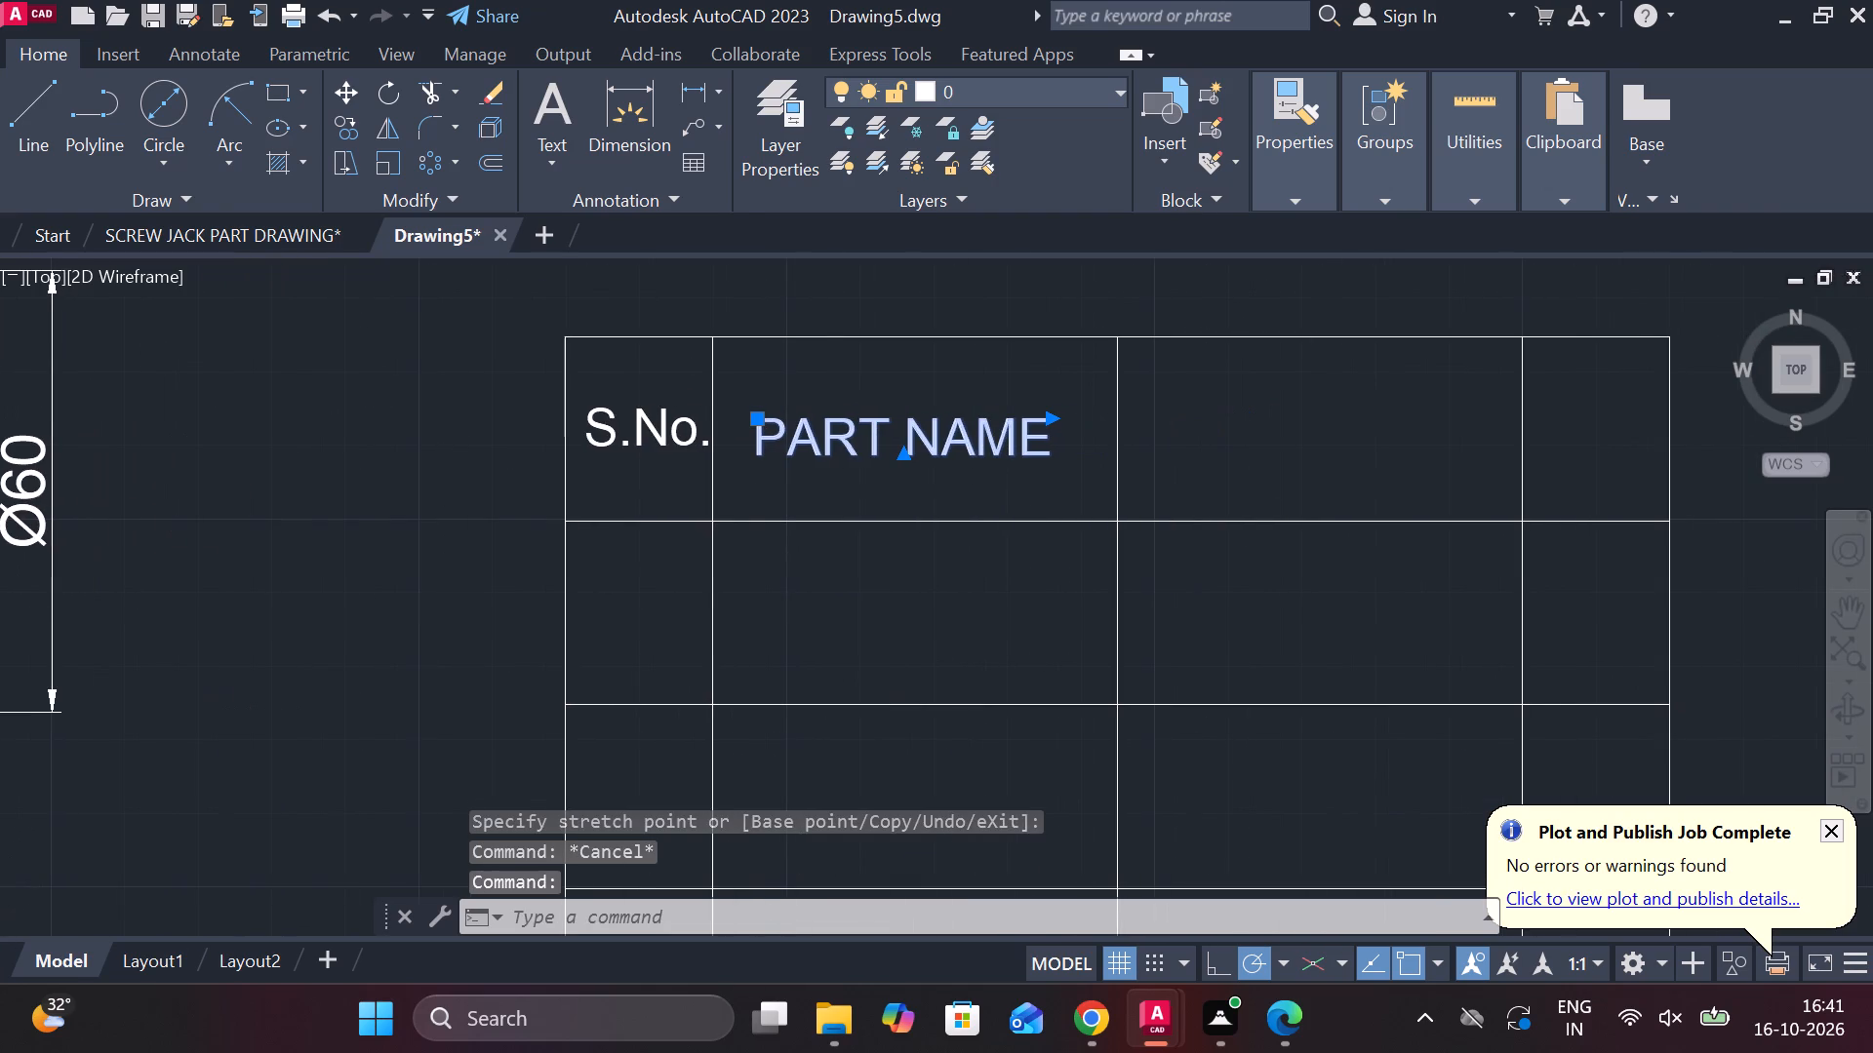
pyautogui.hotkey('ctrl', 'c')
pyautogui.hotkey('ctrl', 'v')
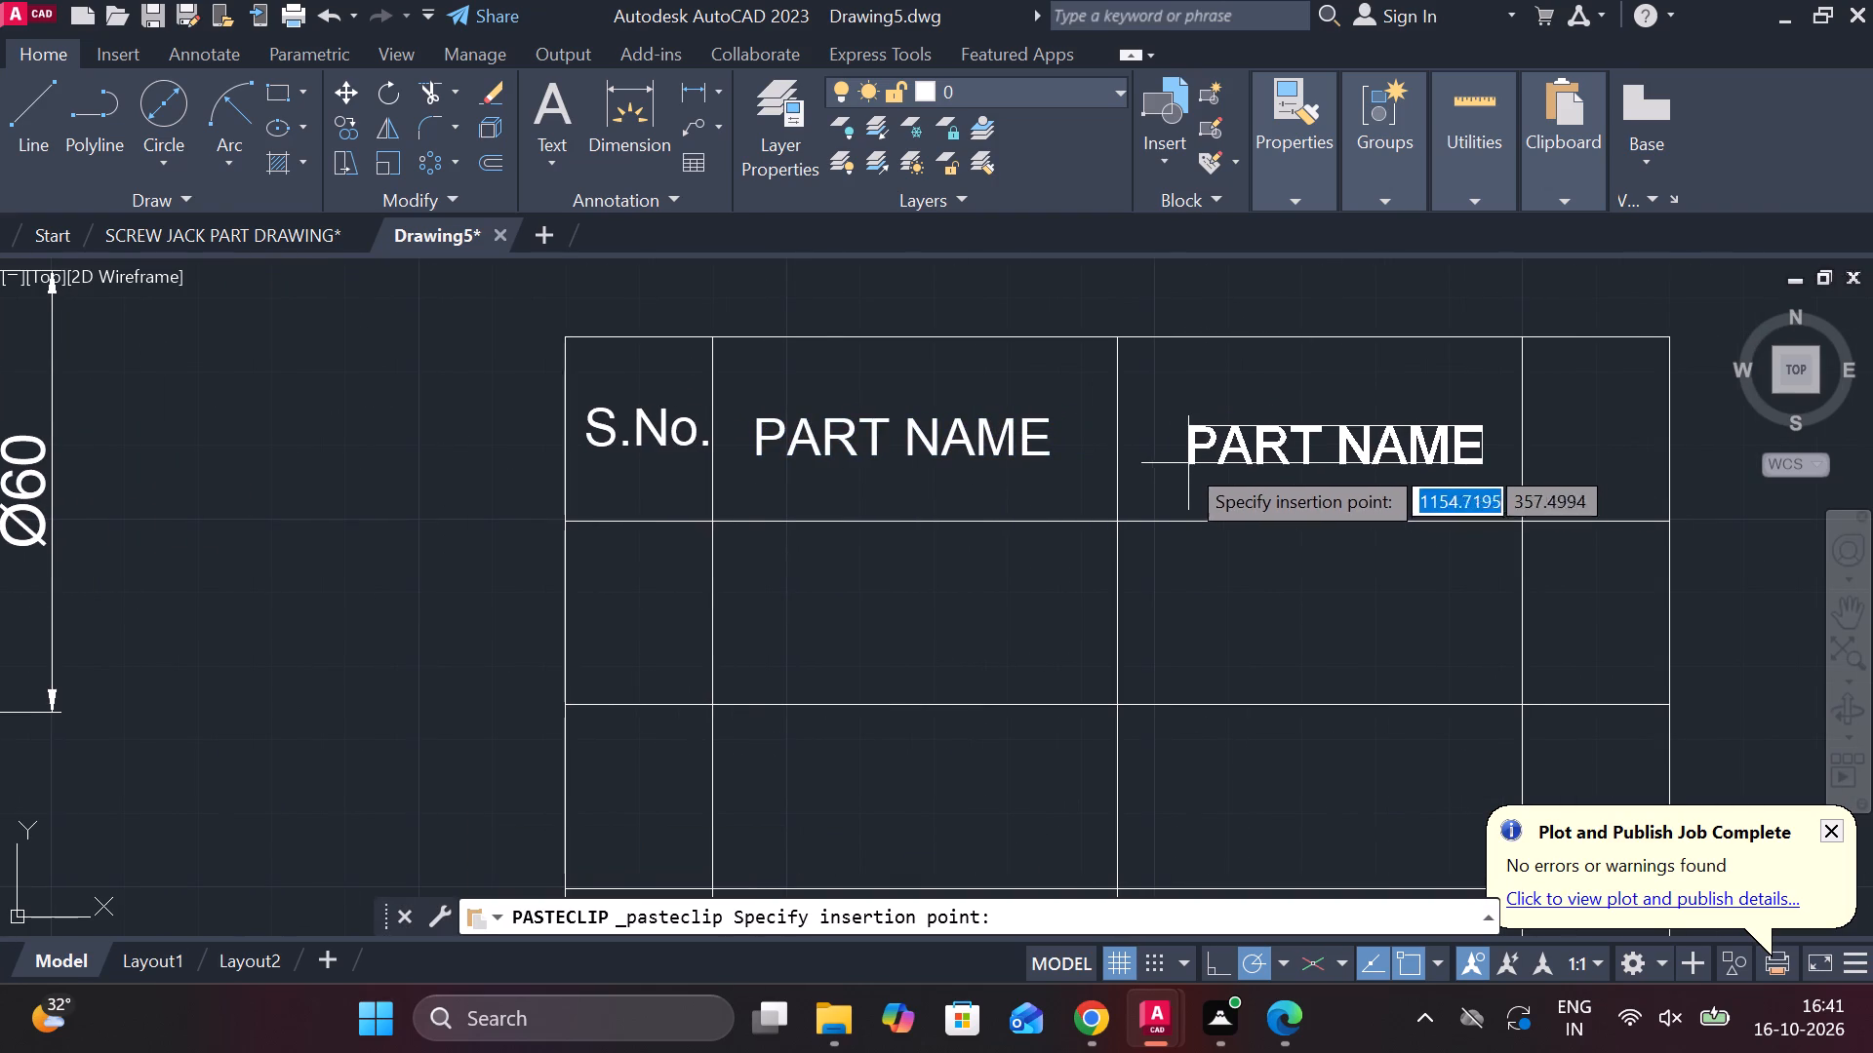
pyautogui.click(1168, 448)
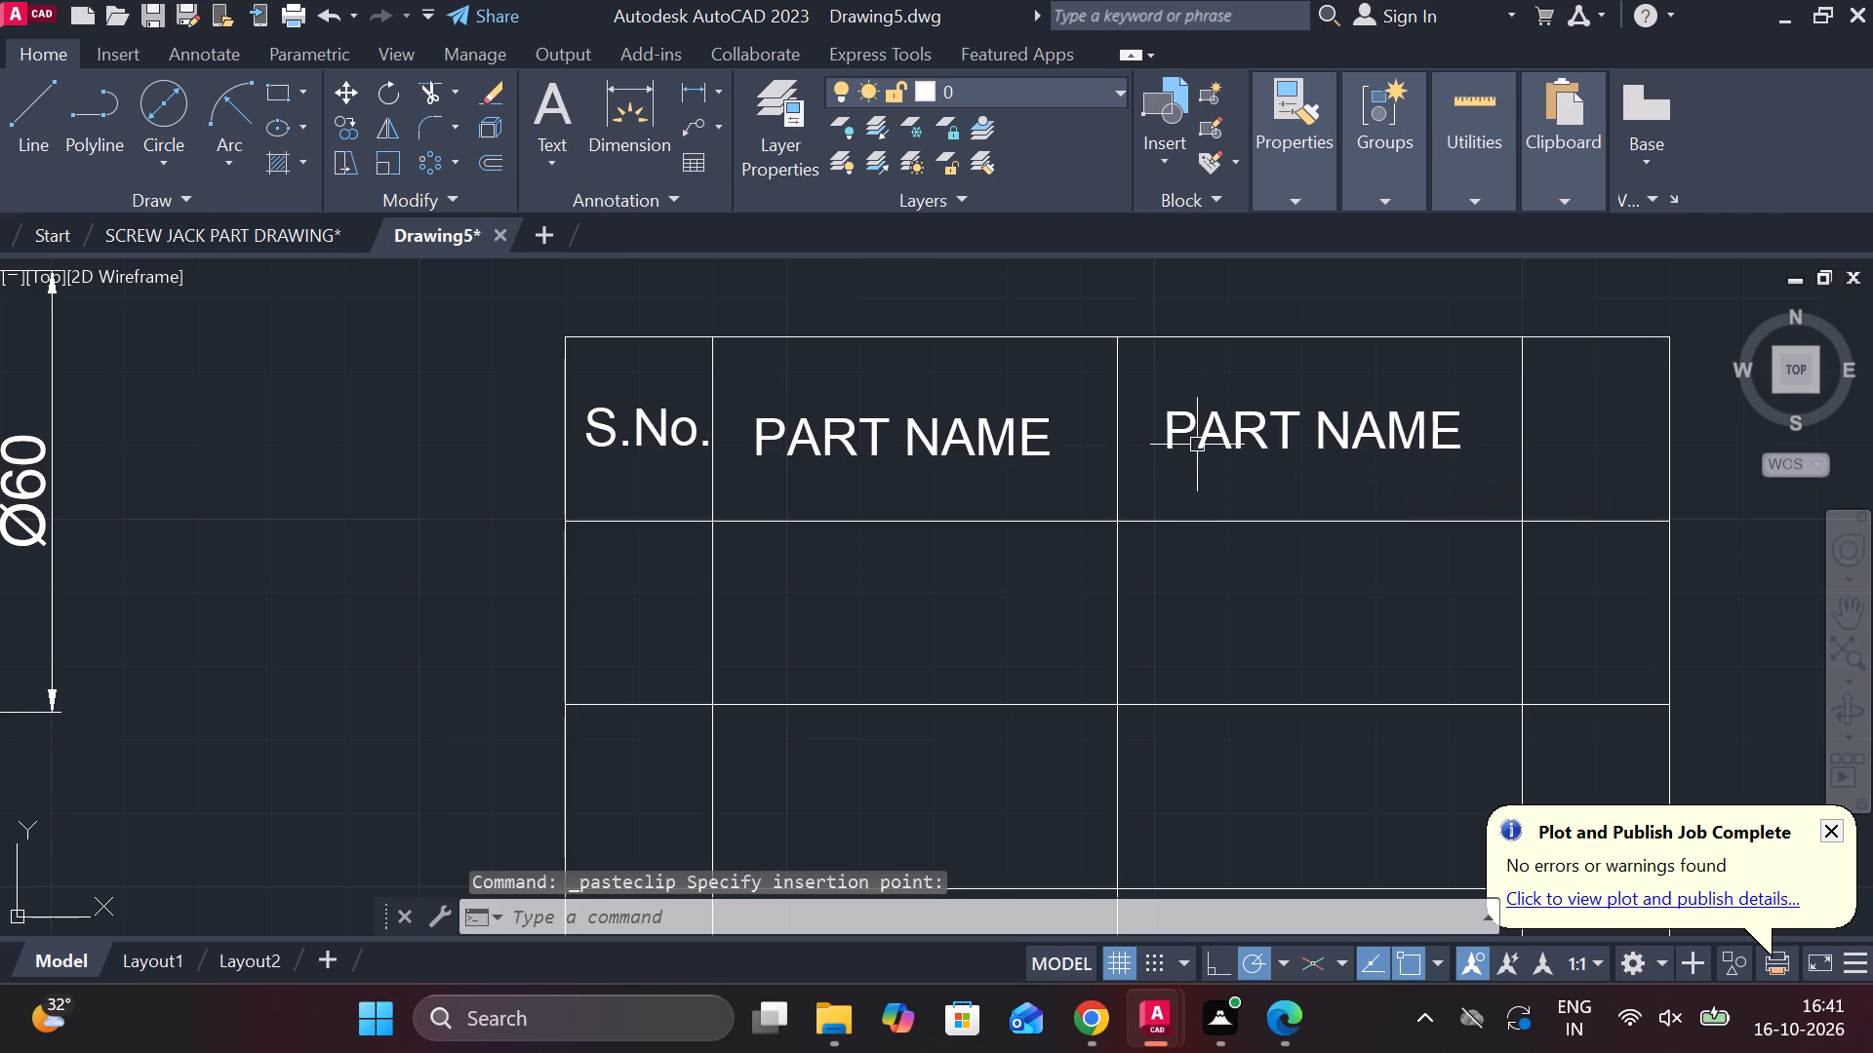
# Replace the copied "PART NAME" text in the third header cell with "MATERIAL".
pyautogui.doubleClick(1197, 435)
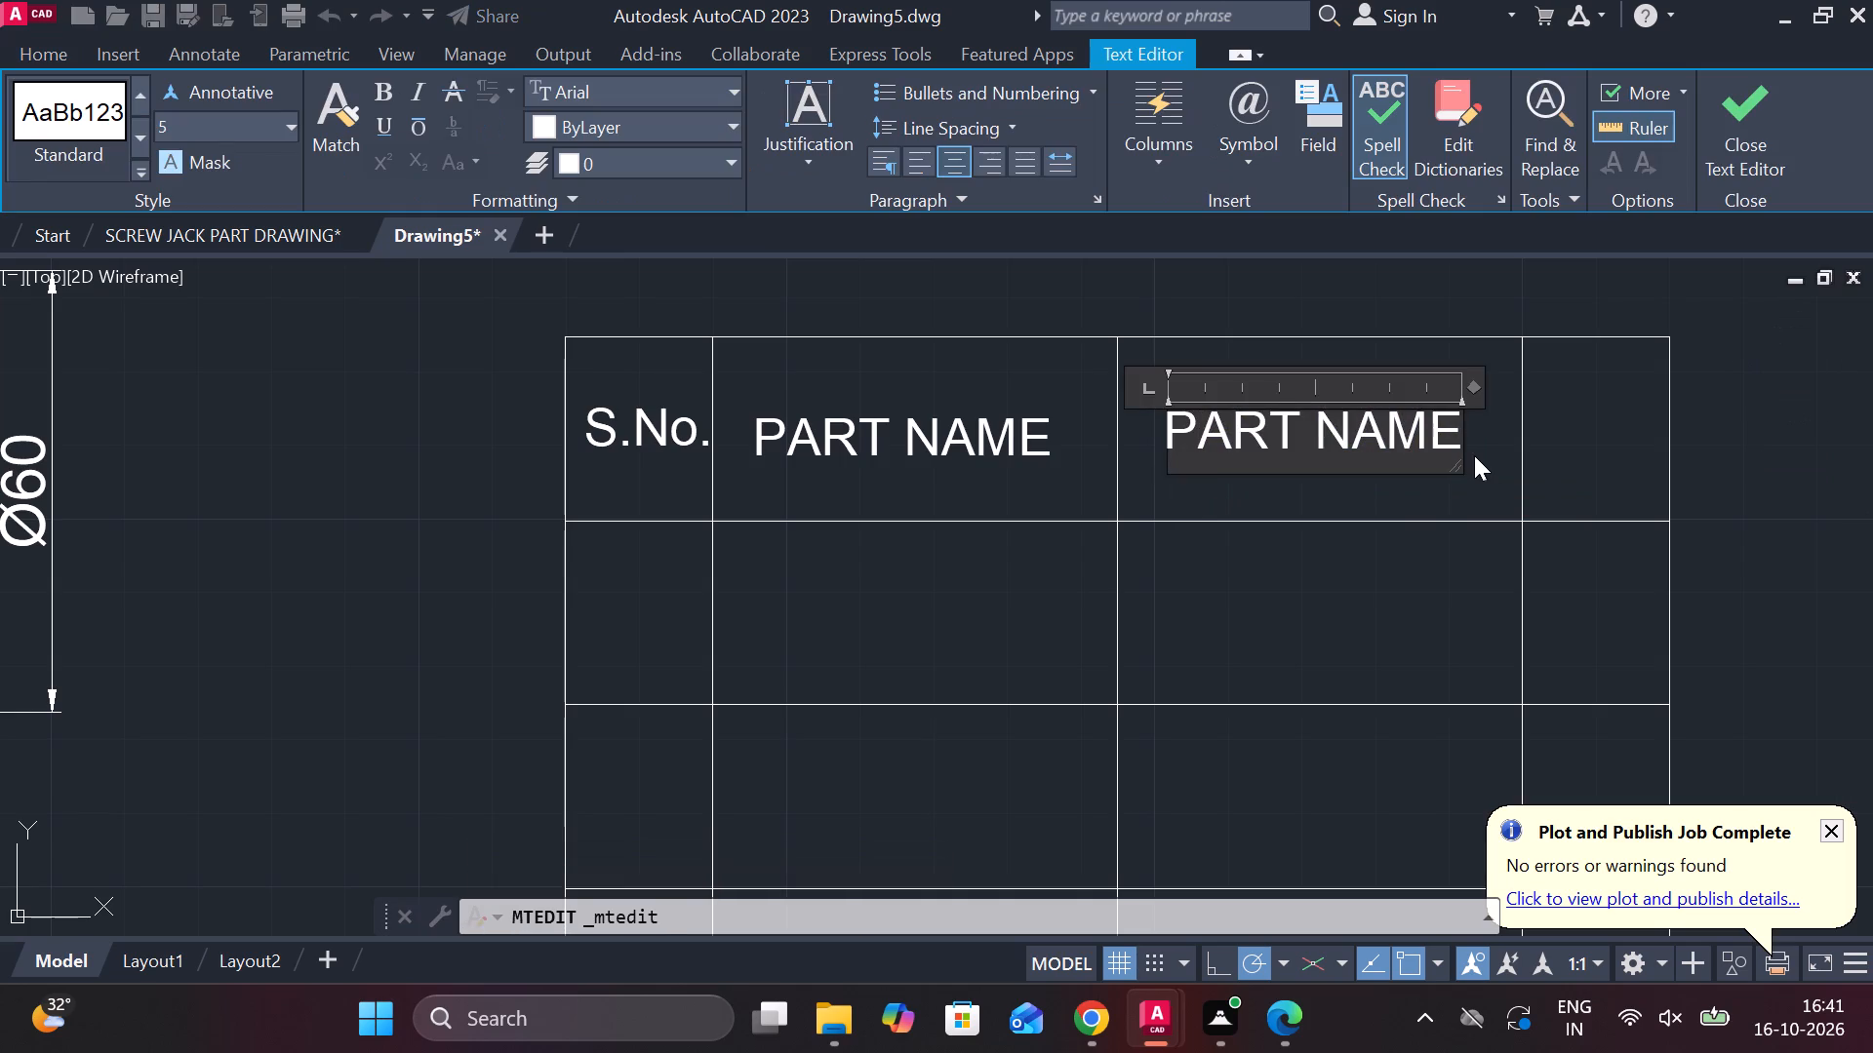
pyautogui.press('Right')
pyautogui.press('Right')
pyautogui.press('Right')
pyautogui.press('Right')
pyautogui.press('Right')
pyautogui.press('Right')
pyautogui.press('Right')
pyautogui.press('Right')
pyautogui.press('Right')
pyautogui.press('BackSpace')
pyautogui.press('BackSpace')
pyautogui.press('BackSpace')
pyautogui.press('BackSpace')
pyautogui.press('BackSpace')
pyautogui.press('BackSpace')
pyautogui.press('BackSpace')
pyautogui.press('BackSpace')
pyautogui.press('BackSpace')
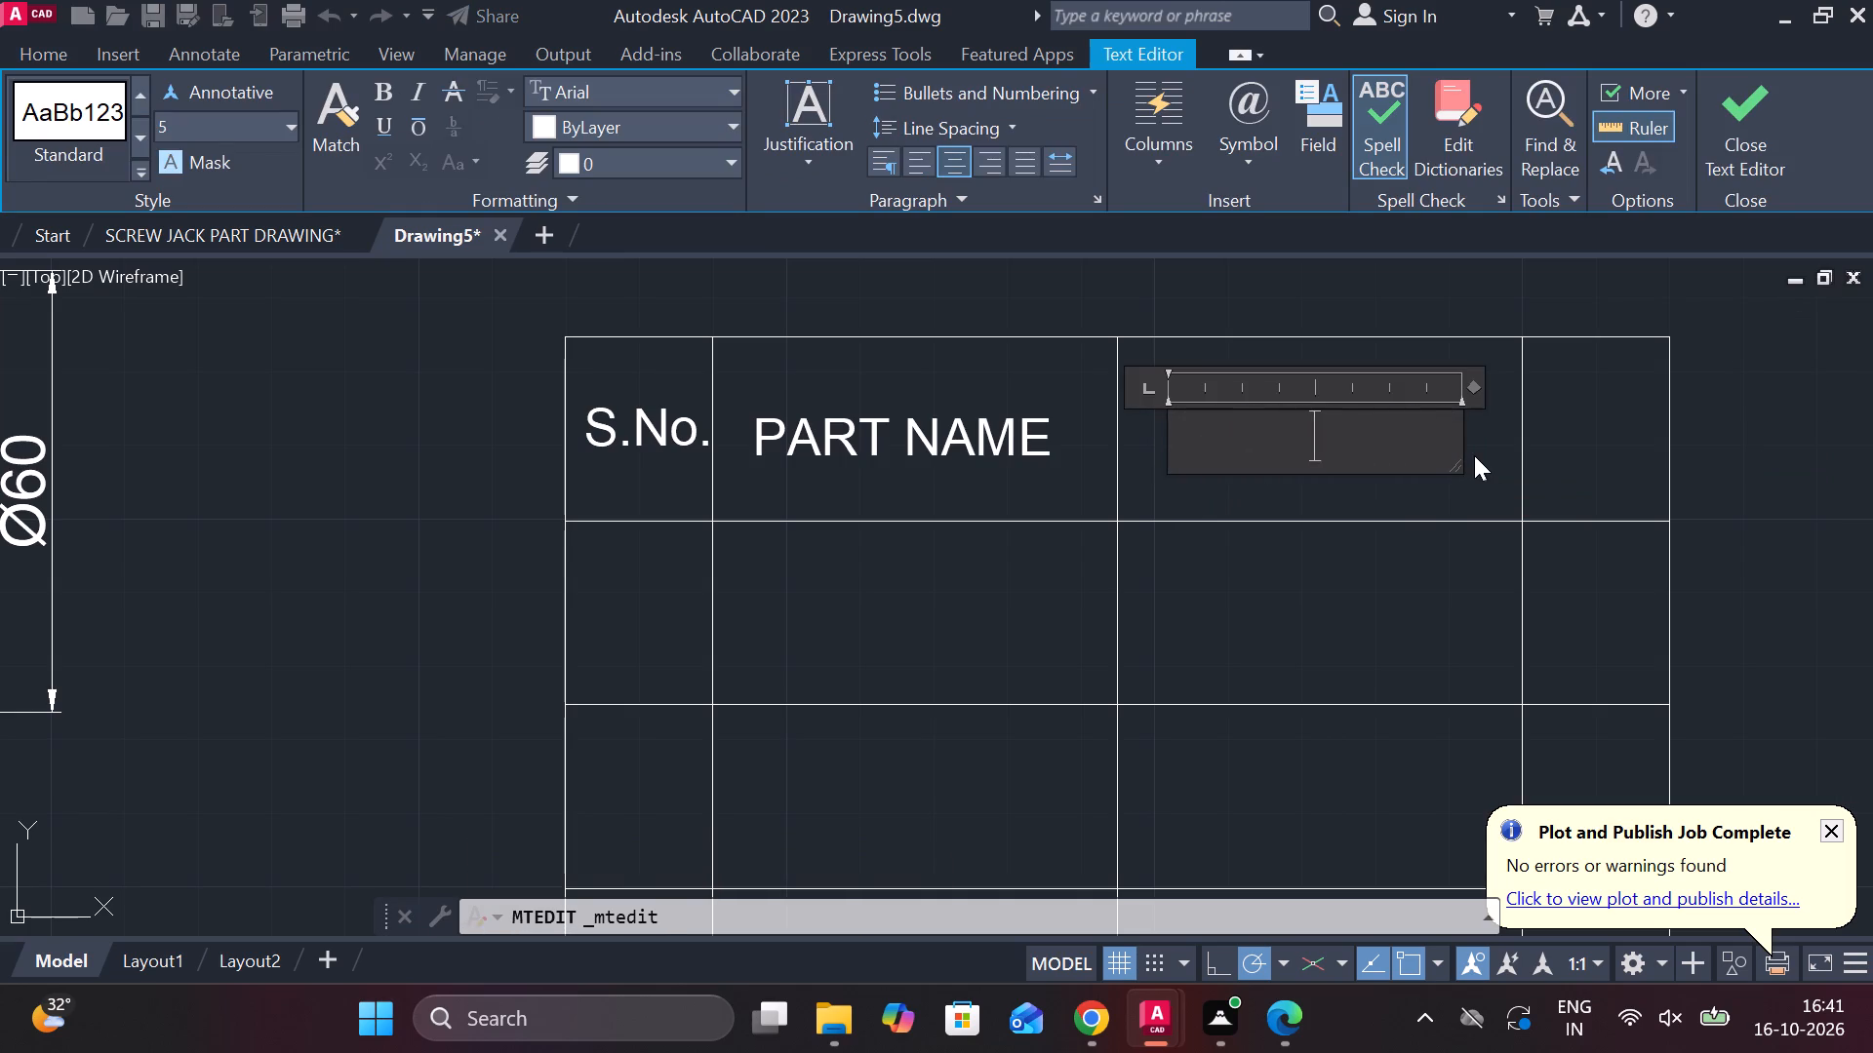
pyautogui.press(',')
pyautogui.press('BackSpace')
pyautogui.press(',')
pyautogui.press('BackSpace')
pyautogui.write('MA')
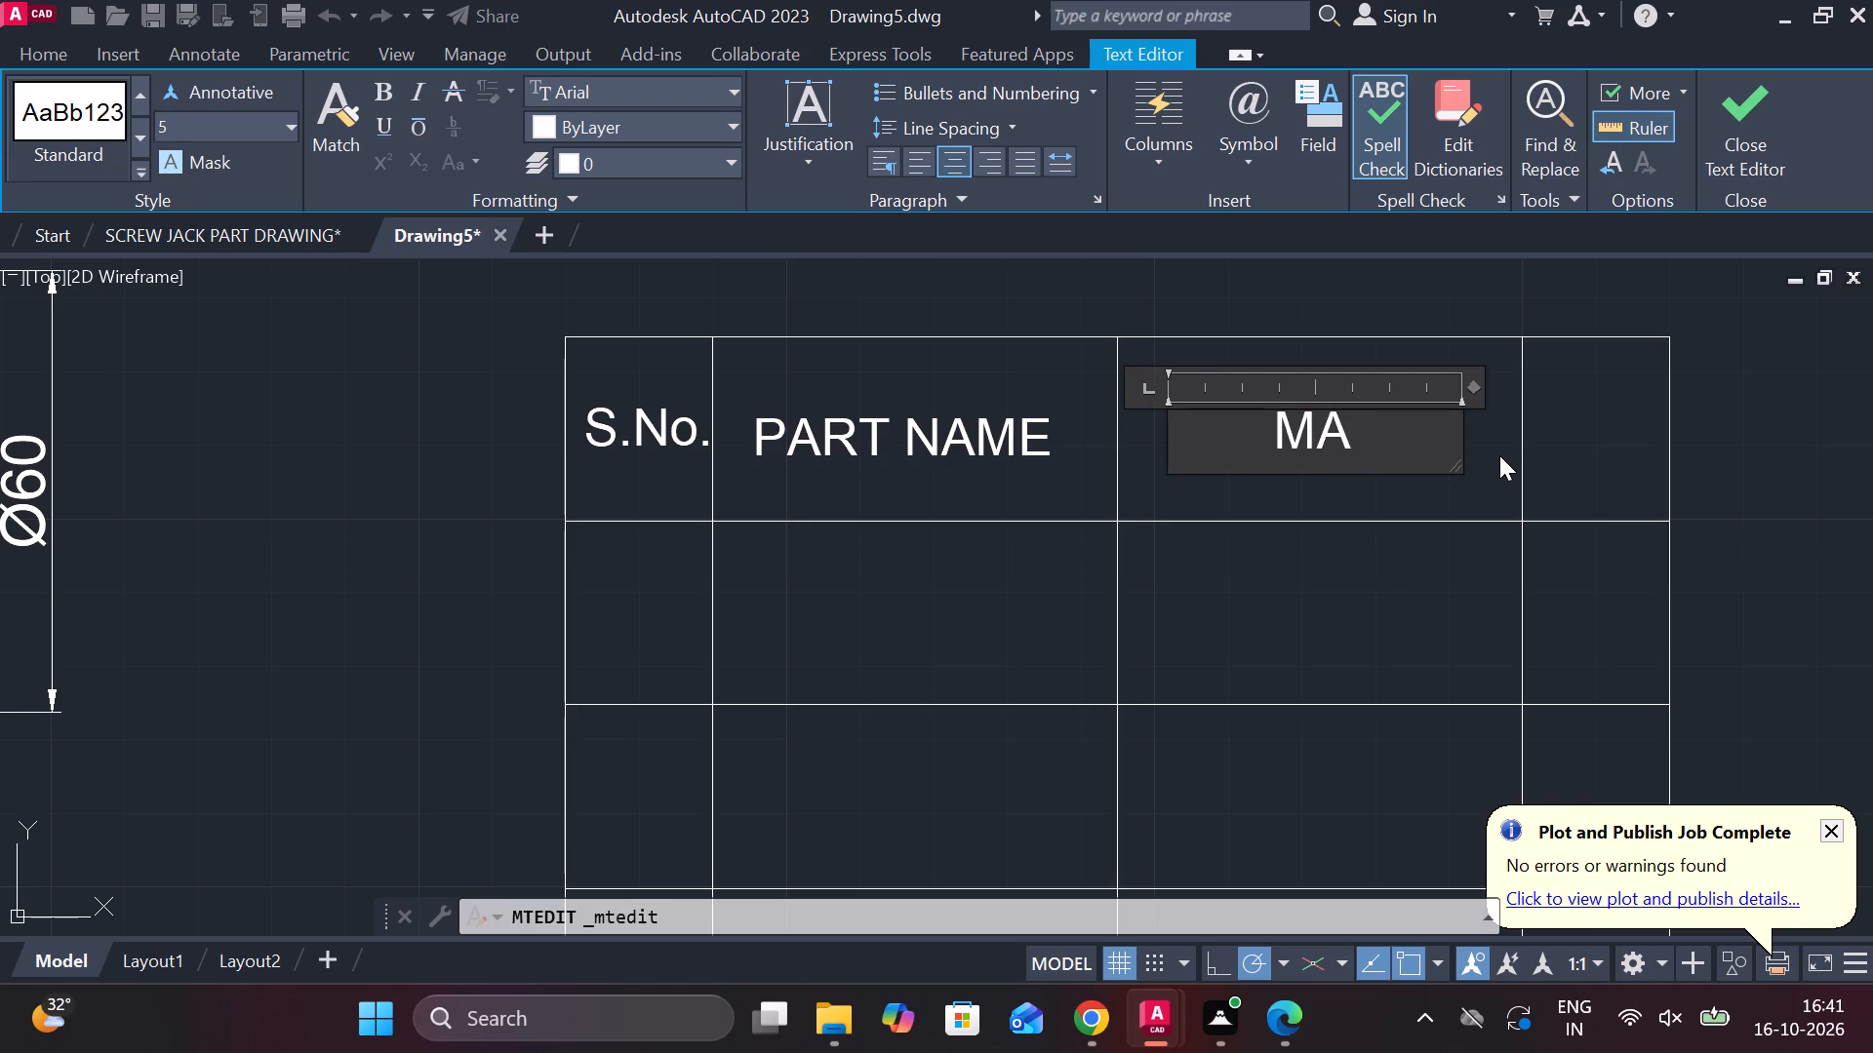
pyautogui.write('TERIAL')
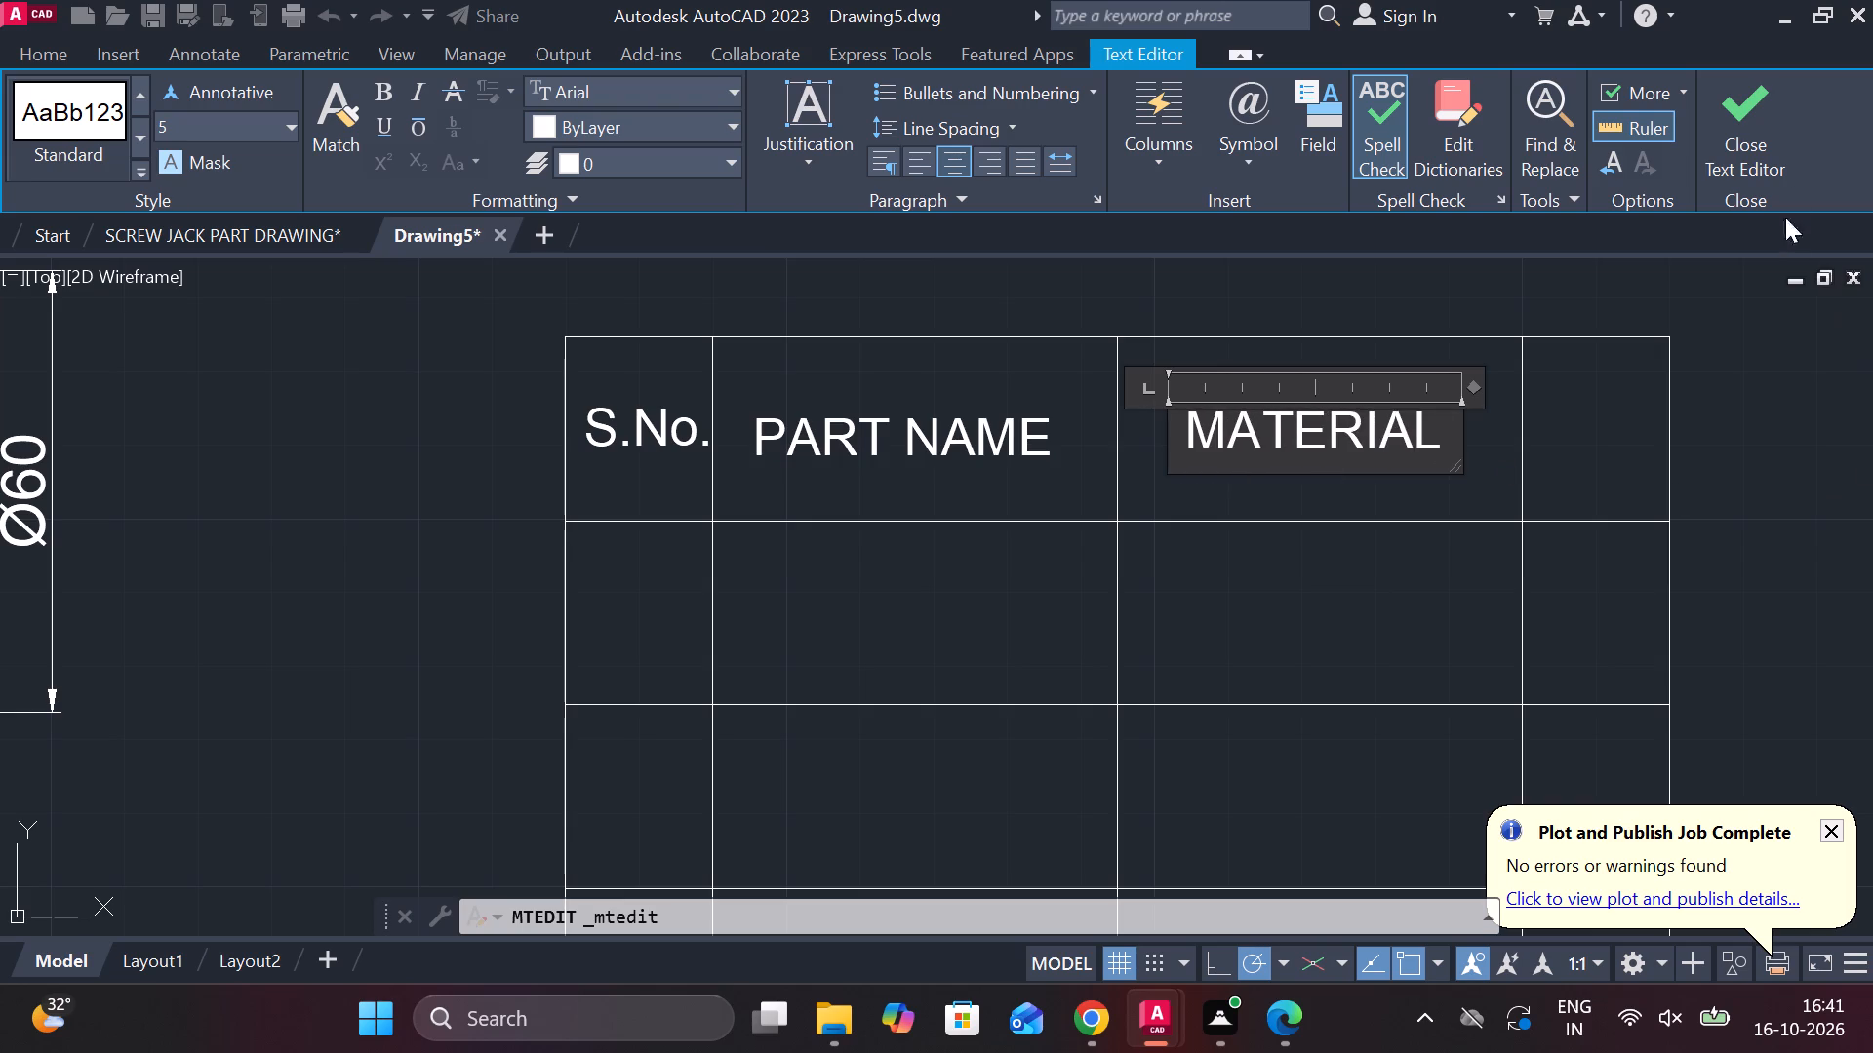
pyautogui.click(1754, 137)
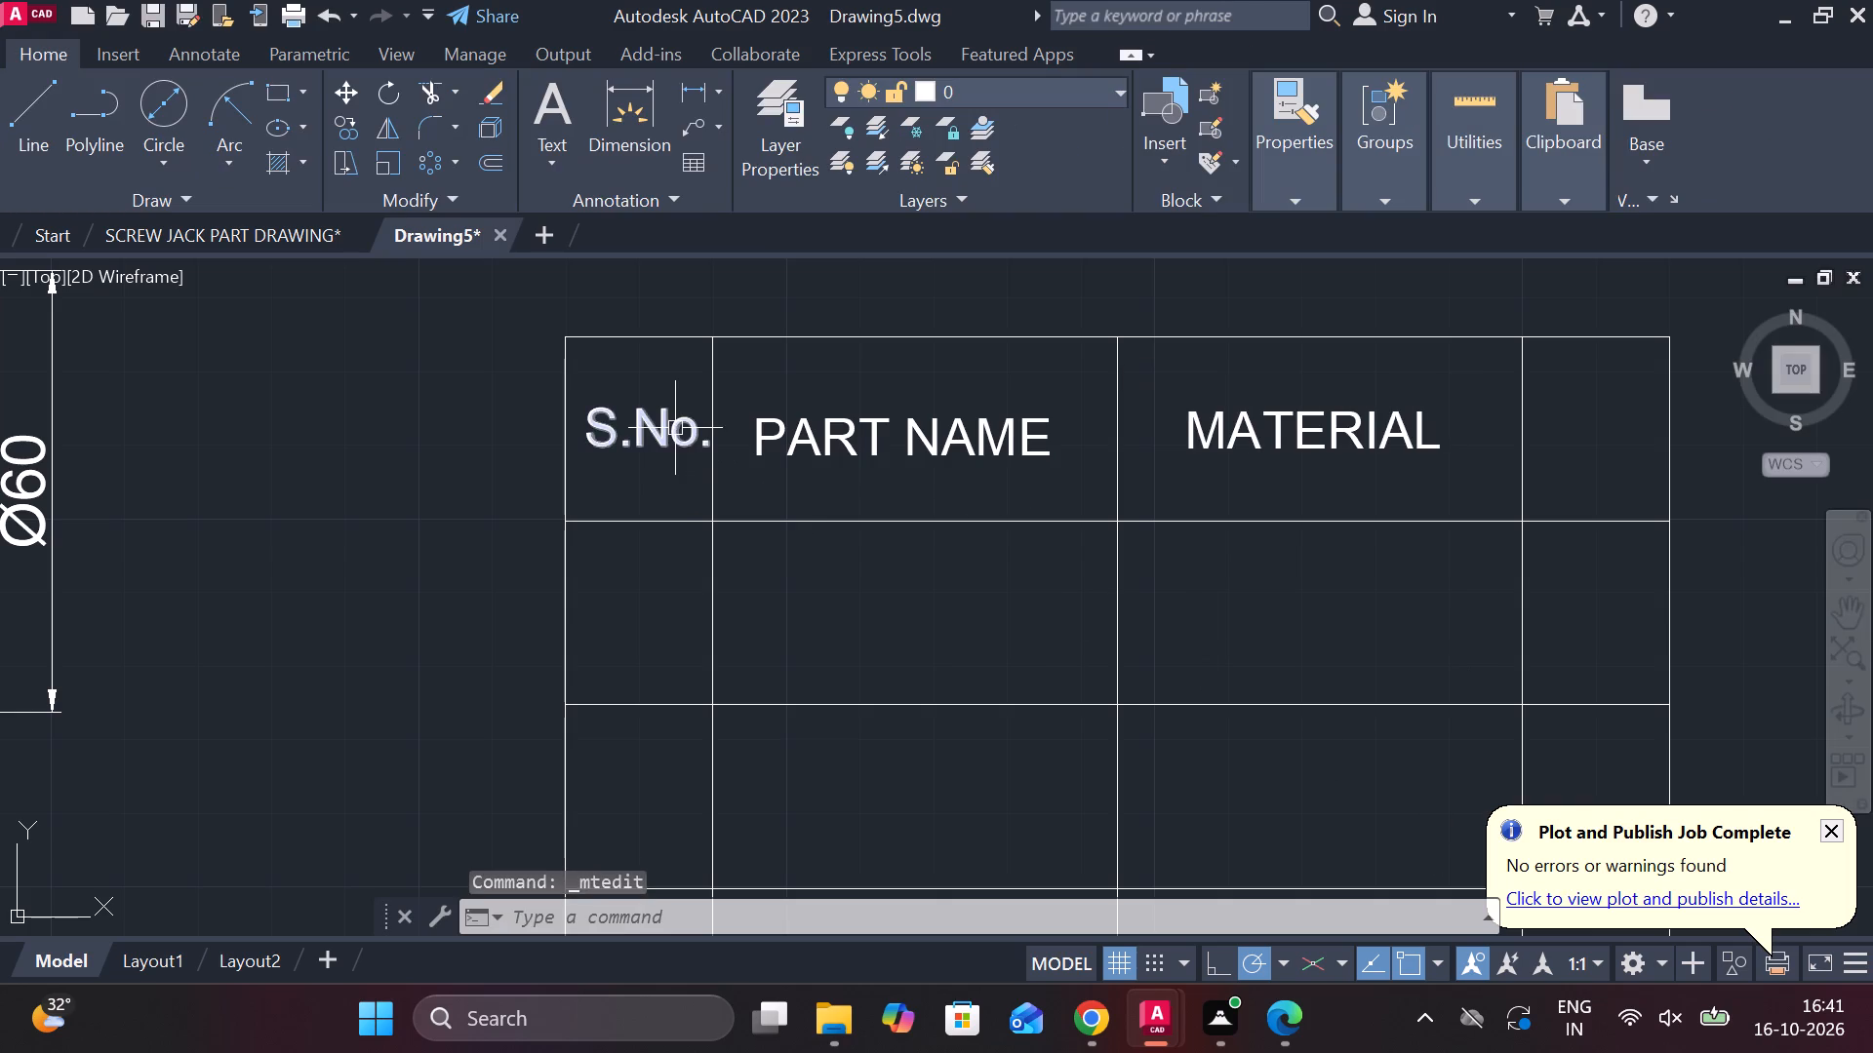
# Copy the "S.No." heading and paste it into the fourth cell of the table's top row.
pyautogui.click(675, 427)
pyautogui.hotkey('ctrl', 'c')
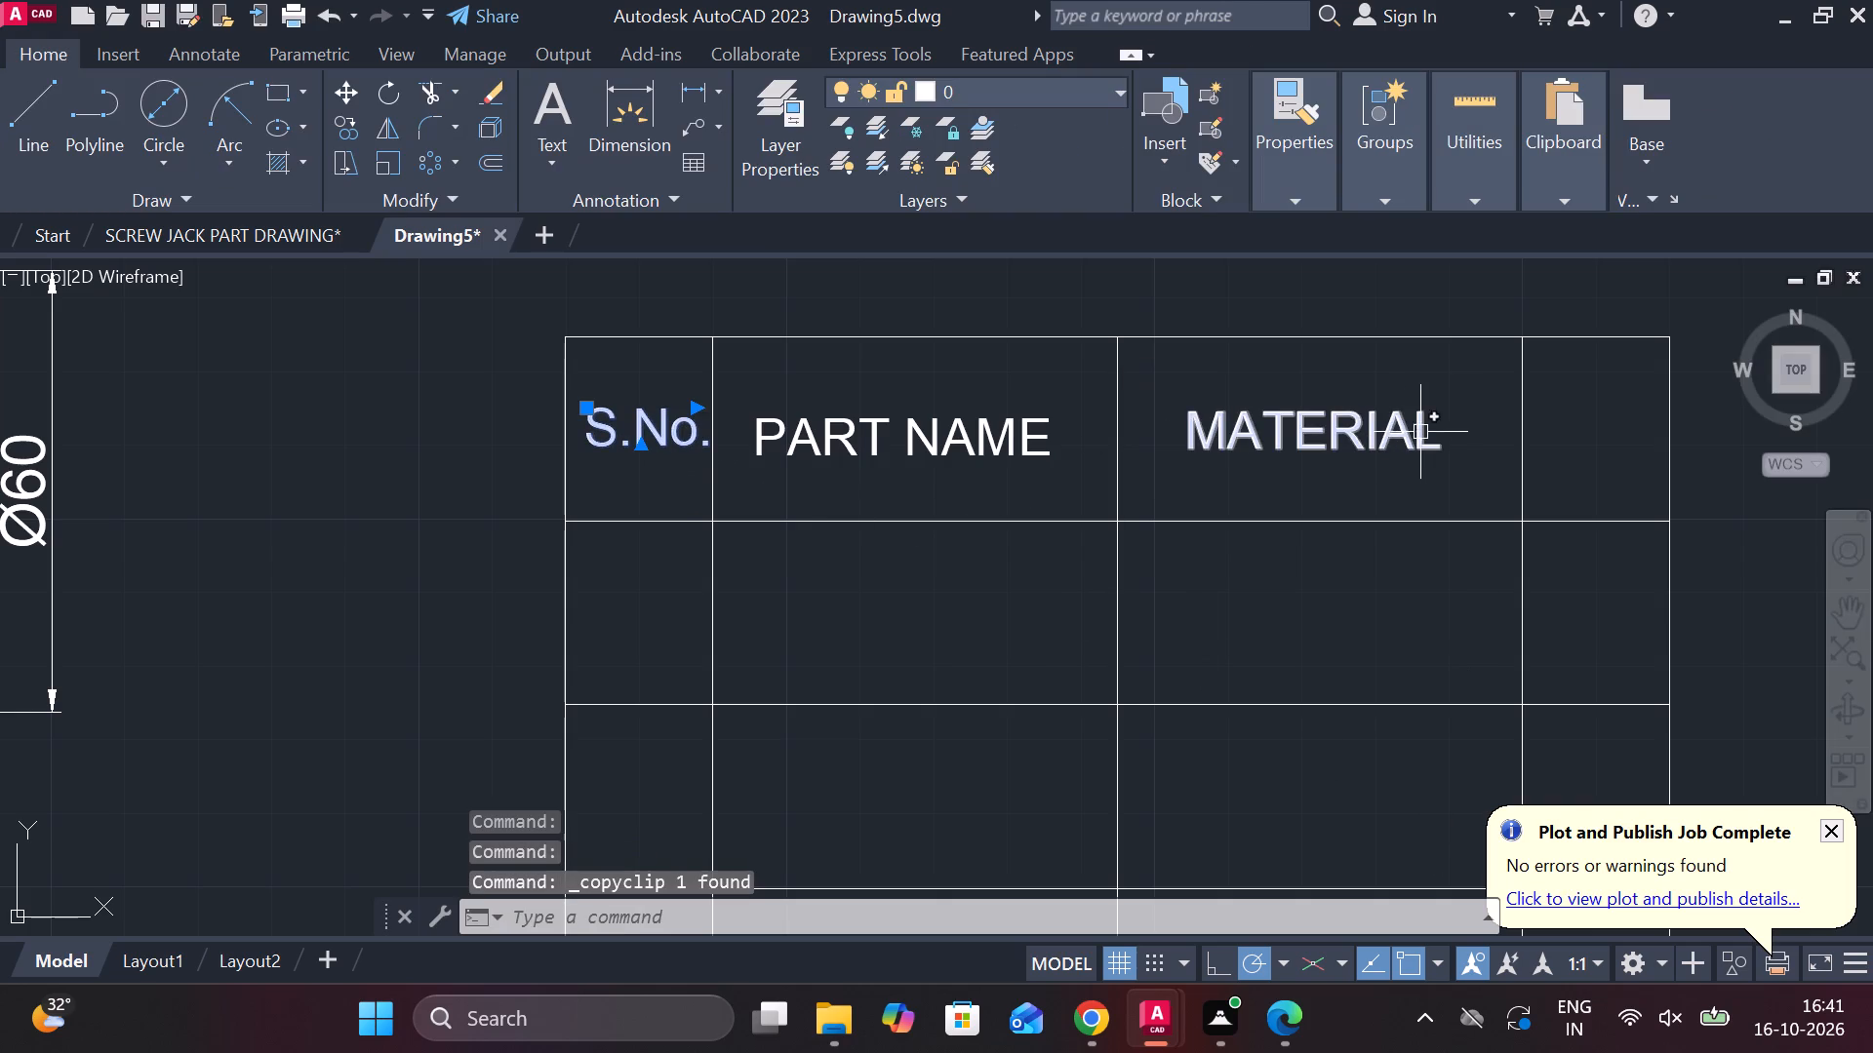
pyautogui.hotkey('ctrl', 'v')
pyautogui.moveTo(1463, 463); pyautogui.dragTo(1236, 437, button='middle')
pyautogui.scroll(1, 1288, 429)
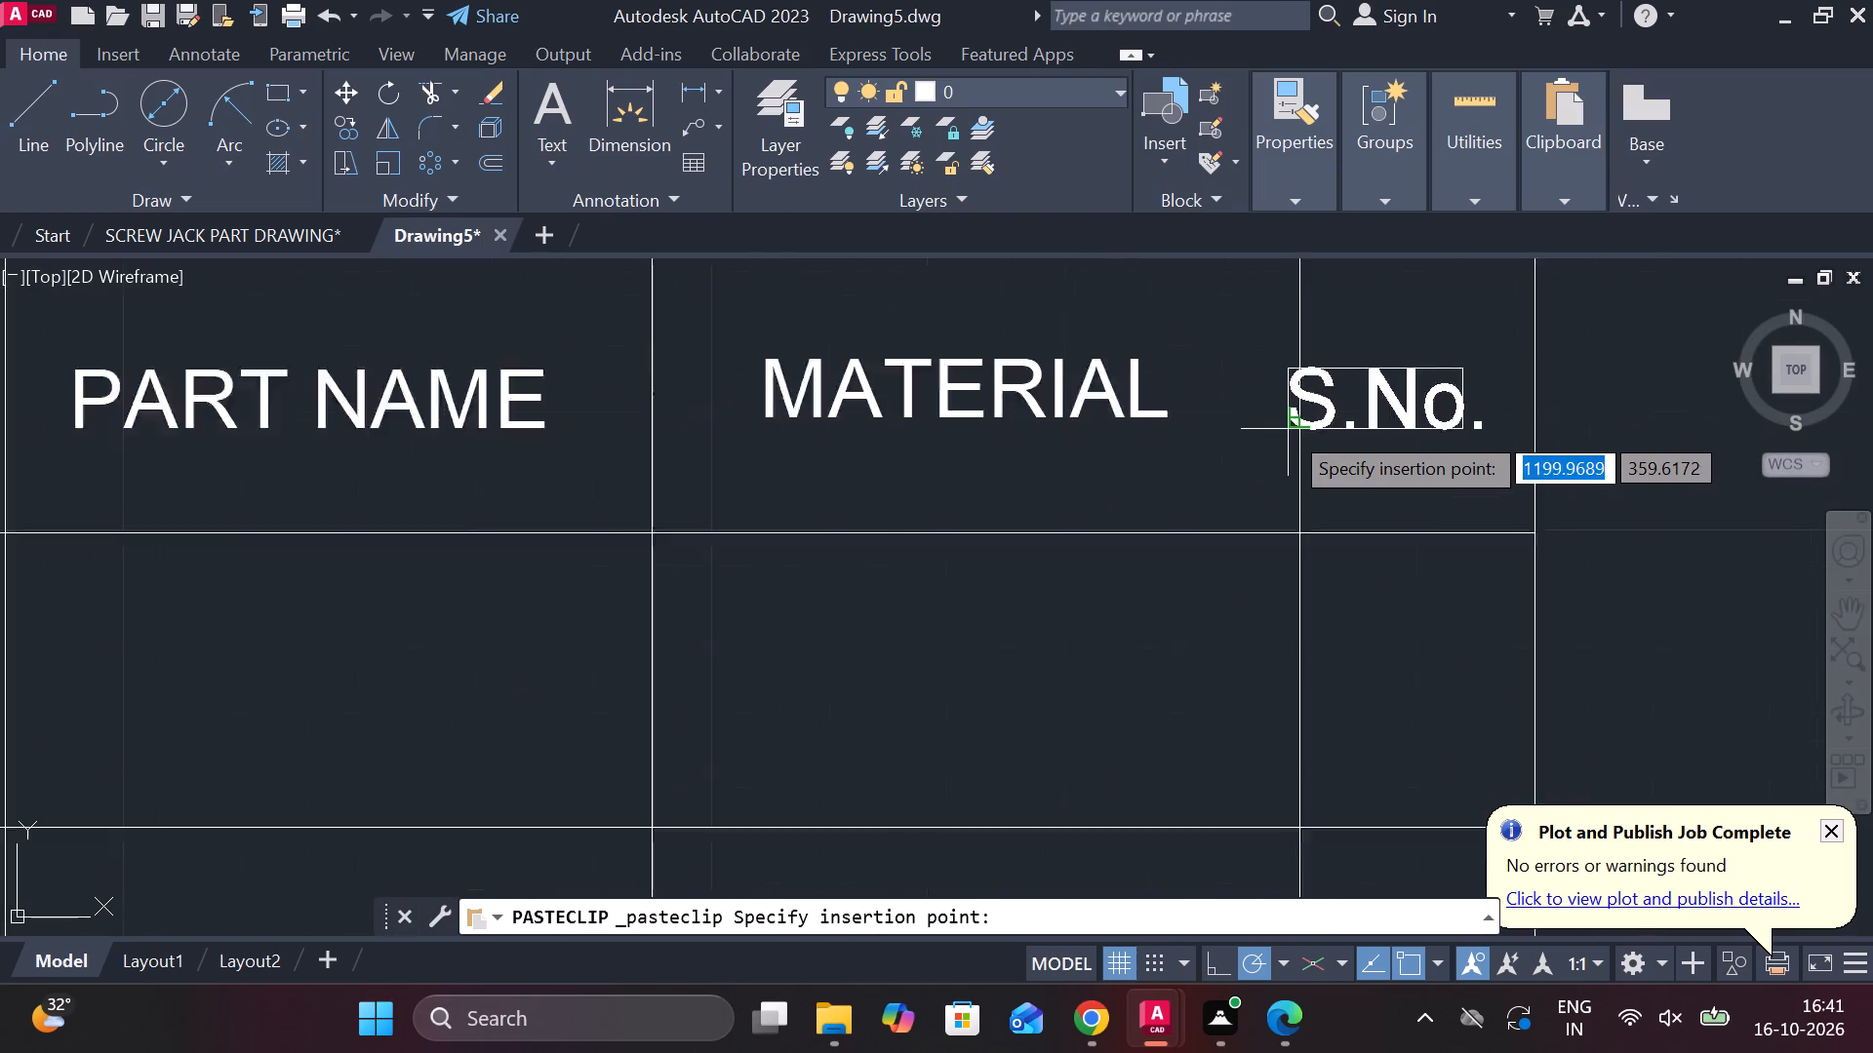
pyautogui.scroll(1, 1288, 429)
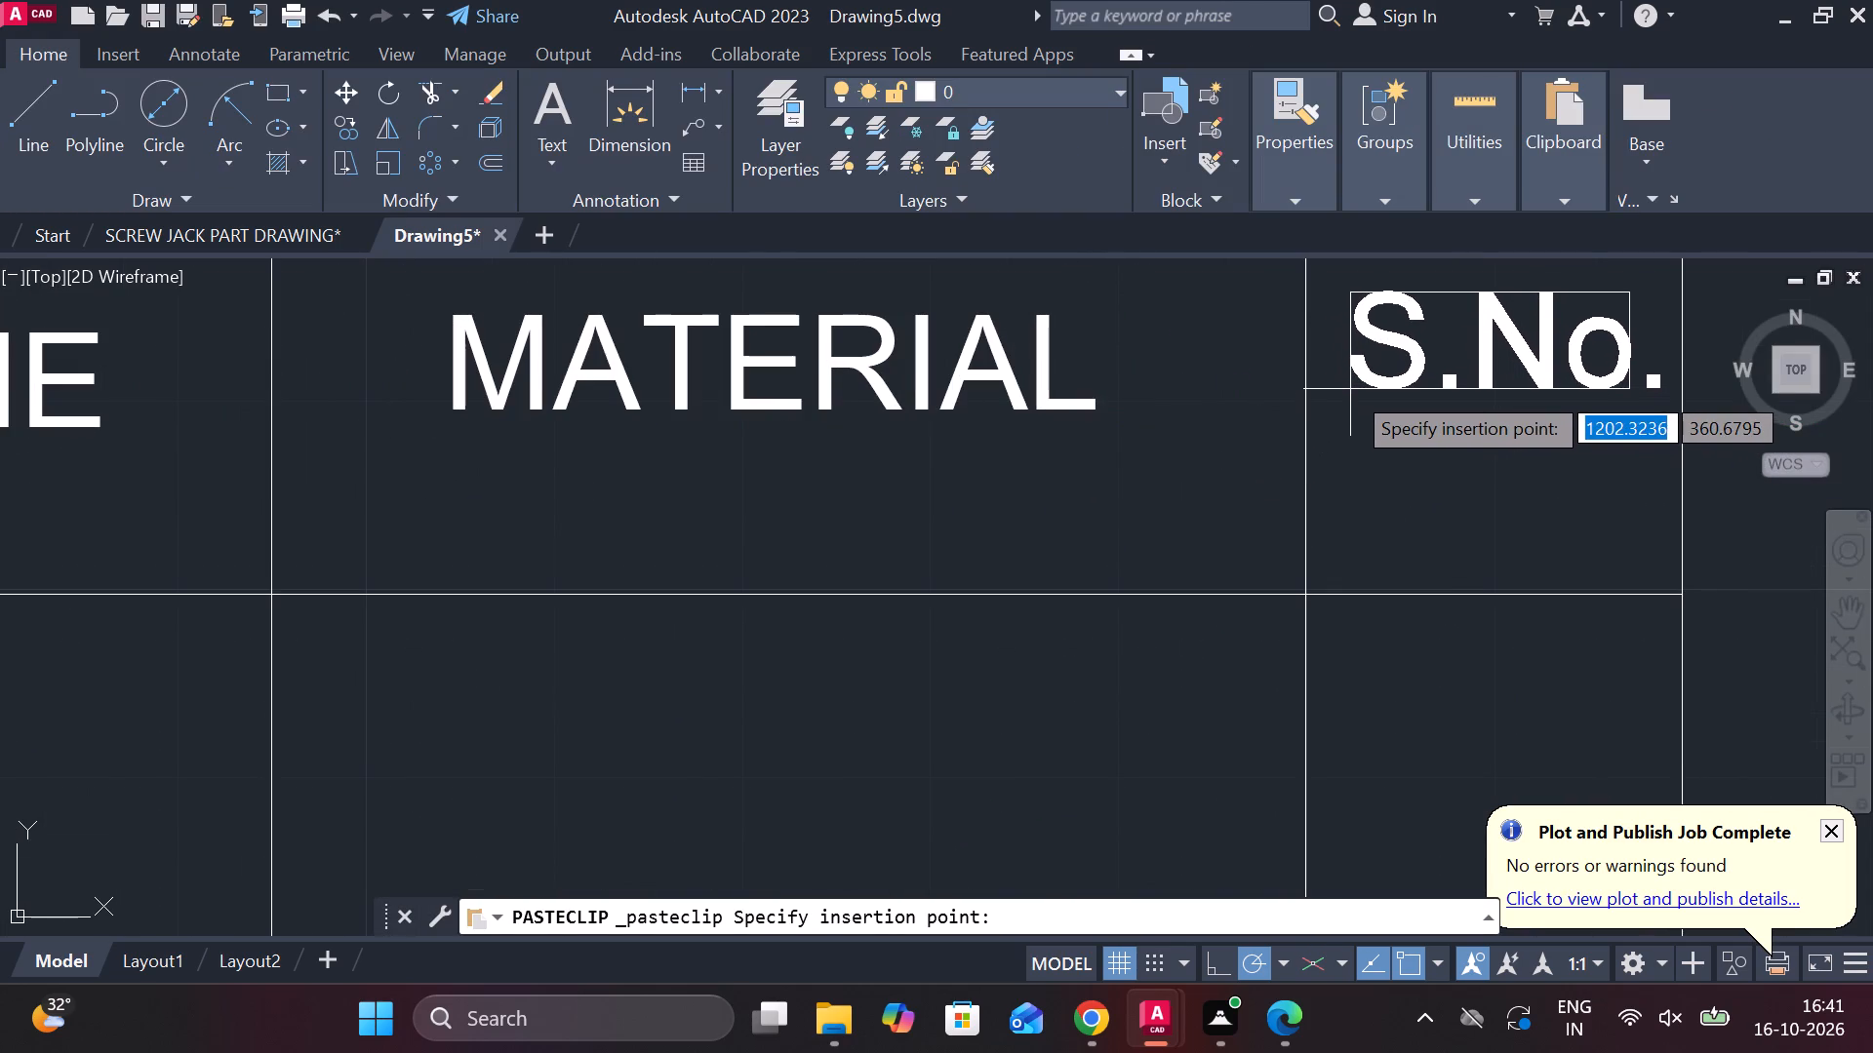
pyautogui.click(1343, 394)
# Replace the copied "S.No." text in the fourth header cell with "No. OF".
pyautogui.scroll(-3, 1343, 394)
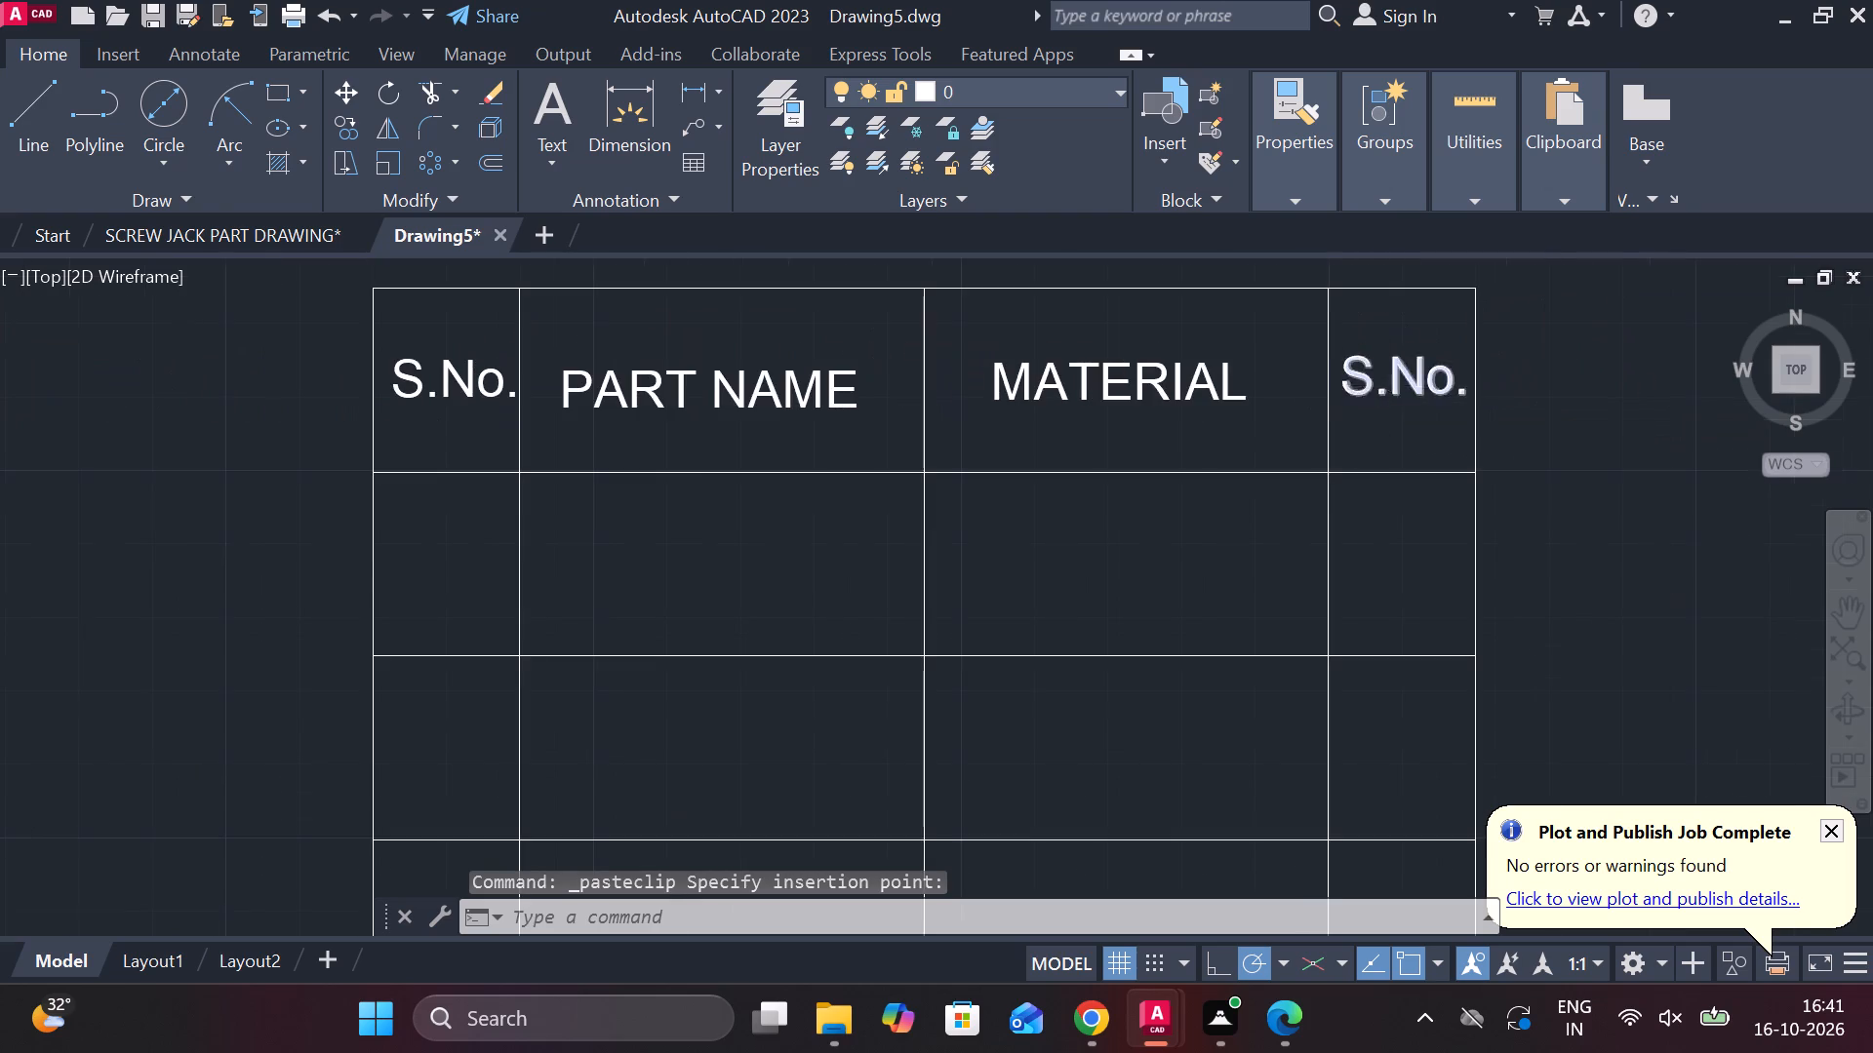
pyautogui.scroll(-2, 1385, 387)
pyautogui.scroll(3, 1385, 387)
pyautogui.doubleClick(1389, 374)
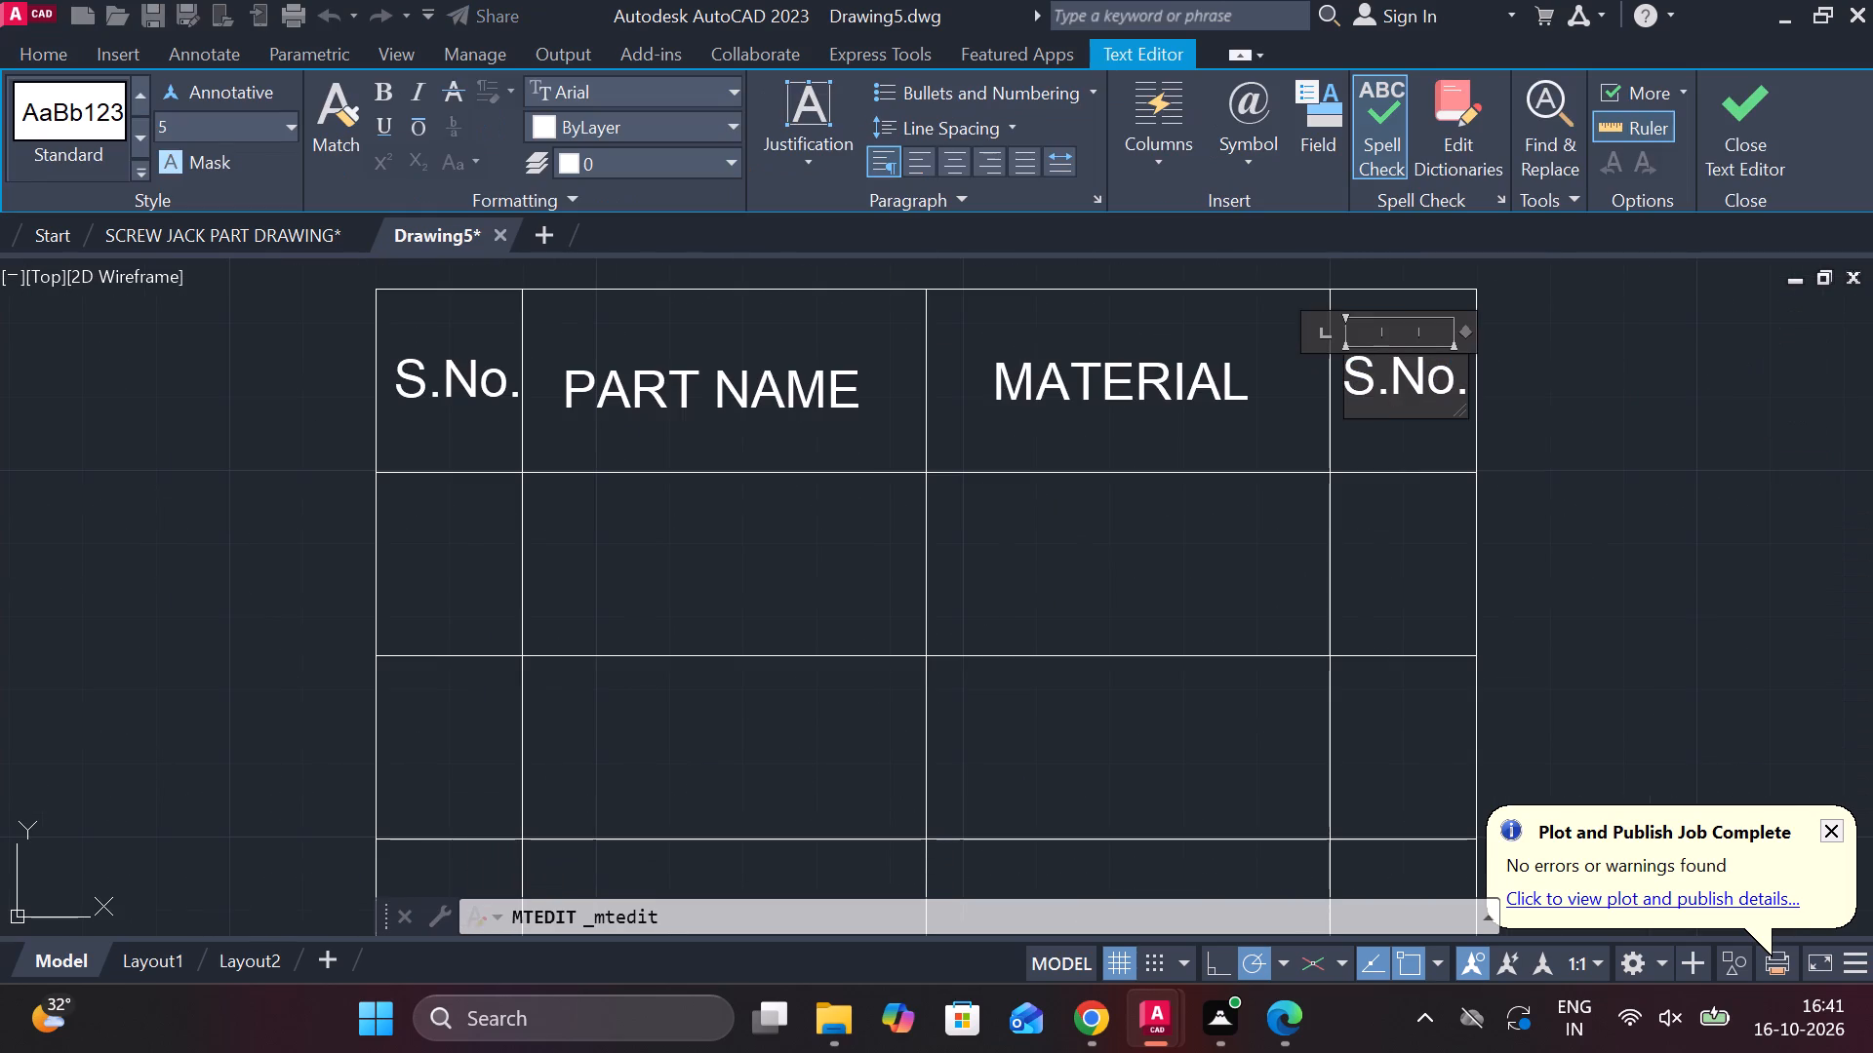
pyautogui.press('BackSpace')
pyautogui.press('BackSpace')
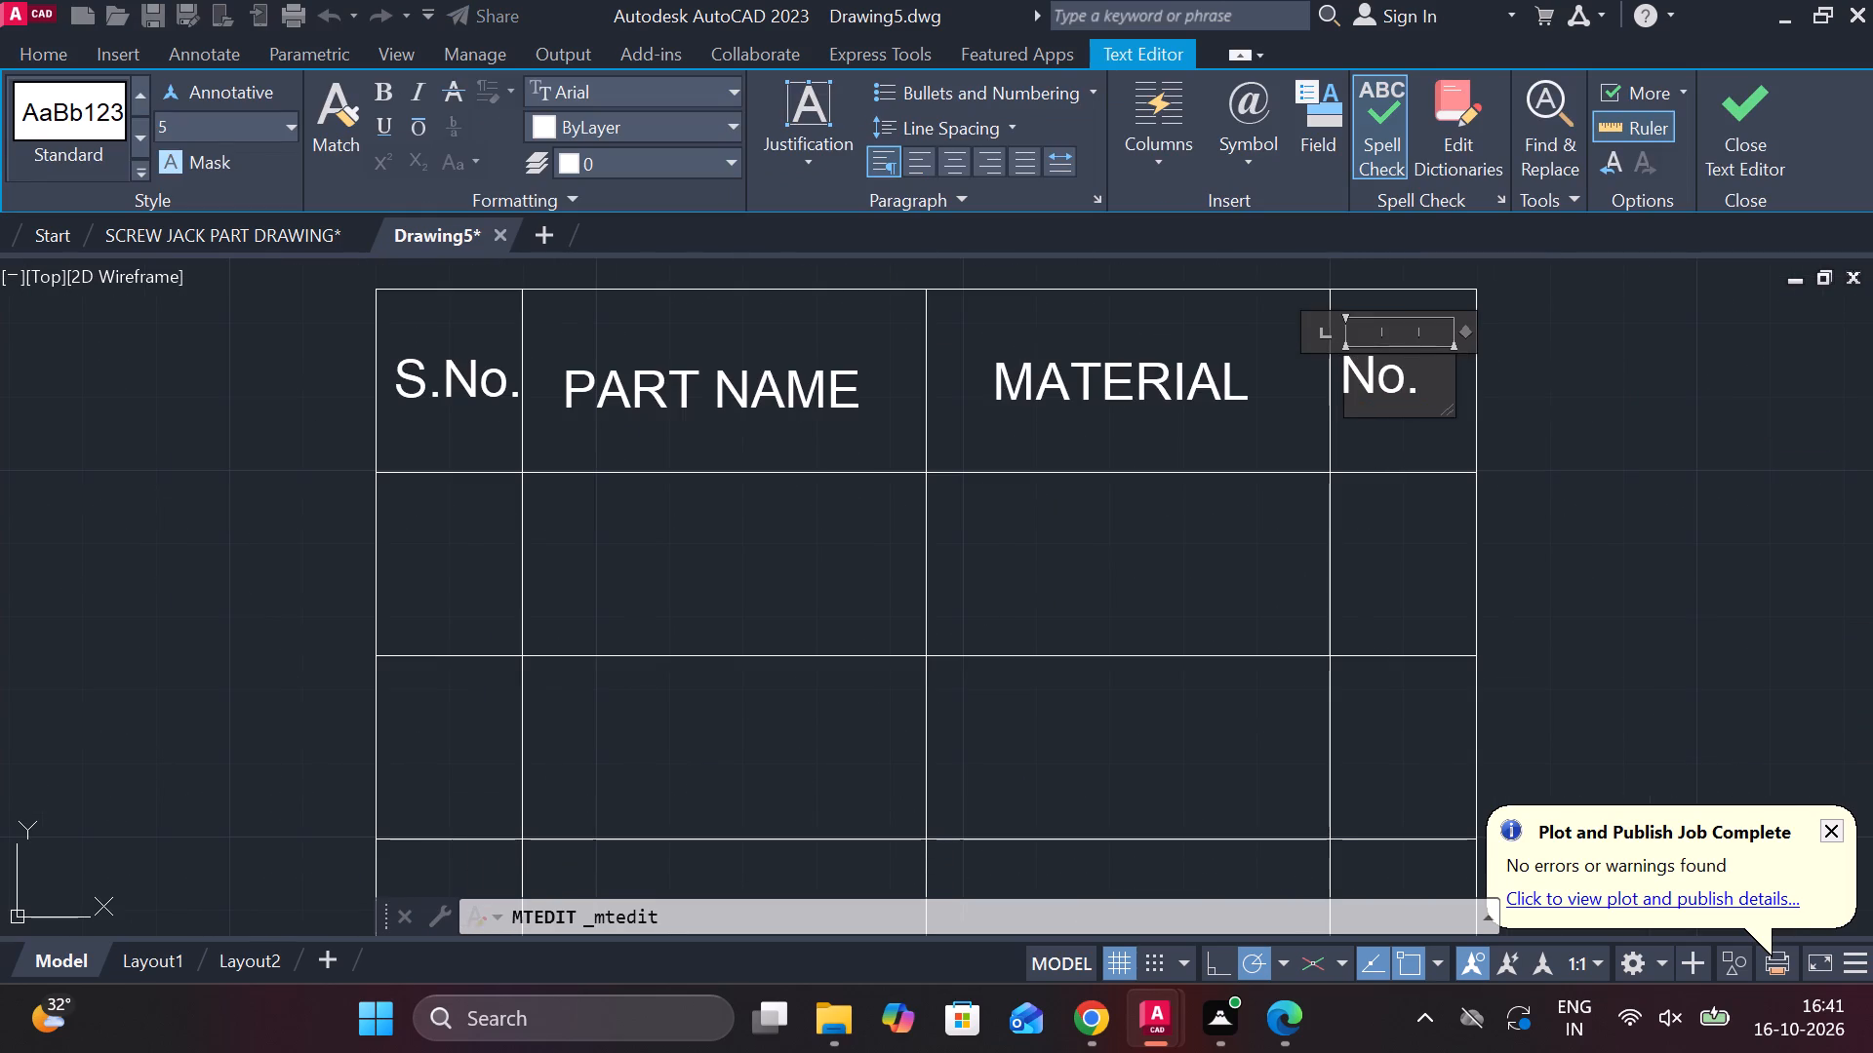
pyautogui.press('Right')
pyautogui.press('Right')
pyautogui.press('Right')
pyautogui.press('space')
pyautogui.write('OF')
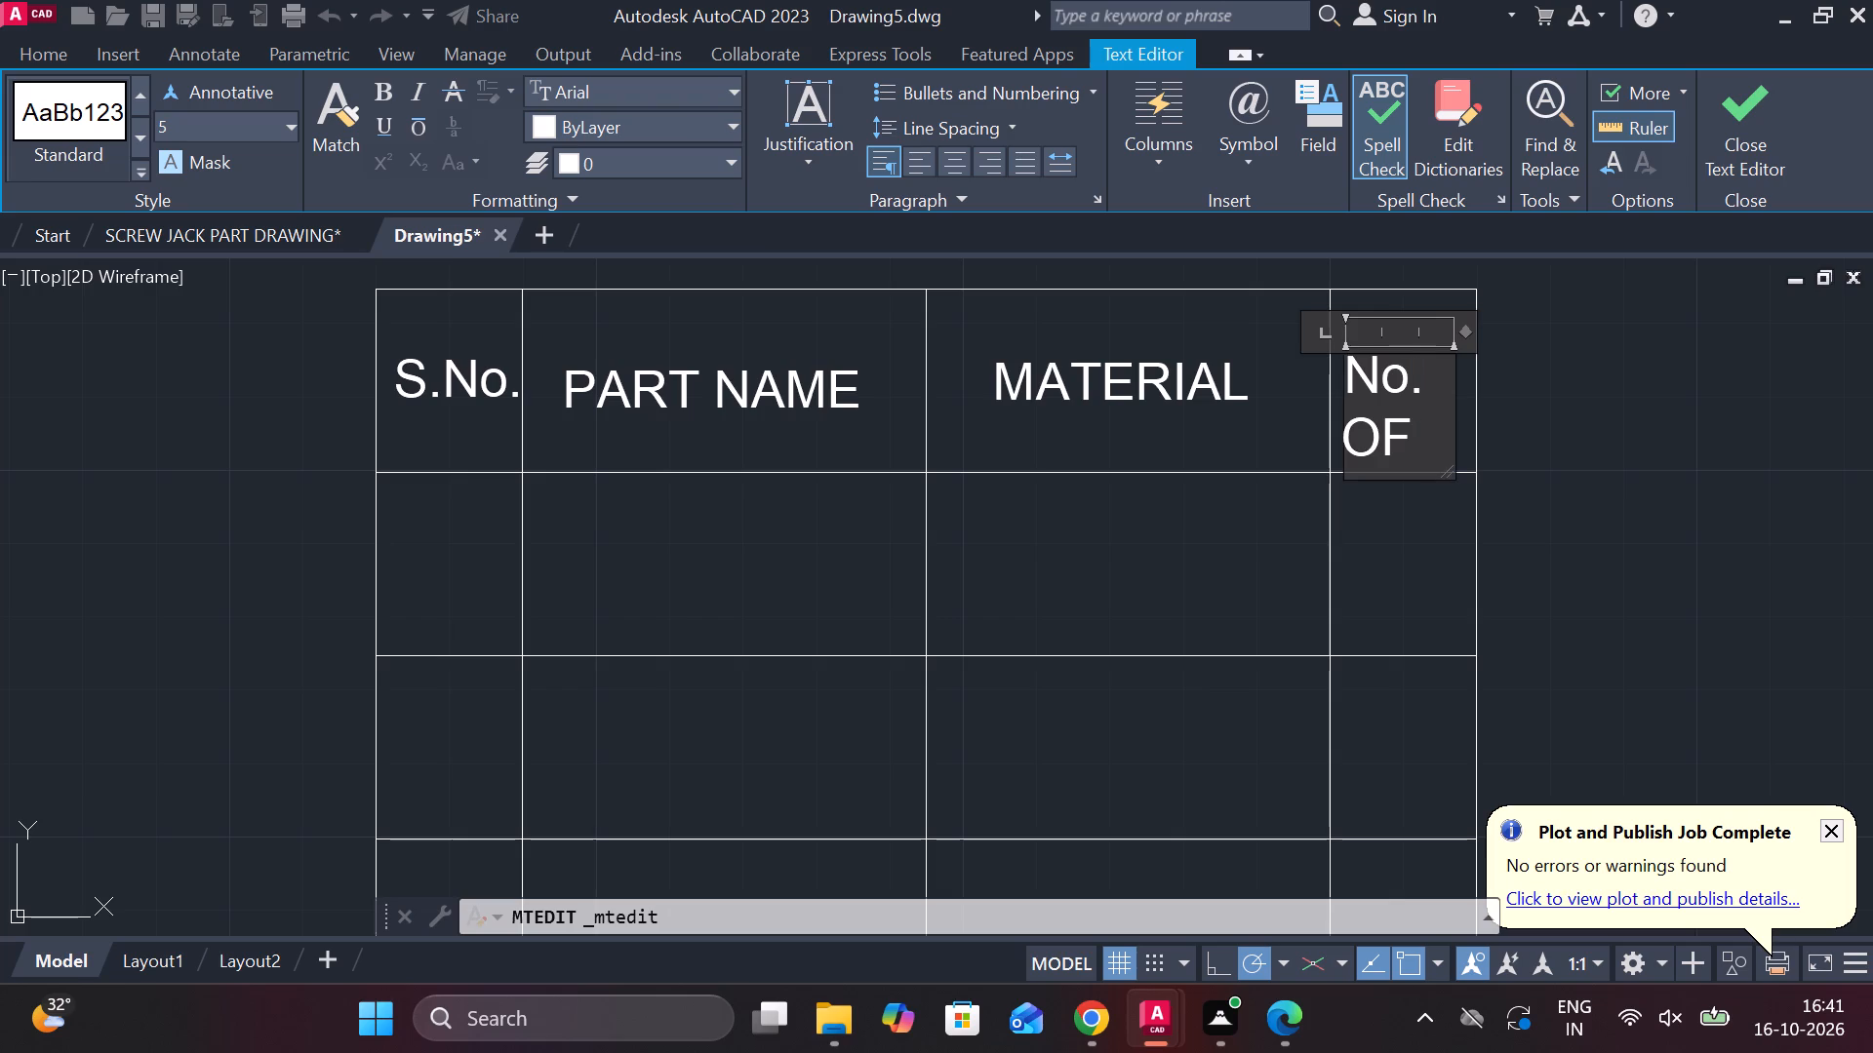
pyautogui.click(1734, 119)
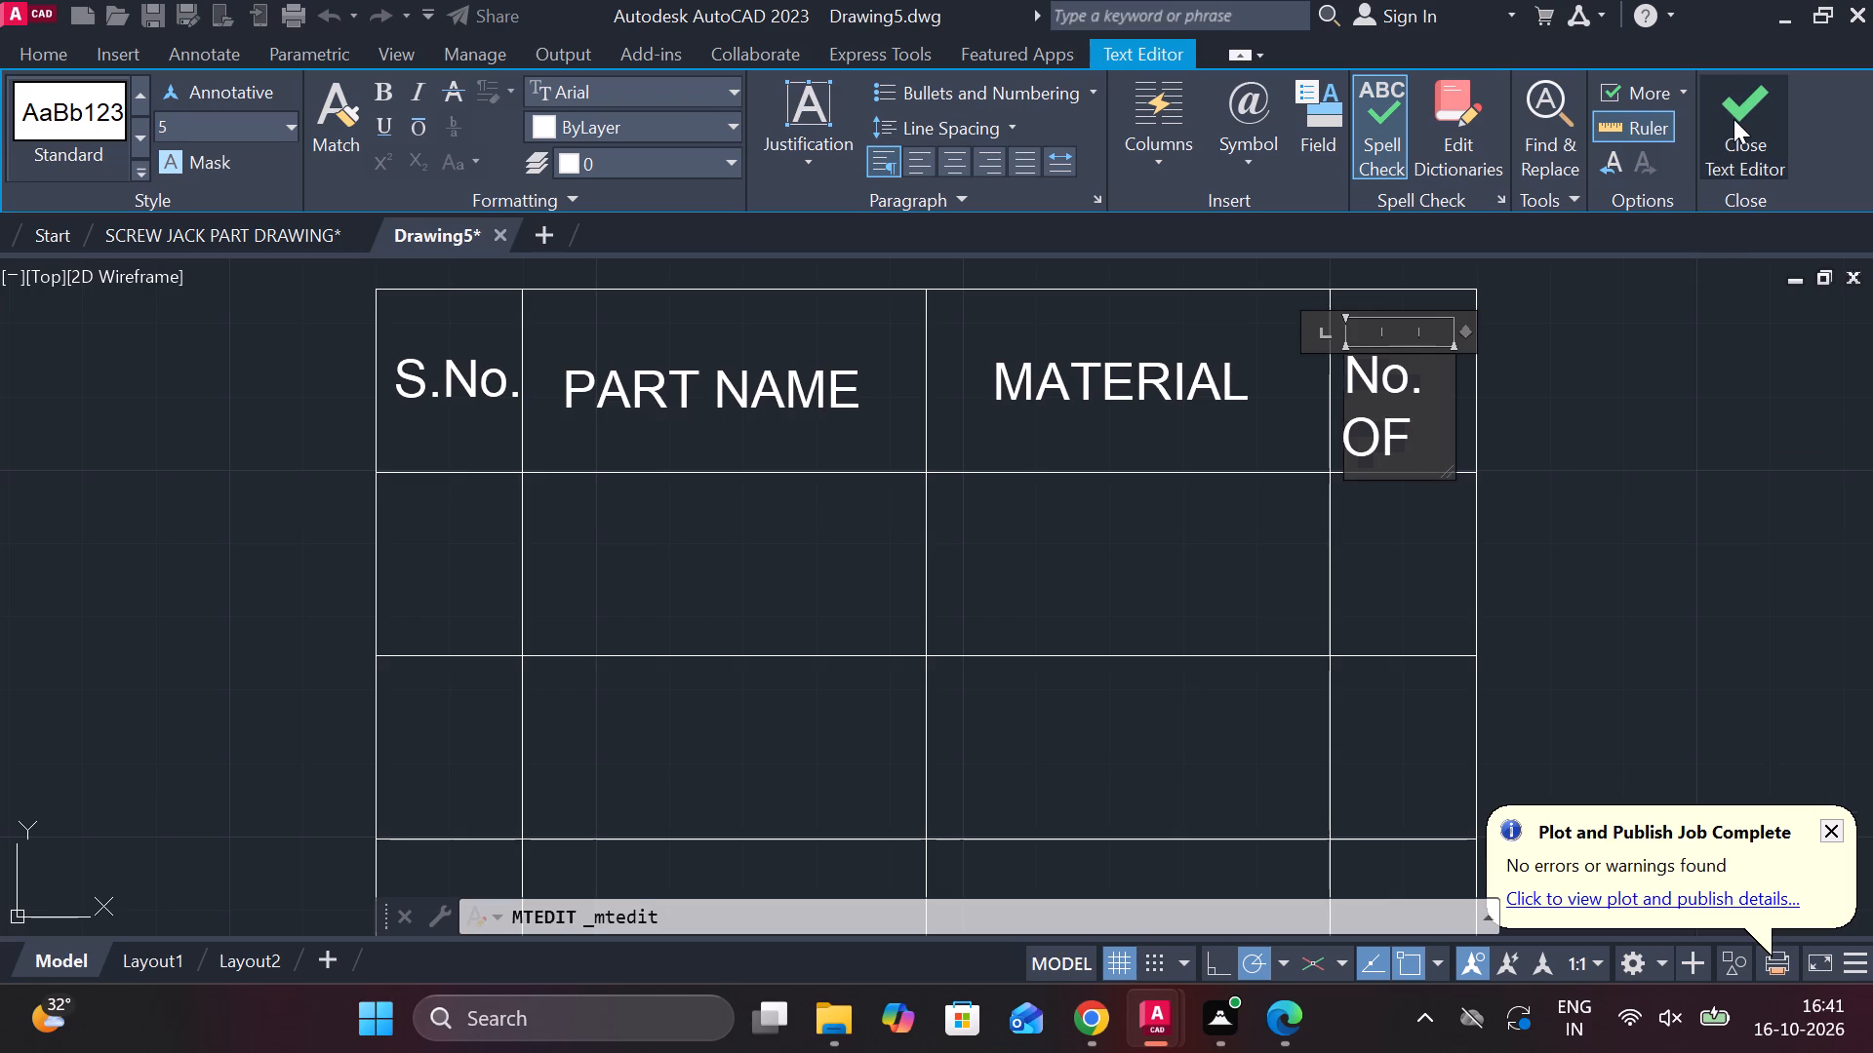
# With polar tracking off, move the "No. OF" heading about 3.4 units up and slightly right within the fourth header cell.
pyautogui.click(1399, 376)
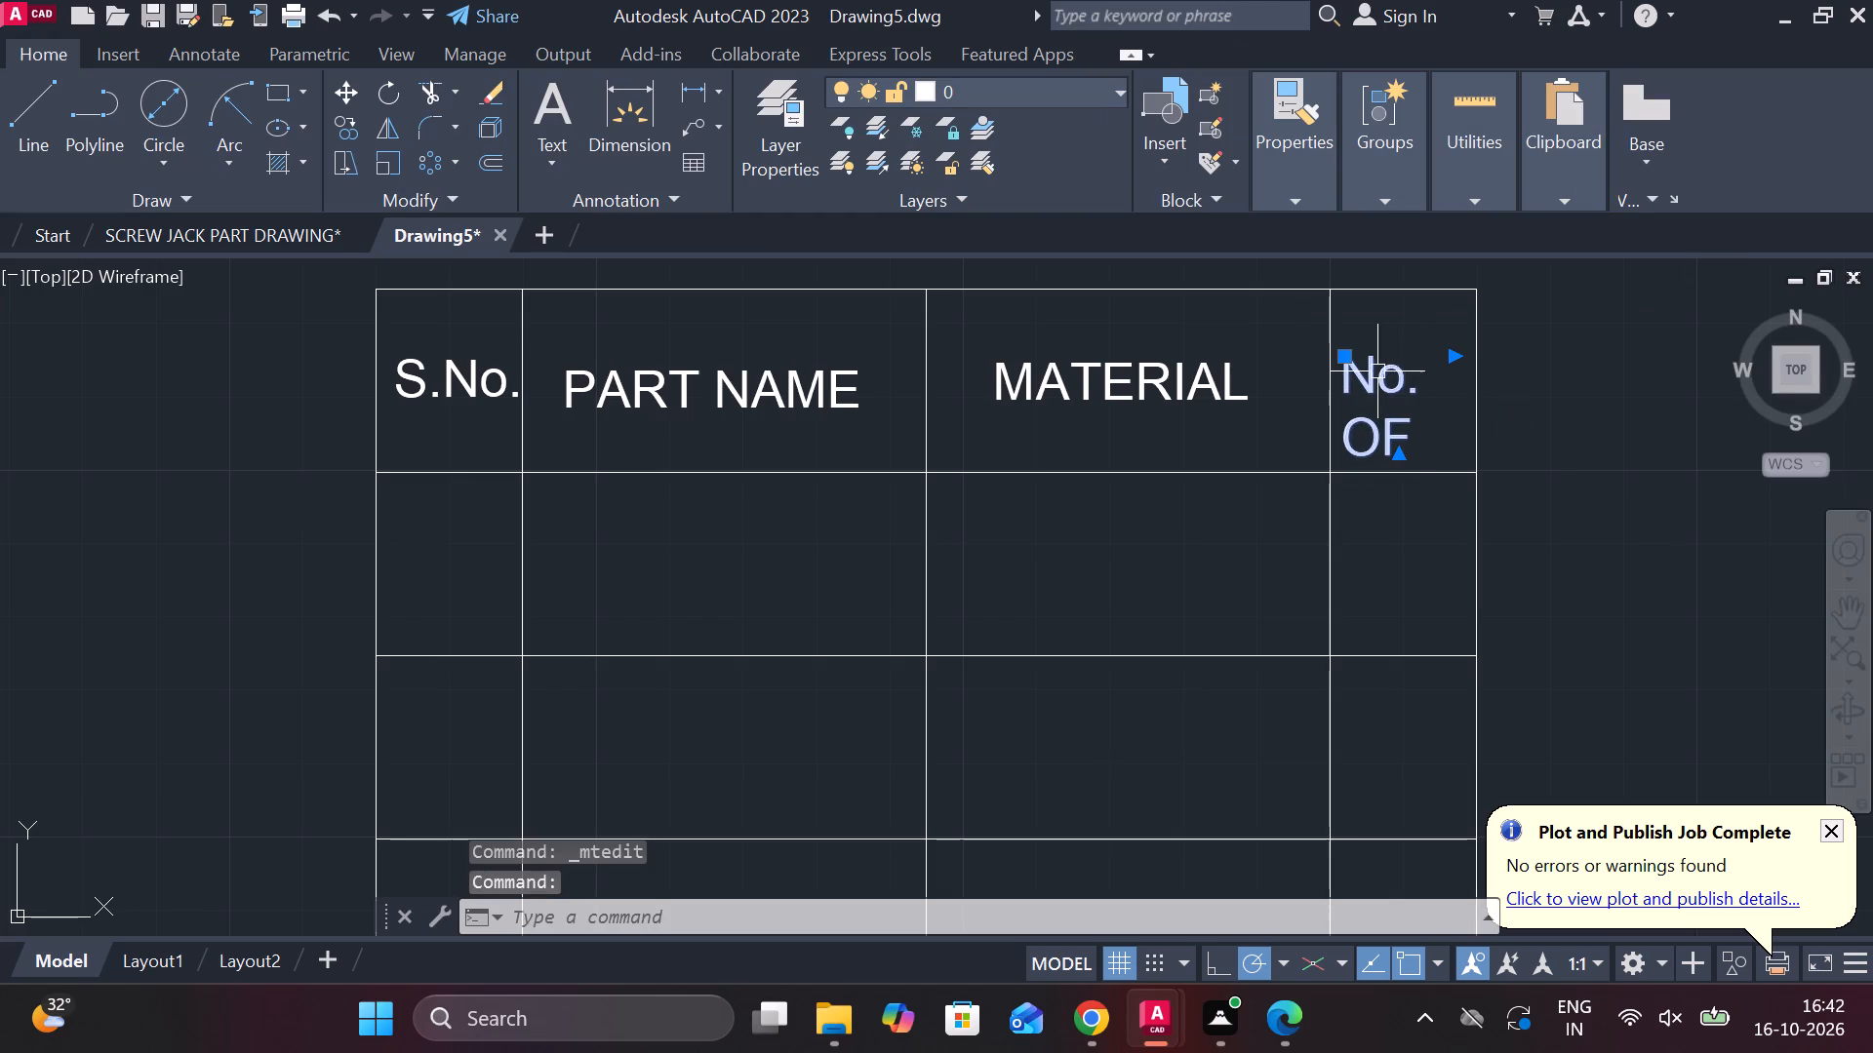
pyautogui.click(1347, 356)
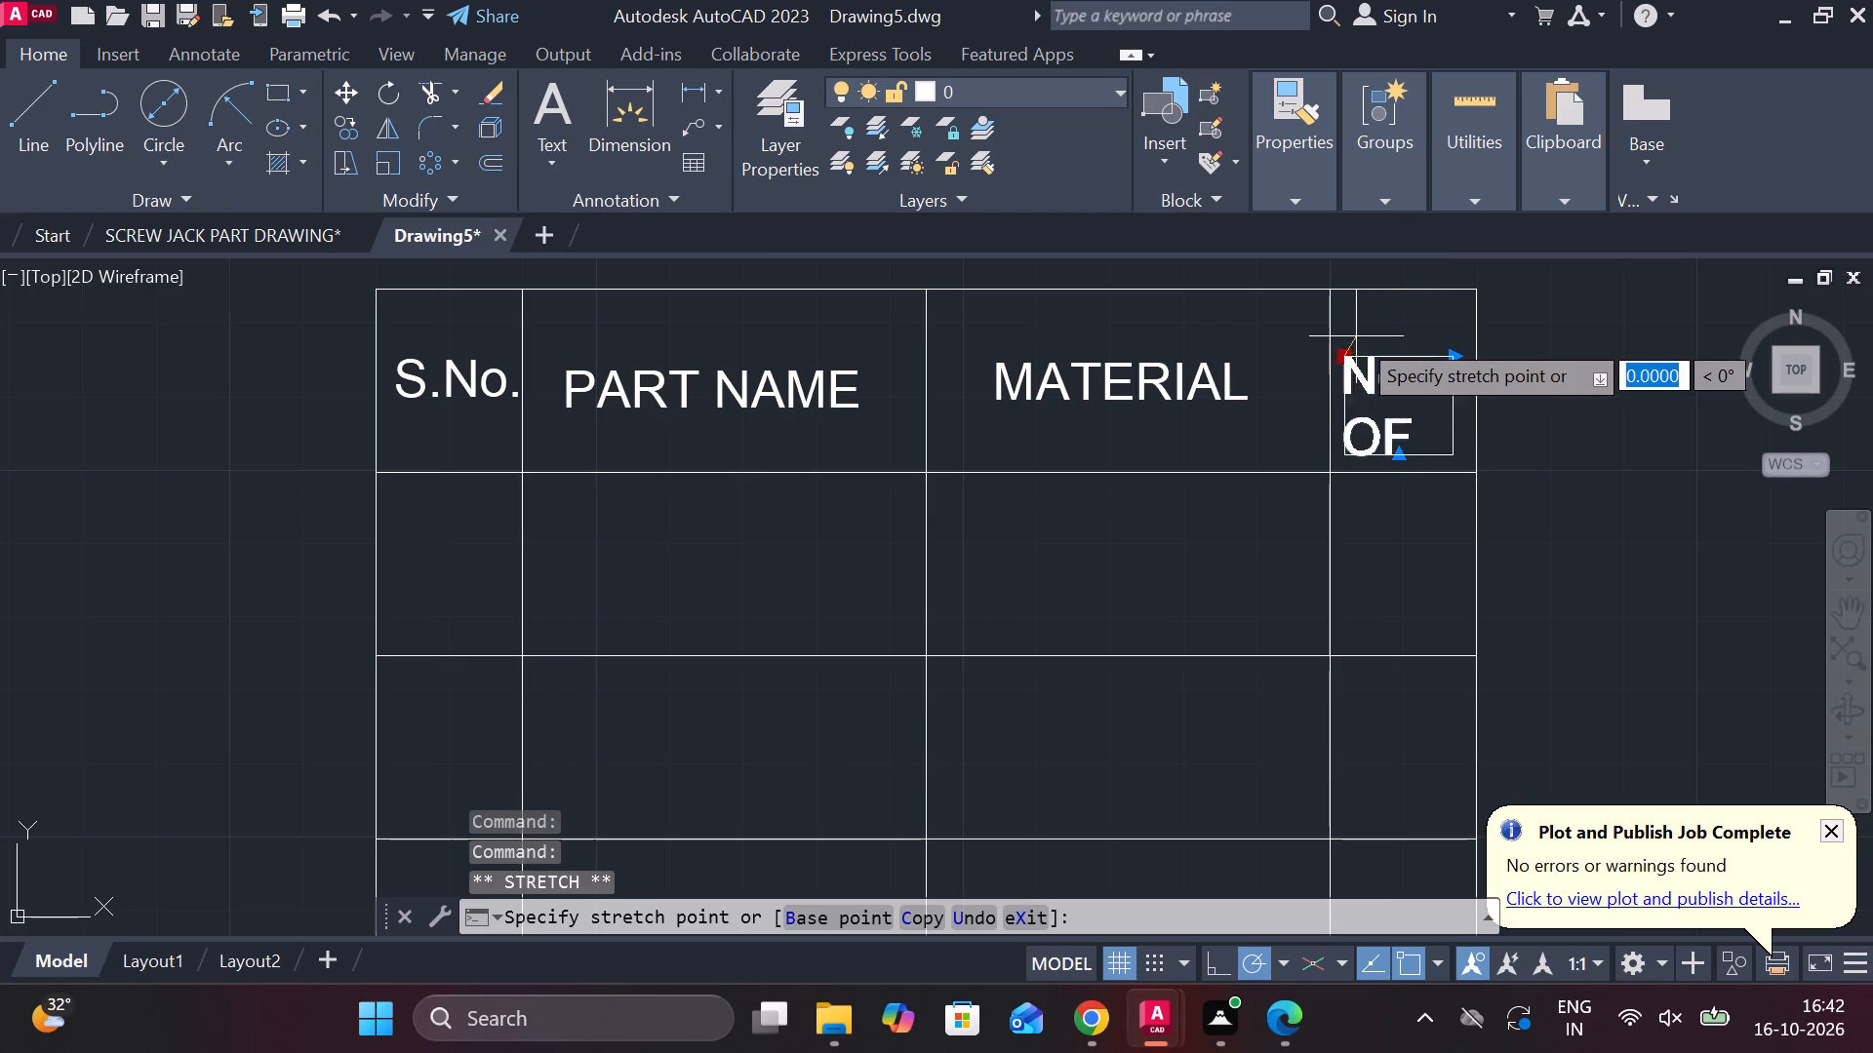
pyautogui.click(1255, 958)
pyautogui.scroll(2, 1426, 370)
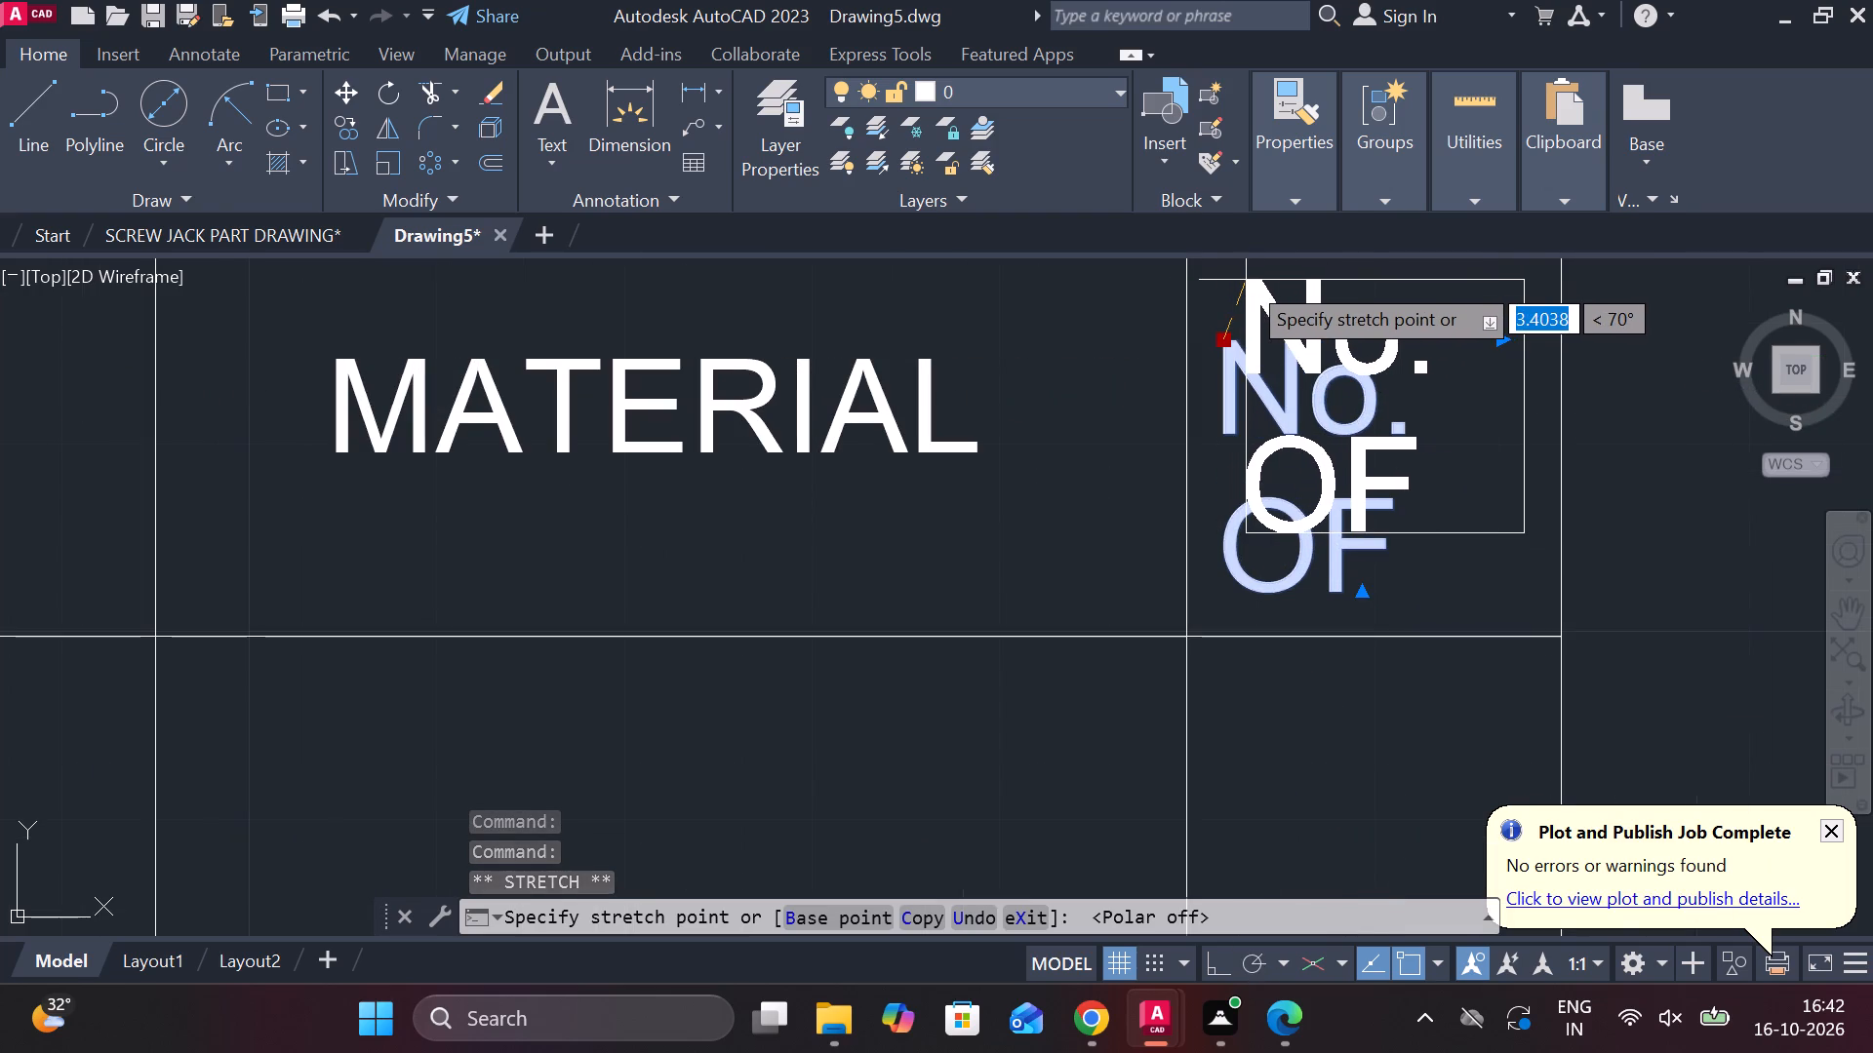
pyautogui.doubleClick(1246, 280)
pyautogui.scroll(-3, 1246, 293)
pyautogui.scroll(-2, 1253, 383)
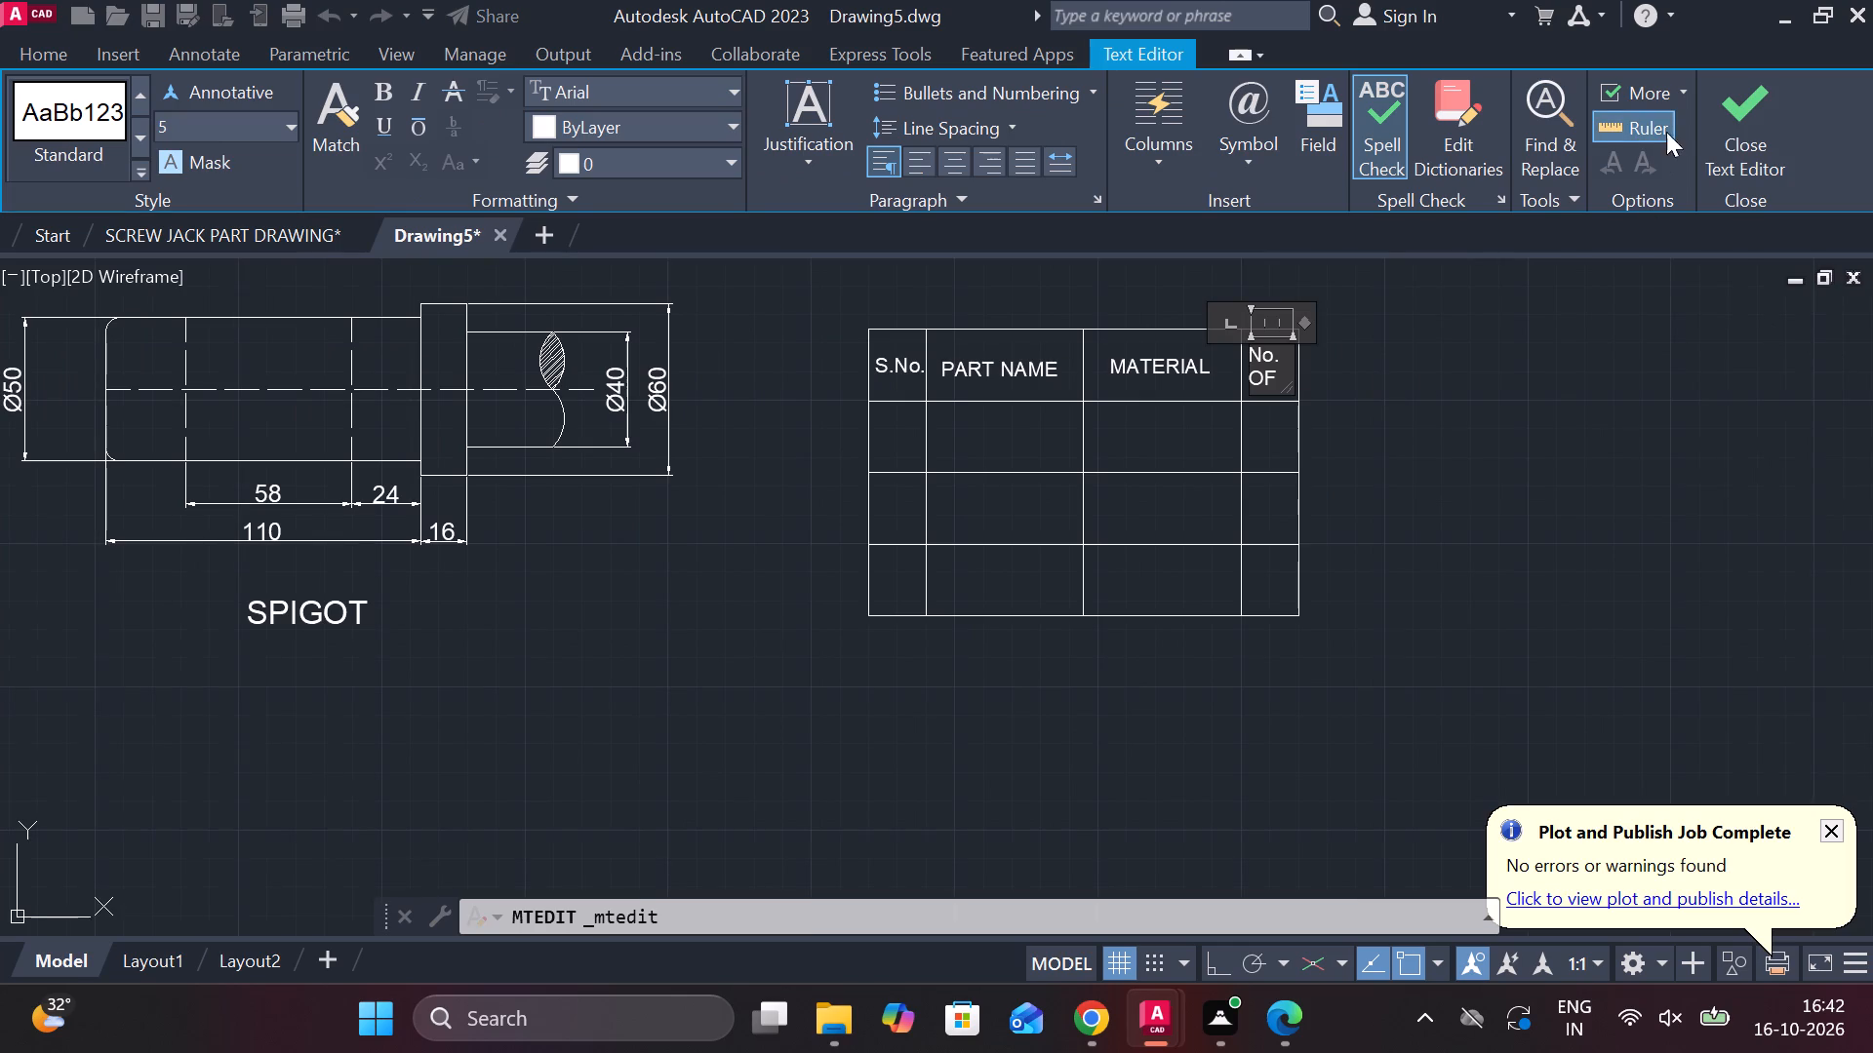
pyautogui.click(1740, 131)
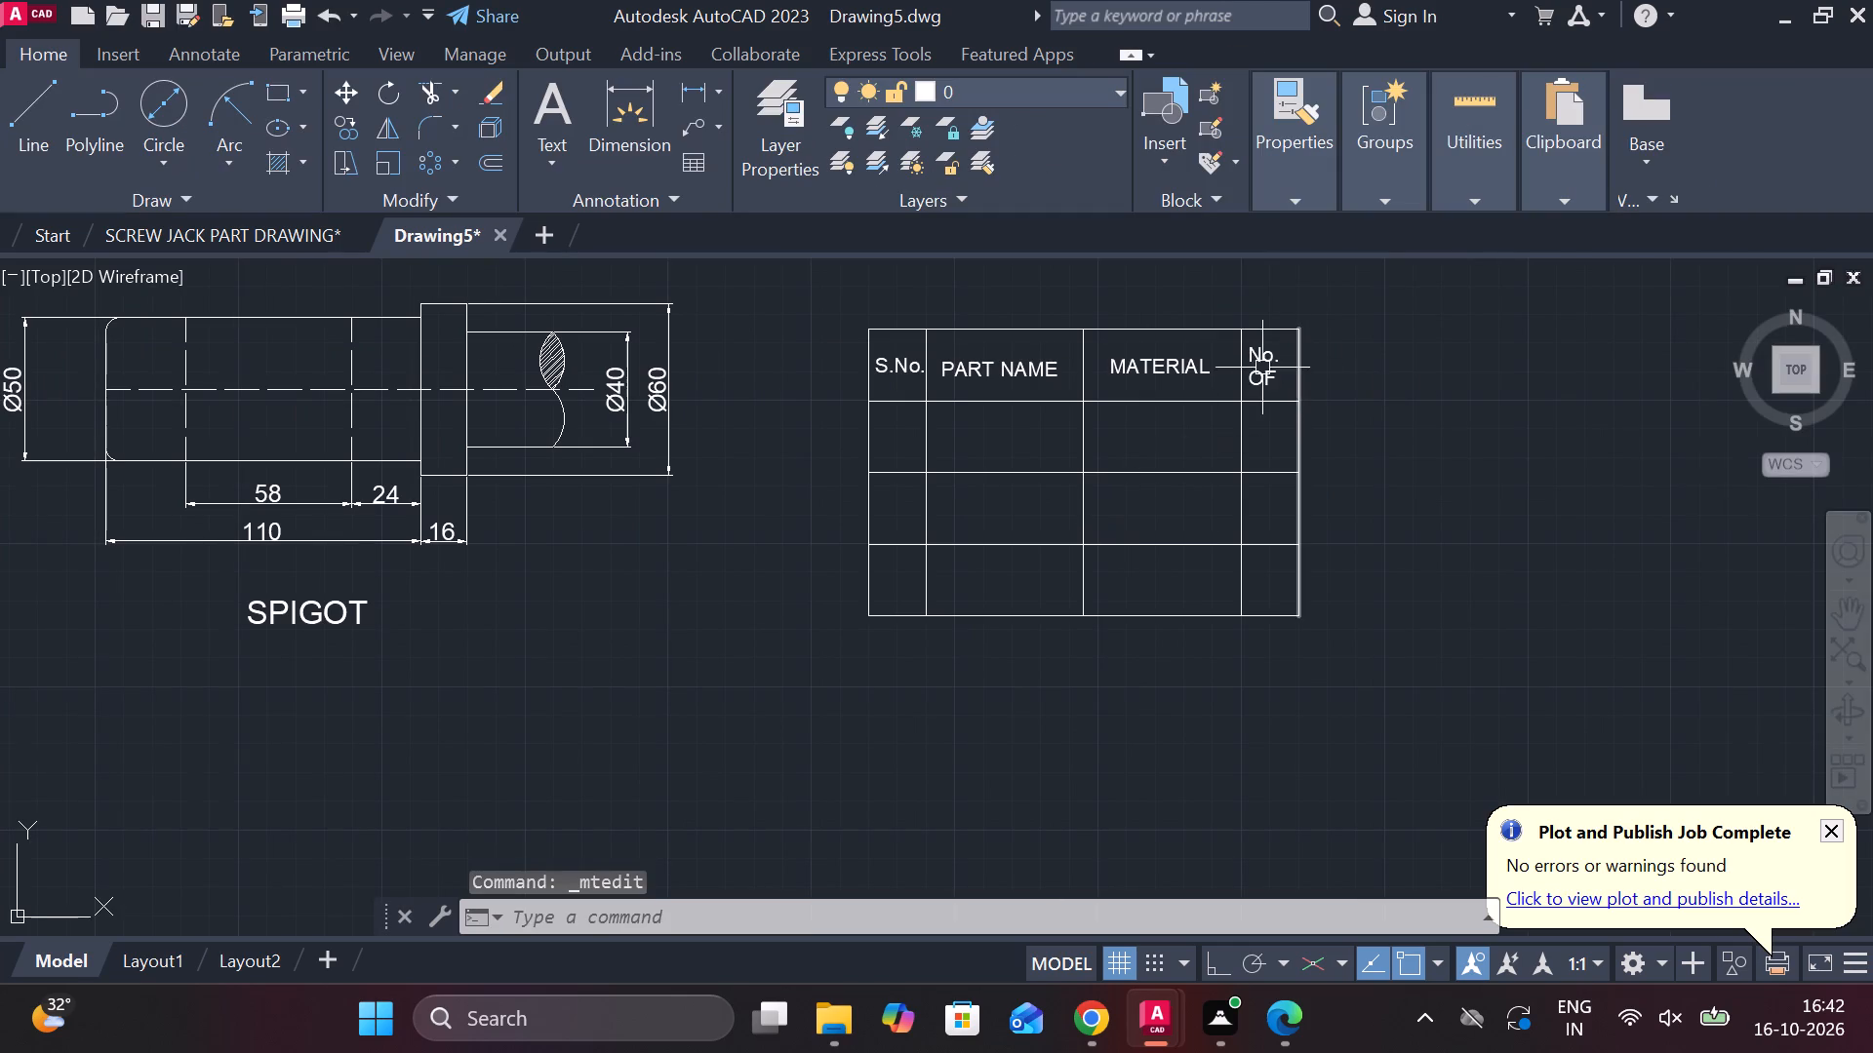
# Shift the "PART NAME" heading about 3 units horizontally to the right to centre it in the second header cell.
pyautogui.scroll(1, 1161, 398)
pyautogui.moveTo(1169, 398); pyautogui.dragTo(1290, 480, button='middle')
pyautogui.scroll(2, 1114, 470)
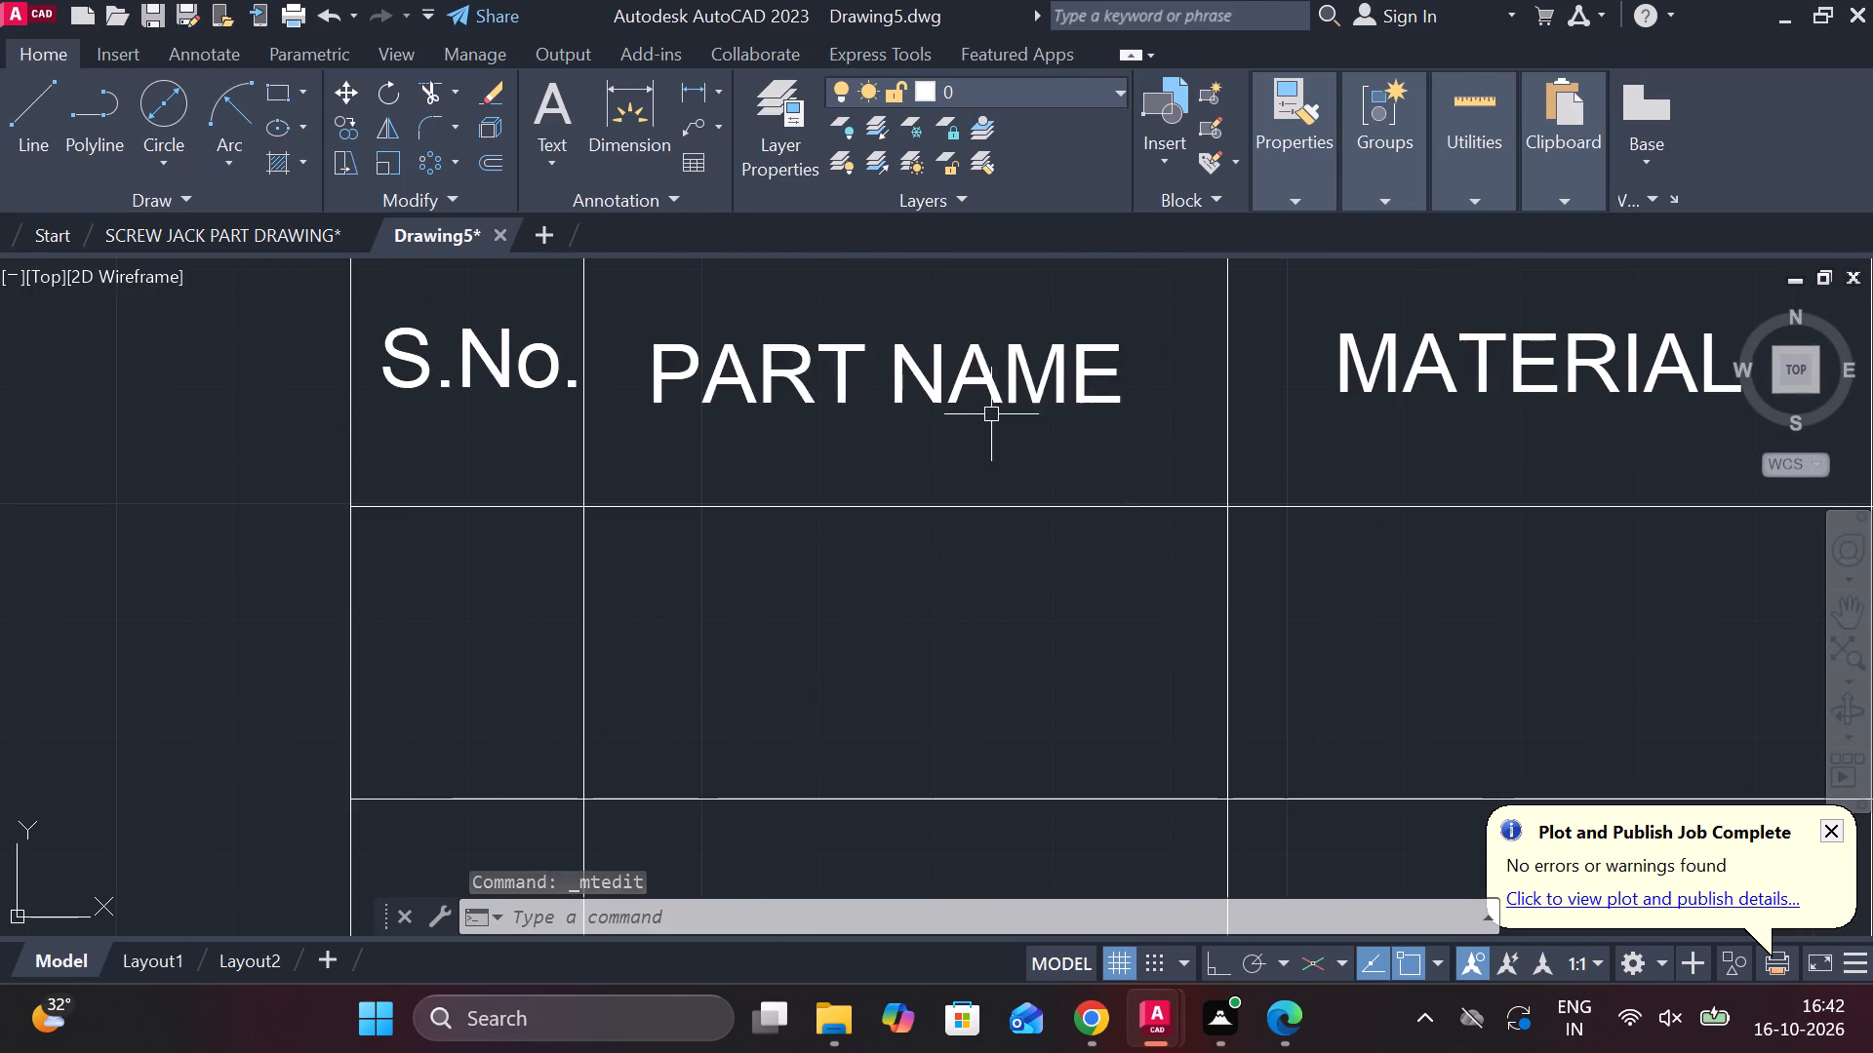
pyautogui.click(987, 402)
pyautogui.click(654, 343)
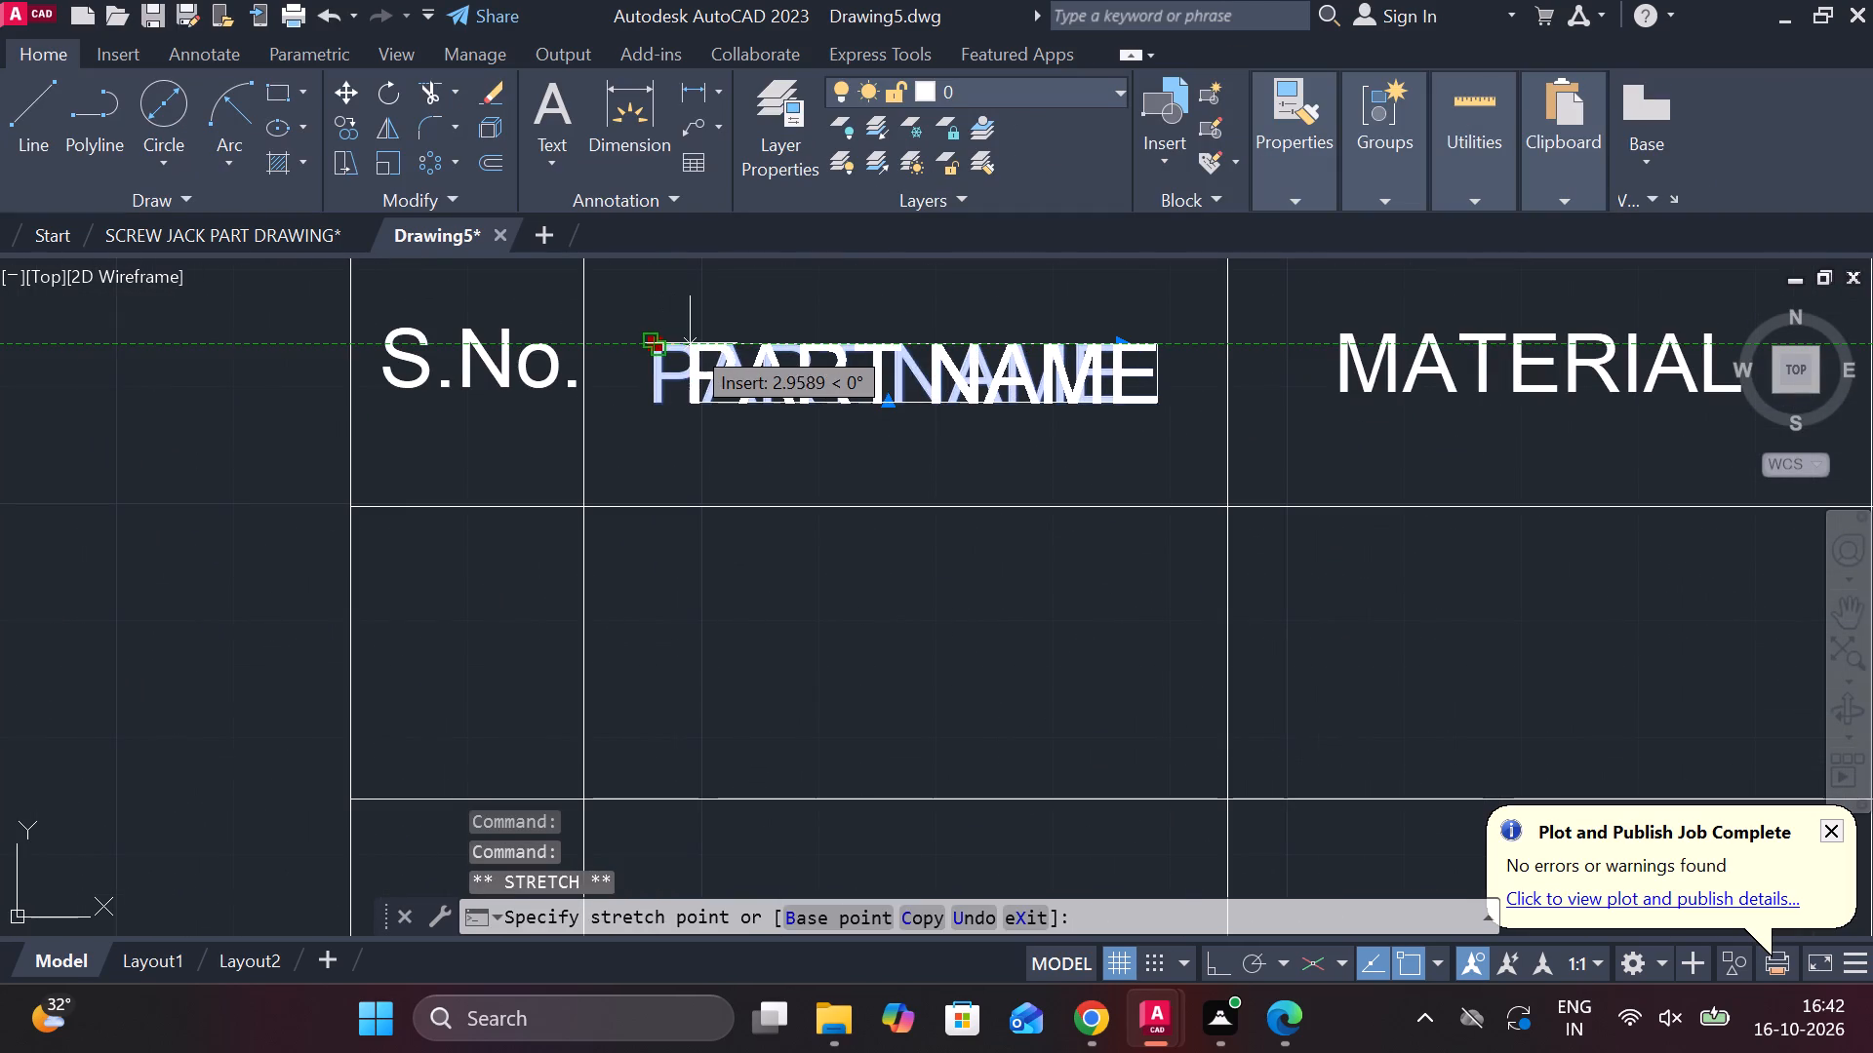
pyautogui.click(690, 343)
pyautogui.scroll(-1, 831, 356)
pyautogui.press('Escape')
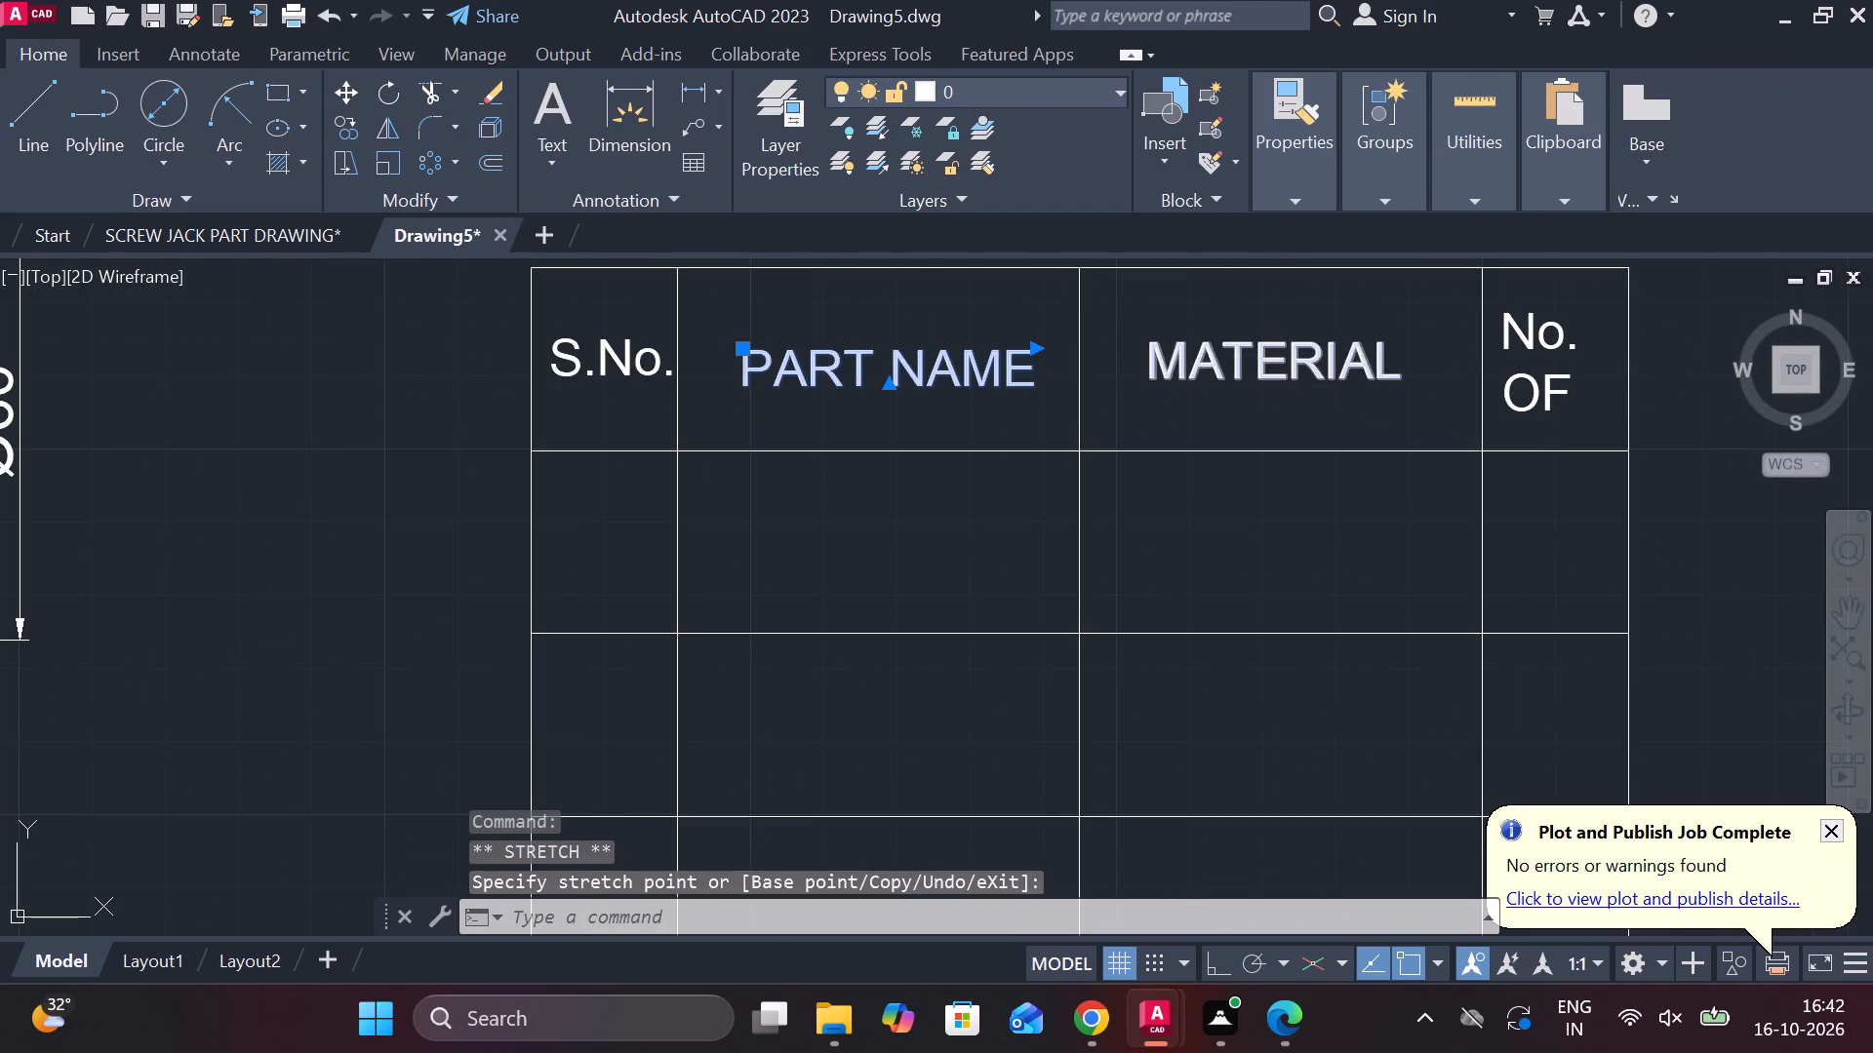
# Nudge the "MATERIAL" heading slightly right and down to balance it within the third header cell.
pyautogui.click(1296, 351)
pyautogui.click(1124, 340)
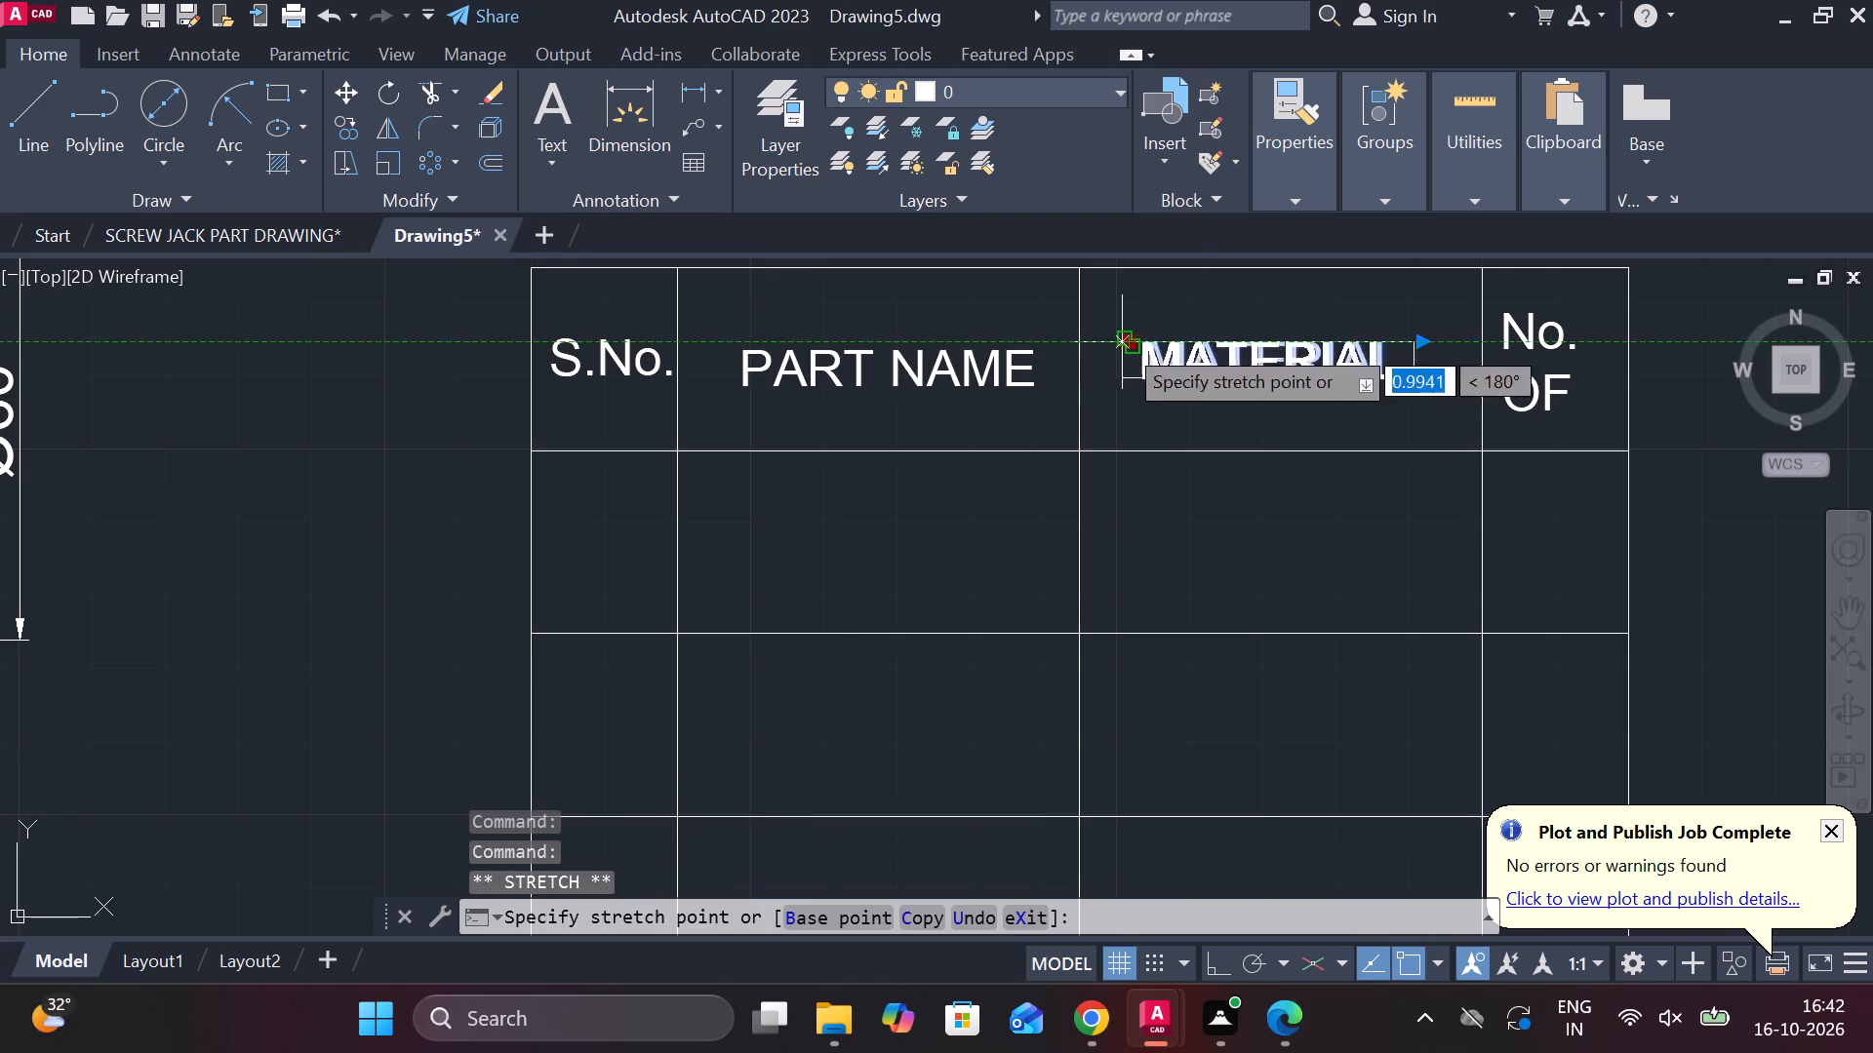
pyautogui.click(1129, 356)
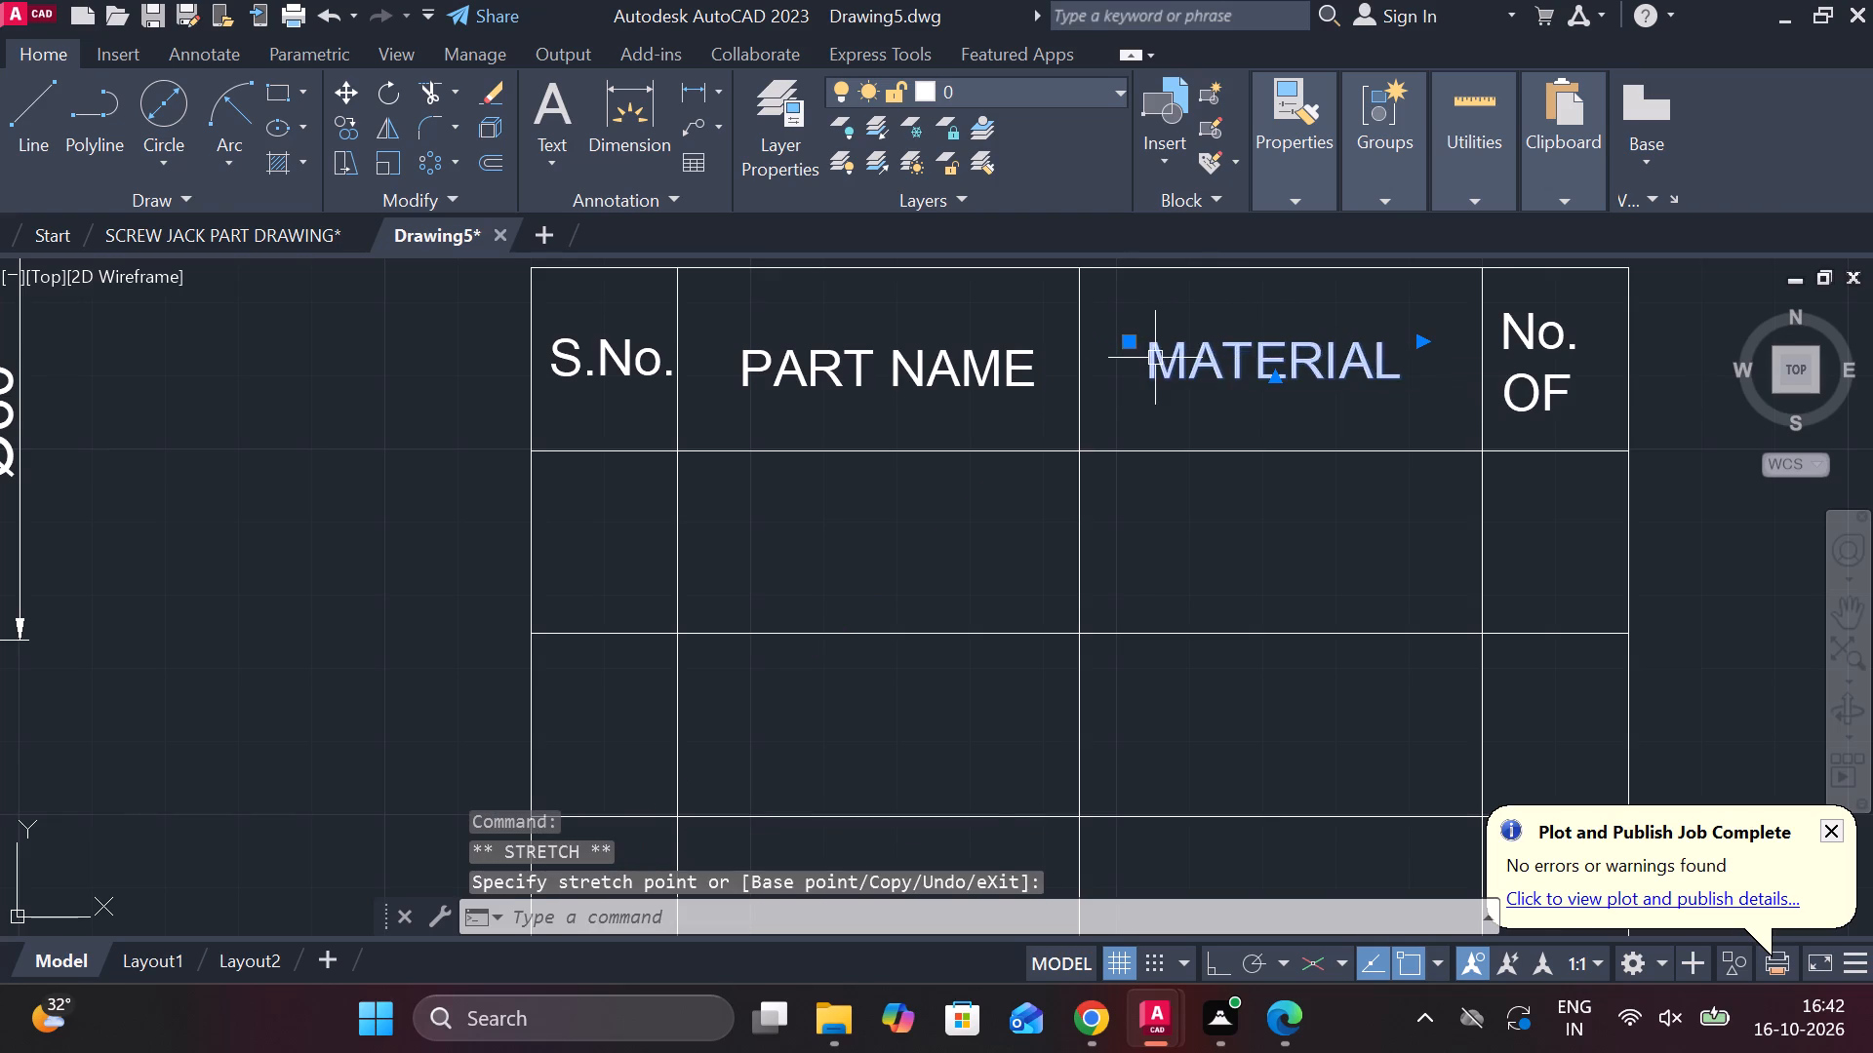
pyautogui.scroll(1, 1215, 328)
pyautogui.click(1081, 352)
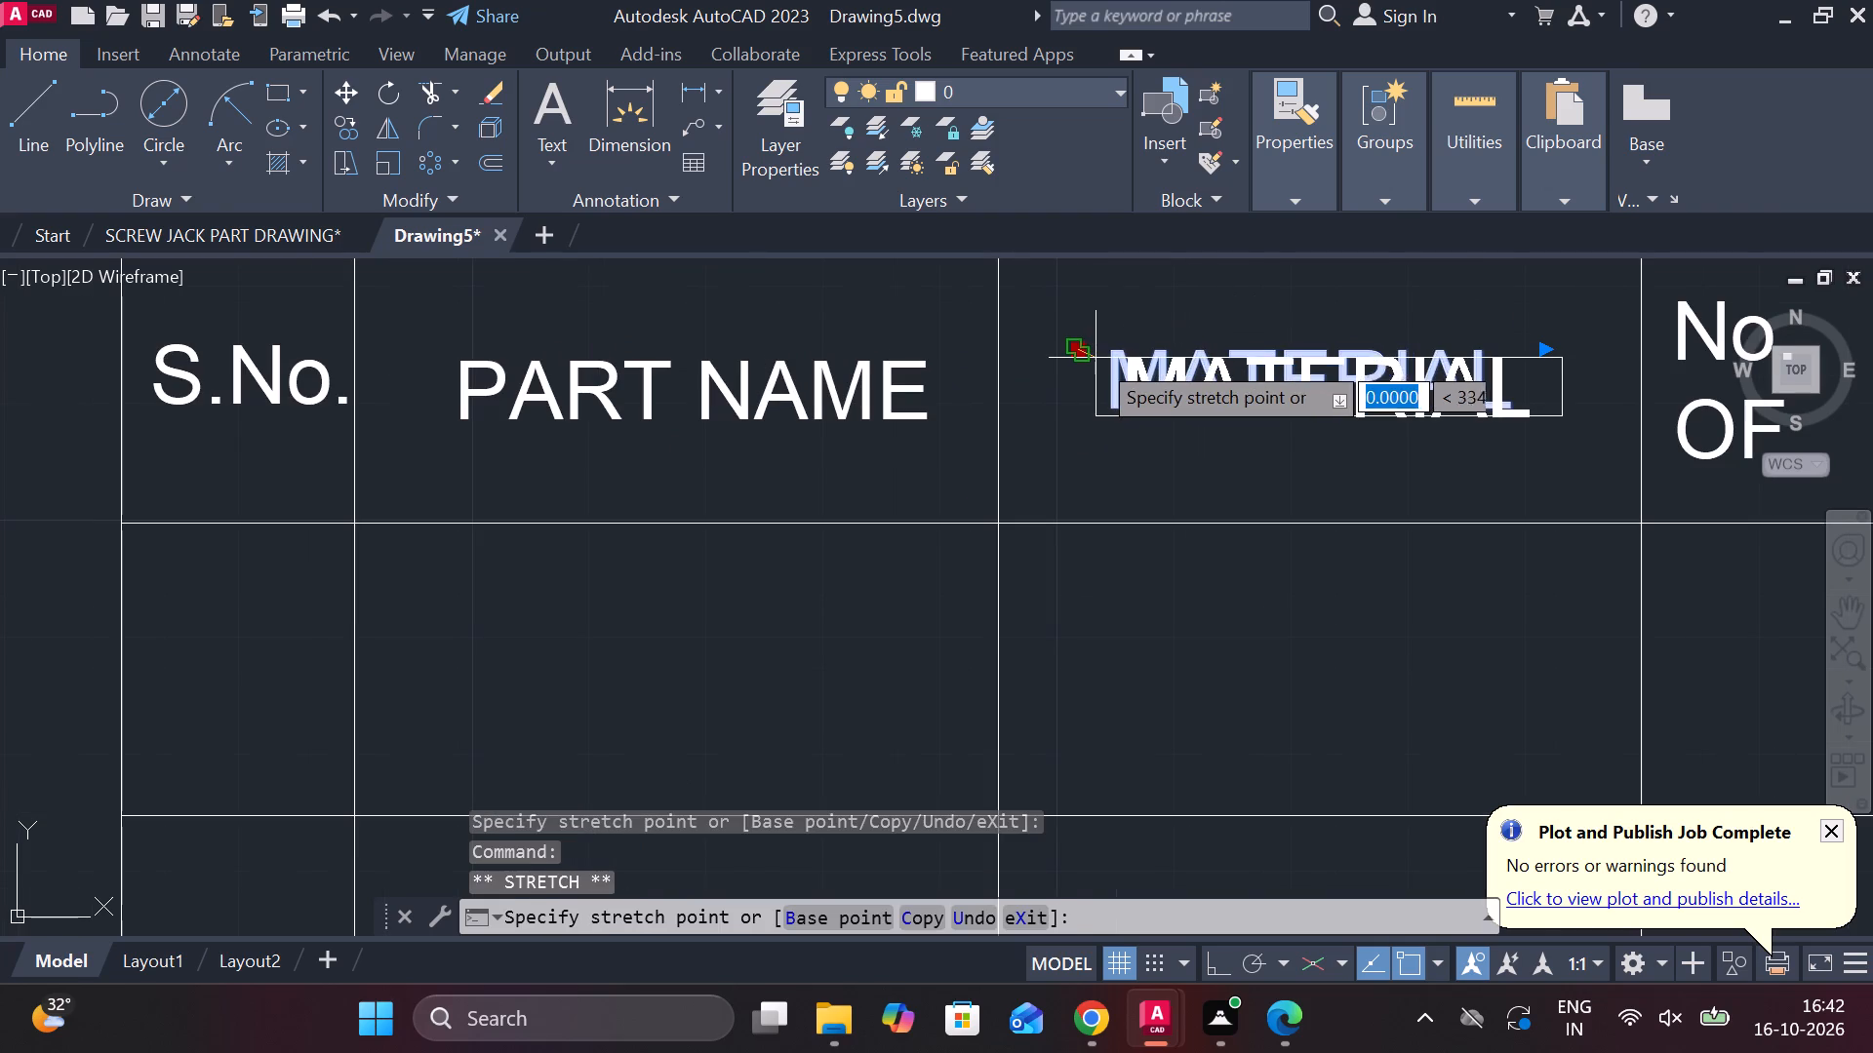
pyautogui.click(1096, 358)
pyautogui.scroll(-2, 1223, 388)
pyautogui.press('Escape')
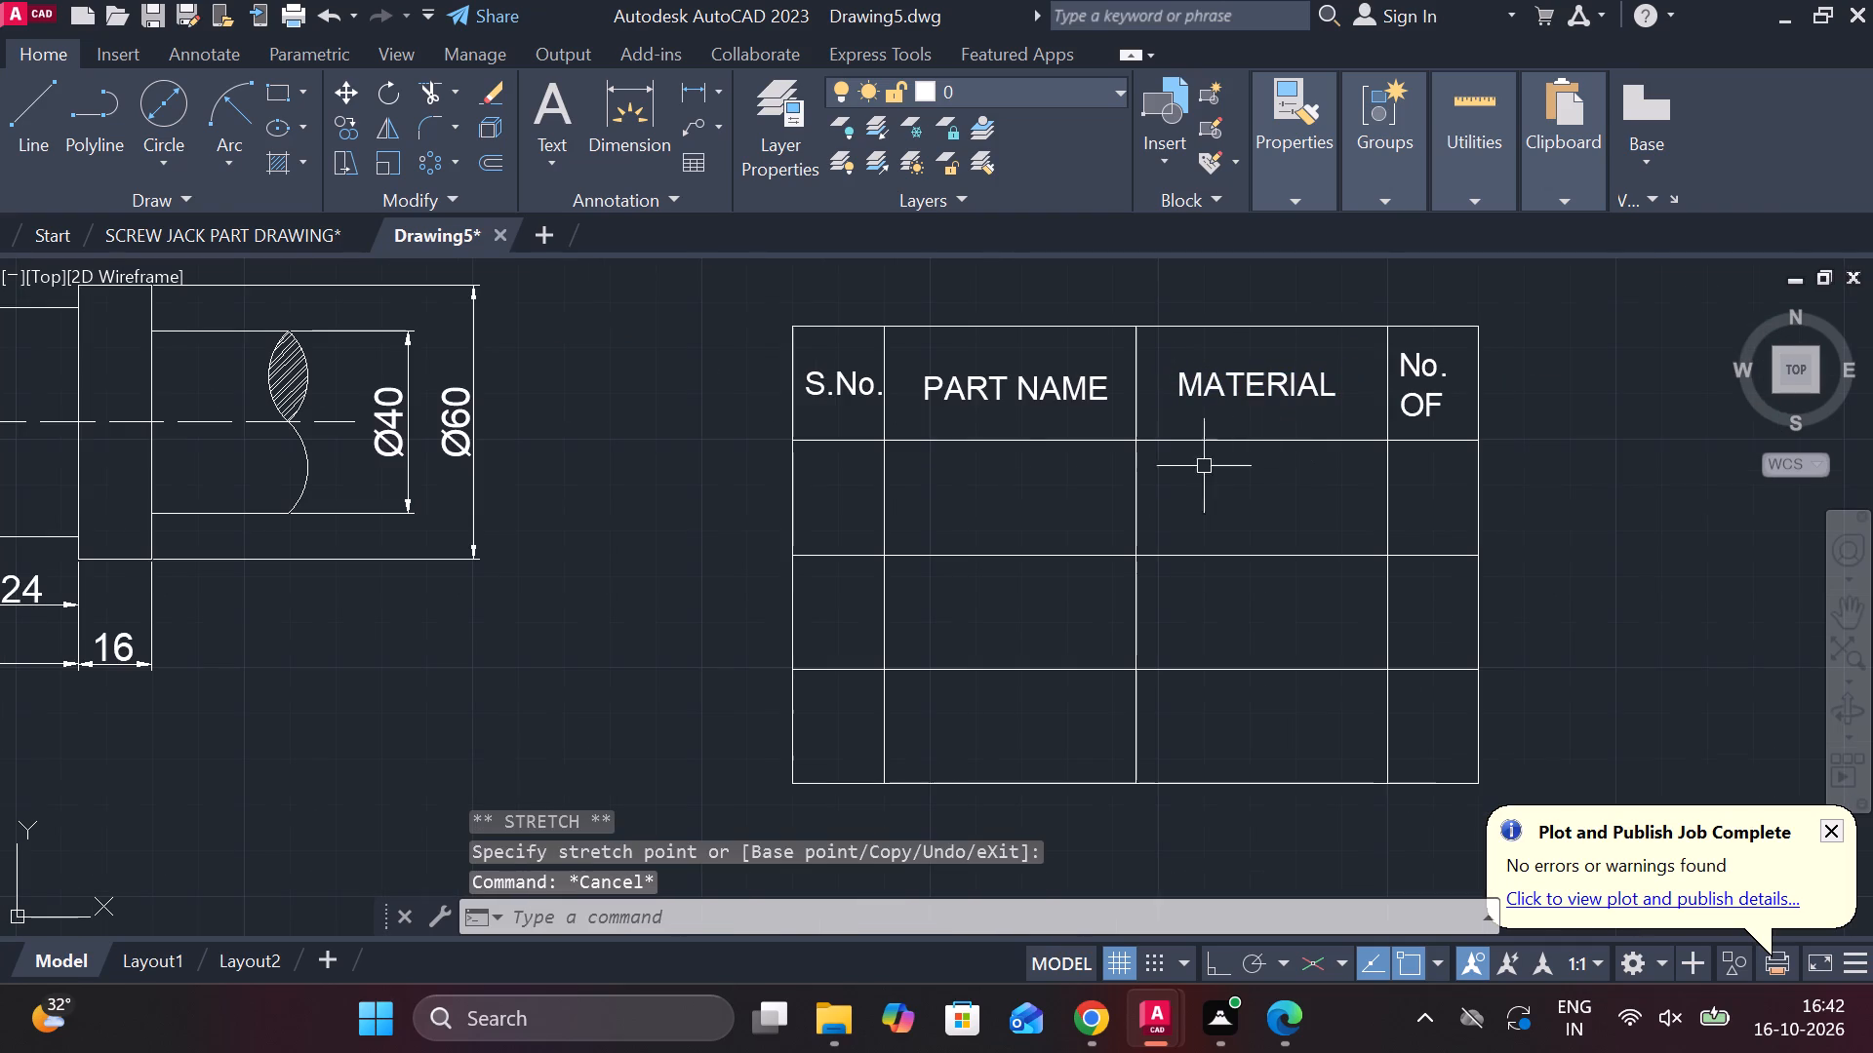
# Add a centred multiline text title "BILL OF MATERIALS" with text height 5 just above the parts table.
pyautogui.scroll(-1, 840, 466)
pyautogui.moveTo(856, 473); pyautogui.dragTo(885, 599, button='middle')
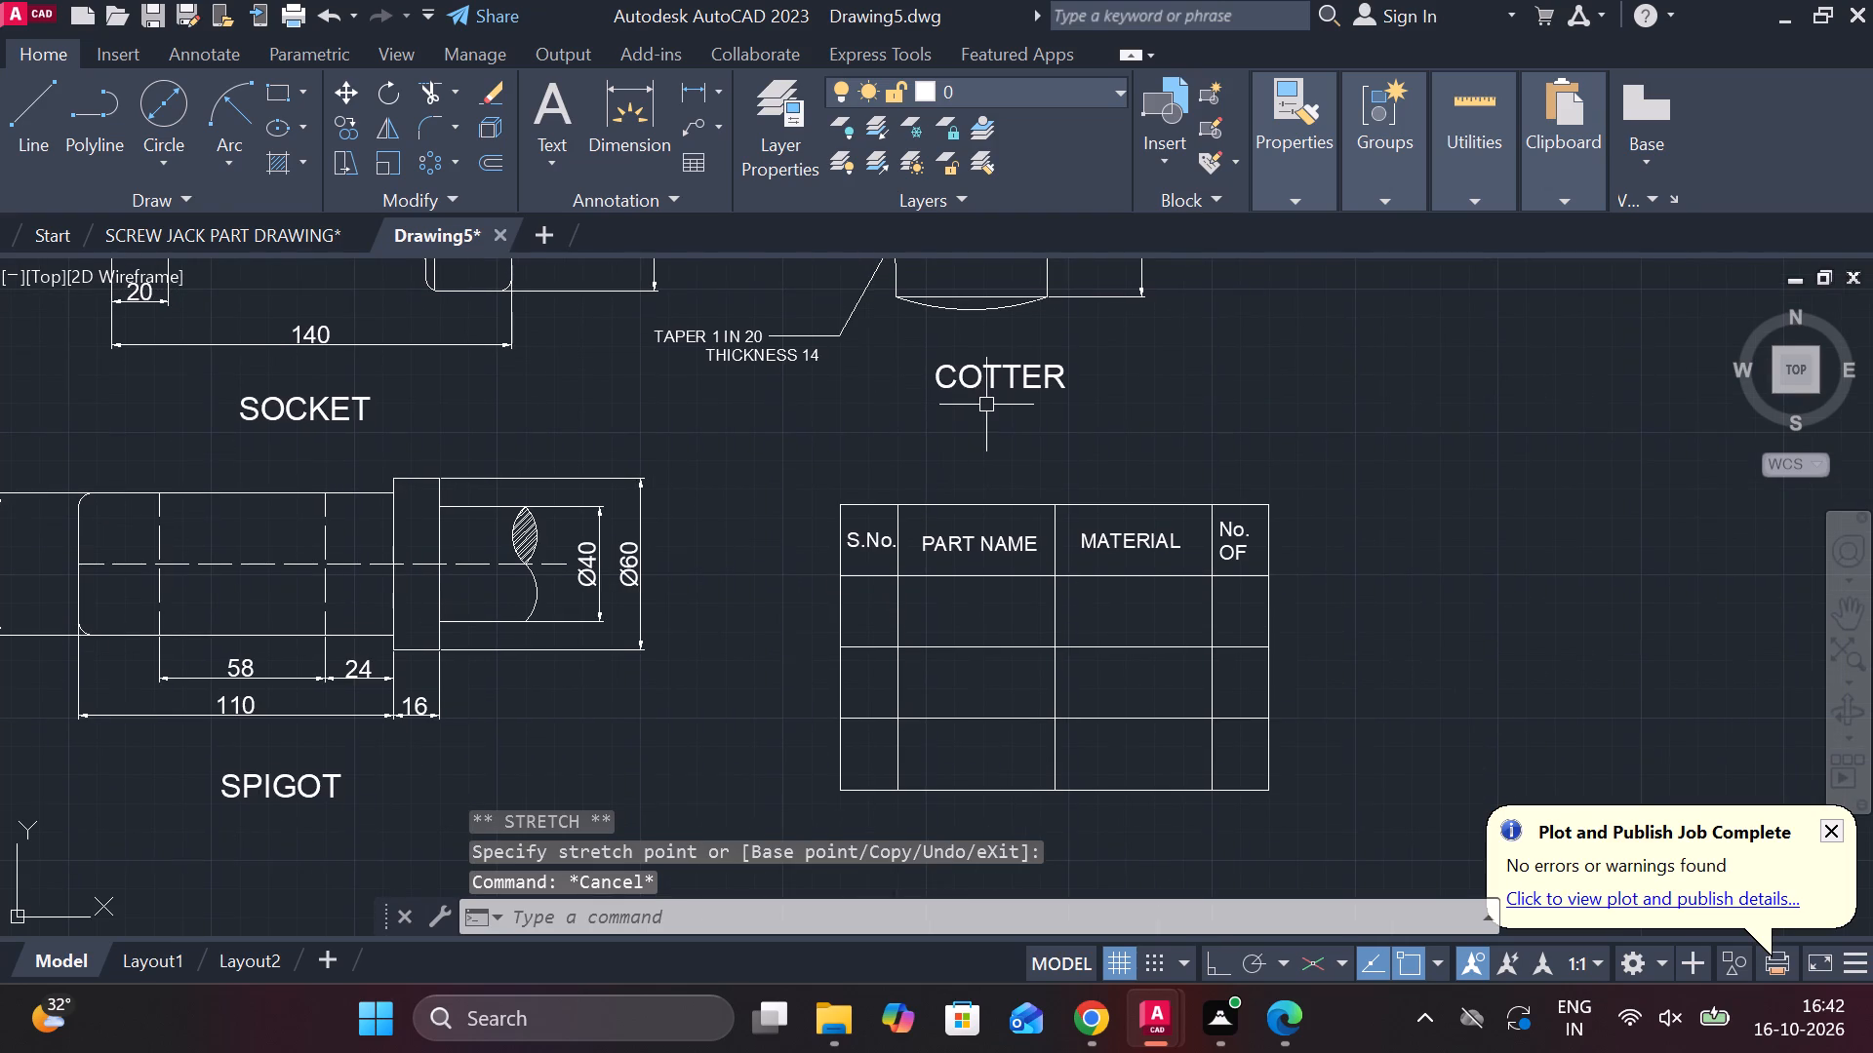
pyautogui.write('MT')
pyautogui.press('space')
pyautogui.scroll(2, 943, 461)
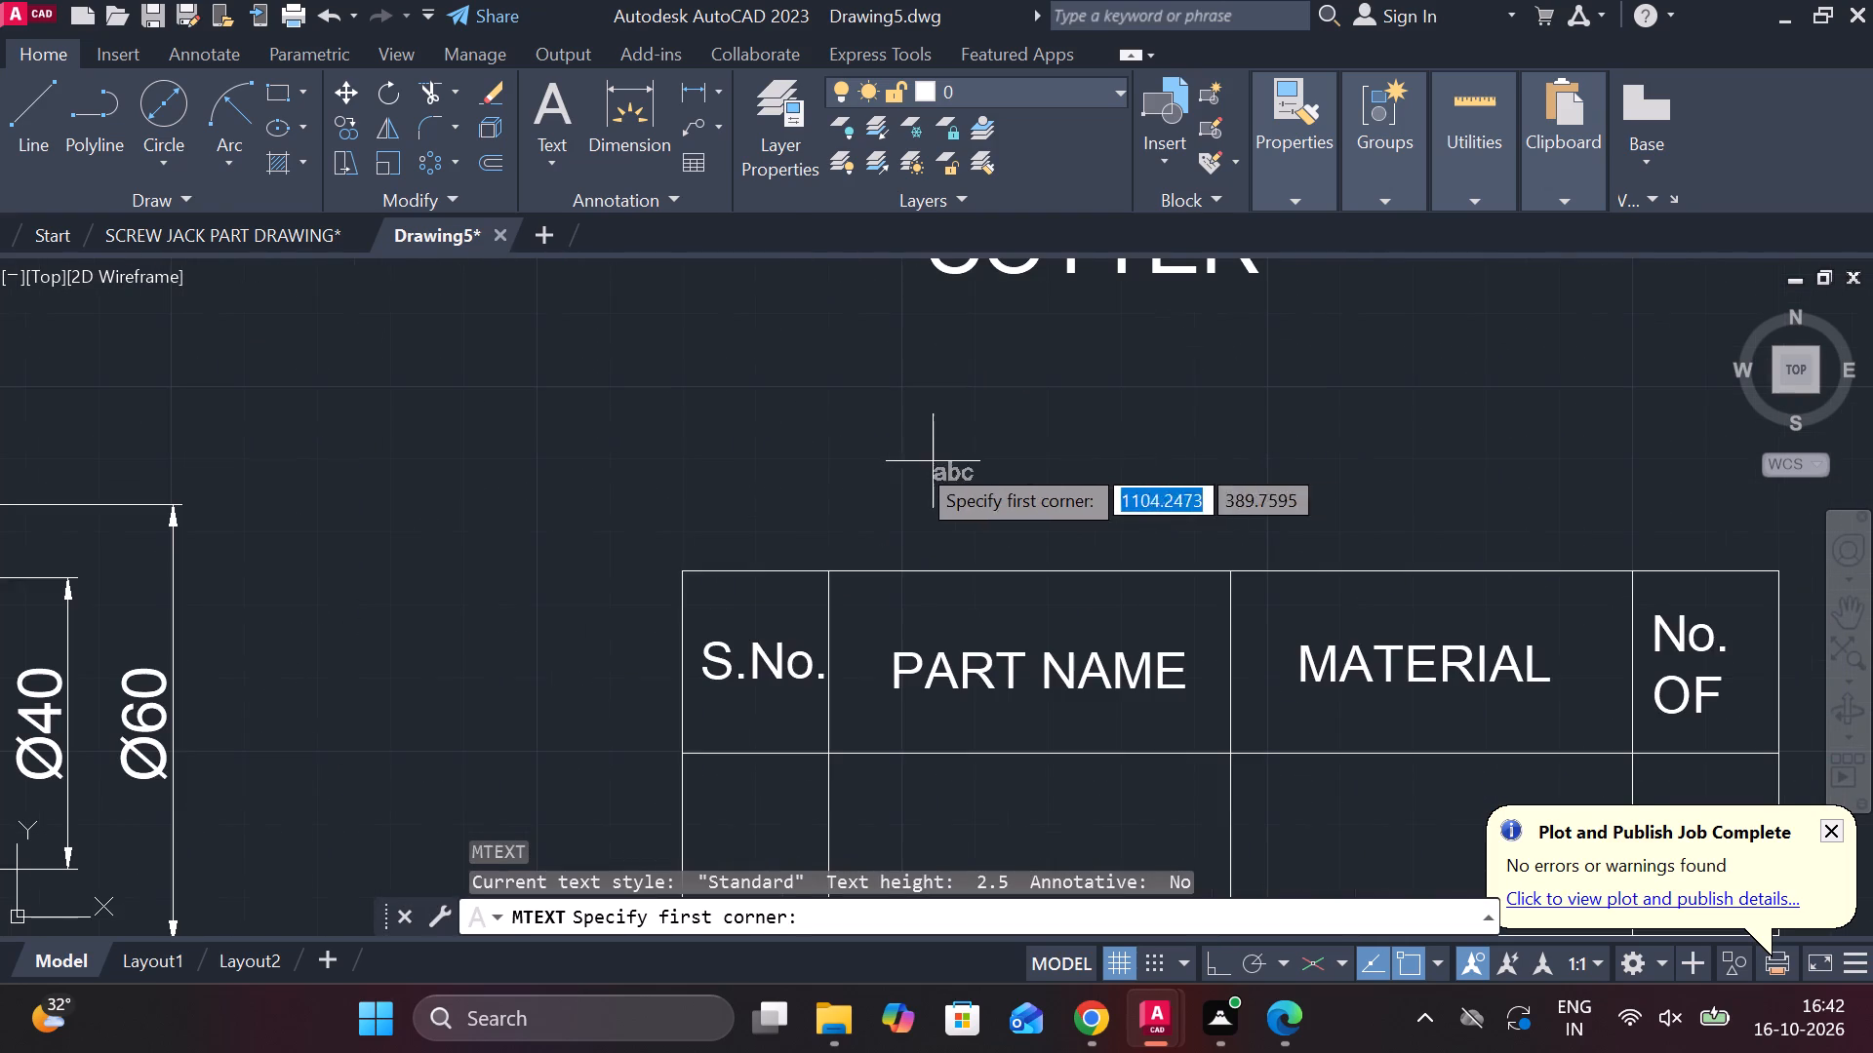
pyautogui.click(776, 464)
pyautogui.click(1719, 511)
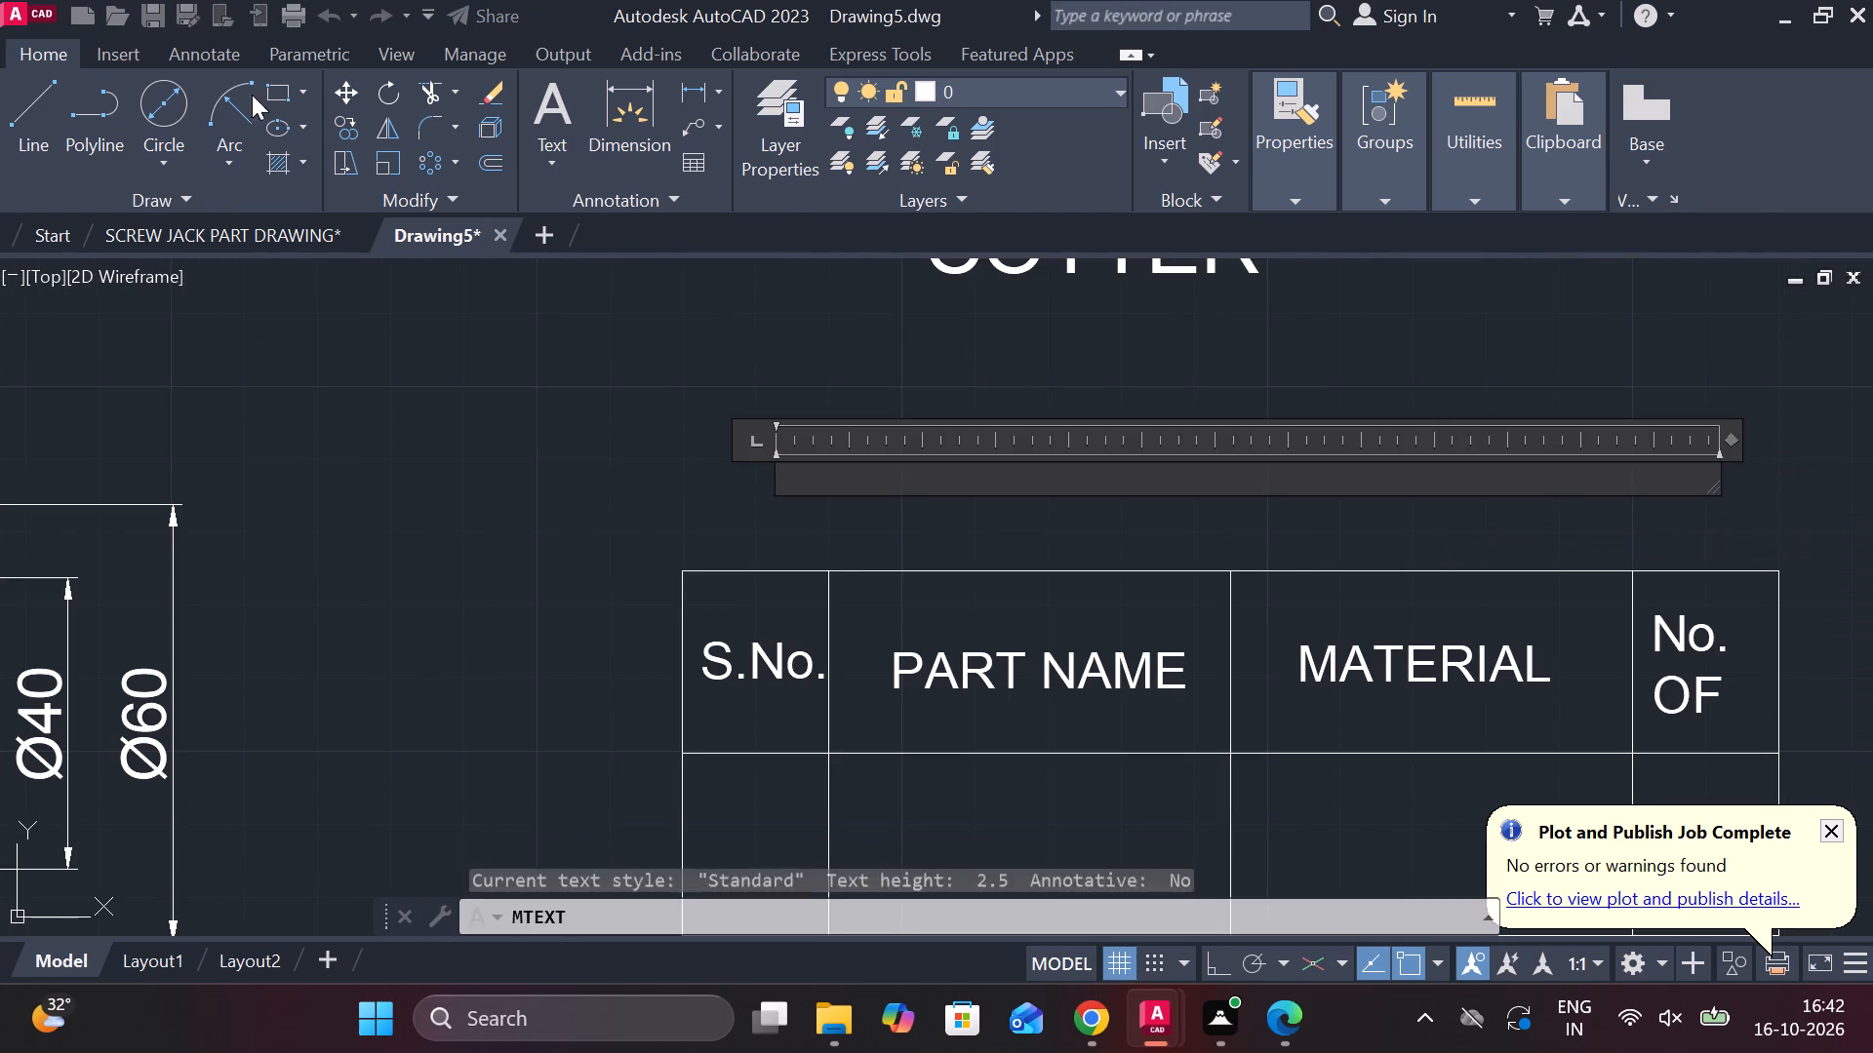
pyautogui.click(297, 117)
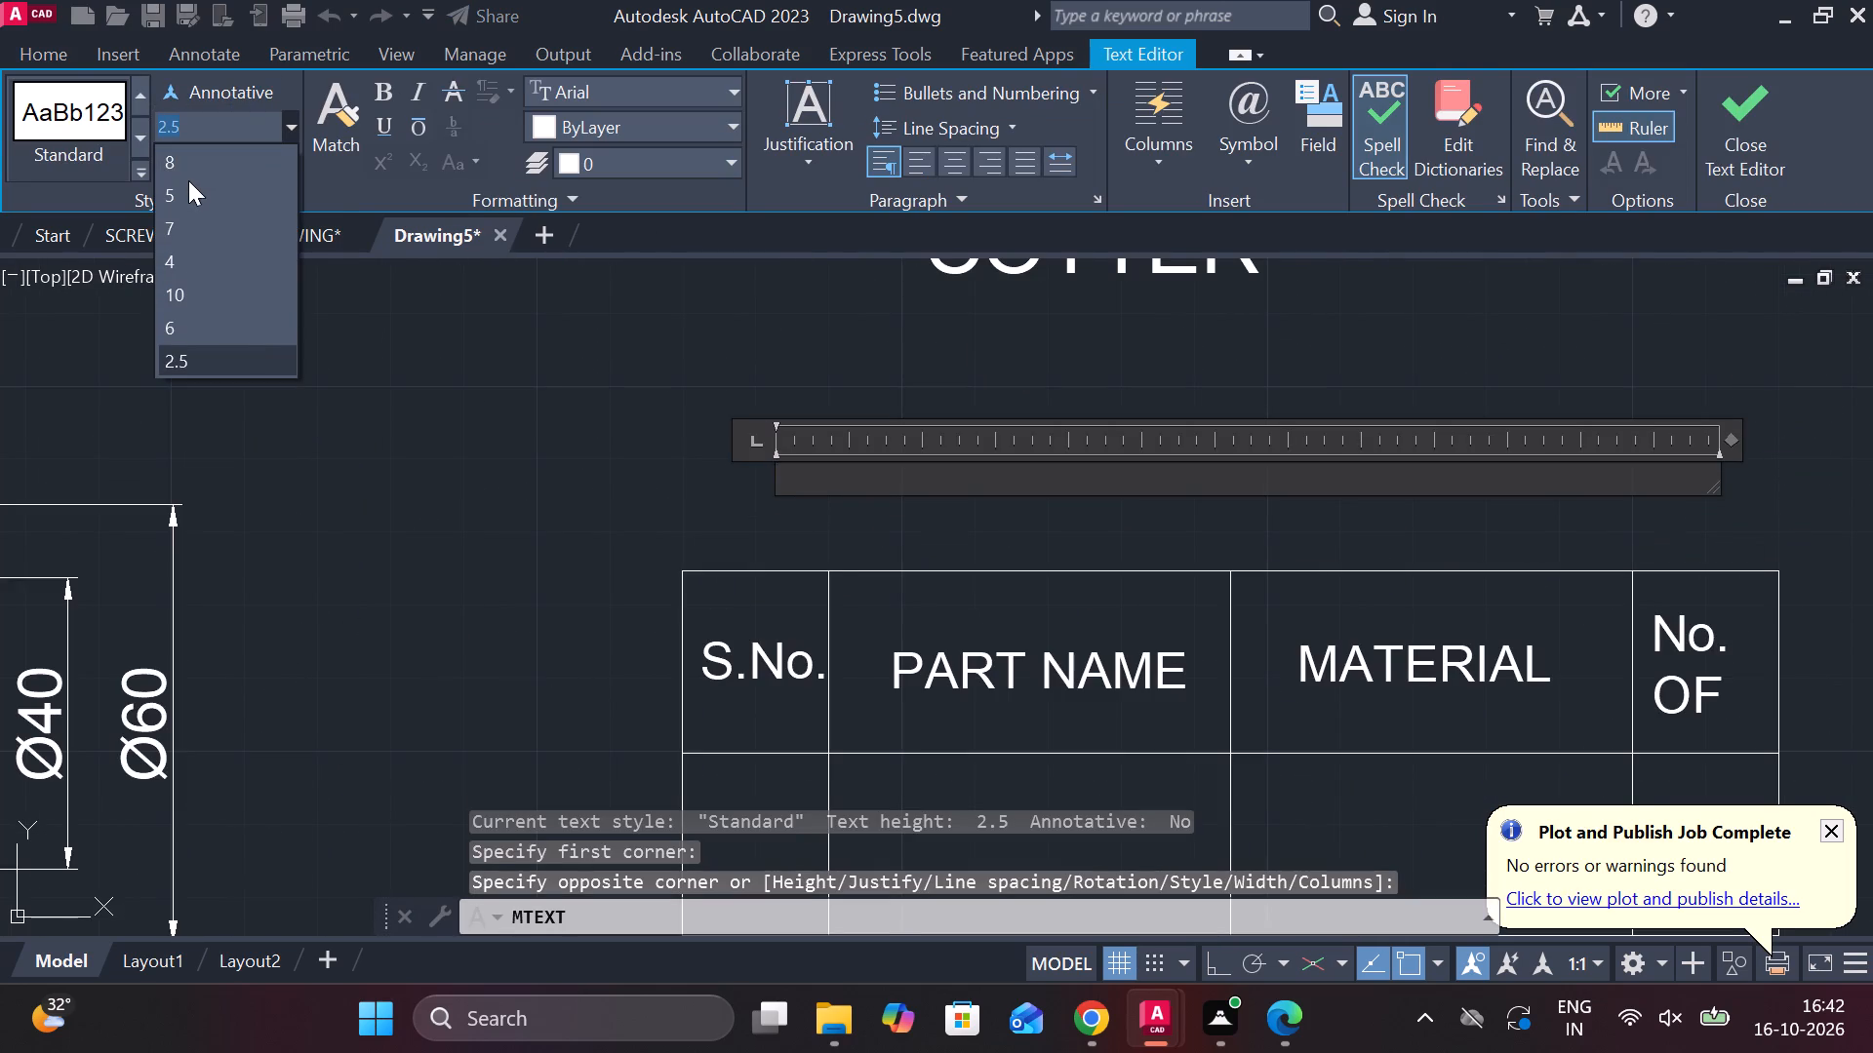
pyautogui.click(188, 189)
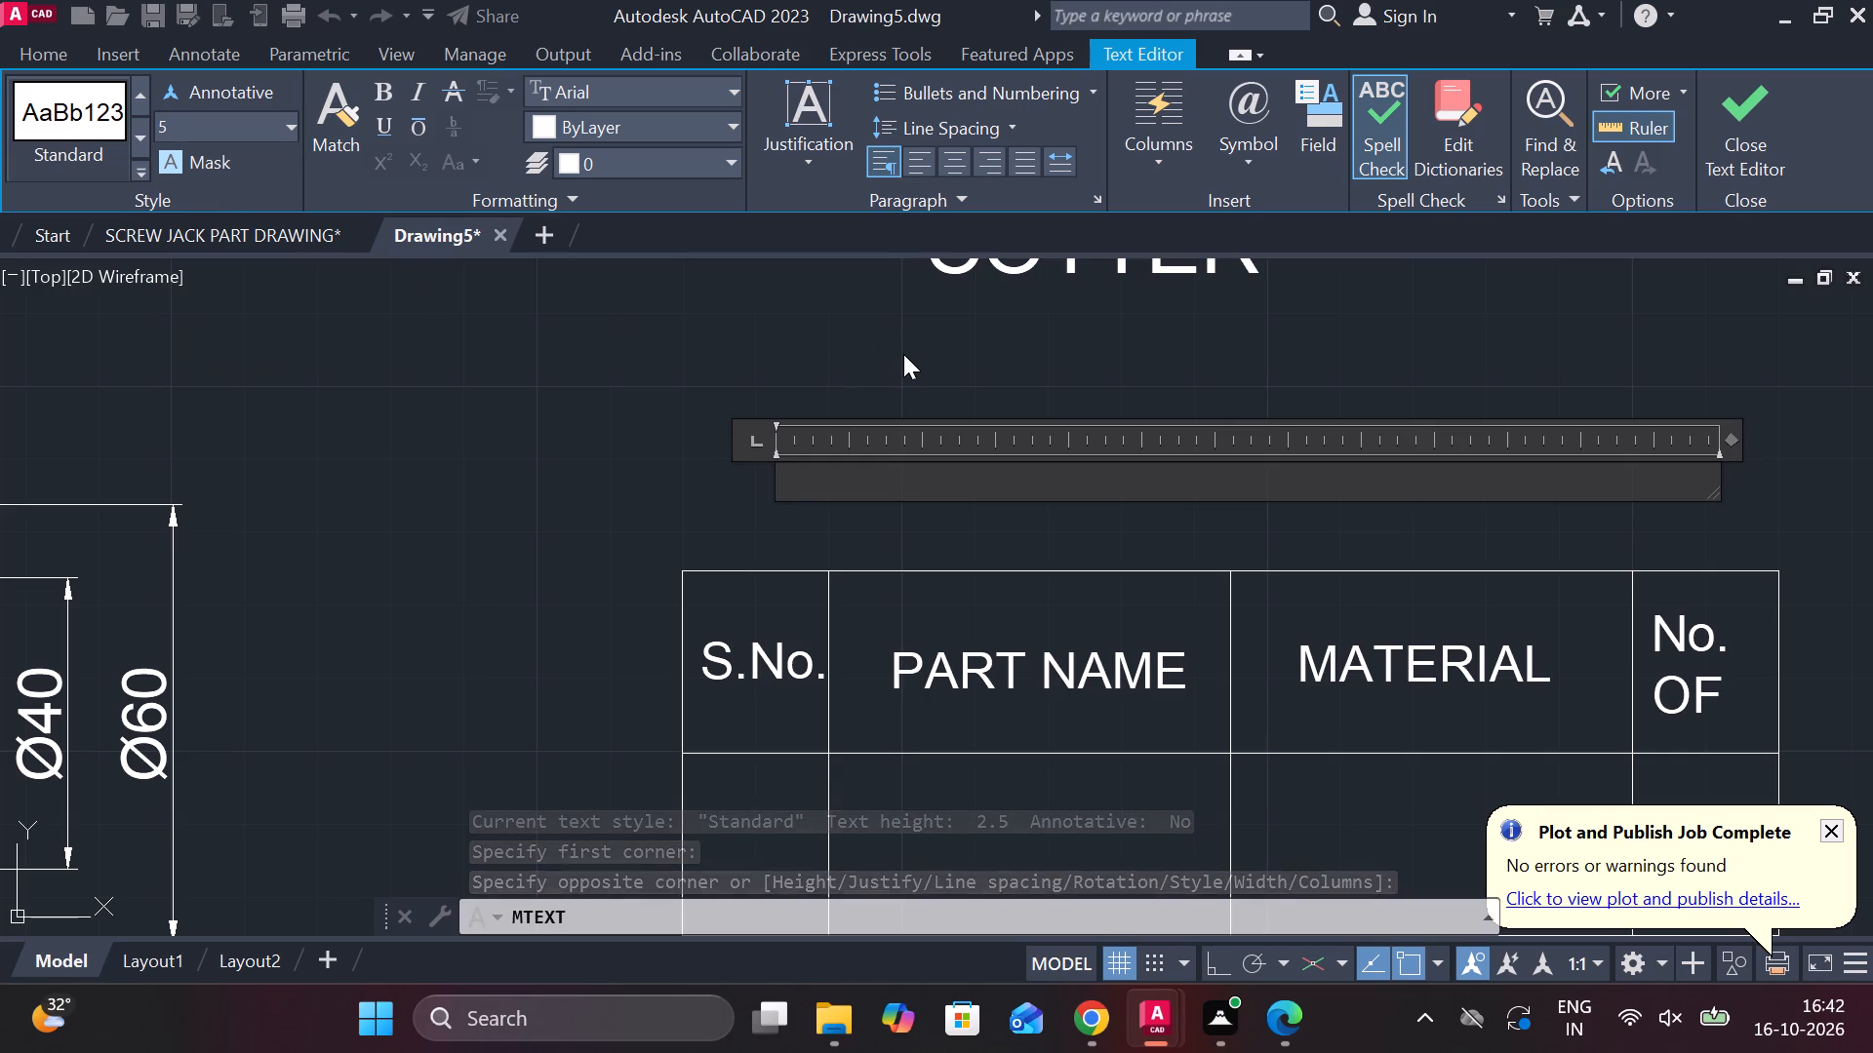
pyautogui.press('b')
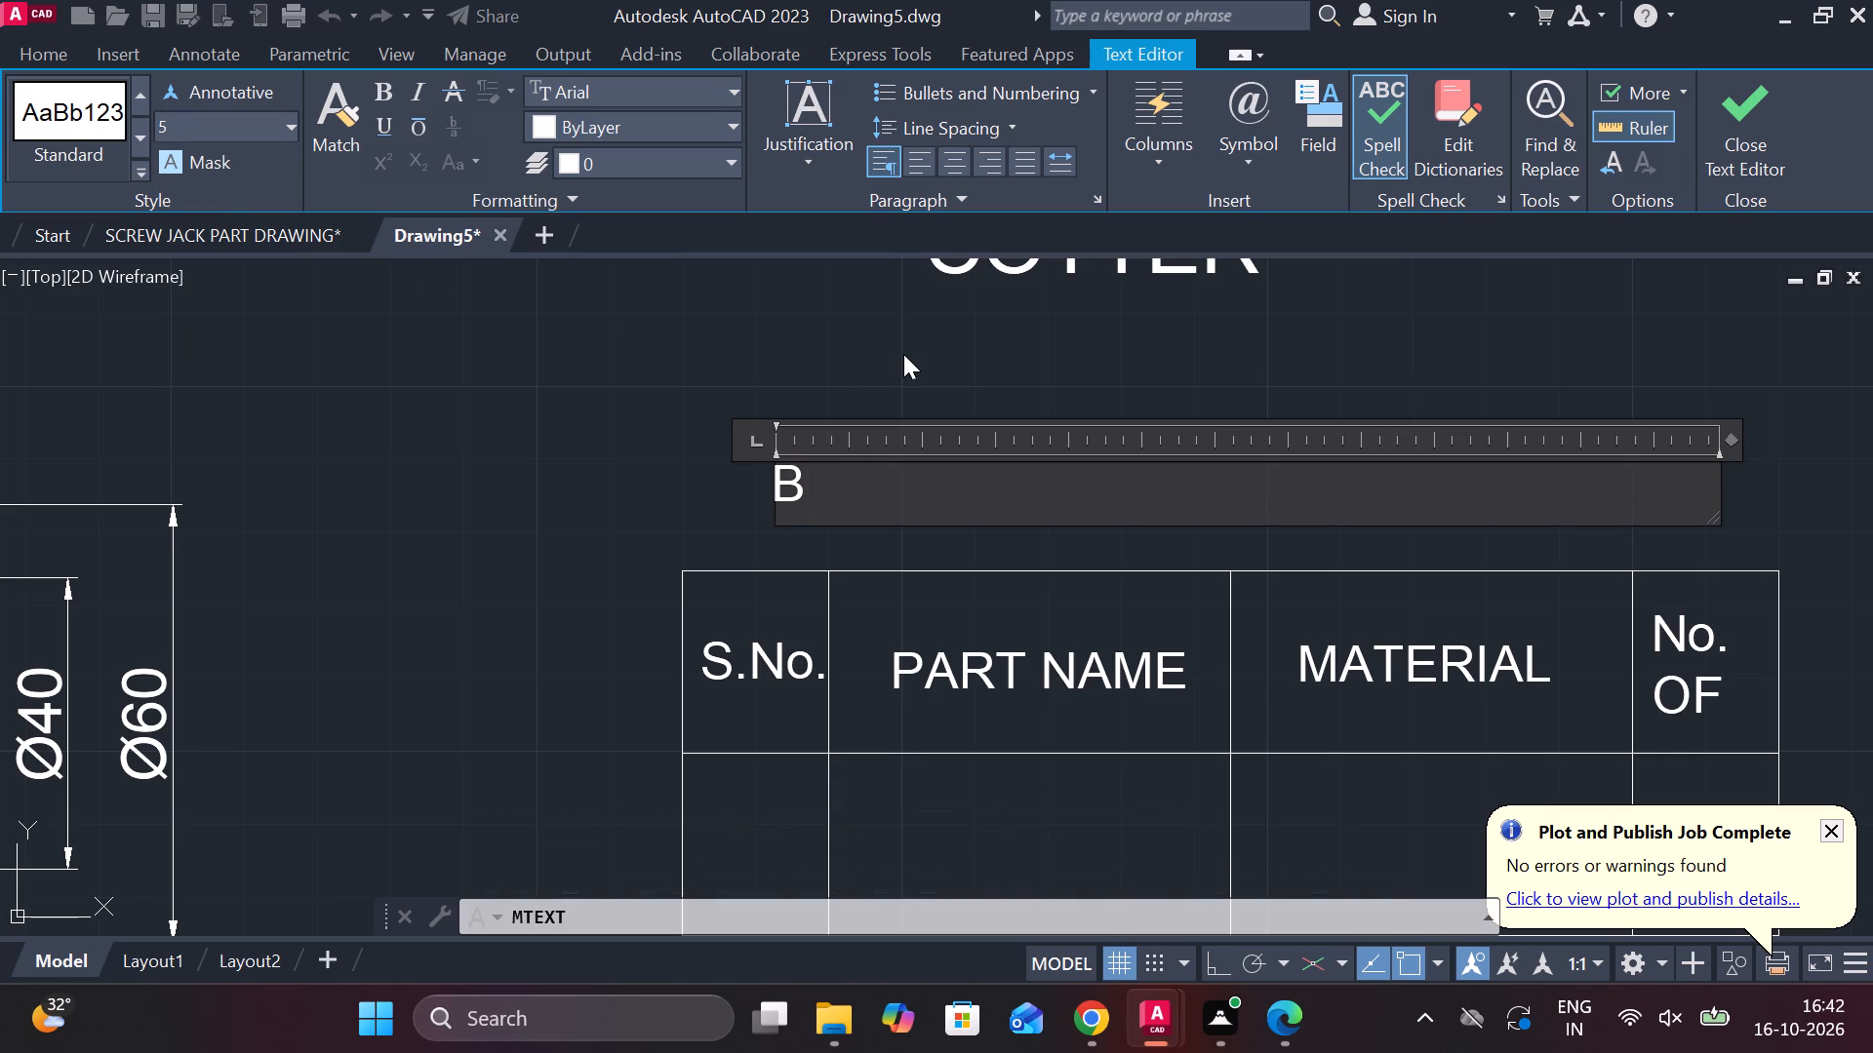
pyautogui.write('ILL OF')
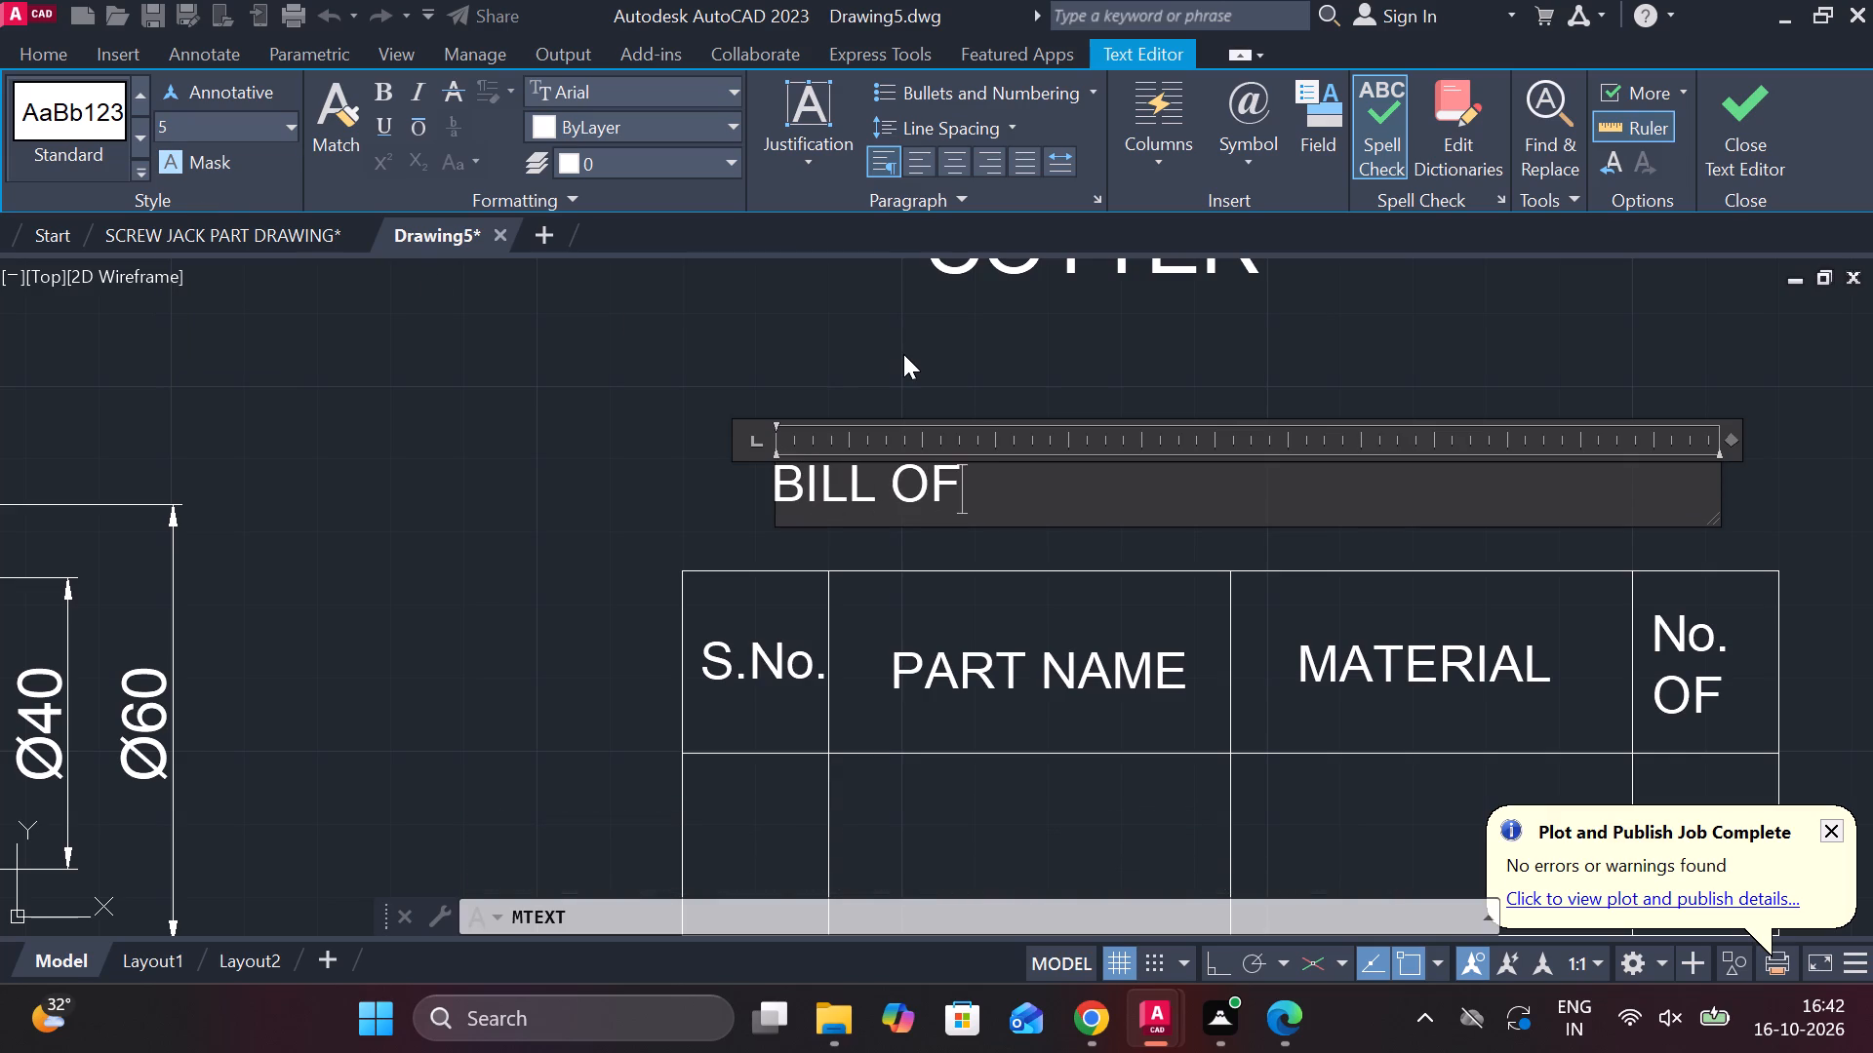
pyautogui.press('space')
pyautogui.write('MATERIALS')
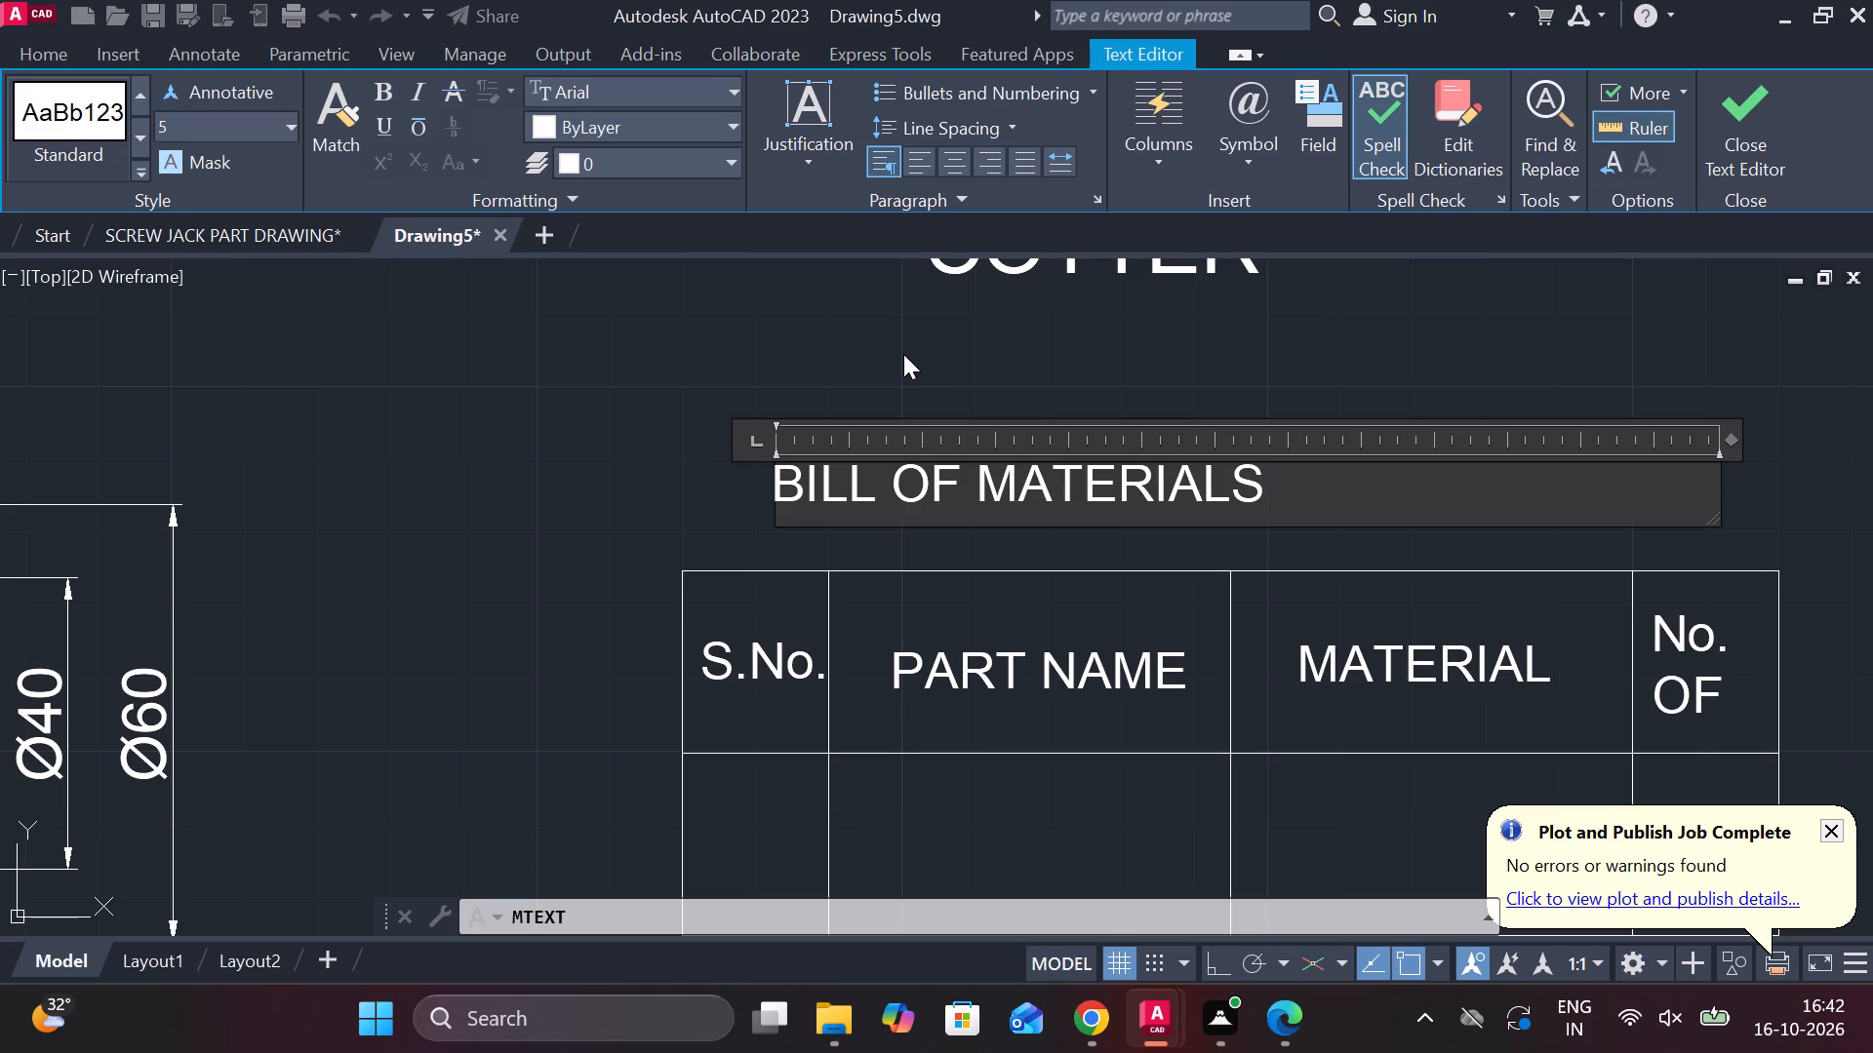
pyautogui.click(954, 177)
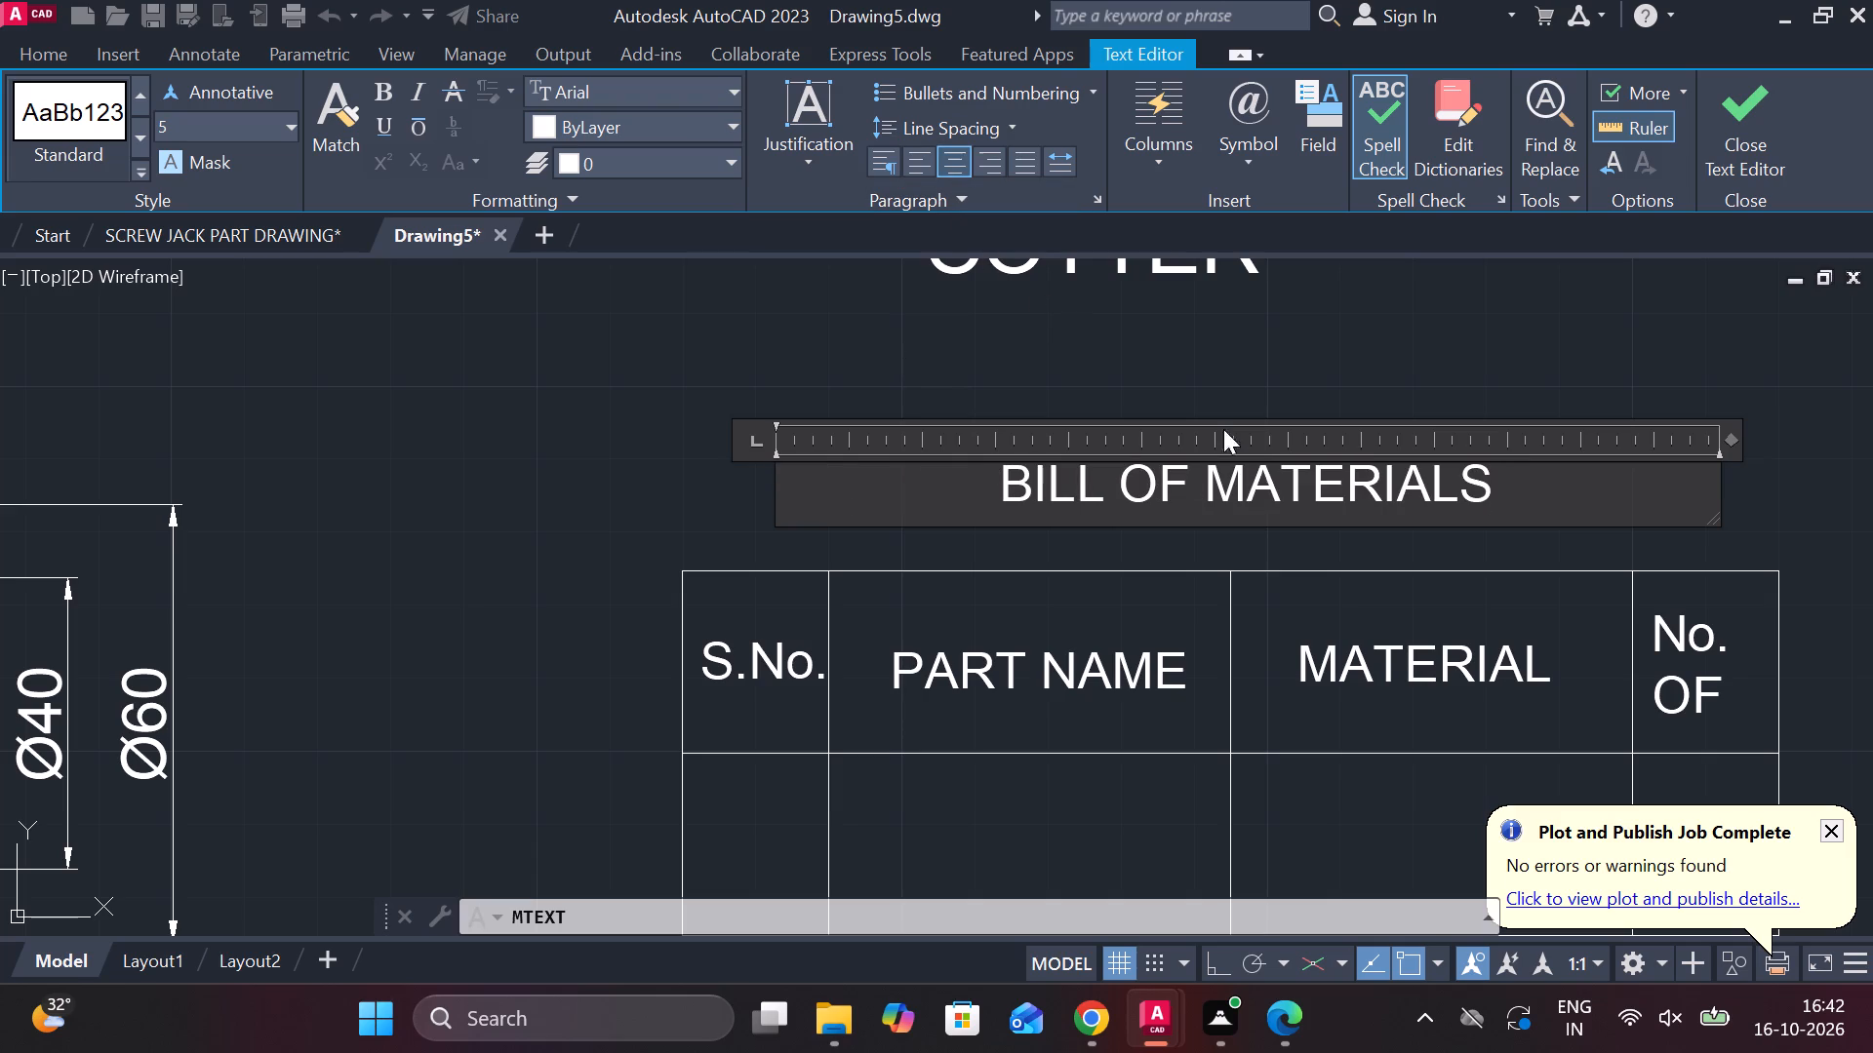
pyautogui.click(1743, 149)
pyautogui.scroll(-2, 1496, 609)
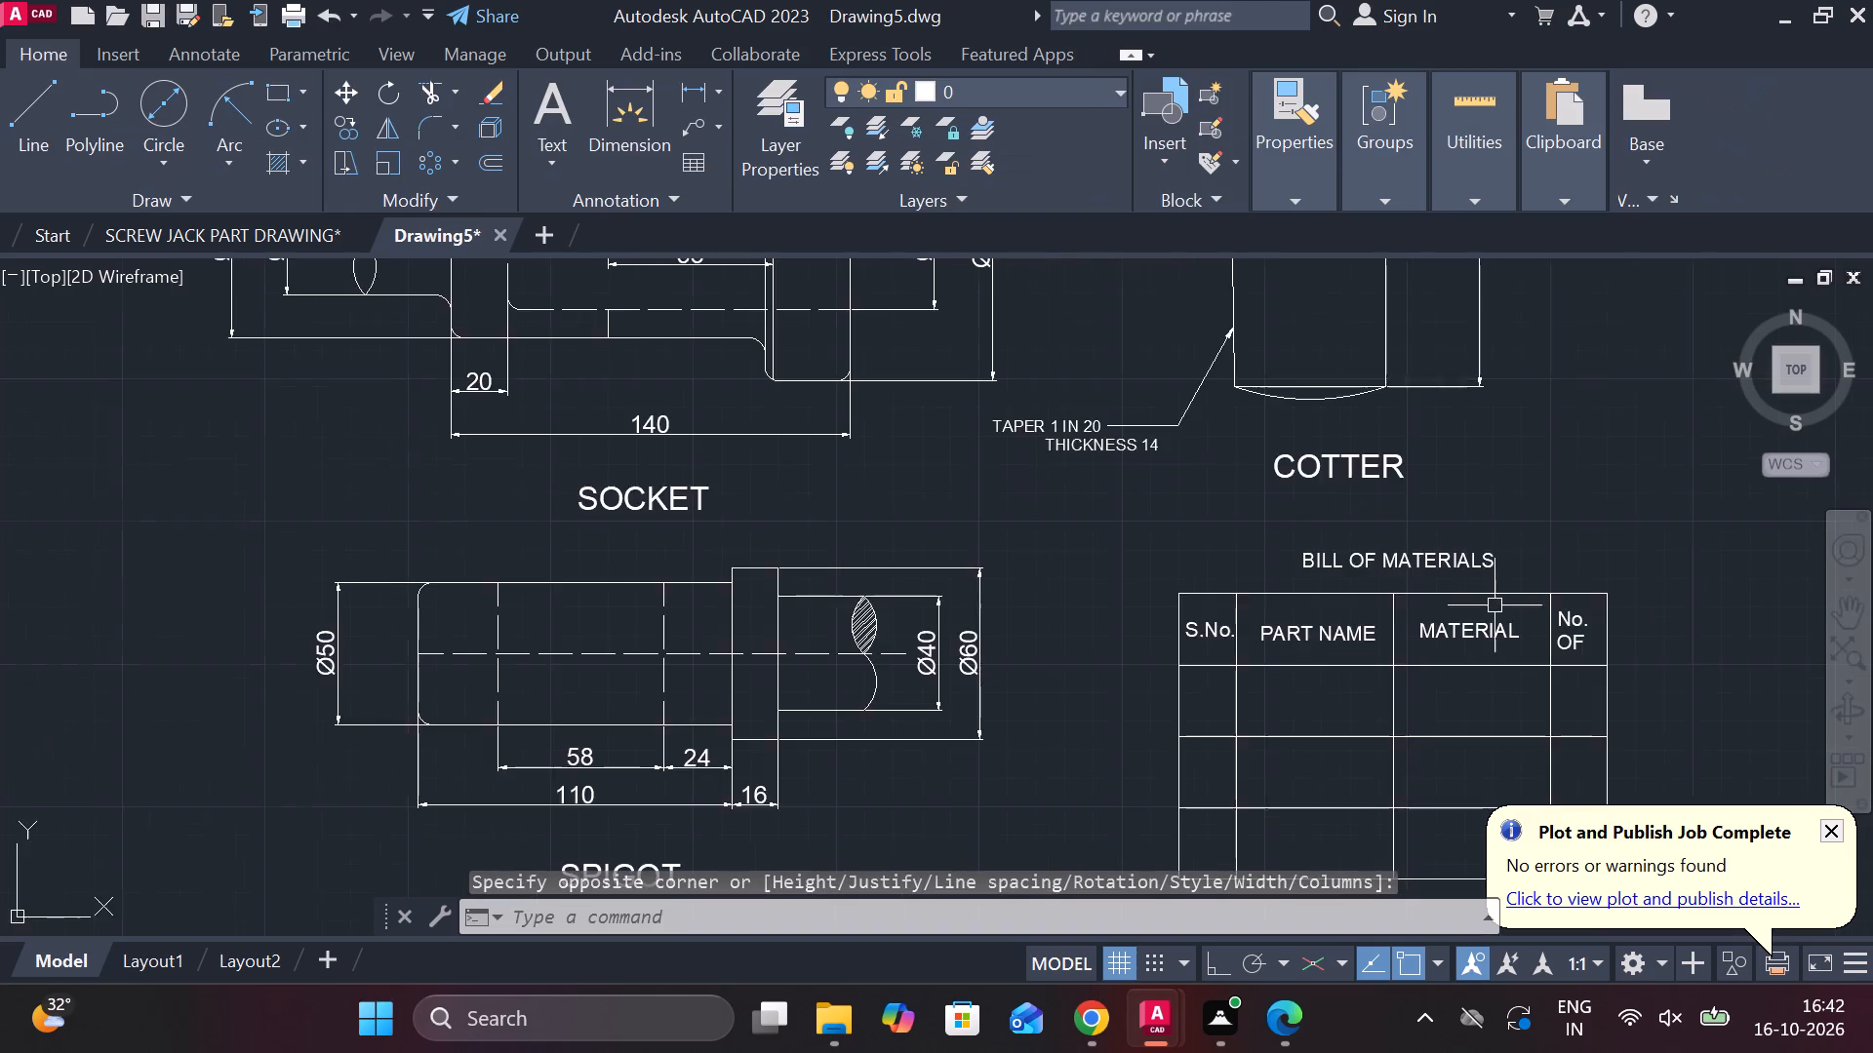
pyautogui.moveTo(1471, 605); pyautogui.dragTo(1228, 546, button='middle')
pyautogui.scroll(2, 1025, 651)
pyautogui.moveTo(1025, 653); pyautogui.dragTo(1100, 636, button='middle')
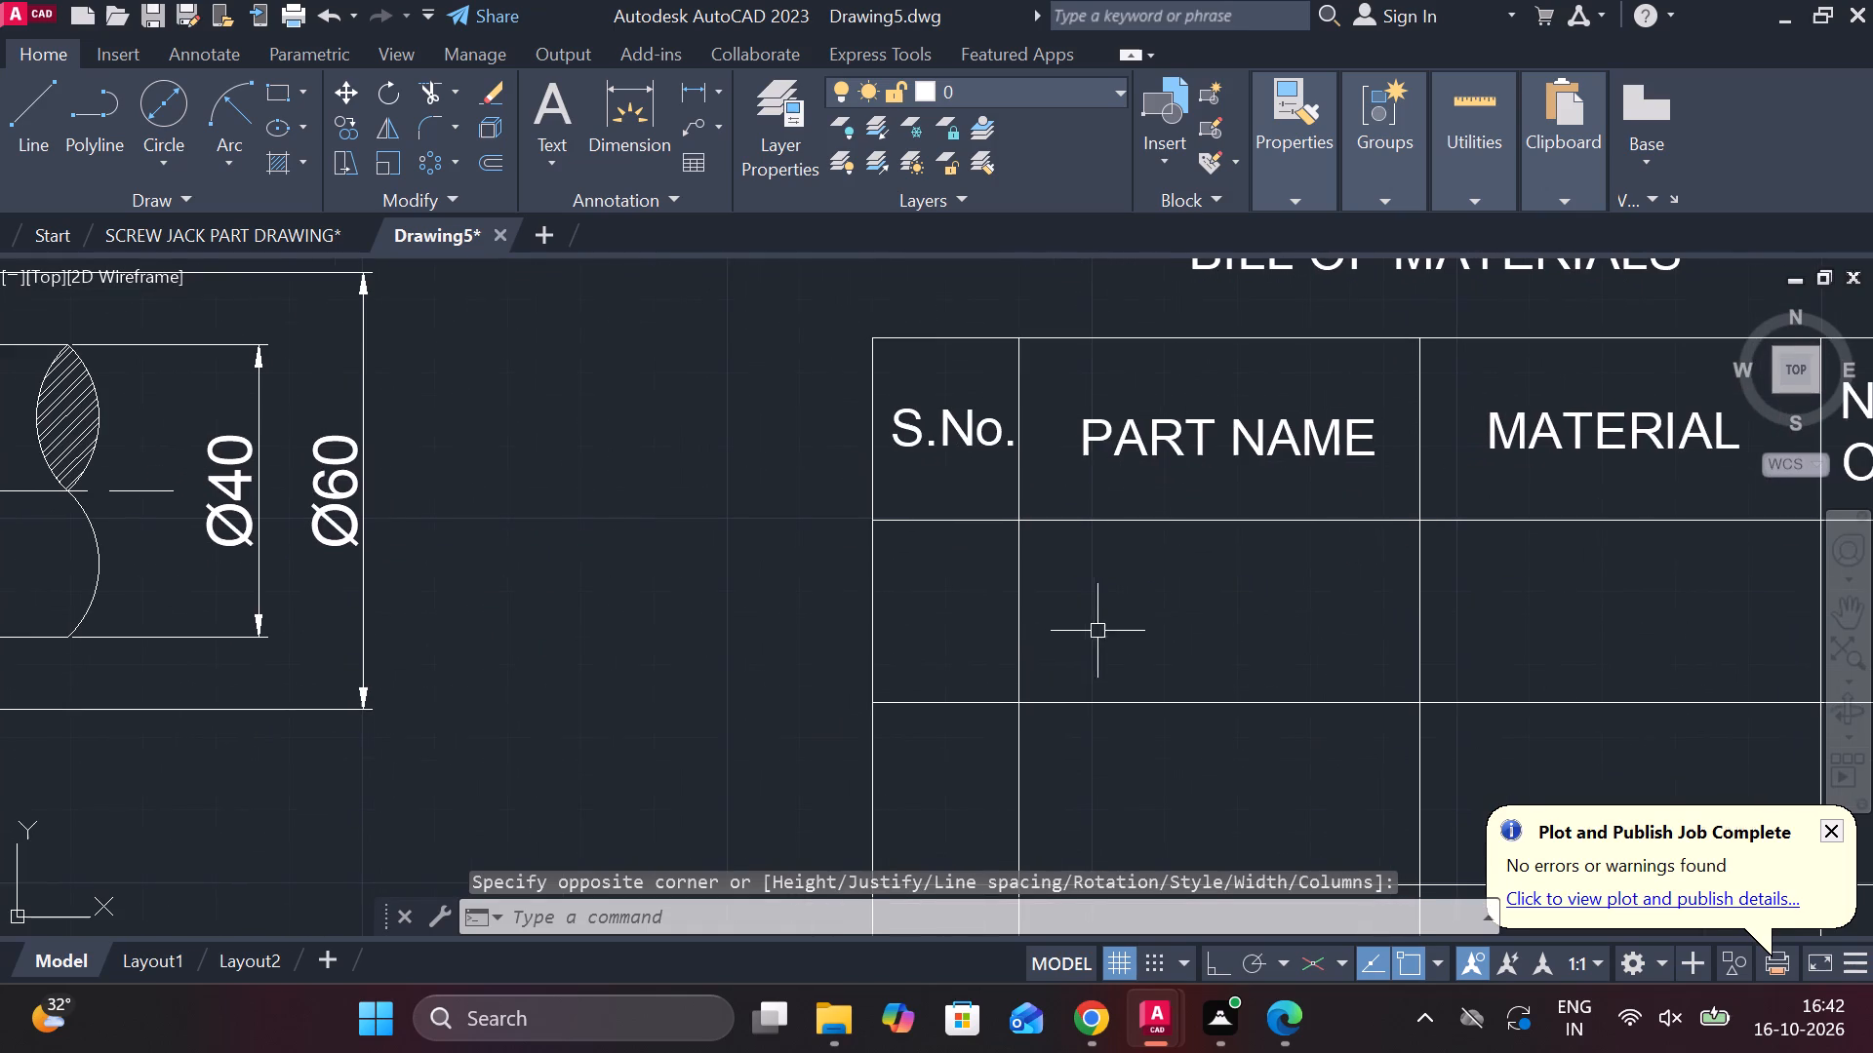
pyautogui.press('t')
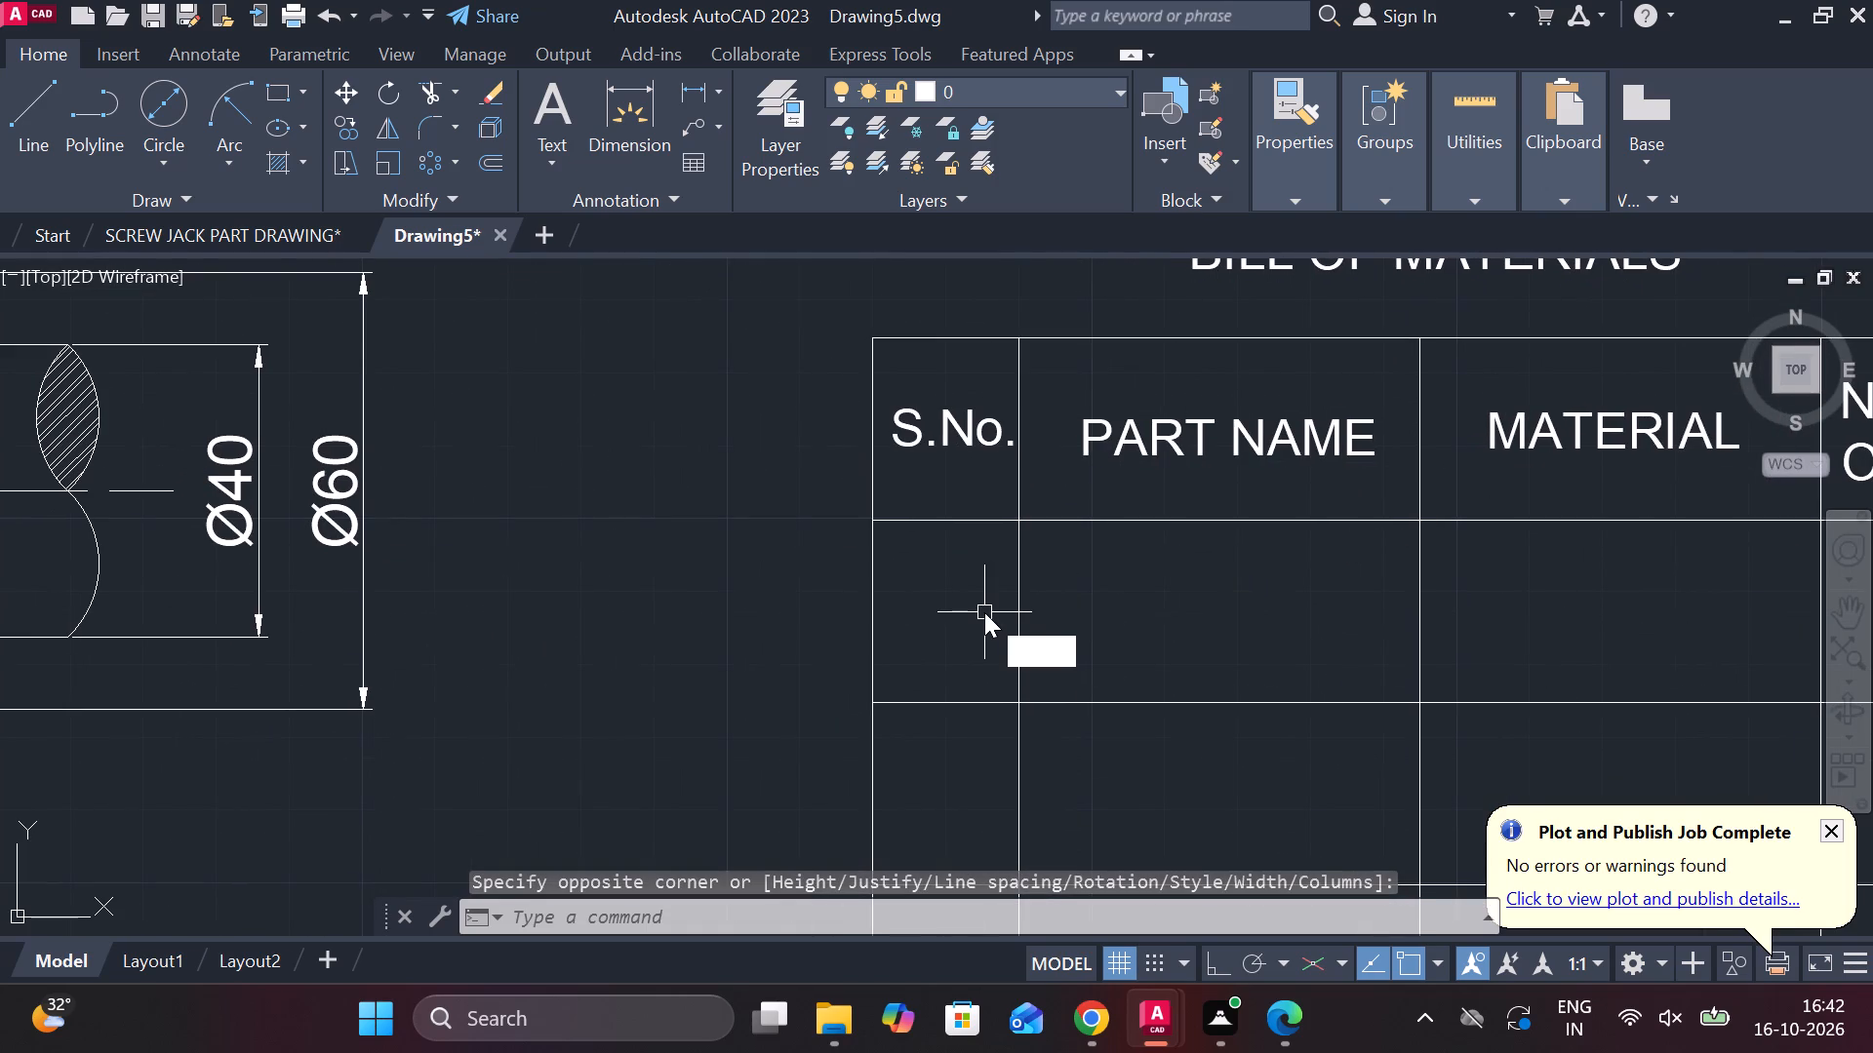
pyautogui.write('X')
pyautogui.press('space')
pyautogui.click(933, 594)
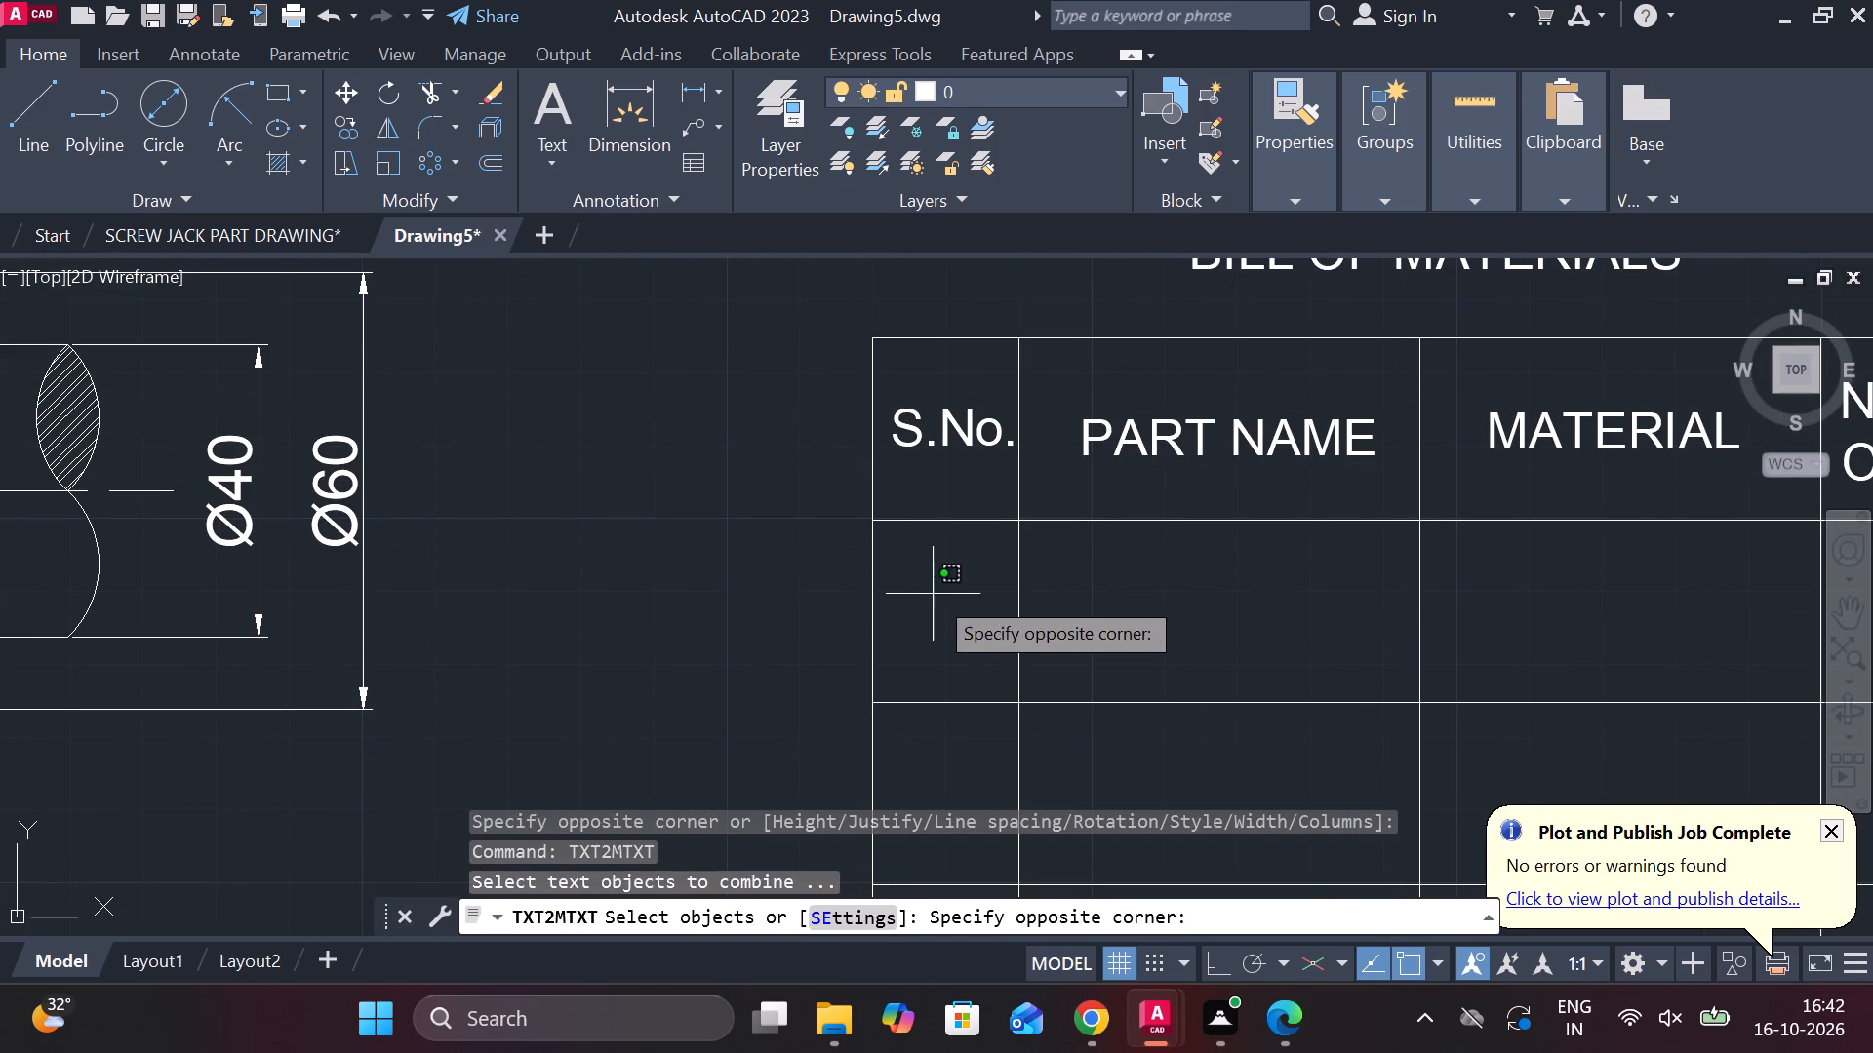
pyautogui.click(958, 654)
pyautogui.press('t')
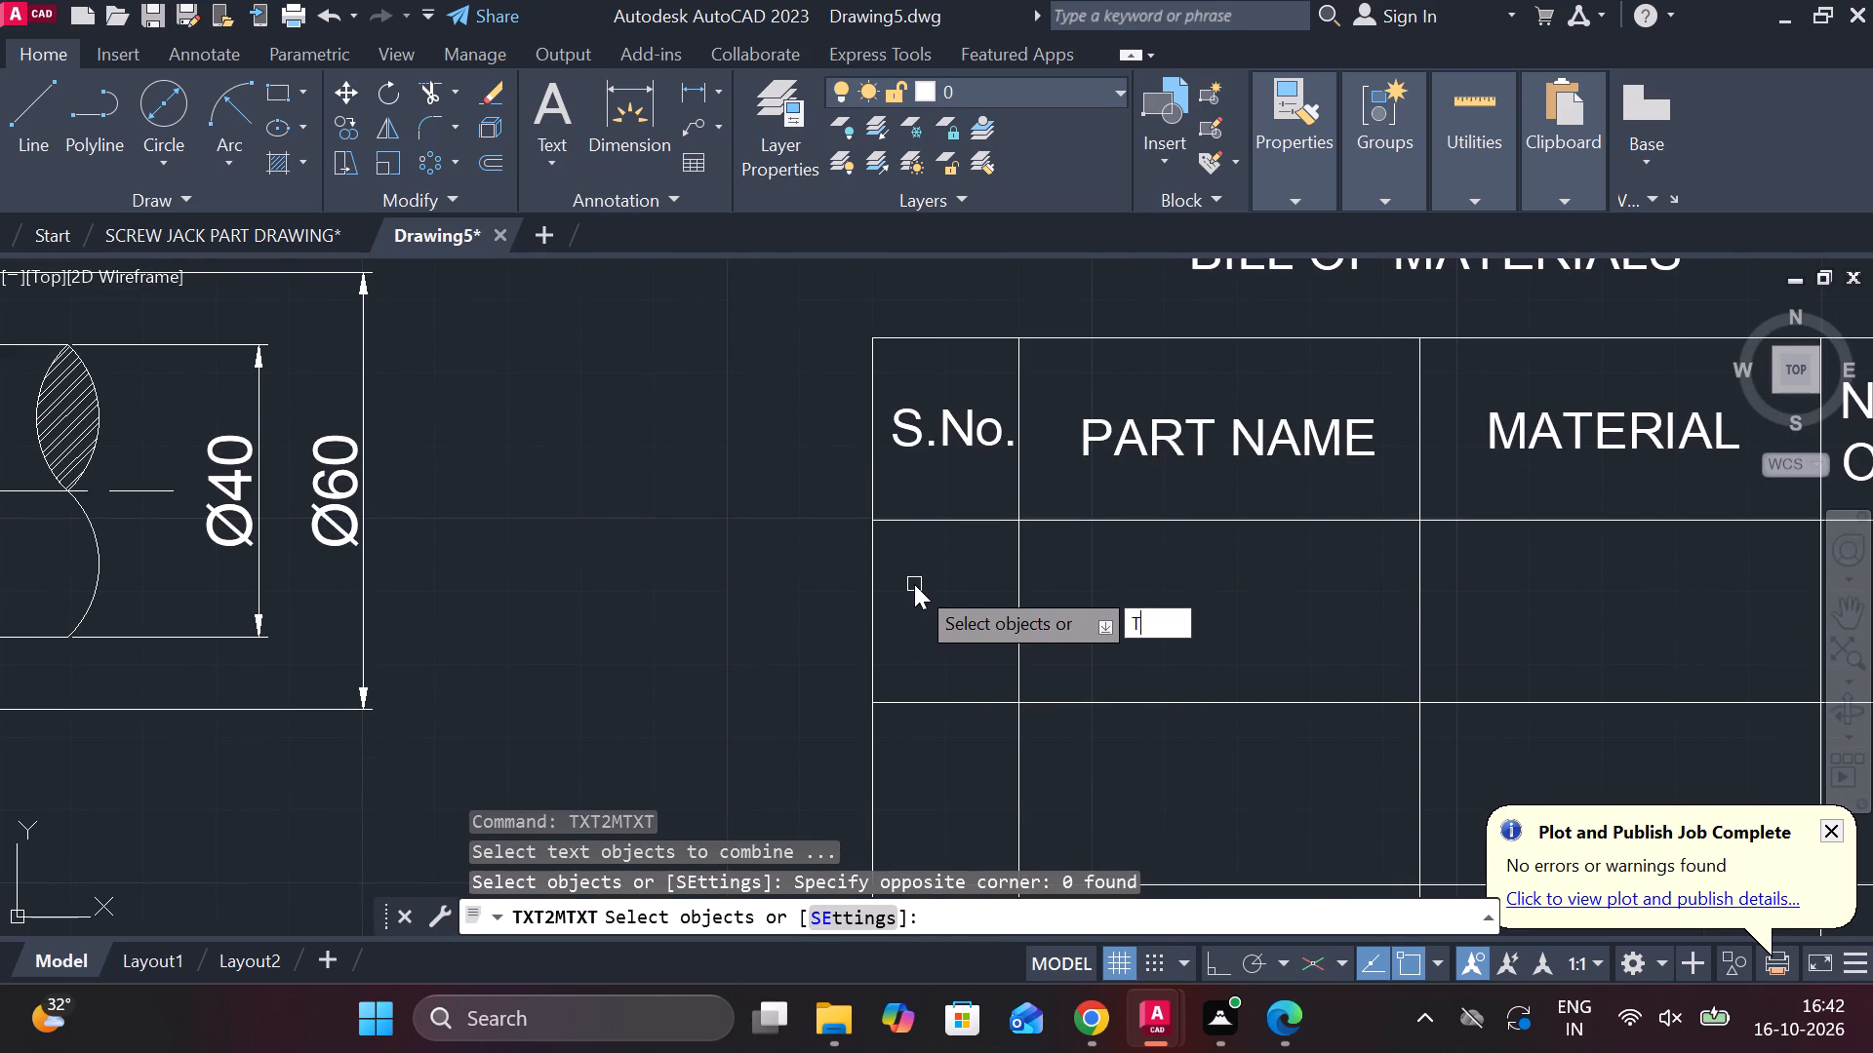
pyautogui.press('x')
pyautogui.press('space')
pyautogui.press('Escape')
# Add a multiline text "1" with text height 5 in the first cell below the "S.No." heading.
pyautogui.write('T')
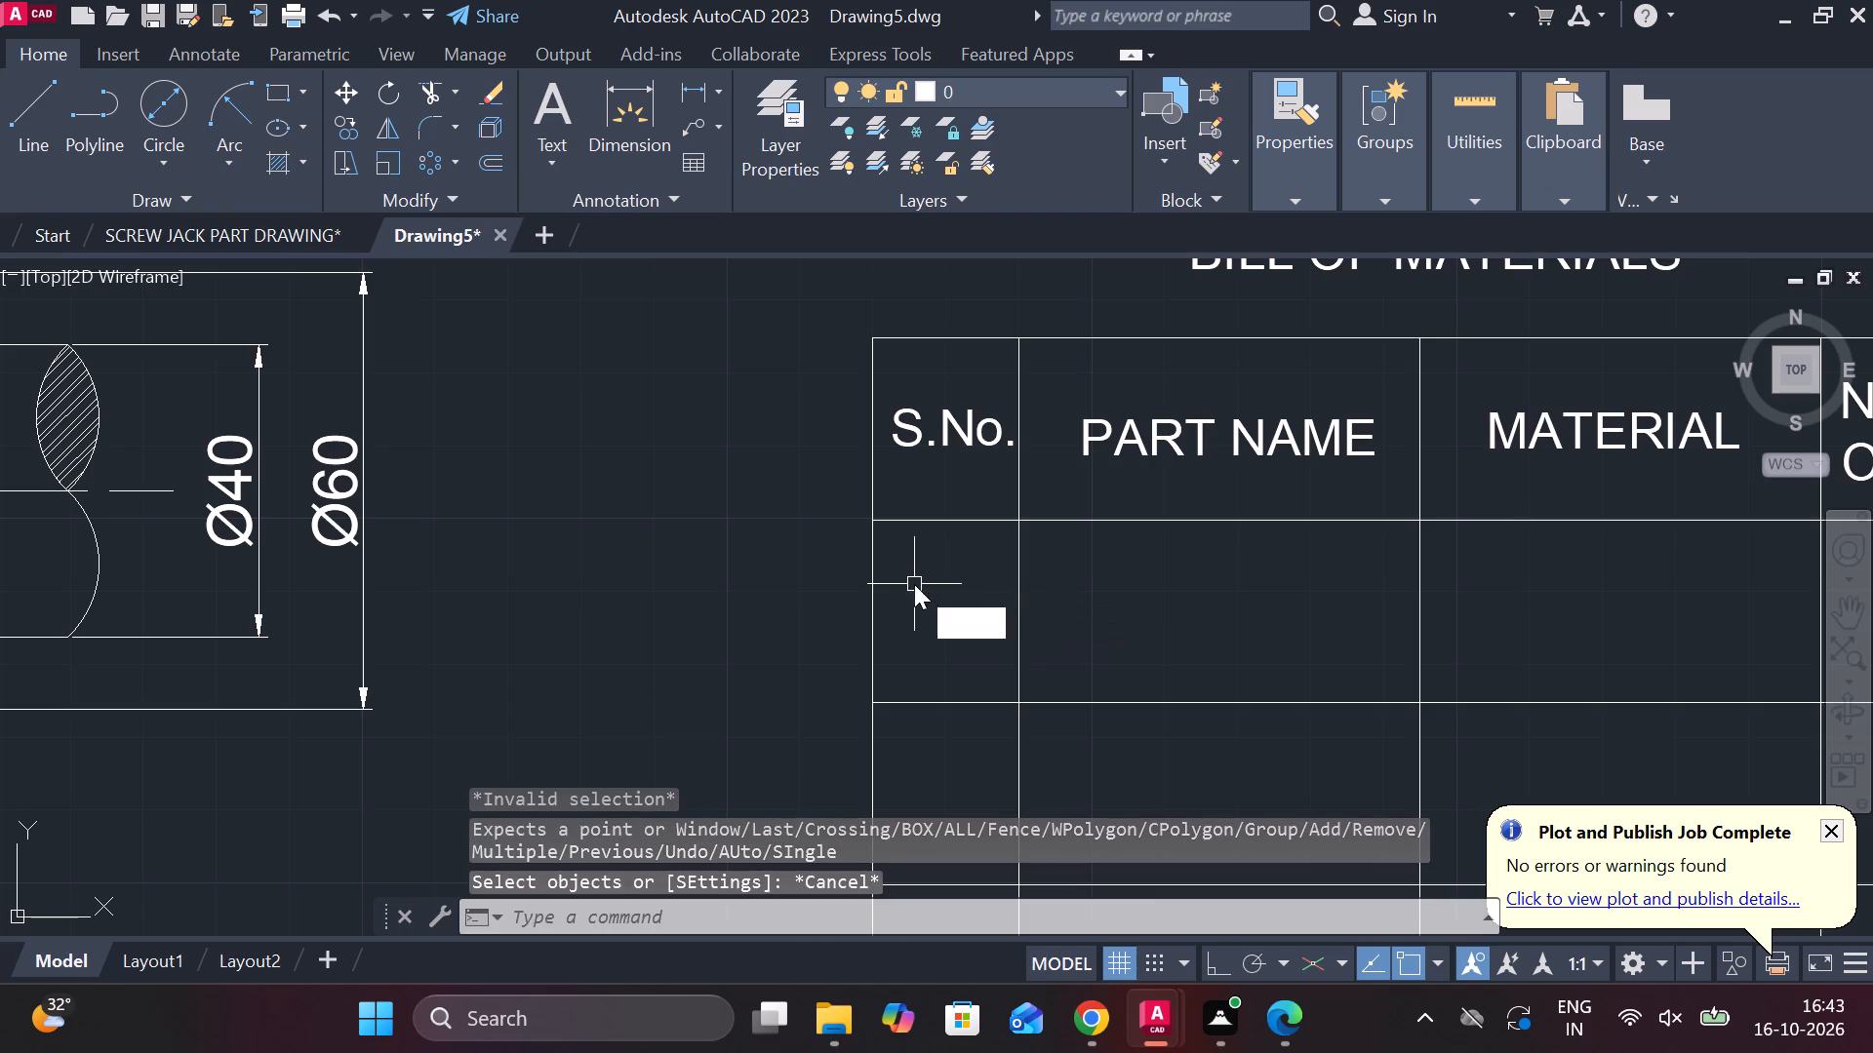
pyautogui.press('space')
pyautogui.click(911, 577)
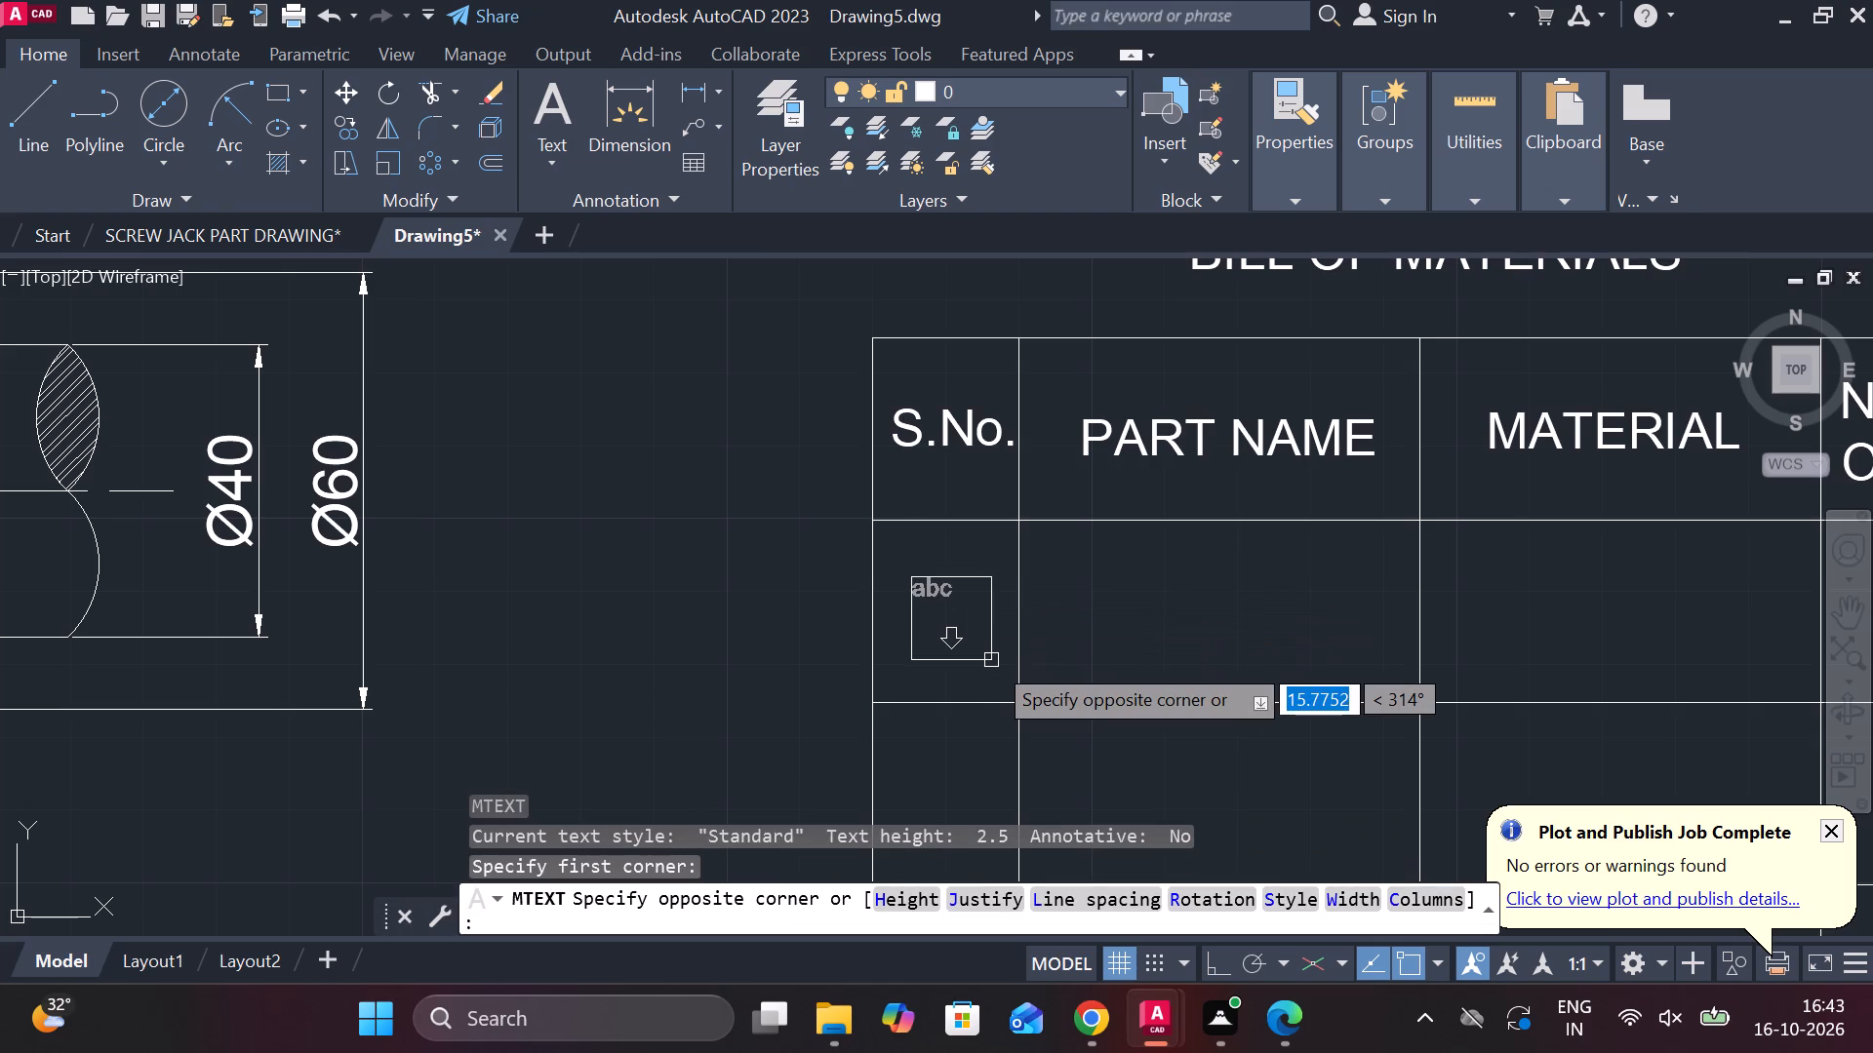
pyautogui.click(991, 660)
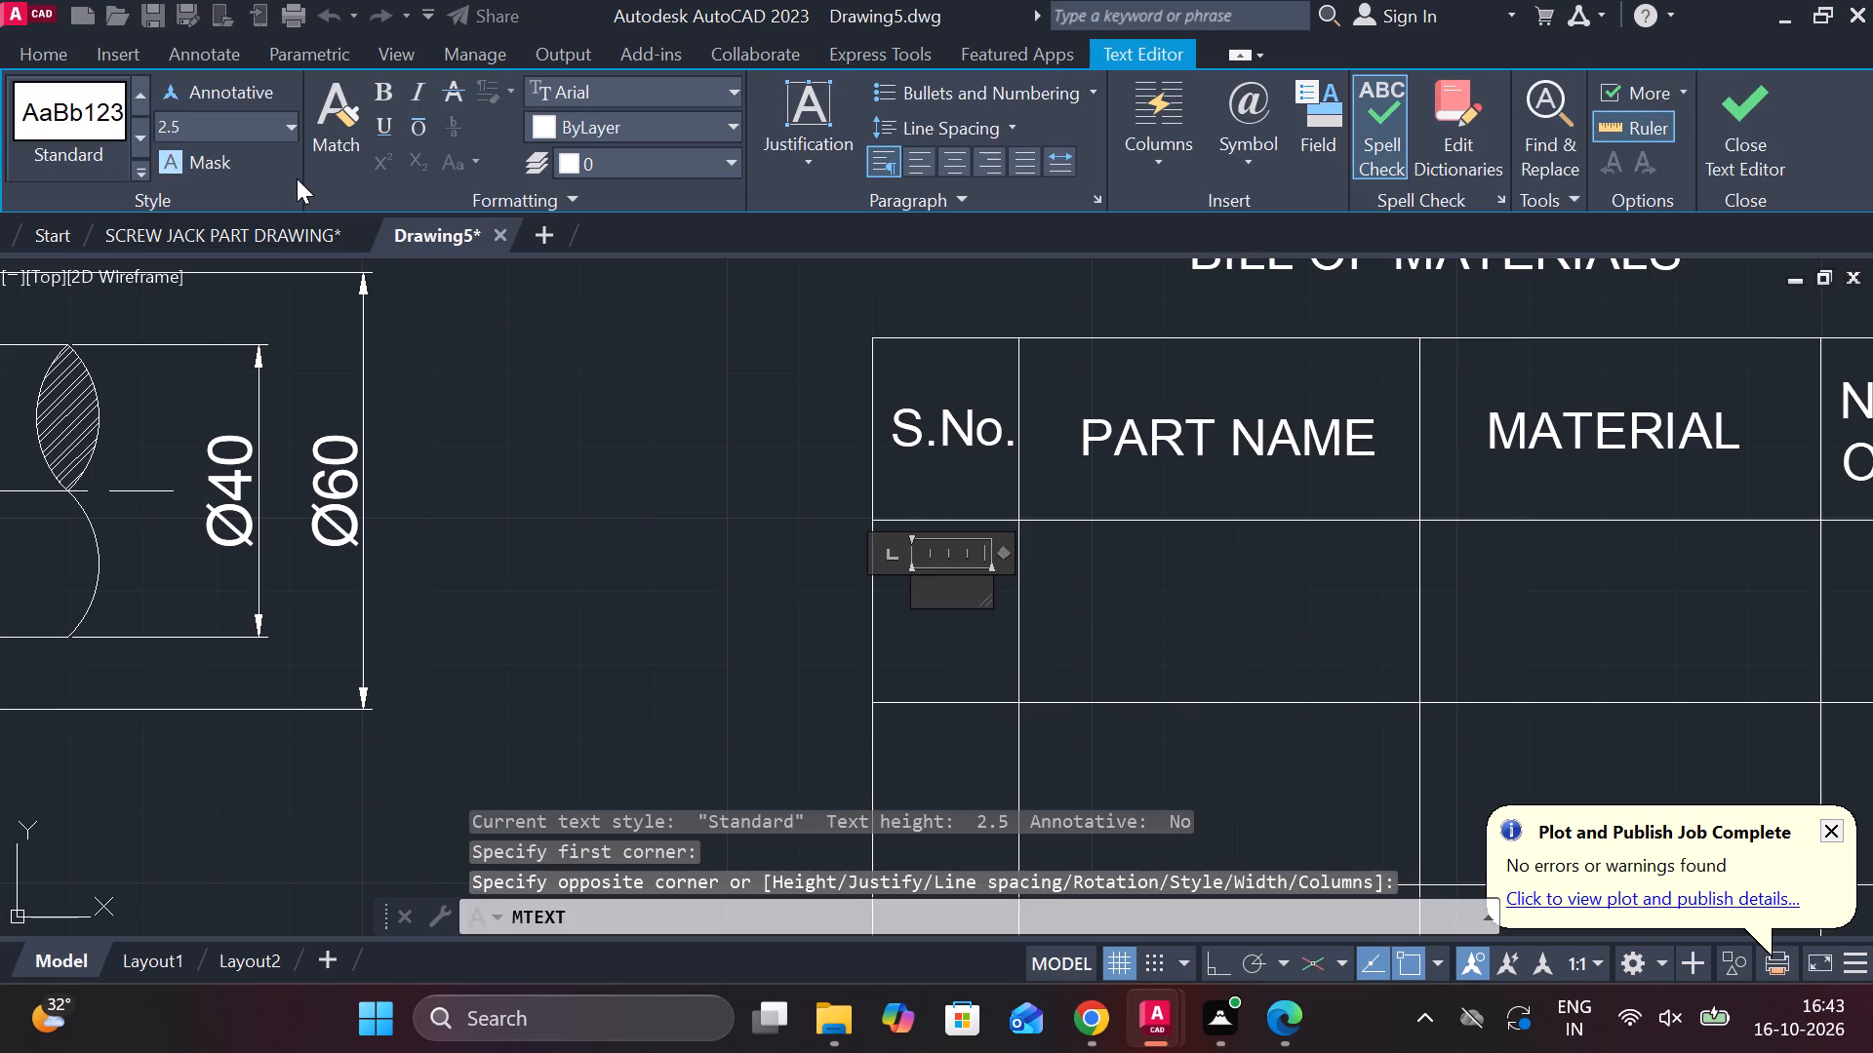
pyautogui.click(291, 133)
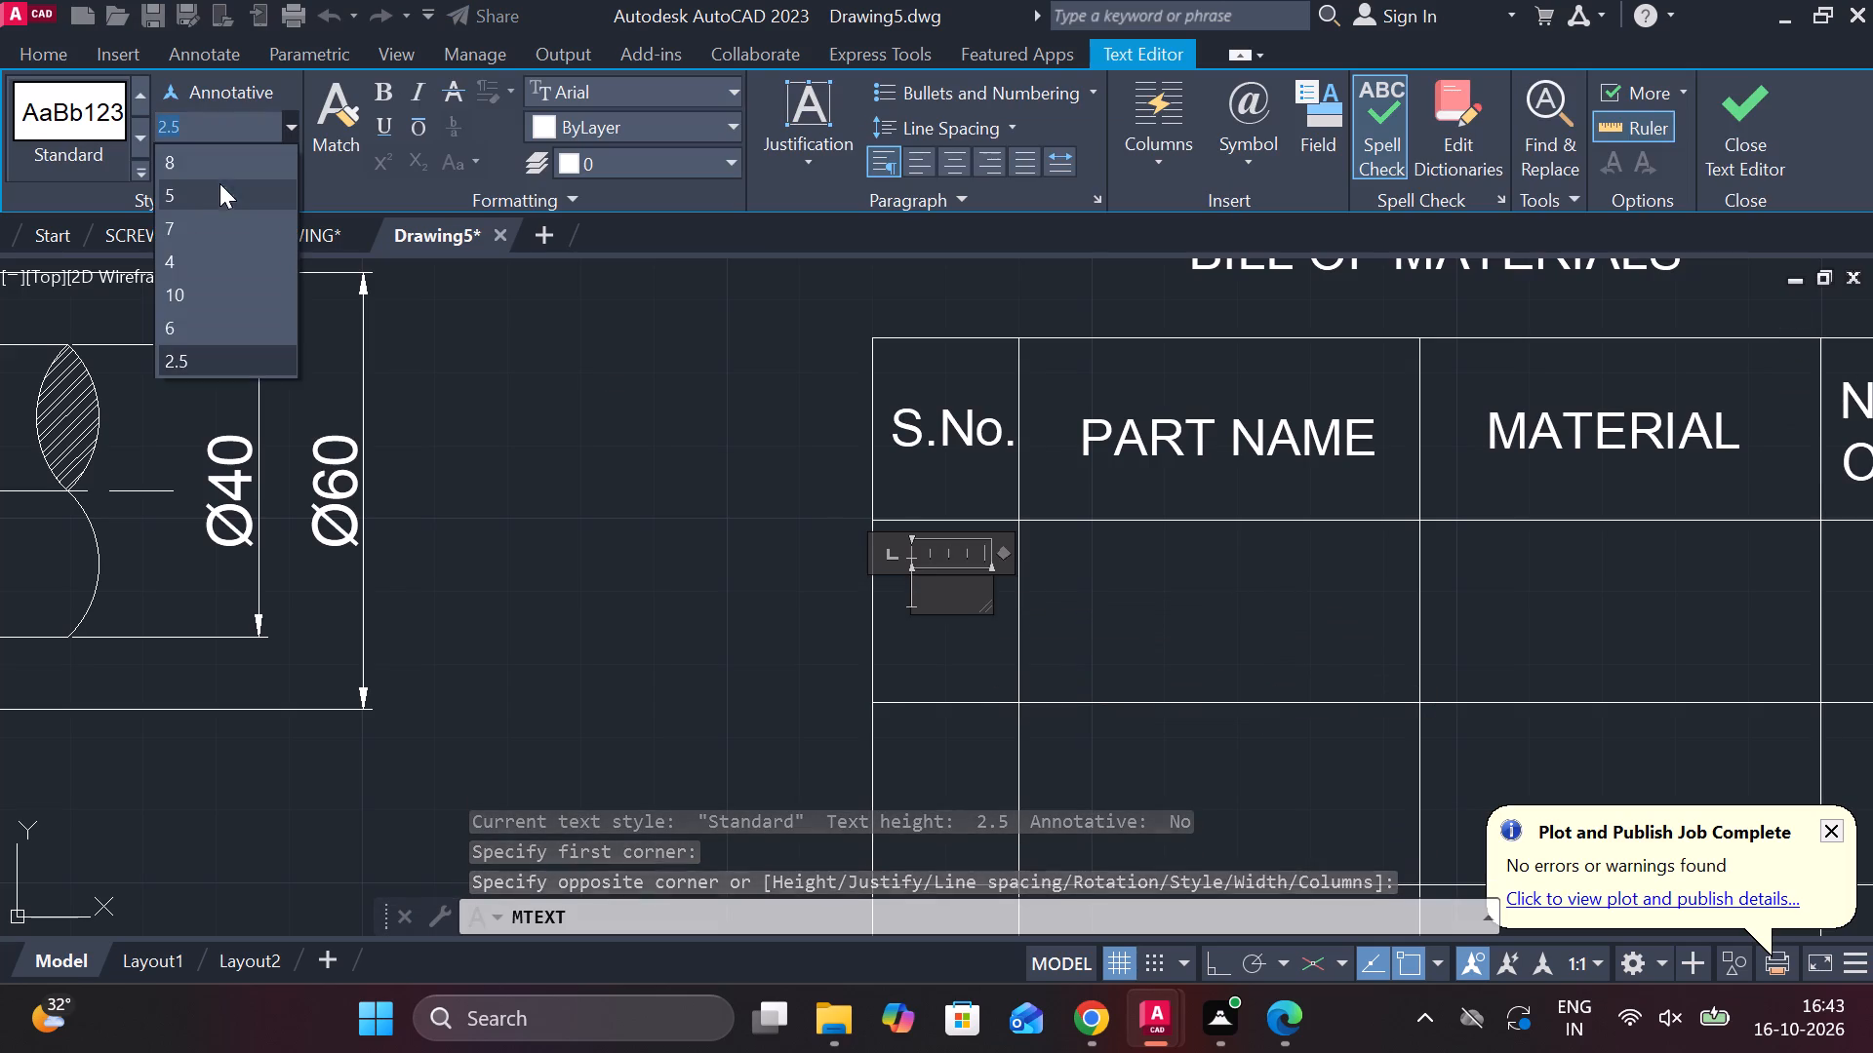
pyautogui.click(191, 183)
pyautogui.press('1')
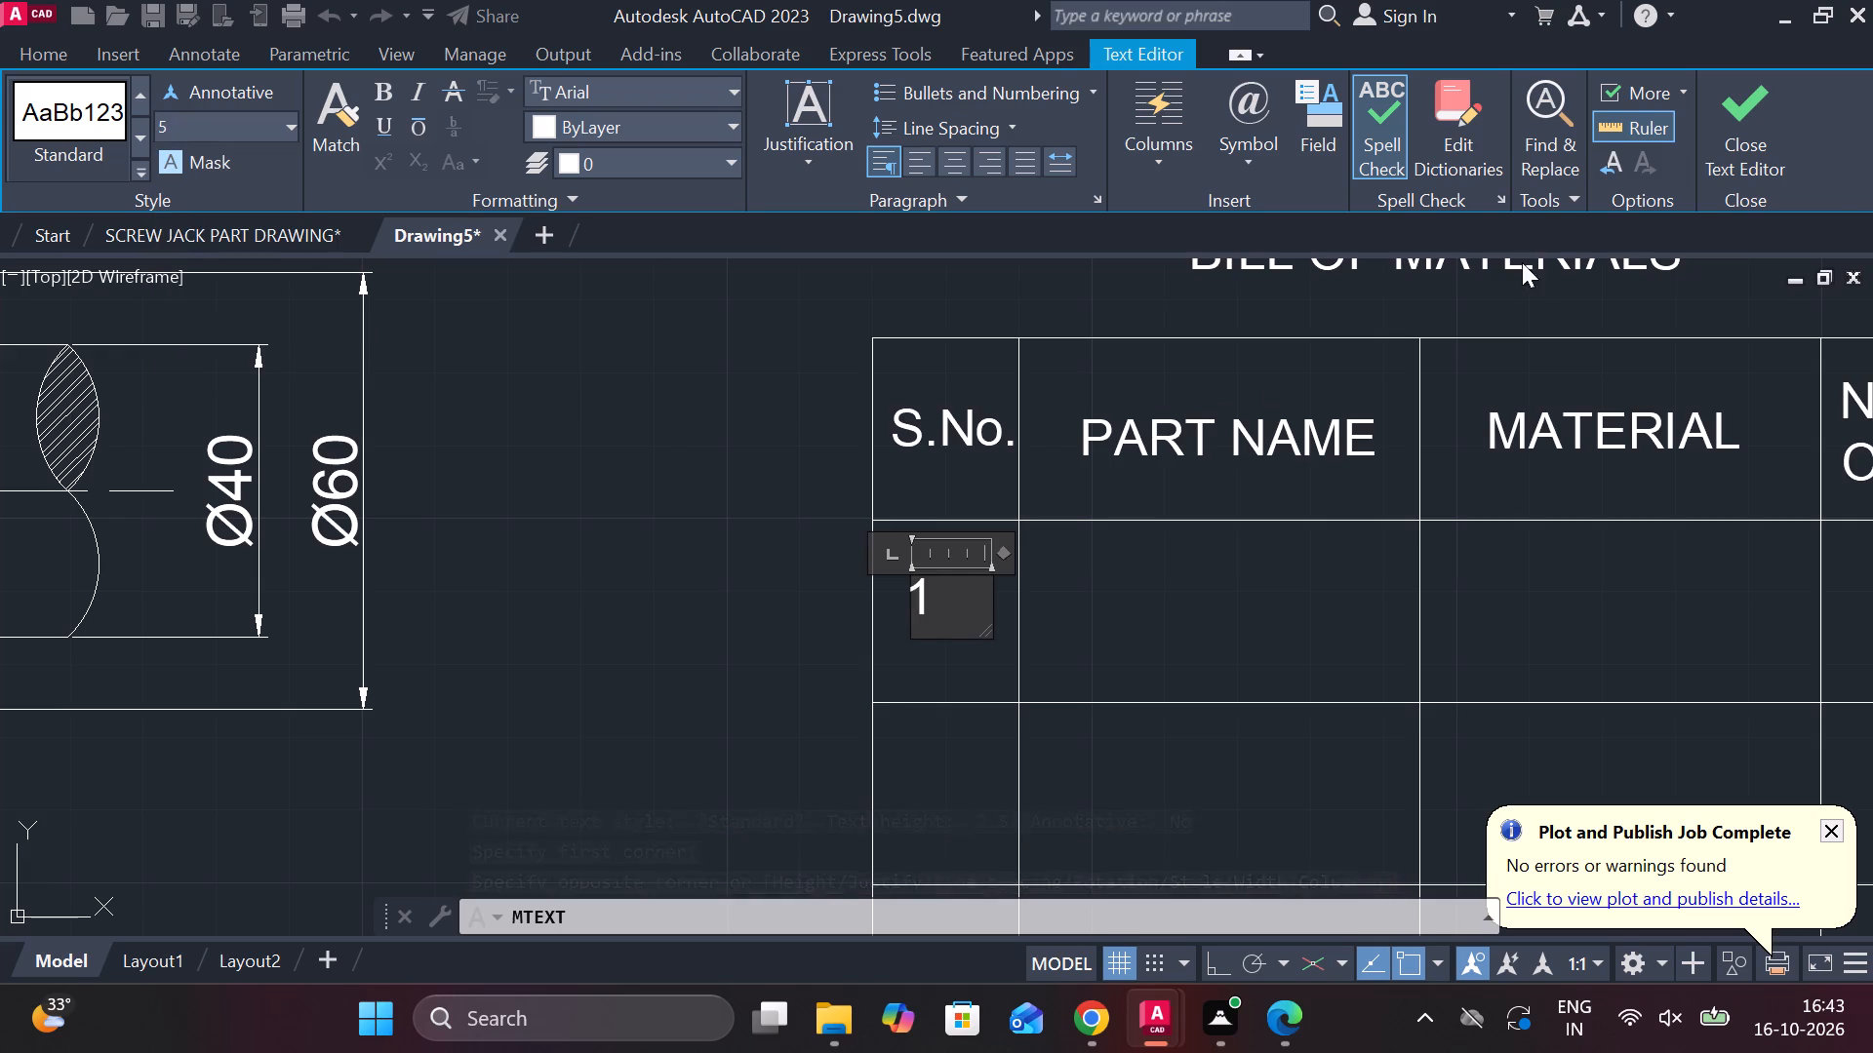
pyautogui.click(1720, 149)
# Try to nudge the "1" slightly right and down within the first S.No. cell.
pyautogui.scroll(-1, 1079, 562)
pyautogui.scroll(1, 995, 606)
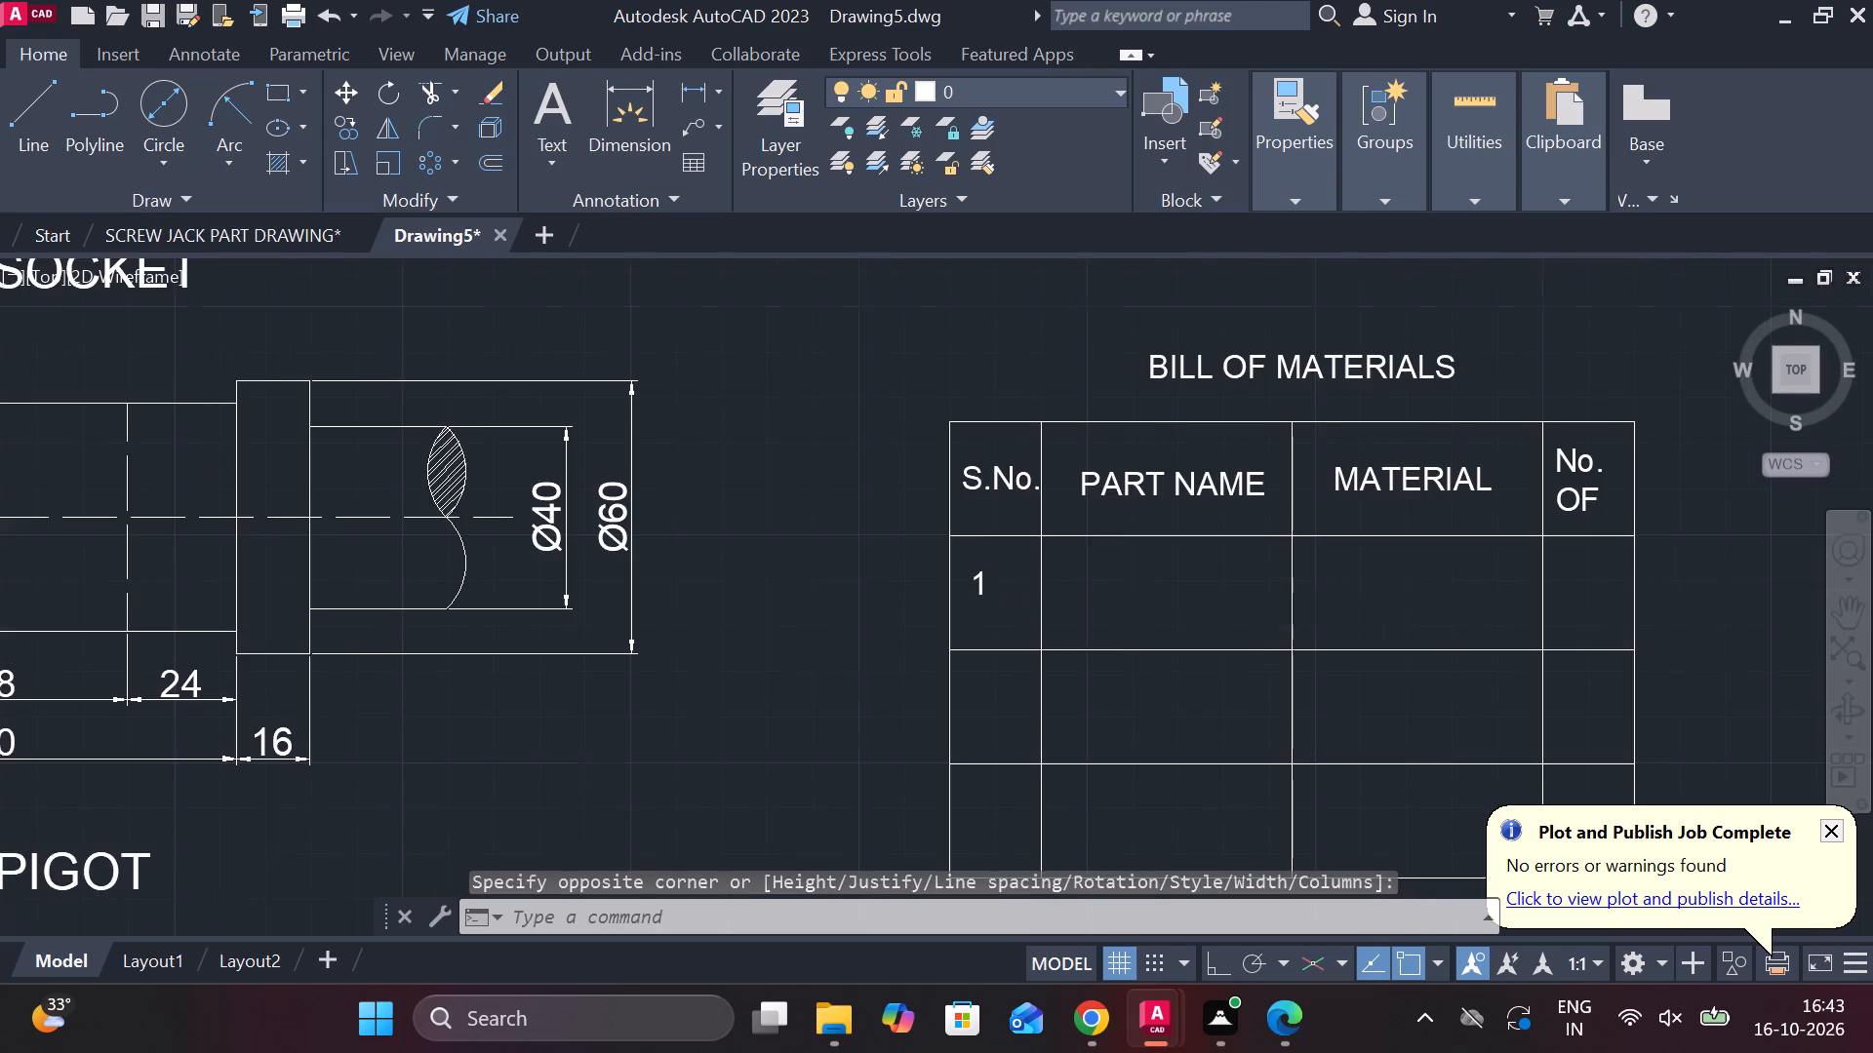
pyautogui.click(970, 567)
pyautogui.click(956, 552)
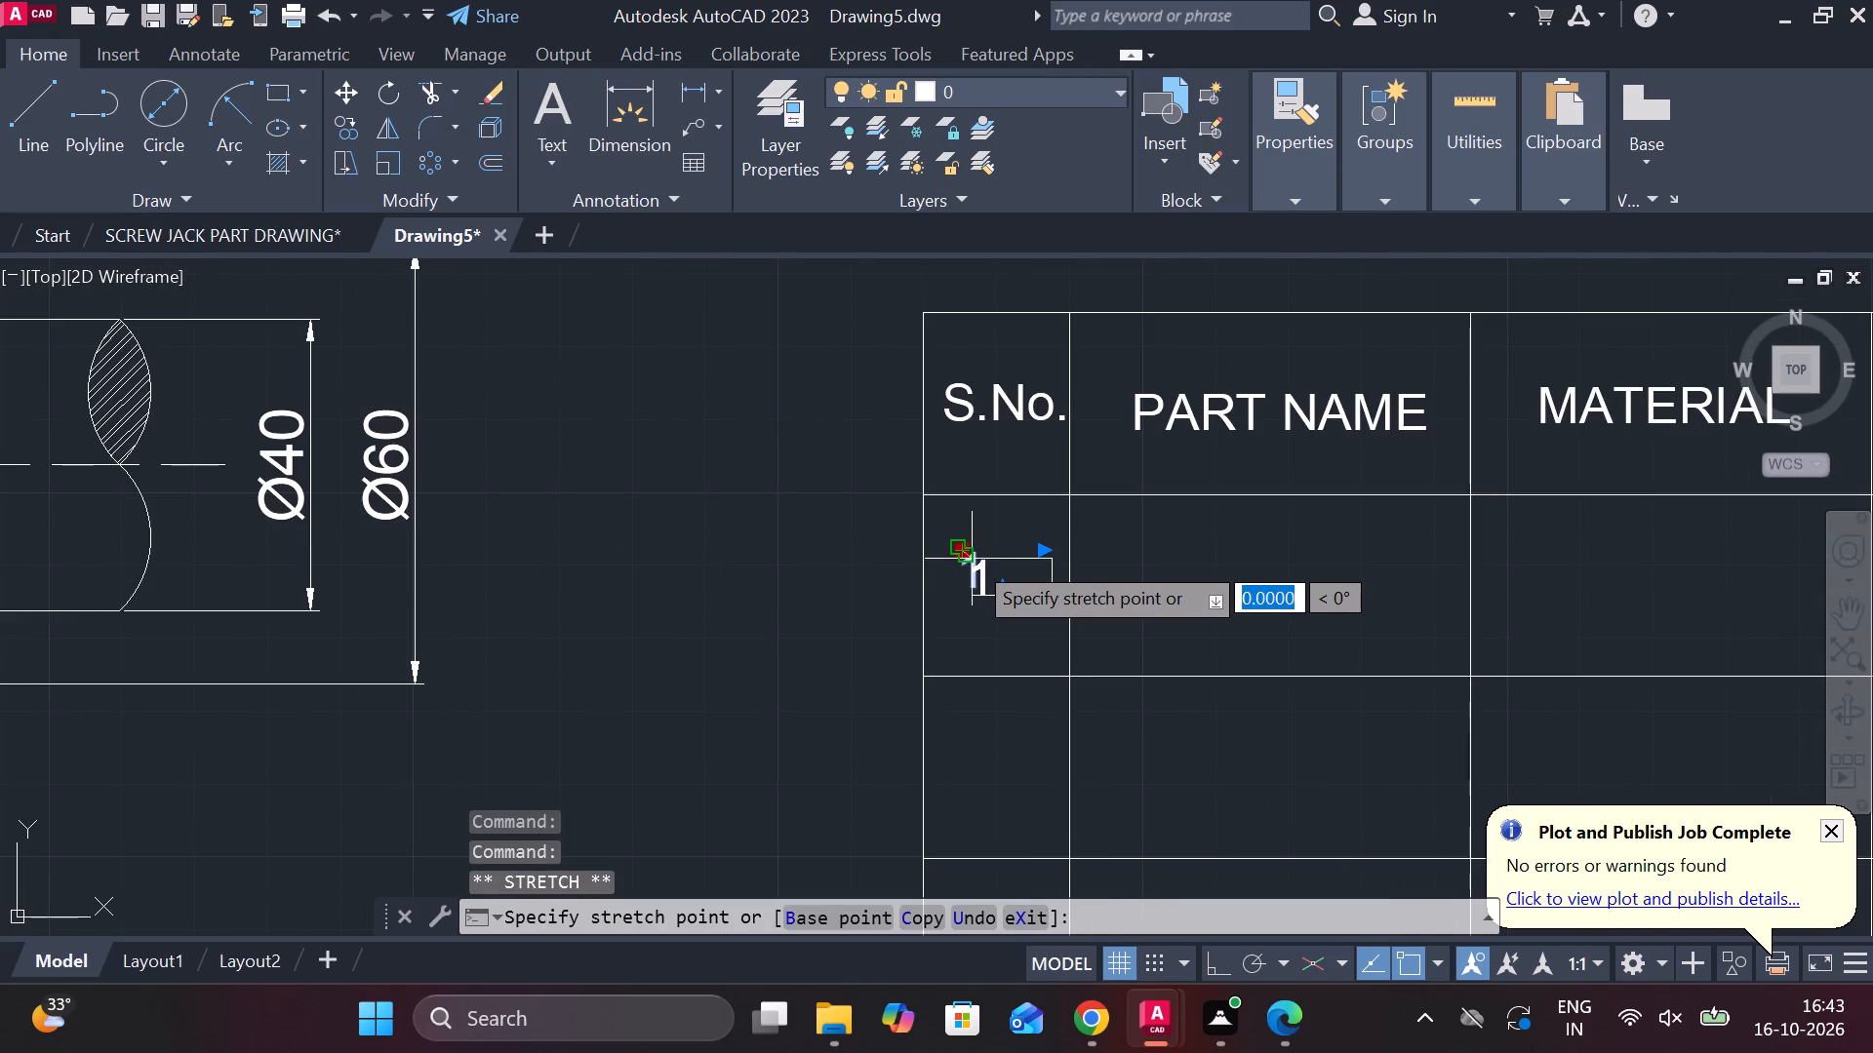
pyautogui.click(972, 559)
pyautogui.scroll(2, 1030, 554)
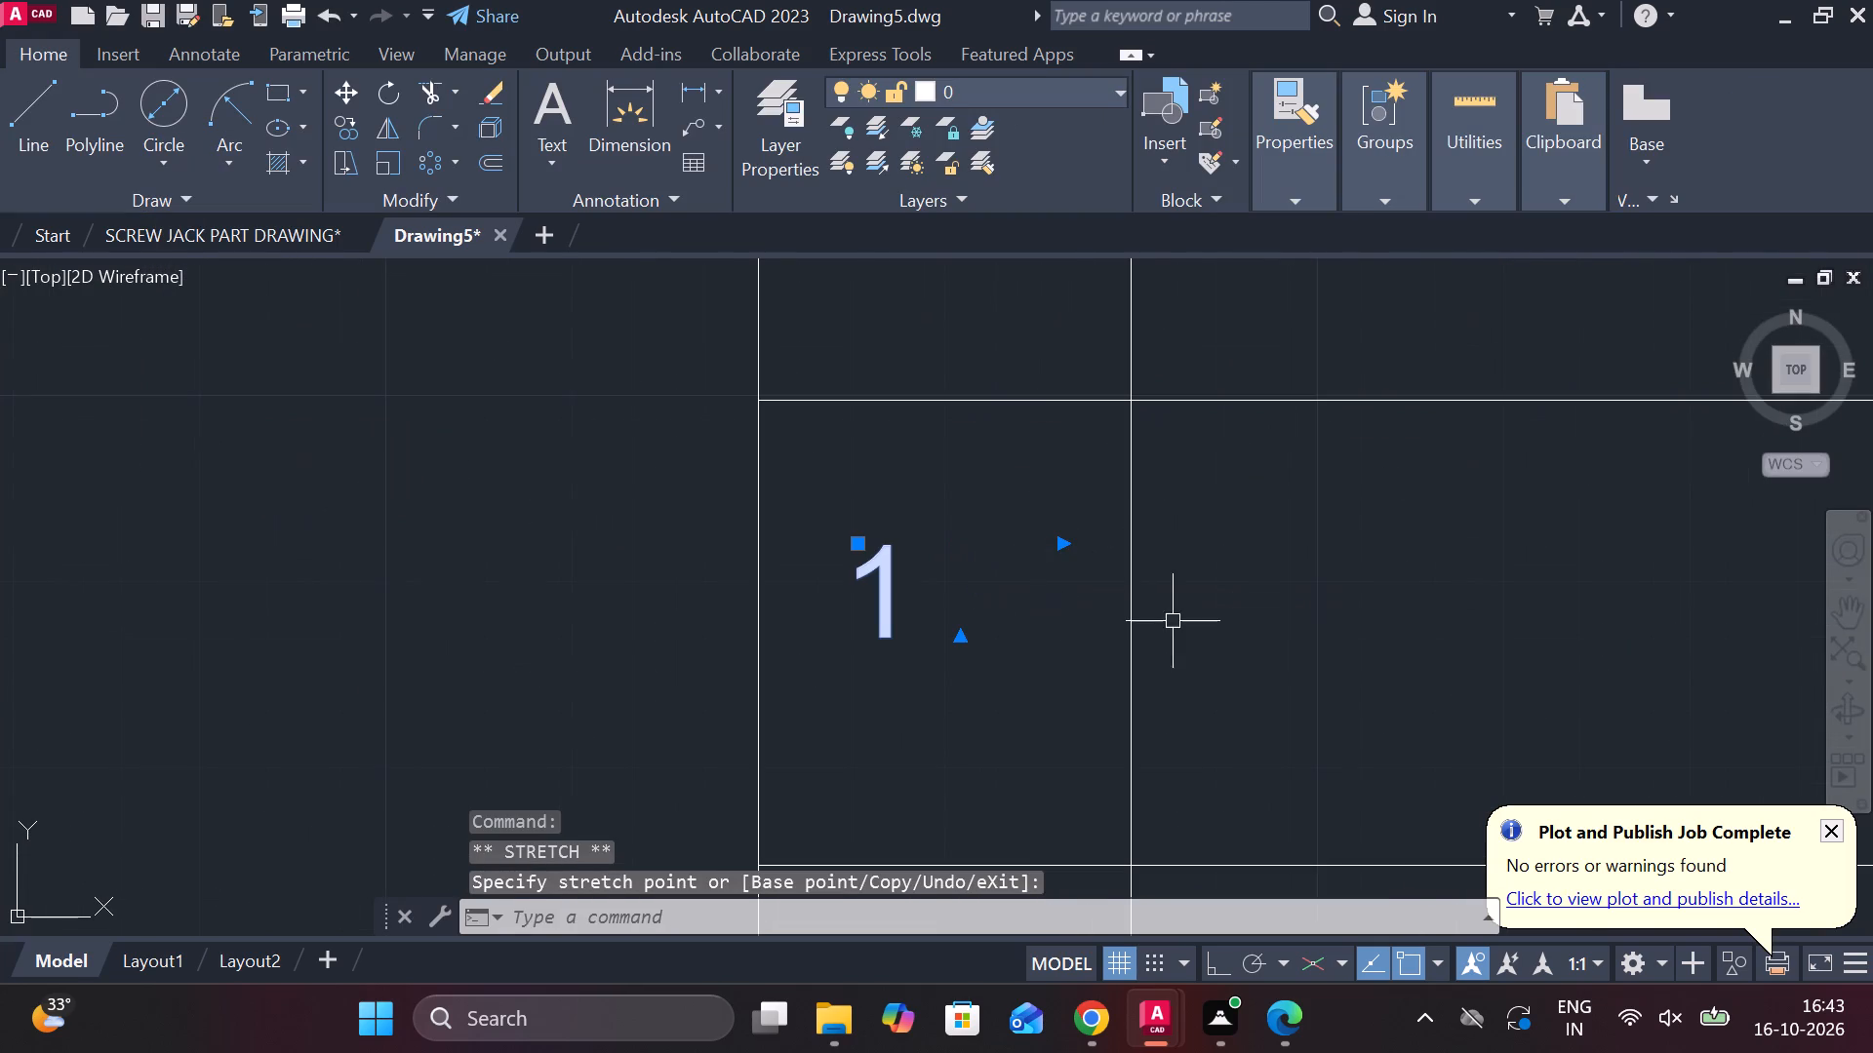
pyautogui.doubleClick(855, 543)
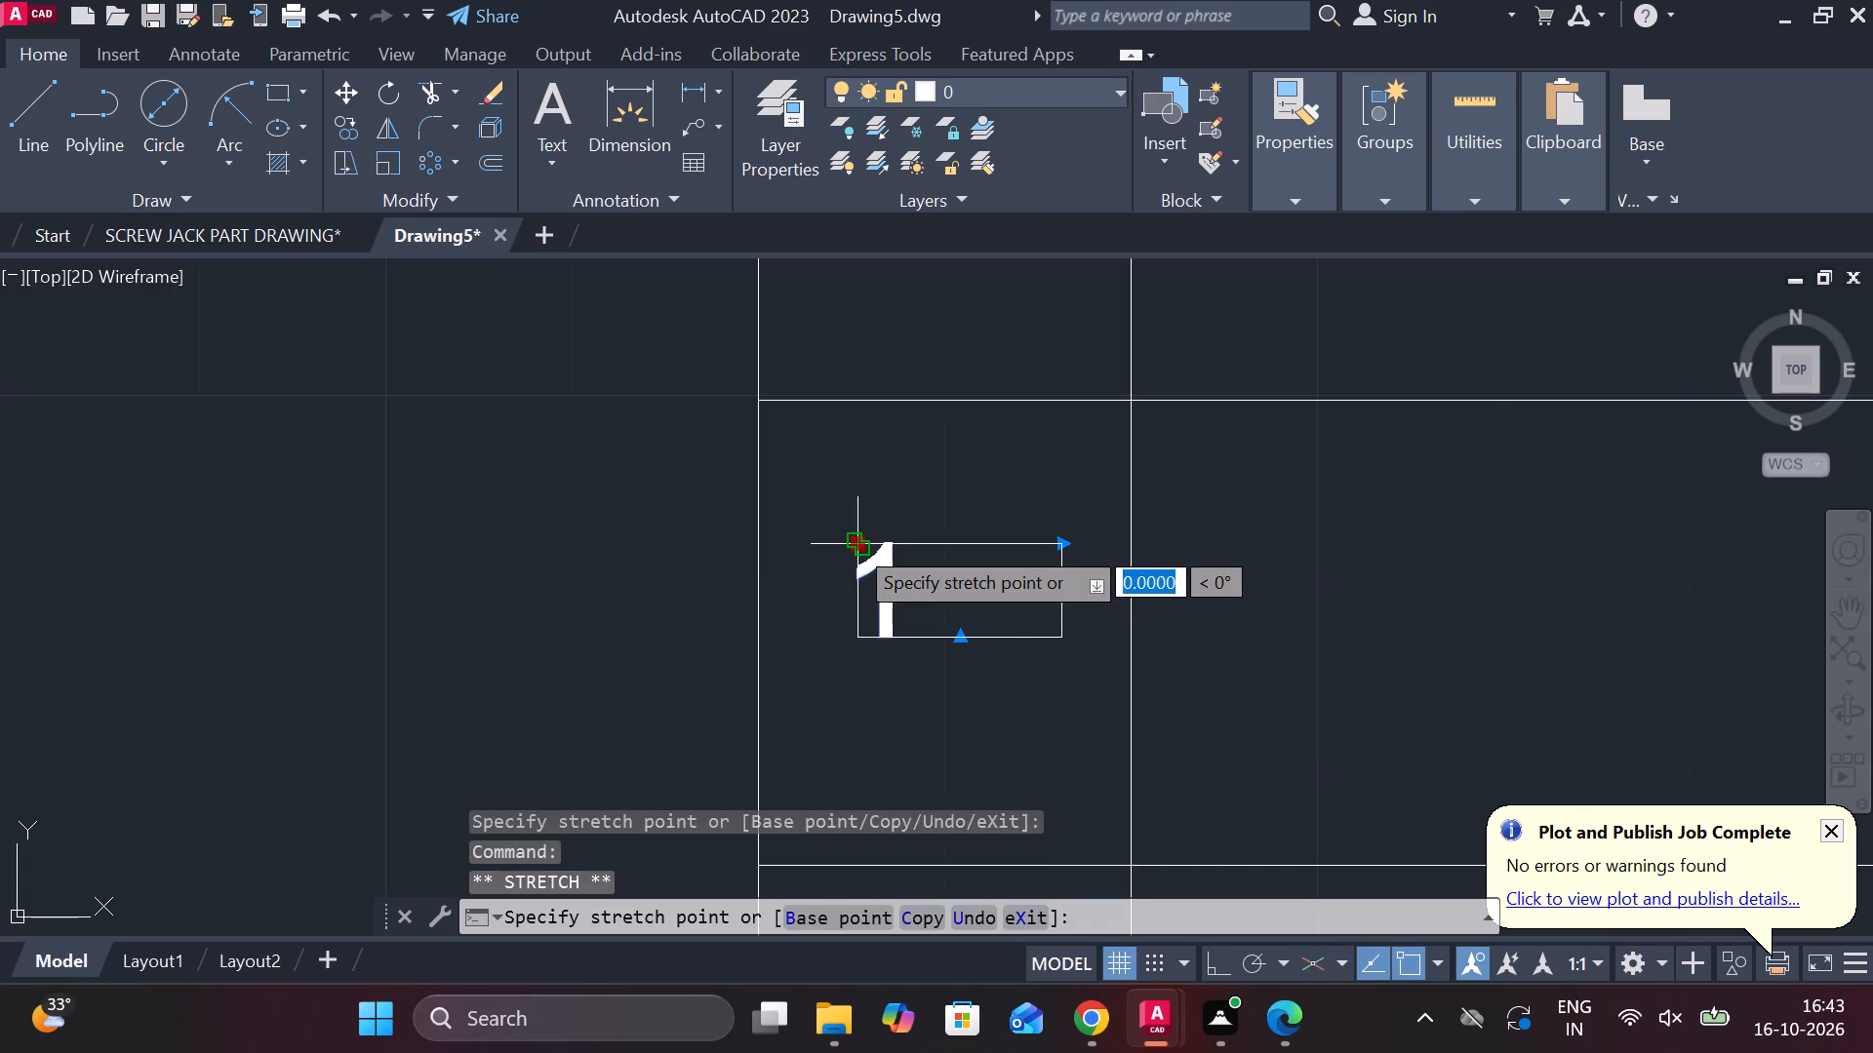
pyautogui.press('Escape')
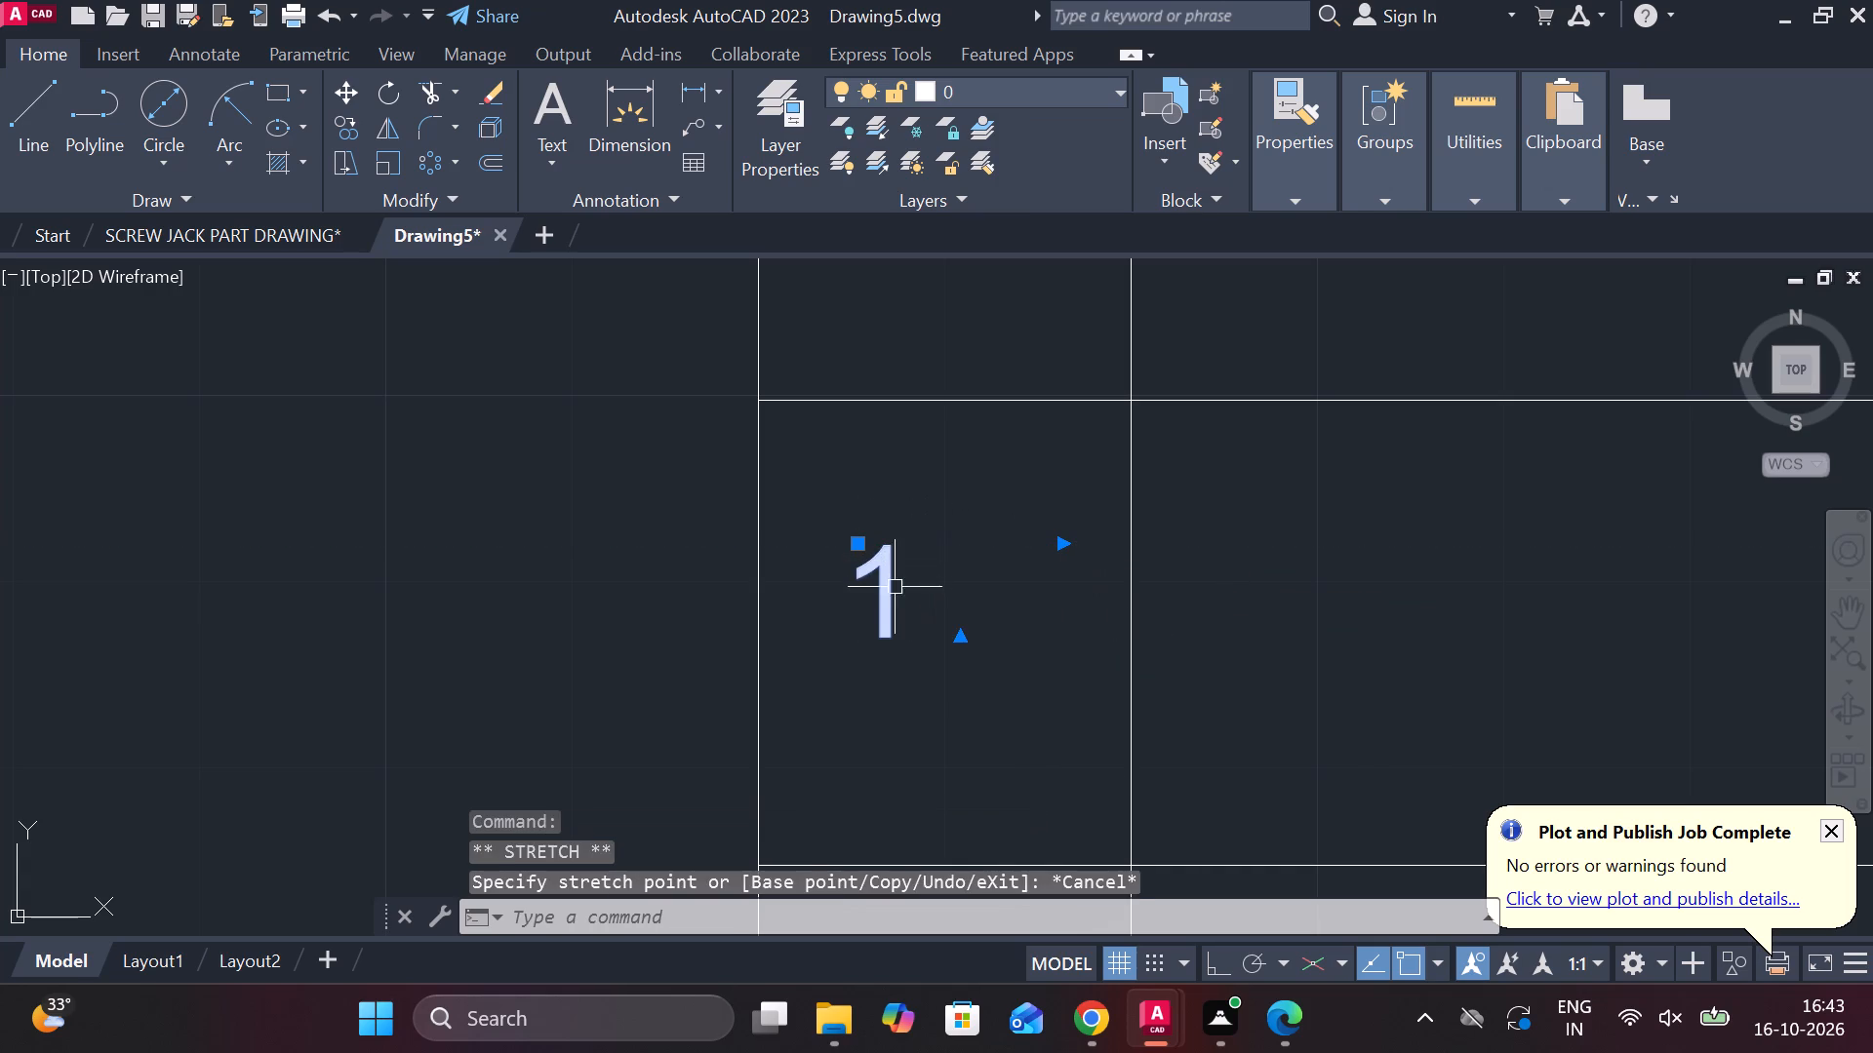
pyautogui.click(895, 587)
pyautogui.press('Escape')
# Narrow the text frame of the "1" to about half its width and centre-align its paragraph.
pyautogui.doubleClick(883, 580)
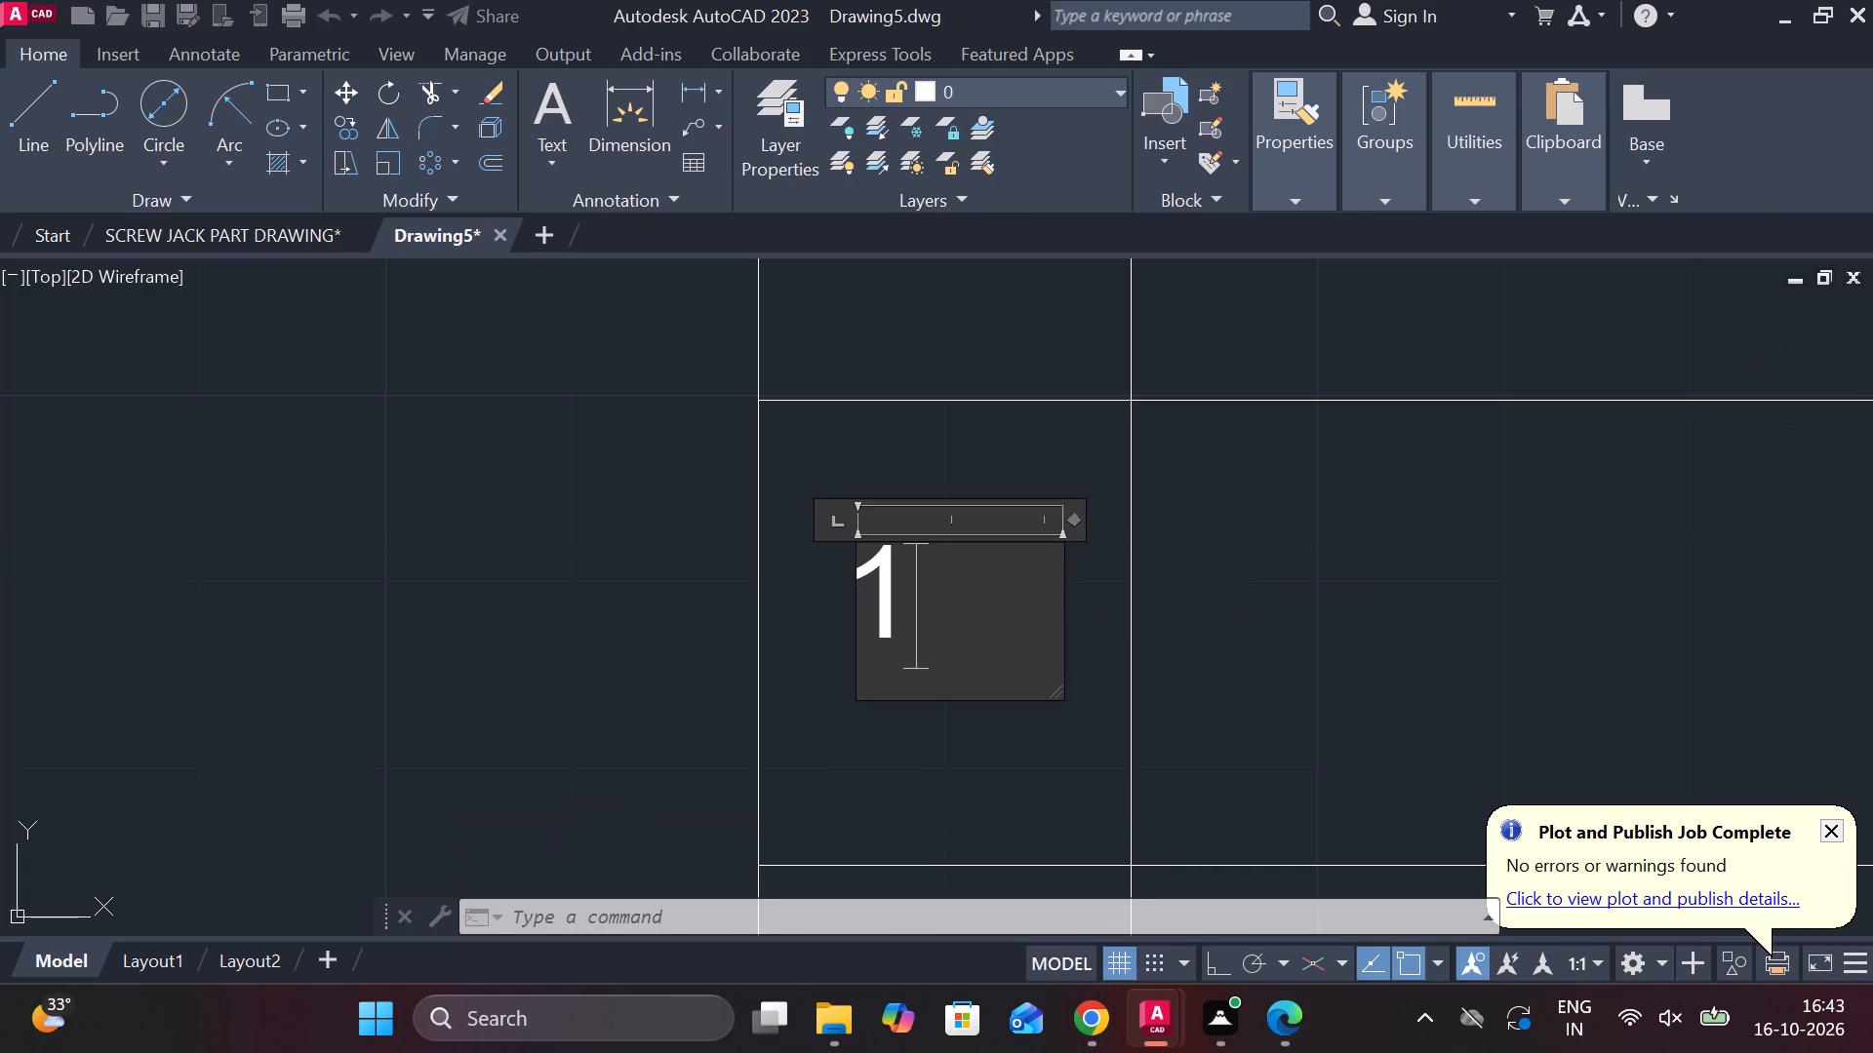
pyautogui.moveTo(1061, 604); pyautogui.dragTo(910, 599)
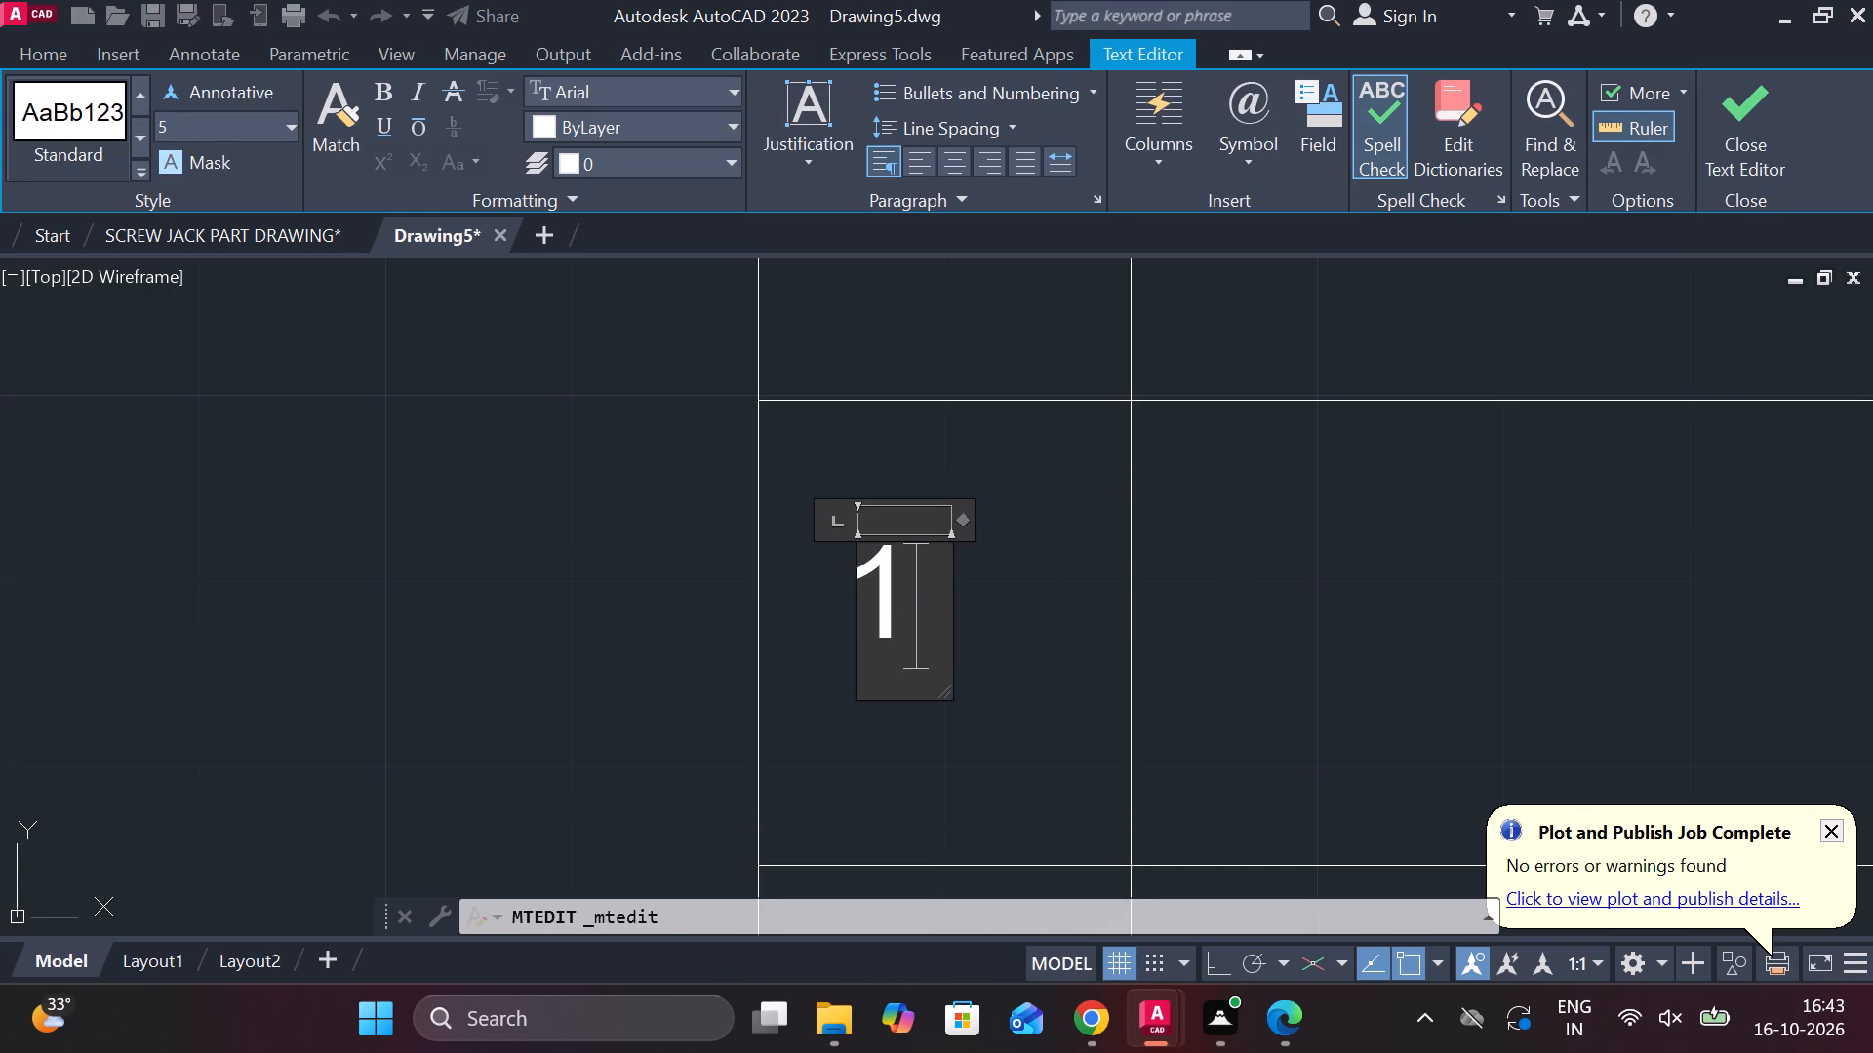
pyautogui.click(950, 166)
pyautogui.click(1771, 150)
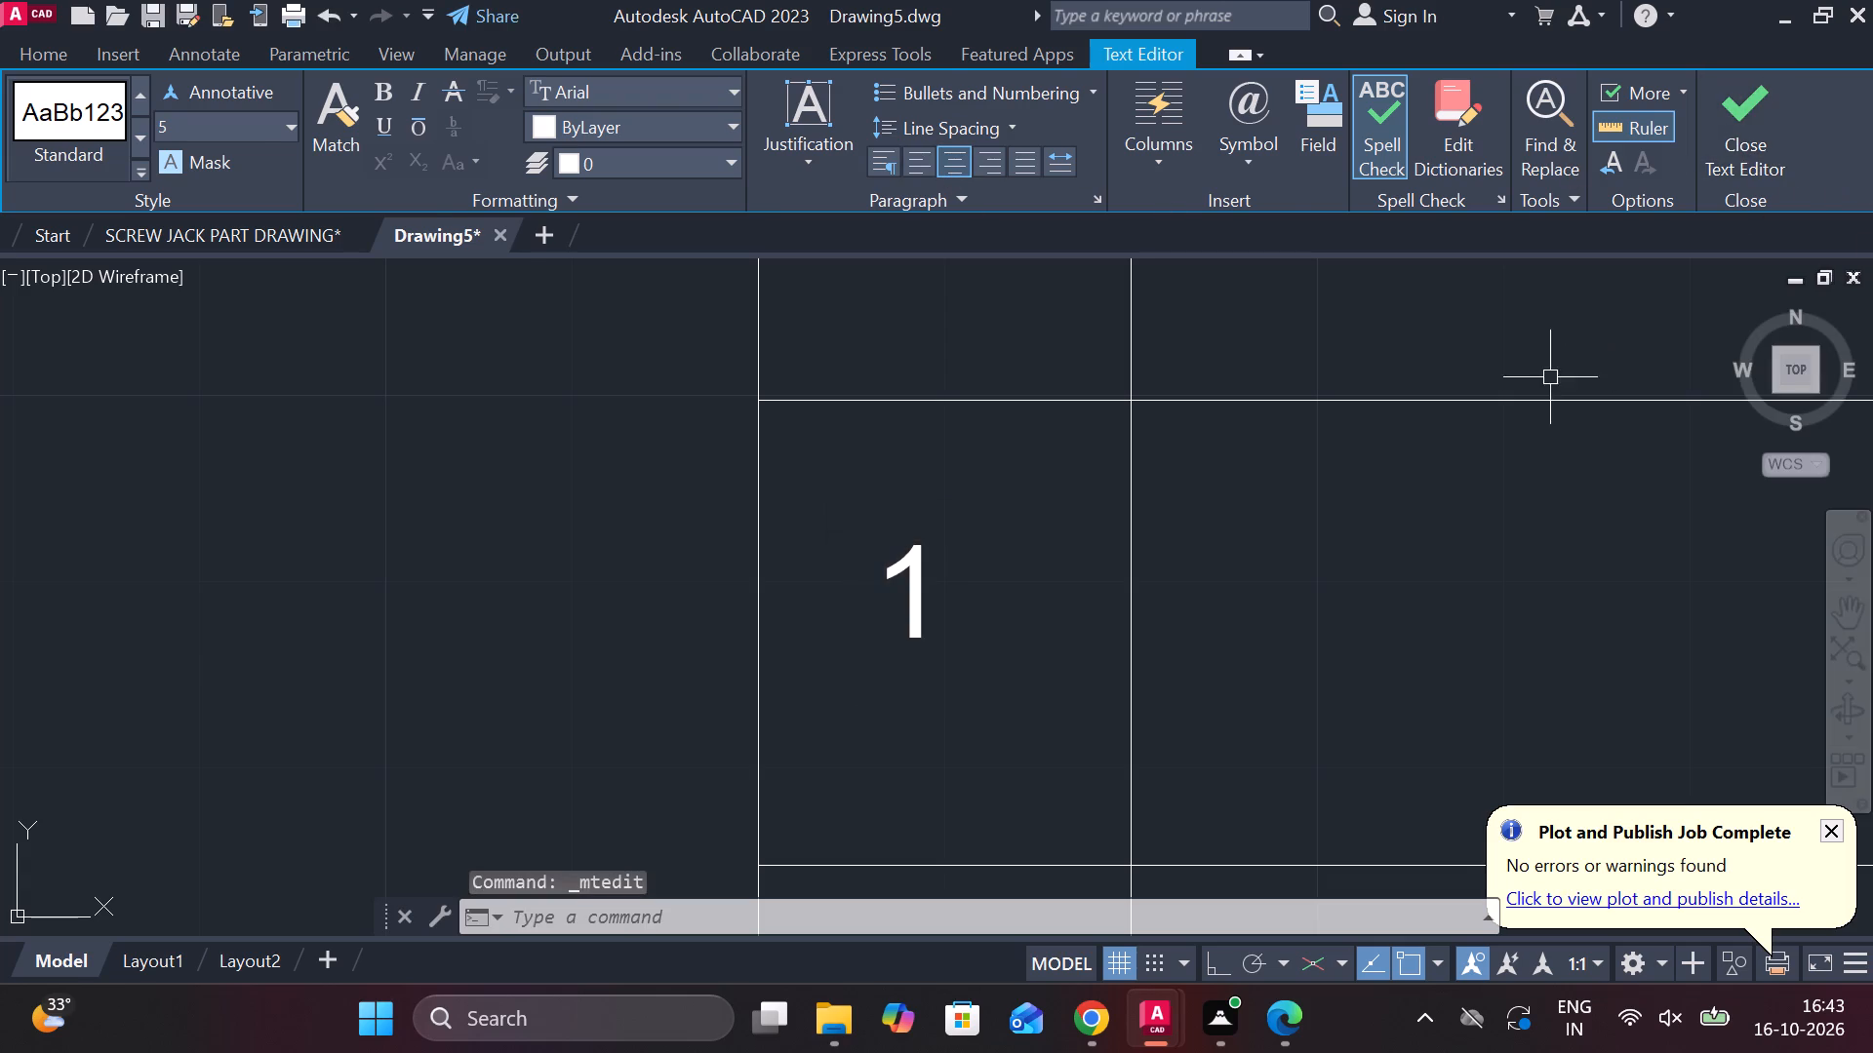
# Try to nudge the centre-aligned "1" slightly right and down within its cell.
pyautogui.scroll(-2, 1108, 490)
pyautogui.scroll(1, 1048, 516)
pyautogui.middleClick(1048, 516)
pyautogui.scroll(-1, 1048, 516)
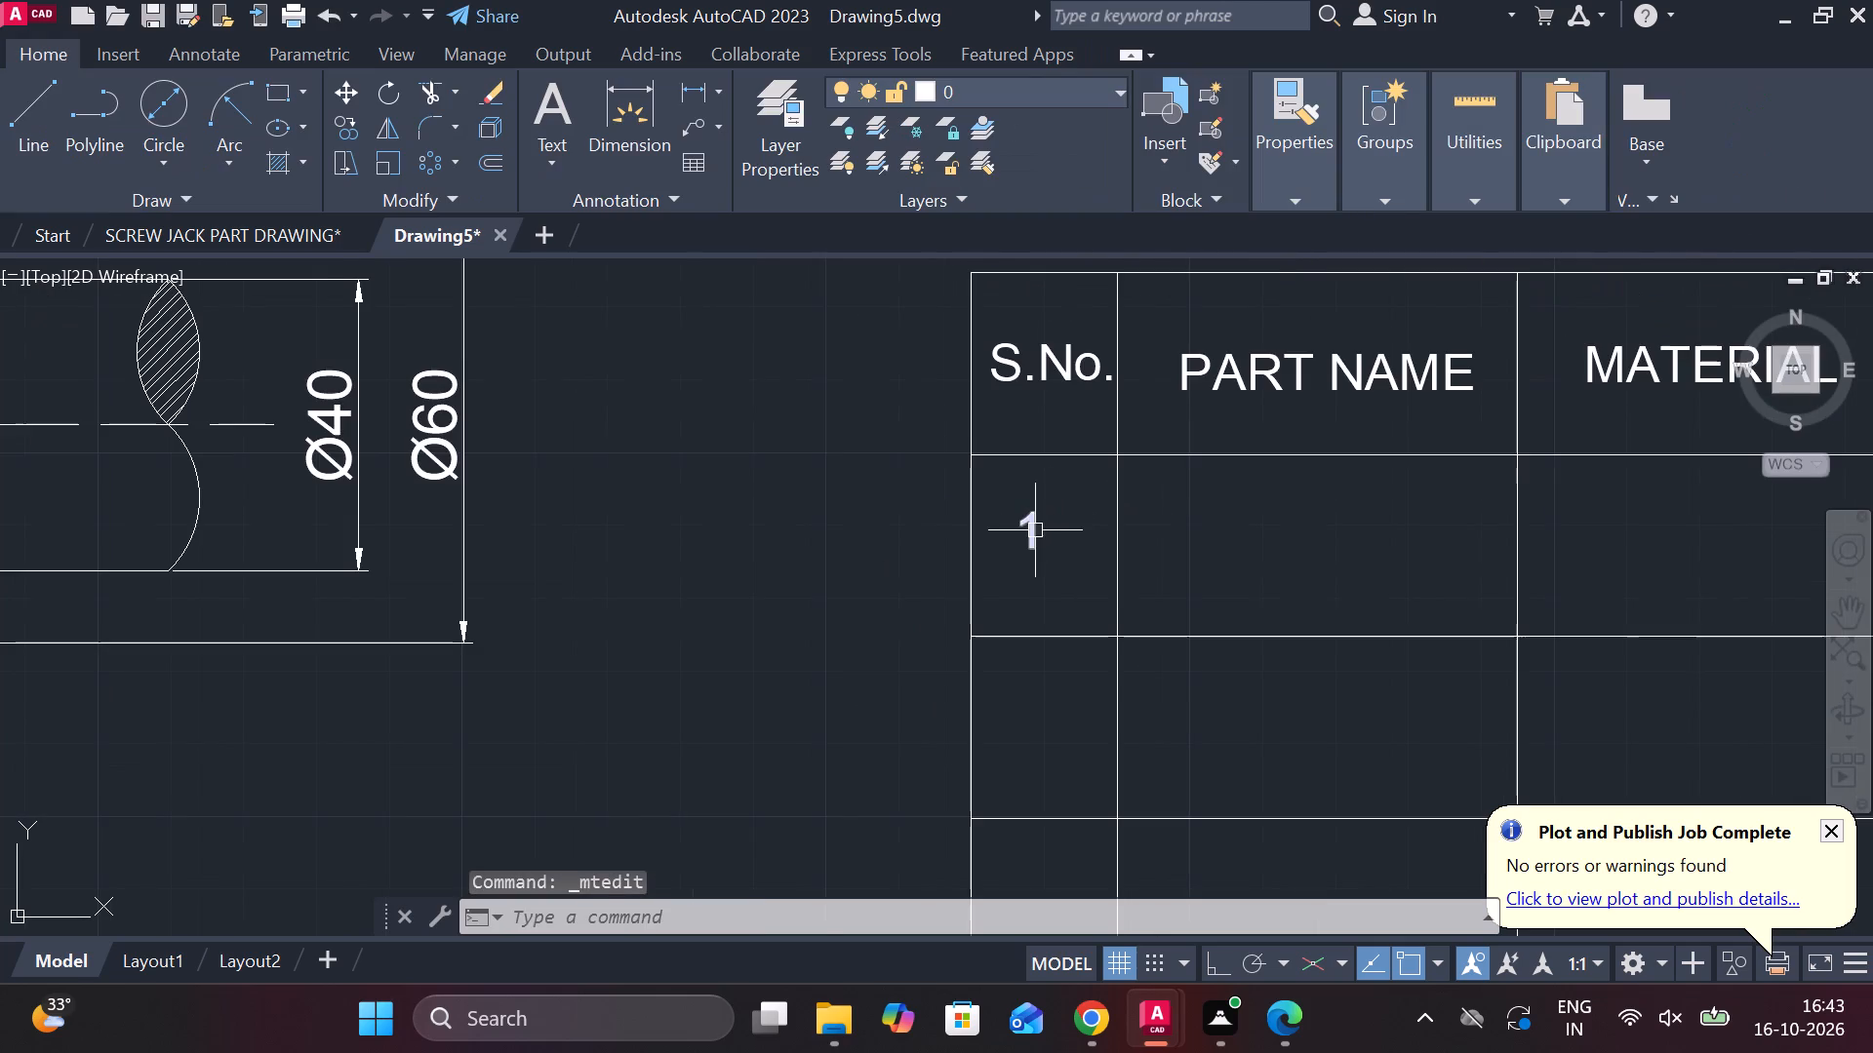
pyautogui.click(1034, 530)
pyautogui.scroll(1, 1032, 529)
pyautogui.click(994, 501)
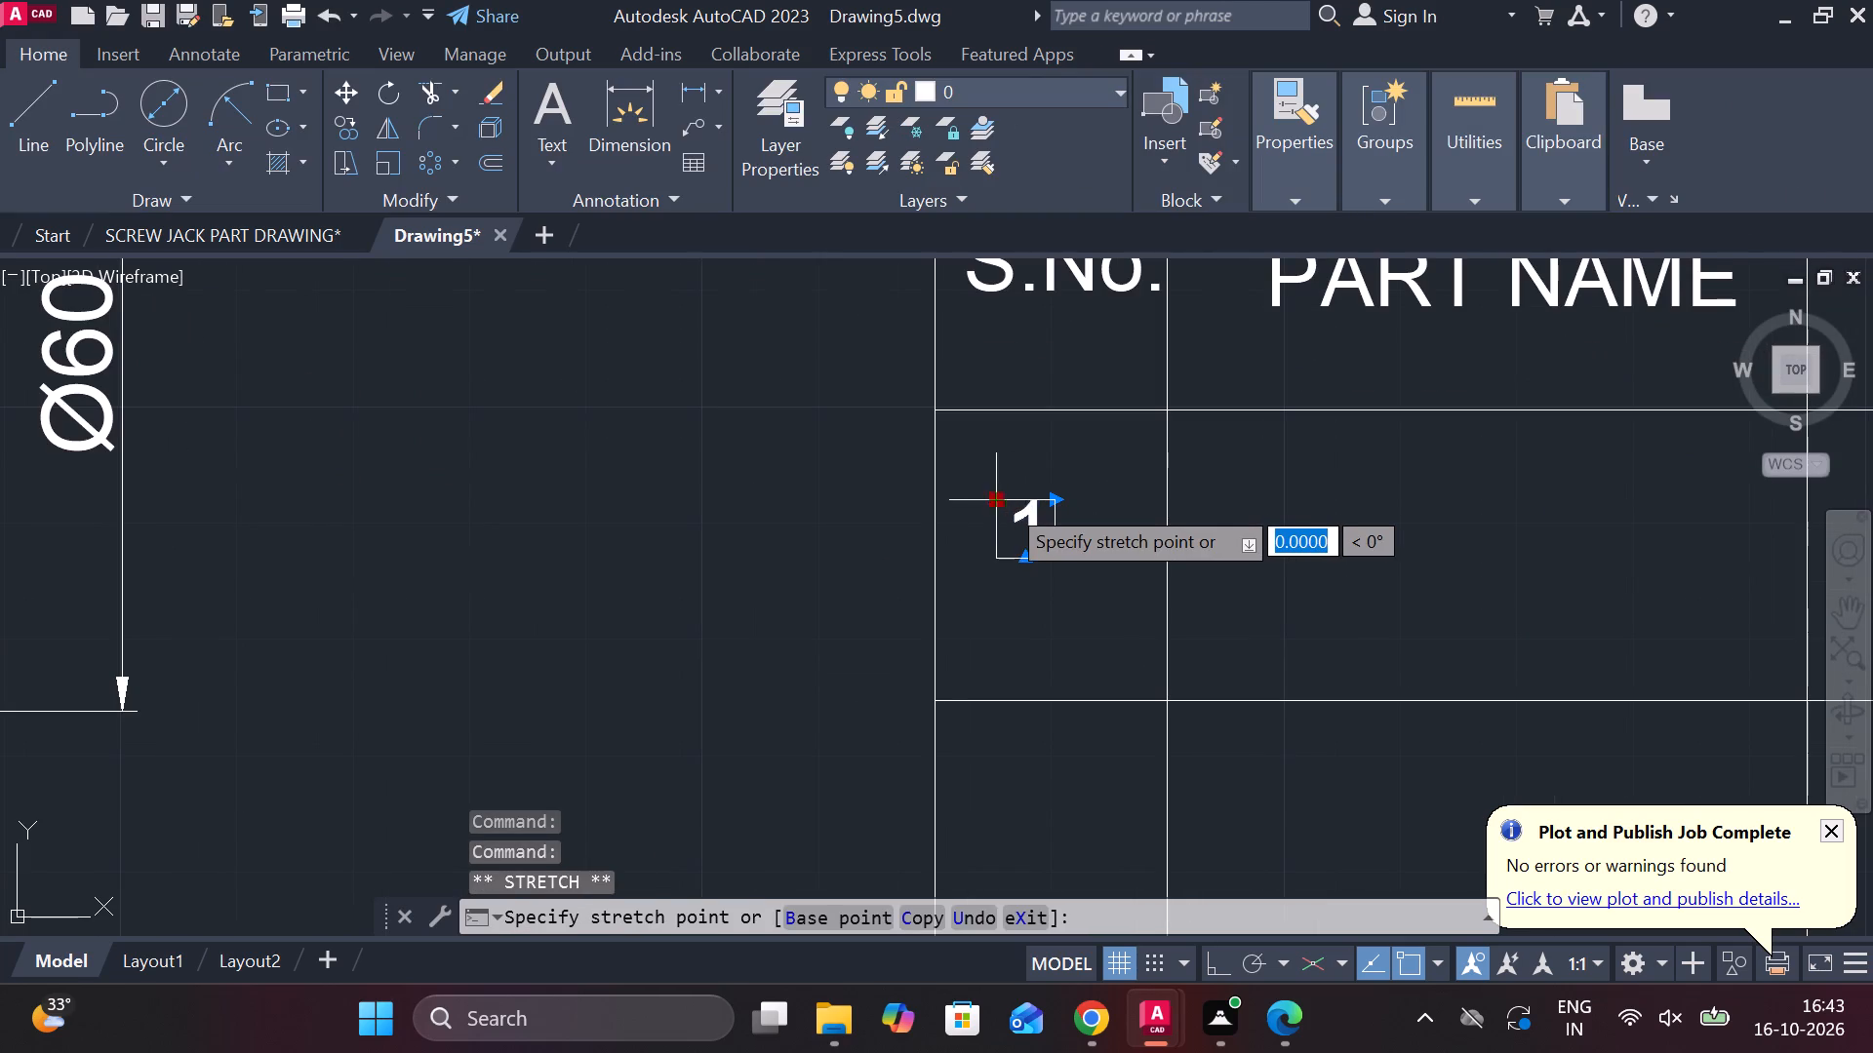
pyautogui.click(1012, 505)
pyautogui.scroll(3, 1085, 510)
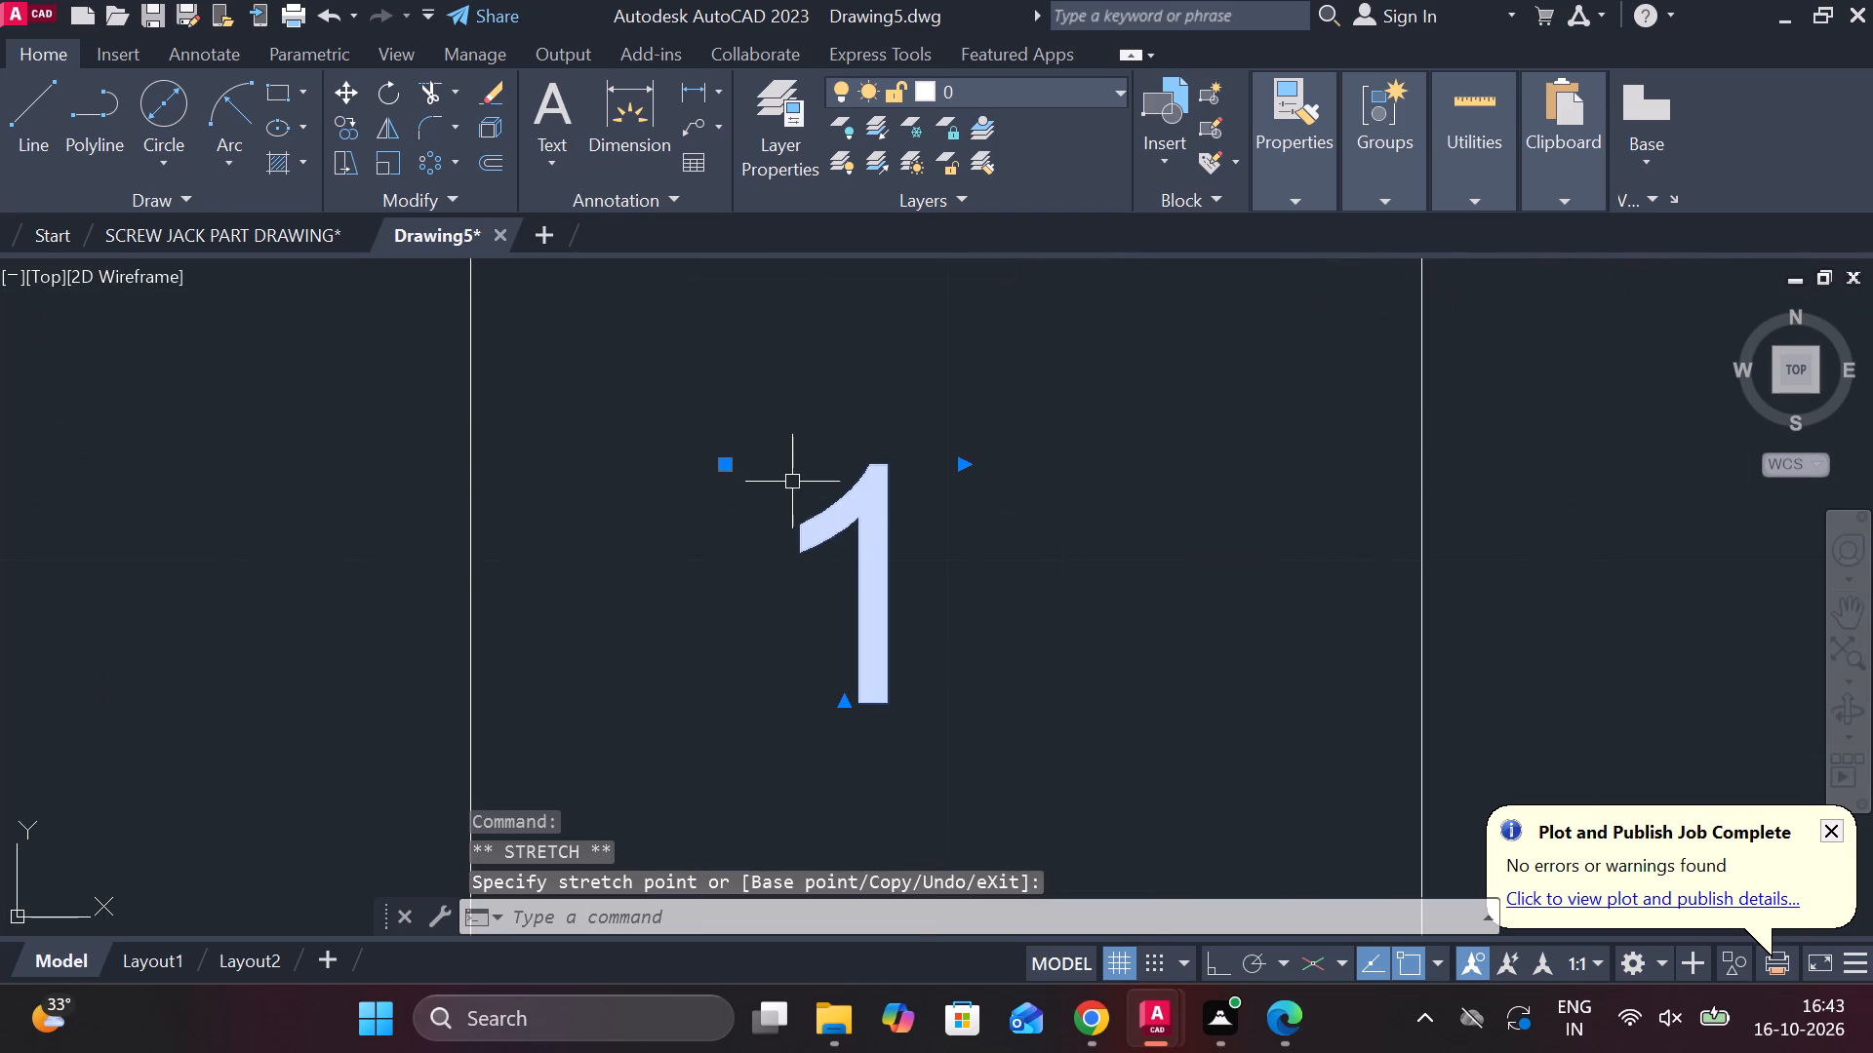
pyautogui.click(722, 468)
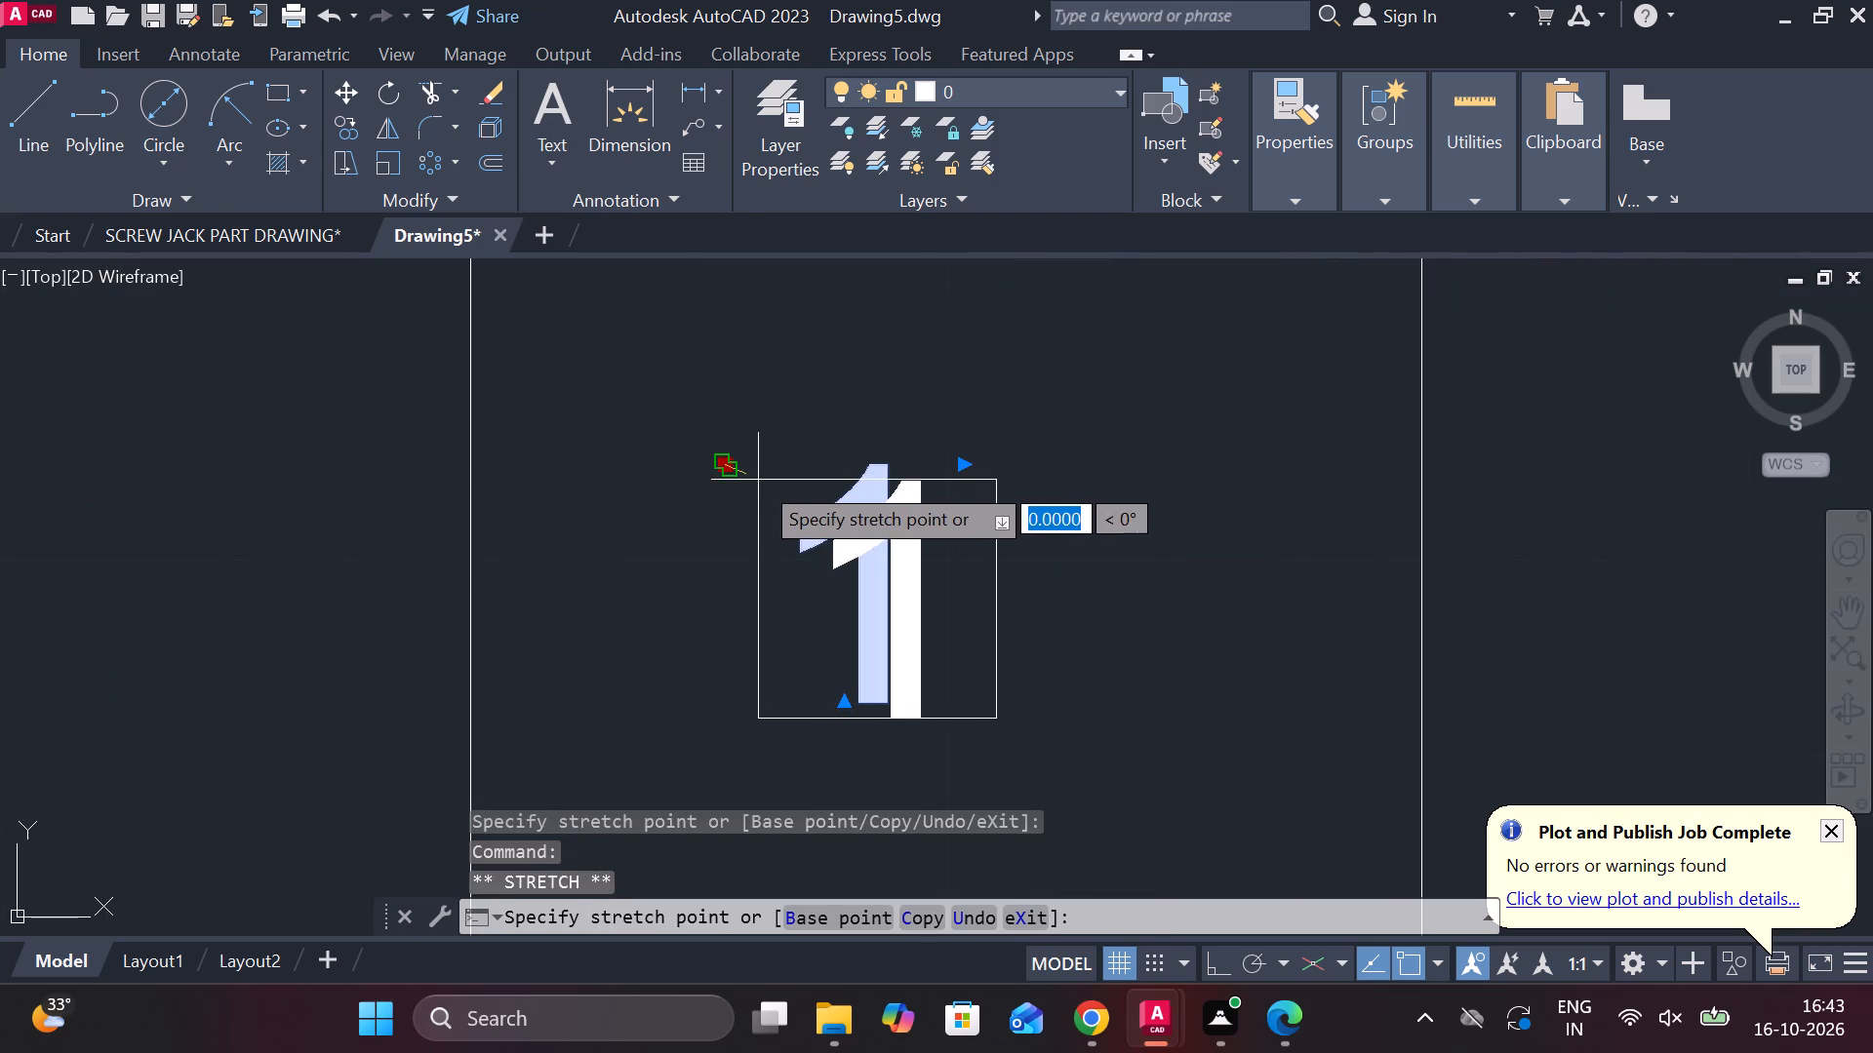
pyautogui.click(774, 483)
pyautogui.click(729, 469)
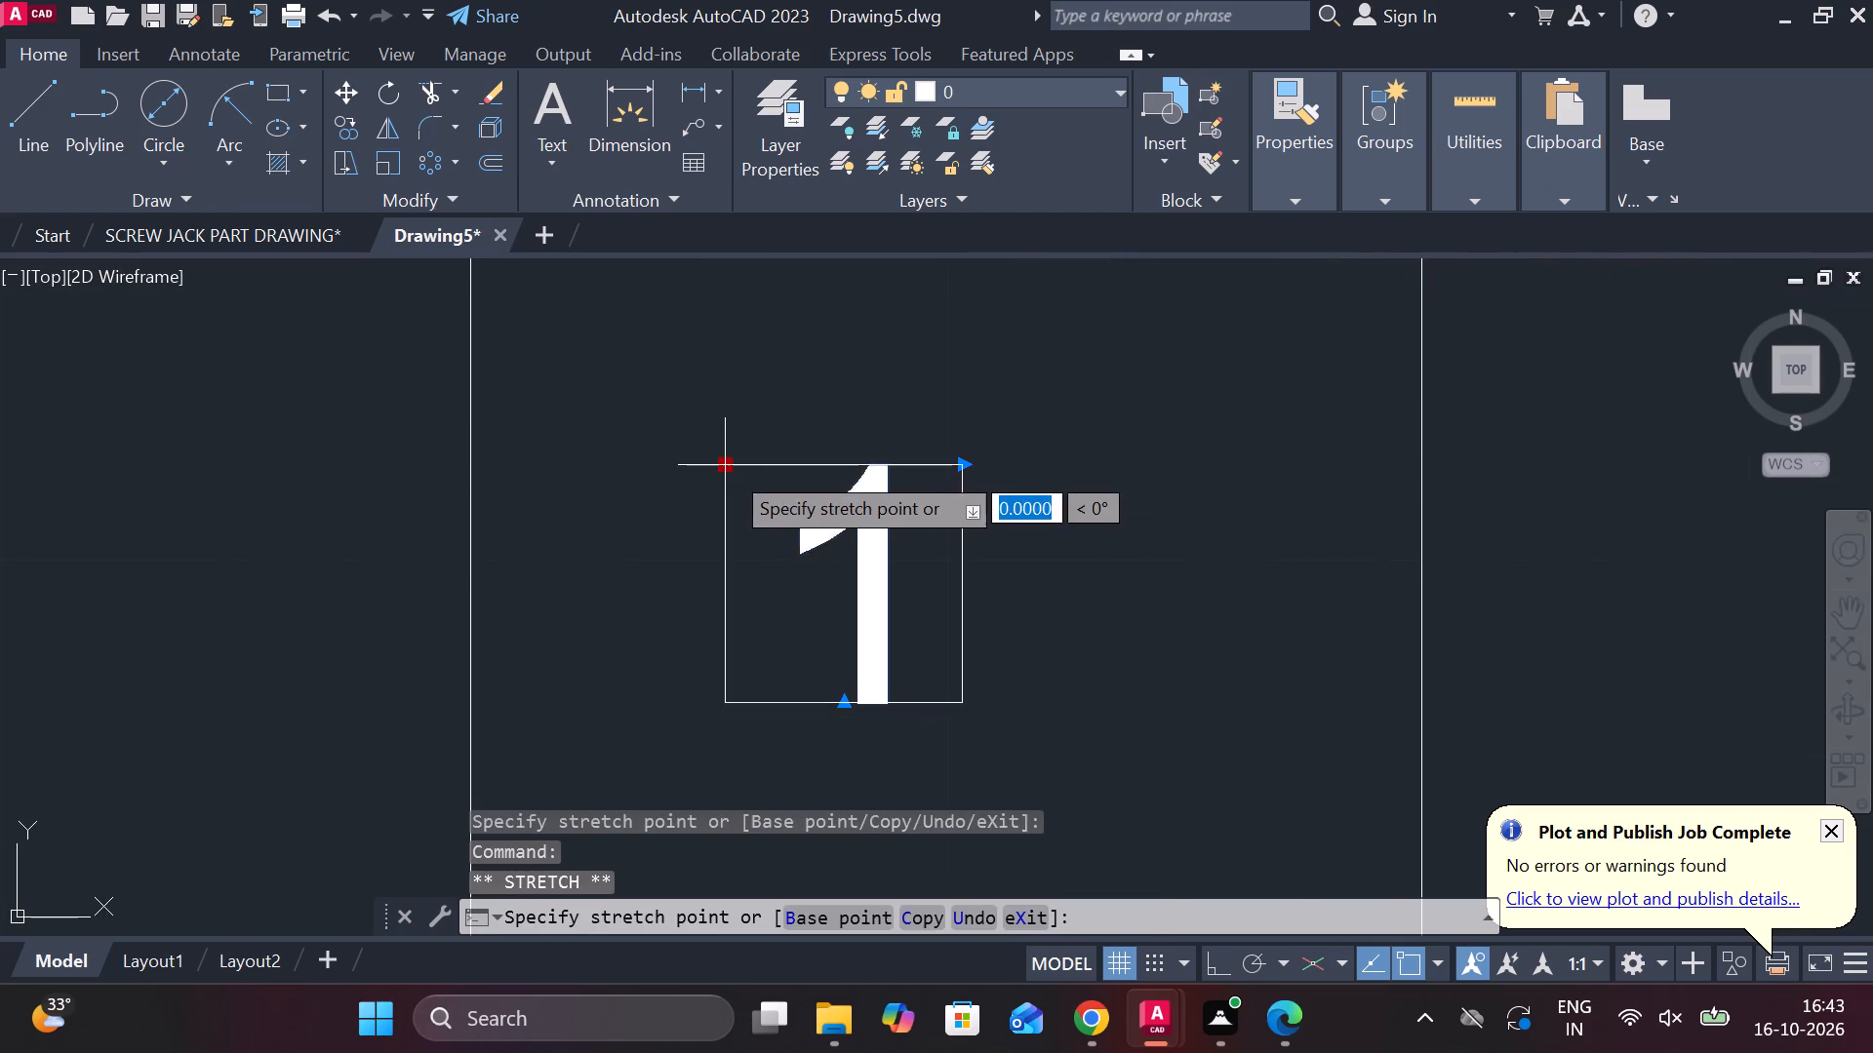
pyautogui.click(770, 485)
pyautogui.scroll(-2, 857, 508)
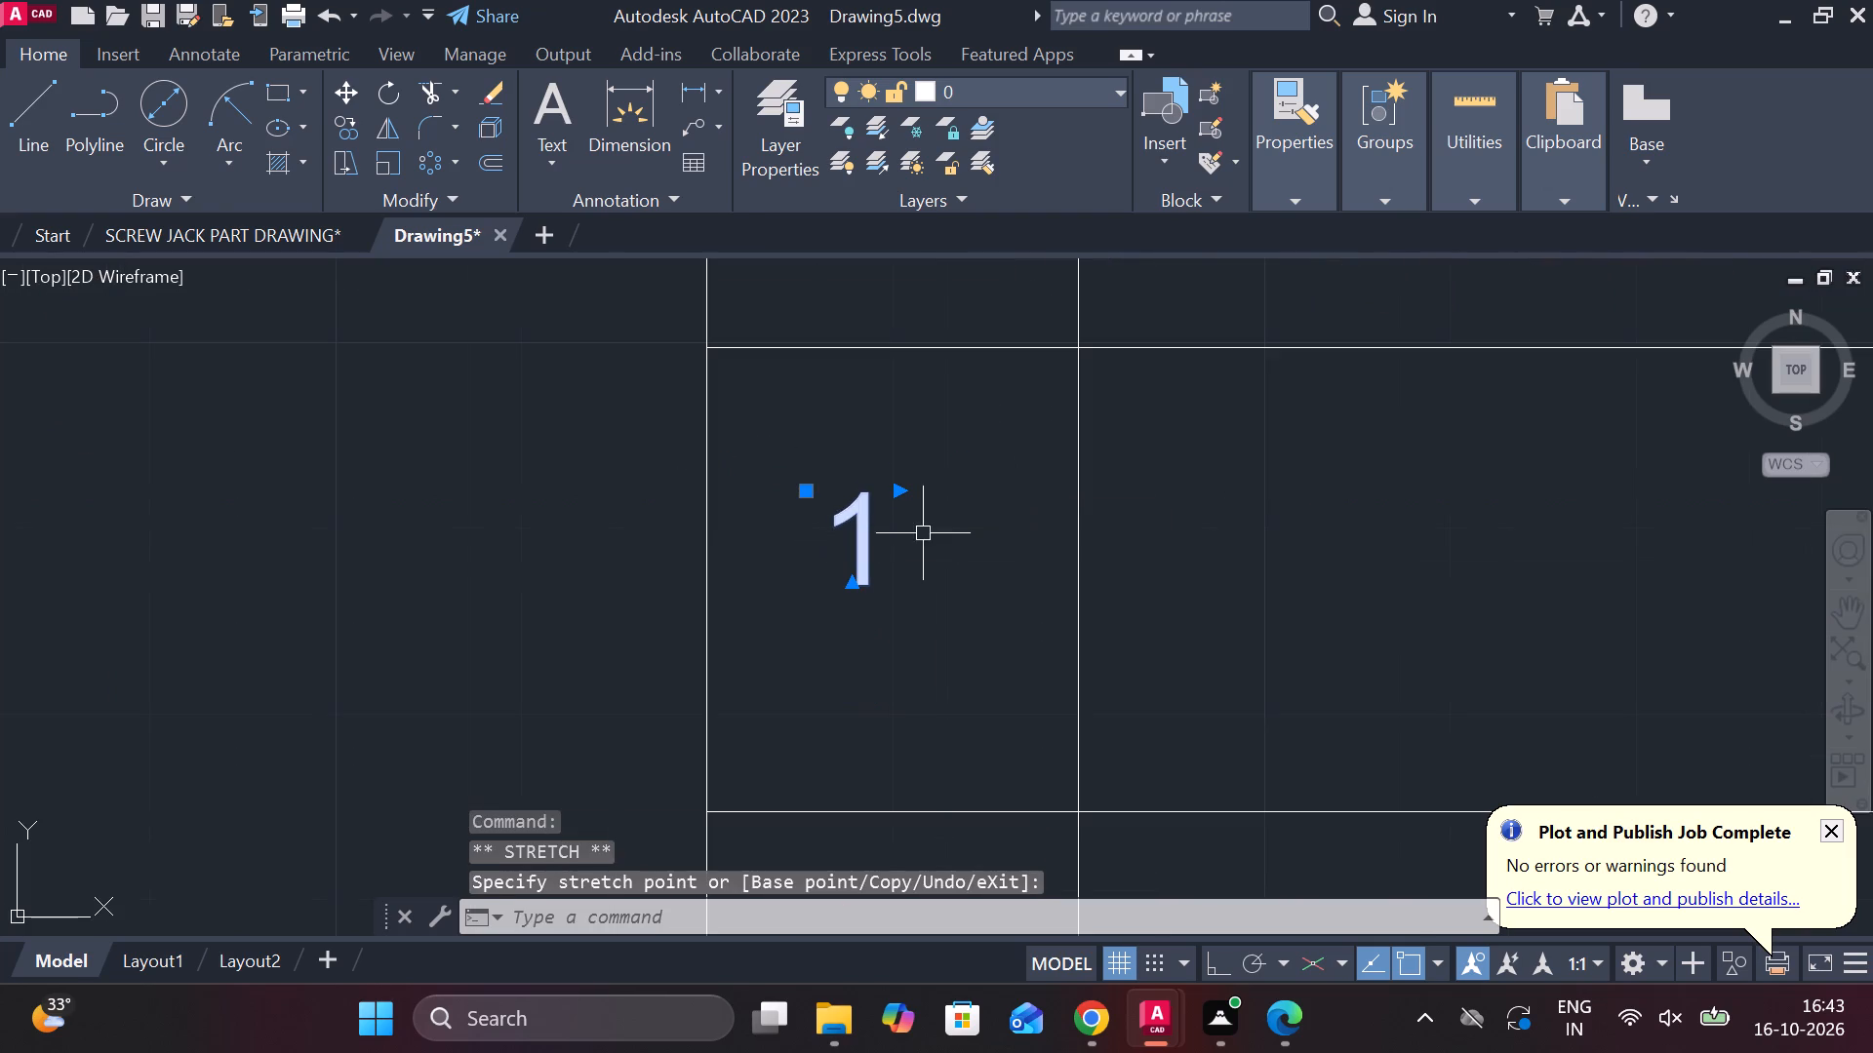
# Move the "1" slightly right and down so it sits near the middle of the first S.No. cell.
pyautogui.click(808, 491)
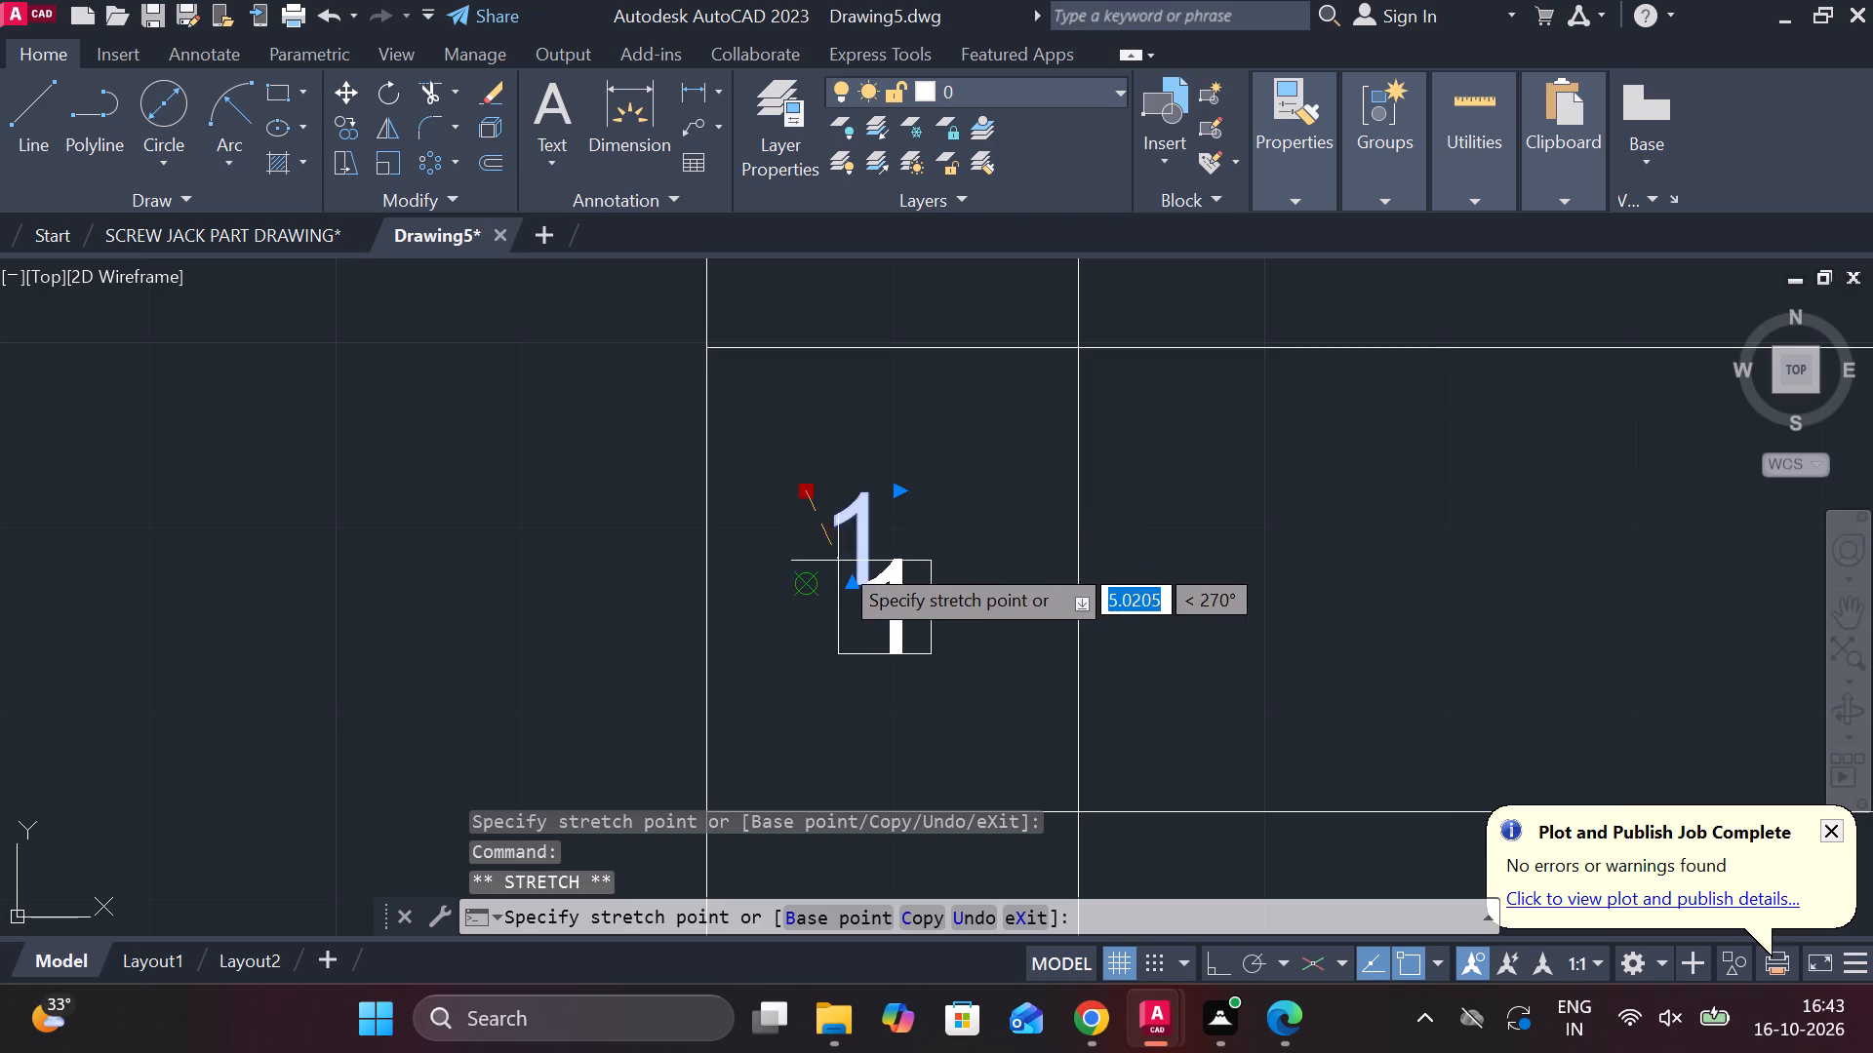
pyautogui.click(838, 561)
pyautogui.click(804, 583)
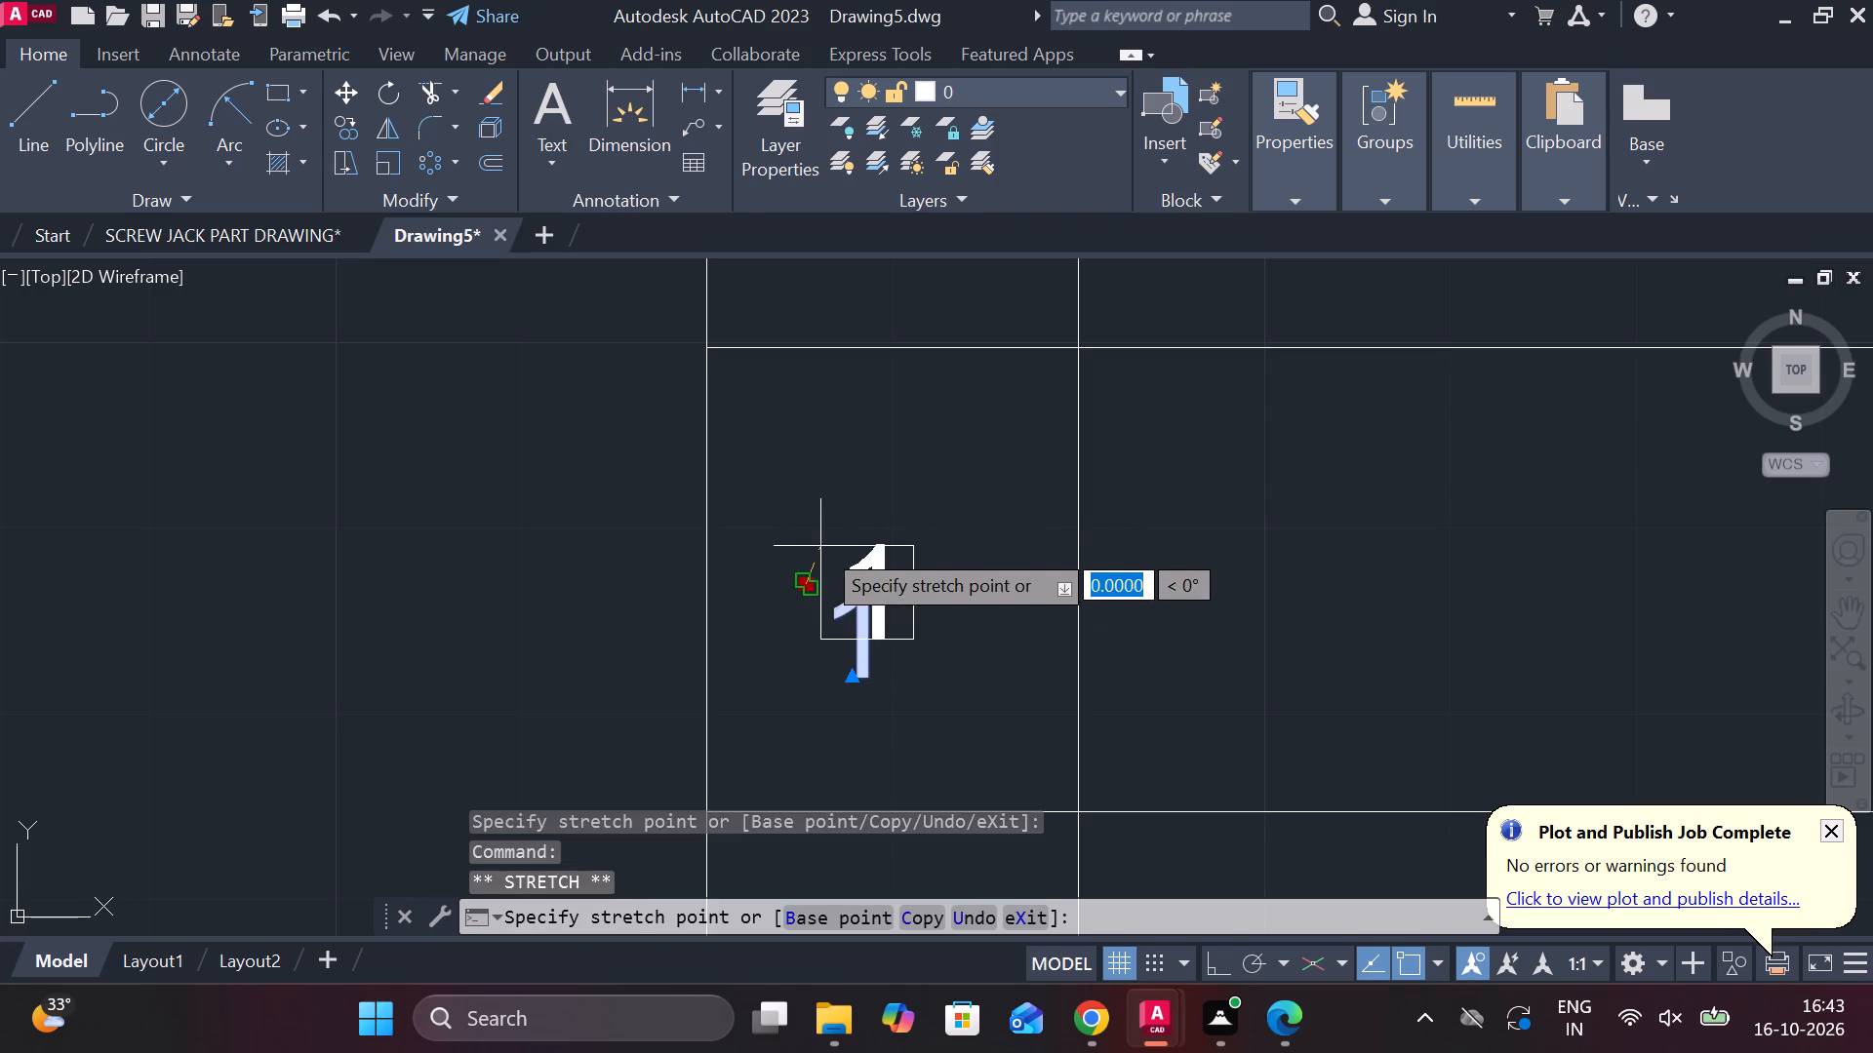
pyautogui.click(830, 523)
pyautogui.scroll(-3, 866, 553)
pyautogui.press('Escape')
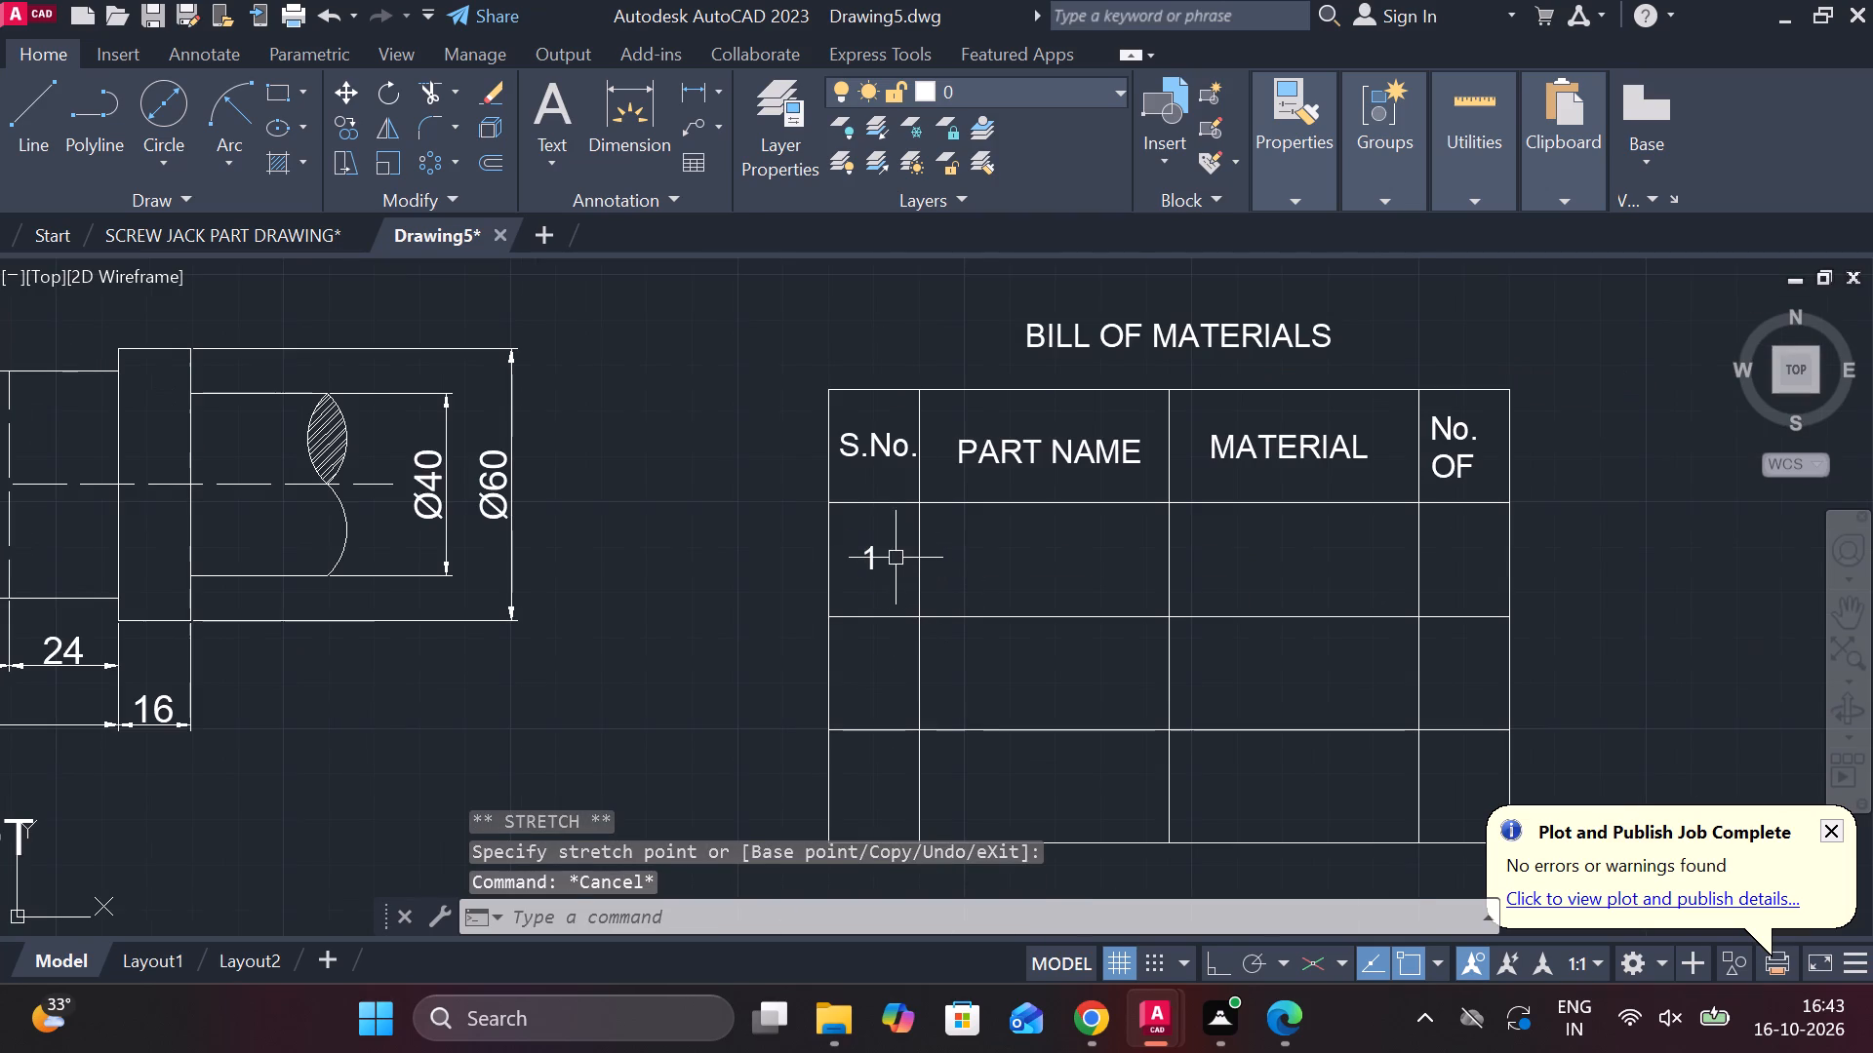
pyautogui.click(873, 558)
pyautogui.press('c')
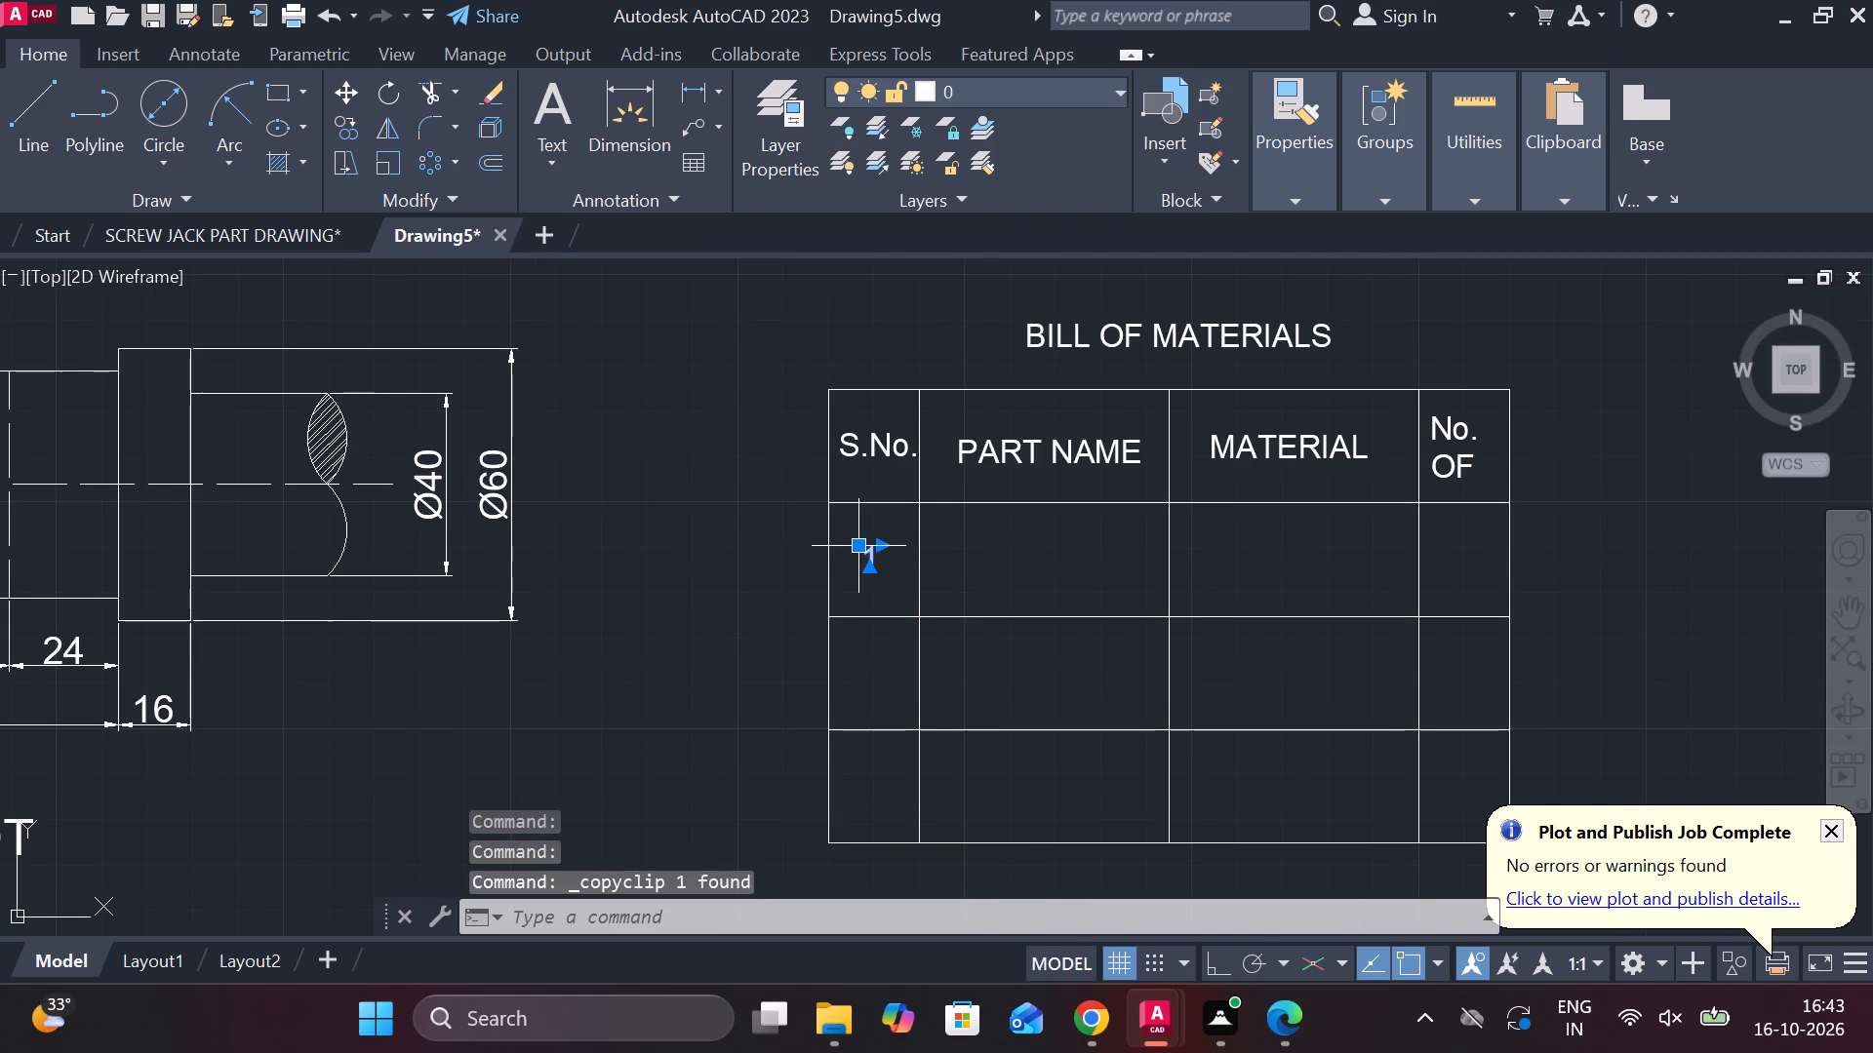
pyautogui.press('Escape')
# Copy the "1" straight down into the second and third part rows of the S.No. column.
pyautogui.click(877, 564)
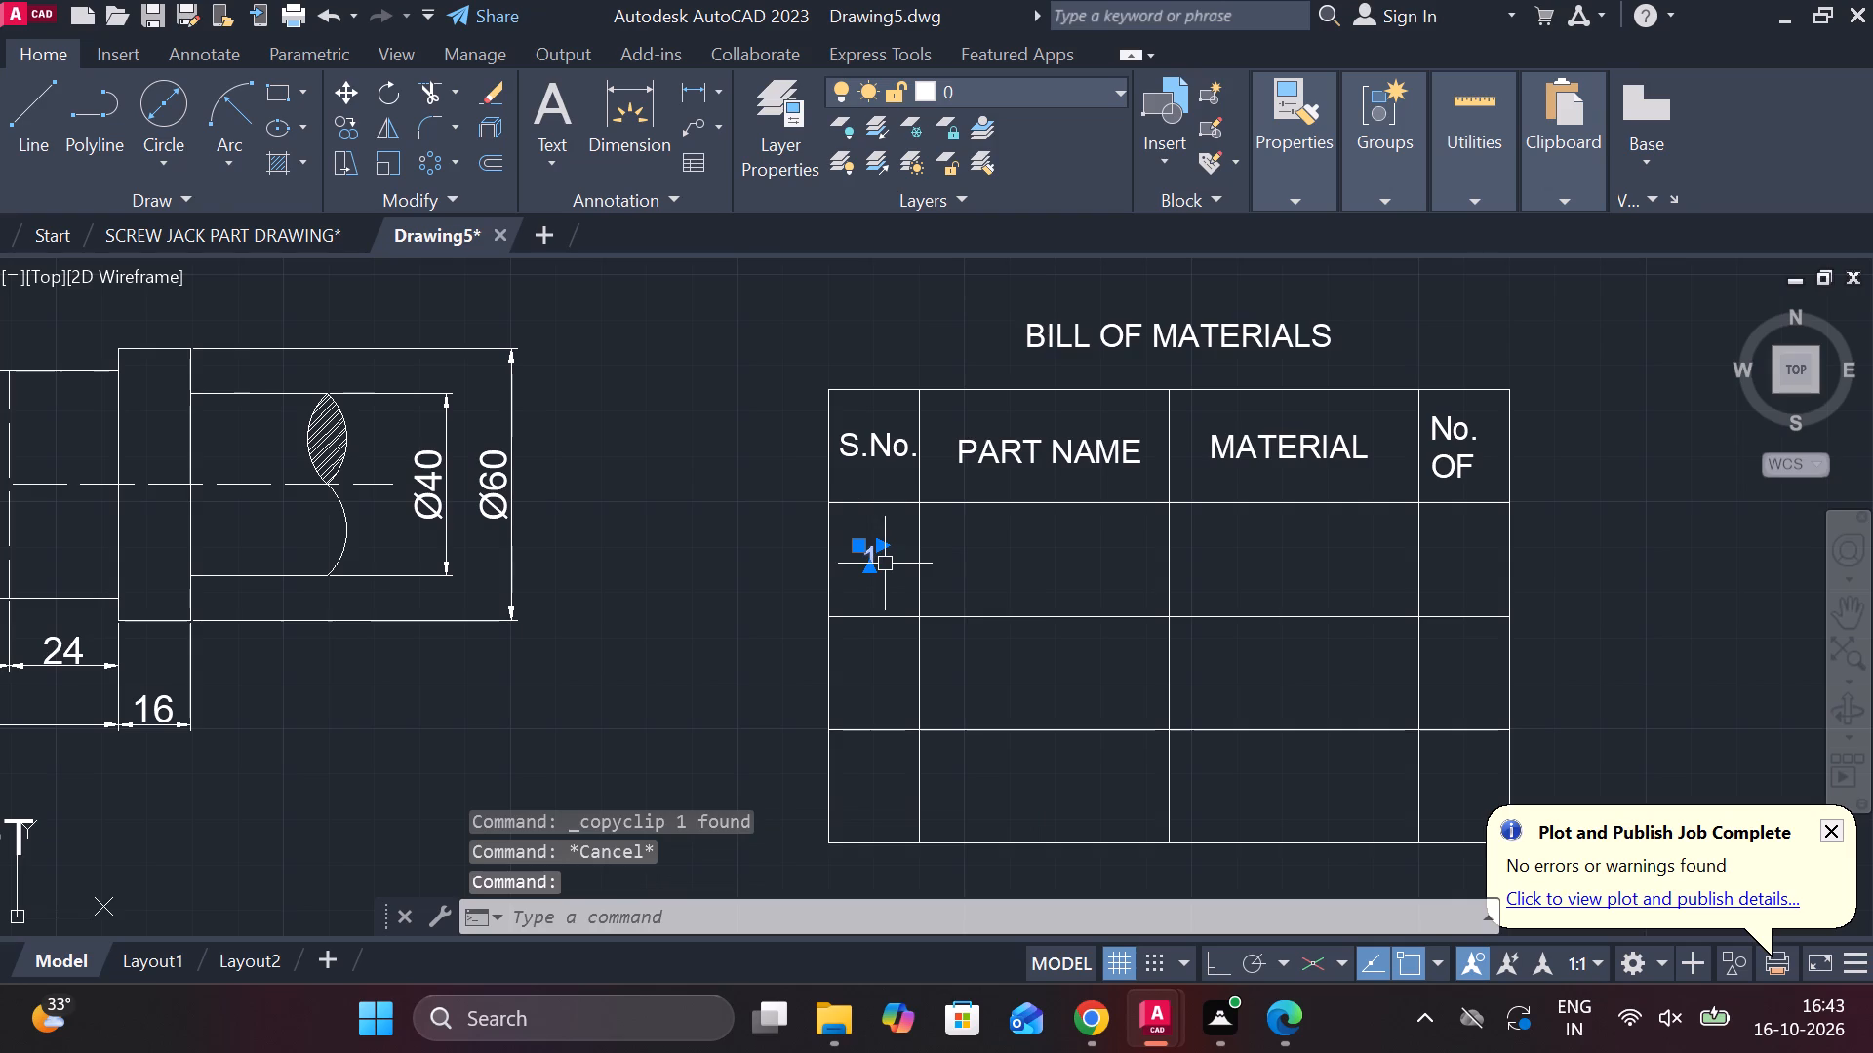
pyautogui.write('CO')
pyautogui.press('Return')
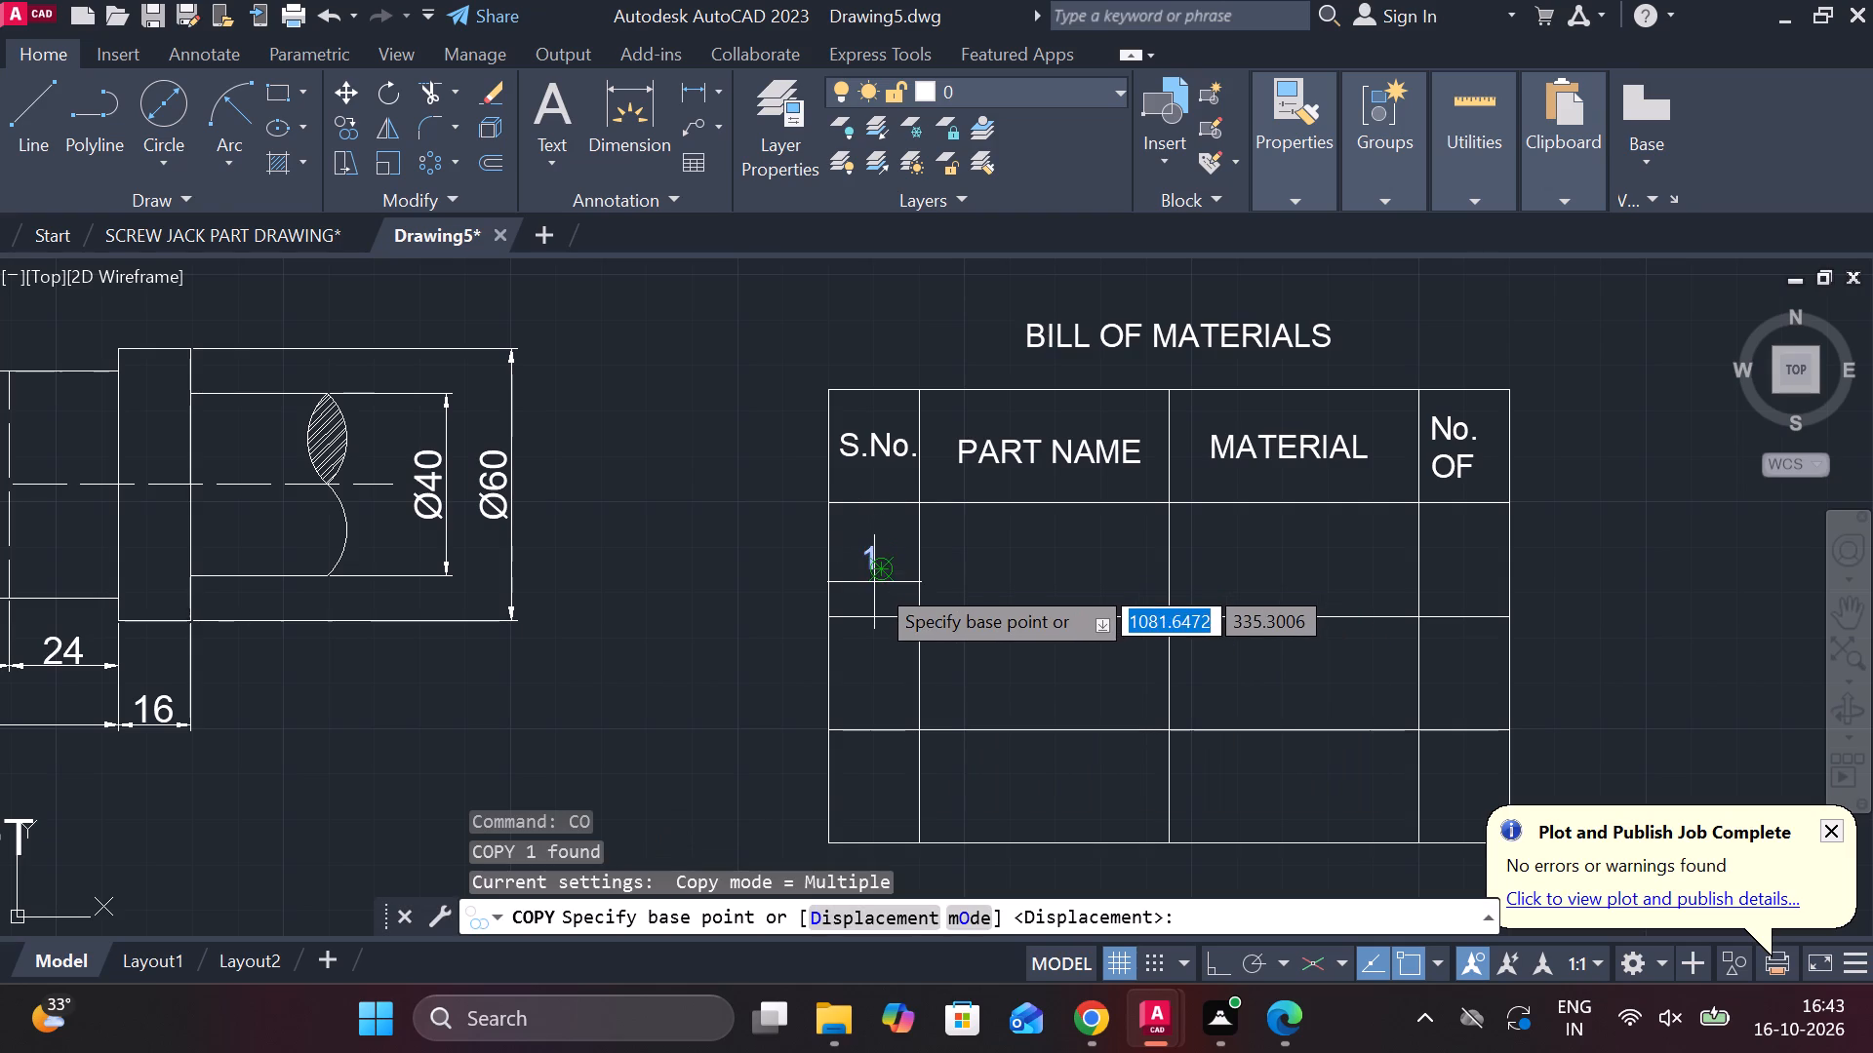
pyautogui.scroll(3, 874, 582)
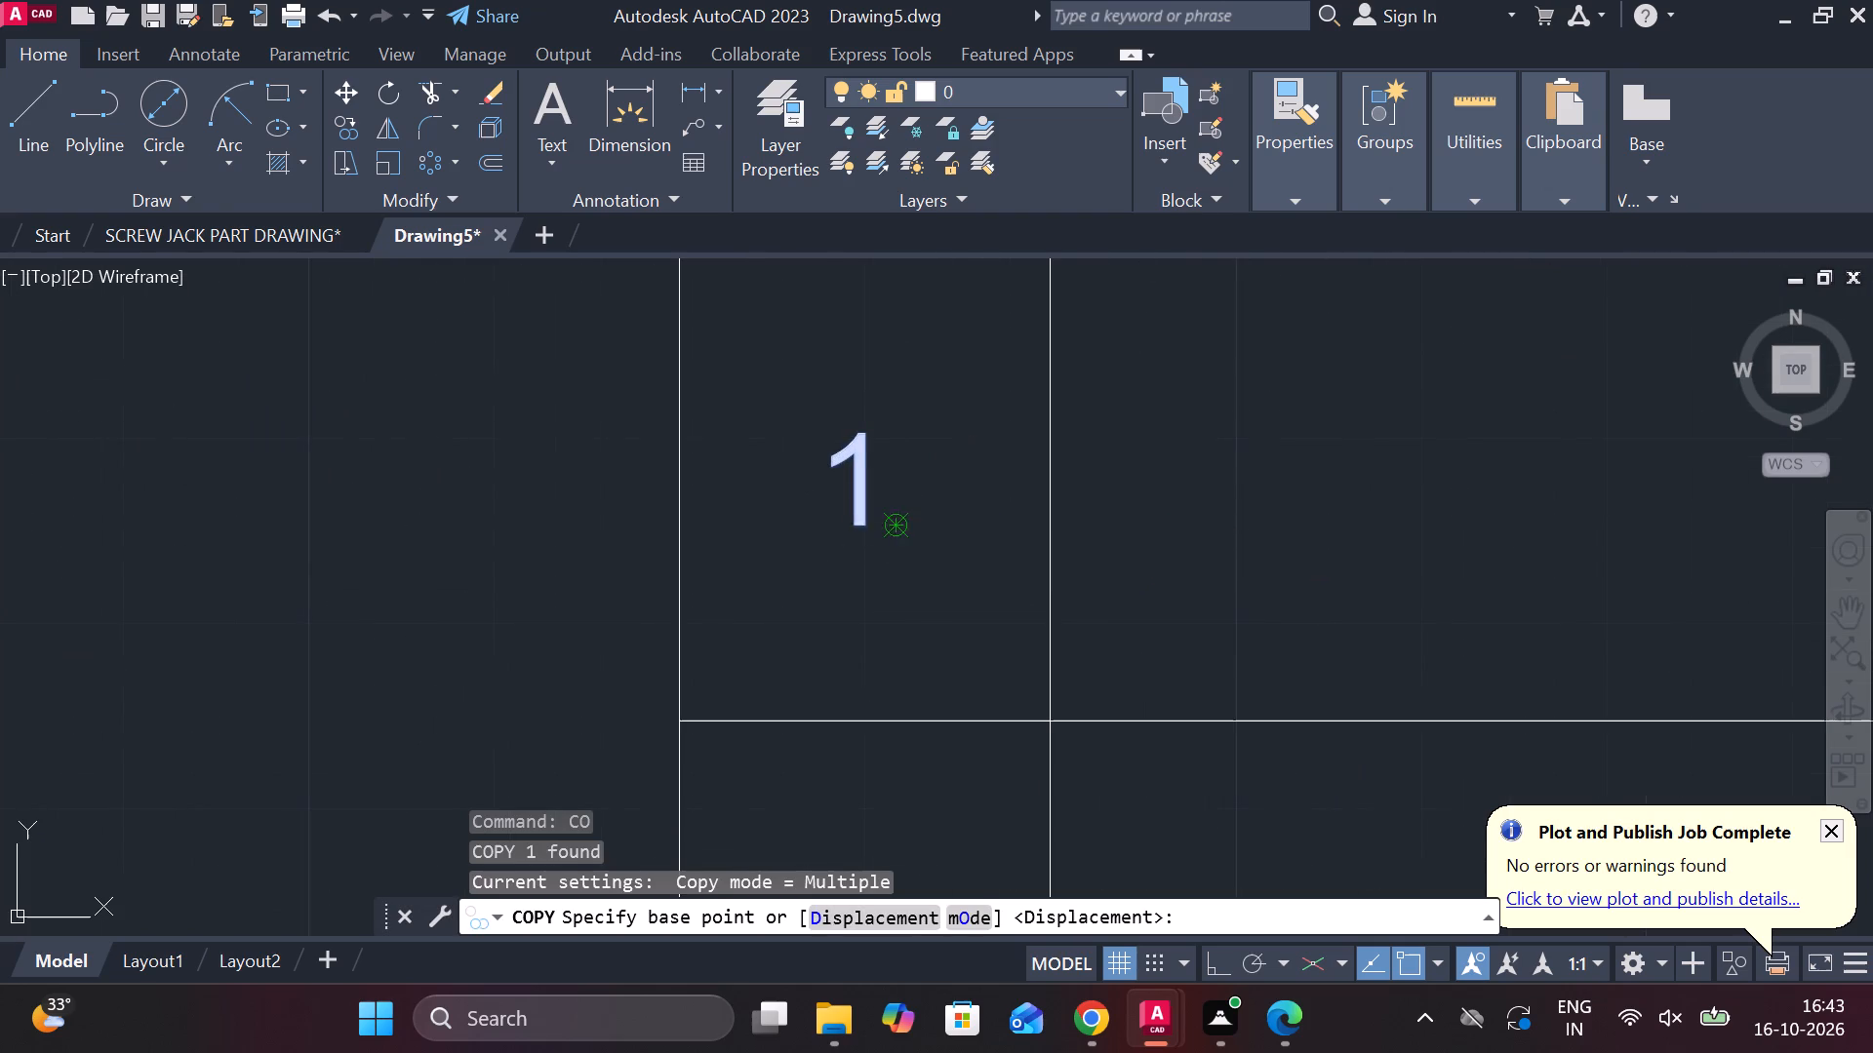
pyautogui.click(895, 521)
pyautogui.moveTo(921, 613); pyautogui.dragTo(921, 426, button='middle')
pyautogui.scroll(-2, 929, 491)
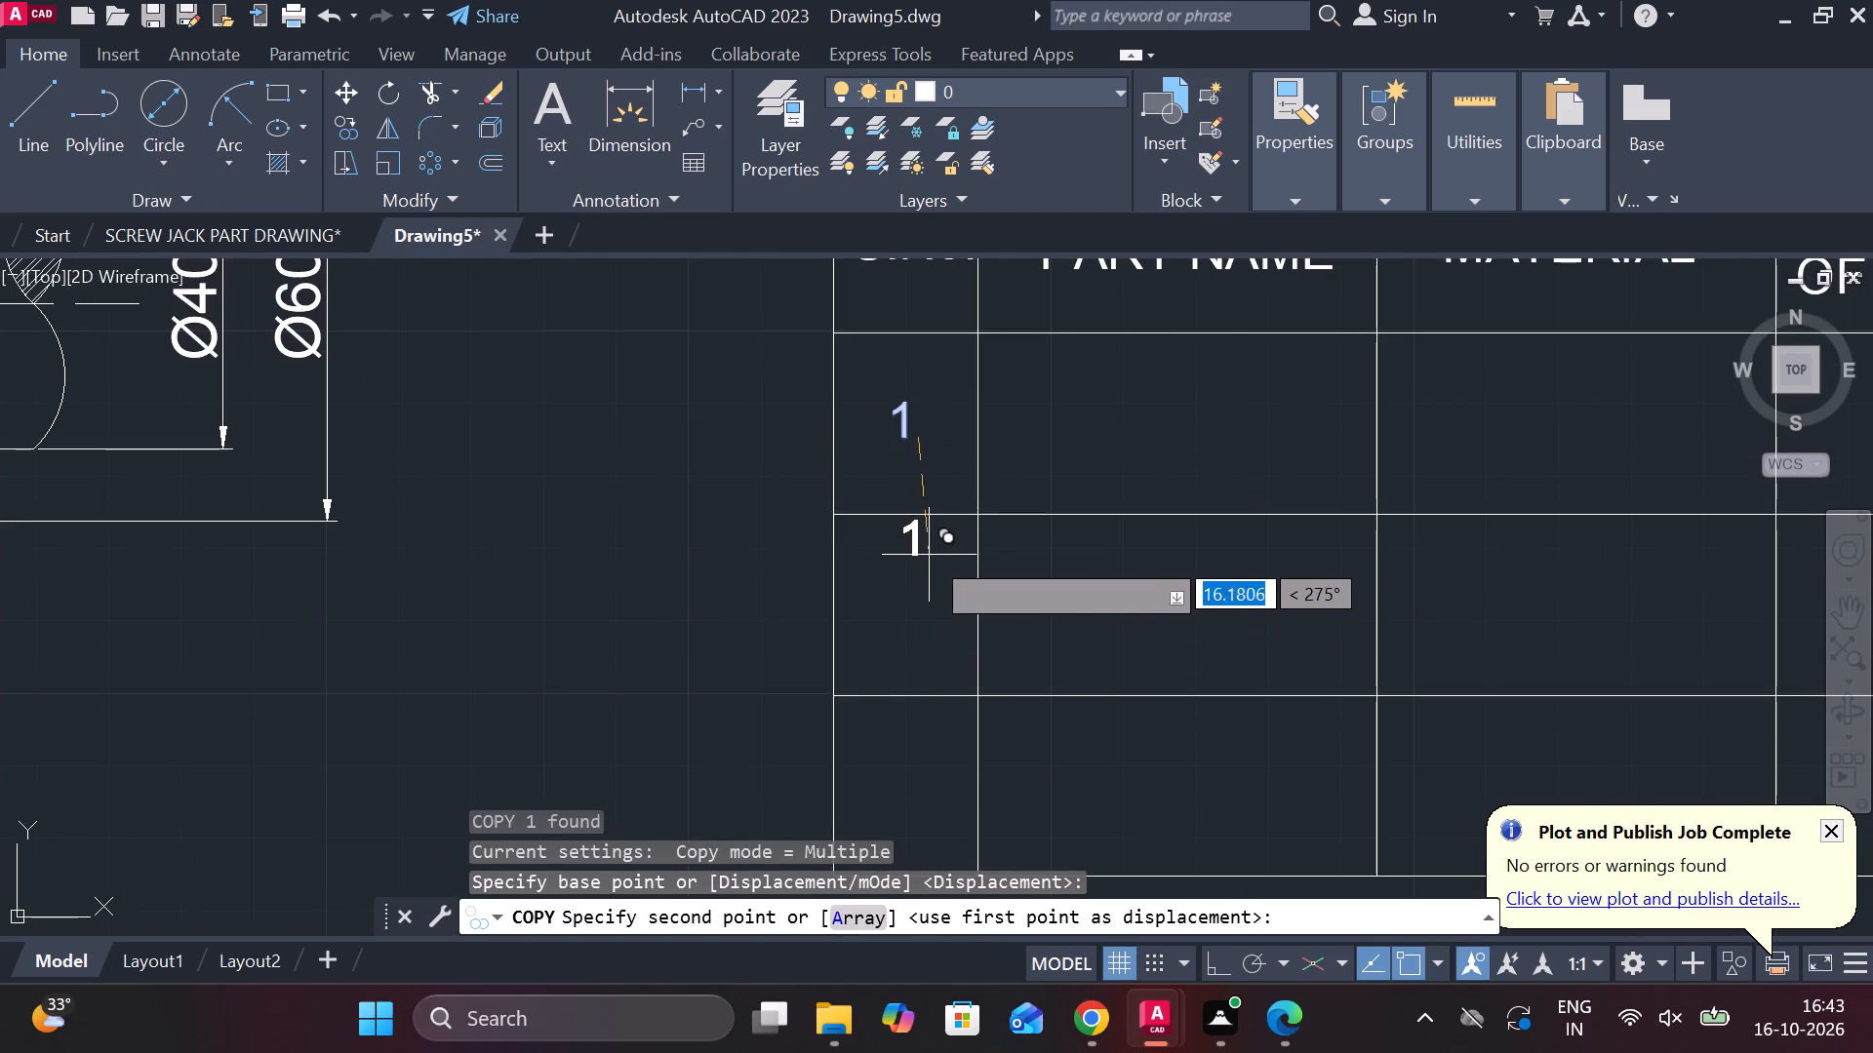
pyautogui.click(920, 604)
pyautogui.moveTo(939, 628); pyautogui.dragTo(941, 458, button='middle')
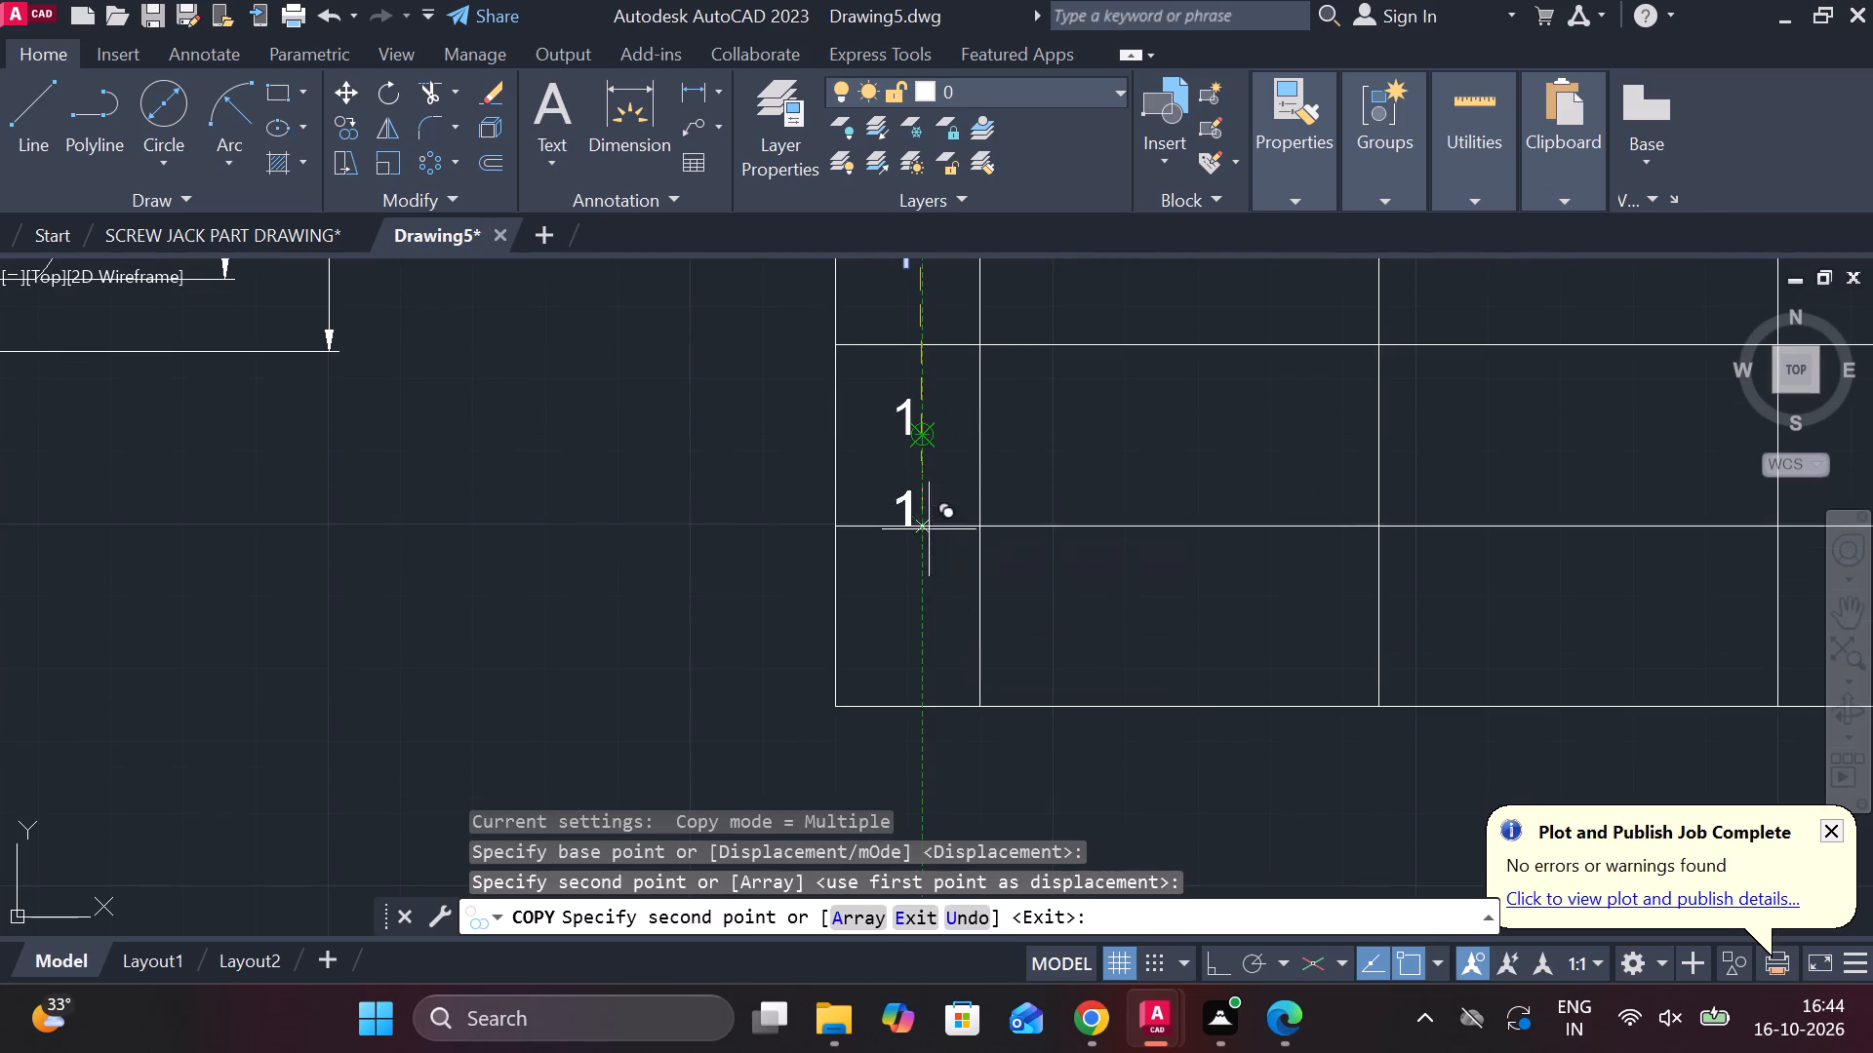
pyautogui.click(925, 626)
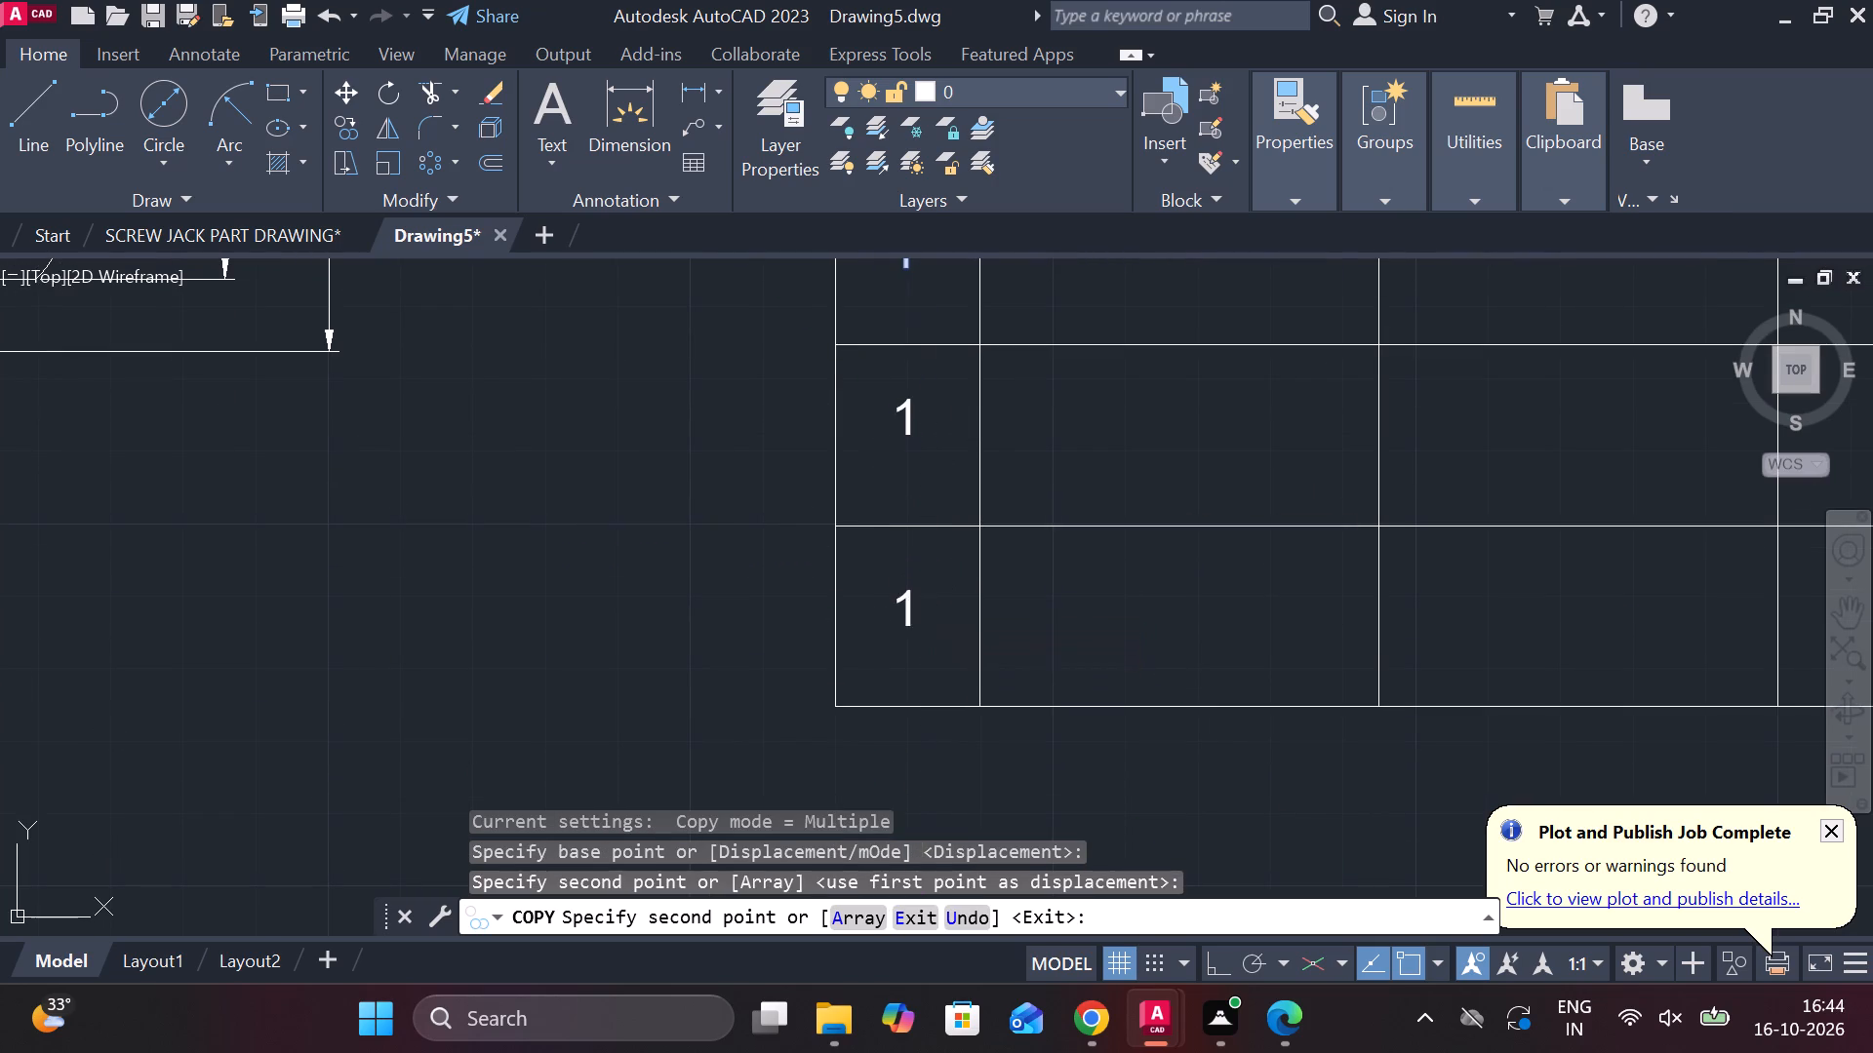
# Place further copies of the "1" in all three part rows of the "No. OF" column and finish copying.
pyautogui.moveTo(1082, 537); pyautogui.dragTo(854, 633, button='middle')
pyautogui.moveTo(1422, 496); pyautogui.dragTo(981, 572, button='middle')
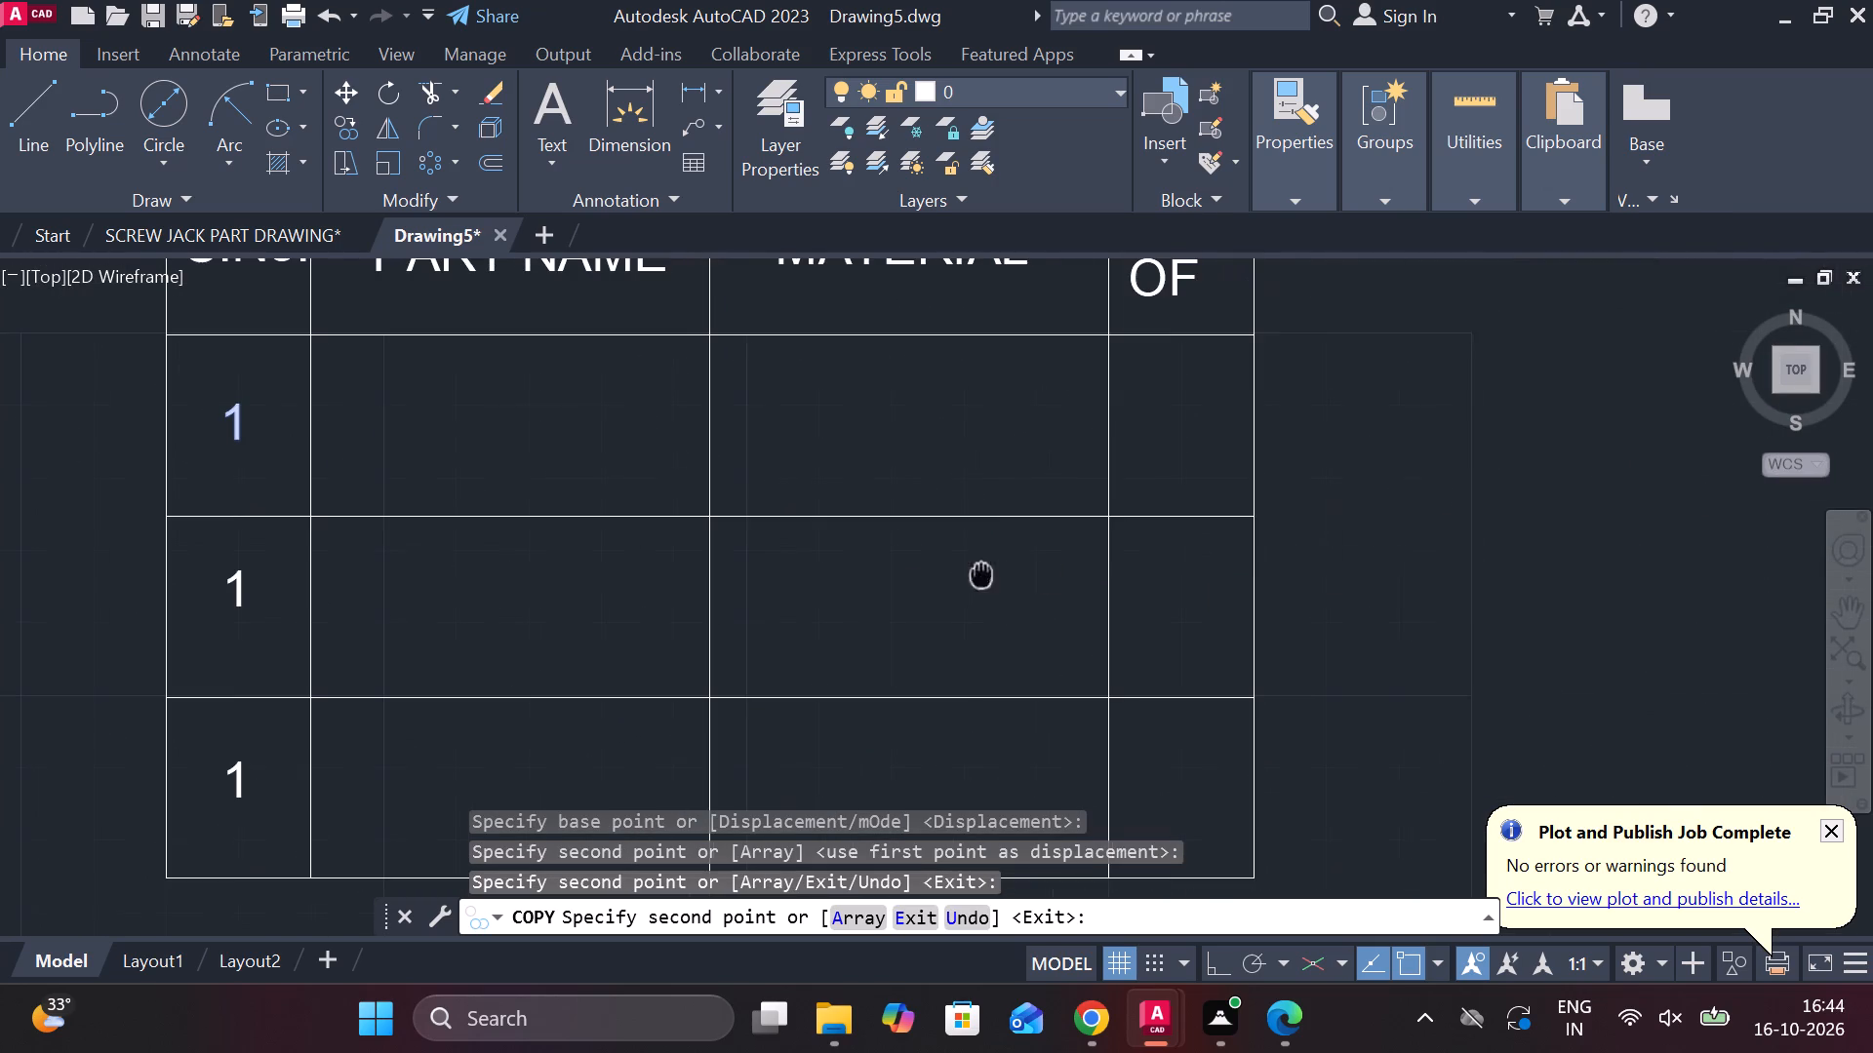
pyautogui.click(1189, 429)
pyautogui.click(1197, 605)
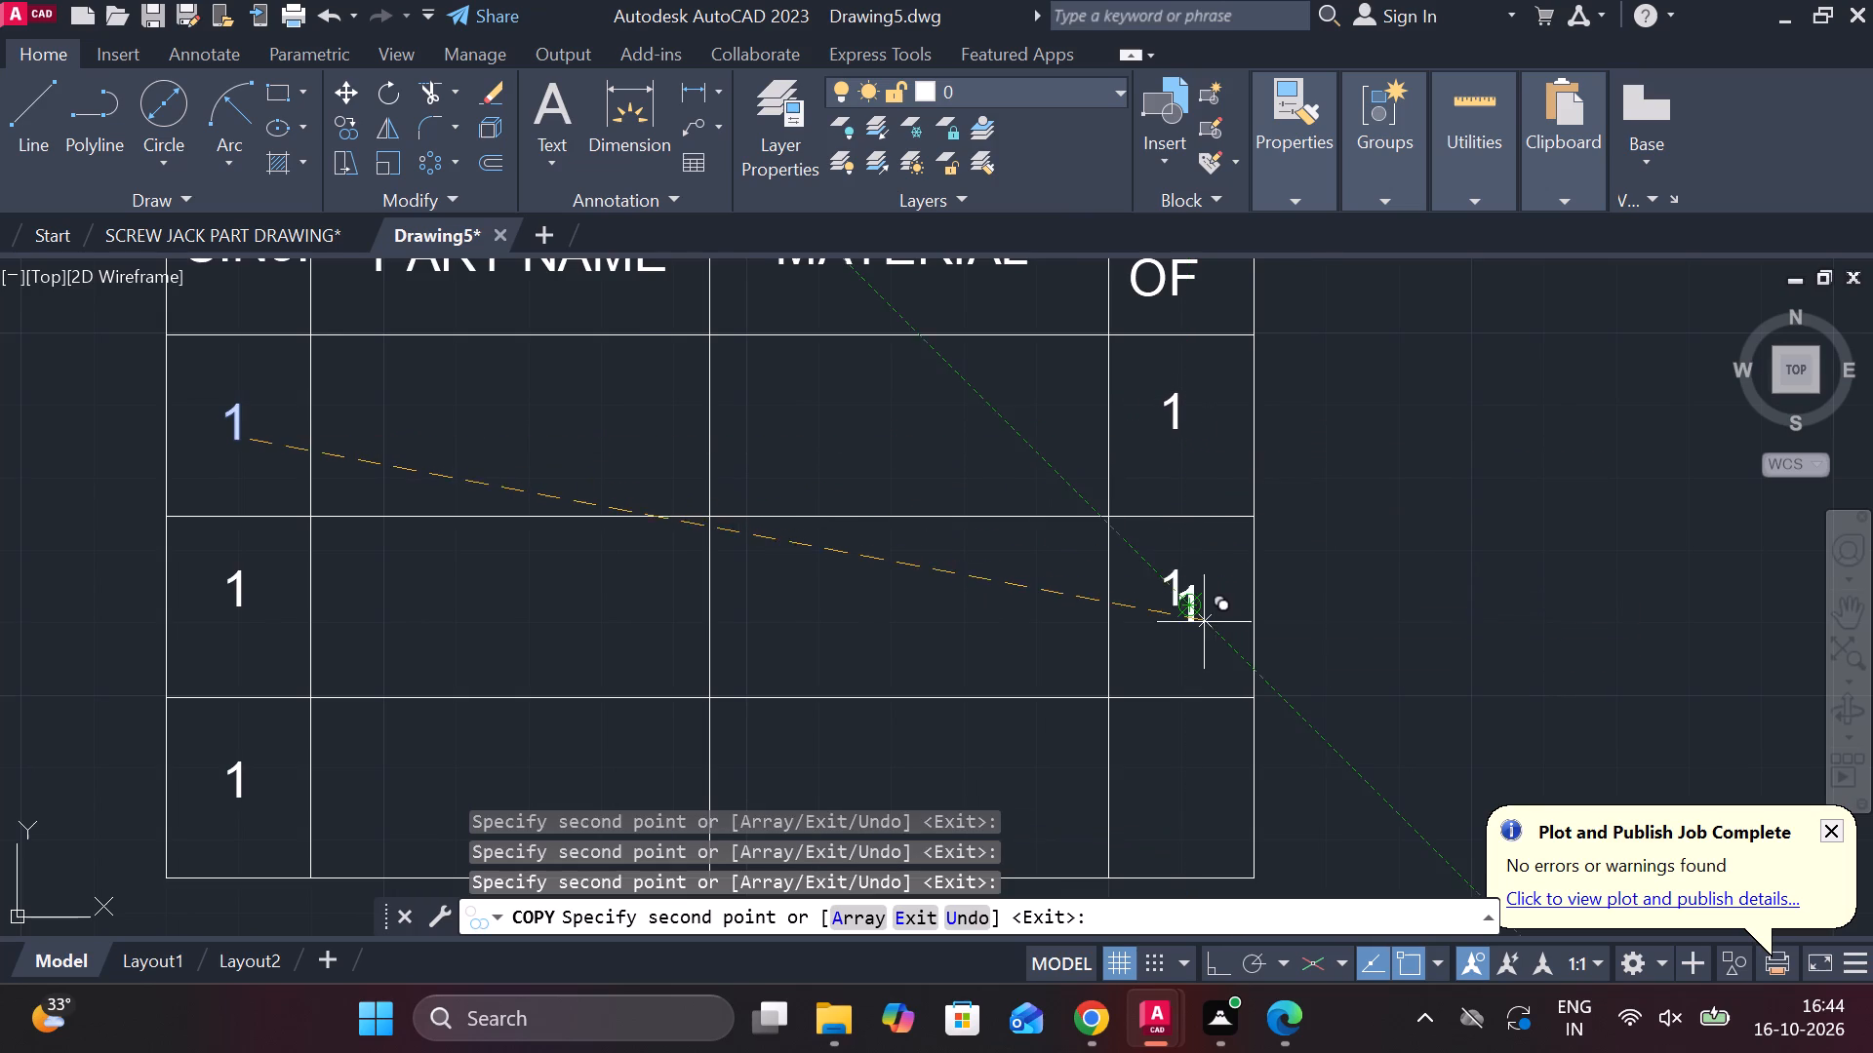
pyautogui.moveTo(1208, 631); pyautogui.dragTo(1182, 471, button='middle')
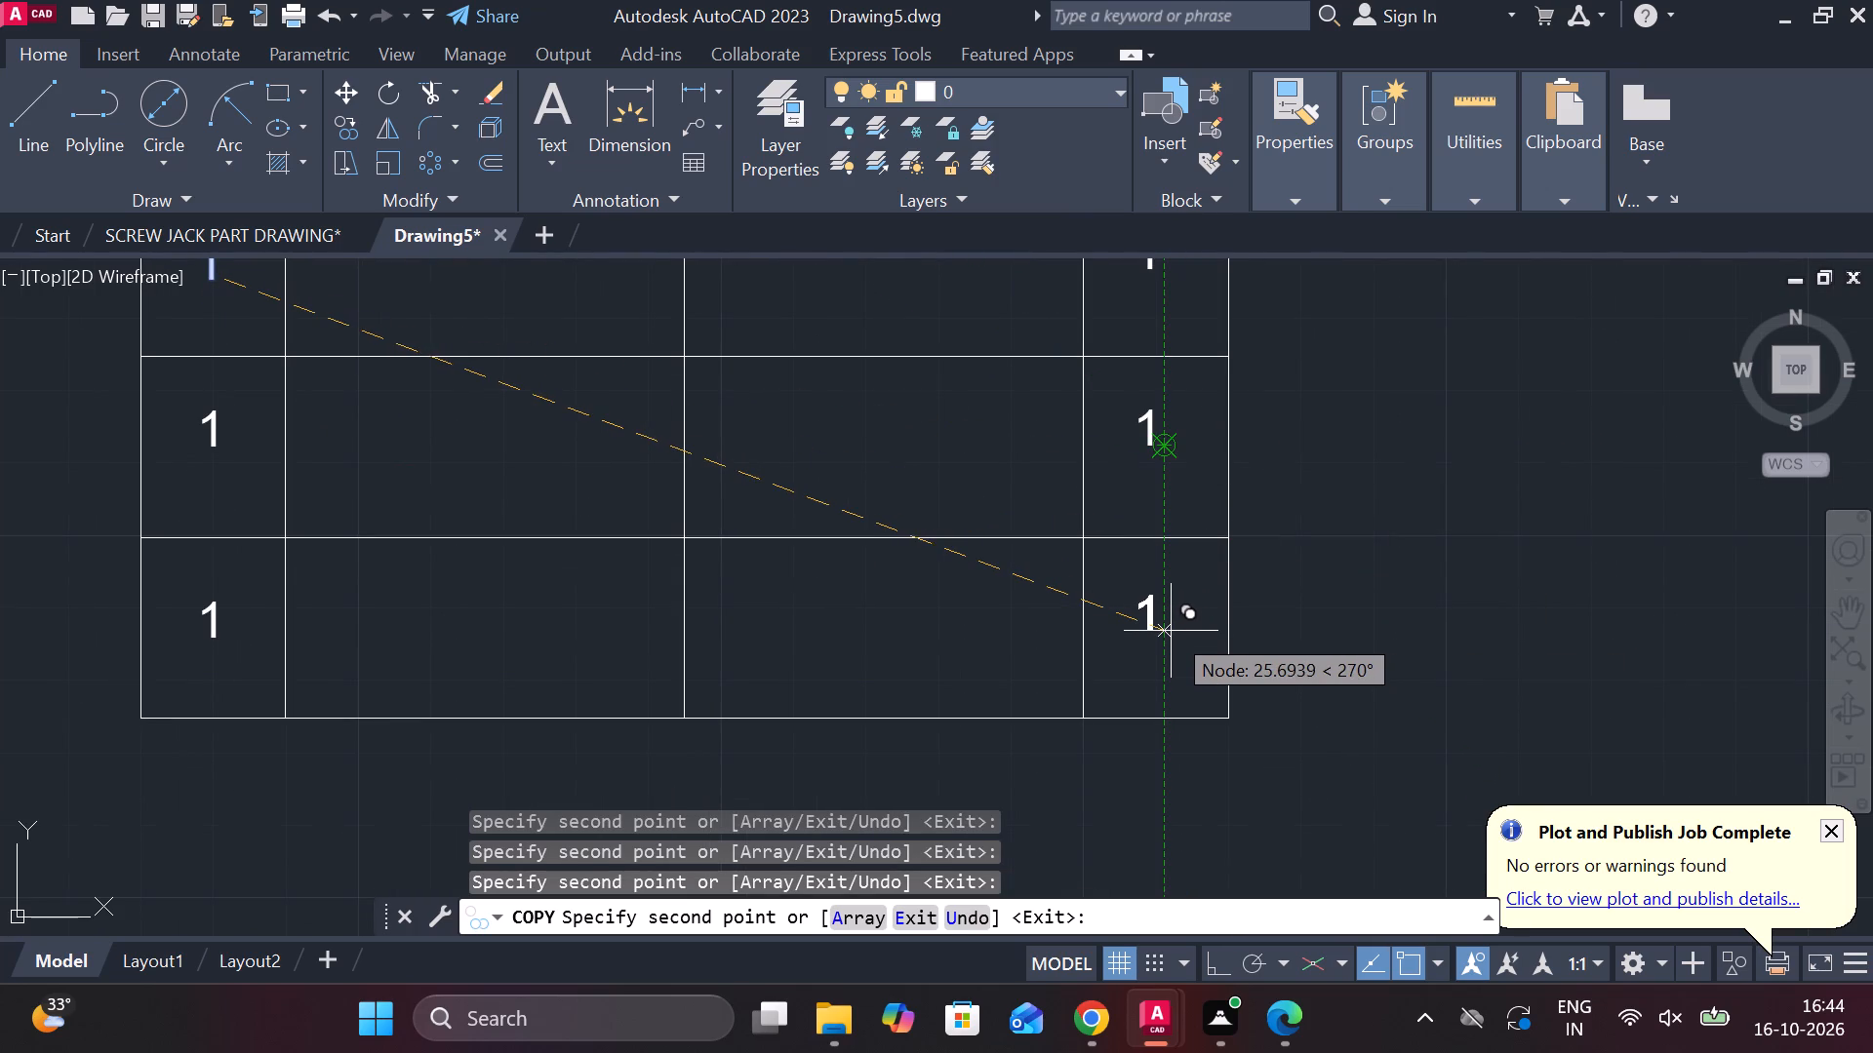
pyautogui.click(1169, 626)
pyautogui.press('Escape')
# Add centre-aligned multiline text "SOCKET" in the PART NAME cell of the first part row.
pyautogui.scroll(-3, 1349, 596)
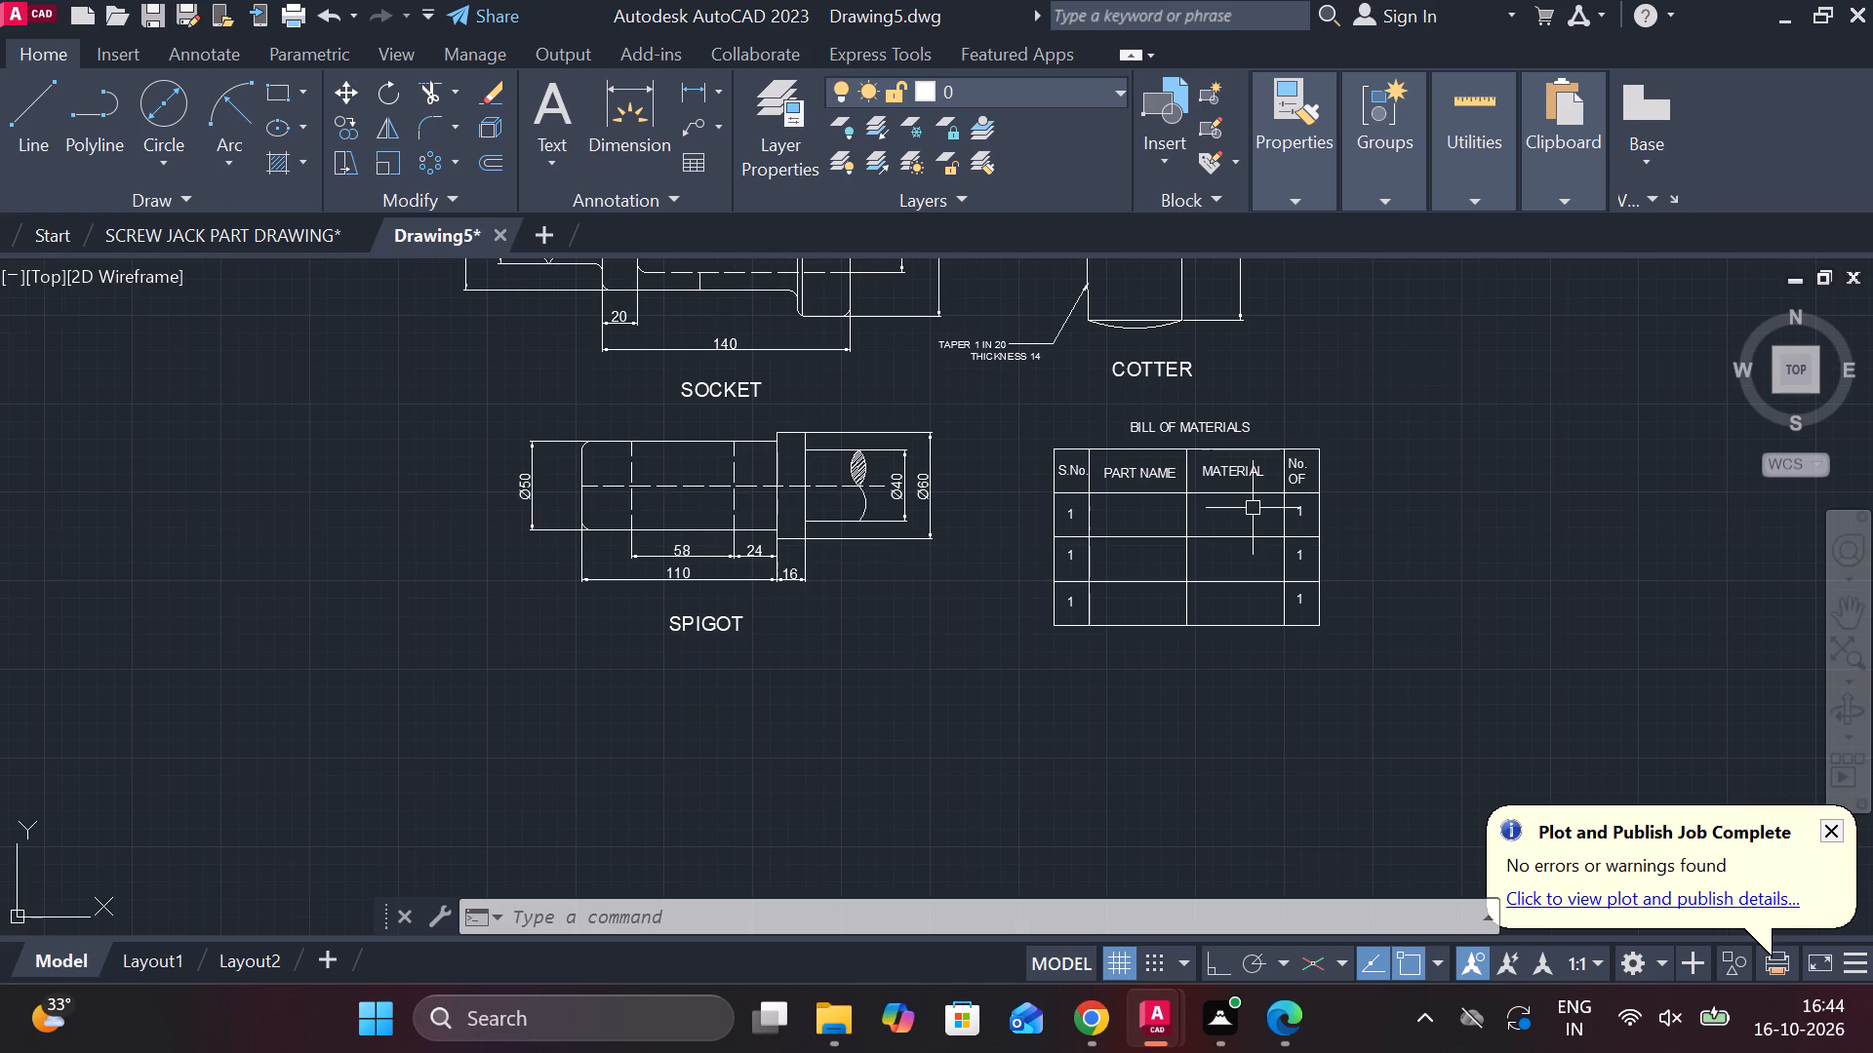
pyautogui.scroll(1, 1043, 501)
pyautogui.press('m')
pyautogui.write('T')
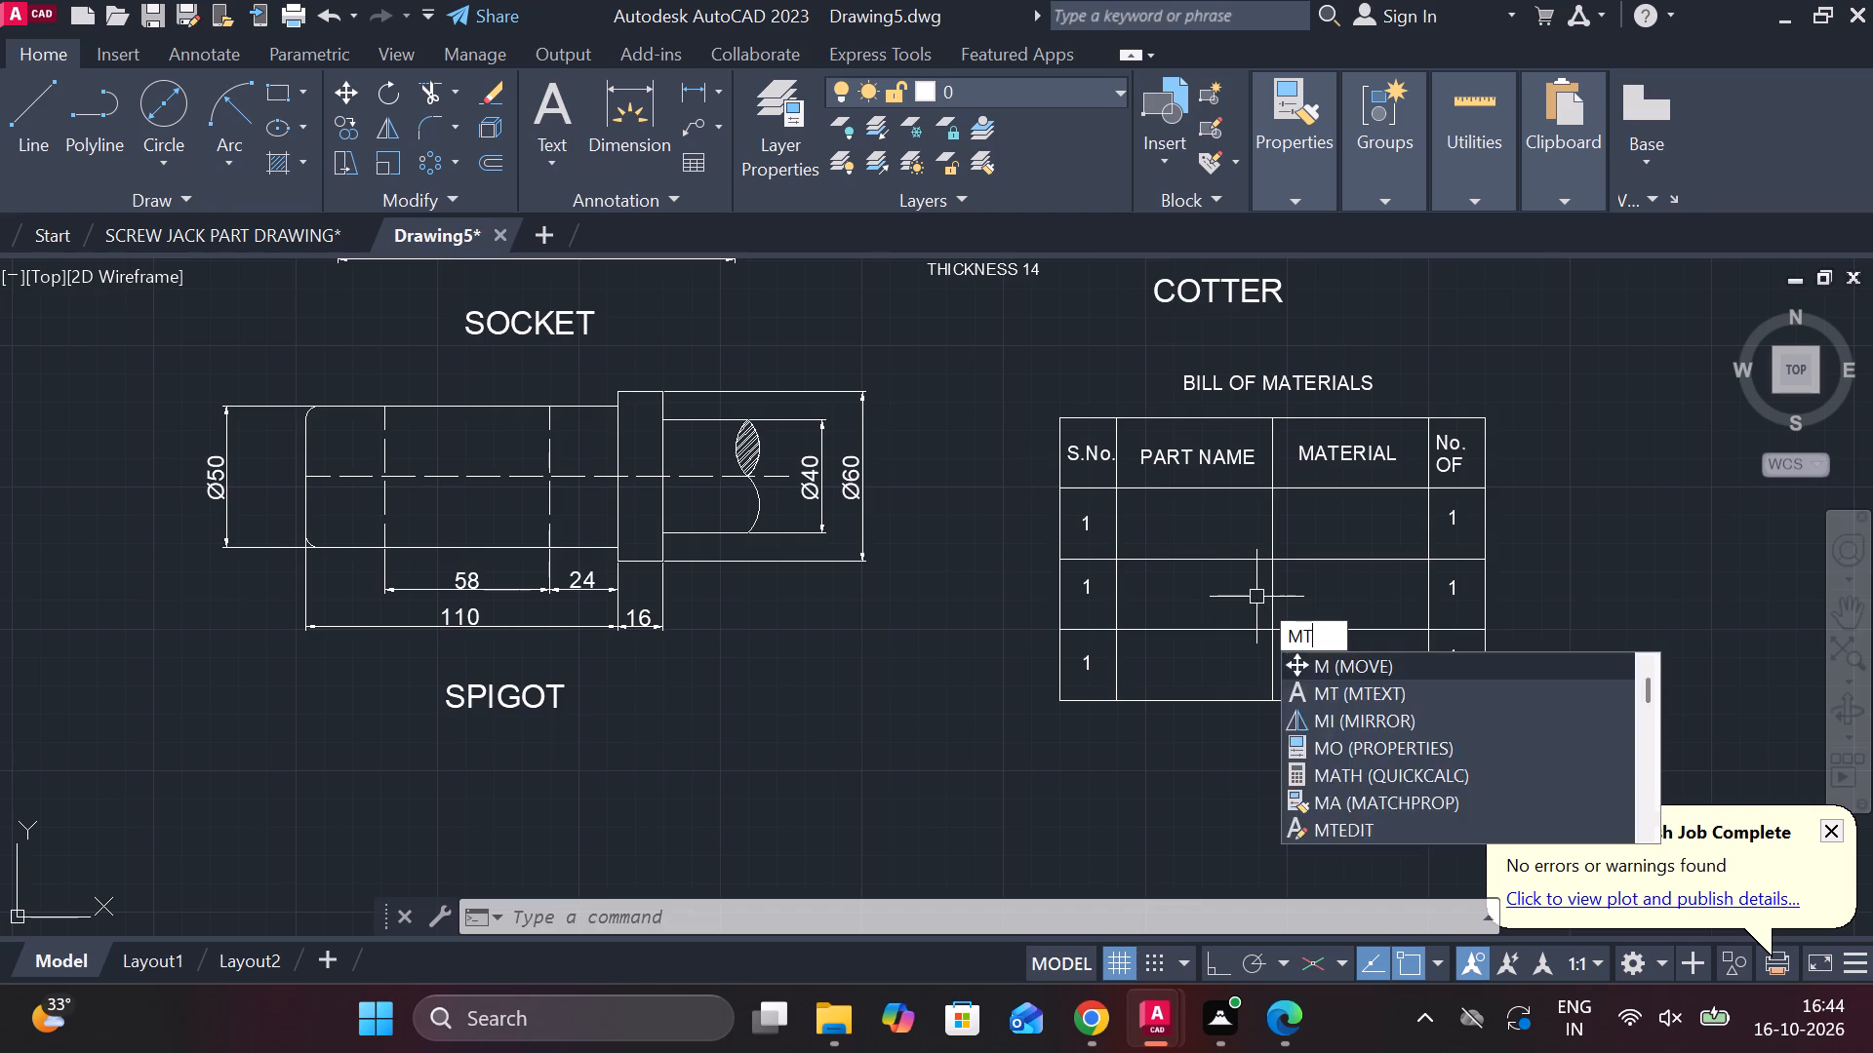
pyautogui.press('space')
pyautogui.scroll(2, 1202, 557)
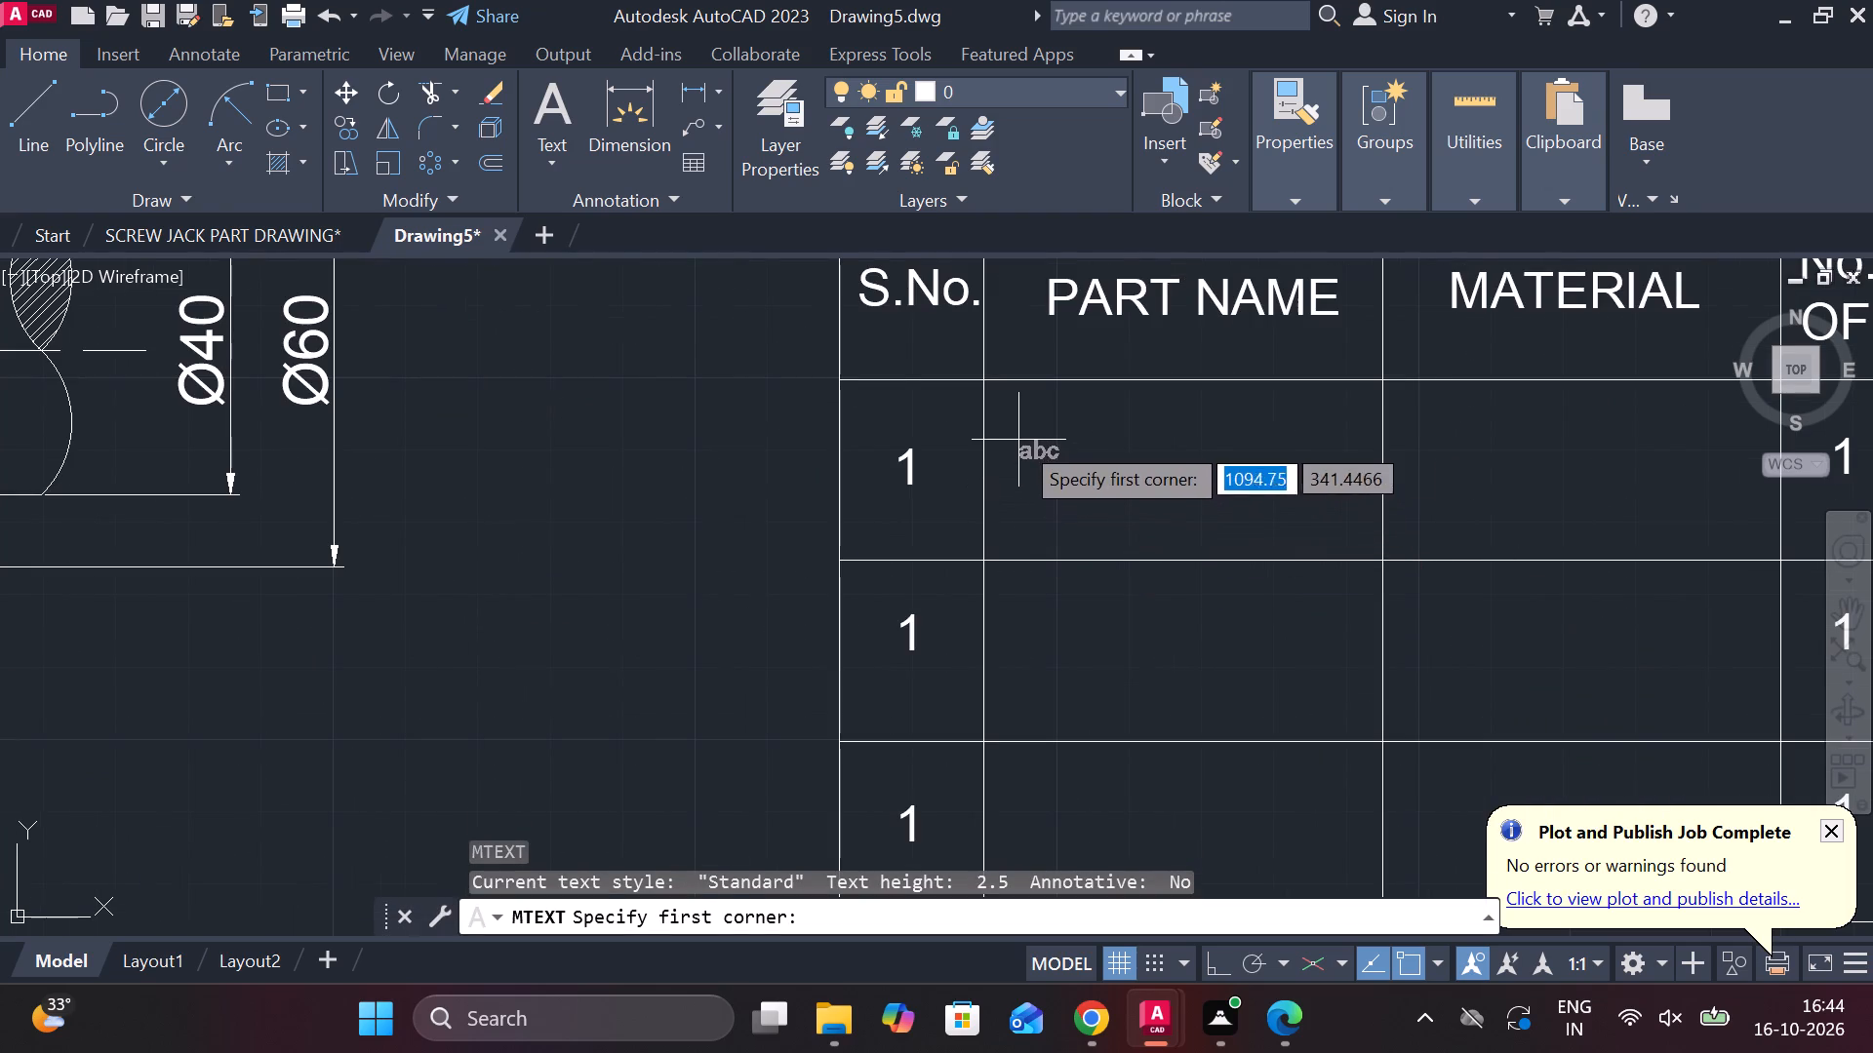
pyautogui.click(1018, 440)
pyautogui.click(1338, 504)
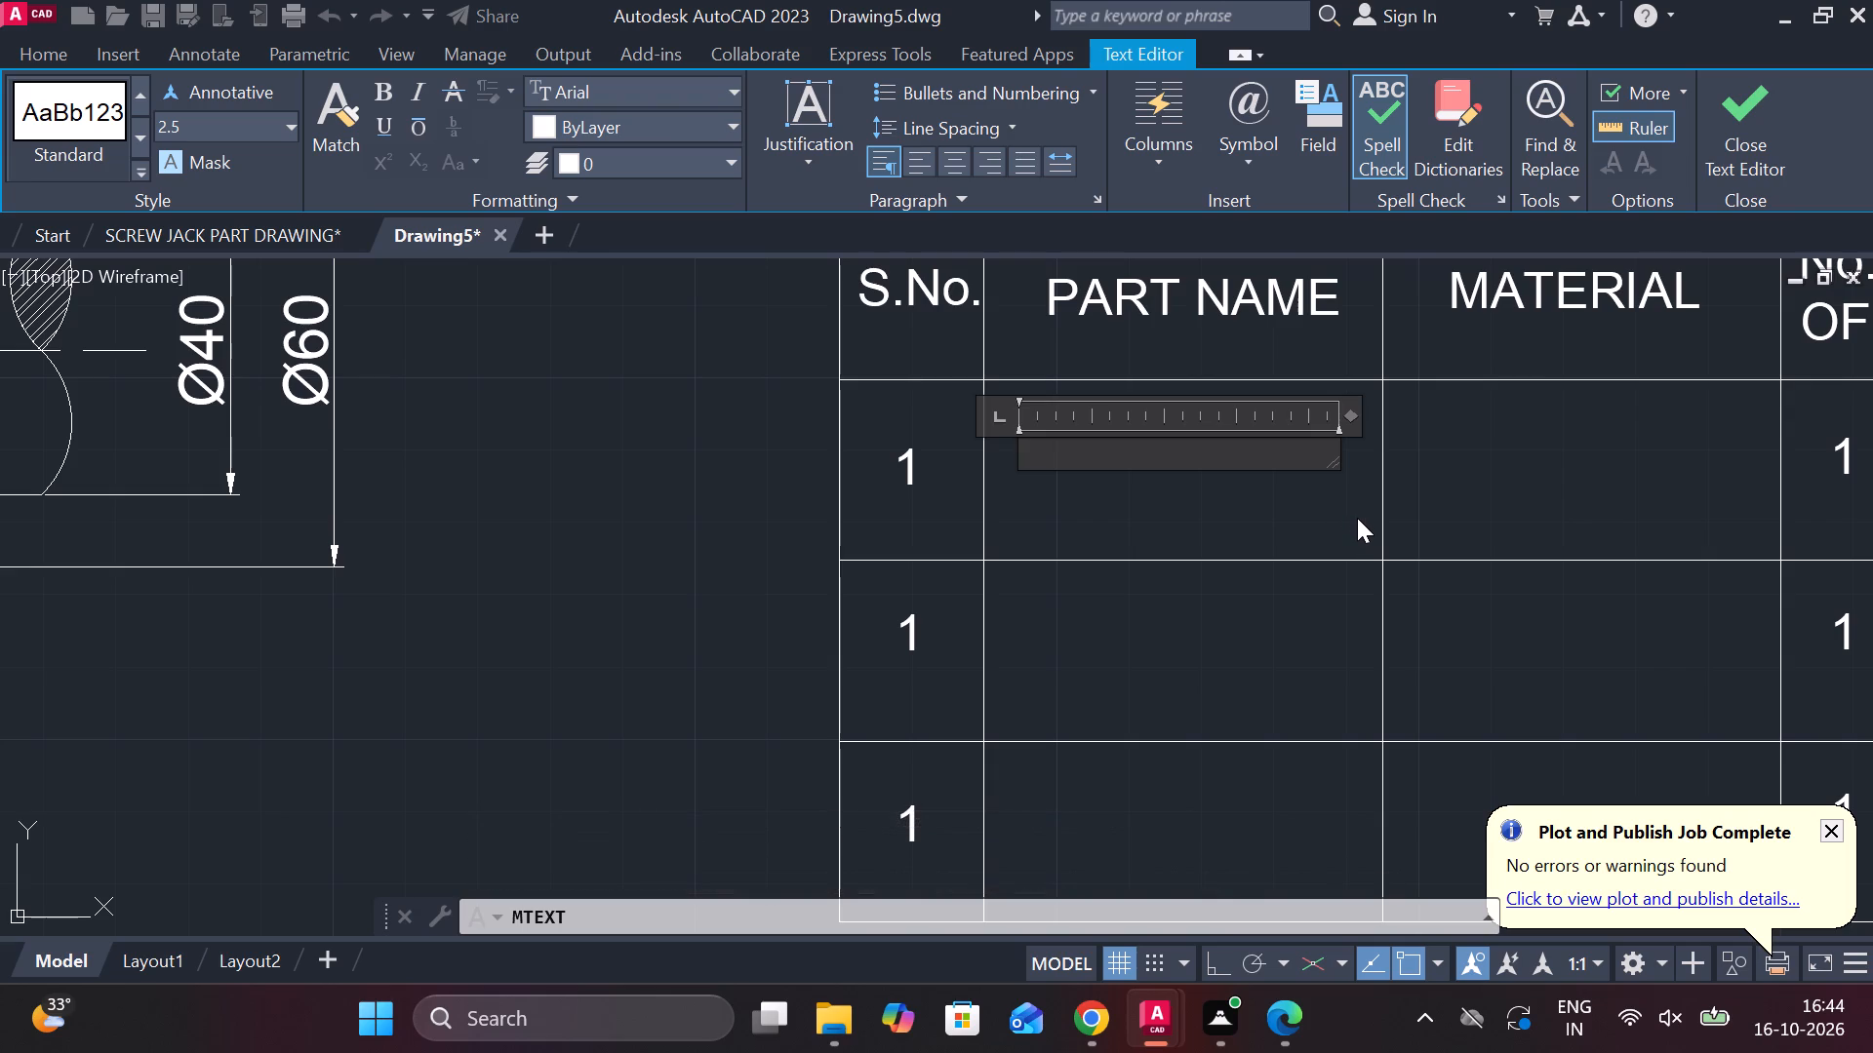
pyautogui.click(958, 175)
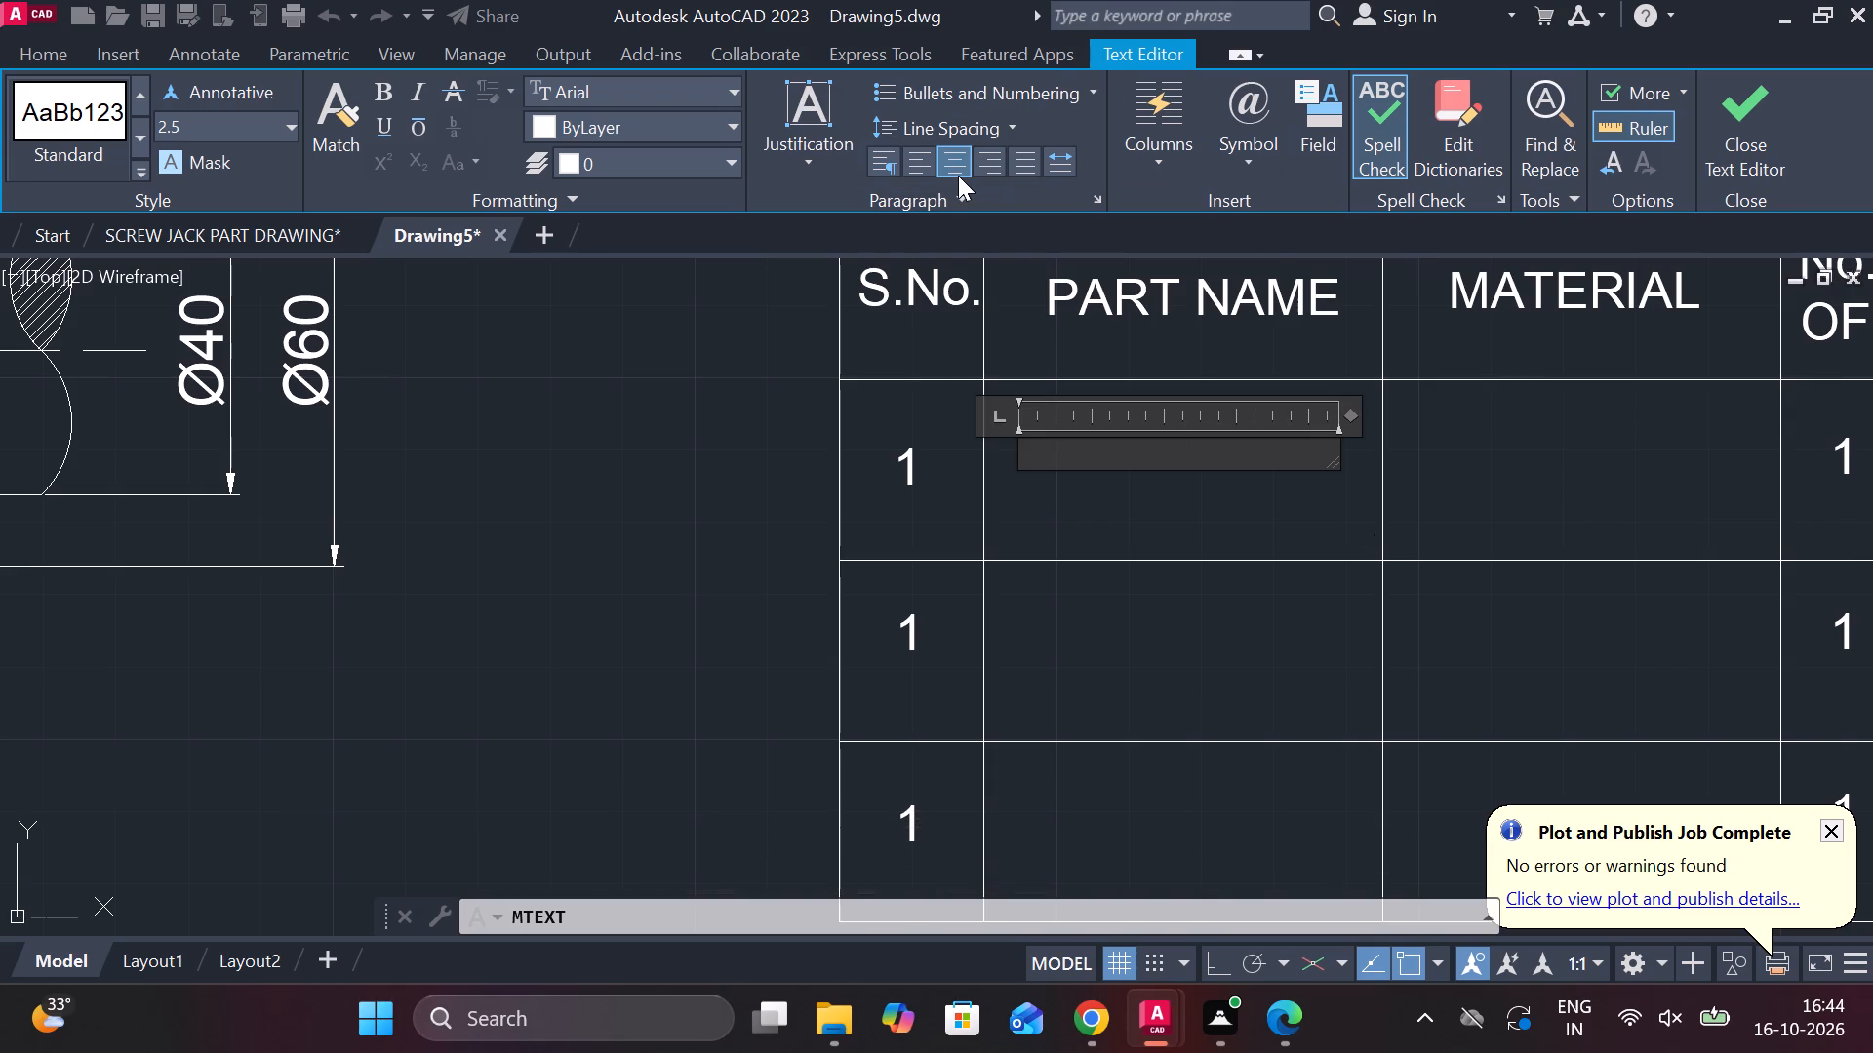
pyautogui.write('SO')
pyautogui.write('SO')
pyautogui.write('CK')
pyautogui.write('ET')
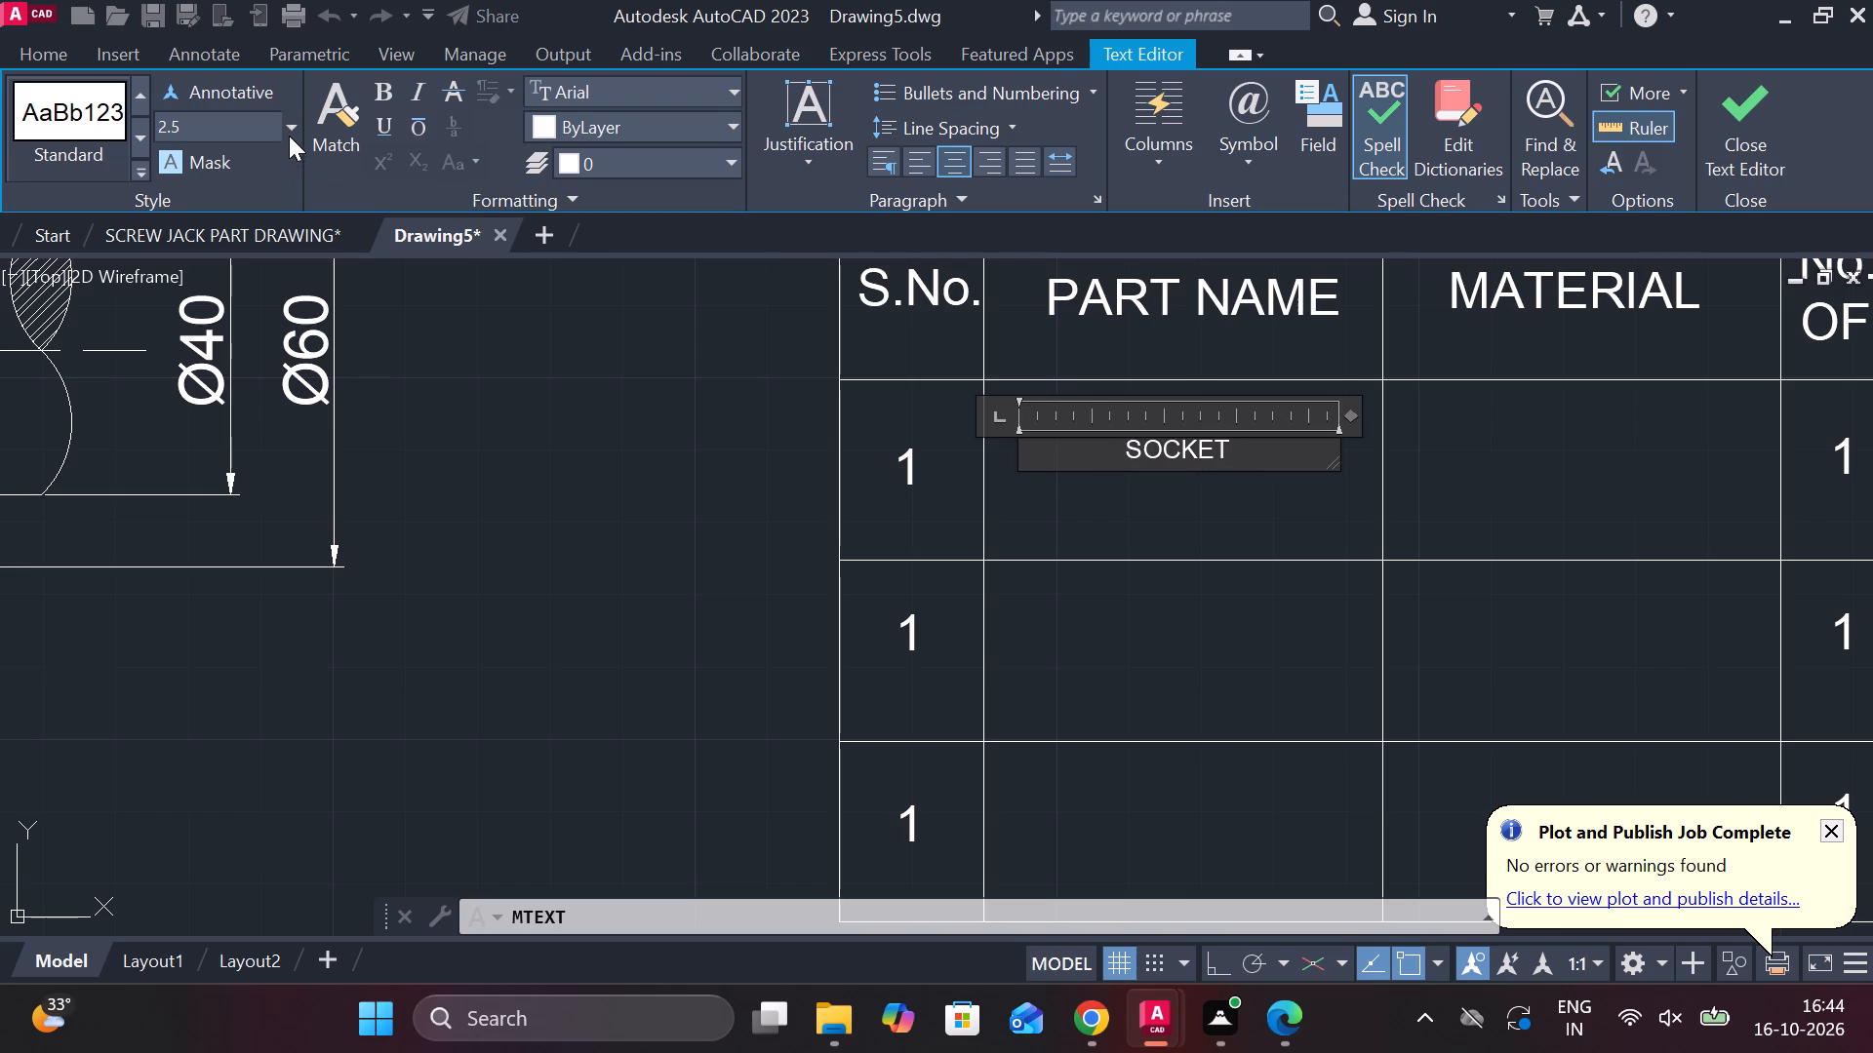
# Set the "SOCKET" text height to 5 and finish the text.
pyautogui.moveTo(271, 131); pyautogui.dragTo(213, 128)
pyautogui.click(293, 131)
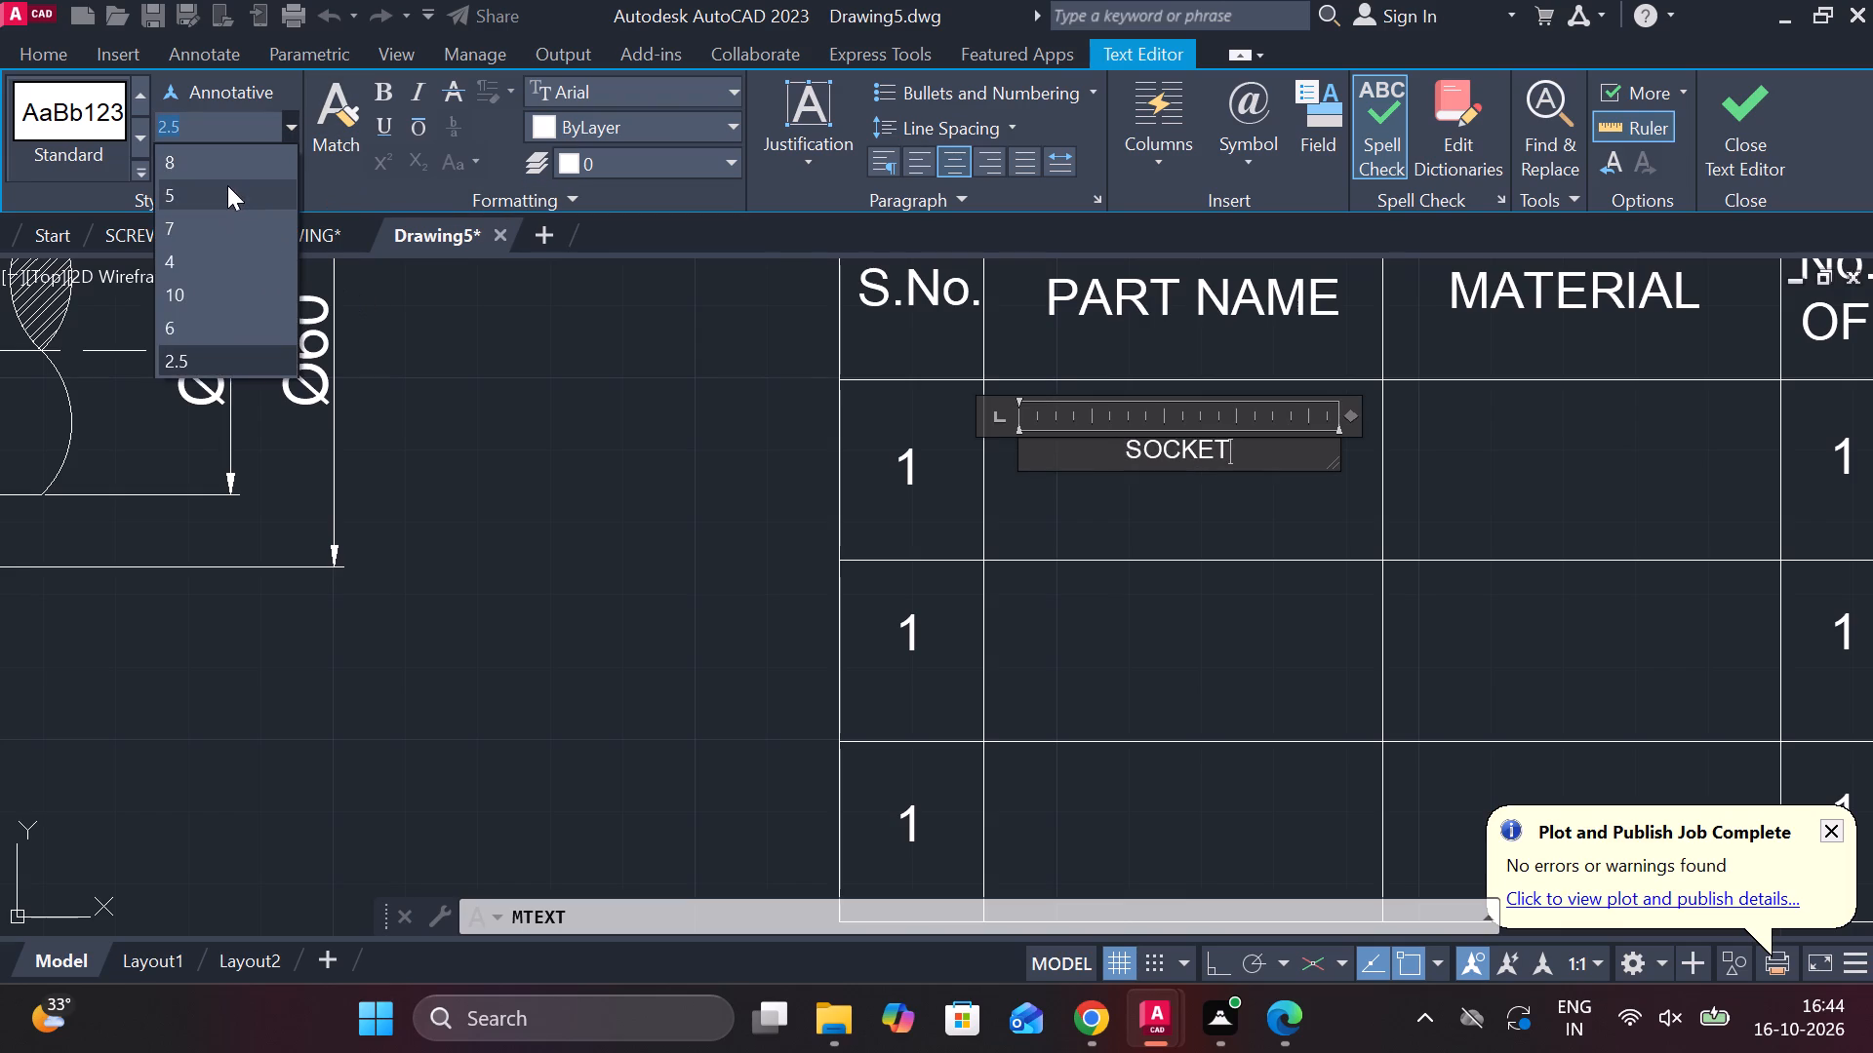
pyautogui.click(227, 185)
pyautogui.moveTo(1255, 442); pyautogui.dragTo(1053, 455)
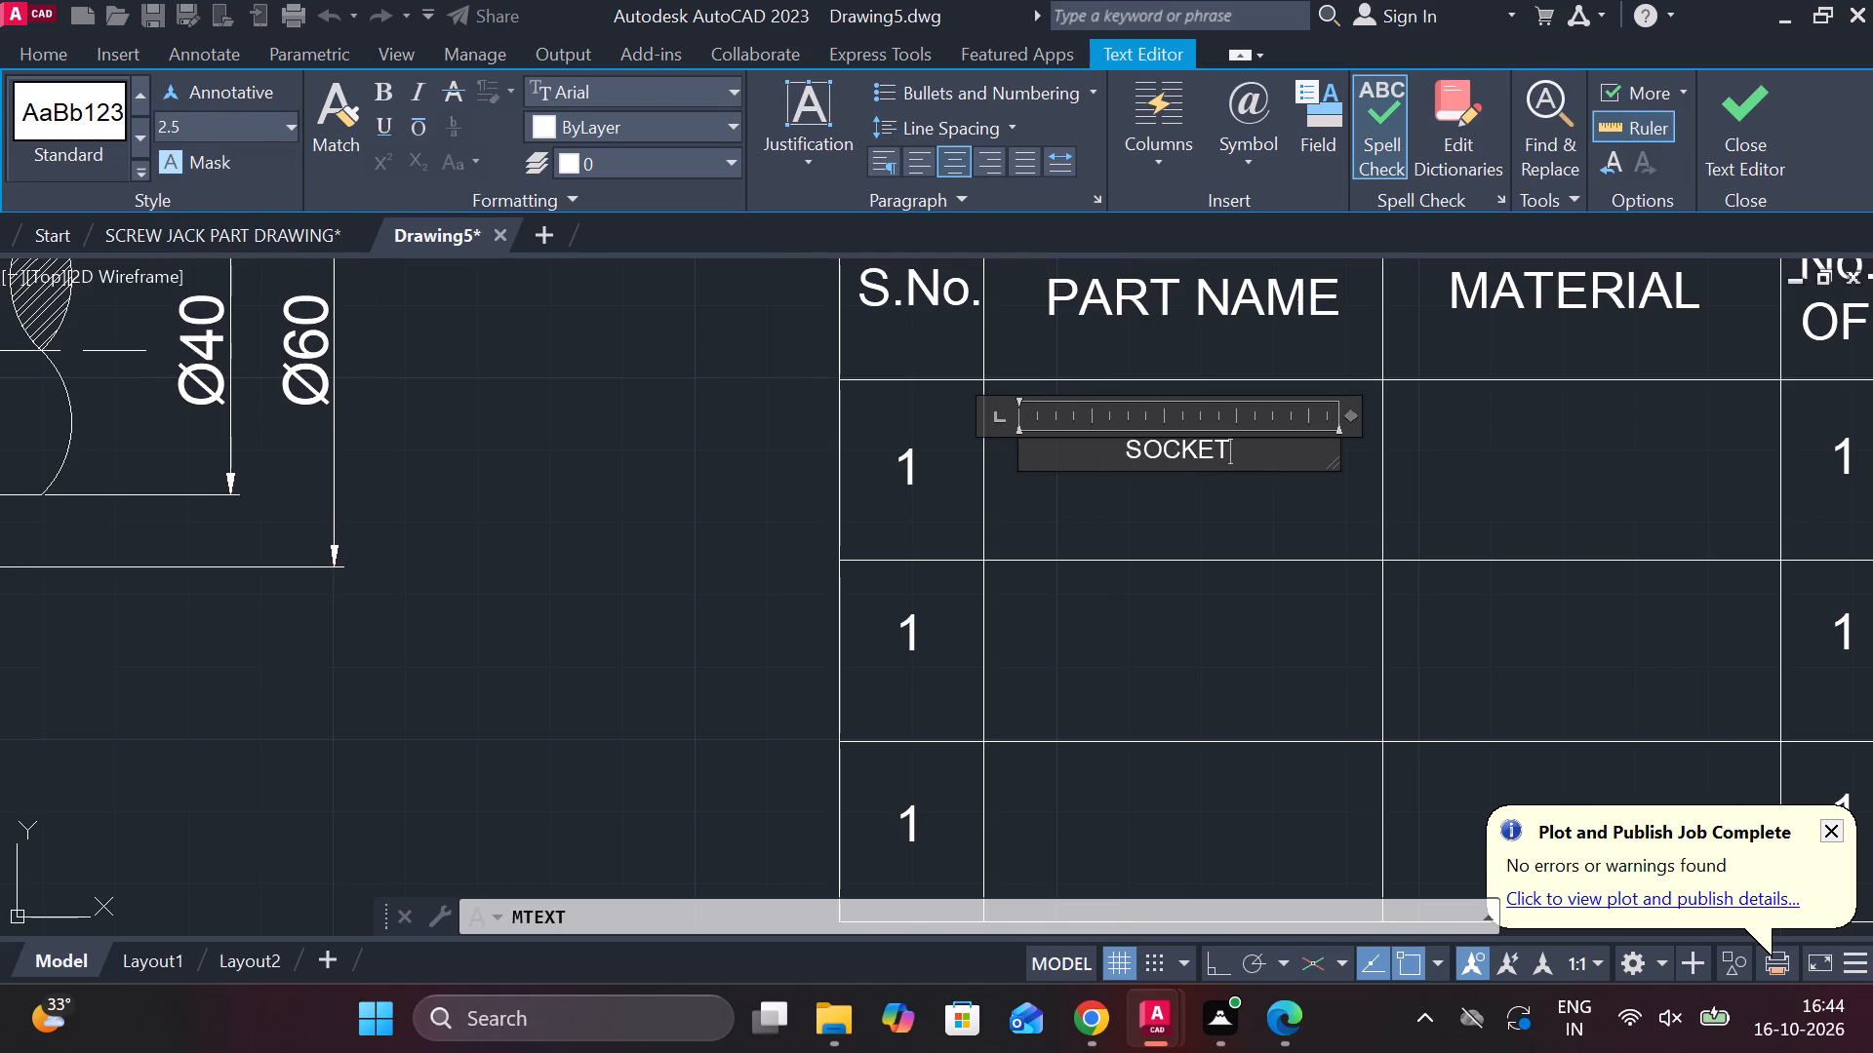
pyautogui.moveTo(1053, 455); pyautogui.dragTo(1025, 455)
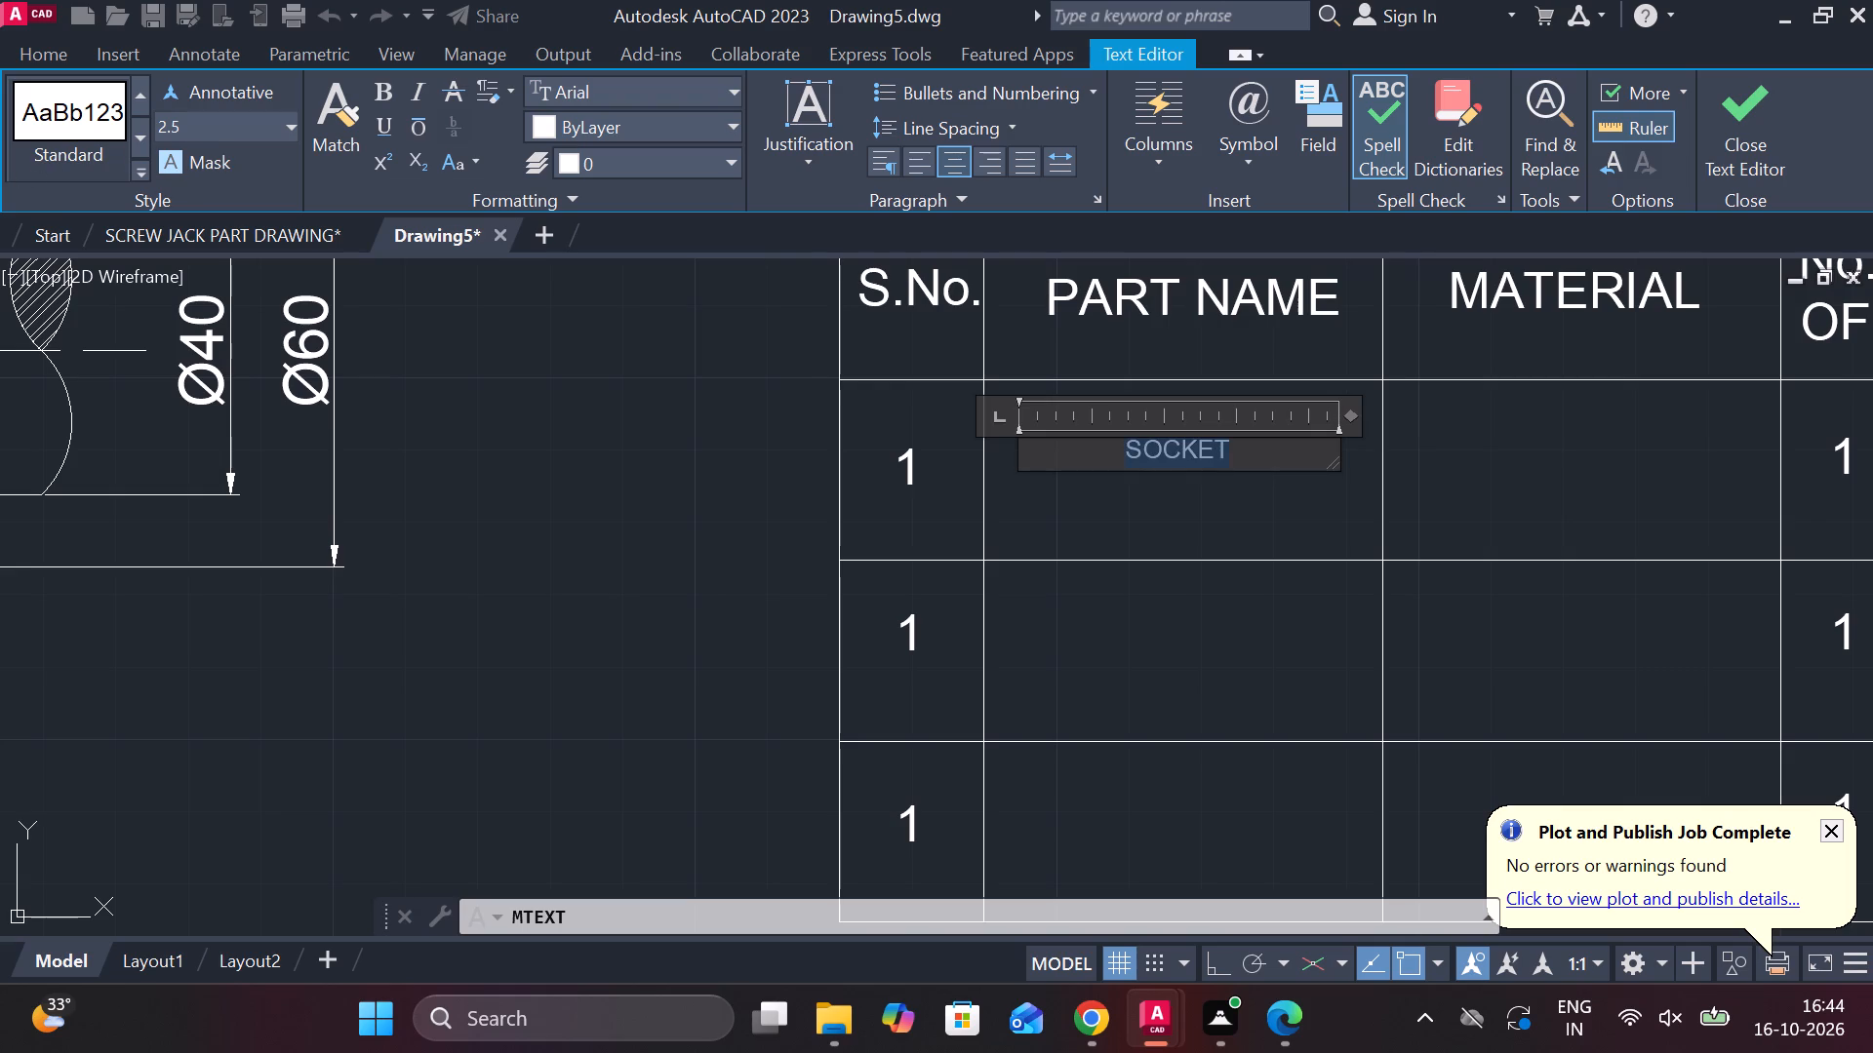
pyautogui.click(289, 127)
pyautogui.click(200, 193)
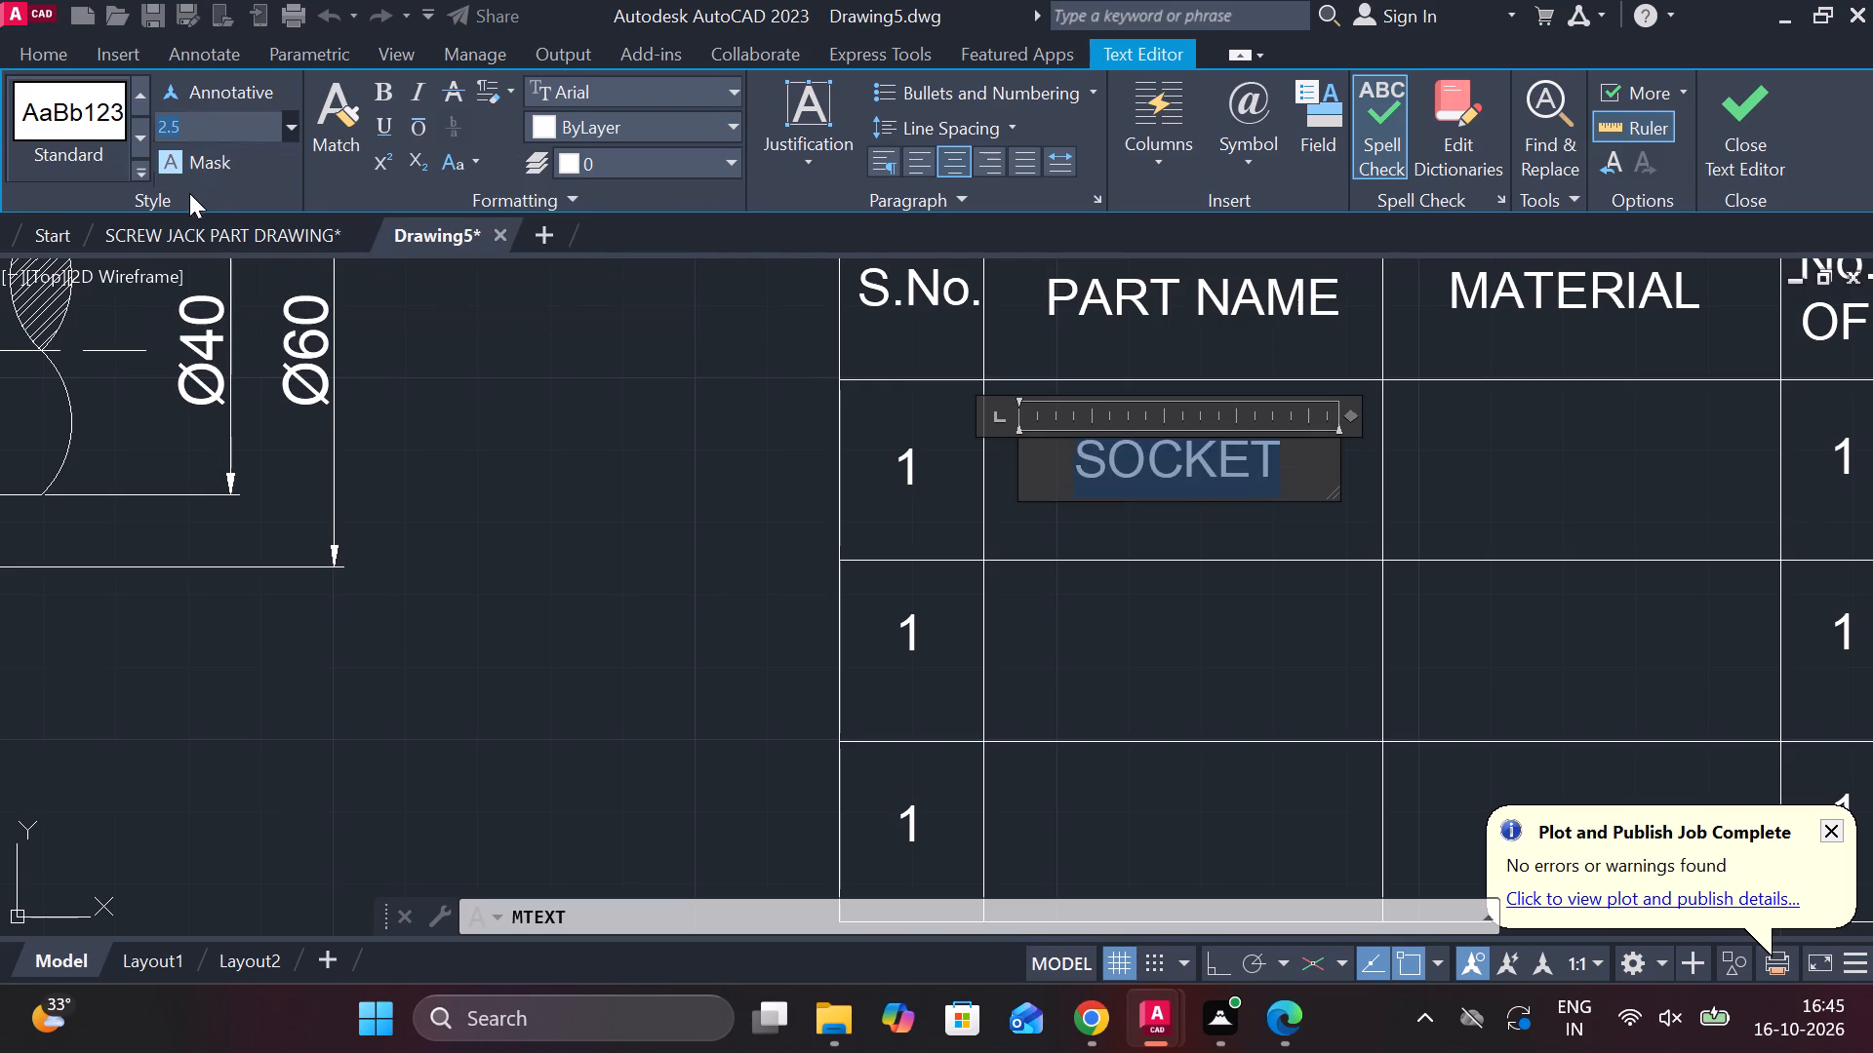
pyautogui.click(1712, 141)
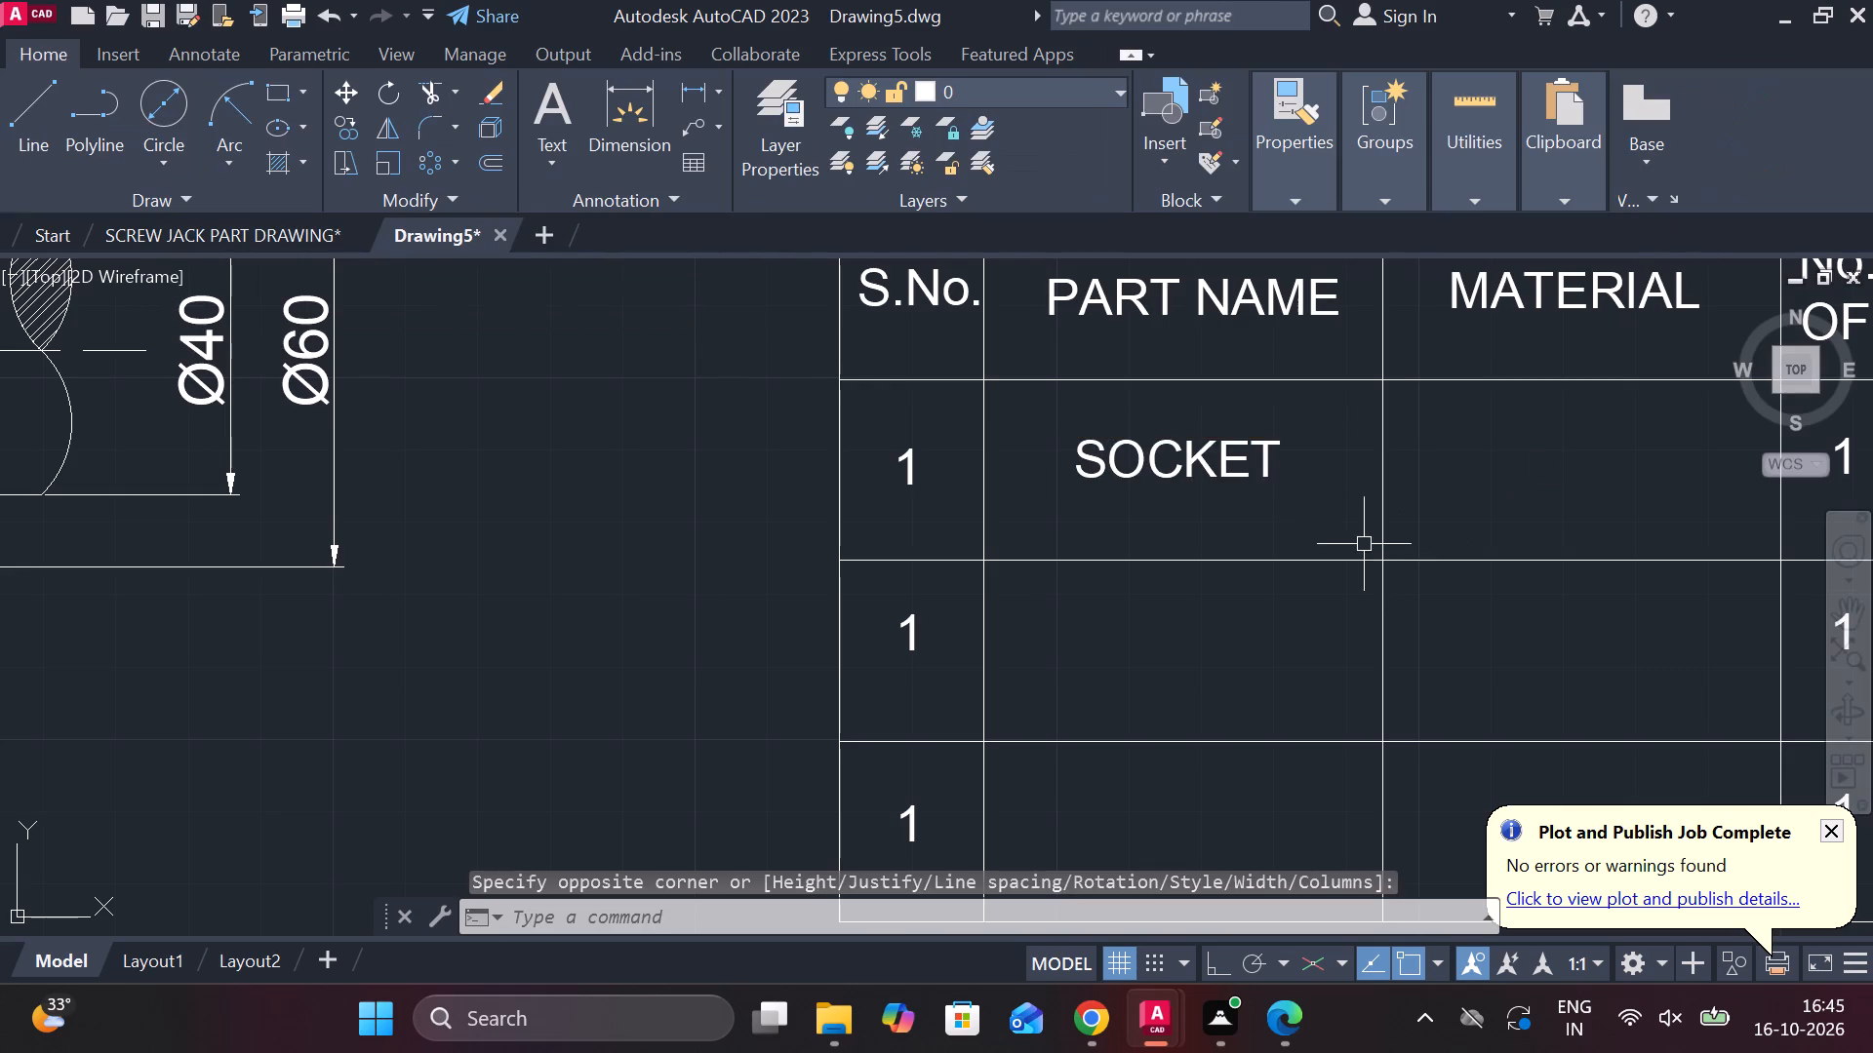
# Copy "SOCKET" across into the first part row's MATERIAL cell and shift the copy slightly right and down.
pyautogui.moveTo(1303, 526); pyautogui.dragTo(1232, 492, button='middle')
pyautogui.moveTo(1217, 480); pyautogui.dragTo(981, 508, button='middle')
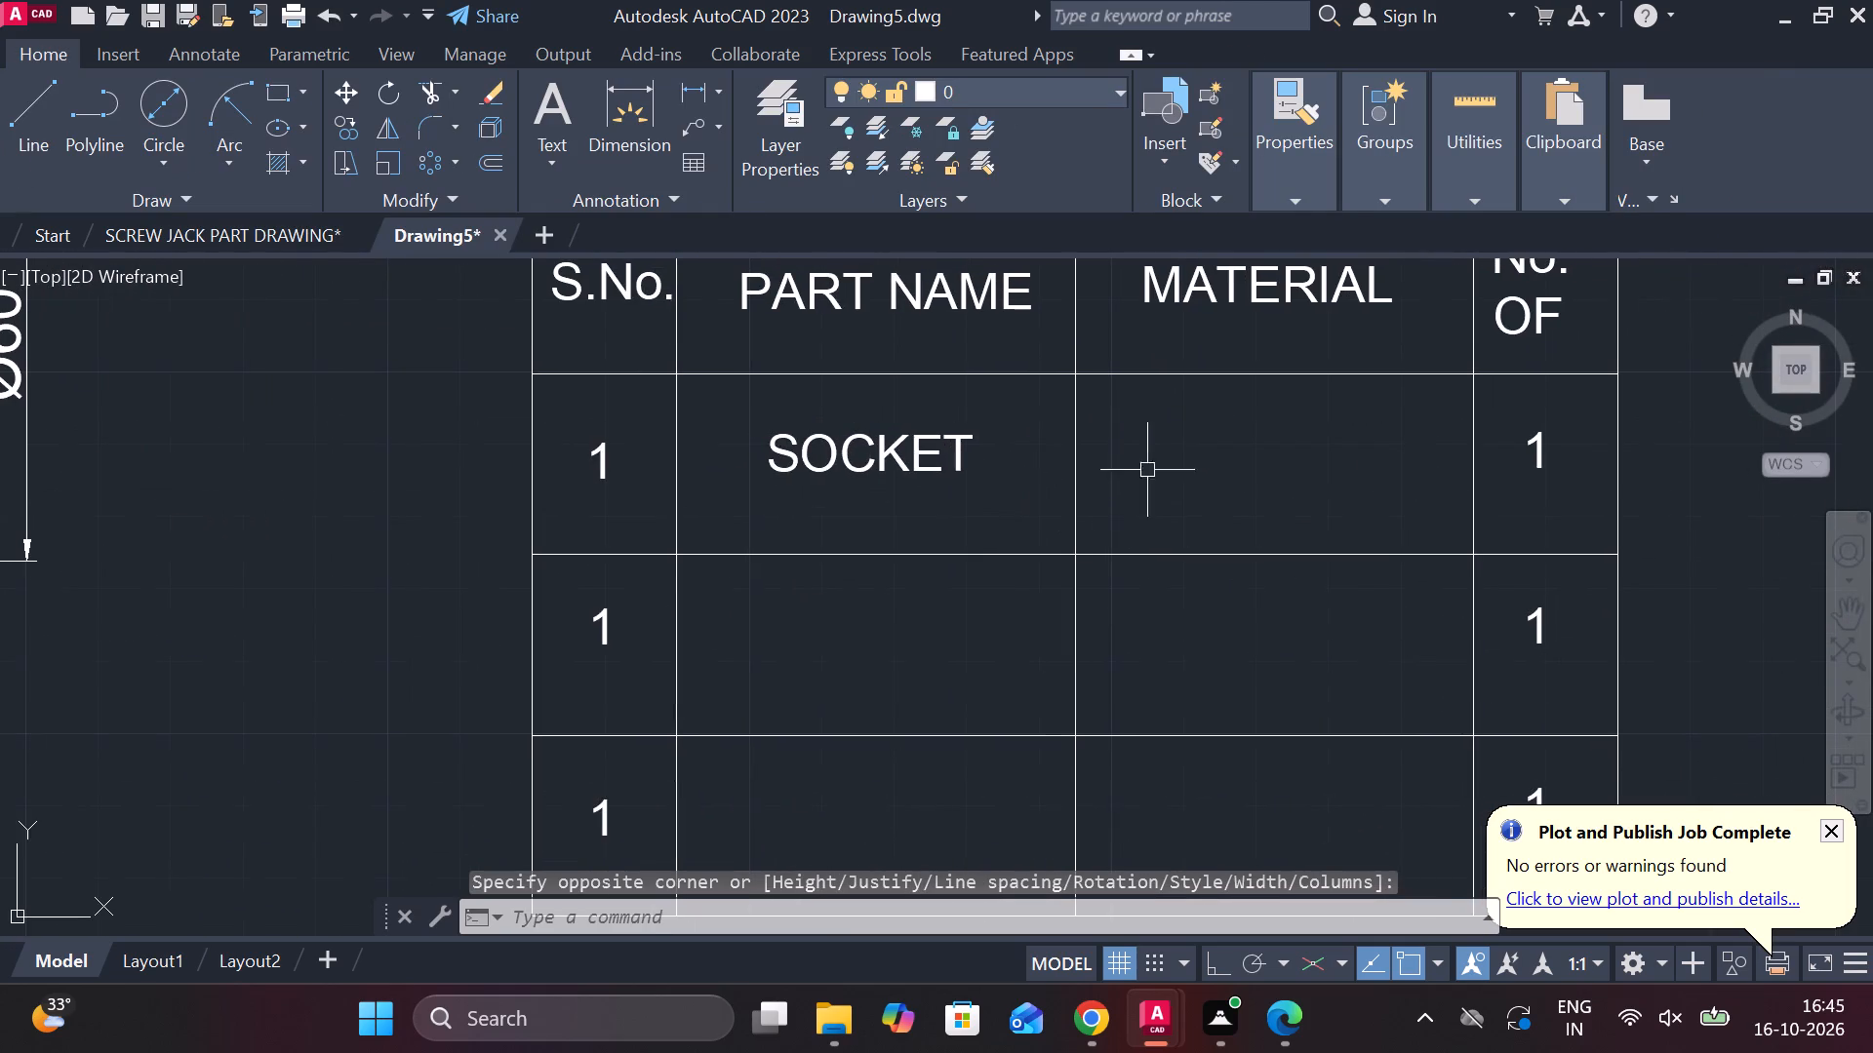
pyautogui.click(893, 458)
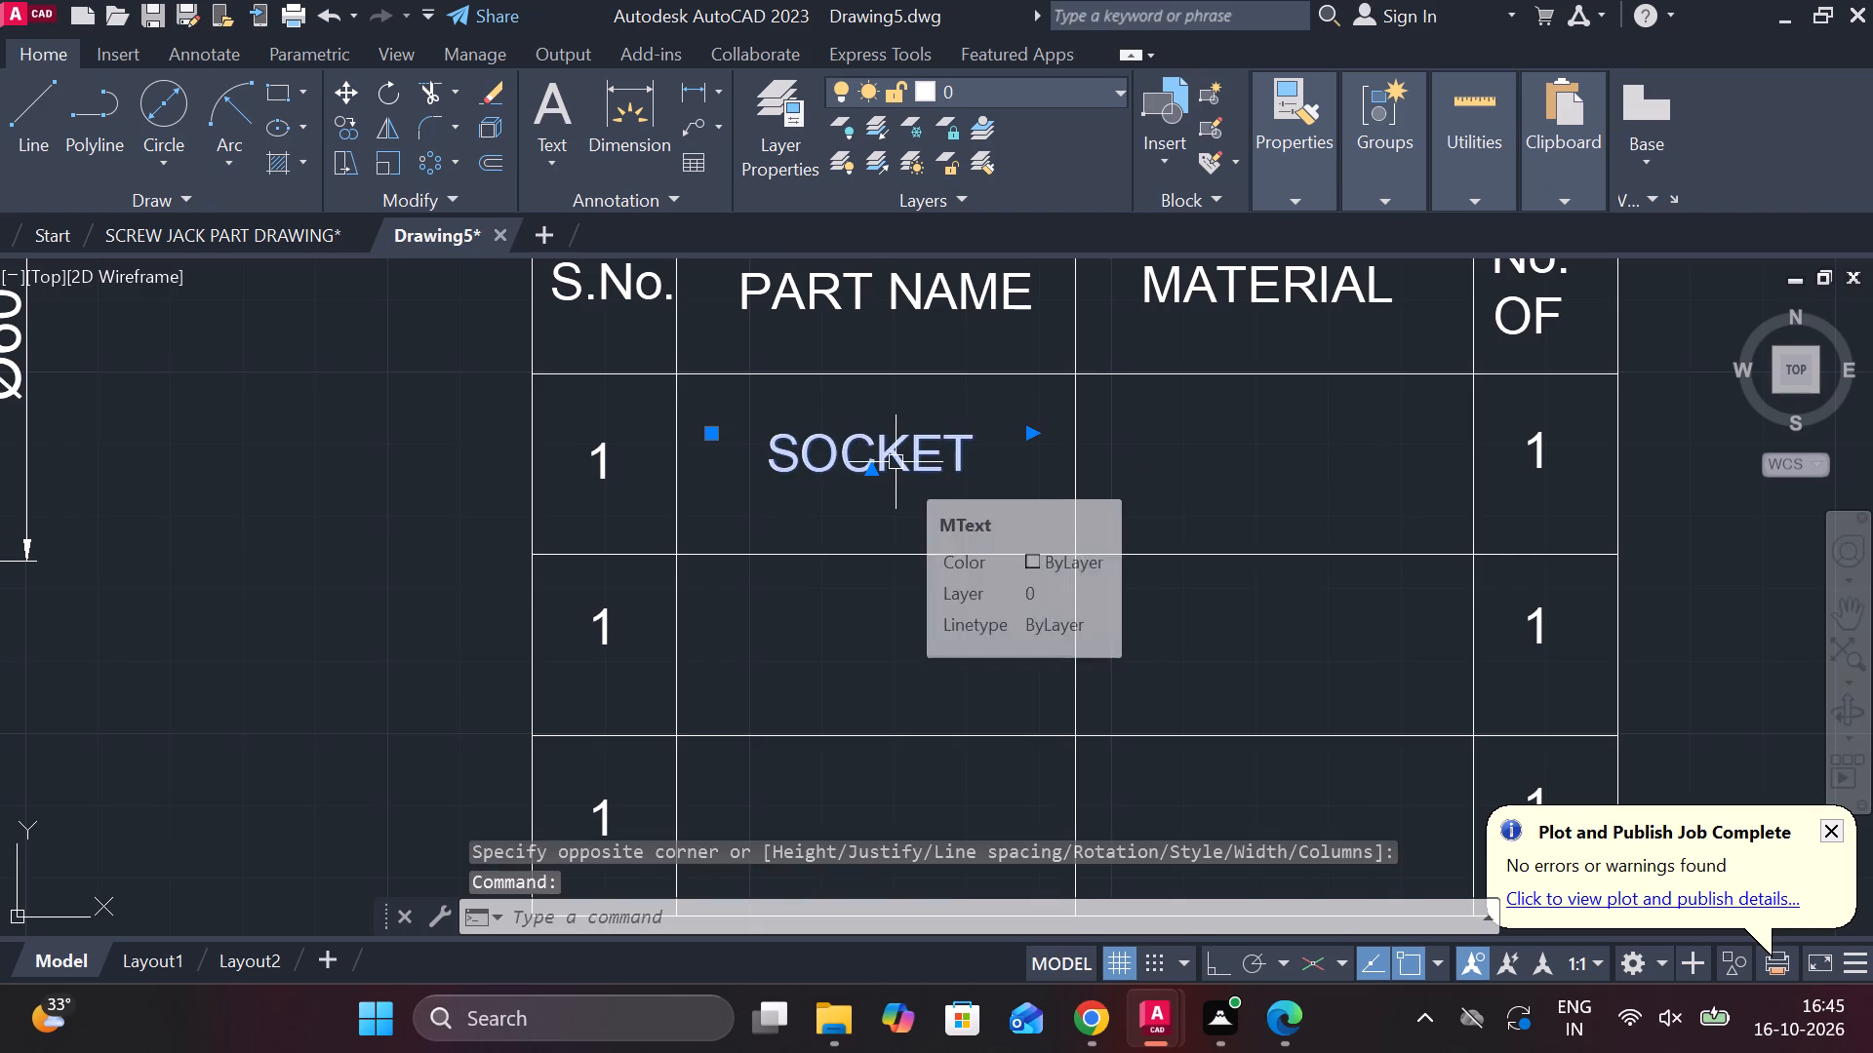
pyautogui.write('CO')
pyautogui.press('Return')
pyautogui.click(896, 462)
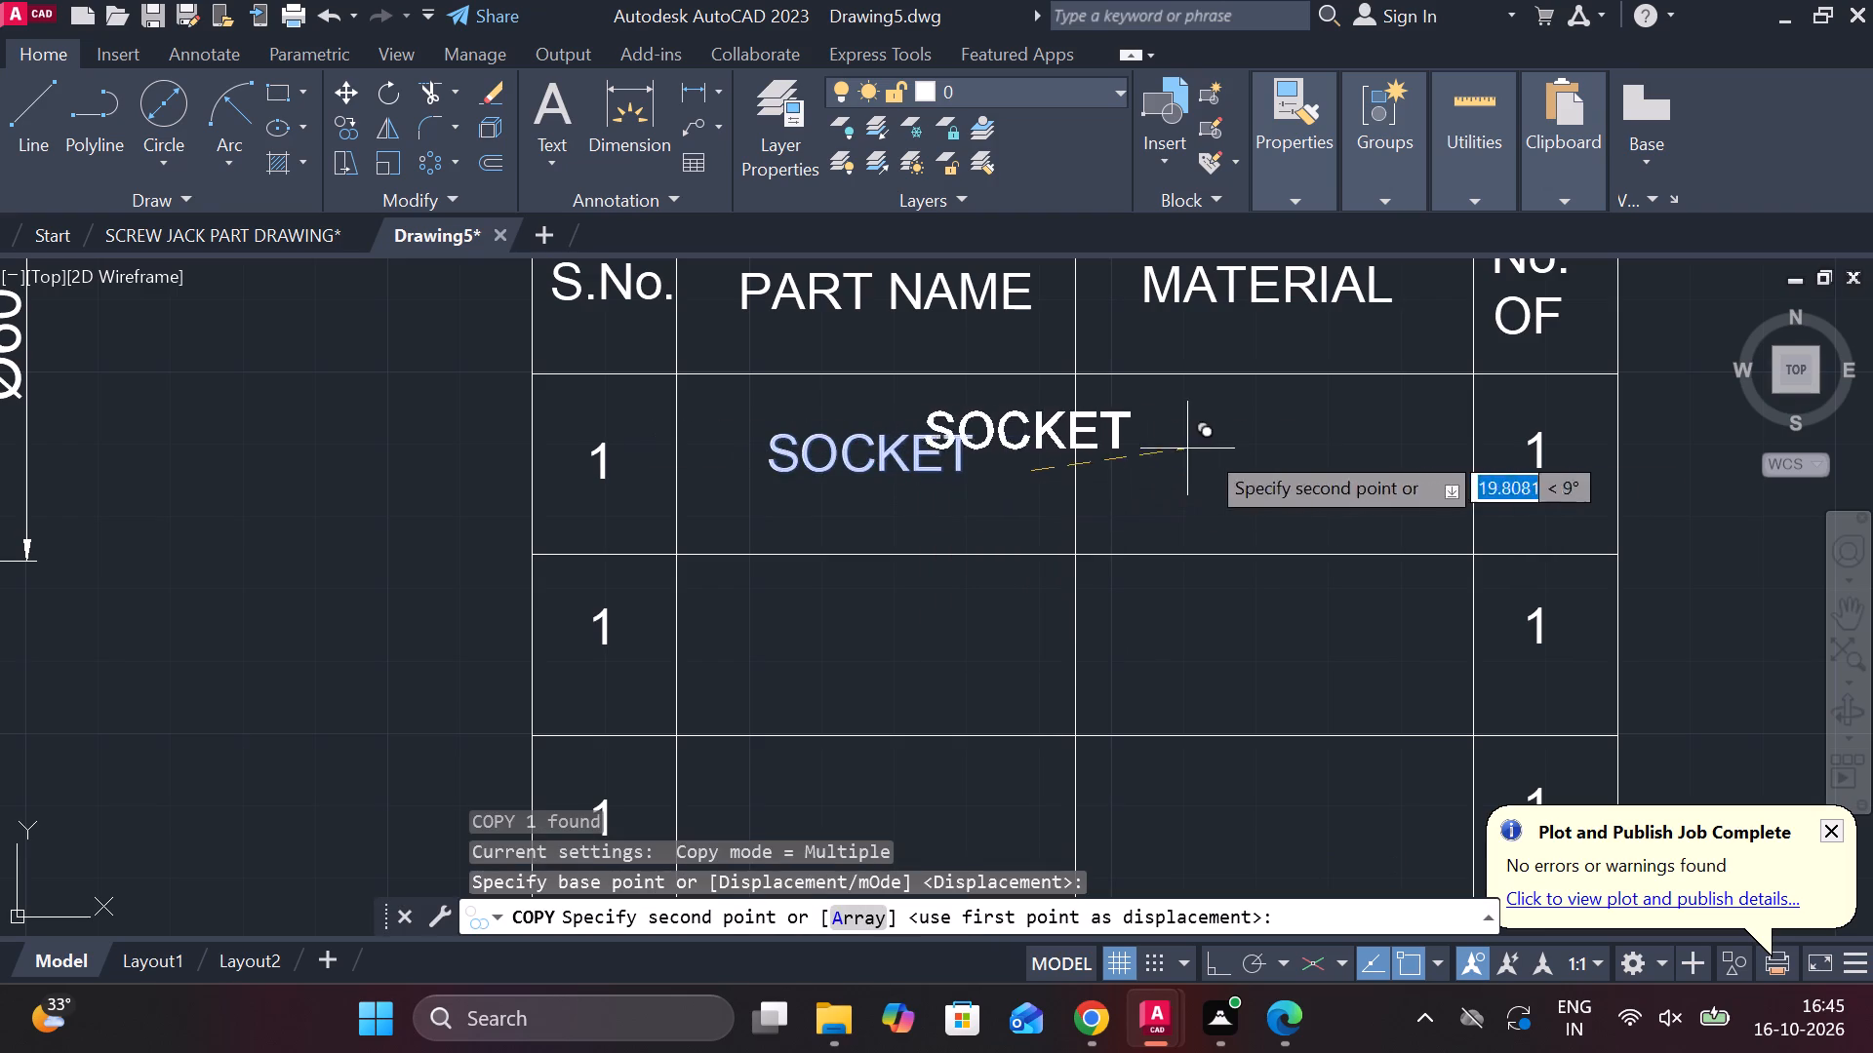
pyautogui.click(1427, 461)
pyautogui.press('Escape')
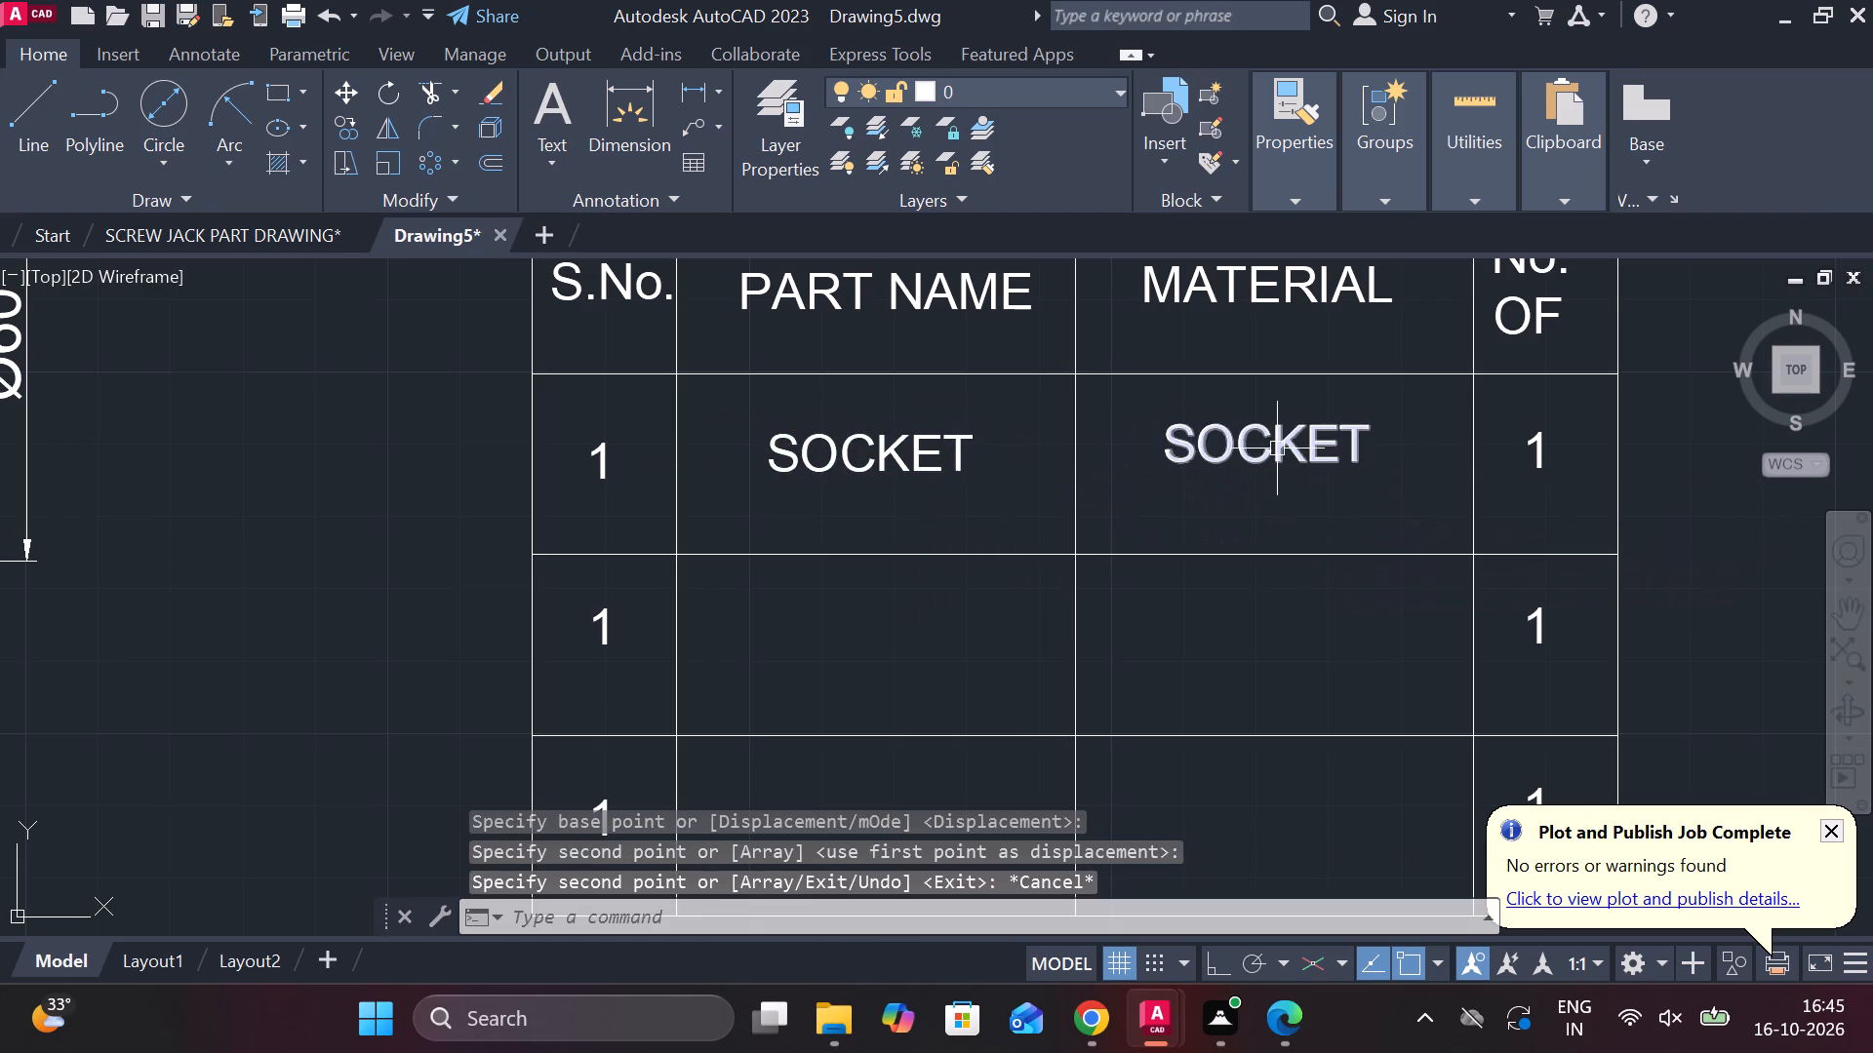
pyautogui.click(1215, 439)
pyautogui.click(1106, 422)
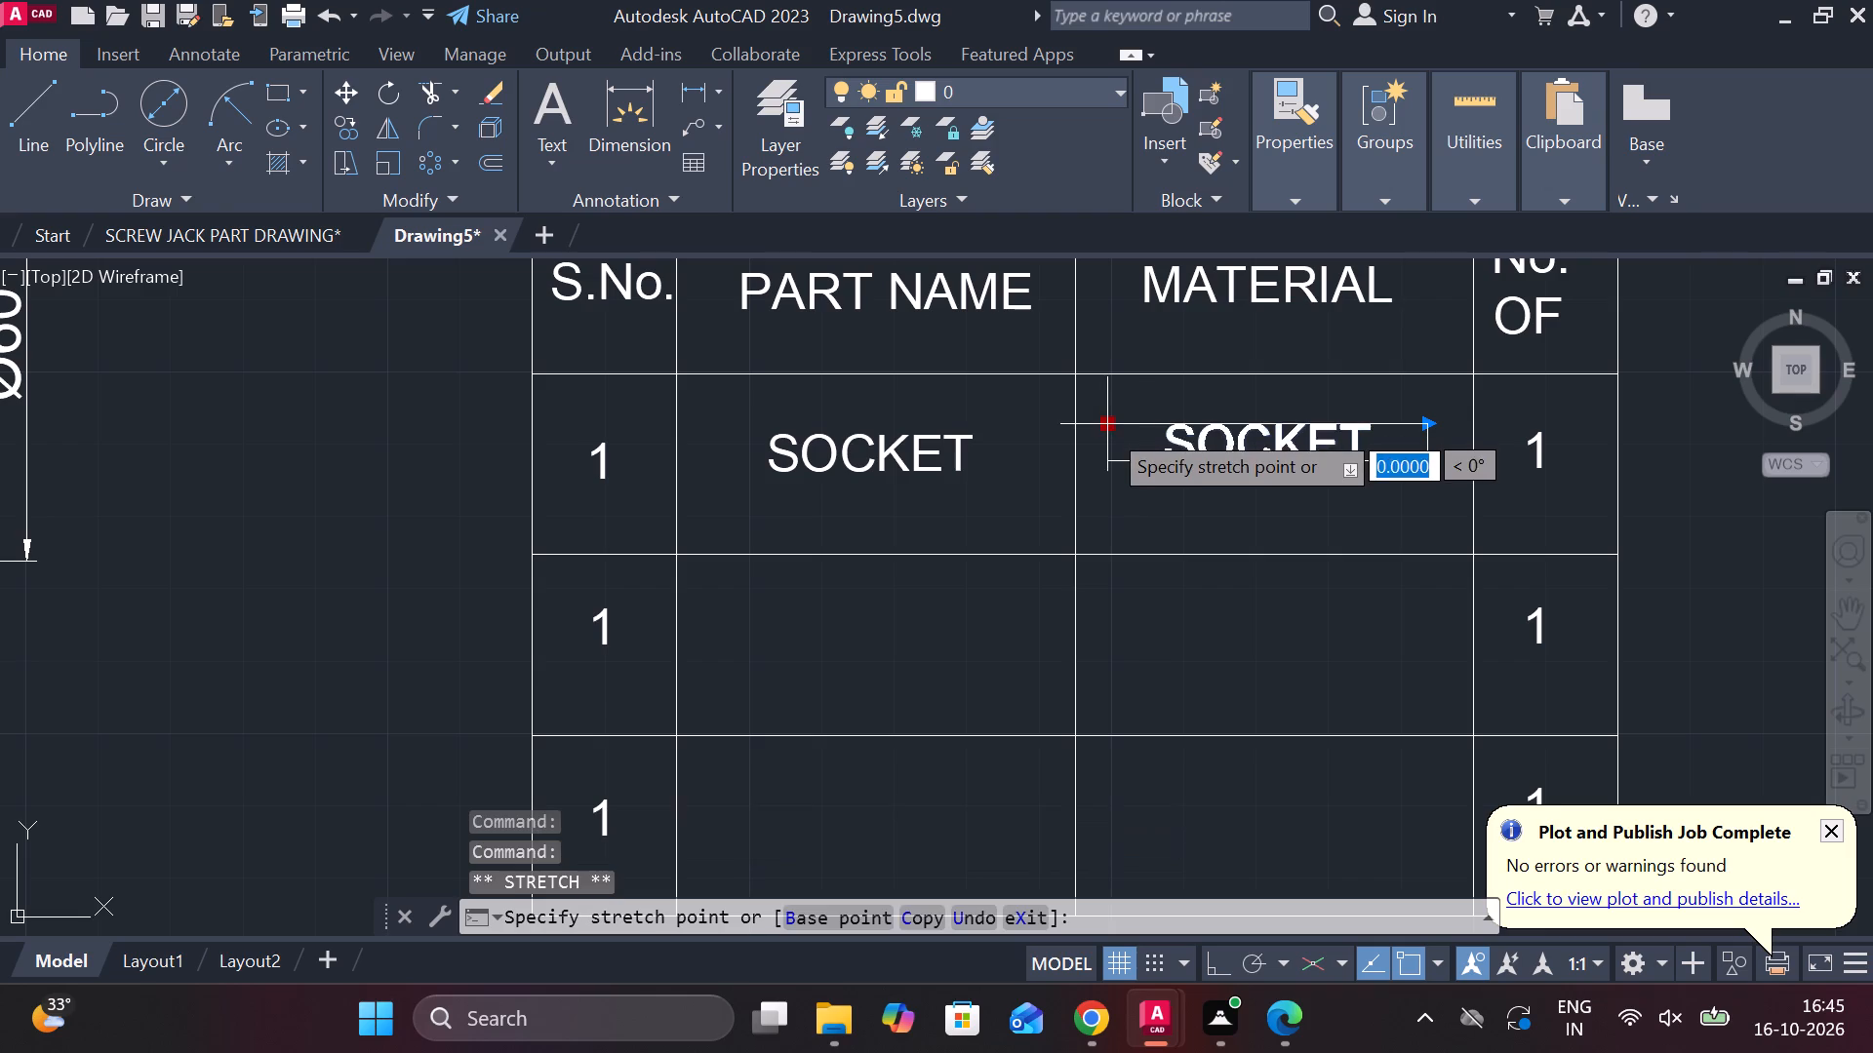
pyautogui.click(1115, 435)
pyautogui.press('Escape')
# Replace the copied text in the first part row's MATERIAL cell with "MILD STEEL".
pyautogui.doubleClick(1288, 446)
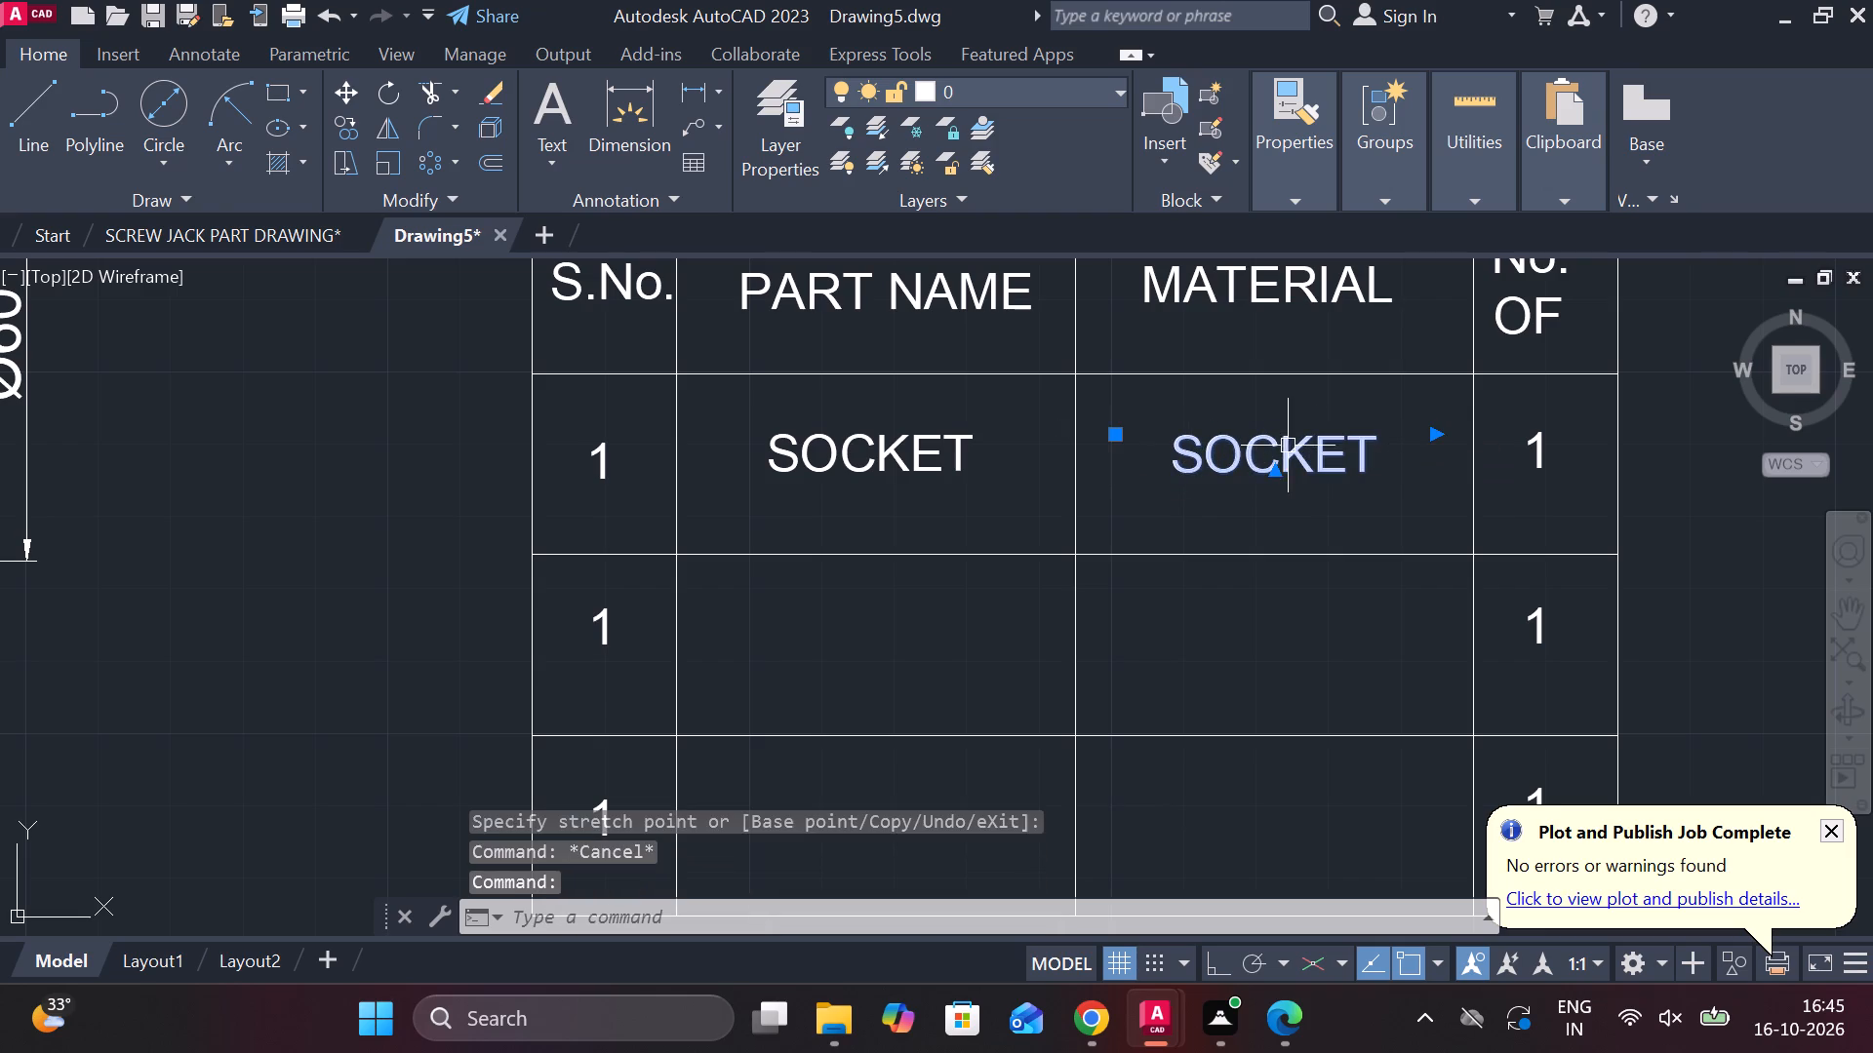
pyautogui.click(1387, 448)
pyautogui.press('BackSpace')
pyautogui.press('BackSpace')
pyautogui.press('BackSpace')
pyautogui.press('BackSpace')
pyautogui.press('BackSpace')
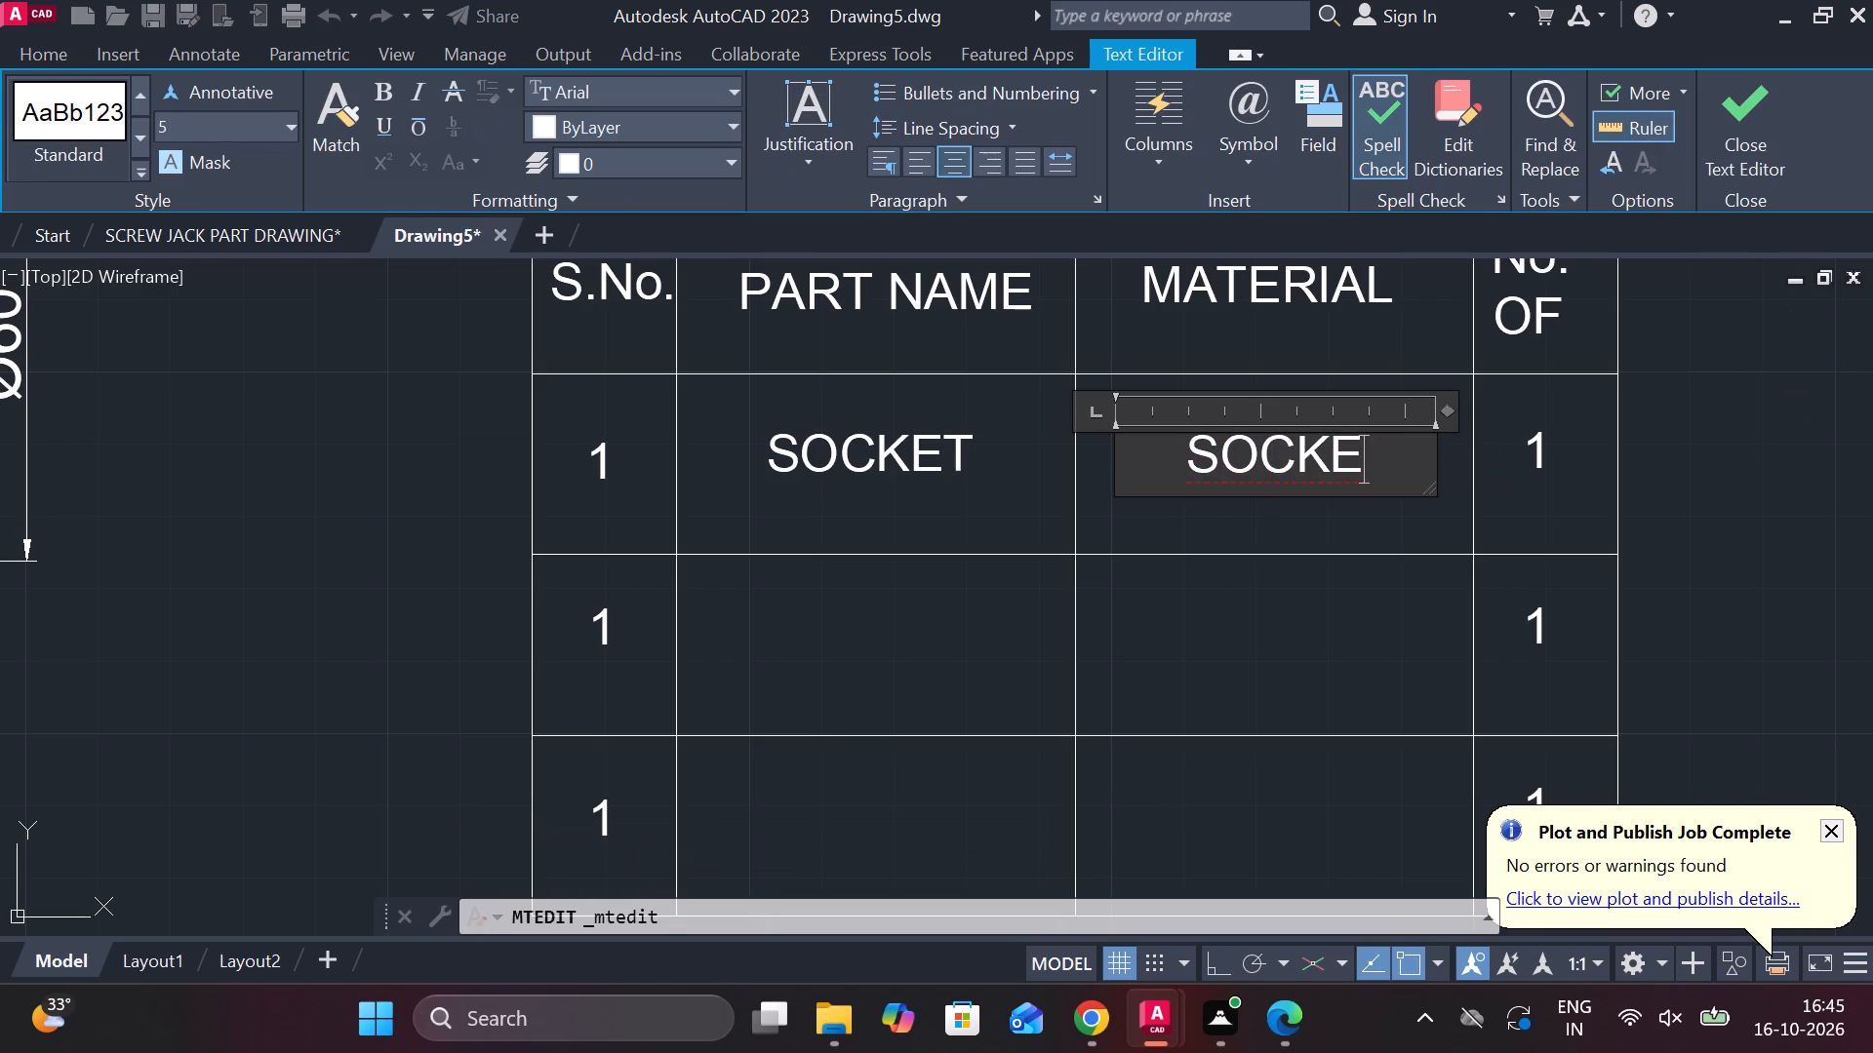
pyautogui.press('BackSpace')
pyautogui.write('MILD STEEL')
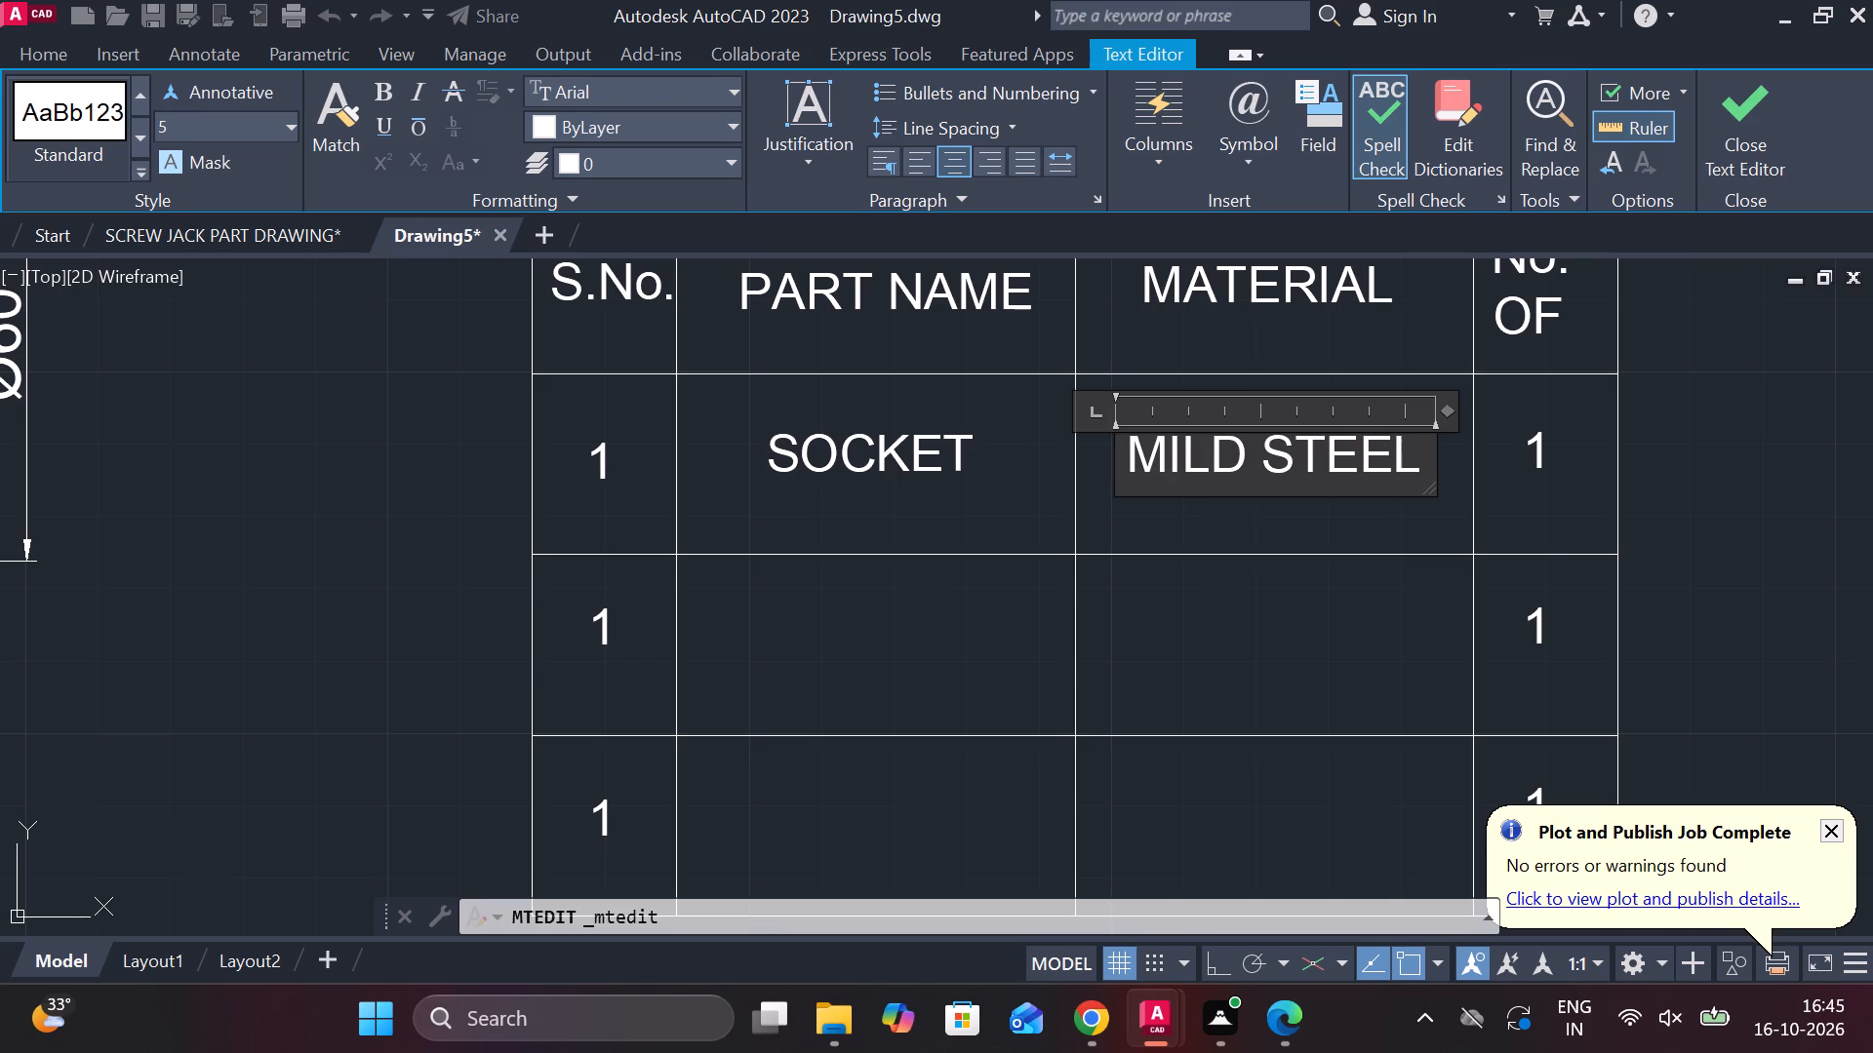
pyautogui.click(1745, 105)
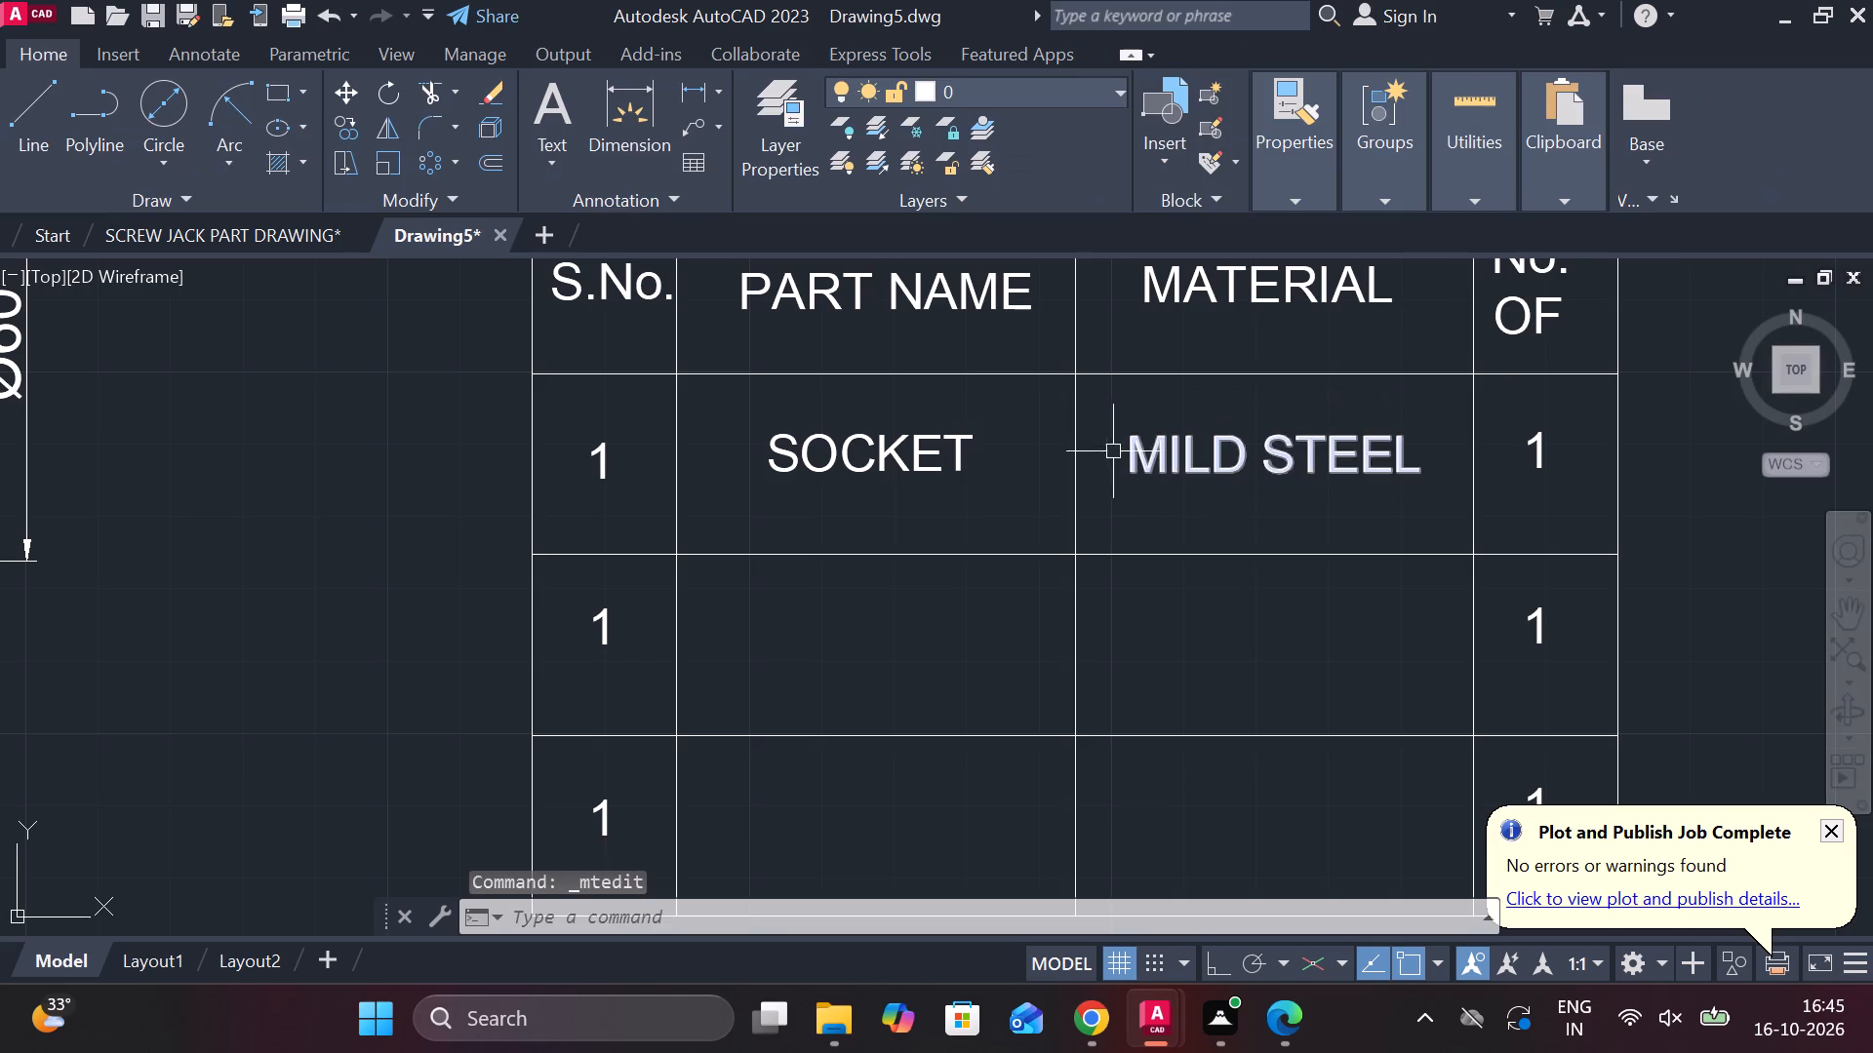
# Add centre-aligned multiline text "SPIGOT" with height 5 in the second part row's PART NAME cell.
pyautogui.press('space')
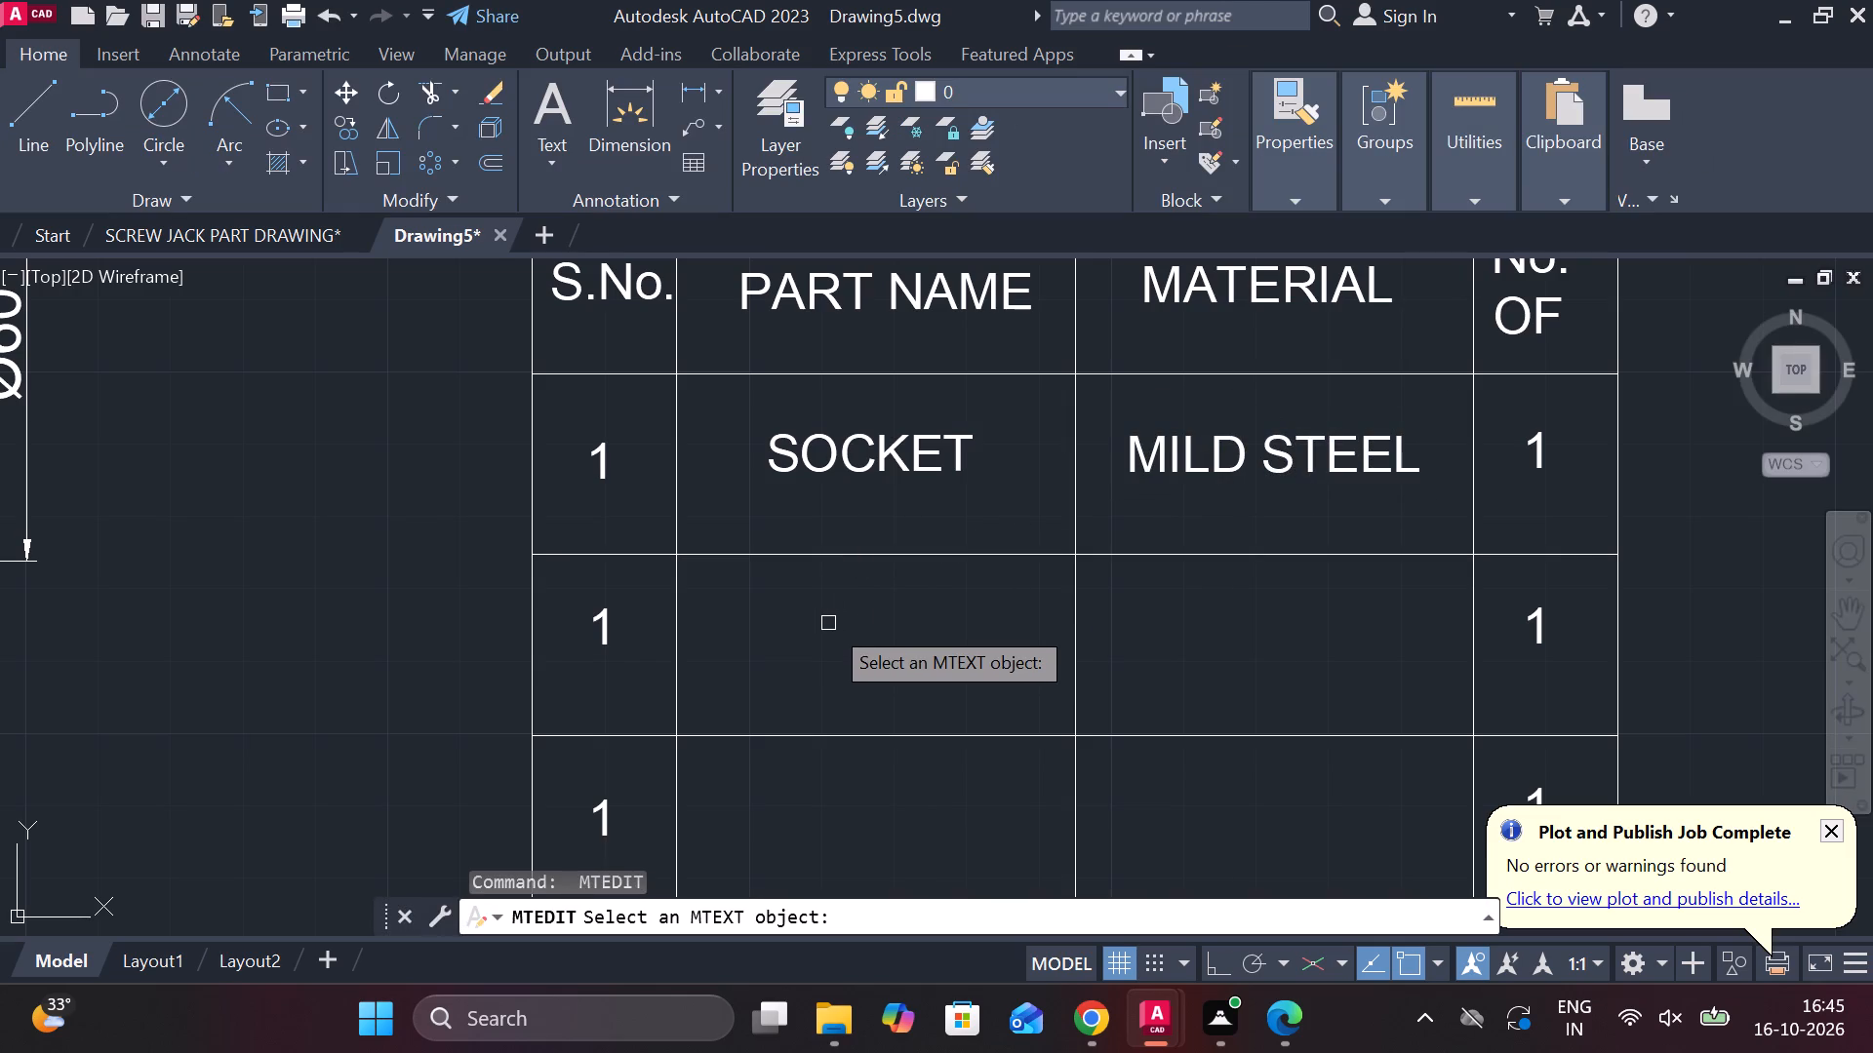
pyautogui.press('Escape')
pyautogui.write('MT')
pyautogui.press('space')
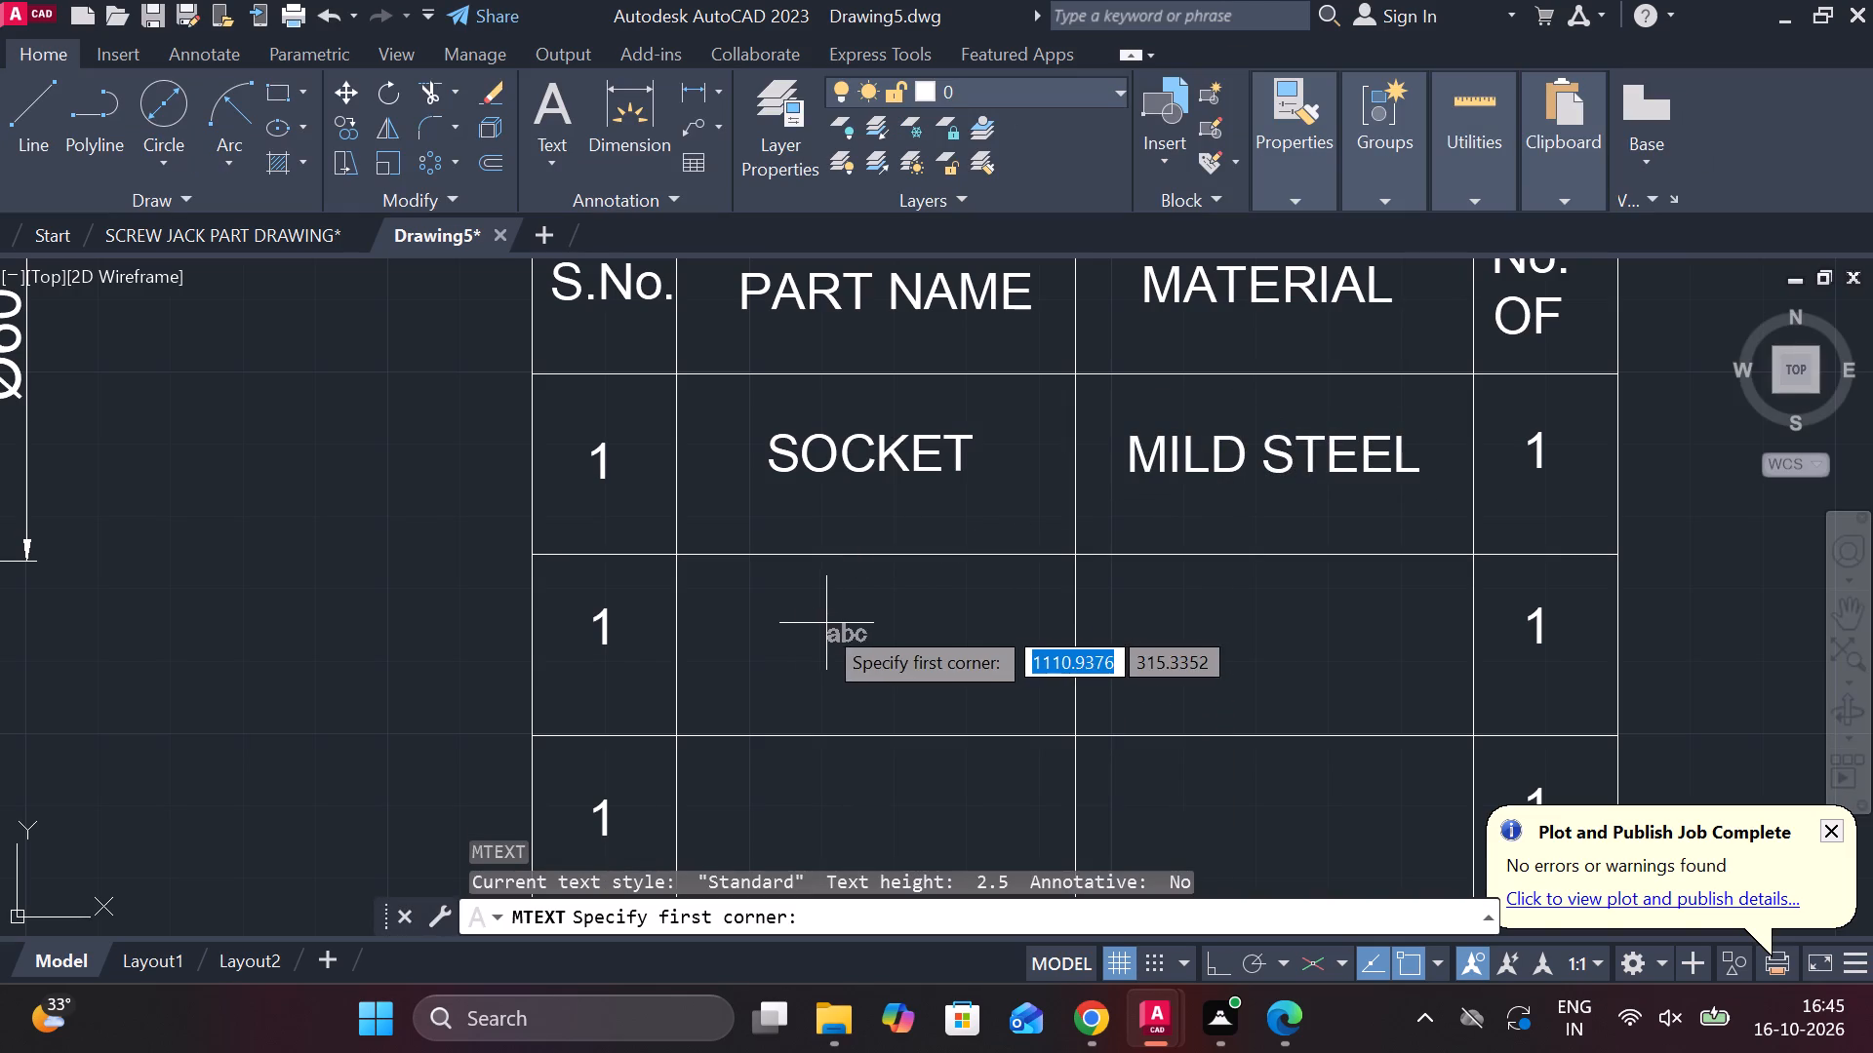
pyautogui.click(760, 602)
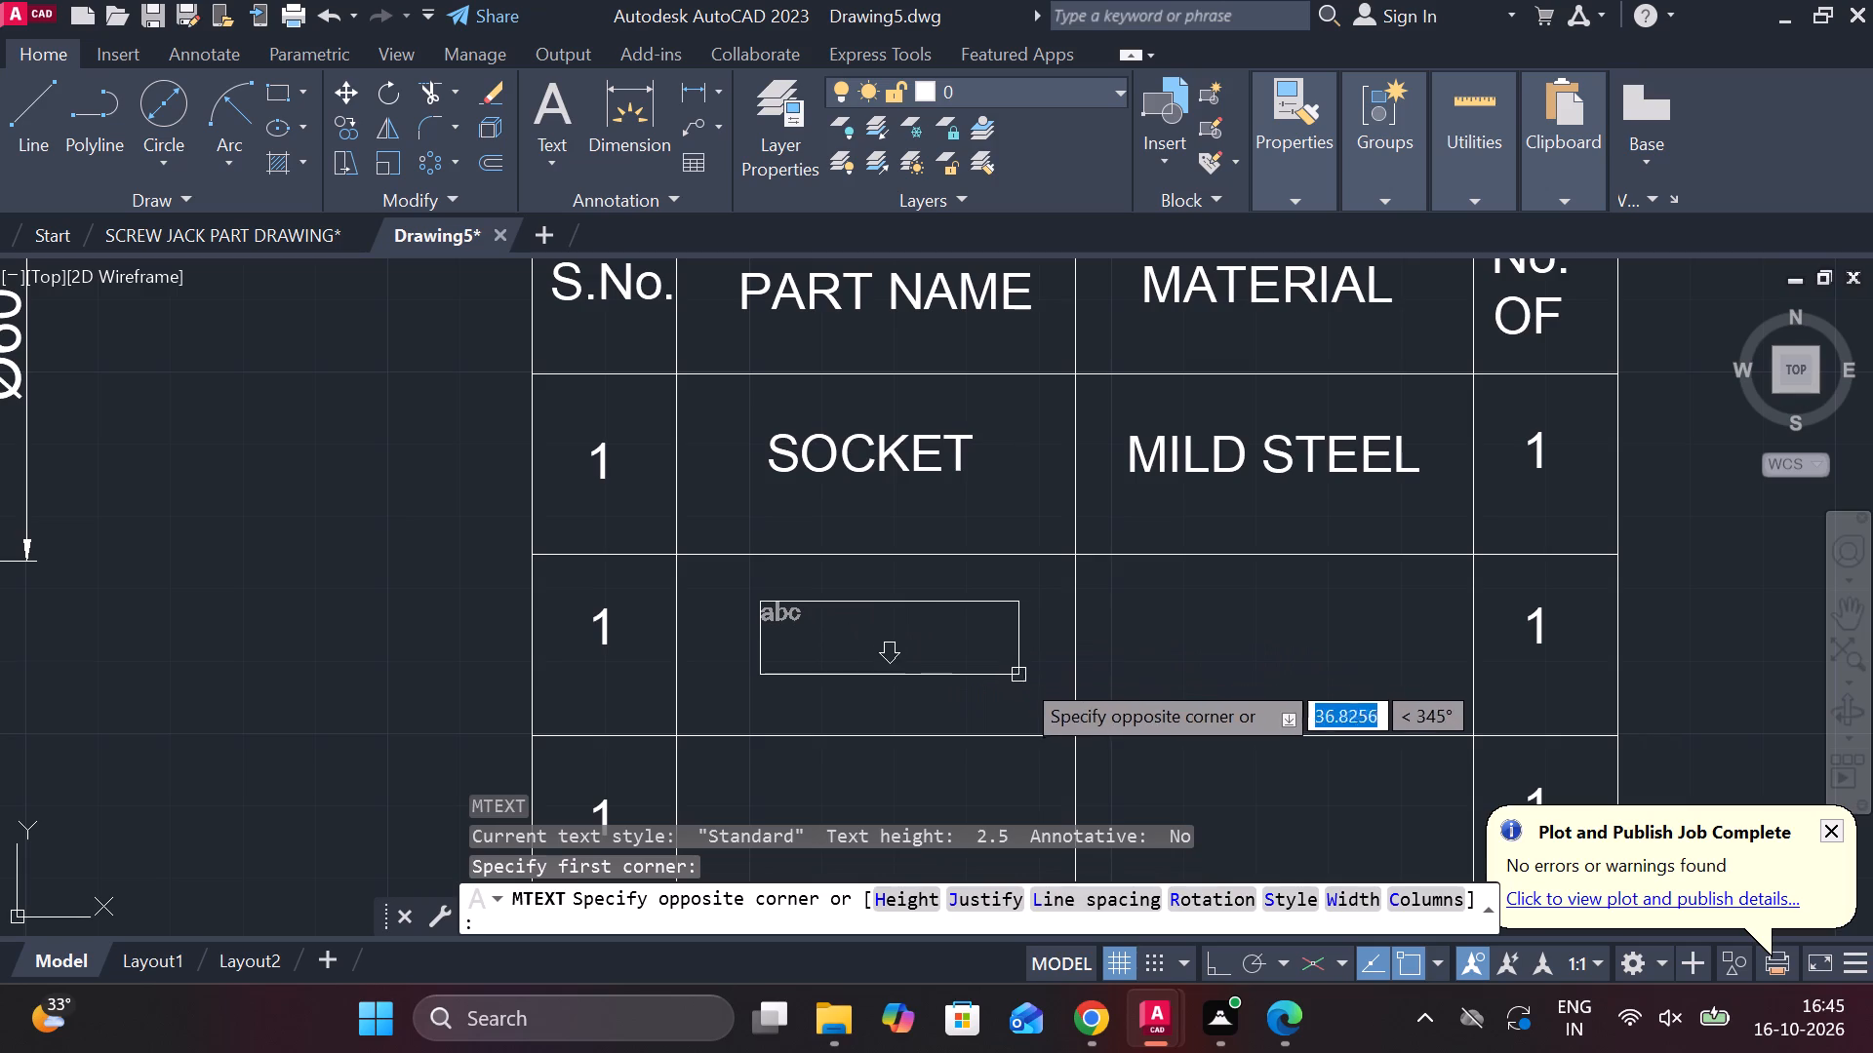
pyautogui.click(1022, 679)
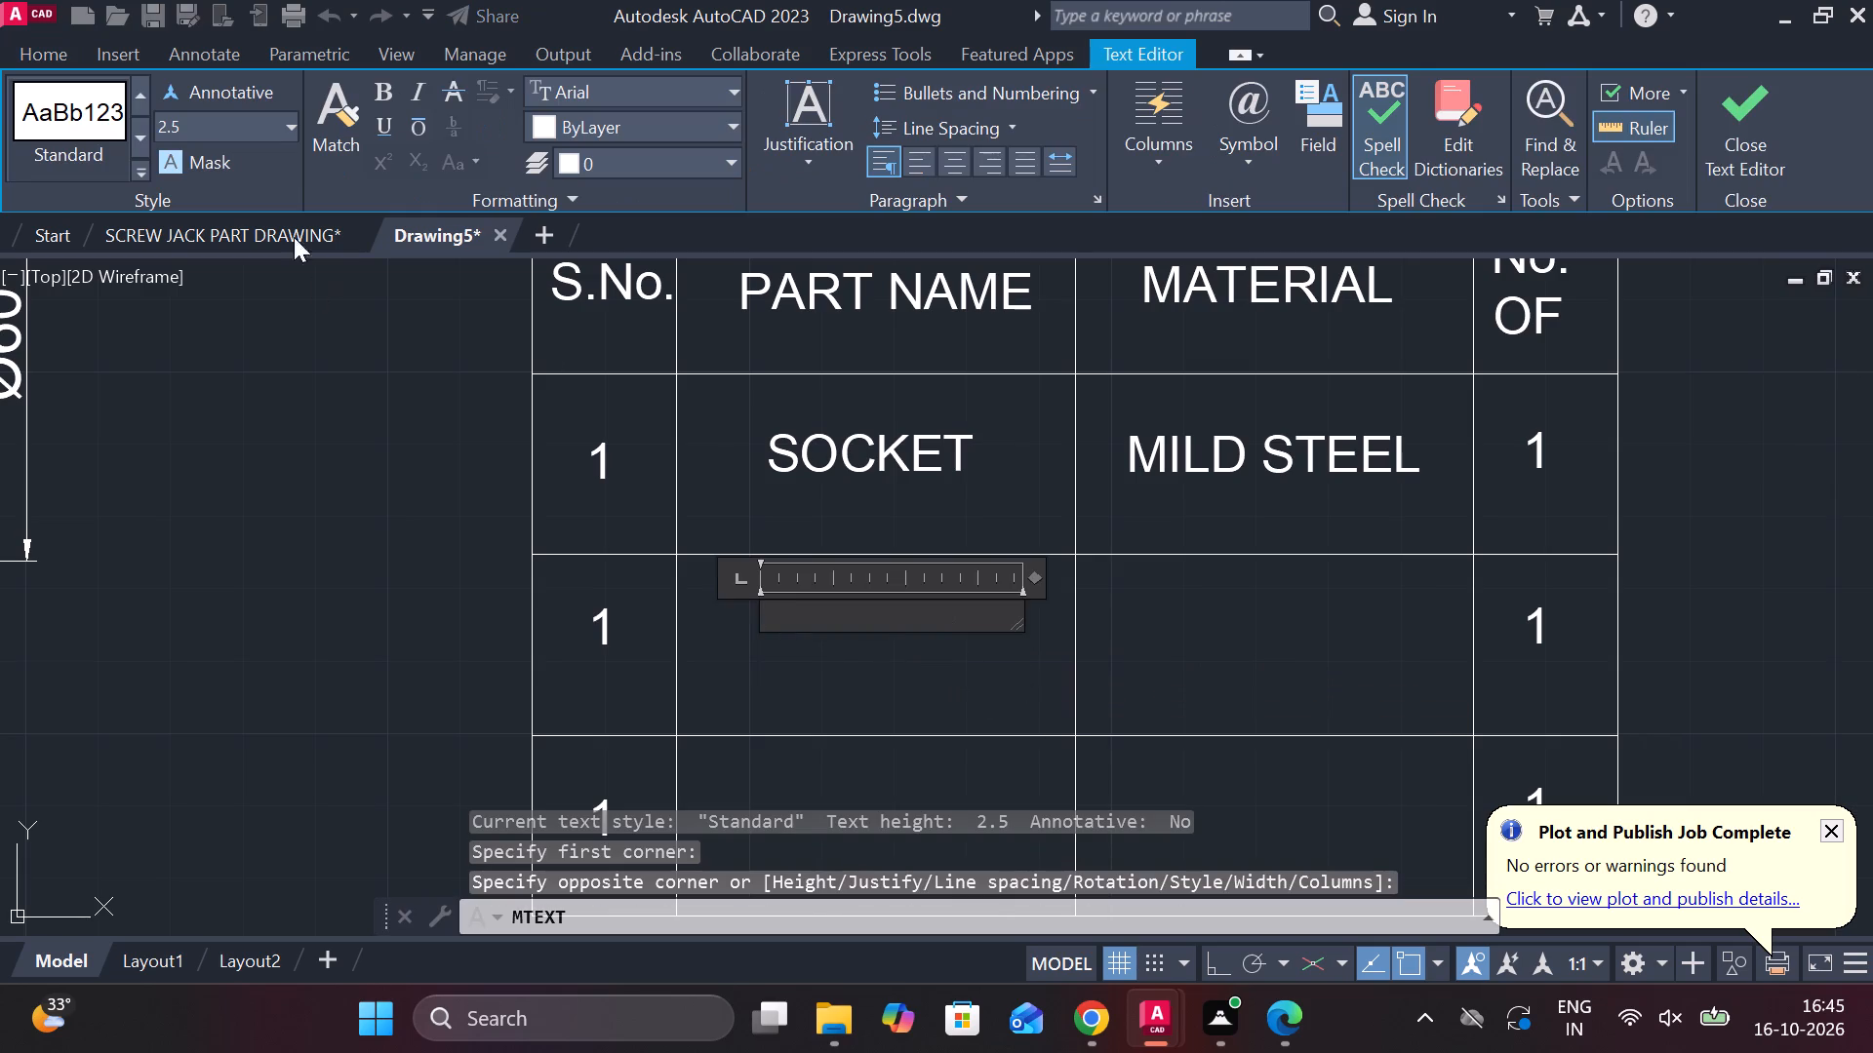
pyautogui.click(295, 140)
pyautogui.click(220, 189)
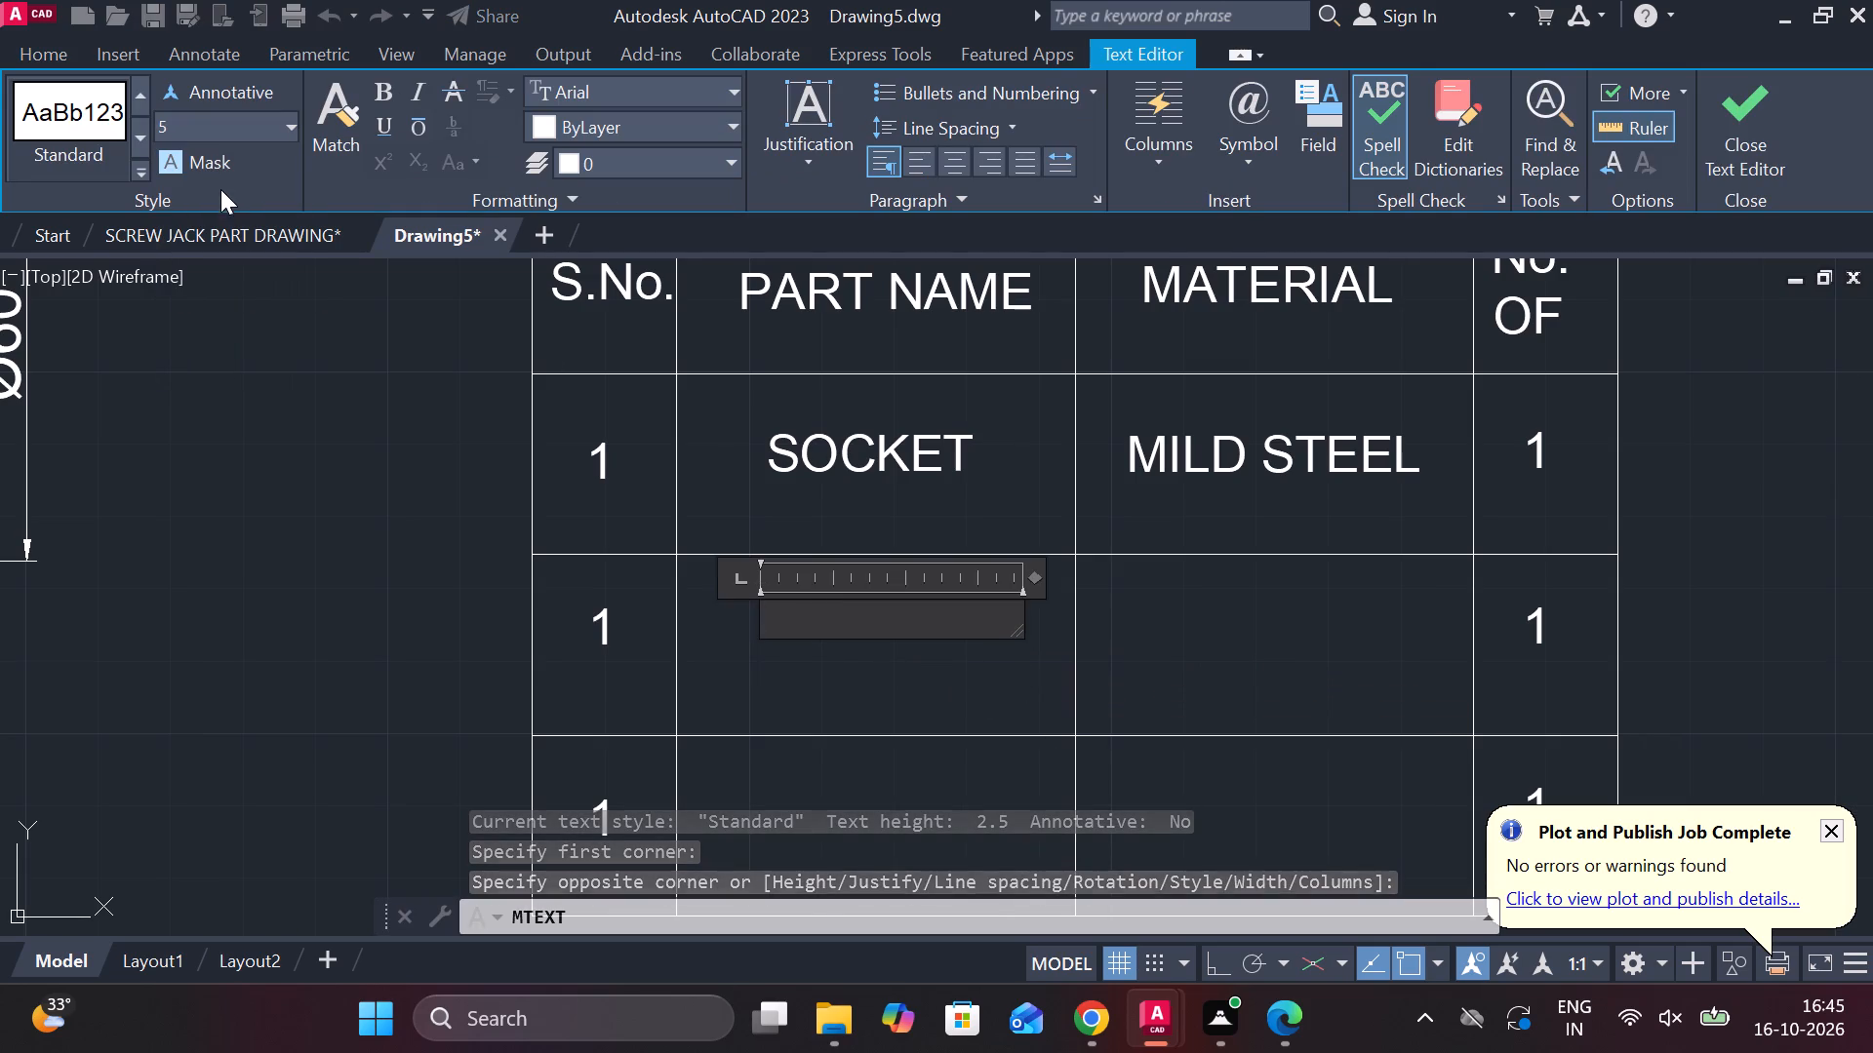
pyautogui.press('s')
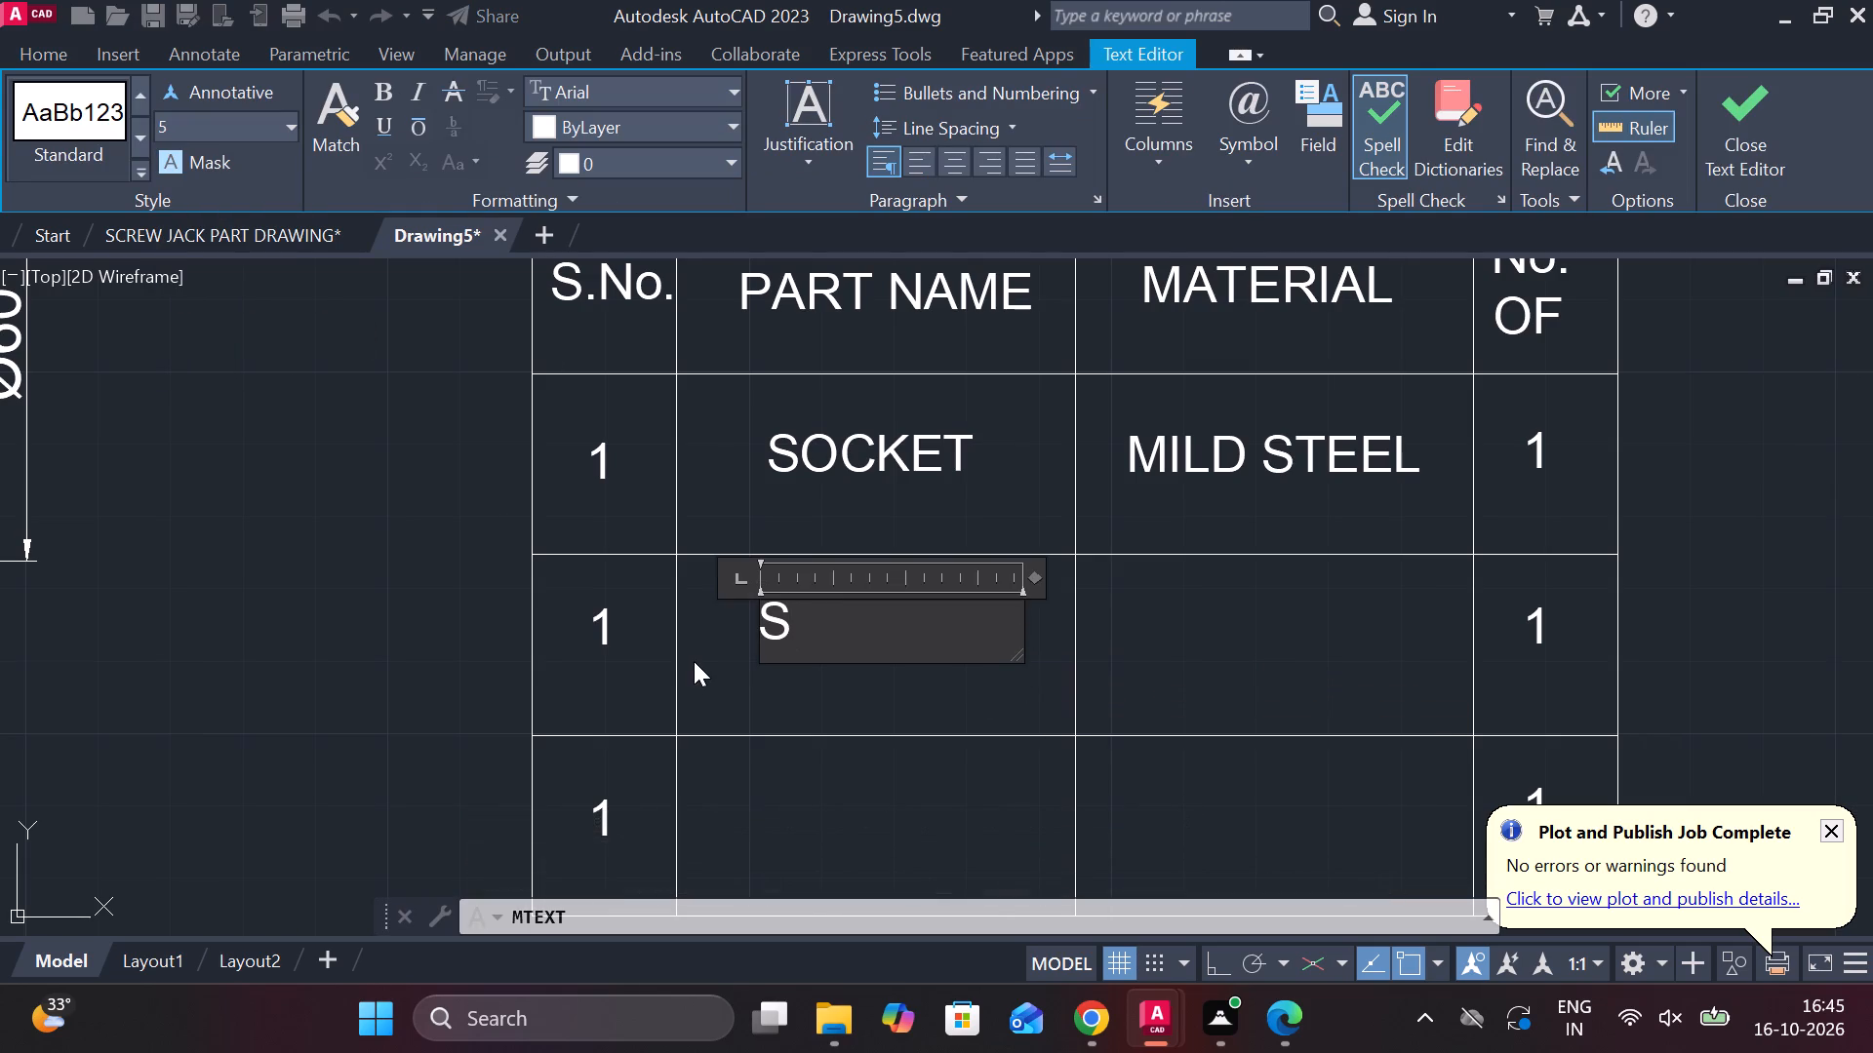
pyautogui.write('PIGOT')
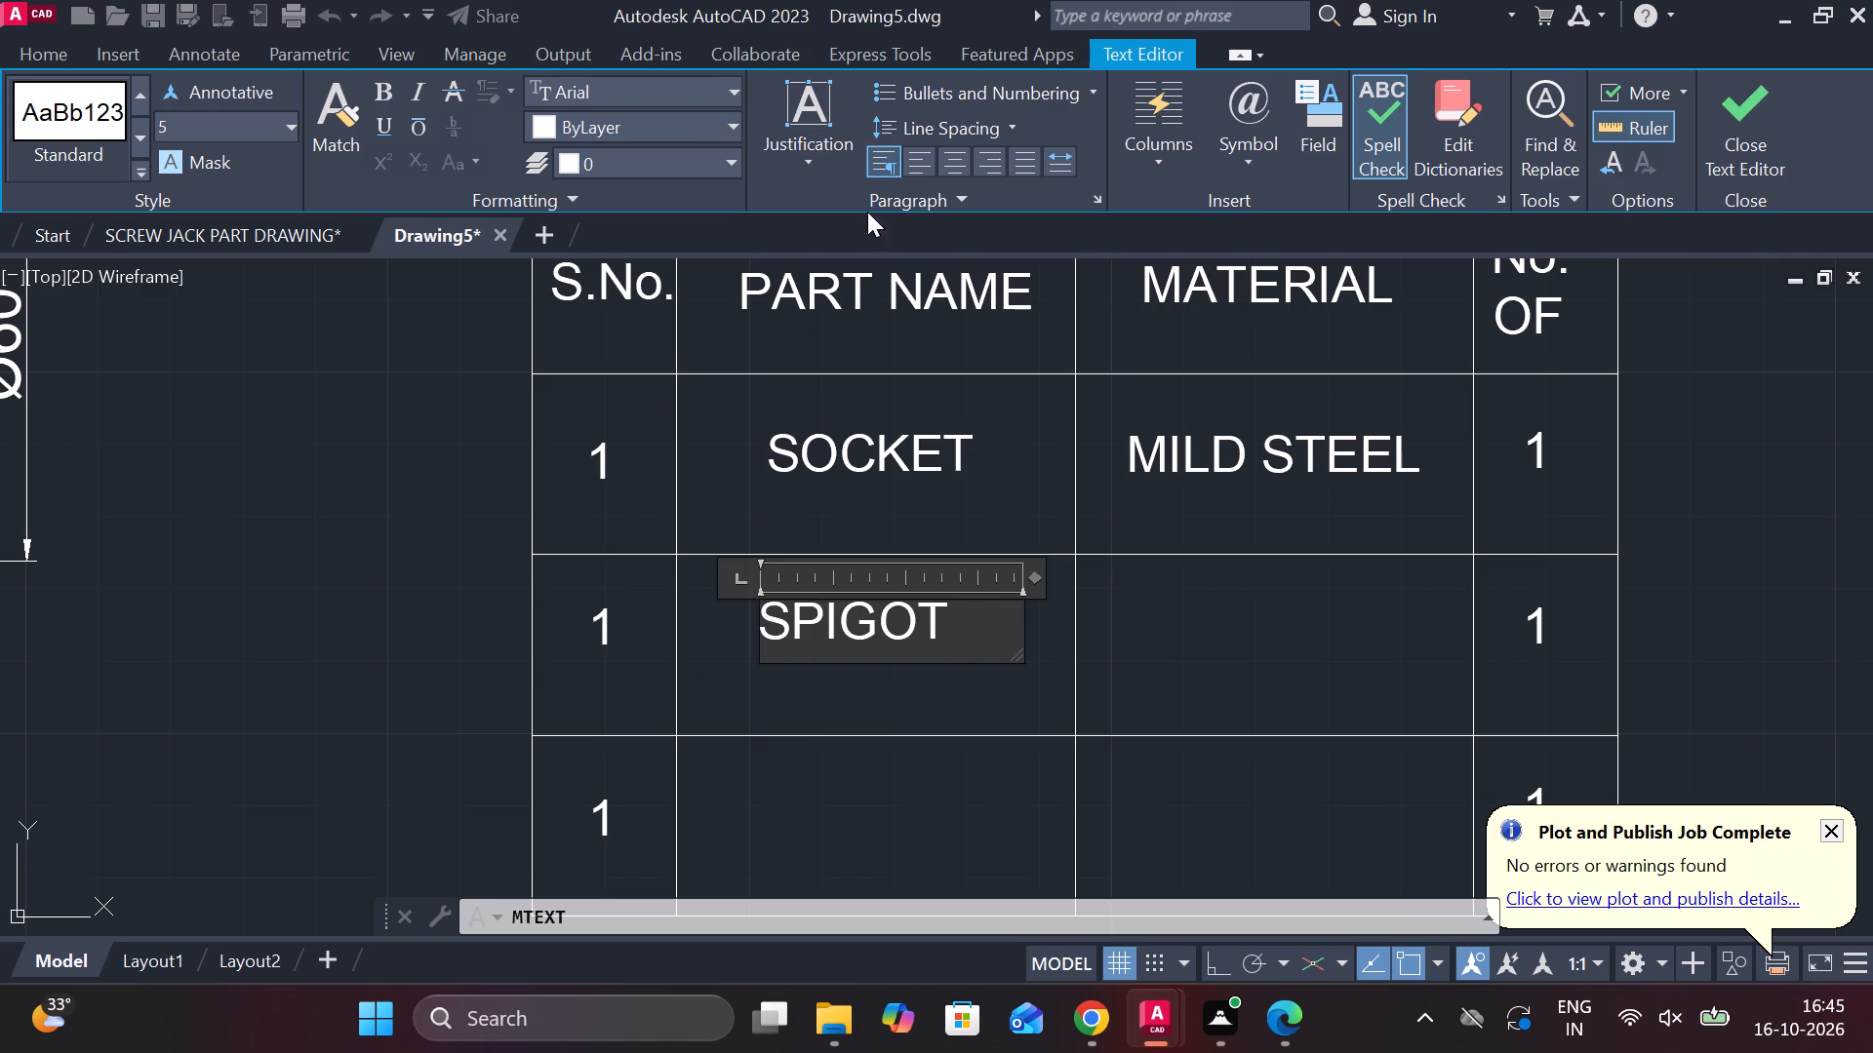
pyautogui.click(939, 158)
pyautogui.click(1749, 143)
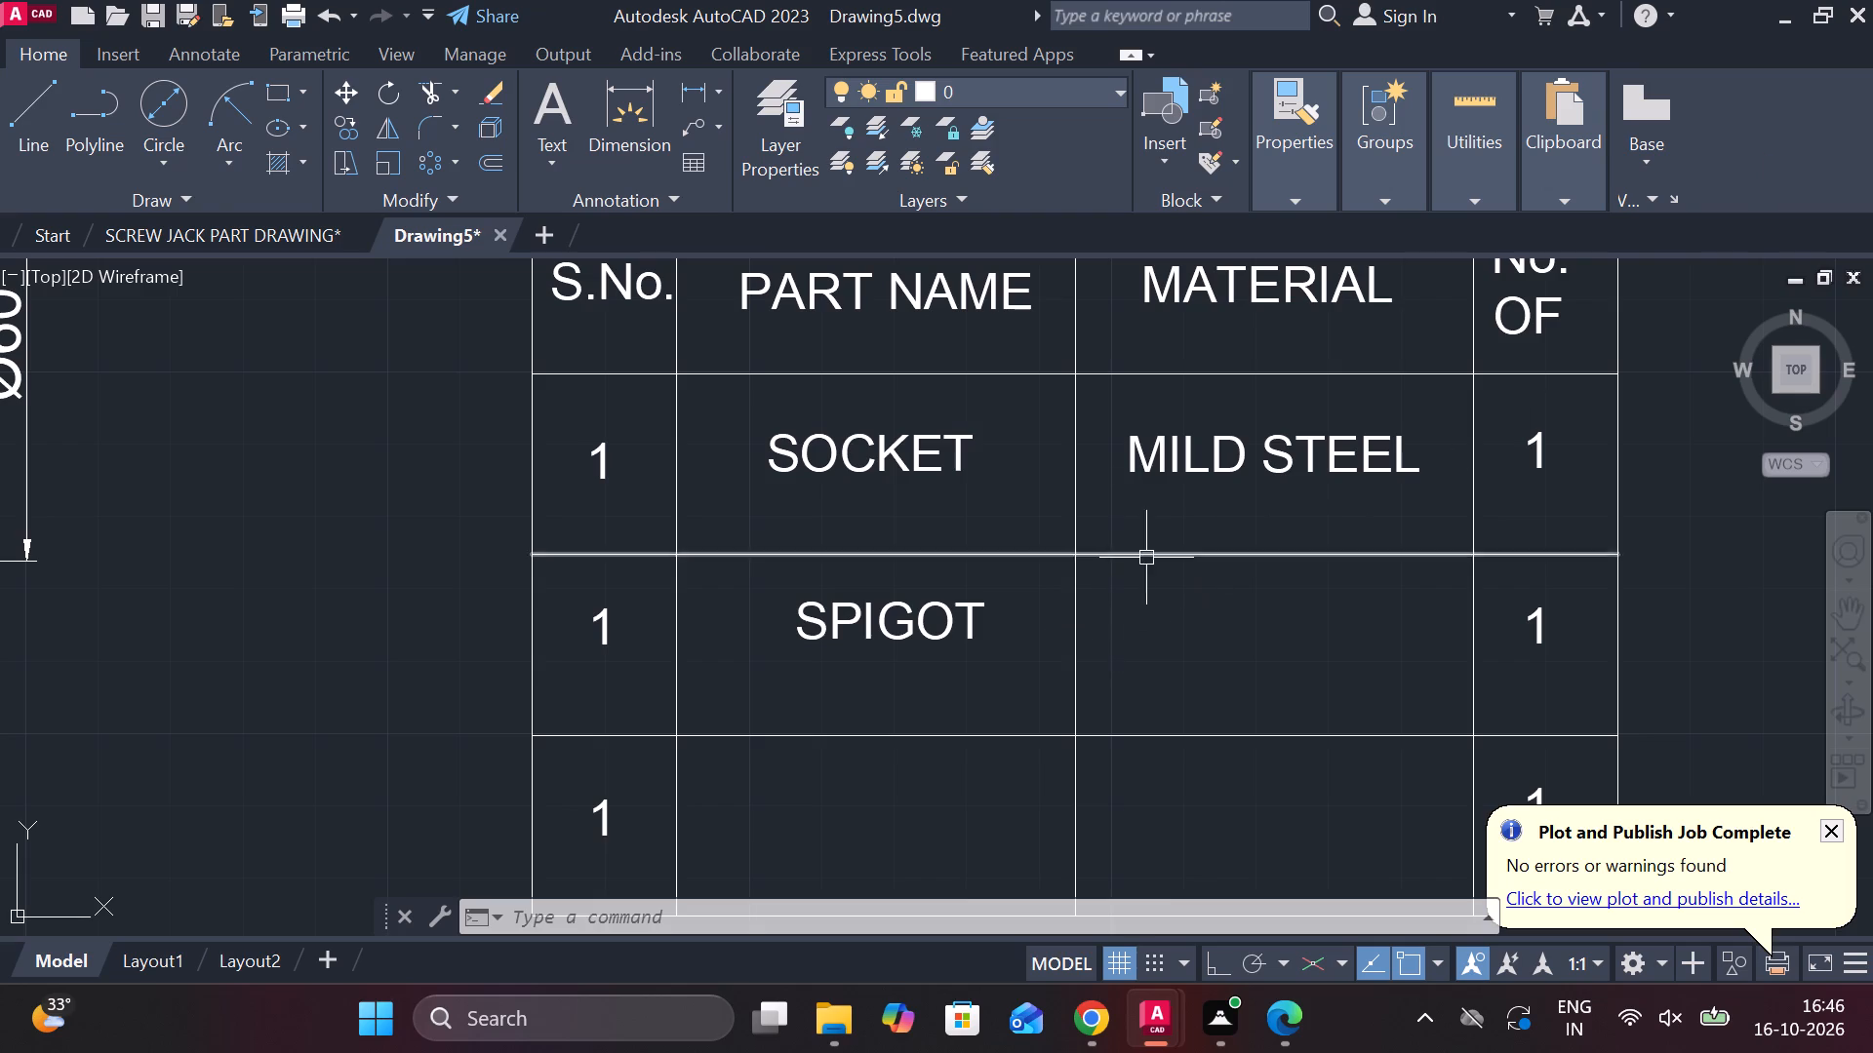
# Add centre-aligned multiline text "MILD STEEL" with height 5 in the second part row's MATERIAL cell, widening its box to fit one line.
pyautogui.click(1202, 447)
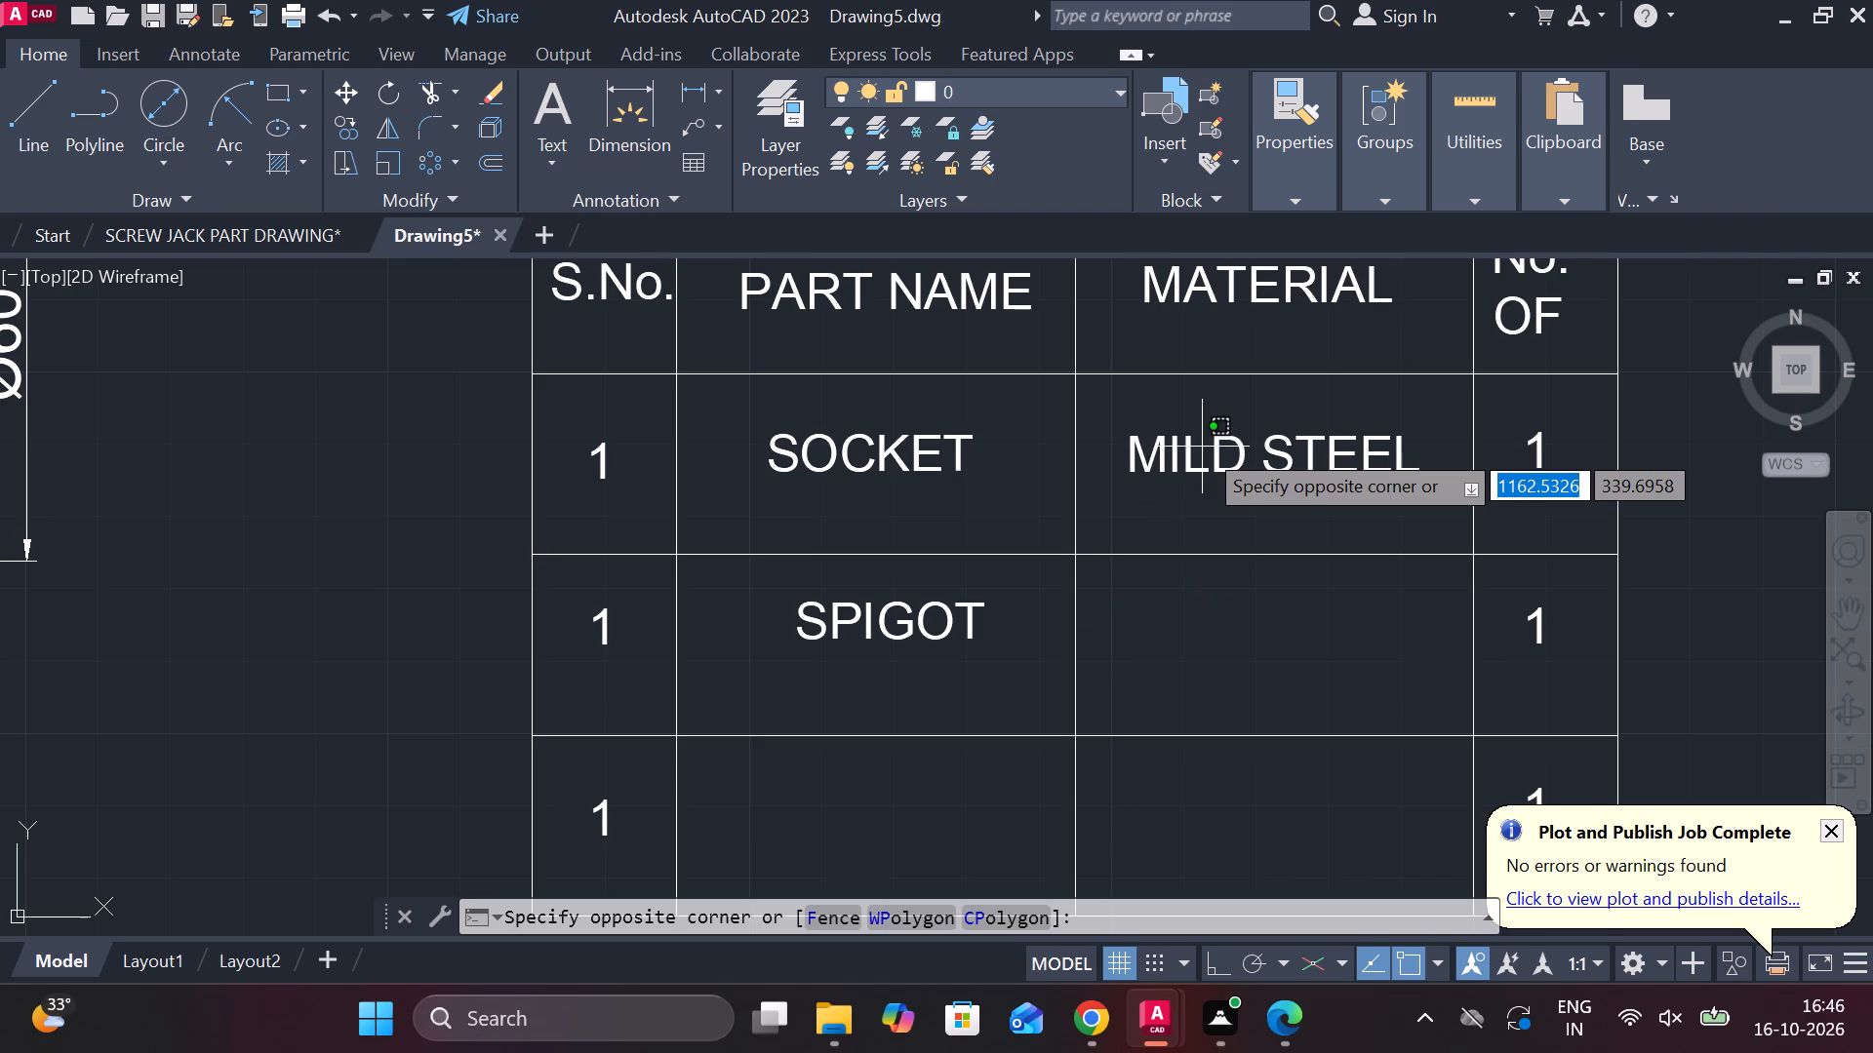
pyautogui.press('Escape')
pyautogui.press('space')
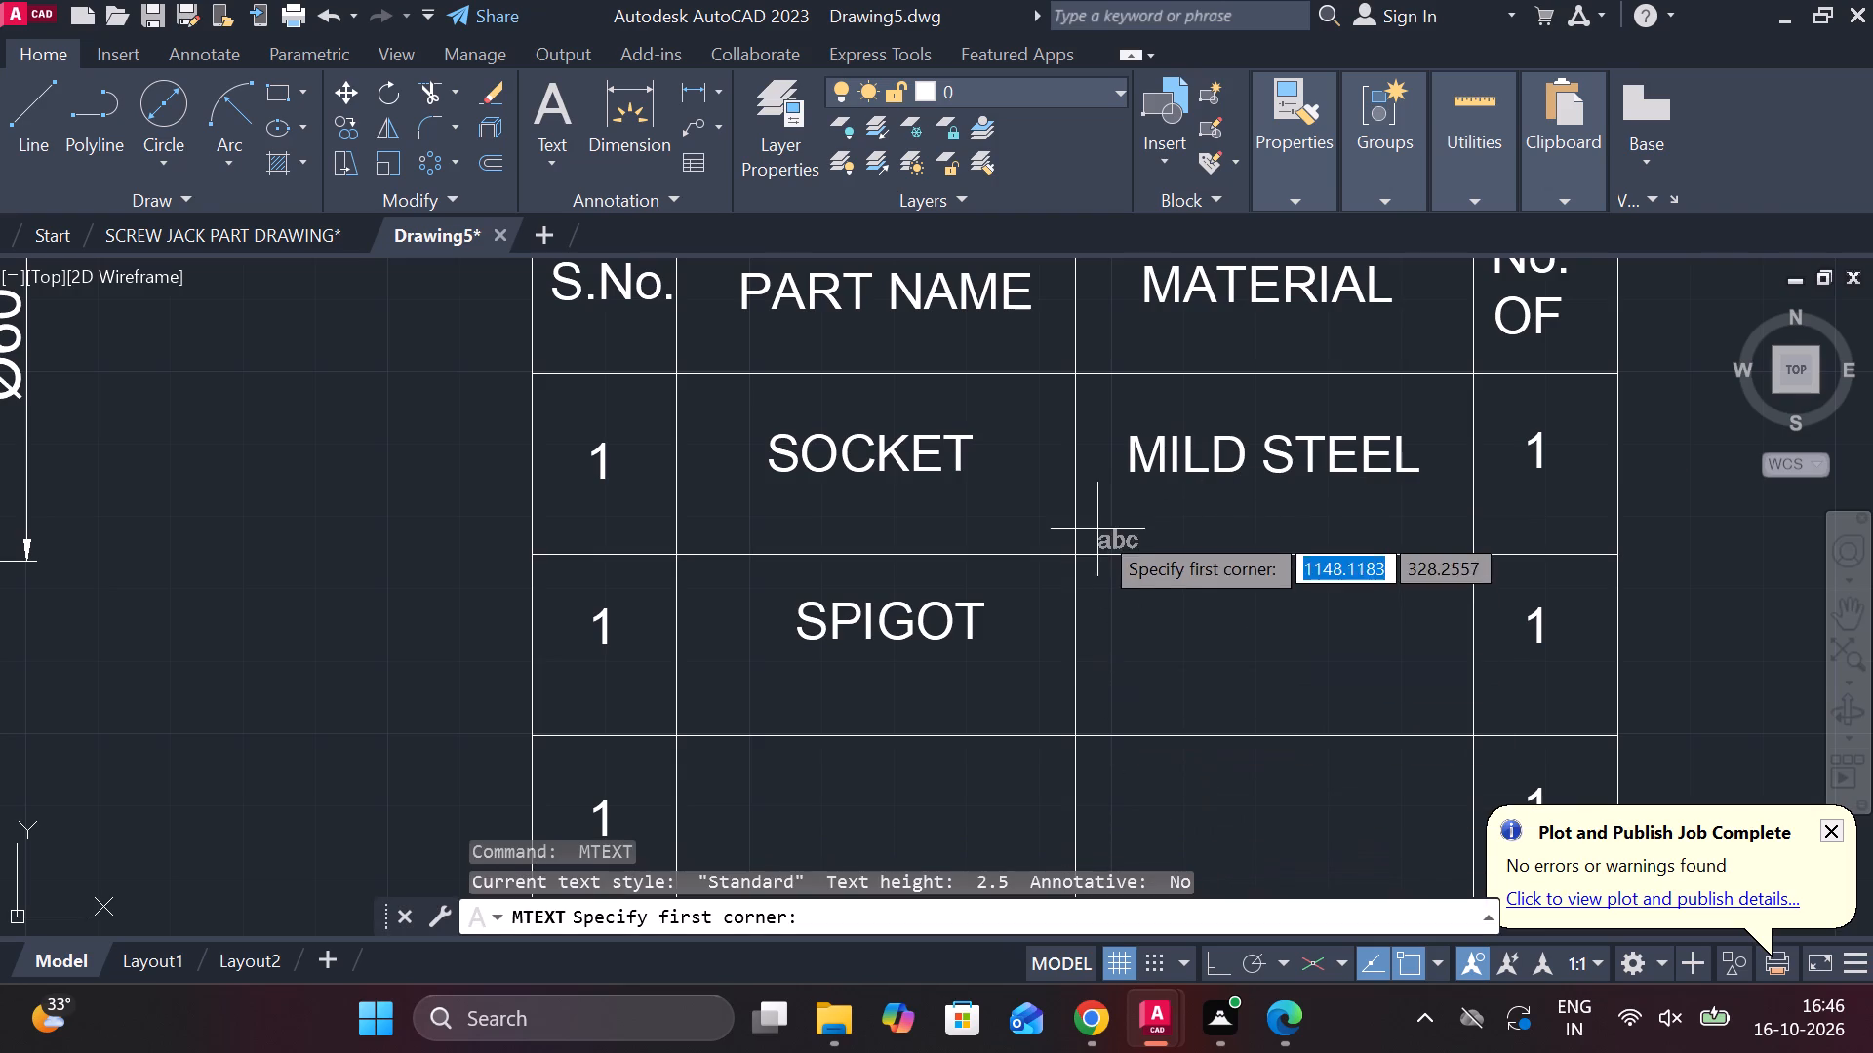
pyautogui.scroll(1, 1124, 661)
pyautogui.moveTo(1107, 649); pyautogui.dragTo(921, 608, button='middle')
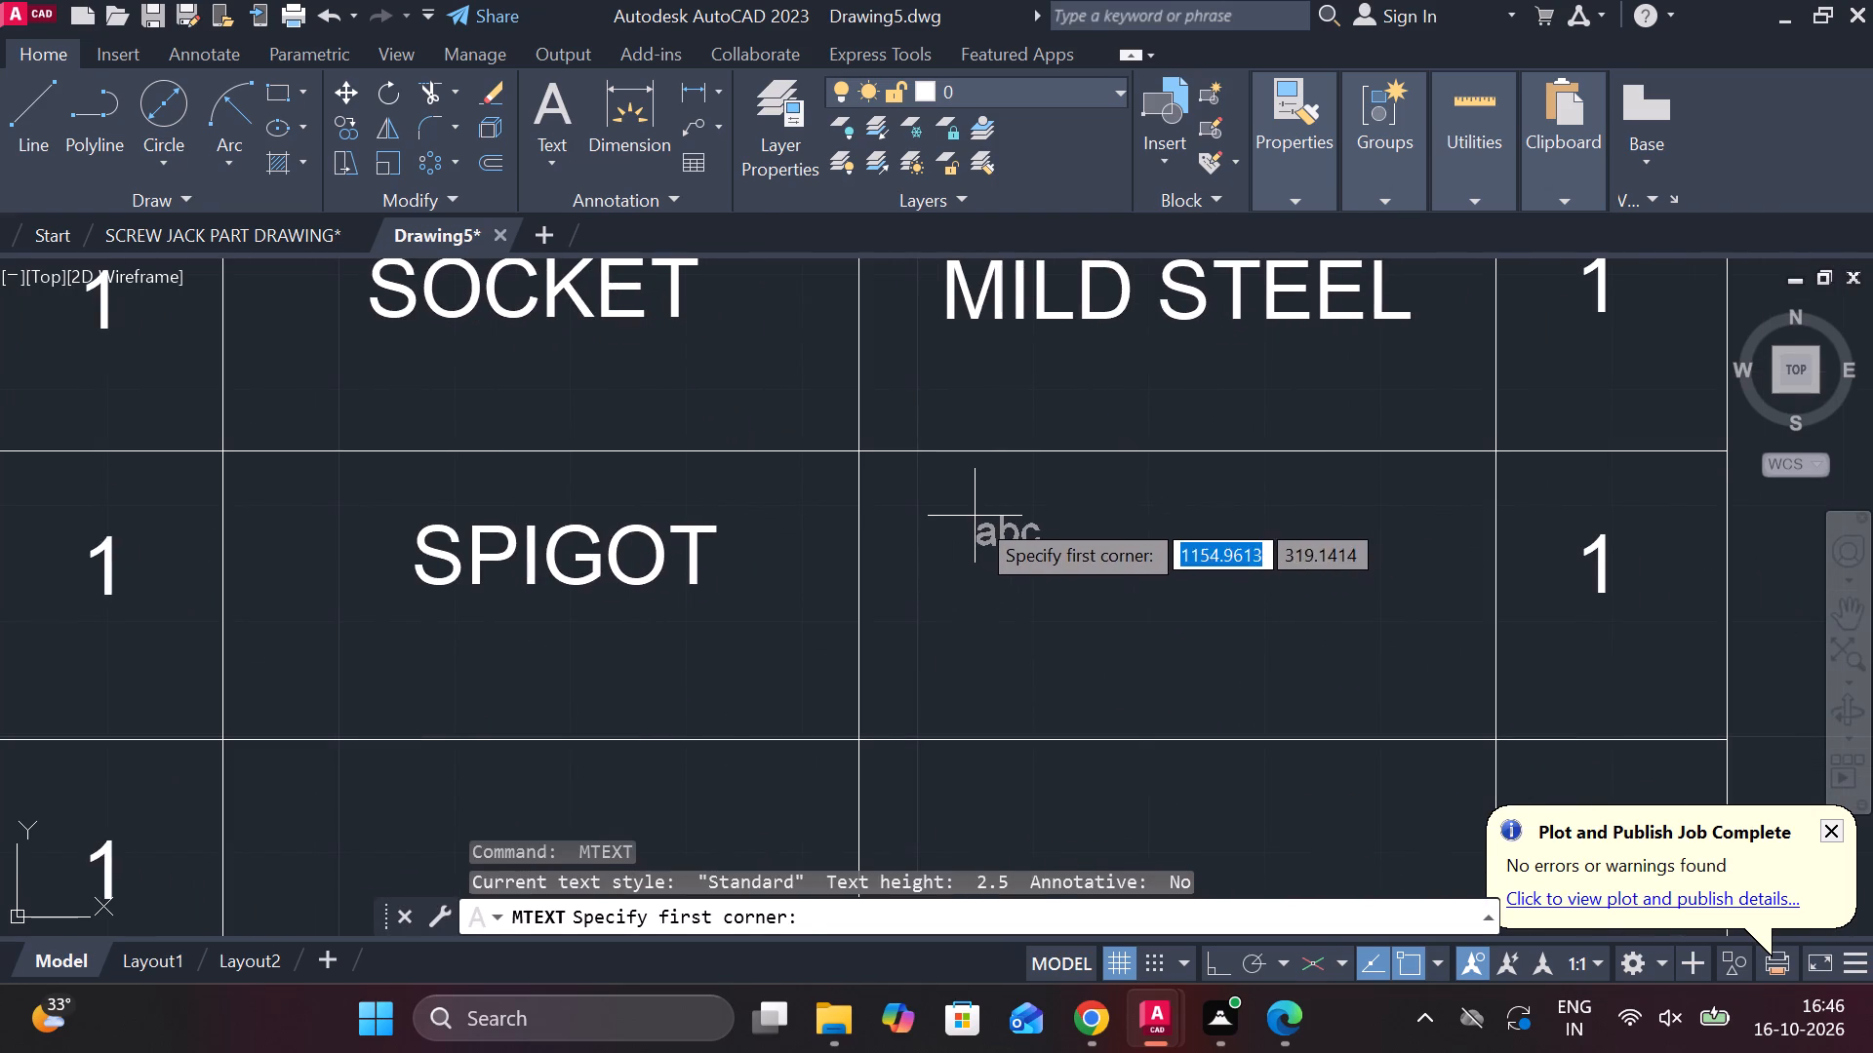
pyautogui.click(975, 516)
pyautogui.click(1416, 624)
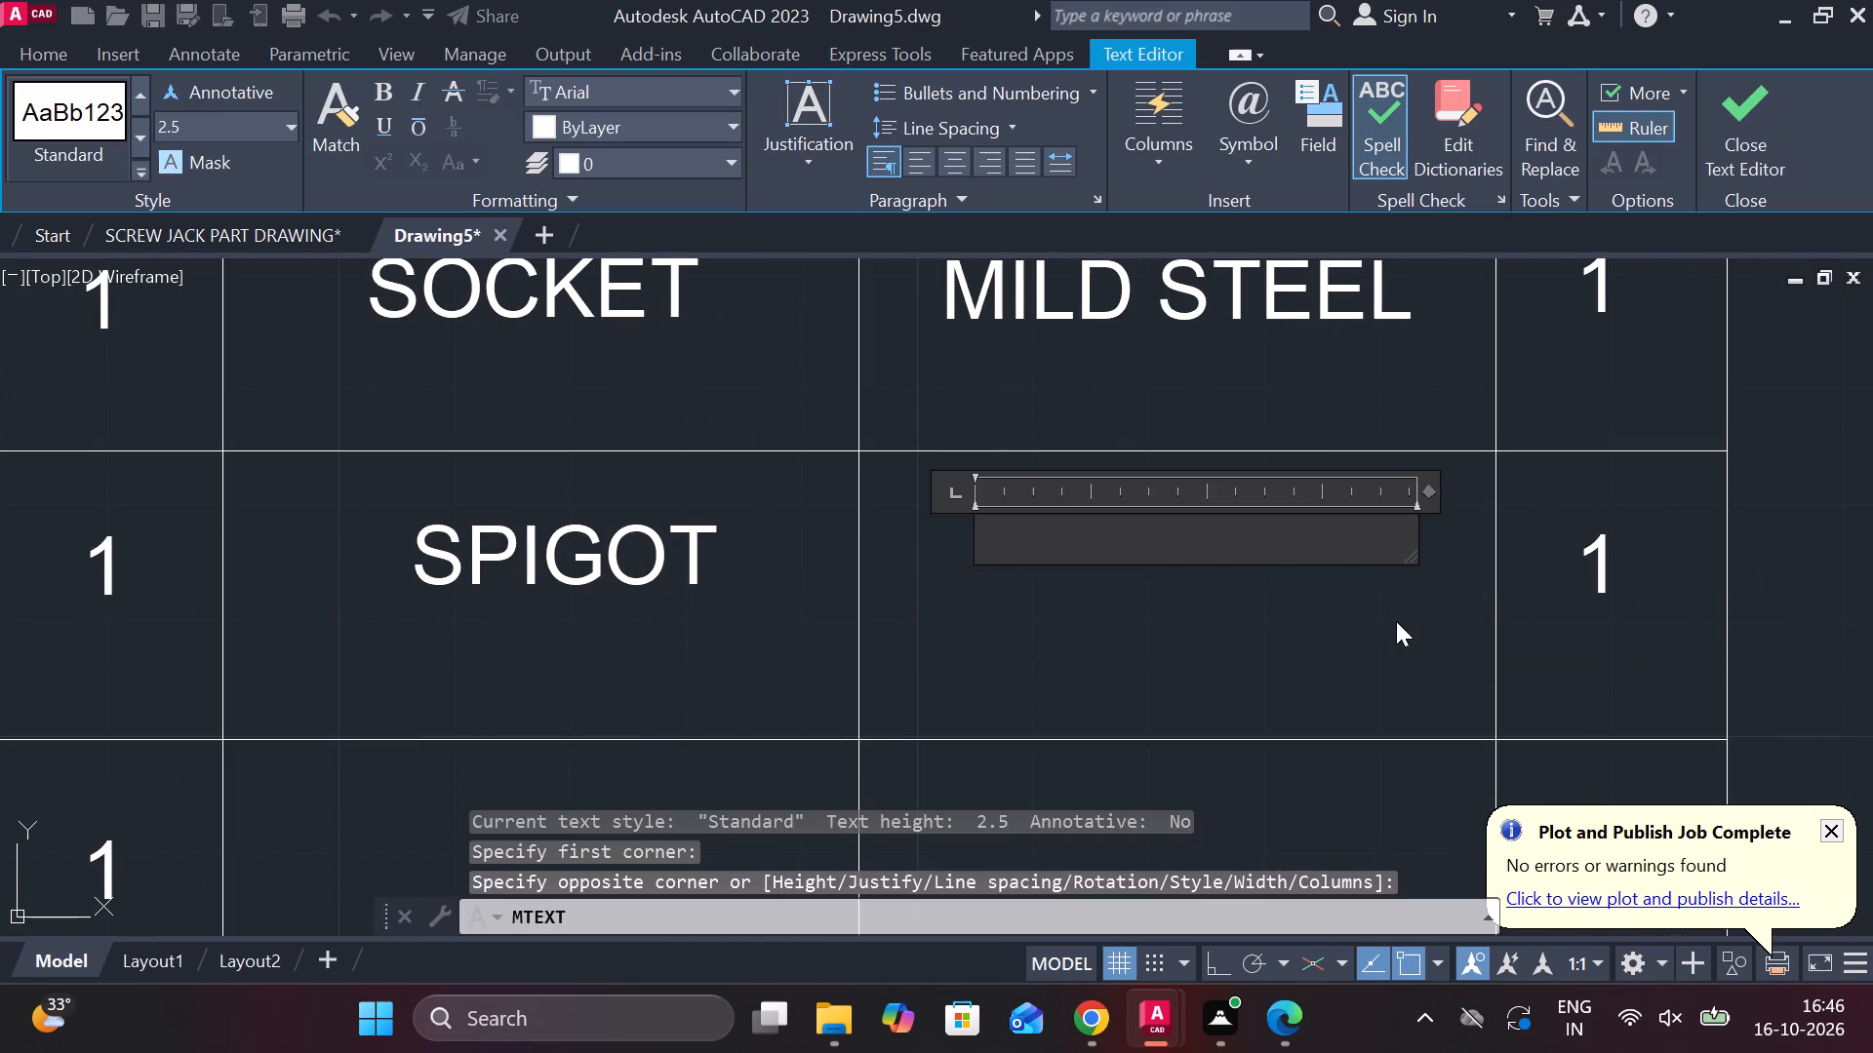
pyautogui.click(284, 130)
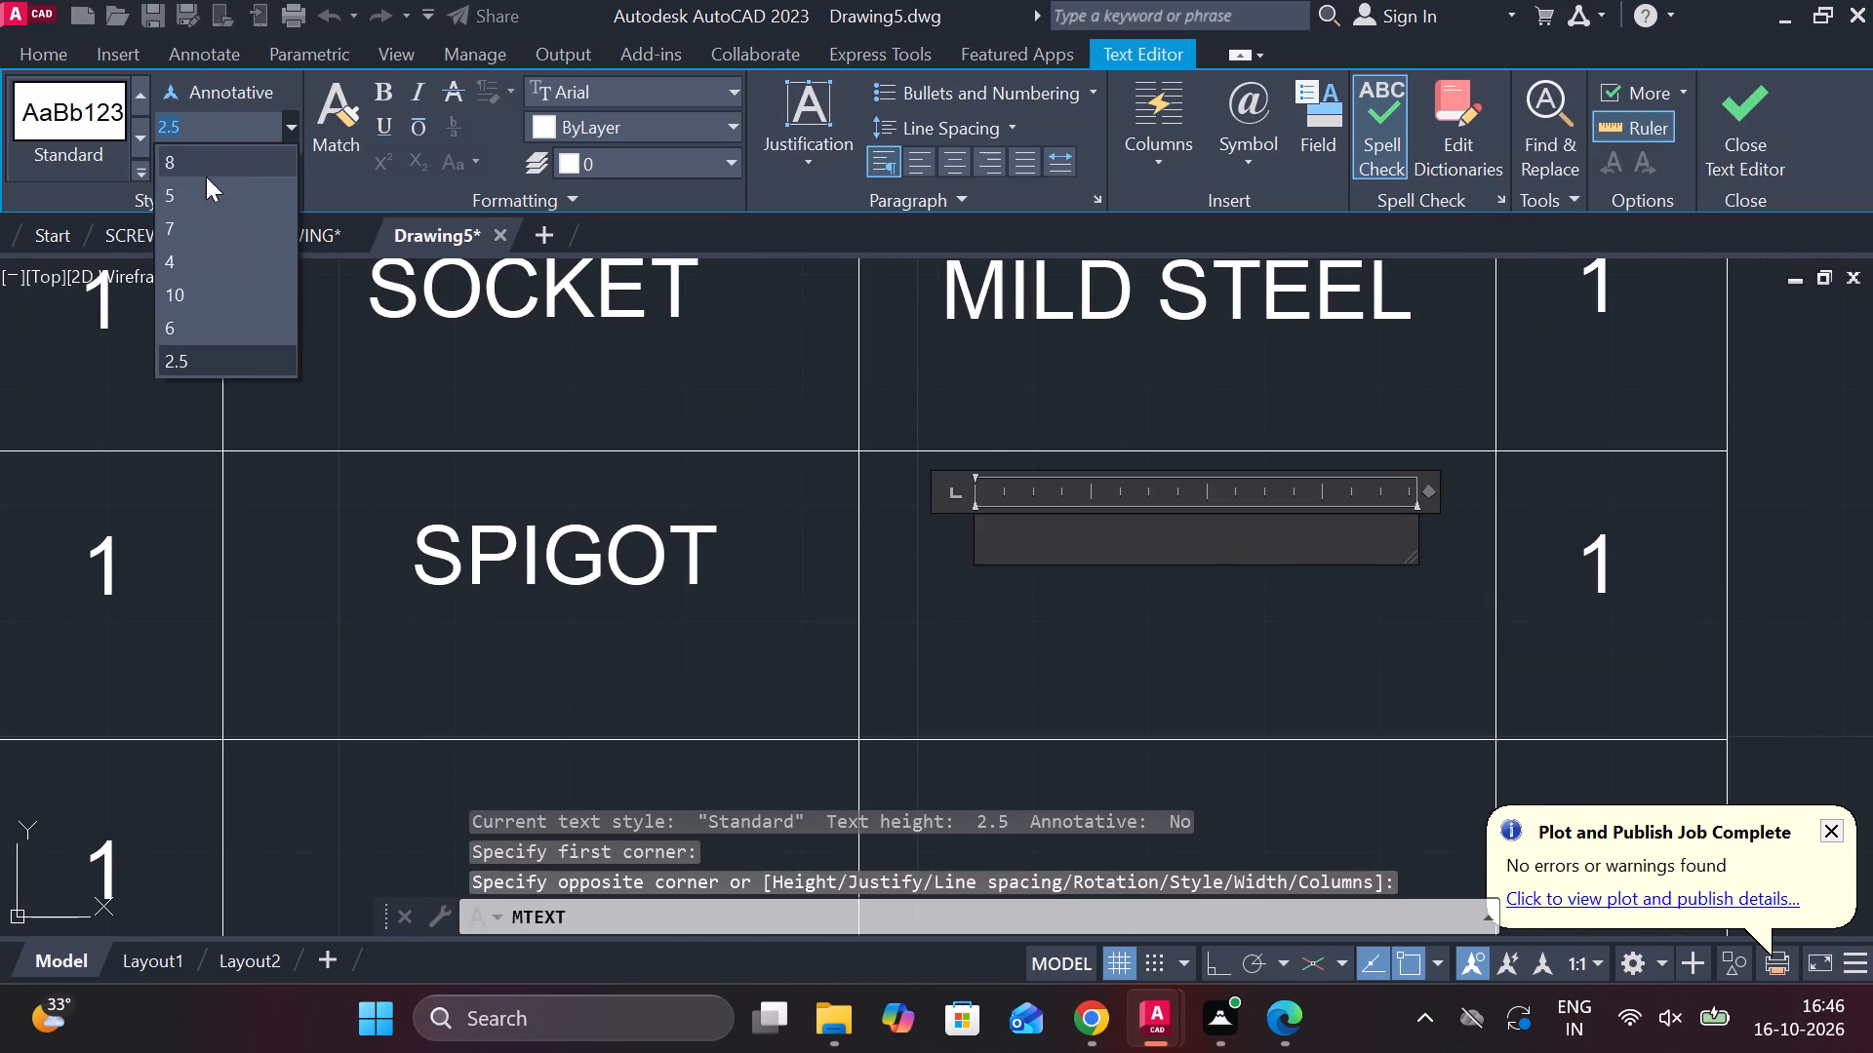
pyautogui.click(198, 197)
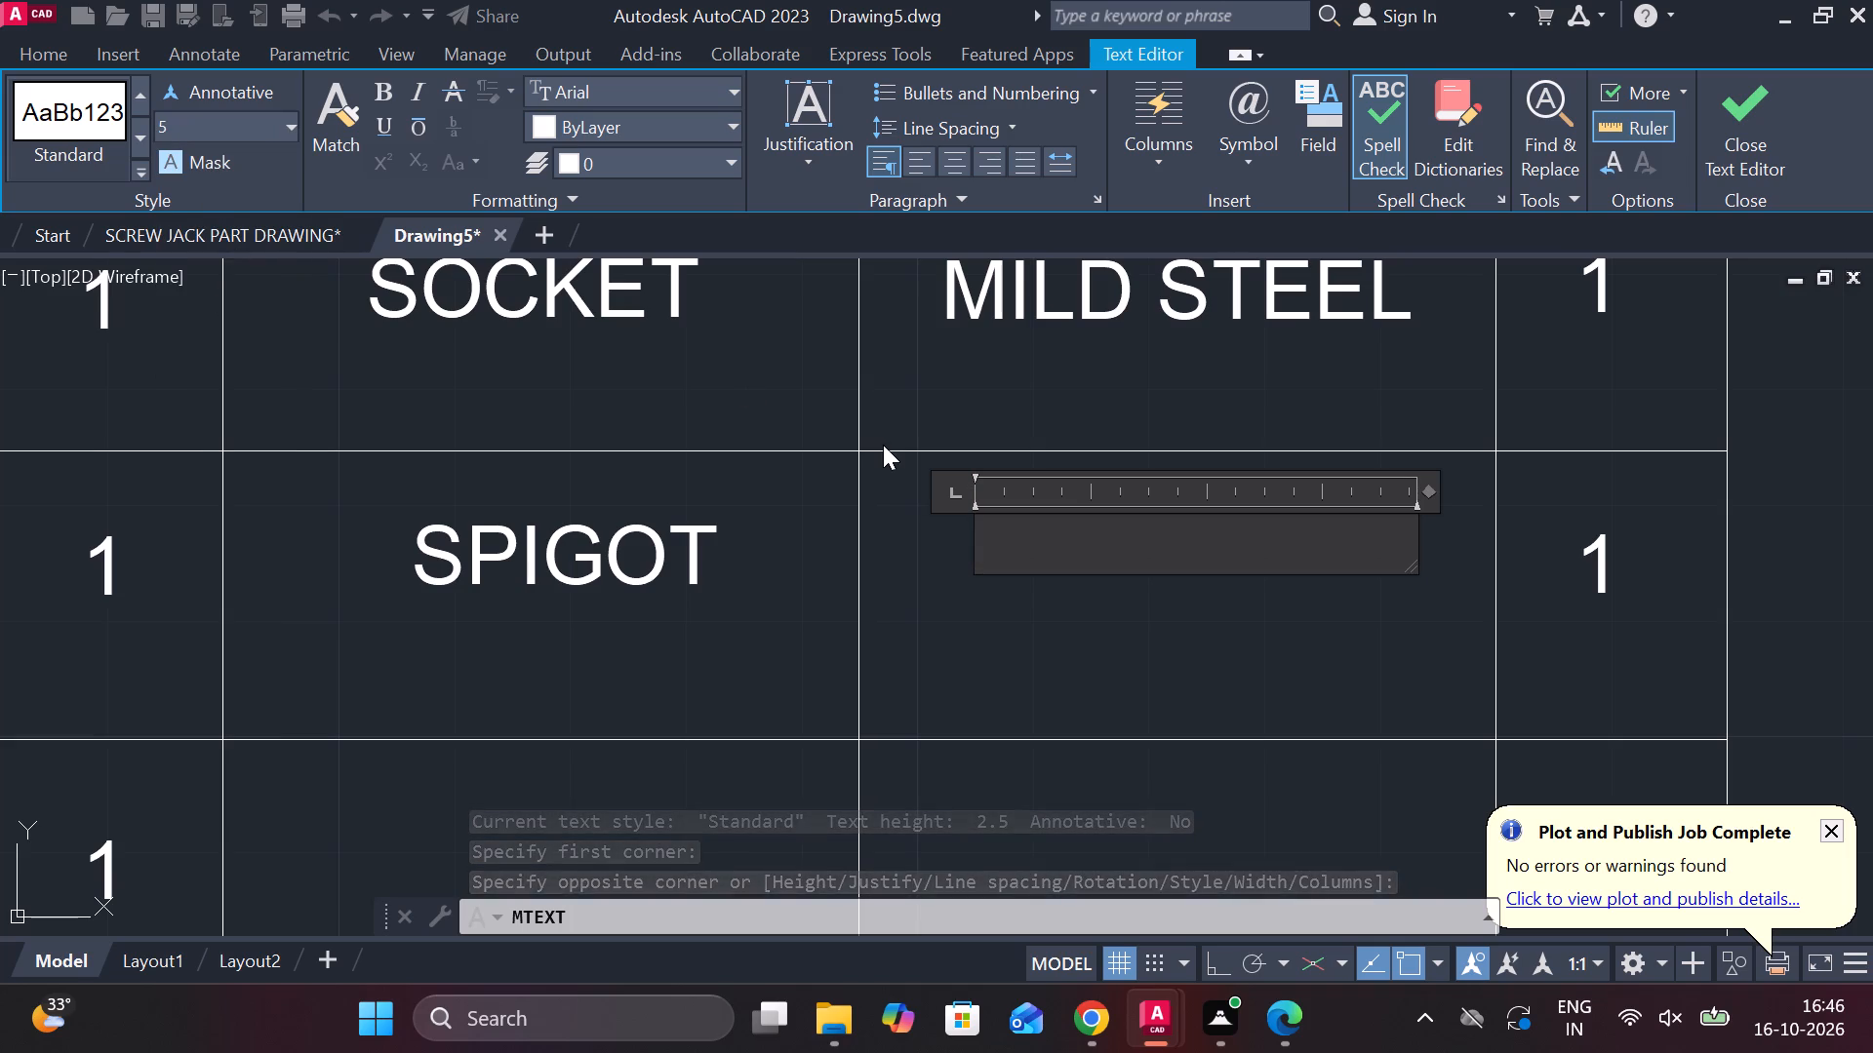
pyautogui.write('MILD STEEL')
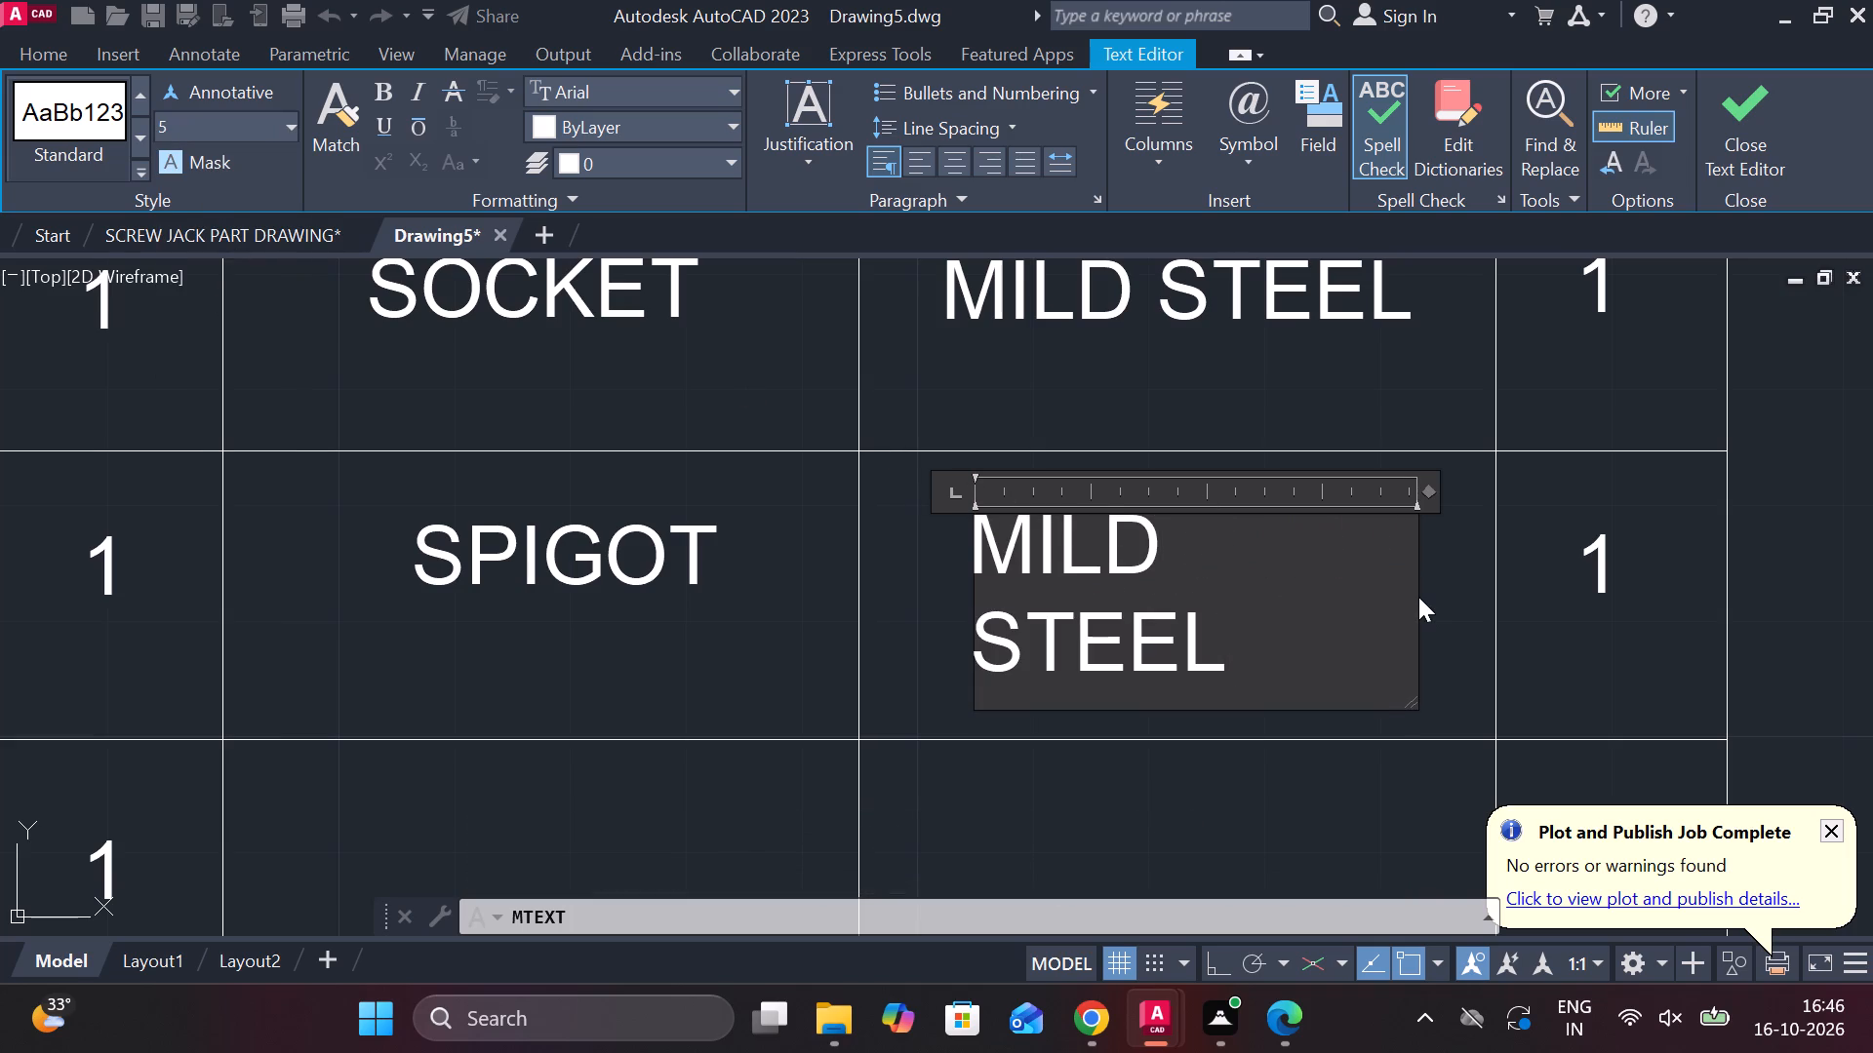
pyautogui.click(954, 159)
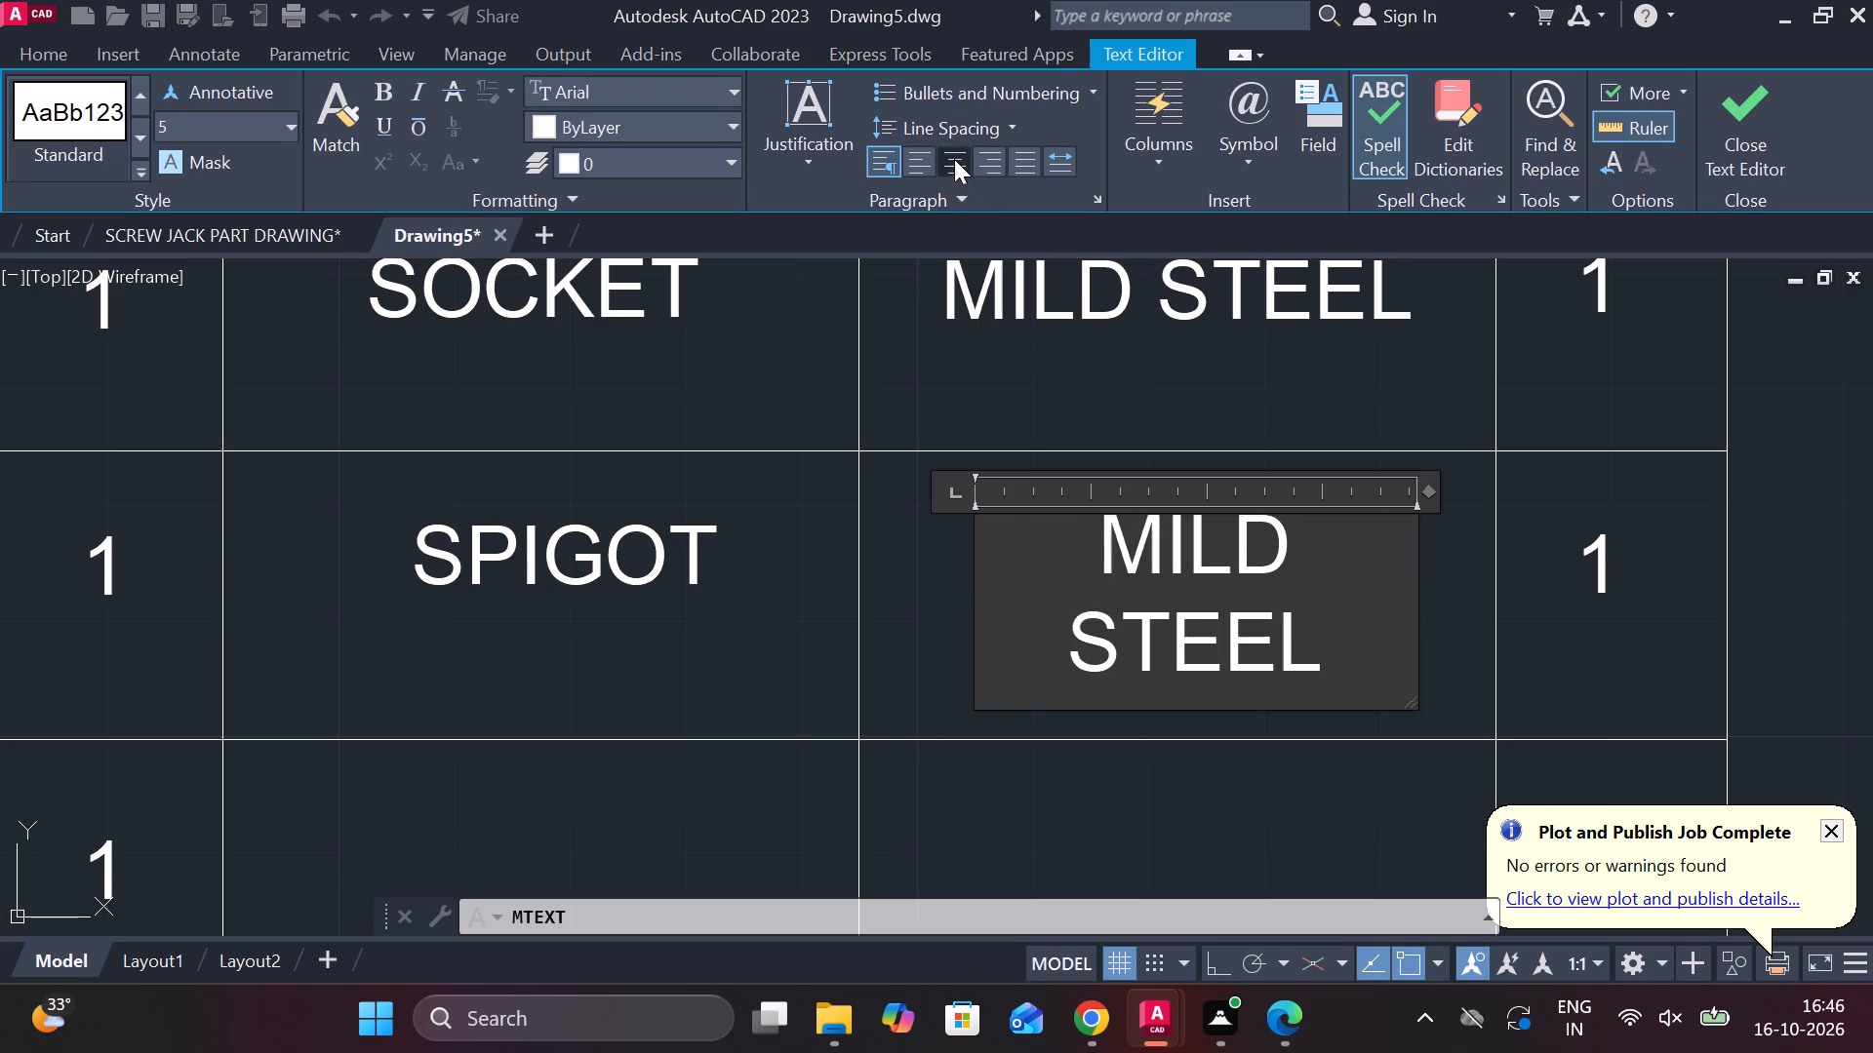
pyautogui.moveTo(1414, 590); pyautogui.dragTo(1420, 590)
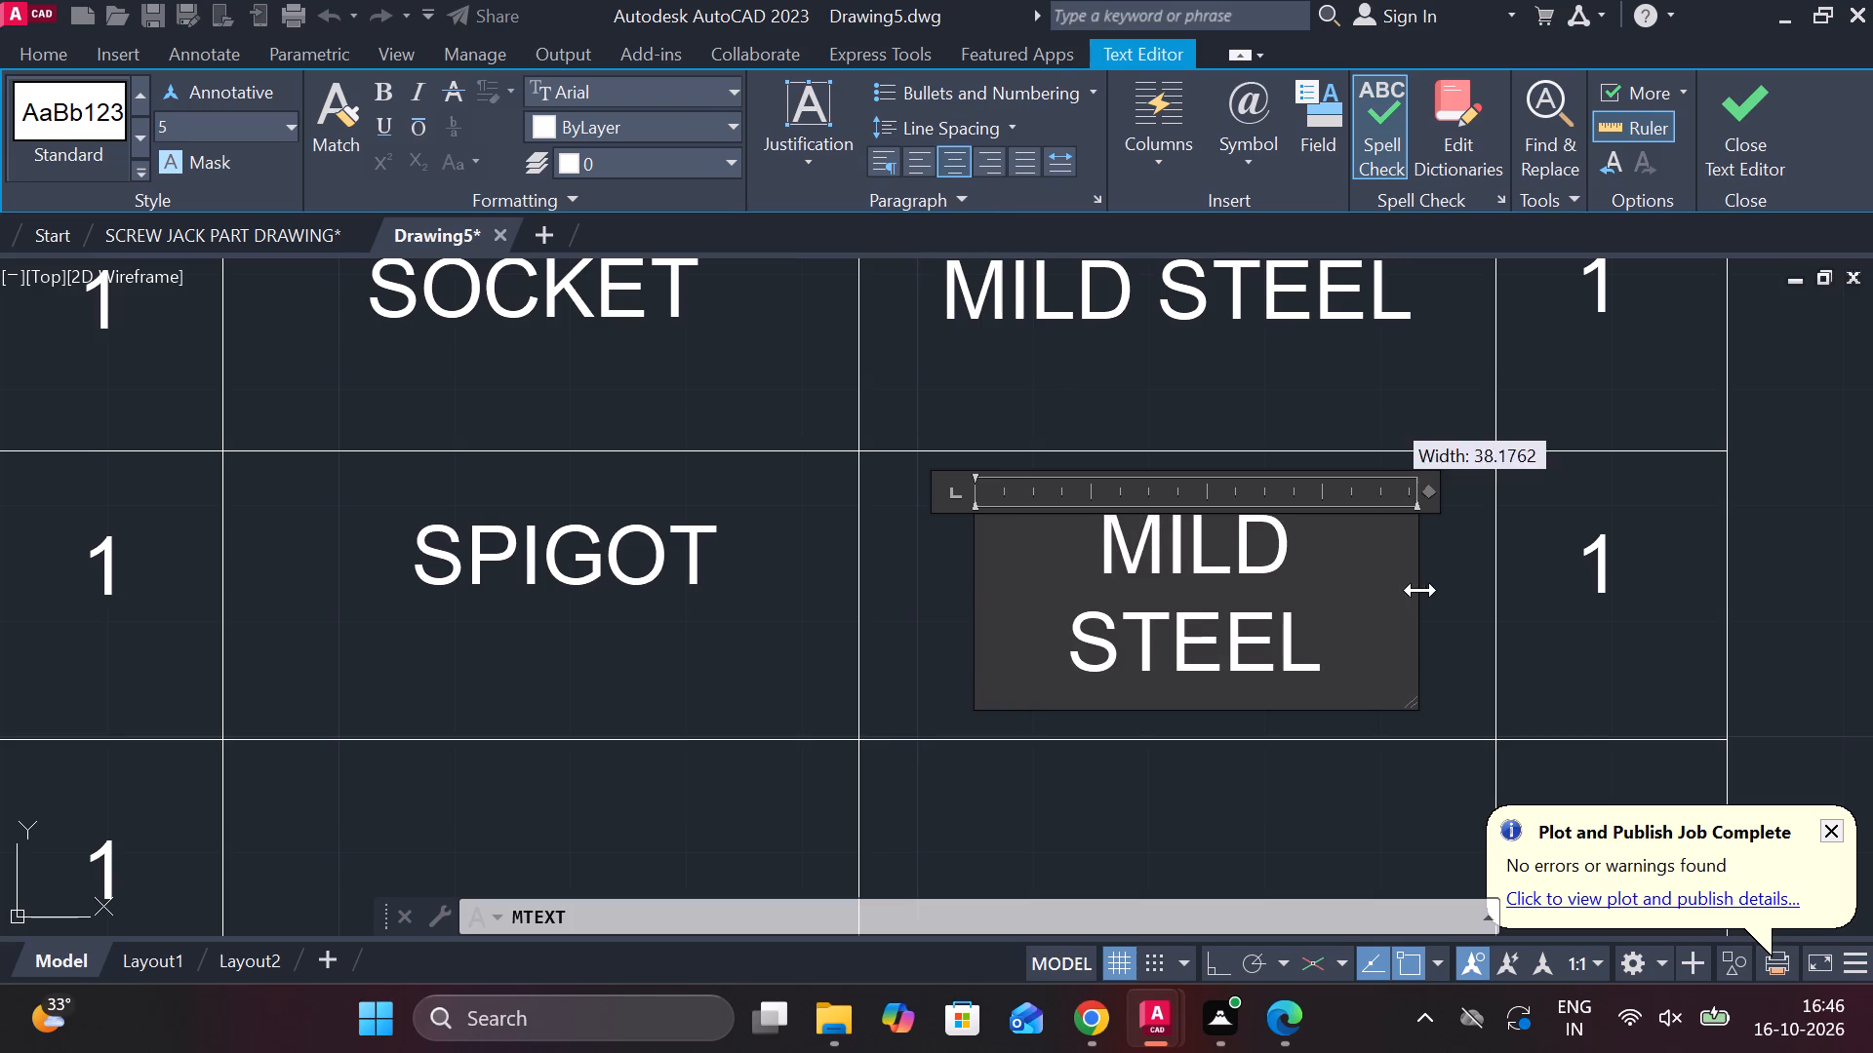
pyautogui.moveTo(1420, 590); pyautogui.dragTo(1450, 574)
pyautogui.click(1757, 120)
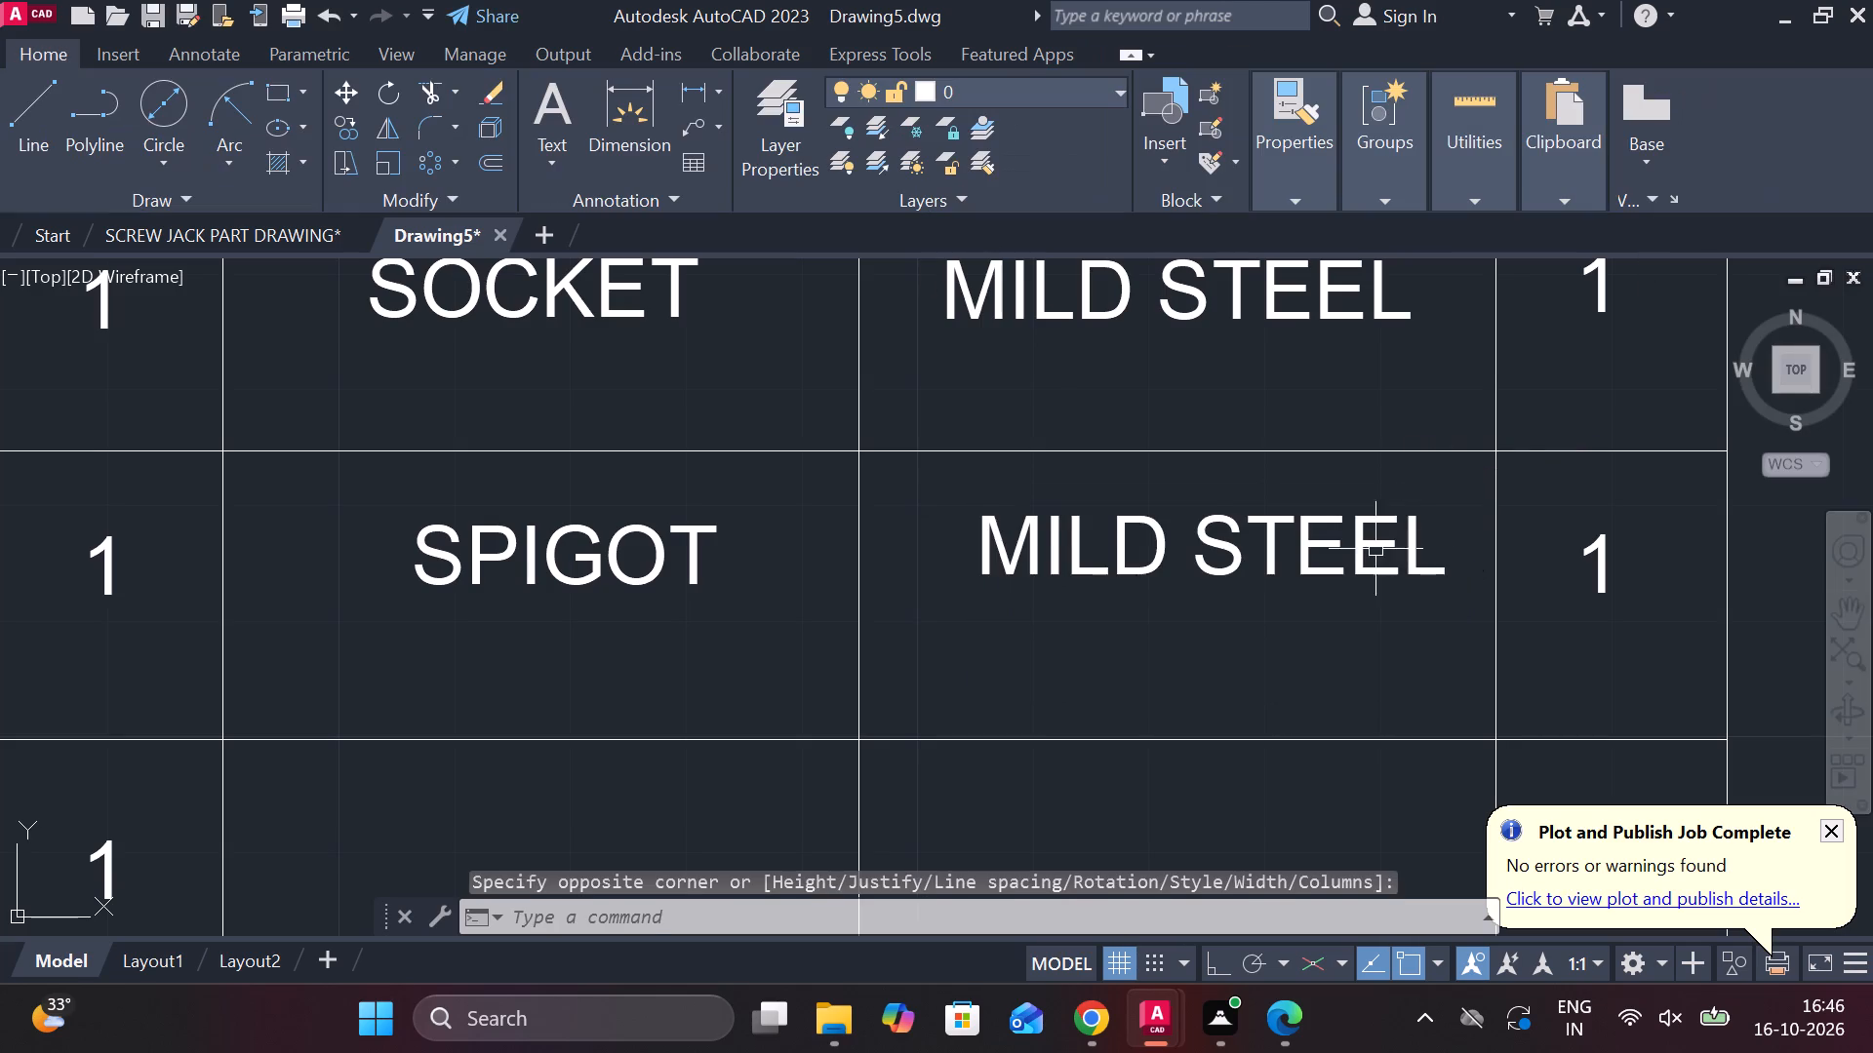
# Shift the second part row's "MILD STEEL" text slightly left to sit under the "MILD STEEL" entry above it.
pyautogui.click(1352, 549)
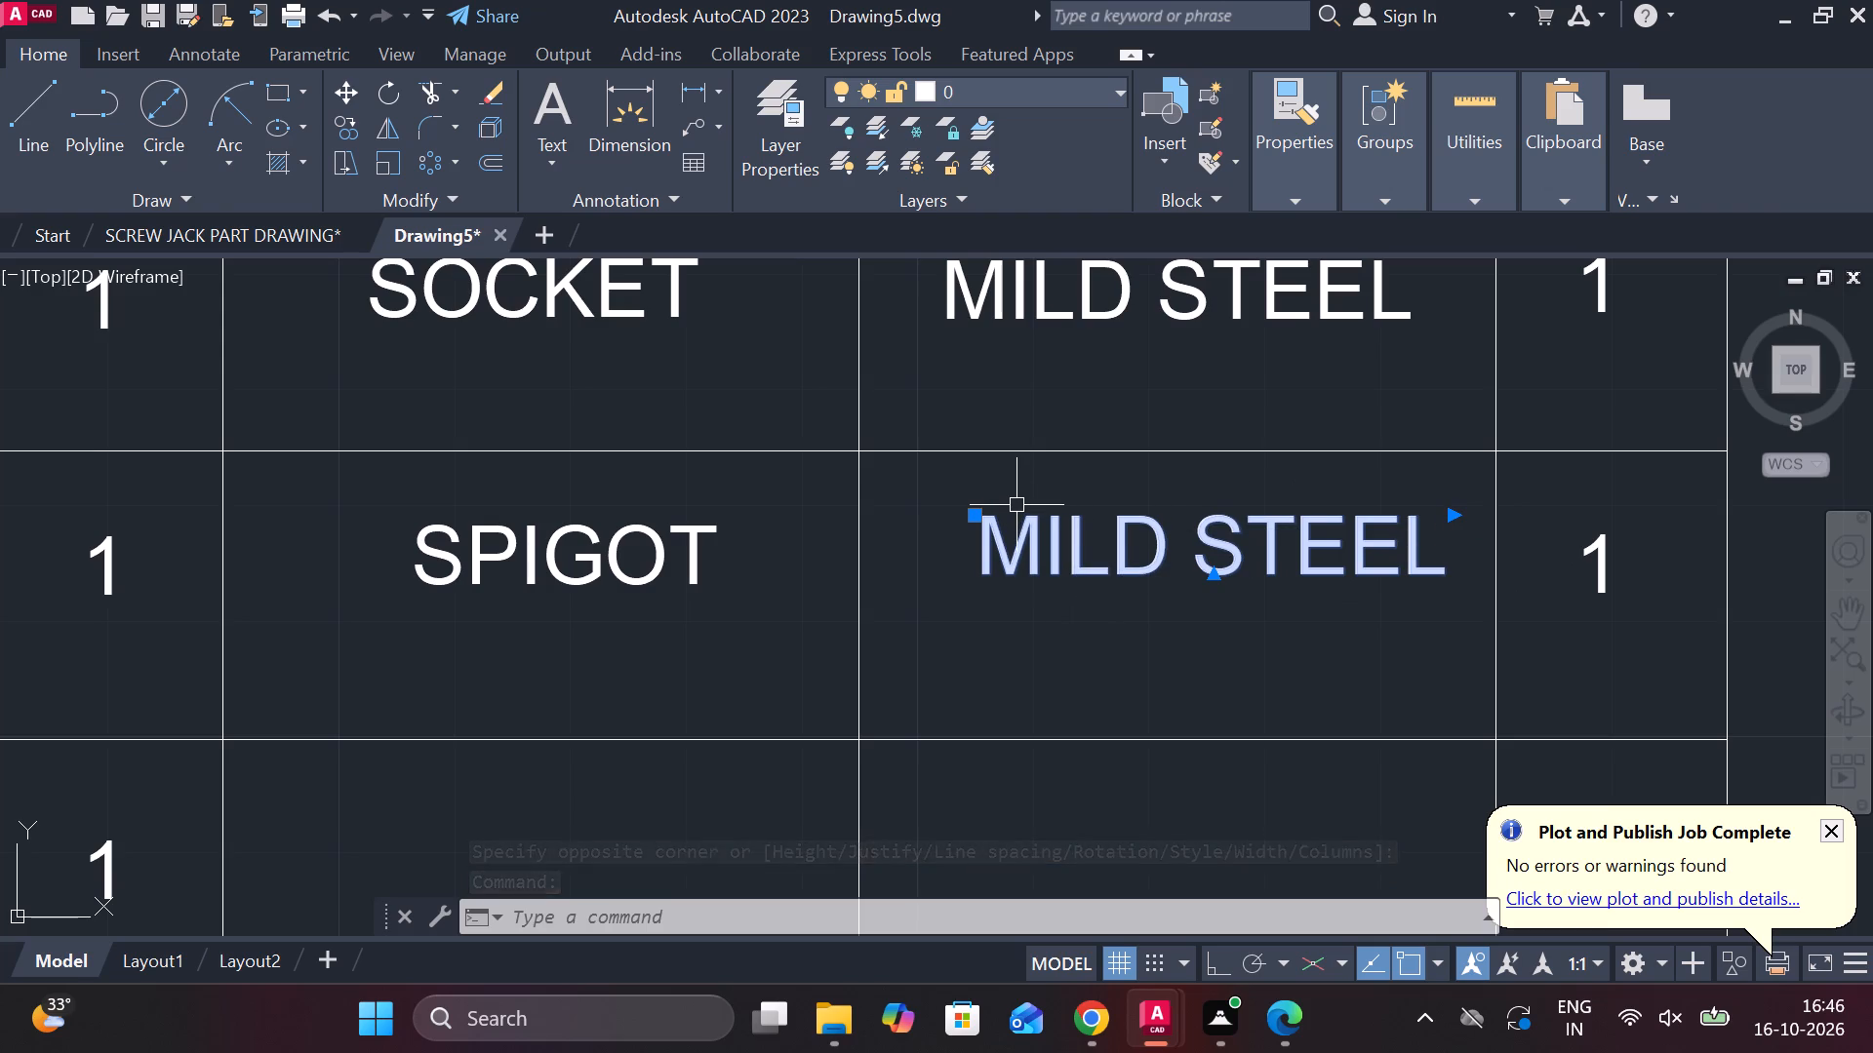
pyautogui.click(977, 520)
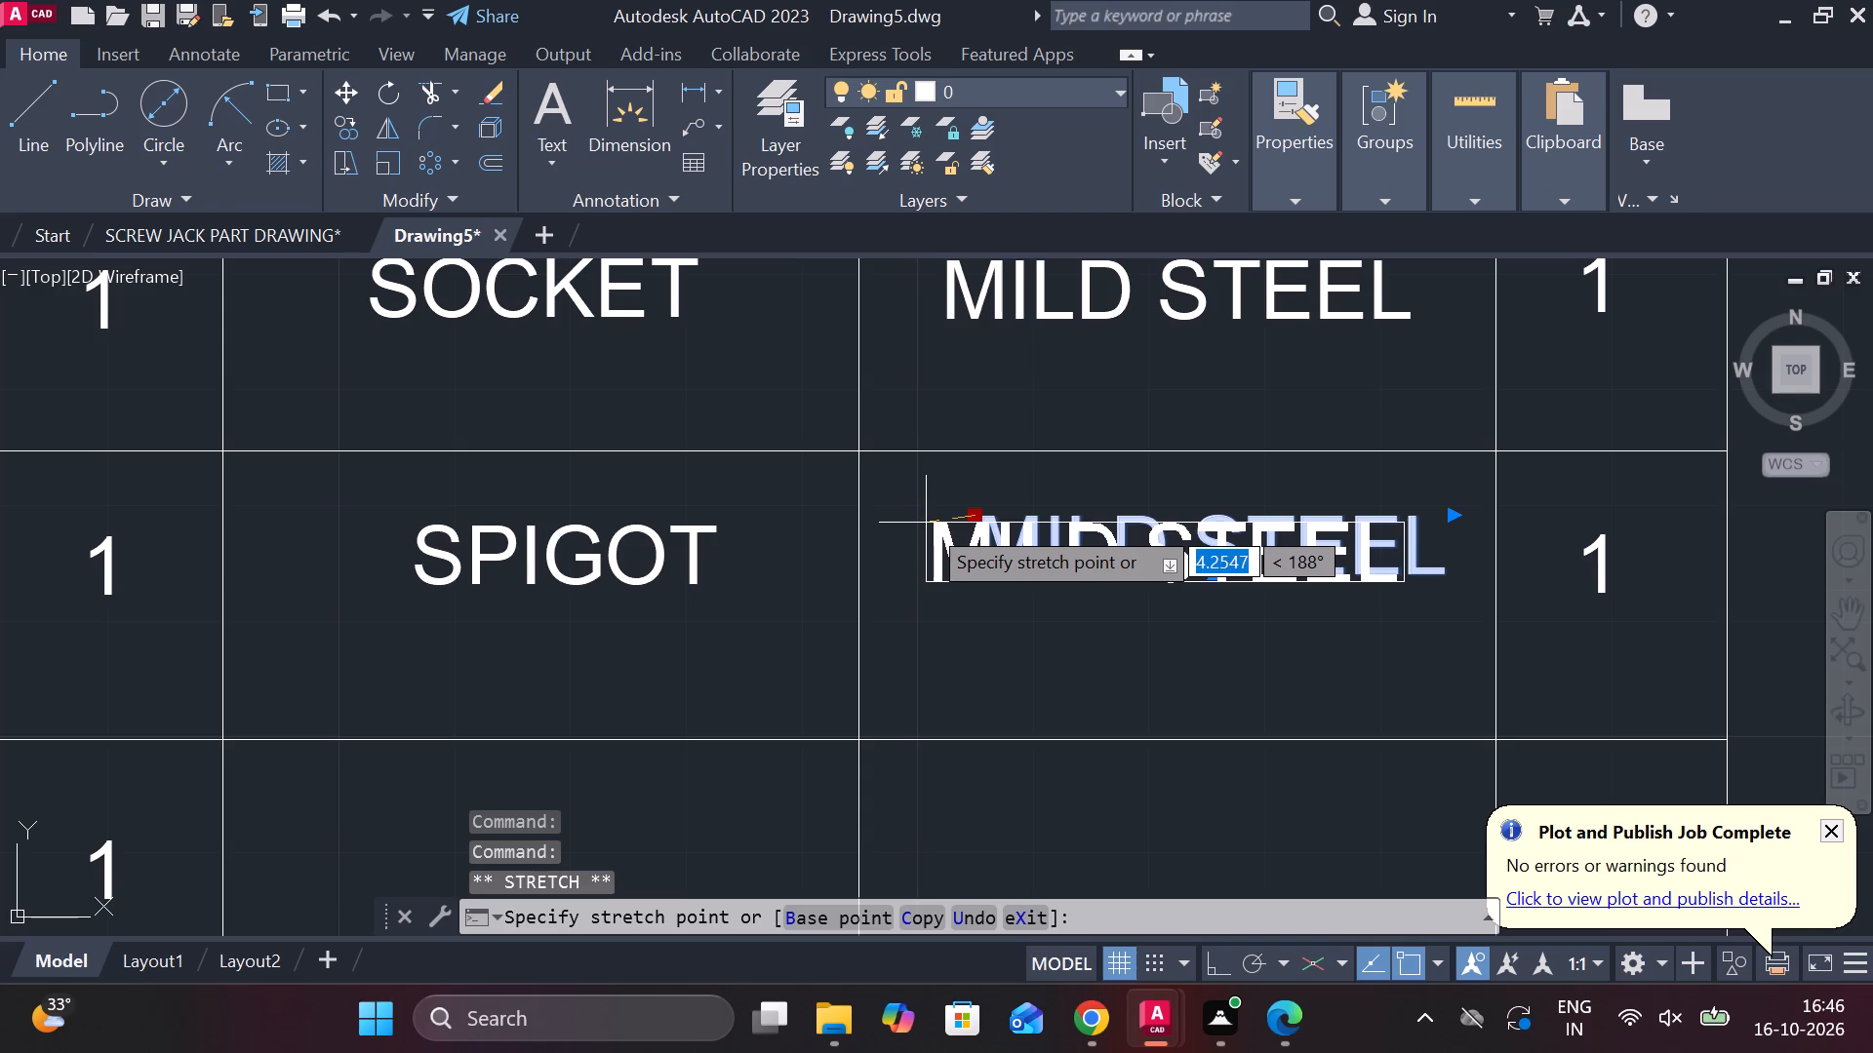
pyautogui.click(931, 523)
pyautogui.scroll(-2, 931, 523)
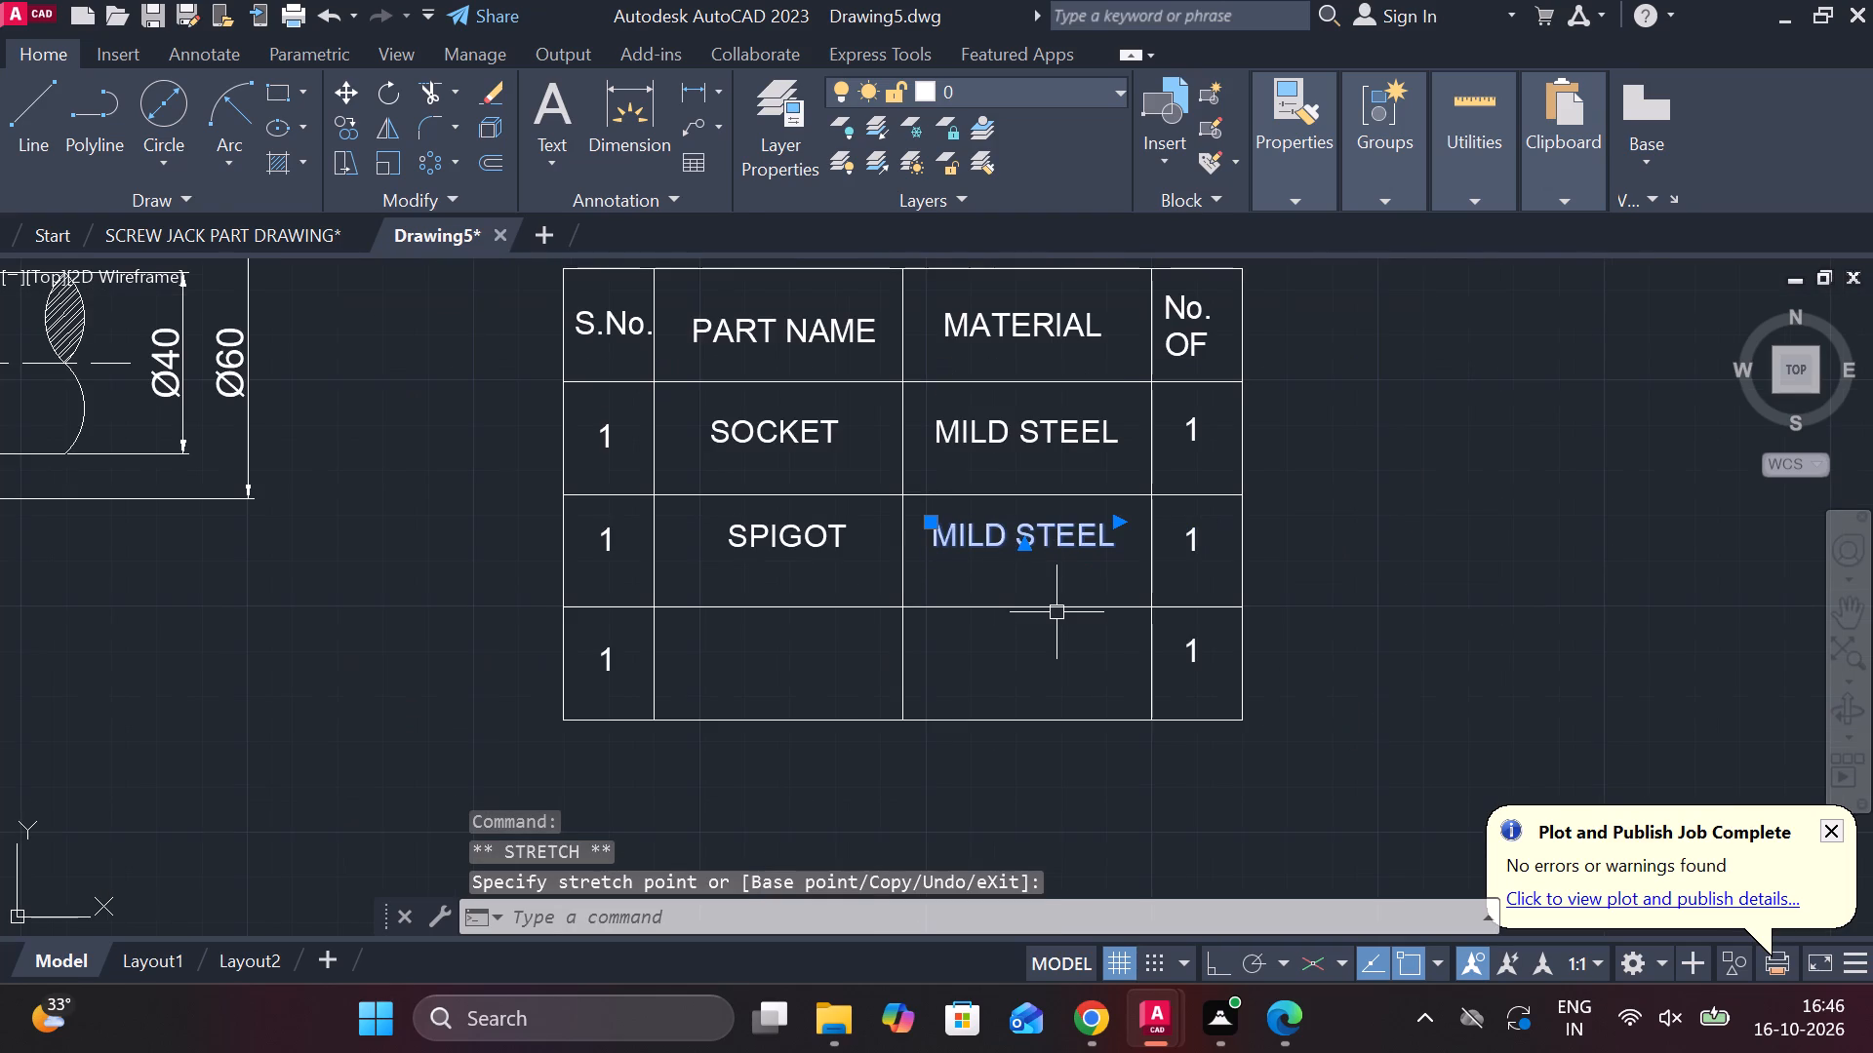
pyautogui.press('Escape')
pyautogui.scroll(2, 1003, 572)
pyautogui.click(939, 489)
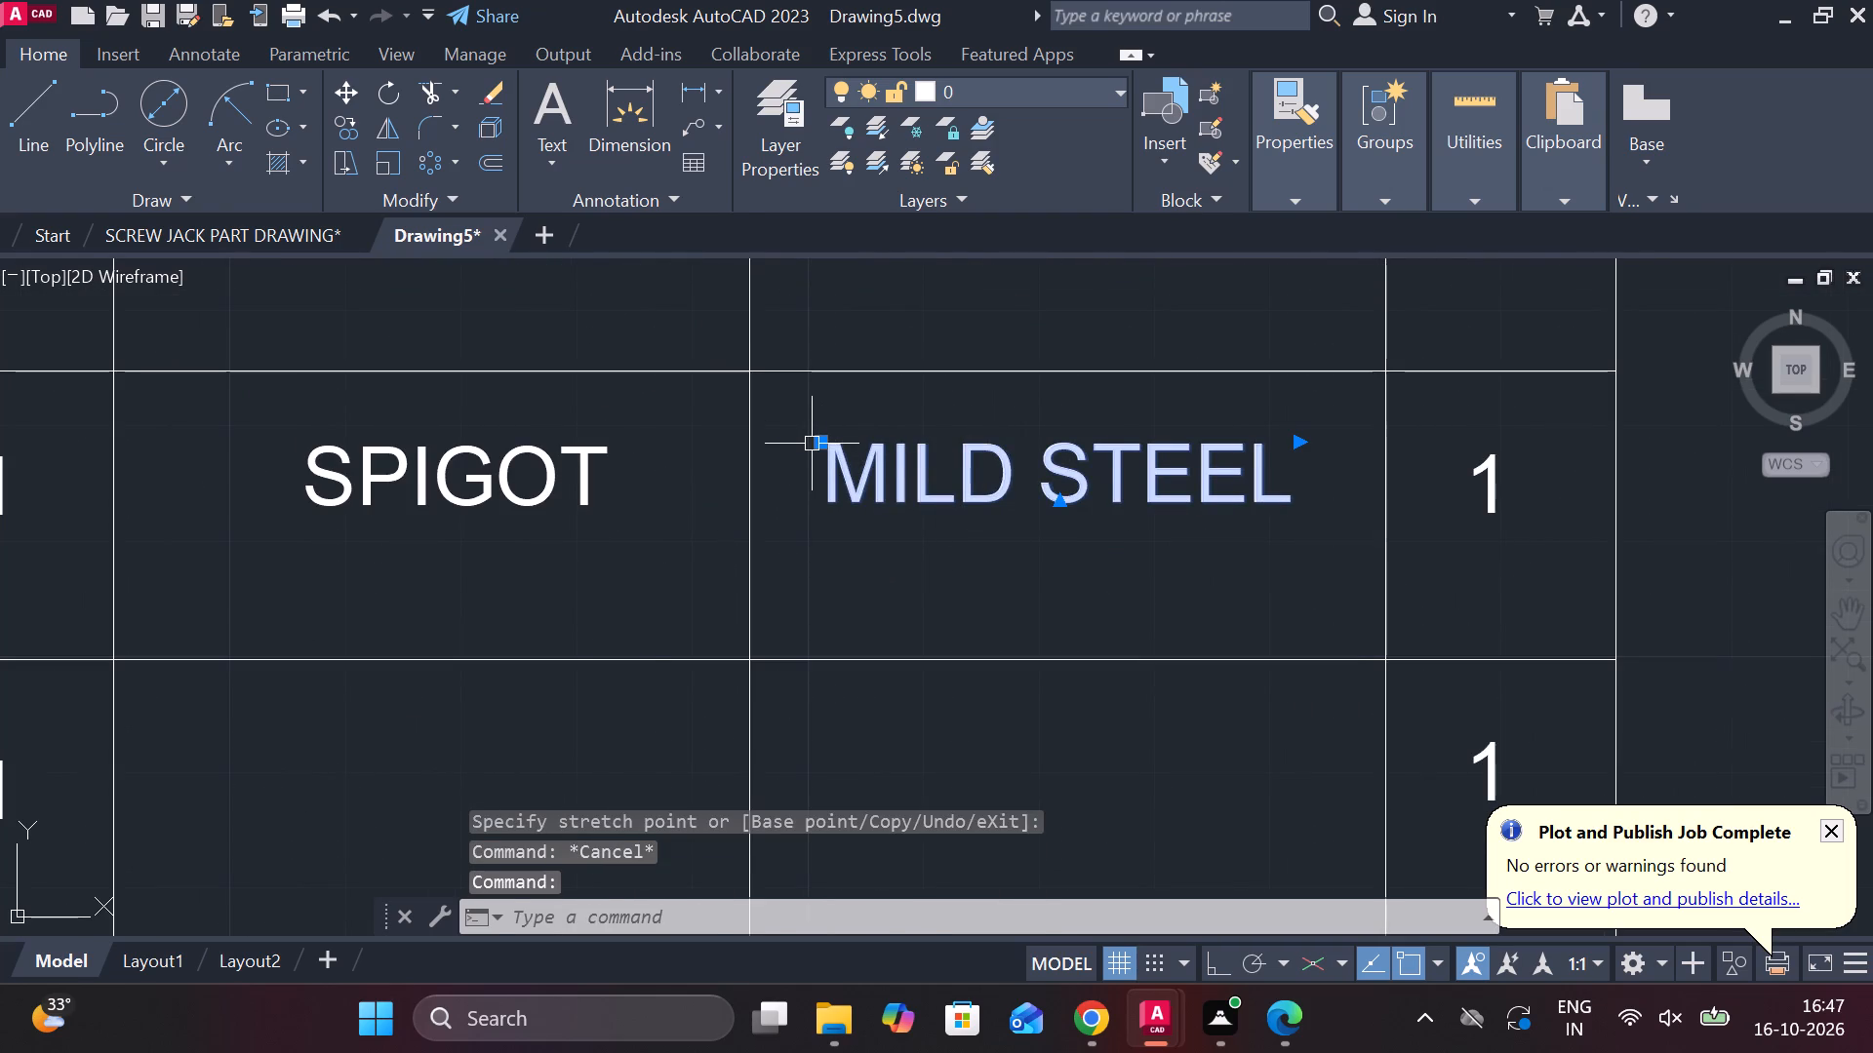
pyautogui.click(815, 444)
pyautogui.click(841, 447)
pyautogui.scroll(-3, 893, 478)
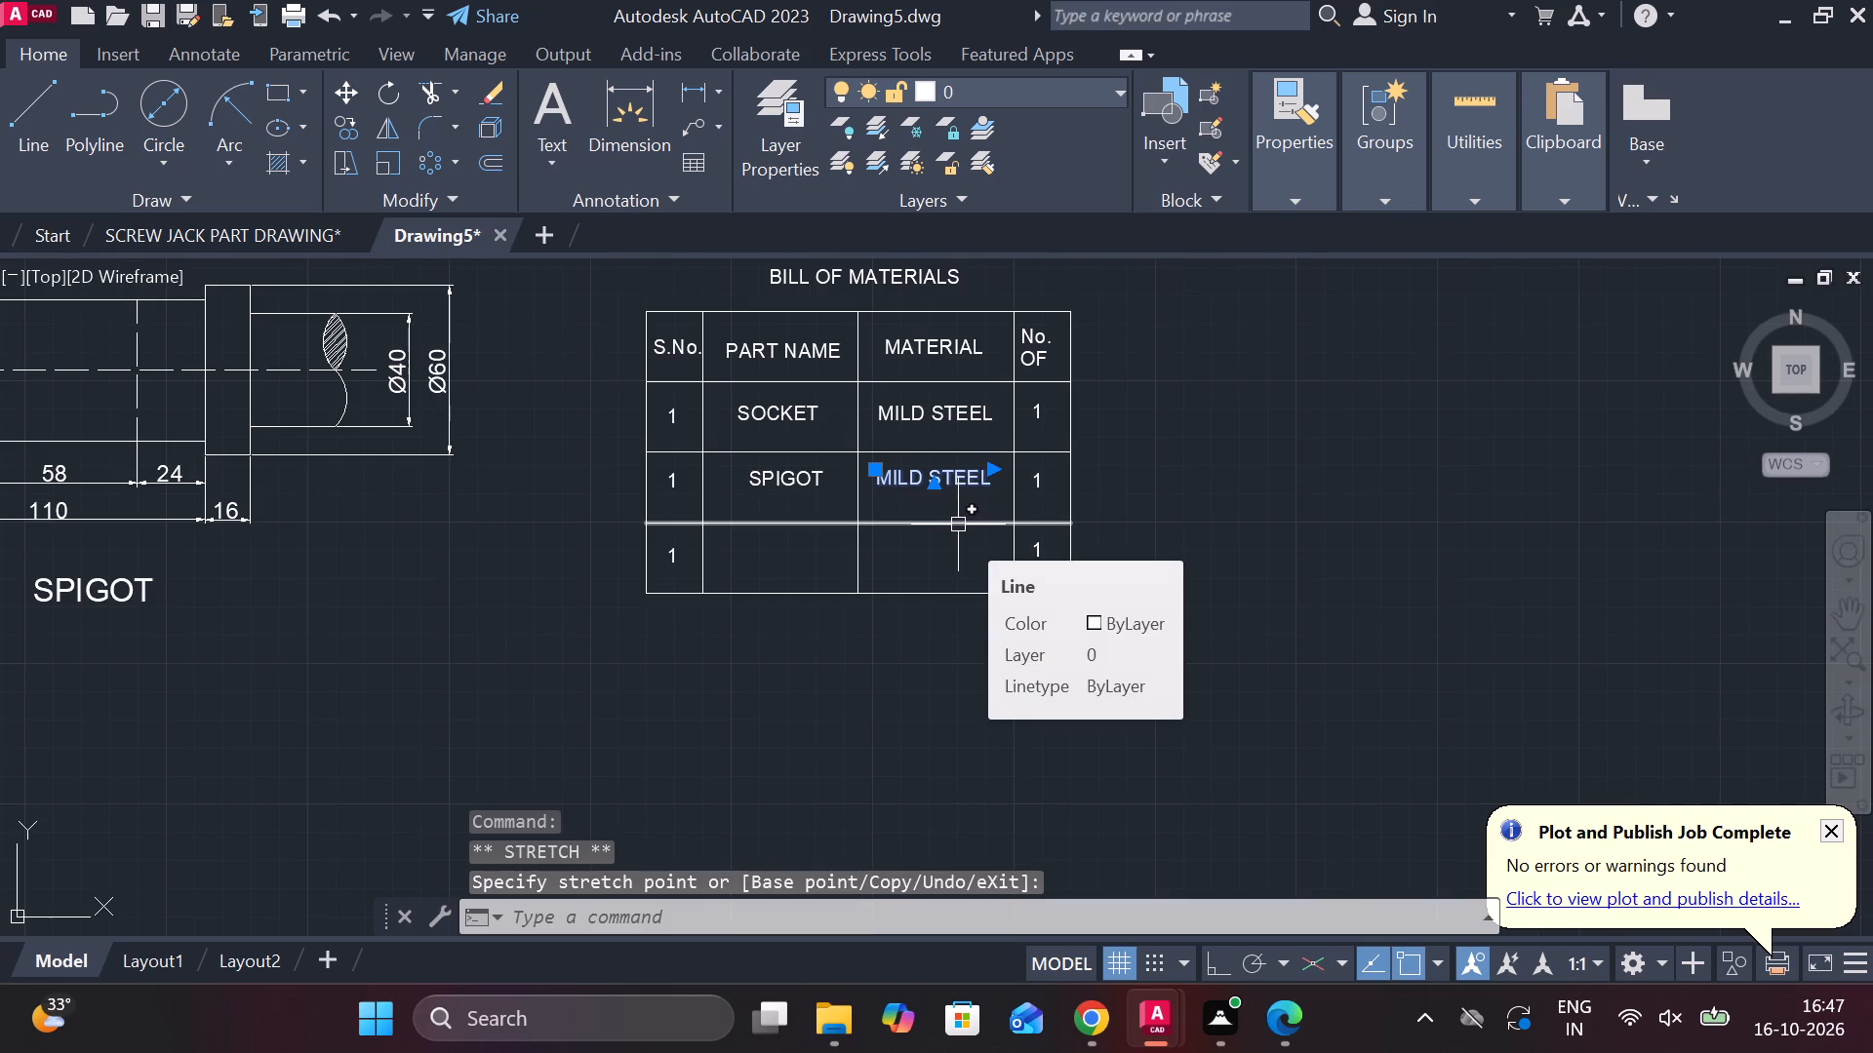
pyautogui.press('Escape')
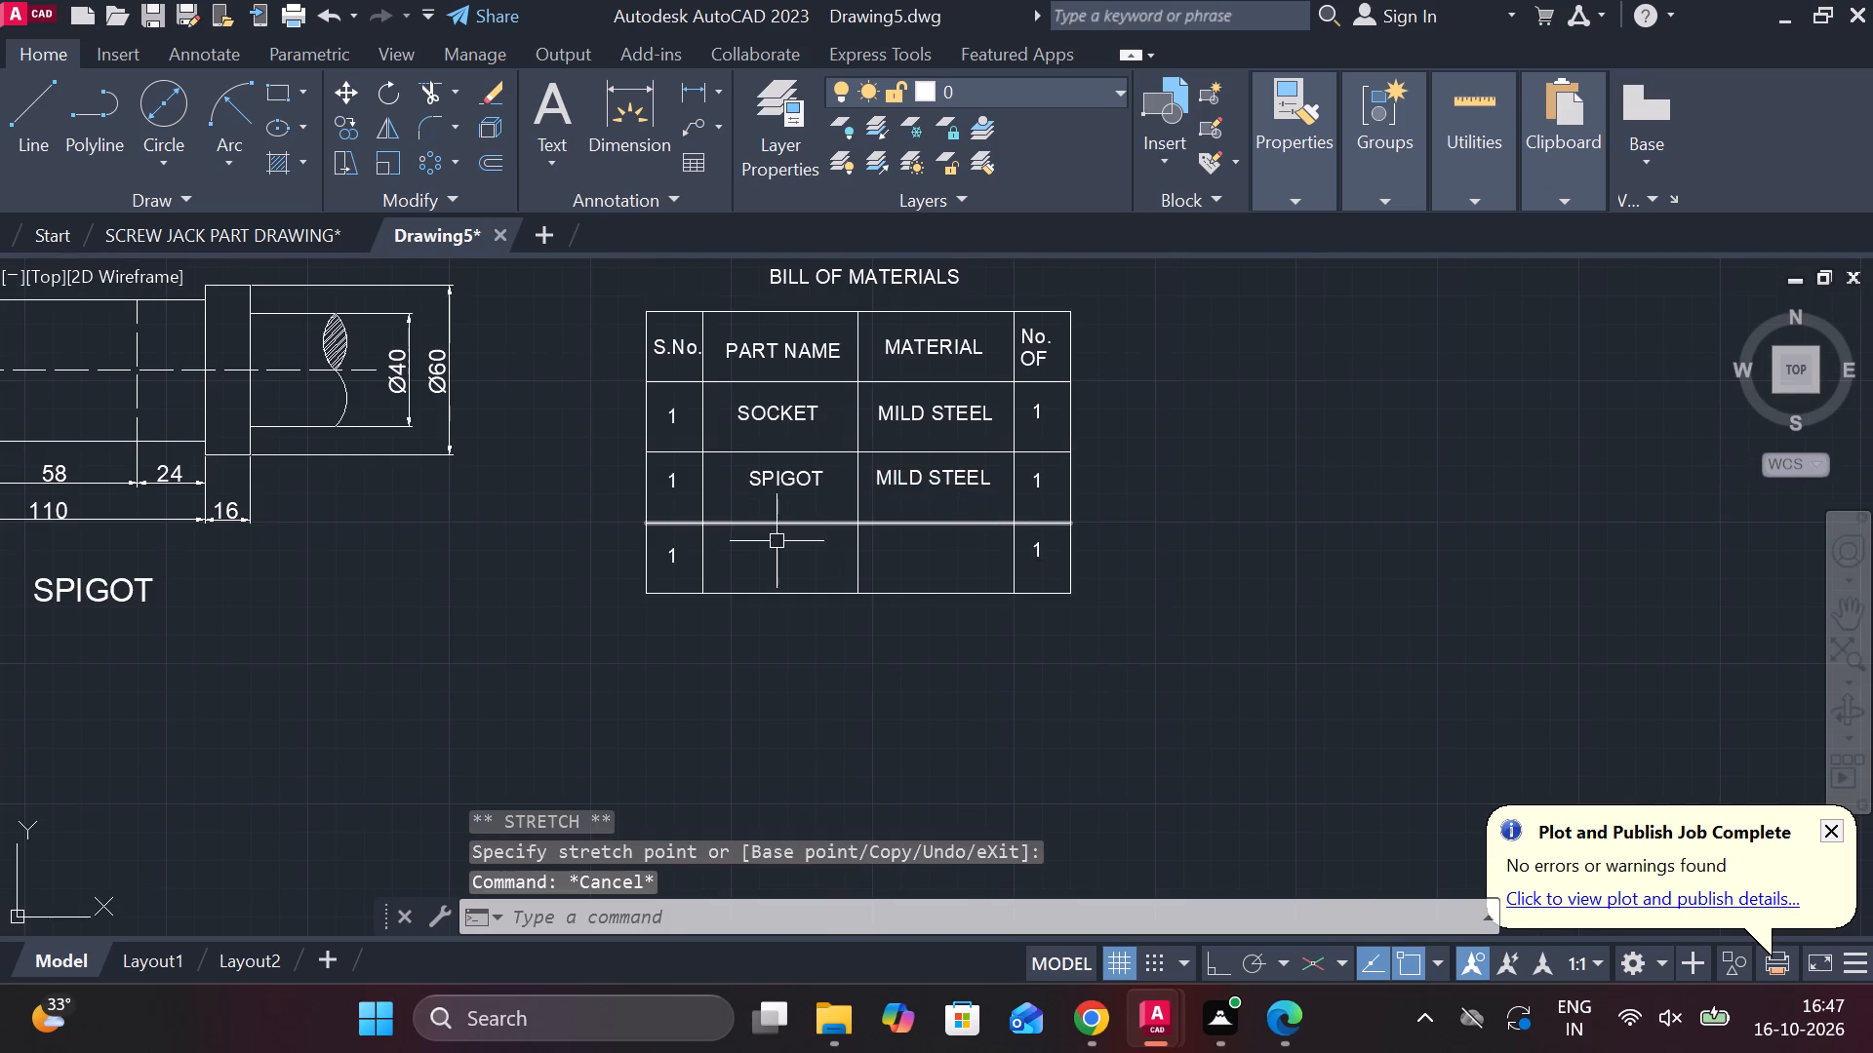
# Nudge the "SPIGOT" text in the second part row slightly left to centre it in the PART NAME cell.
pyautogui.moveTo(773, 546); pyautogui.dragTo(786, 546, button='middle')
pyautogui.scroll(1, 780, 546)
pyautogui.moveTo(786, 546); pyautogui.dragTo(876, 553, button='middle')
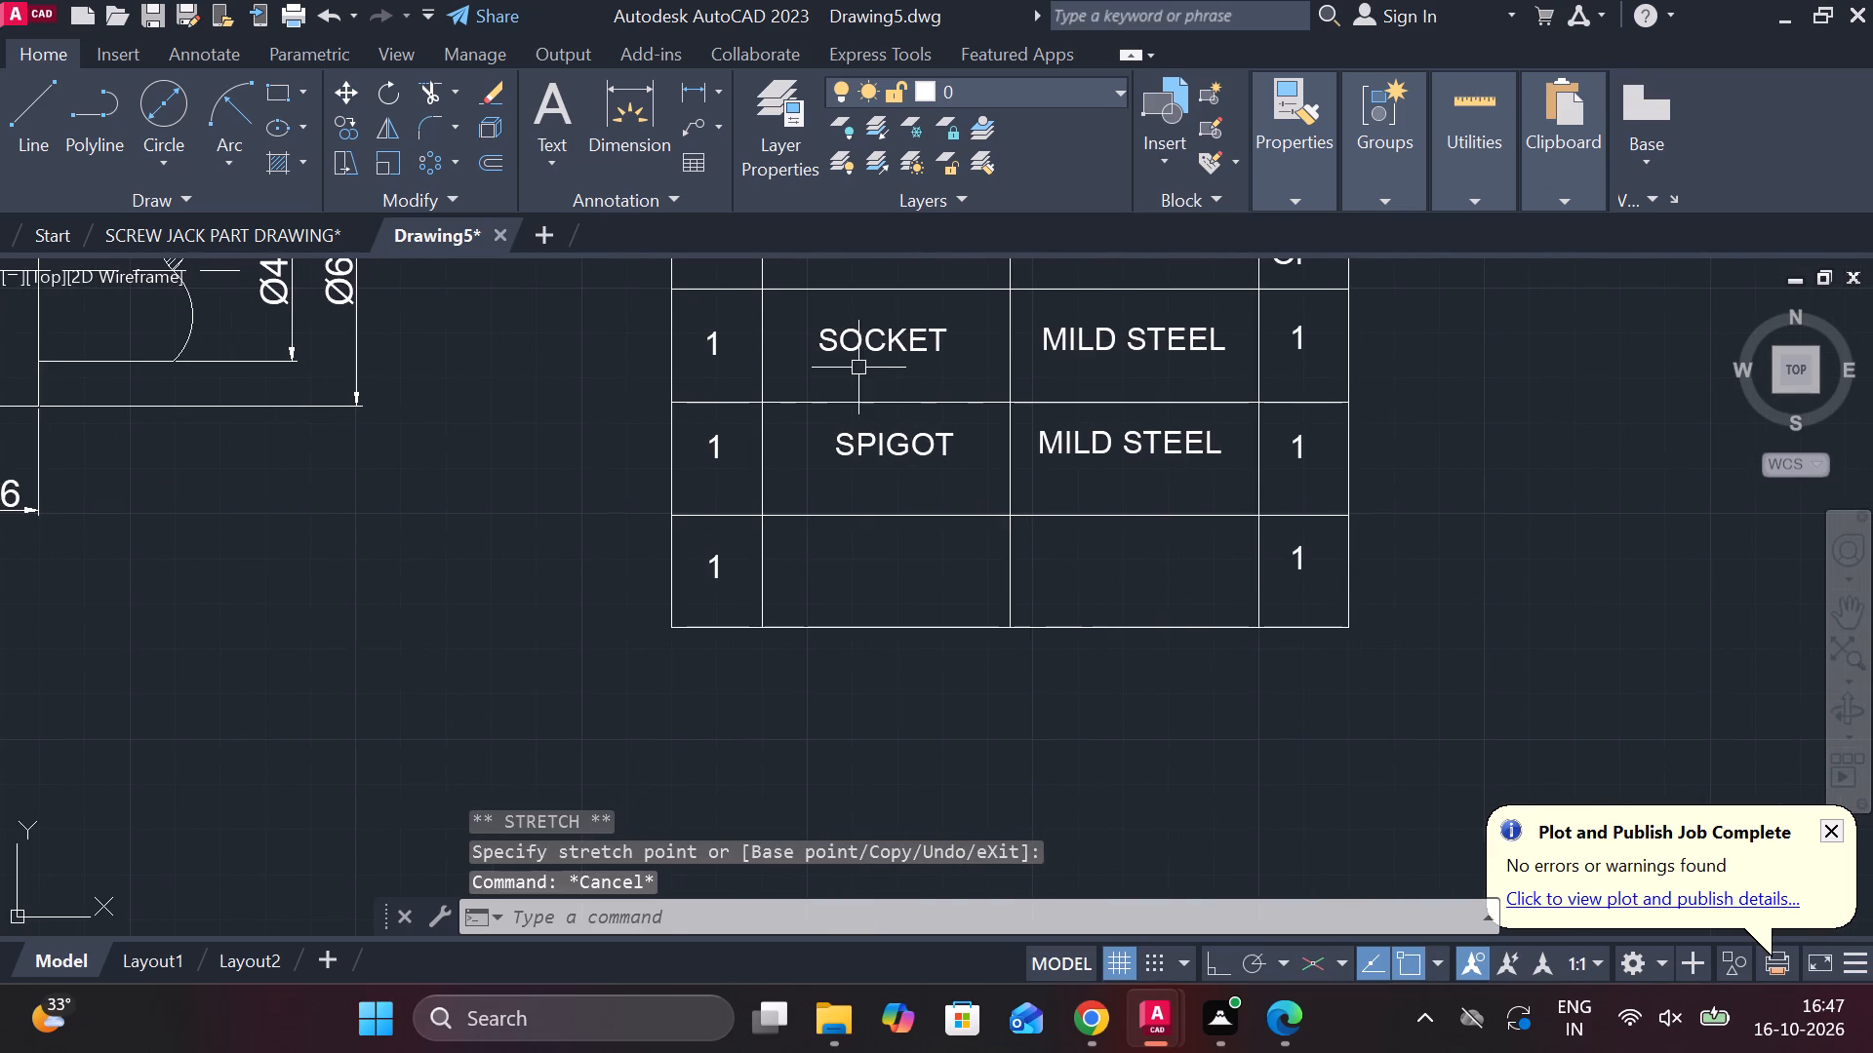
pyautogui.scroll(2, 871, 439)
pyautogui.click(871, 439)
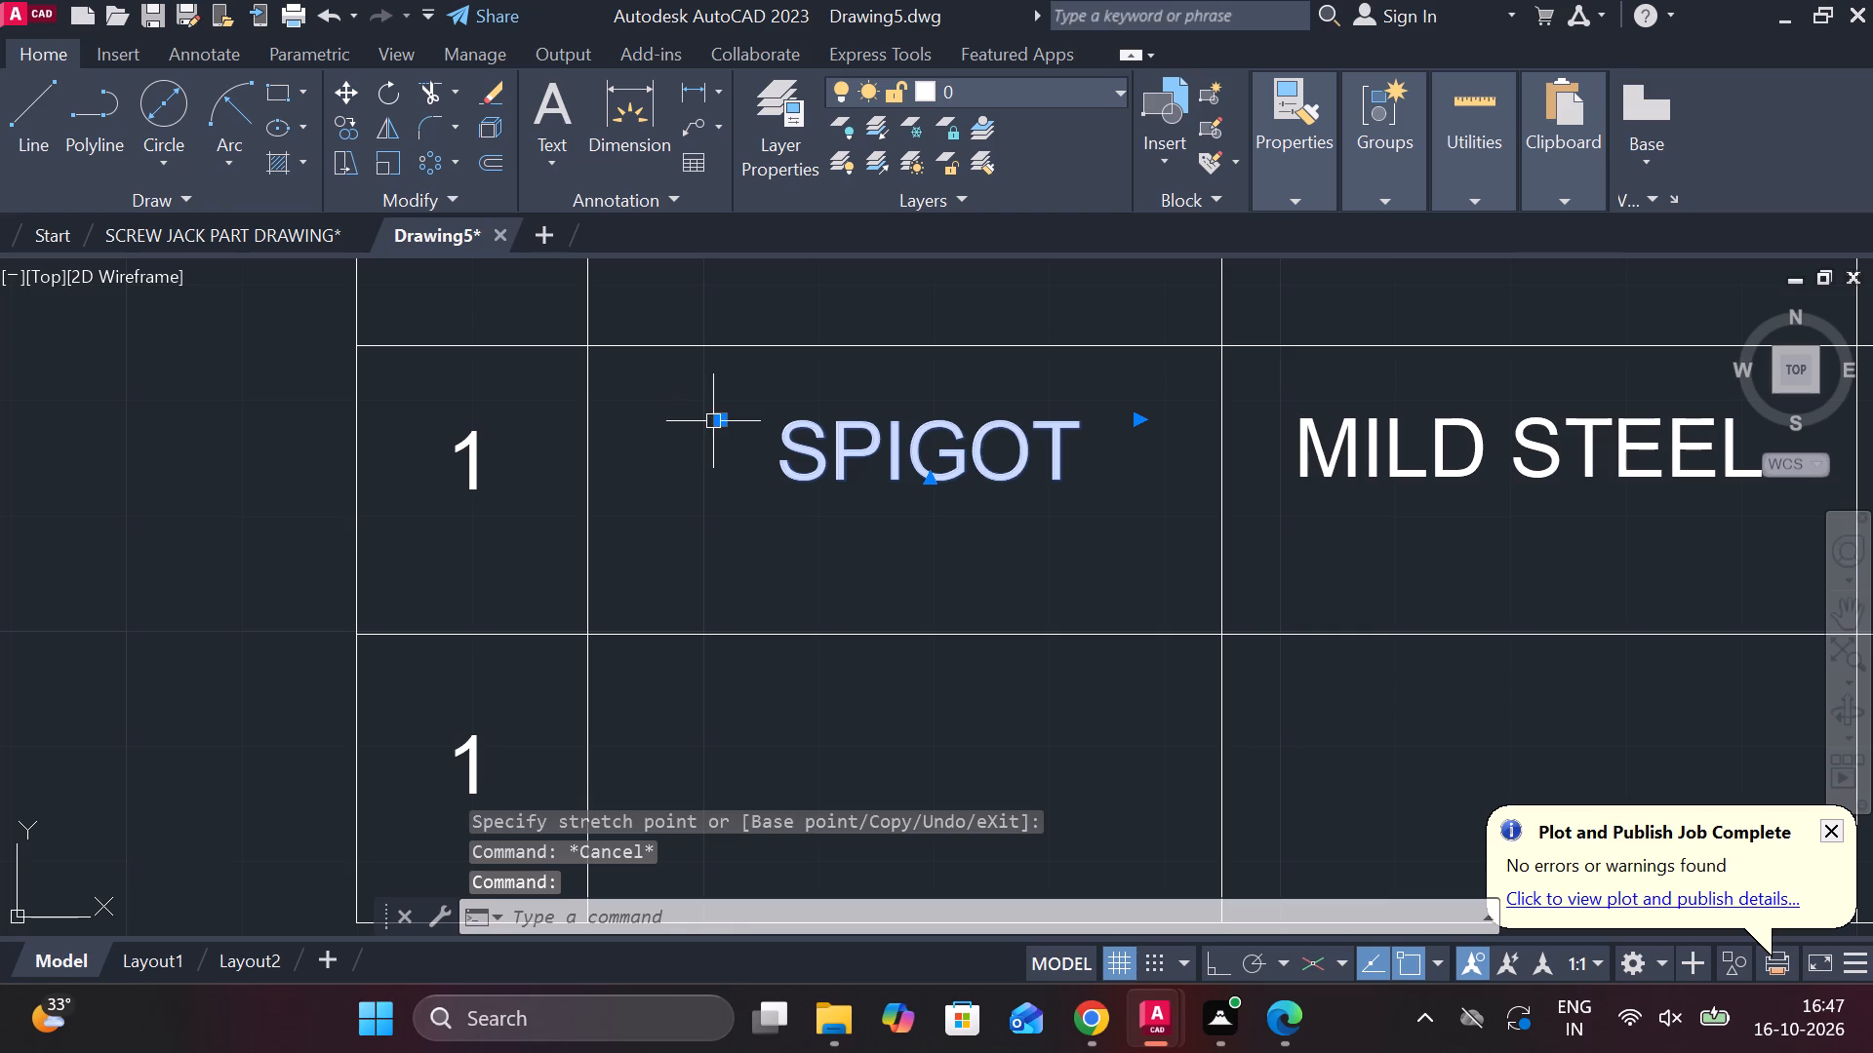
pyautogui.click(720, 421)
pyautogui.click(704, 421)
pyautogui.scroll(-3, 737, 424)
pyautogui.press('Escape')
# Add centre-aligned multiline text "COTTER" with height 5 in the third part row's PART NAME cell.
pyautogui.press('space')
pyautogui.scroll(2, 793, 513)
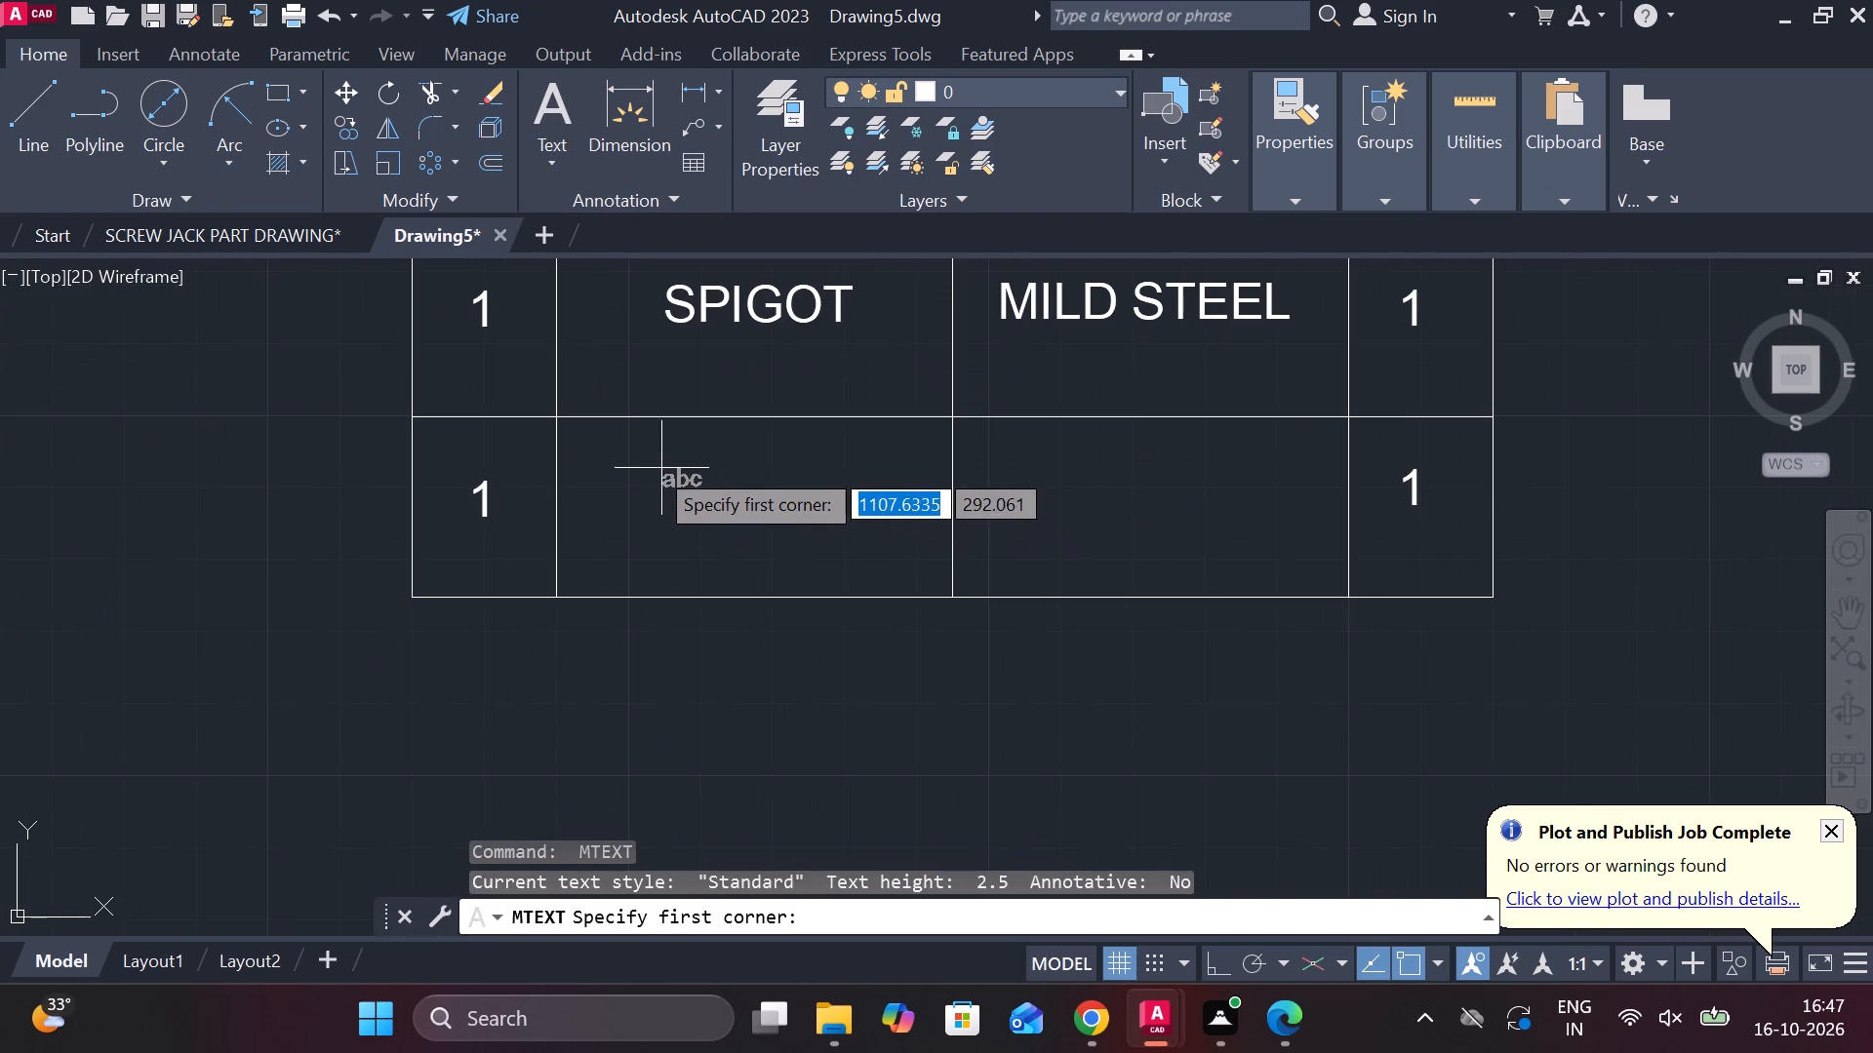
pyautogui.click(632, 463)
pyautogui.click(894, 553)
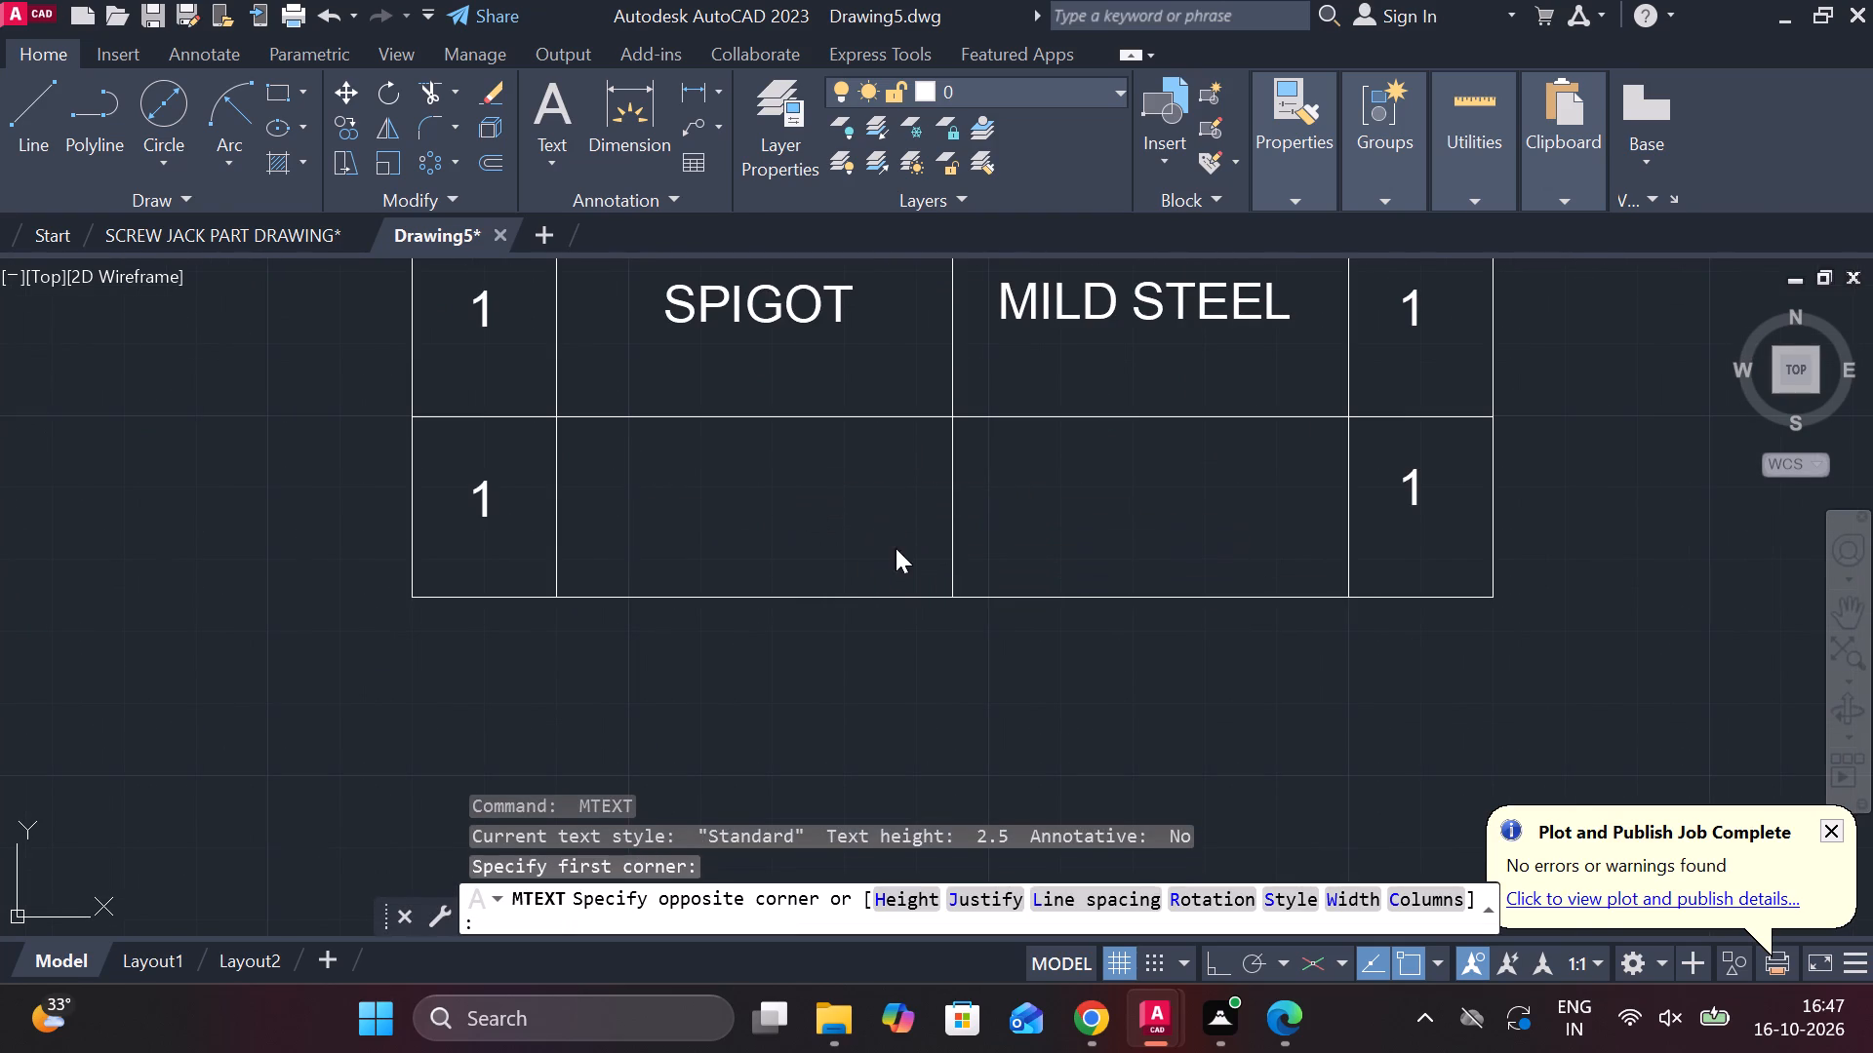
pyautogui.click(294, 130)
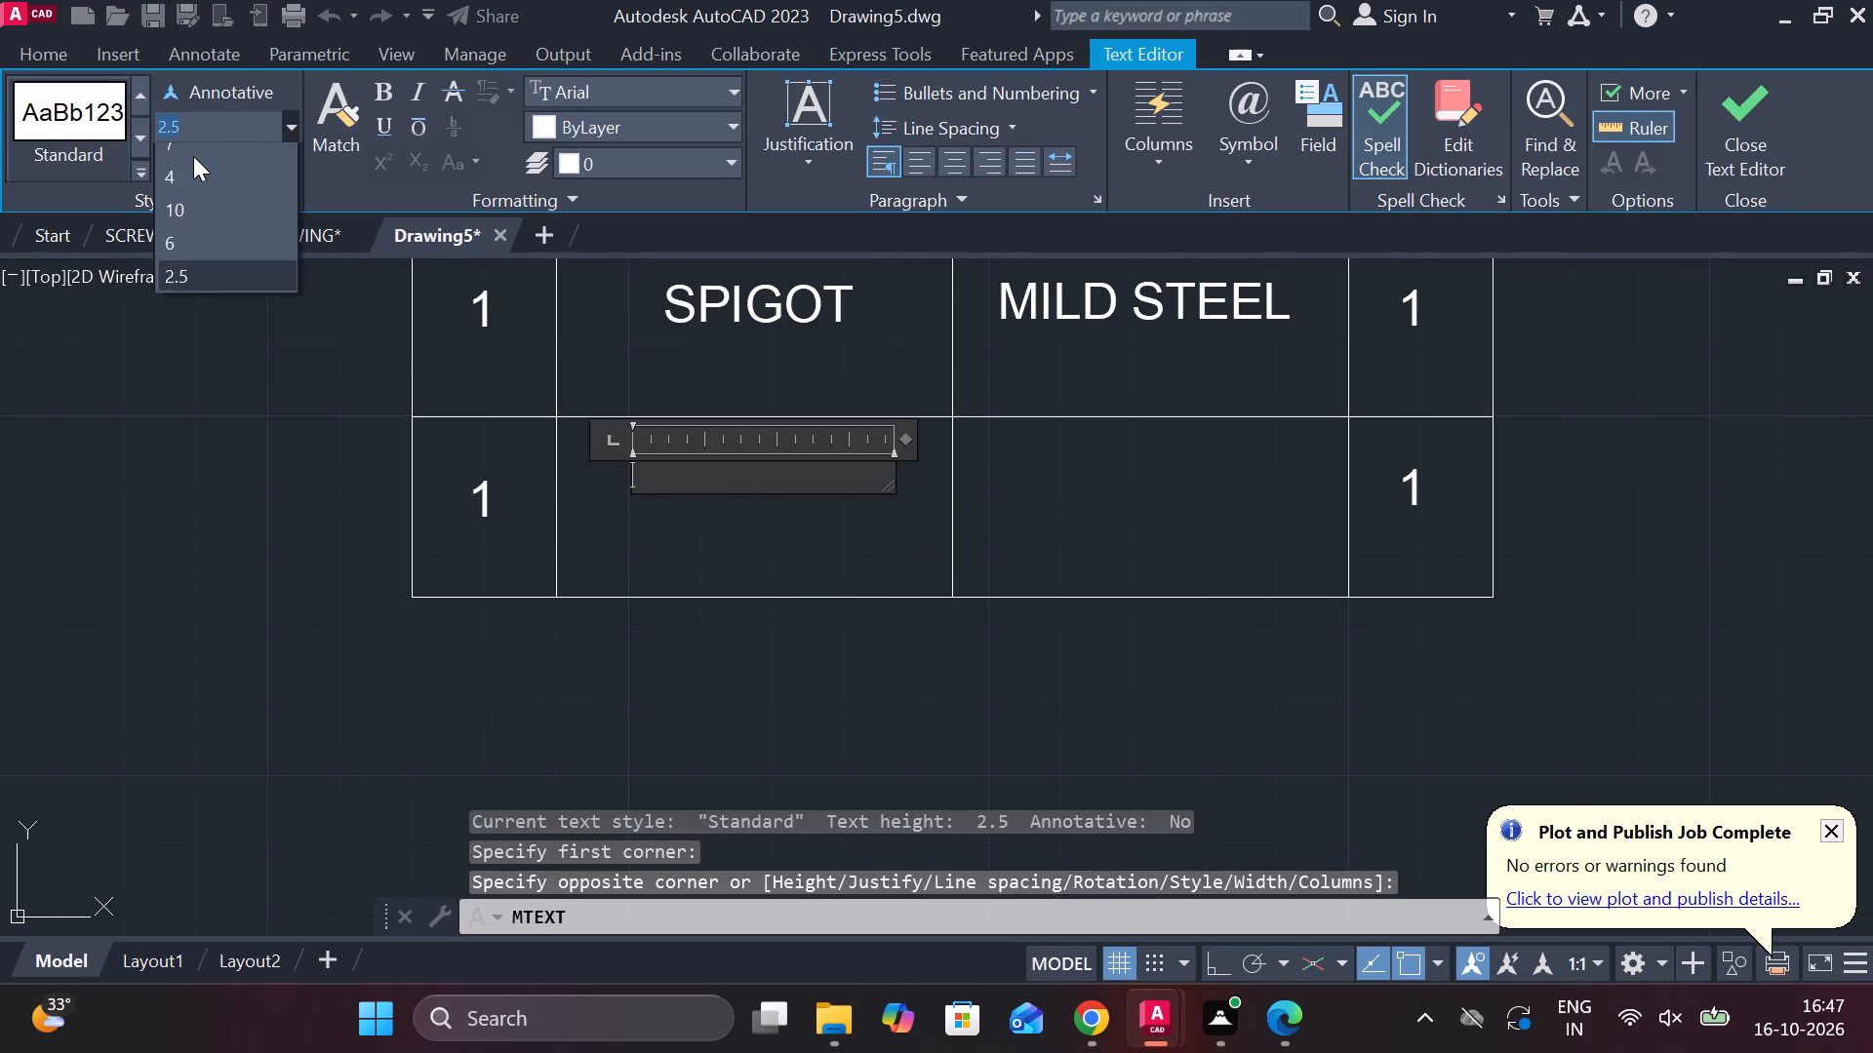
pyautogui.click(192, 201)
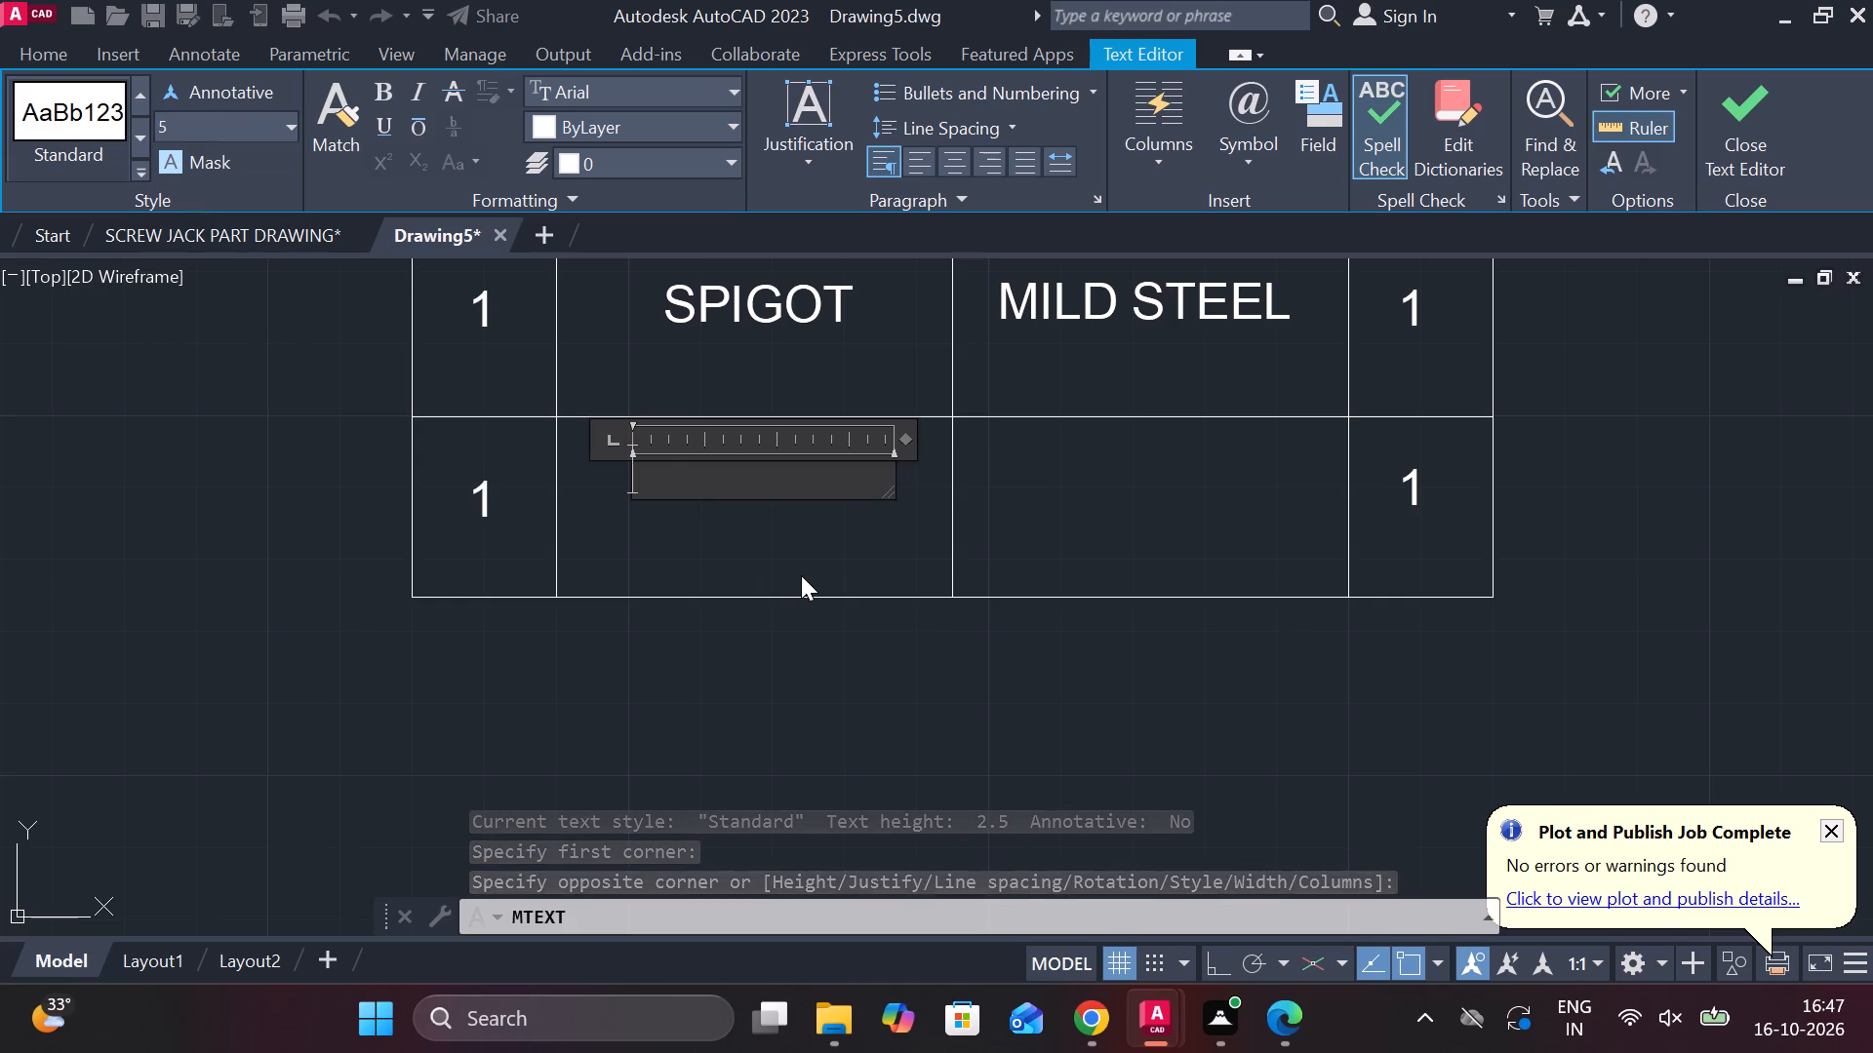
pyautogui.write('COTTER')
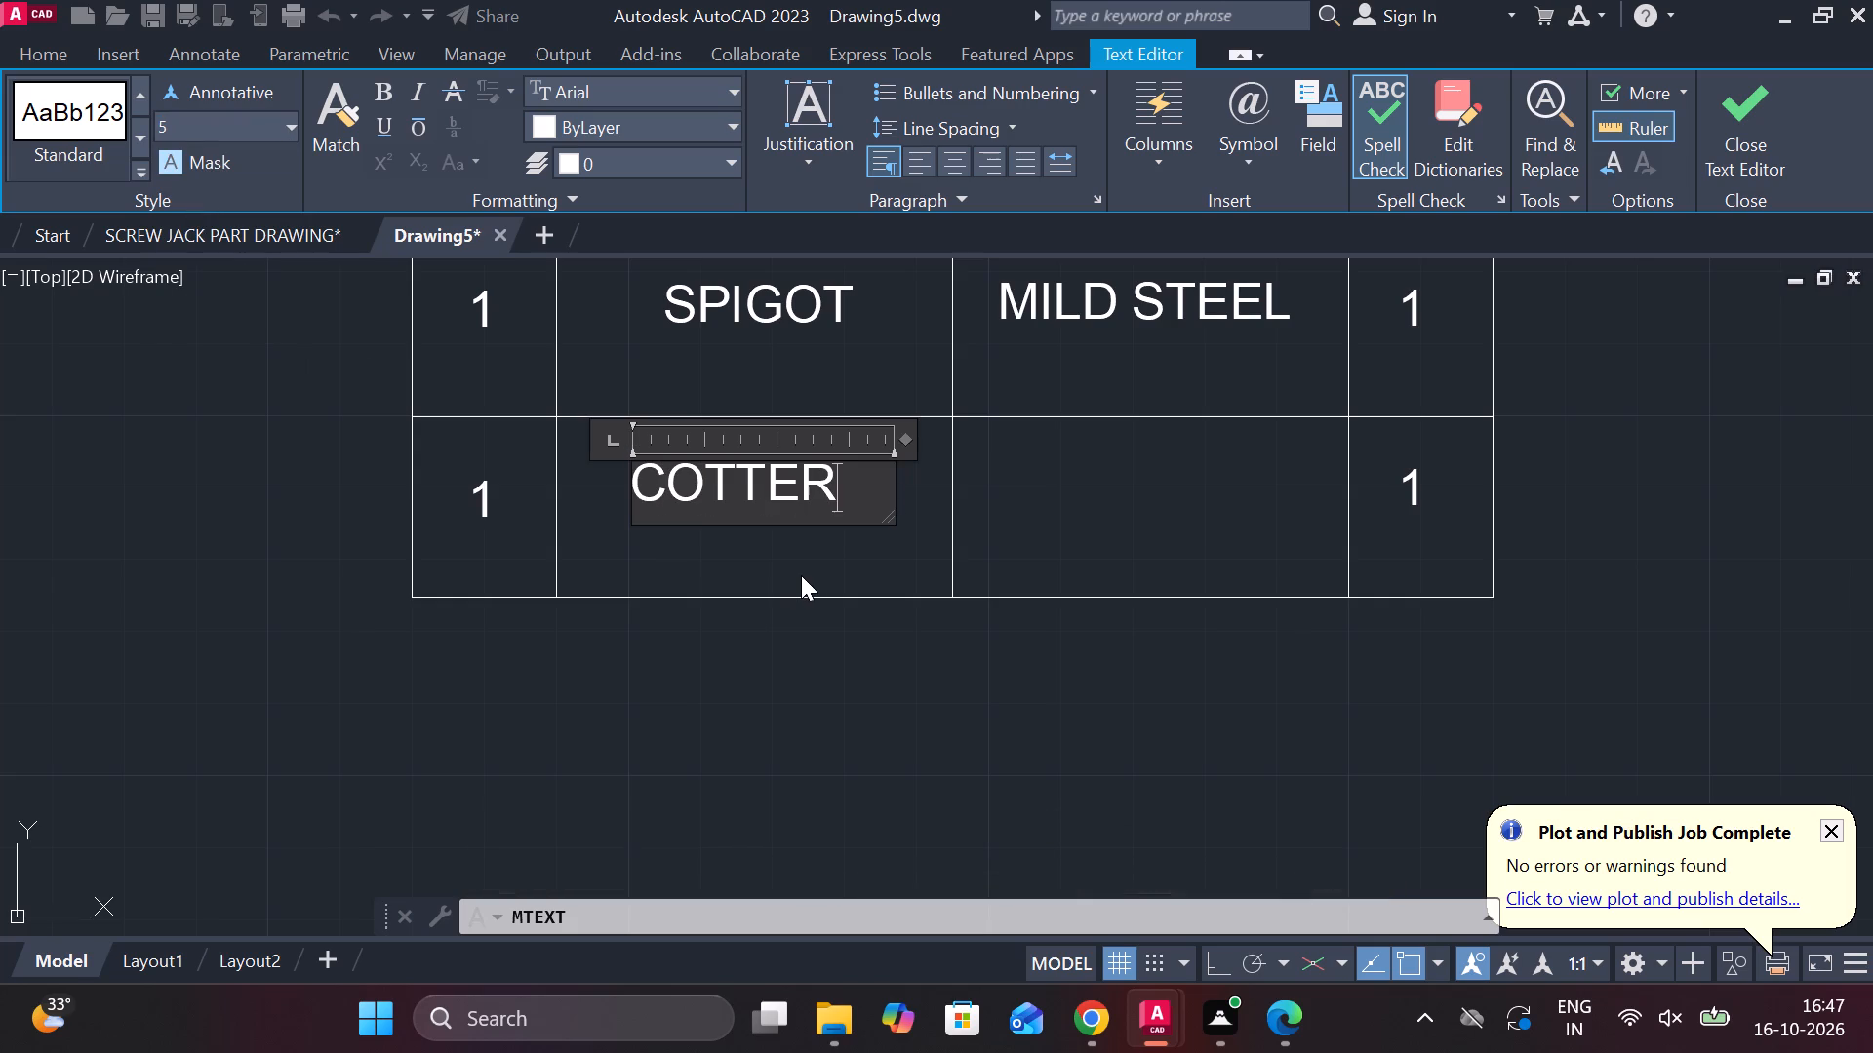
pyautogui.click(951, 174)
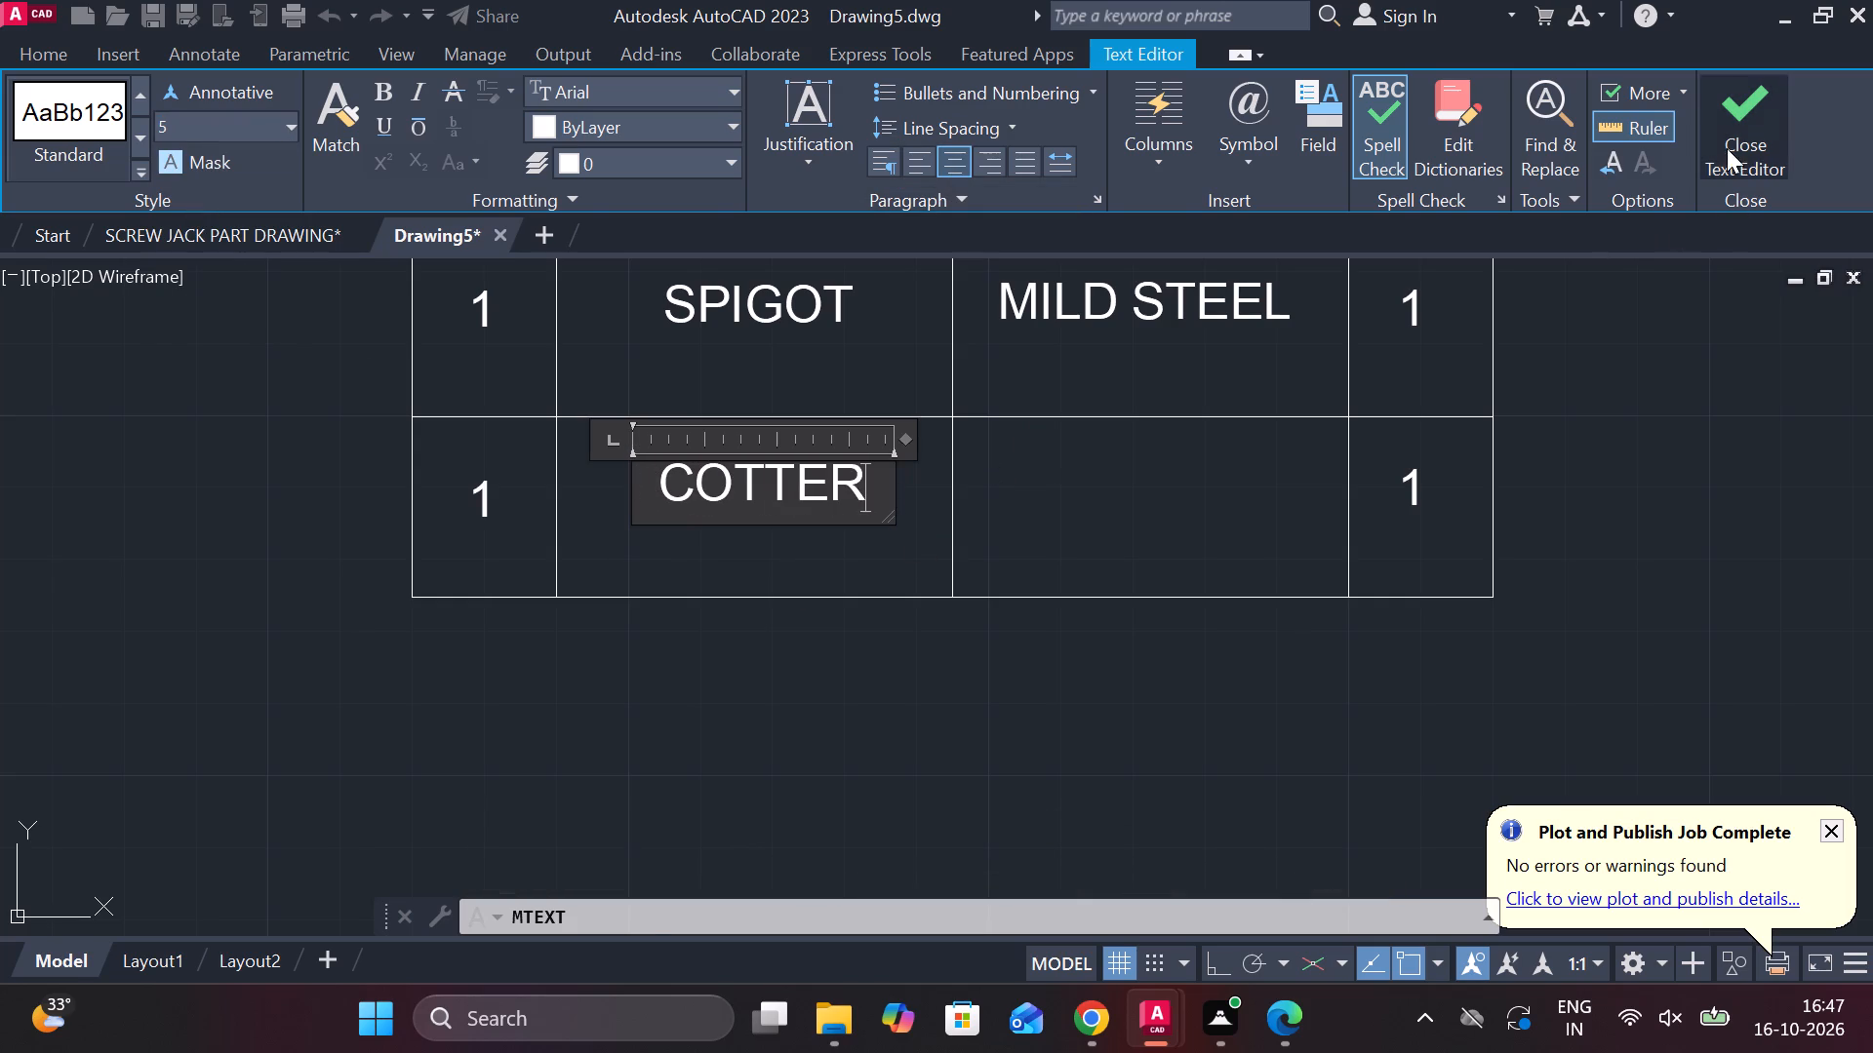
pyautogui.click(1727, 148)
# Add centre-aligned multiline text "STEEL" with height 5 in the third part row's MATERIAL cell.
pyautogui.press('space')
pyautogui.click(1016, 464)
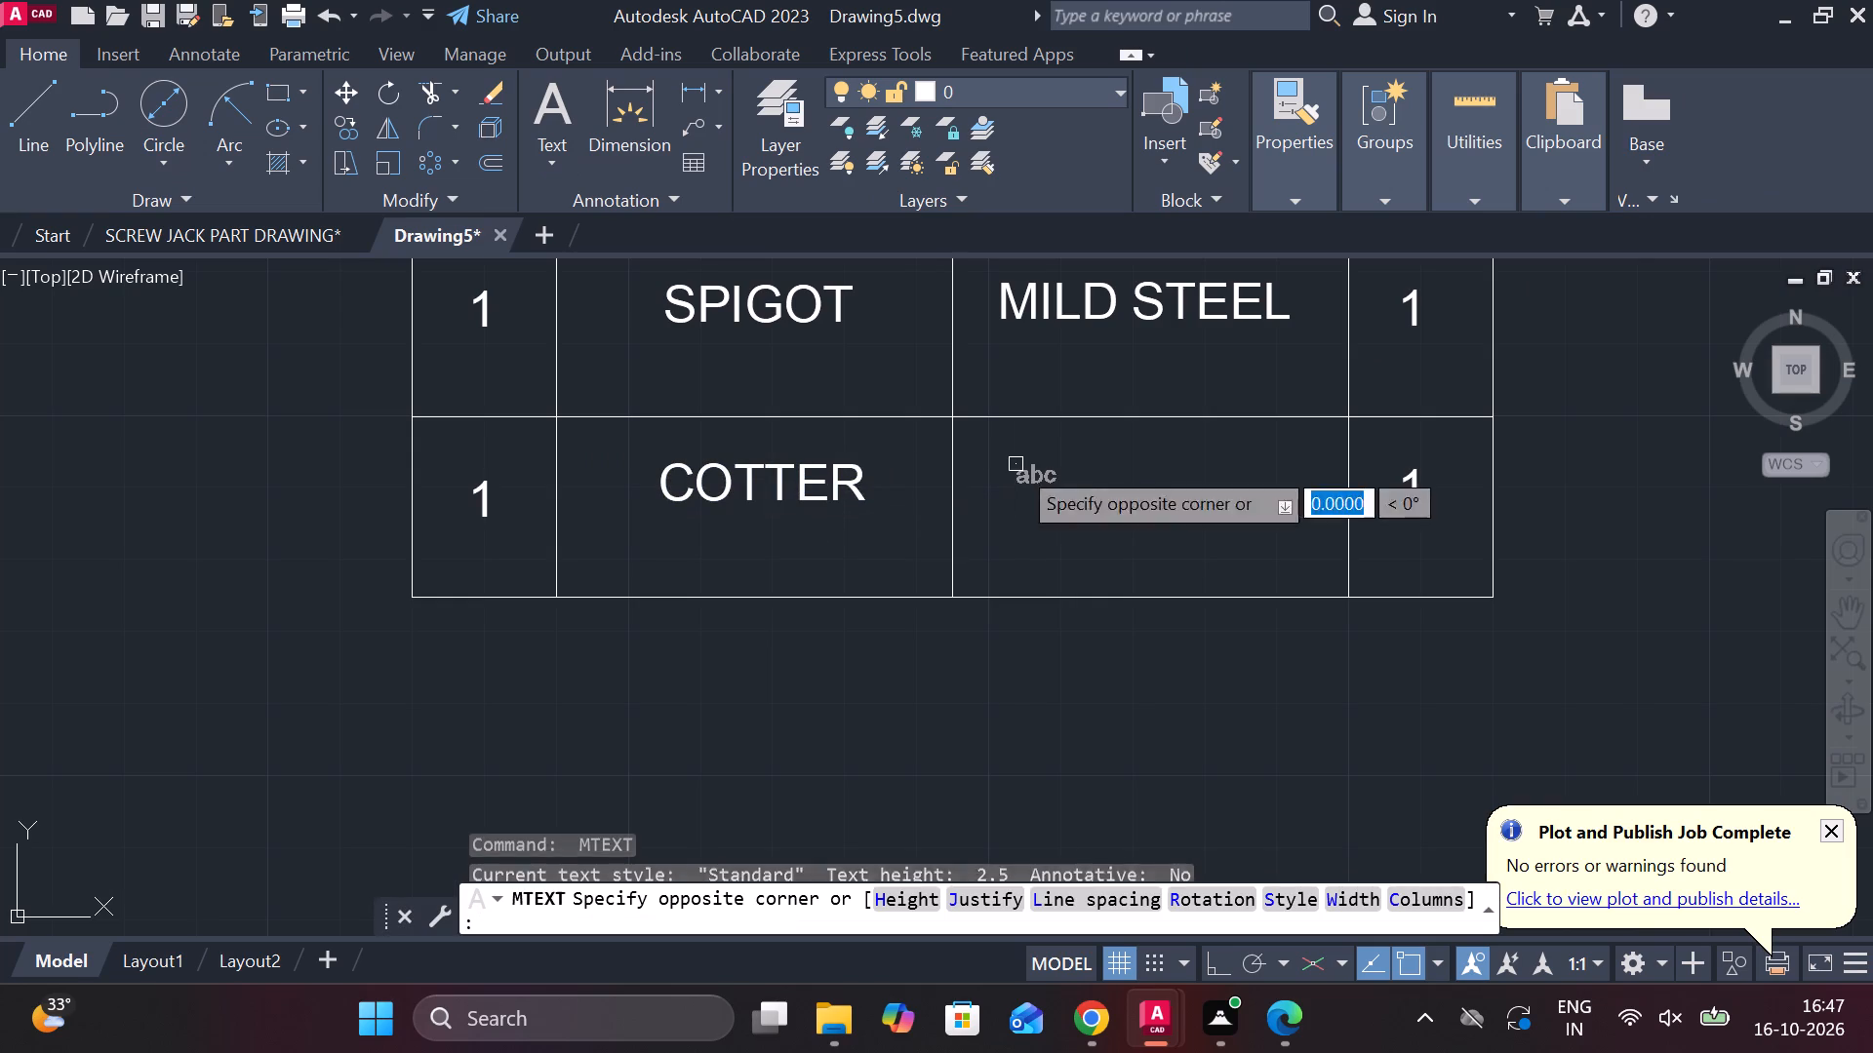
pyautogui.click(1316, 516)
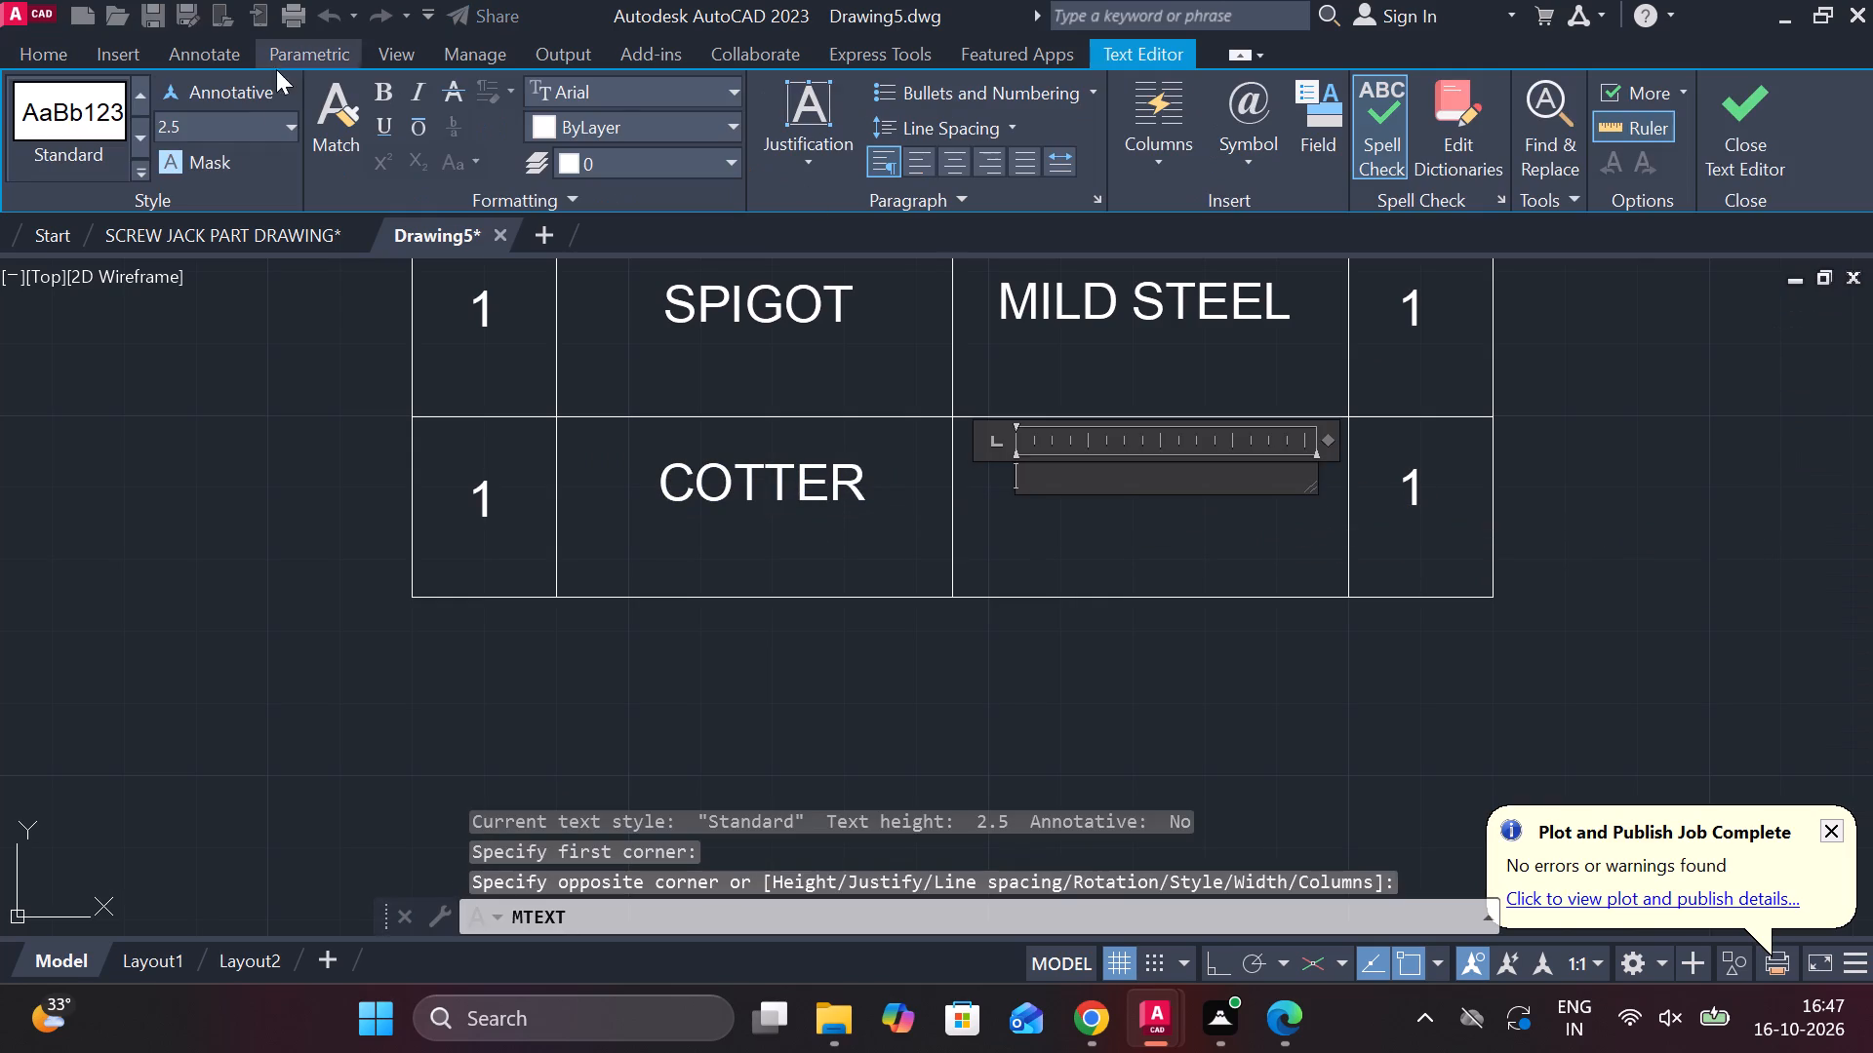
pyautogui.click(275, 115)
pyautogui.click(286, 121)
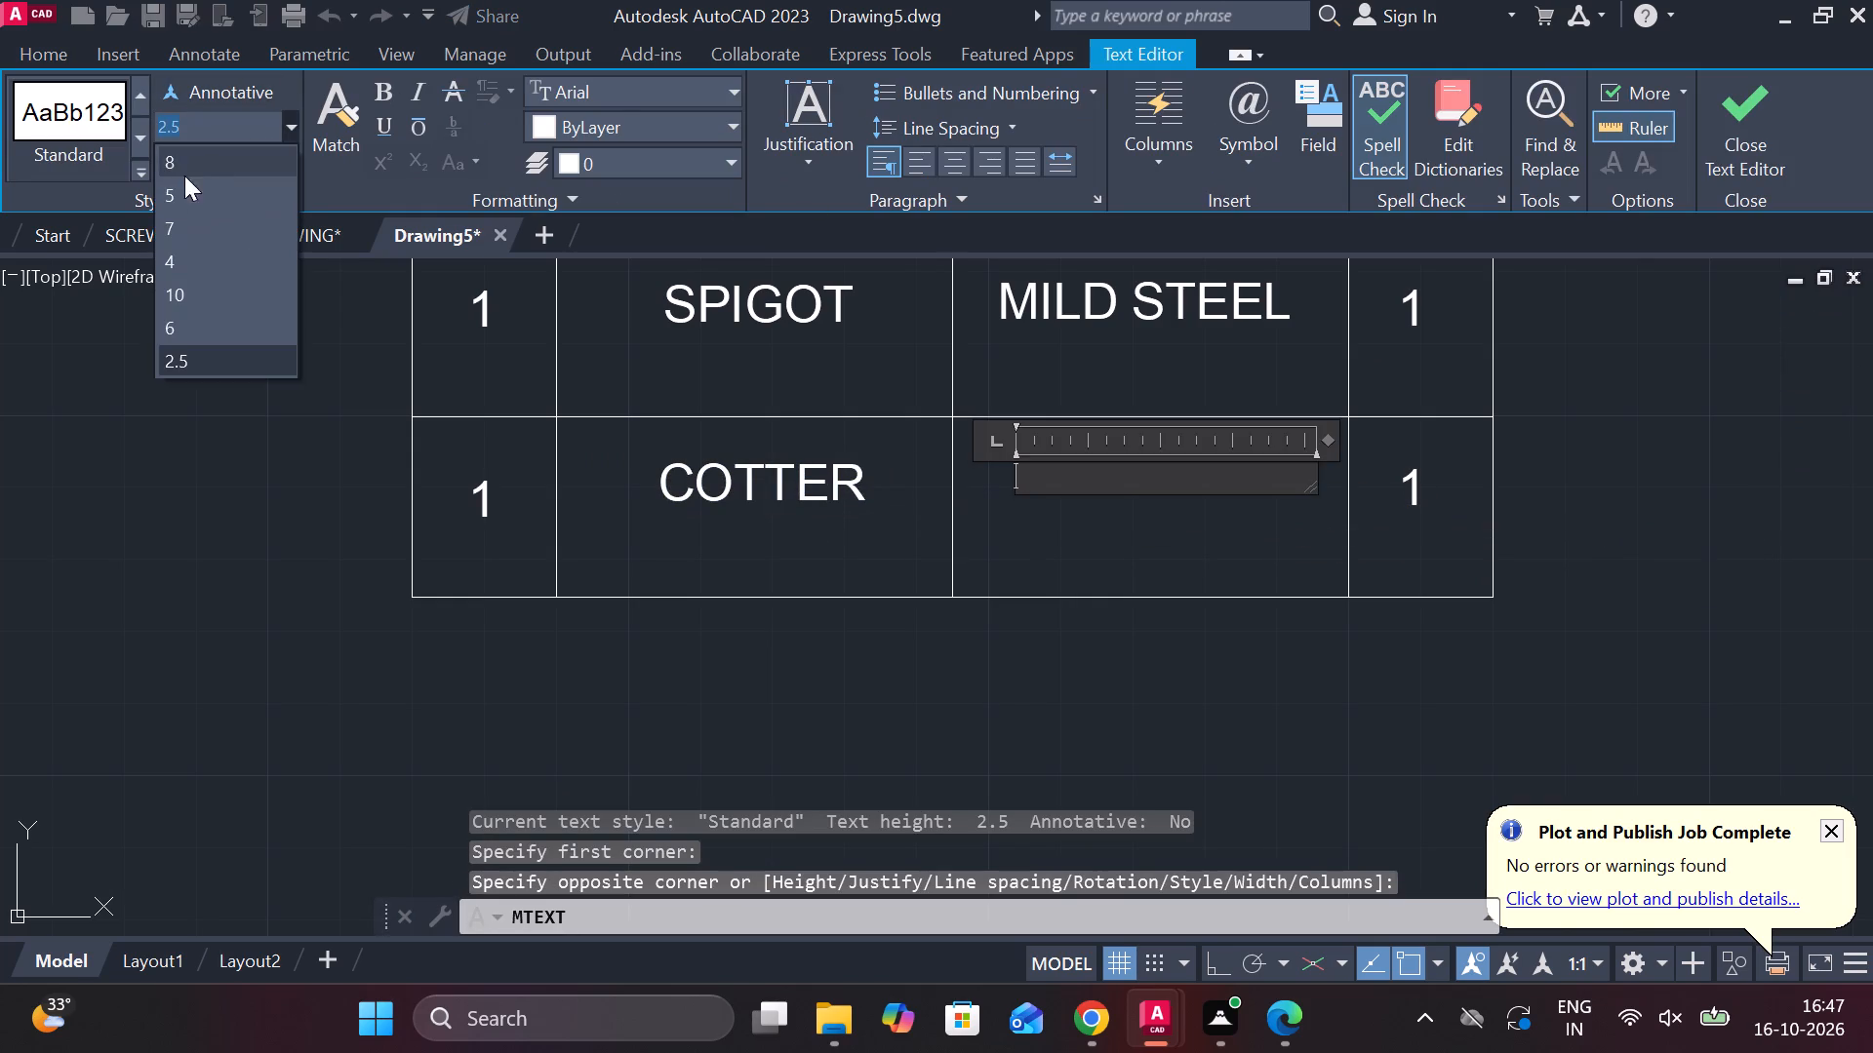
pyautogui.click(179, 193)
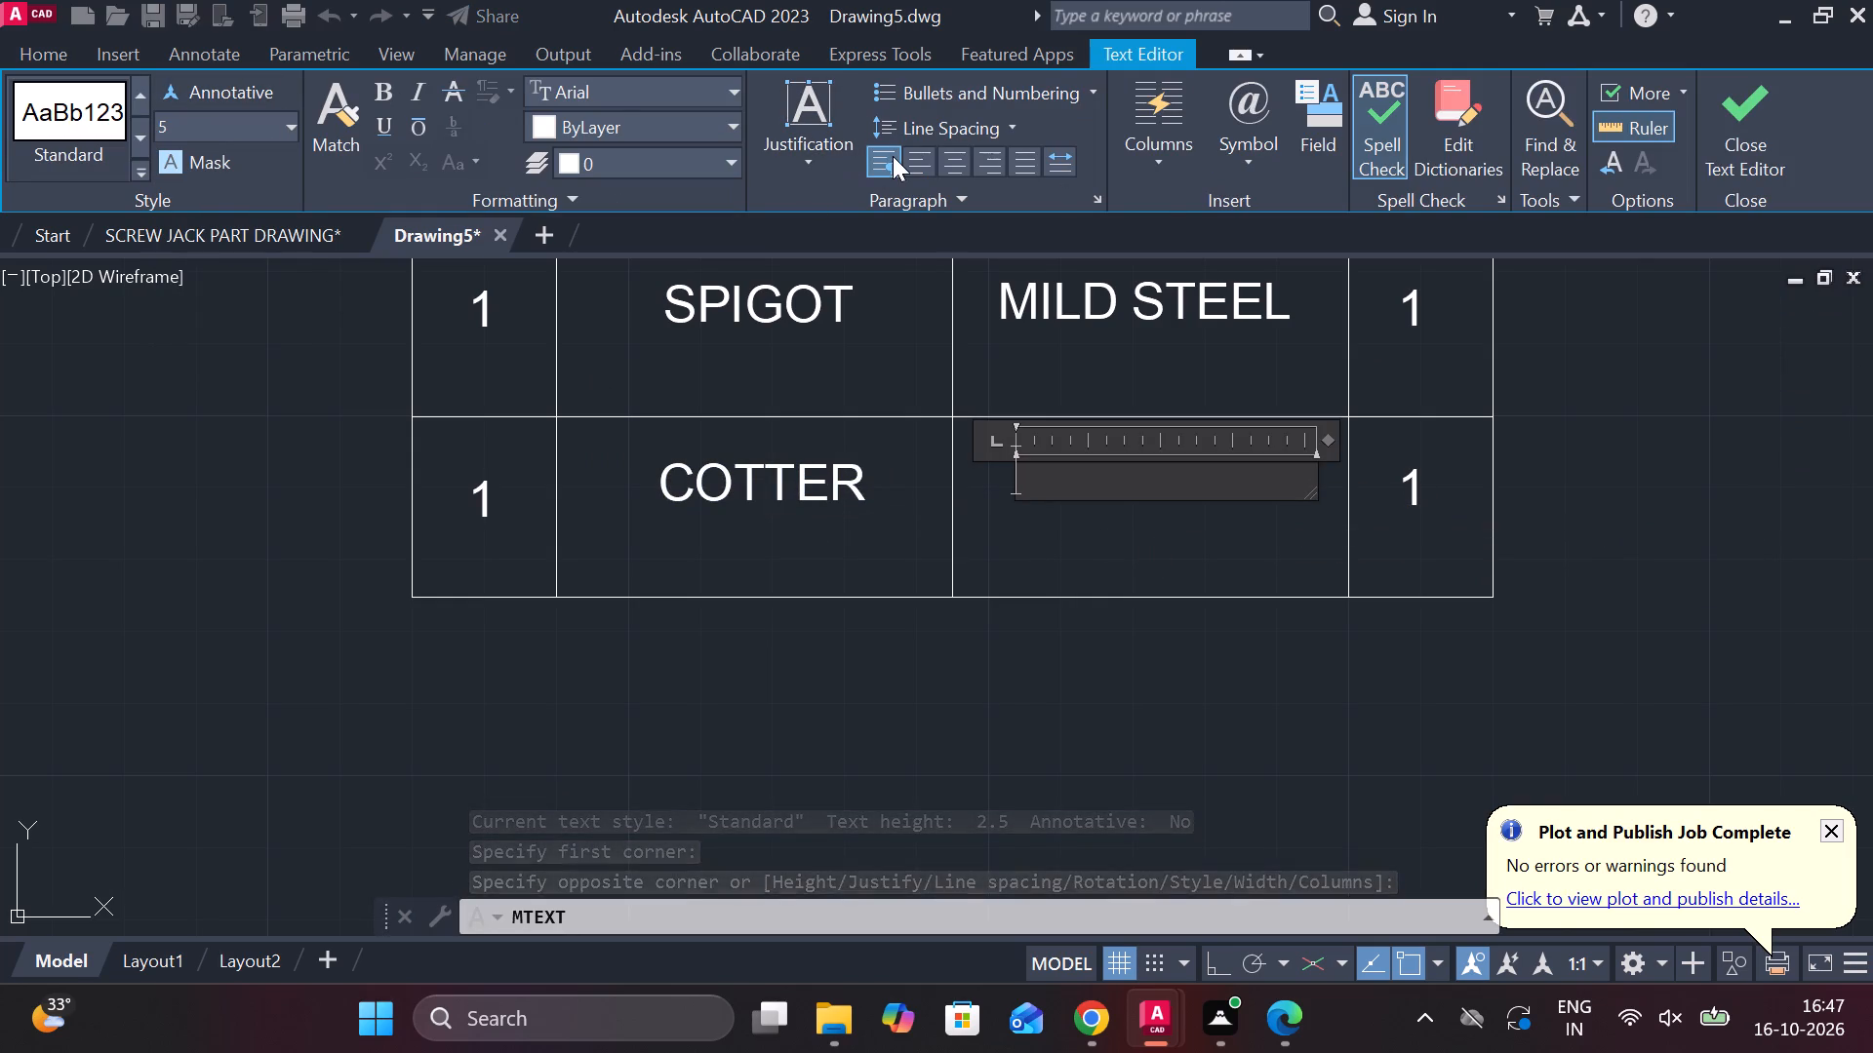
pyautogui.click(908, 156)
pyautogui.click(947, 157)
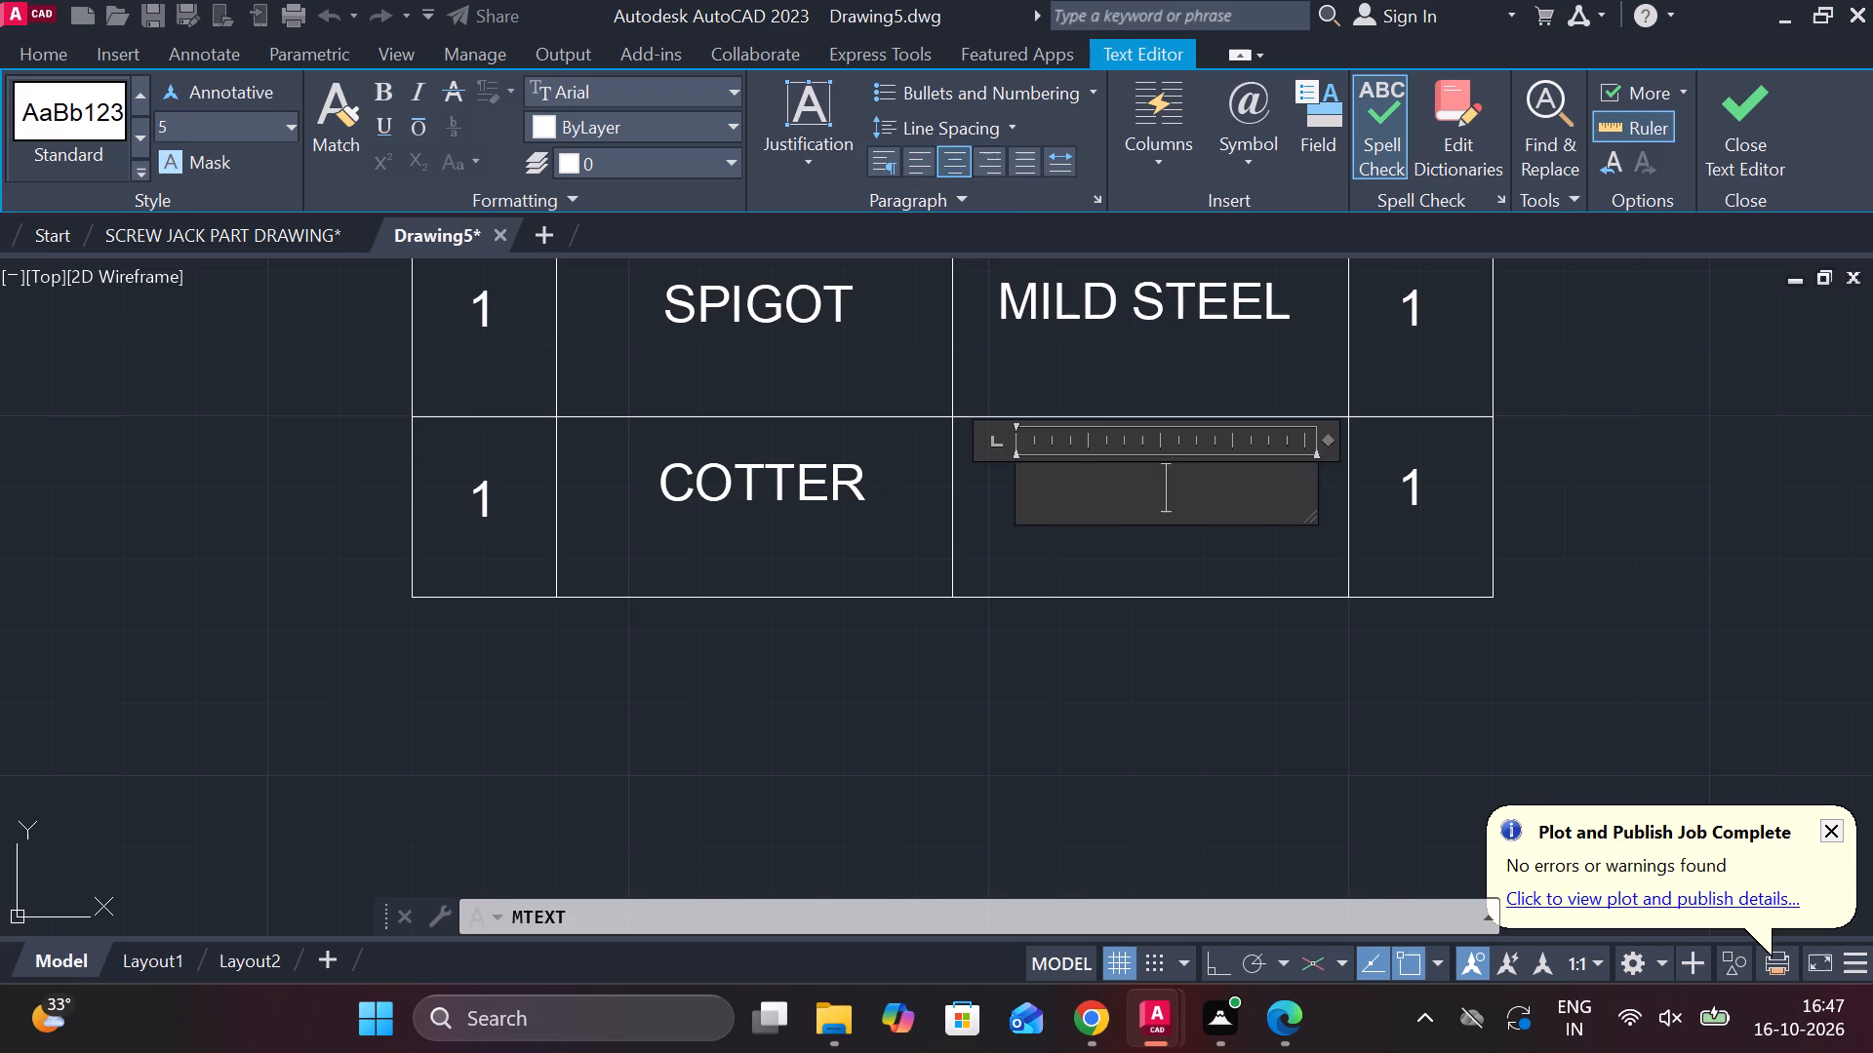
pyautogui.write('STEEL')
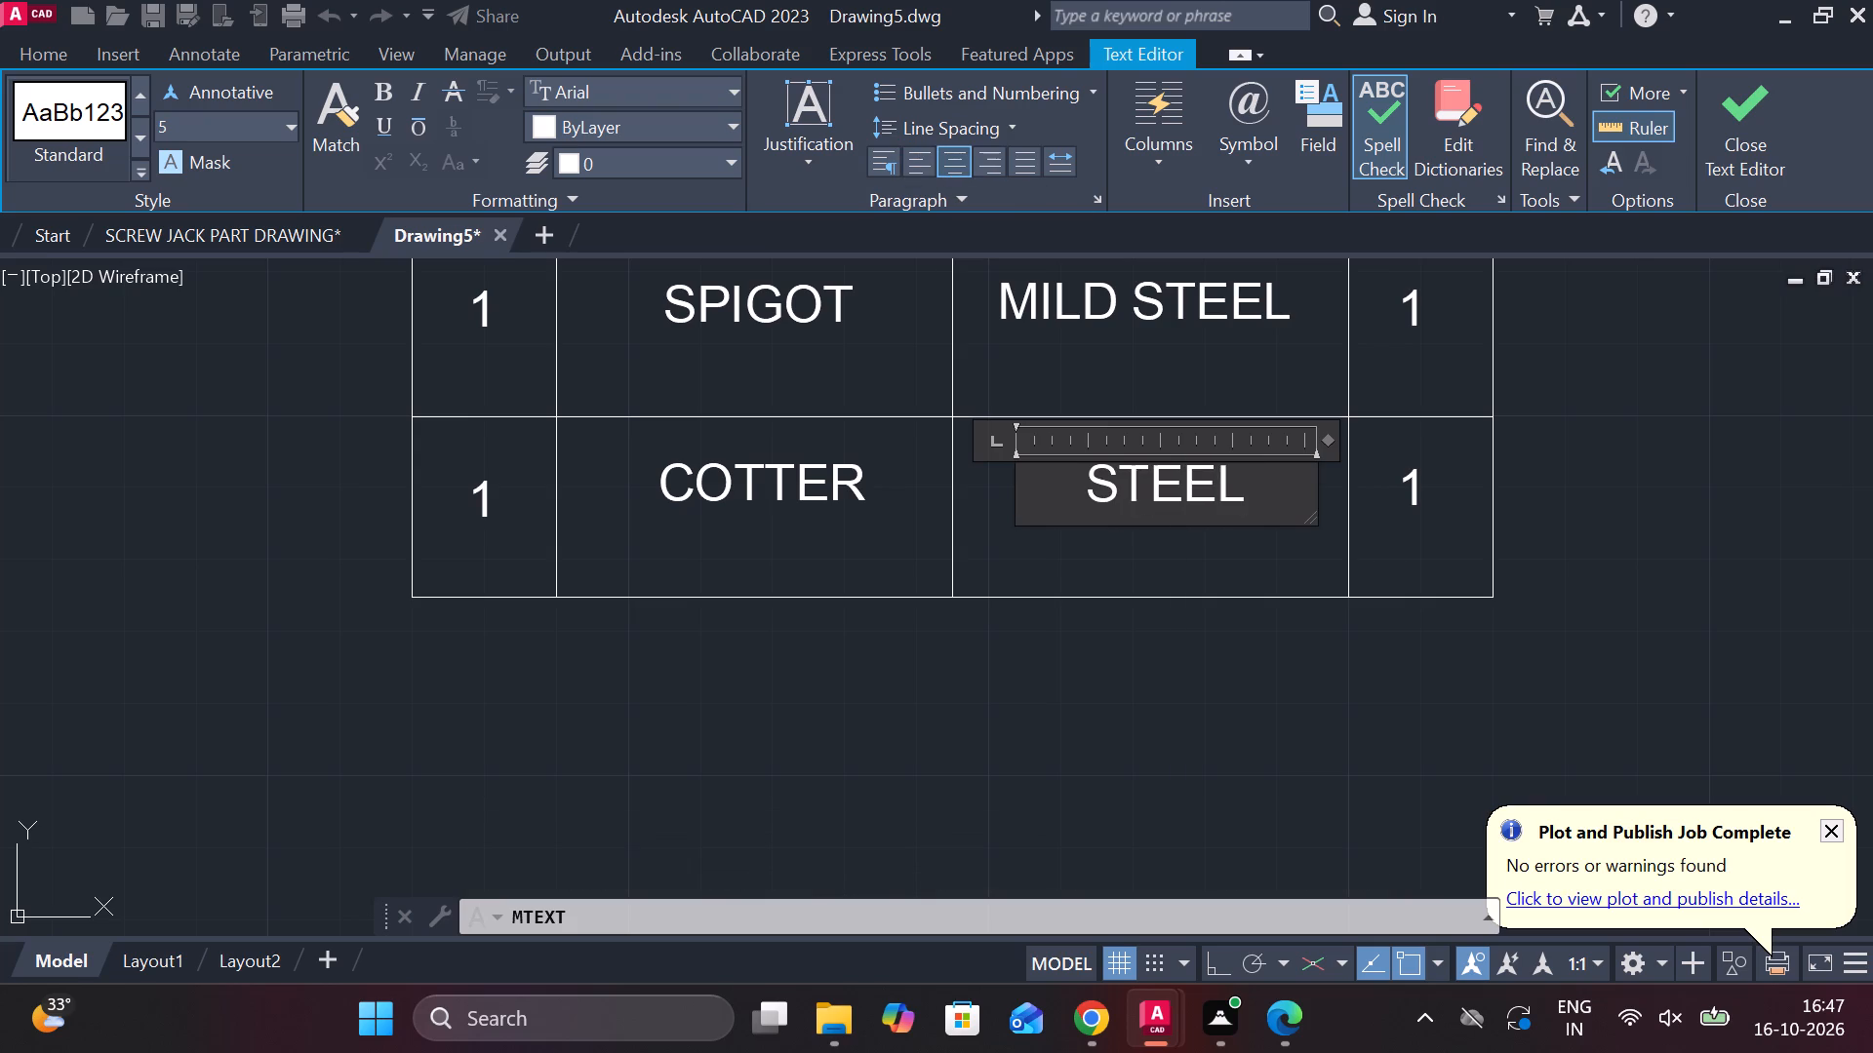
pyautogui.click(1709, 141)
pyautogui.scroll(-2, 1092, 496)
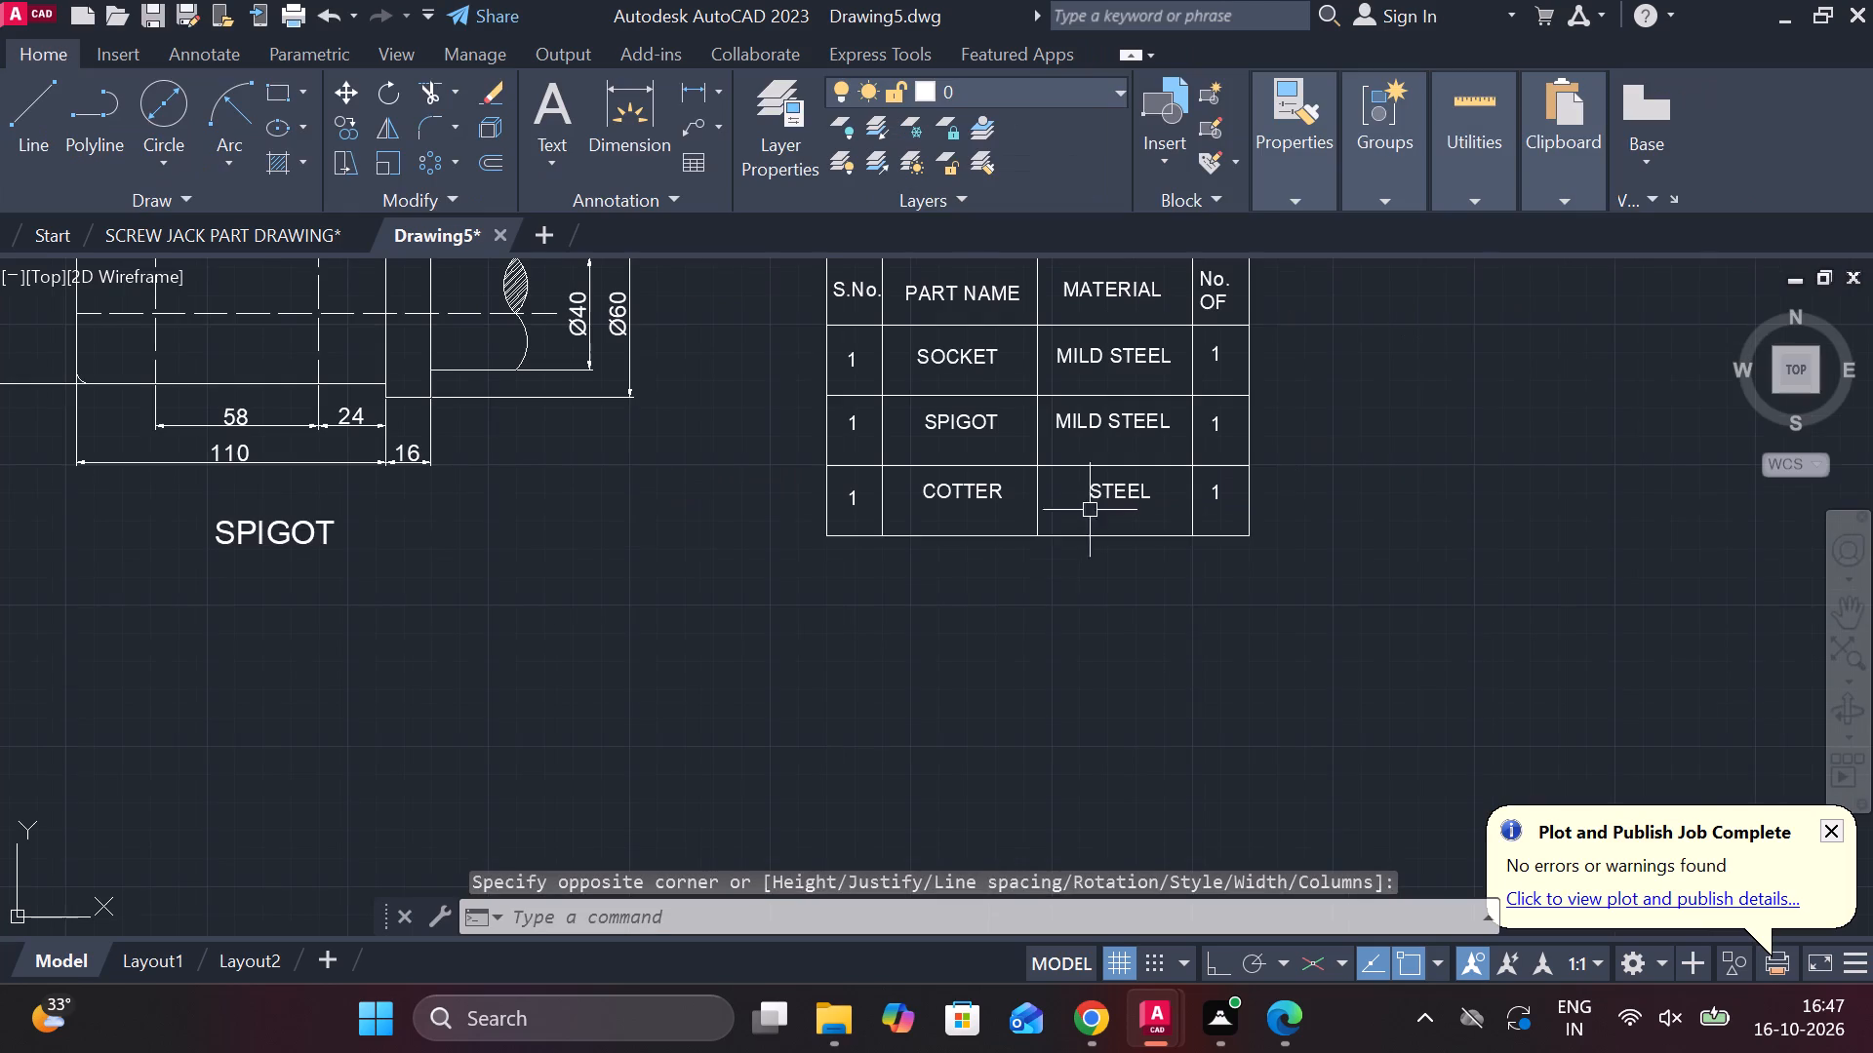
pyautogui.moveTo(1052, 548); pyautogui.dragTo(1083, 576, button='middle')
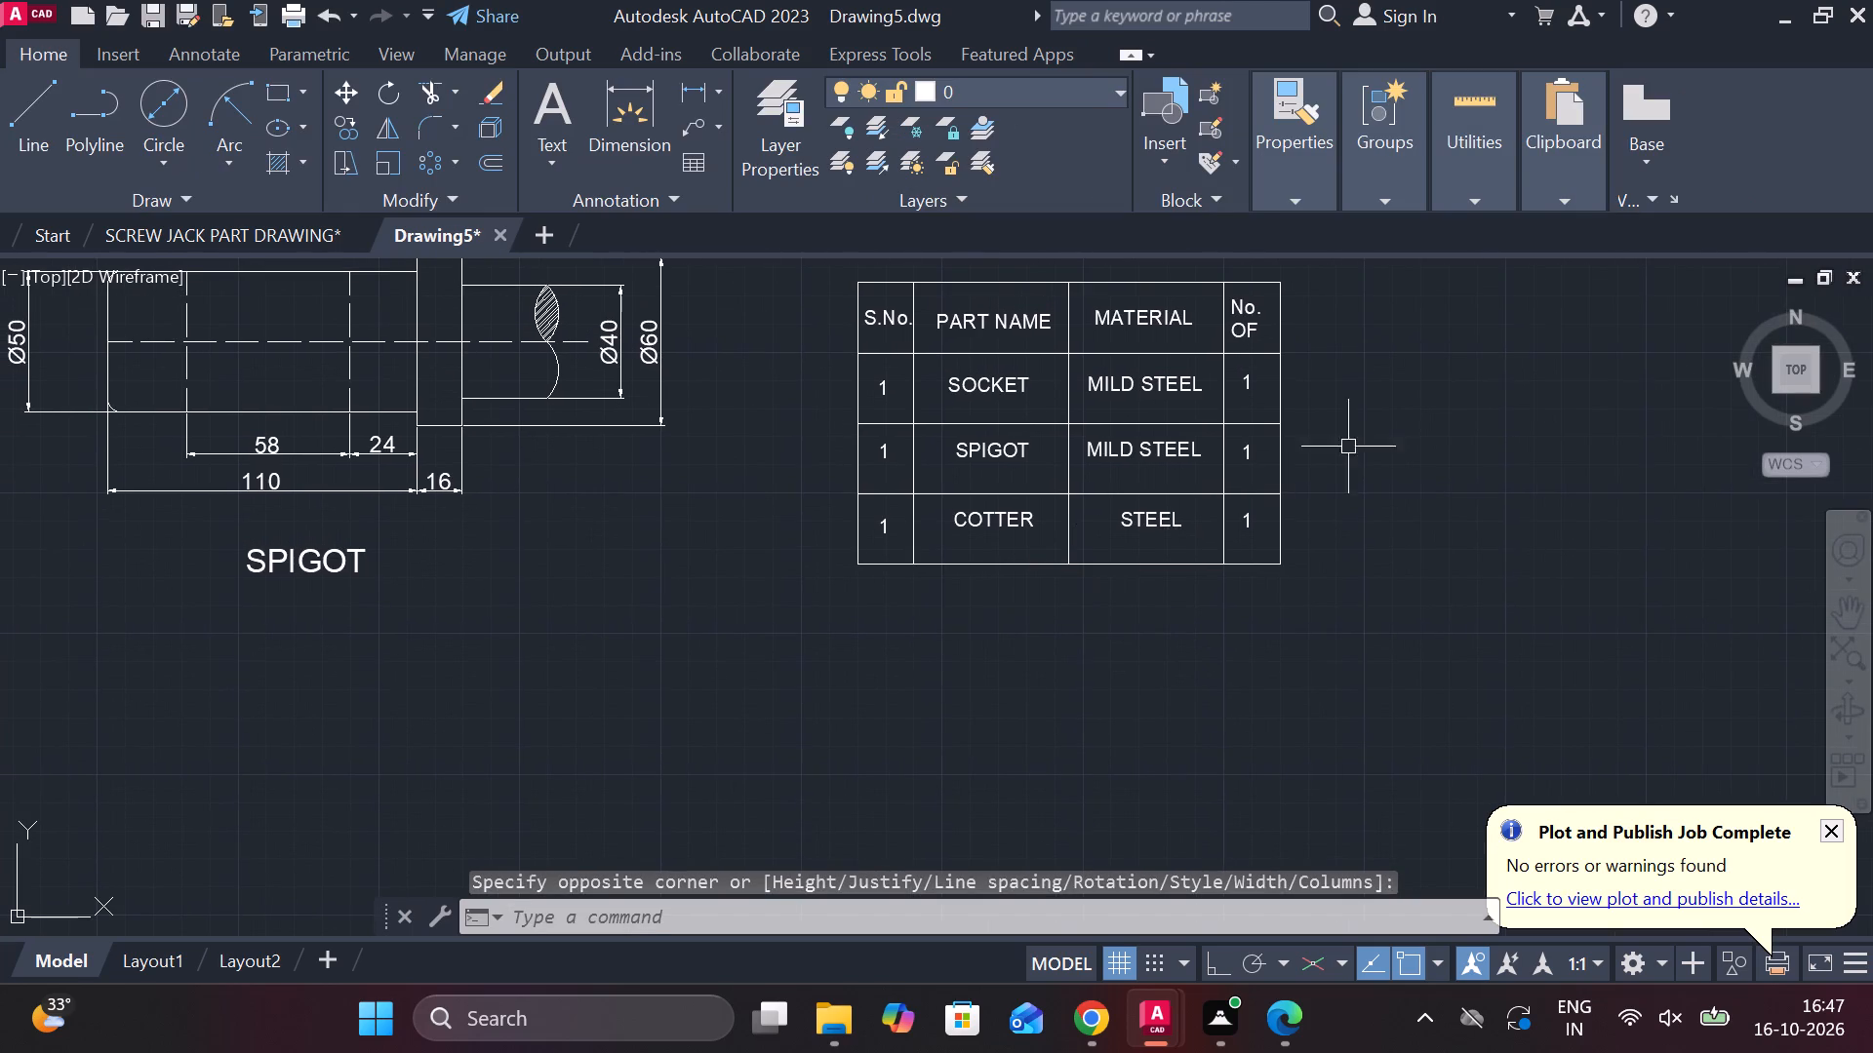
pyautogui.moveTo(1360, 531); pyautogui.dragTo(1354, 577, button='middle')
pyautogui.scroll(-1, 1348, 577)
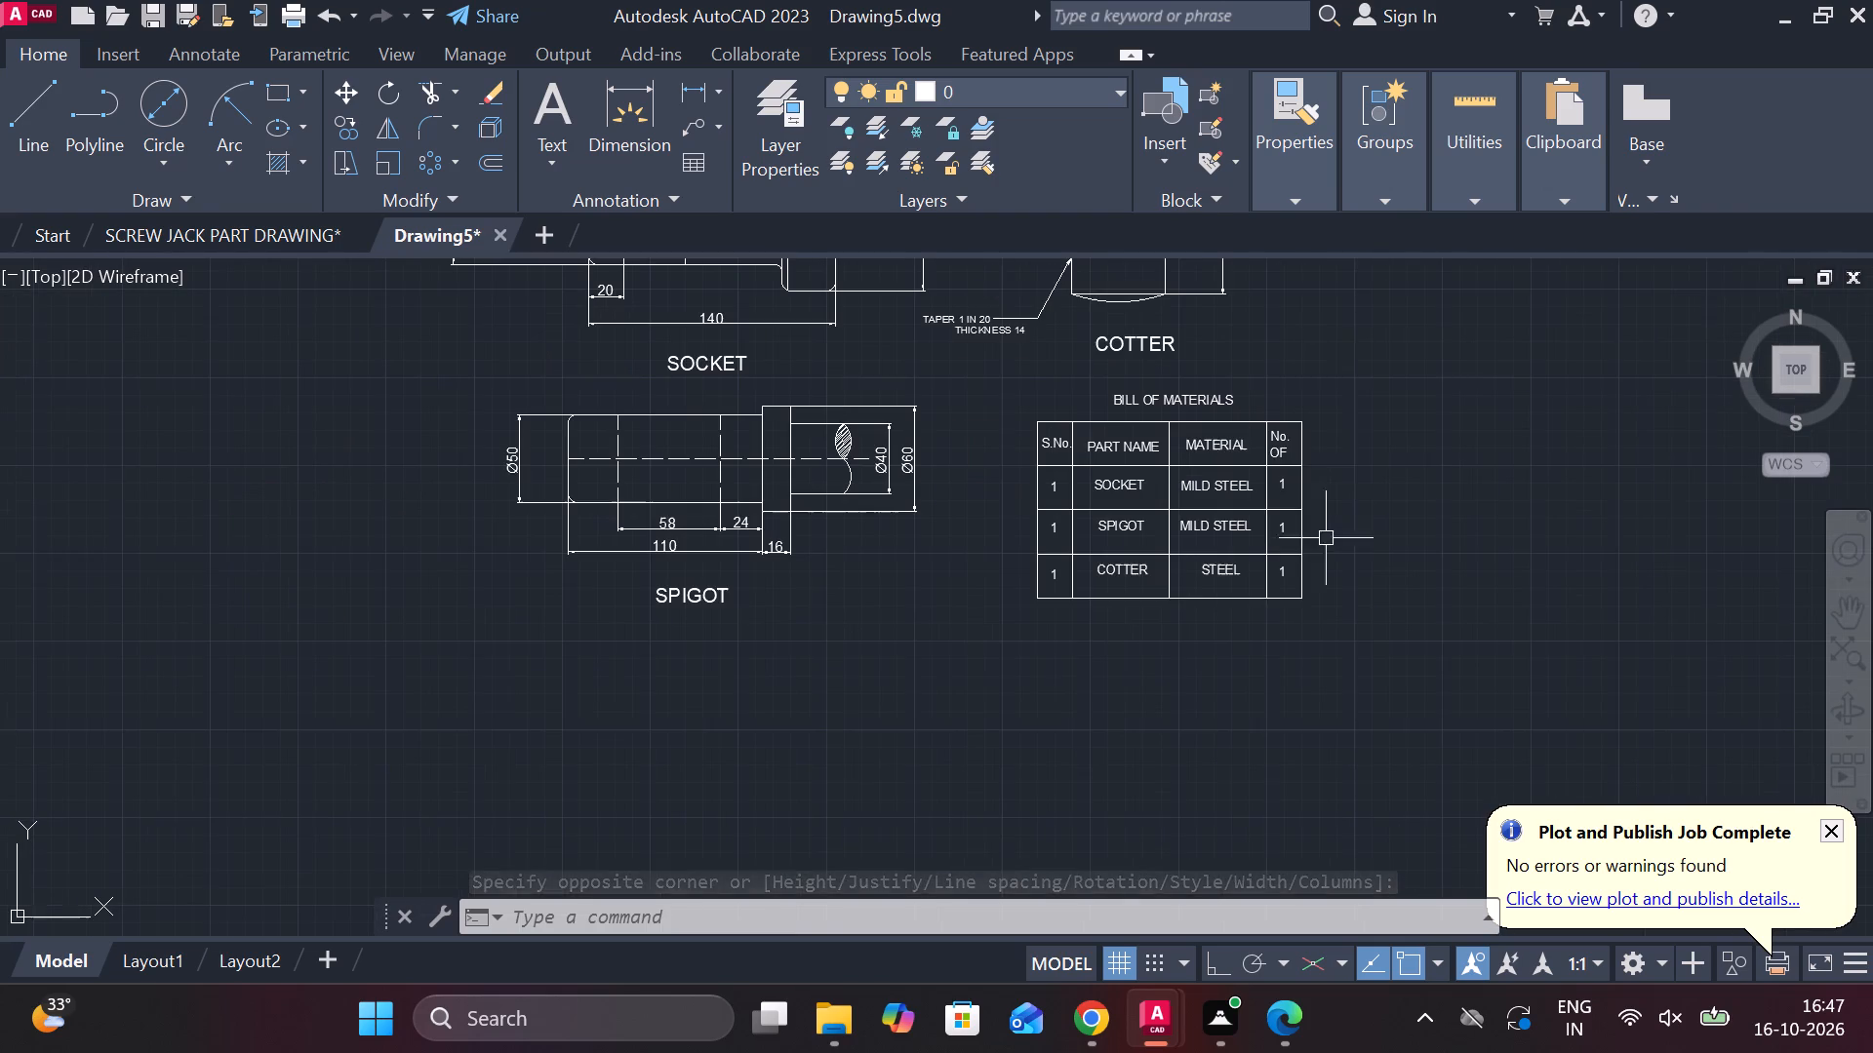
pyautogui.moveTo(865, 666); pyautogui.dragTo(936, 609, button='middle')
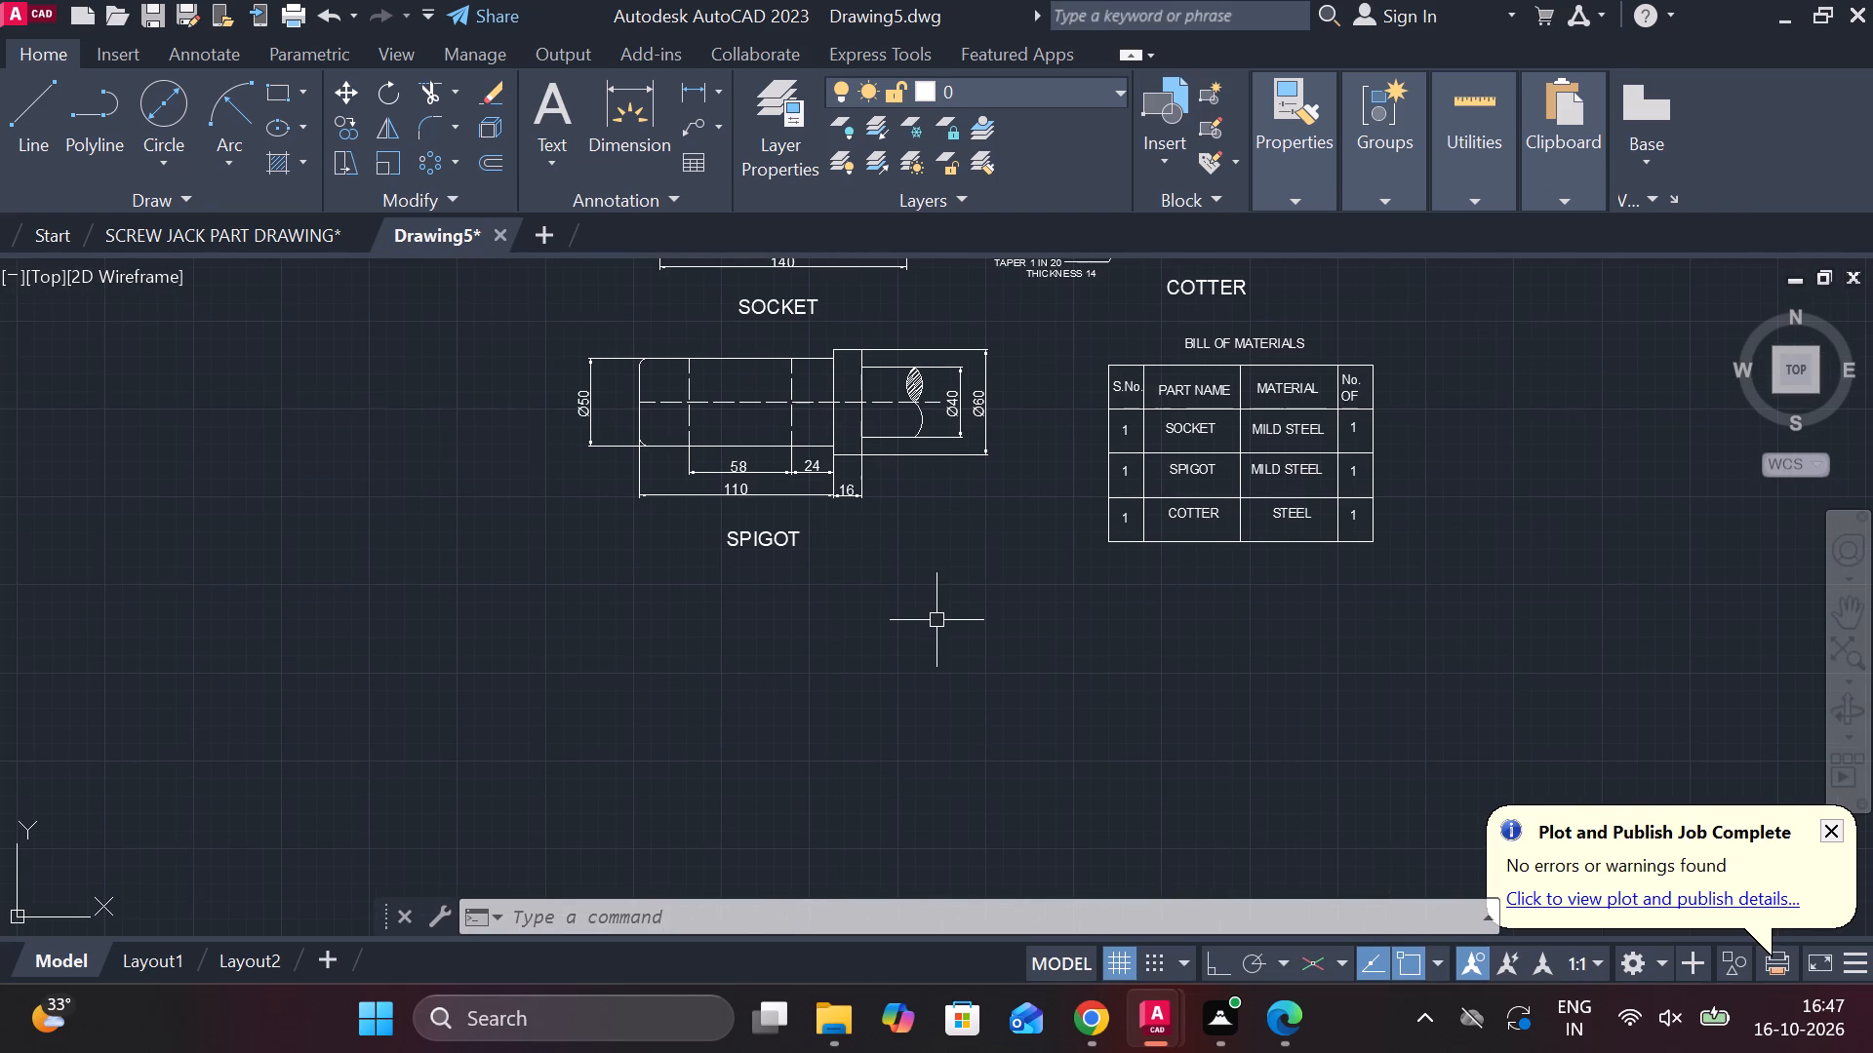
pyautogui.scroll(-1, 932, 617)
# Set the text height of the cotter leader note "TAPER 1 IN 20 THICKNESS 14" to 5.
pyautogui.scroll(1, 954, 540)
pyautogui.moveTo(1026, 471); pyautogui.dragTo(1035, 550, button='middle')
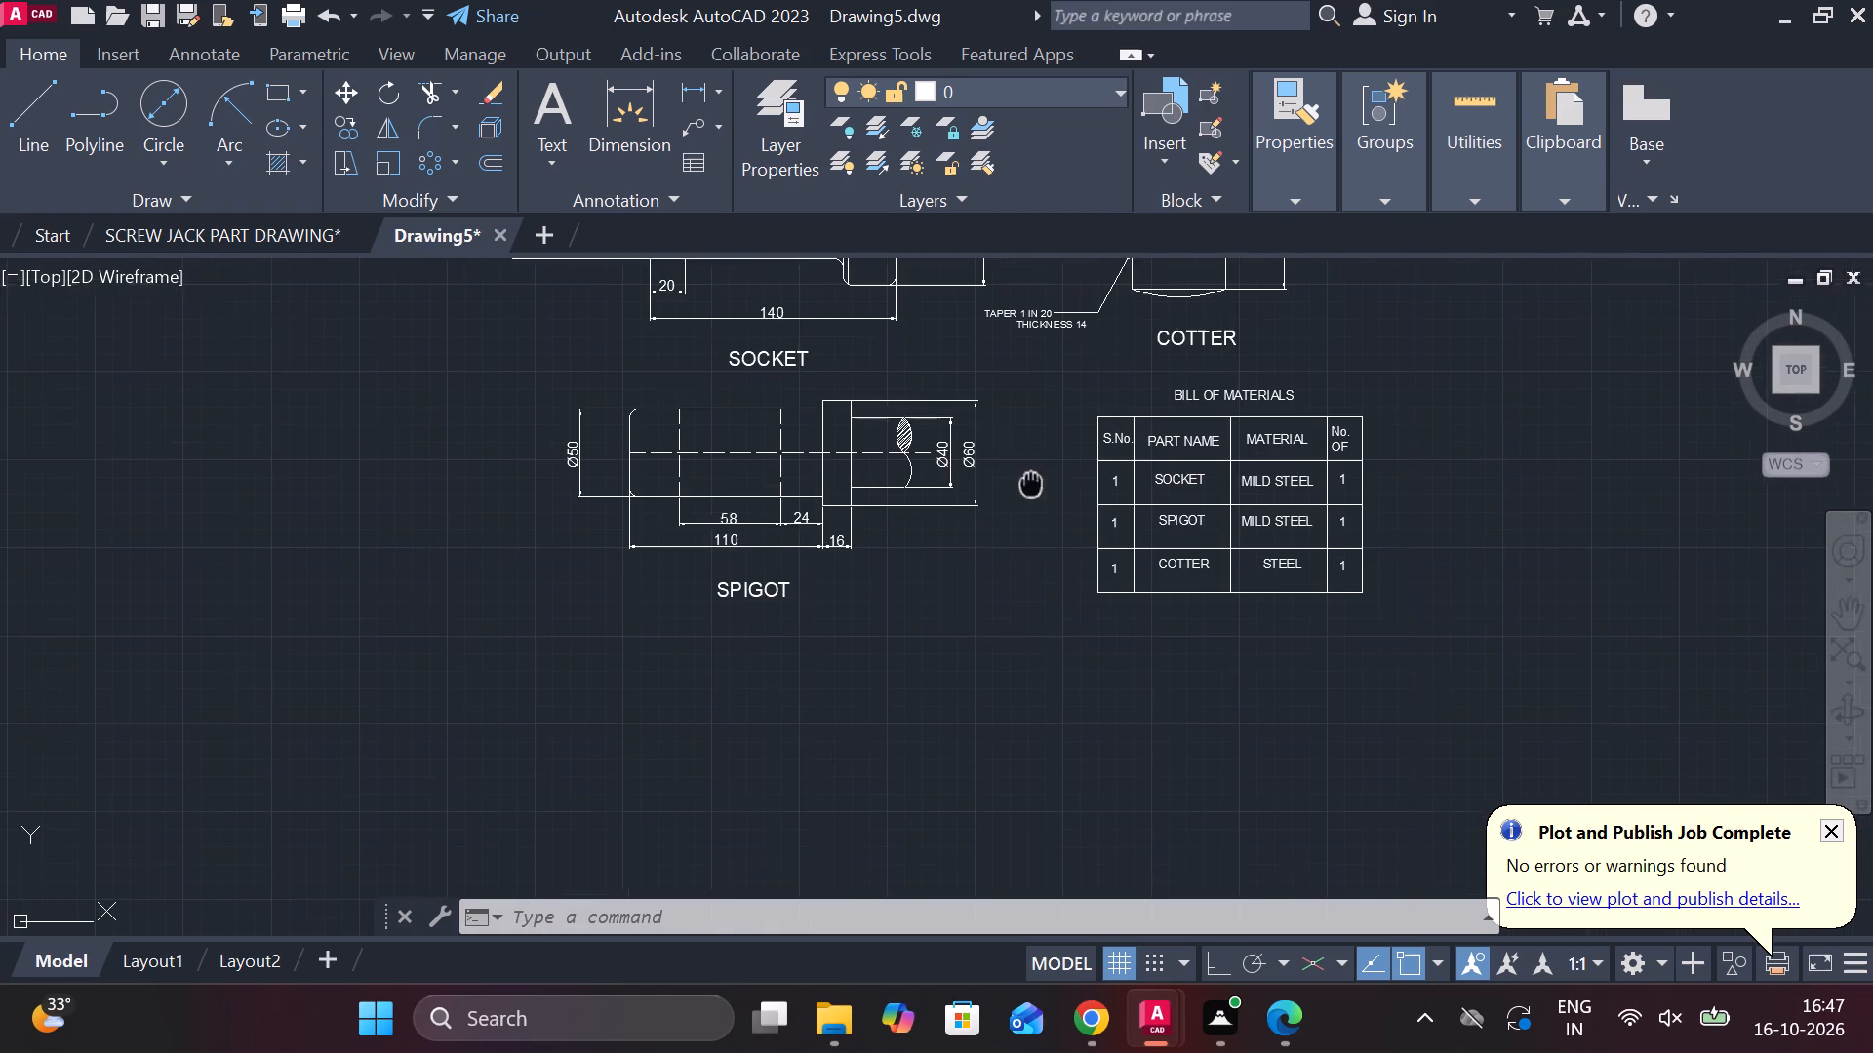
pyautogui.moveTo(1035, 550); pyautogui.dragTo(1035, 708, button='middle')
pyautogui.scroll(-1, 1024, 628)
pyautogui.scroll(3, 1027, 606)
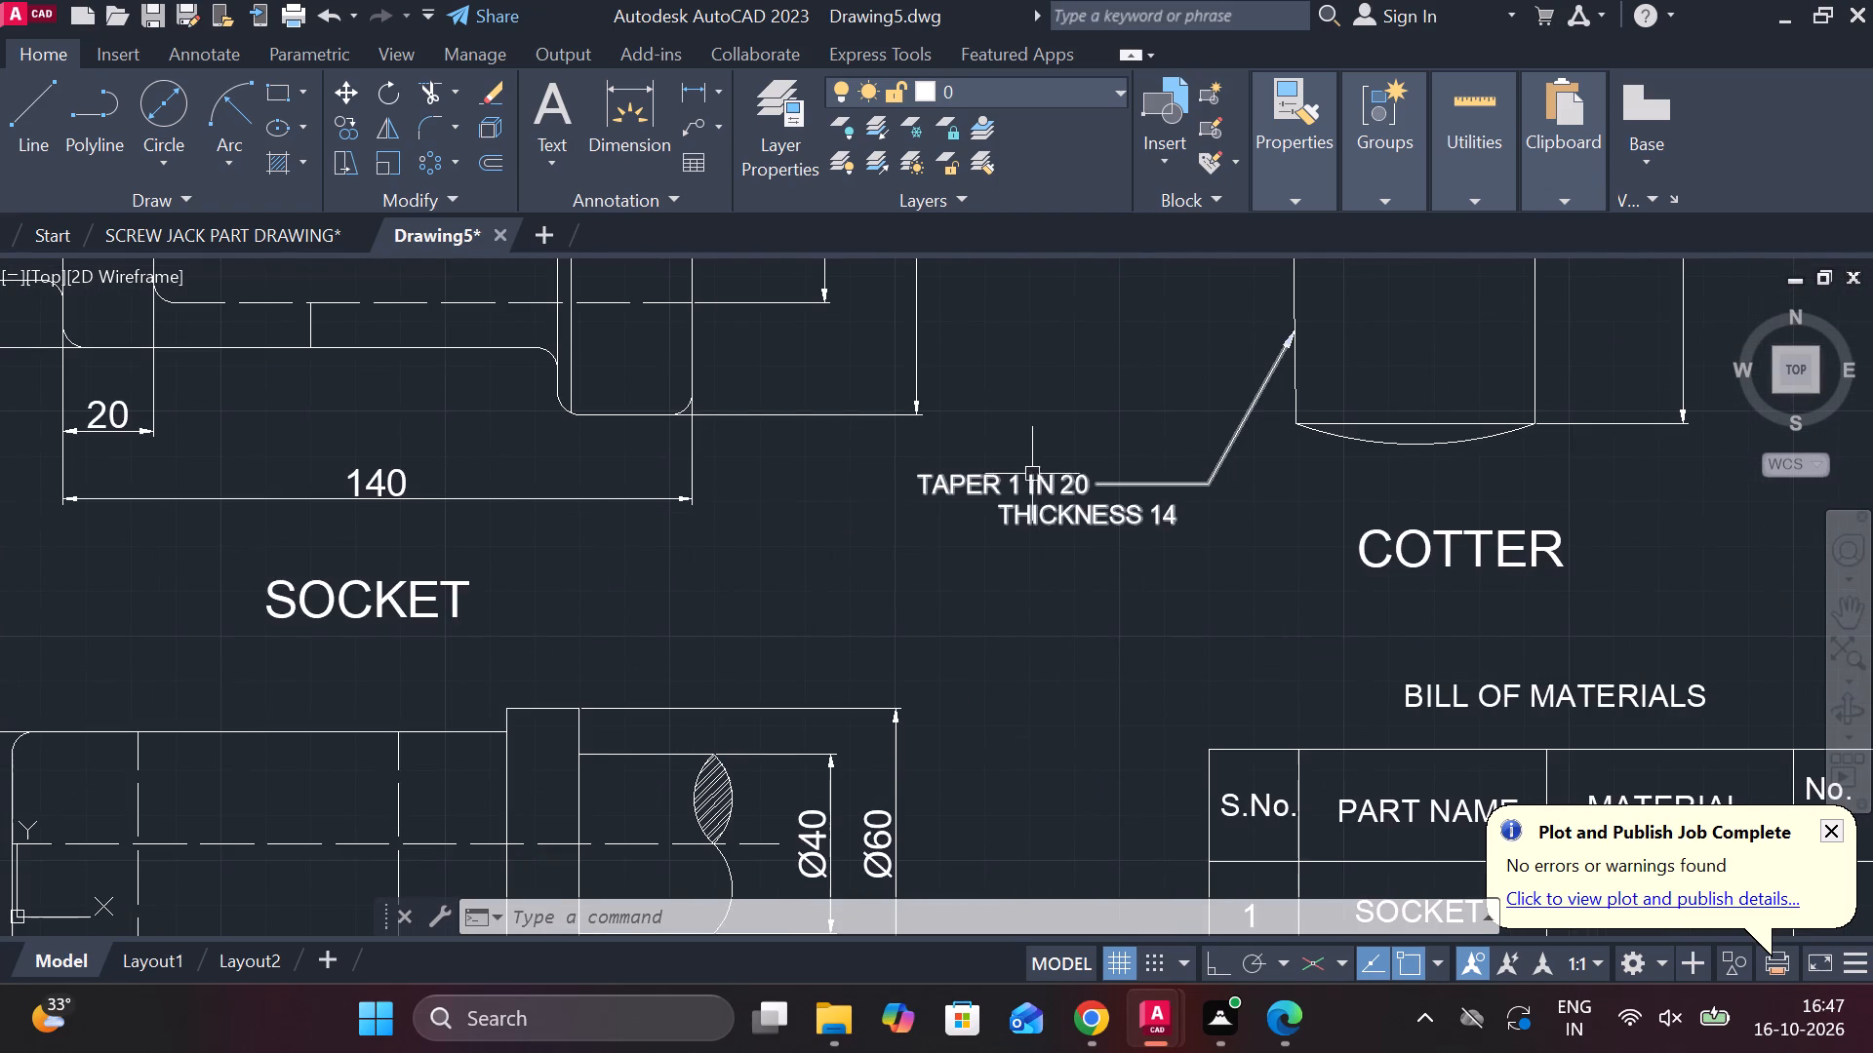
pyautogui.doubleClick(1026, 479)
pyautogui.scroll(1, 1026, 479)
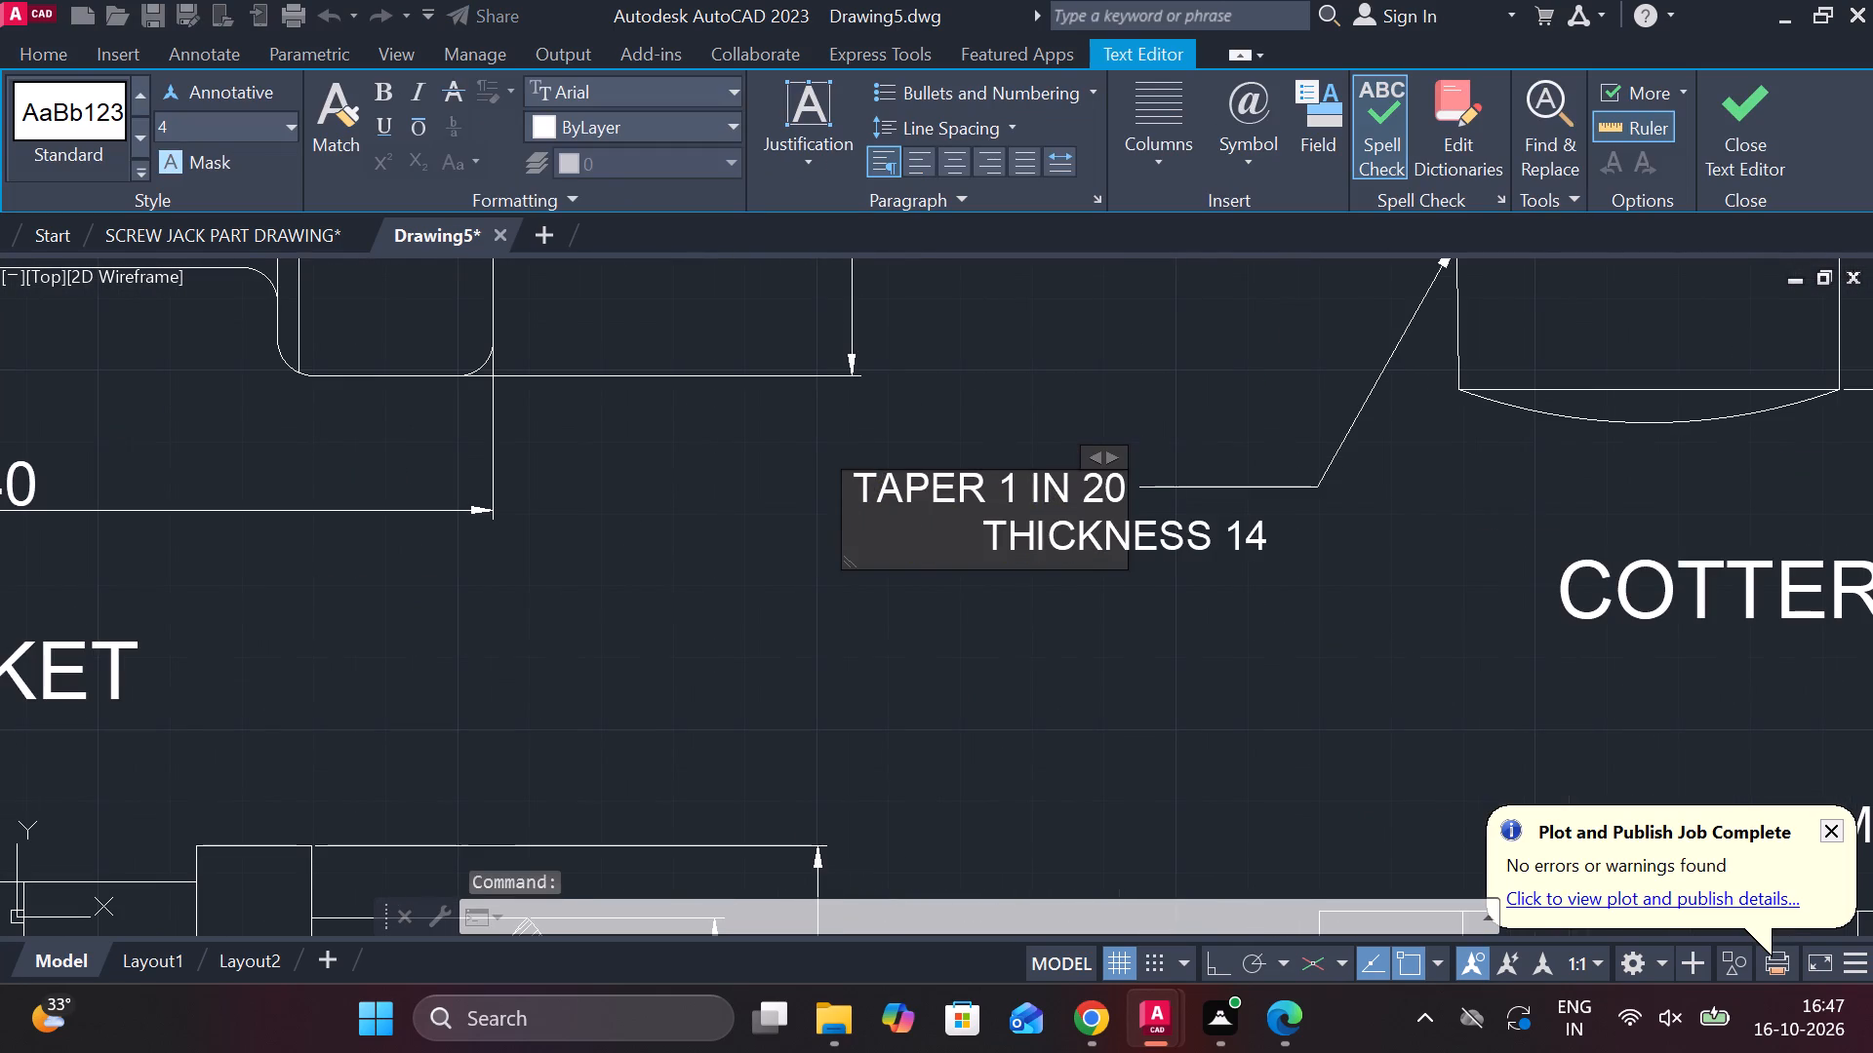
pyautogui.moveTo(850, 488); pyautogui.dragTo(1271, 554)
pyautogui.moveTo(1263, 535); pyautogui.dragTo(850, 487)
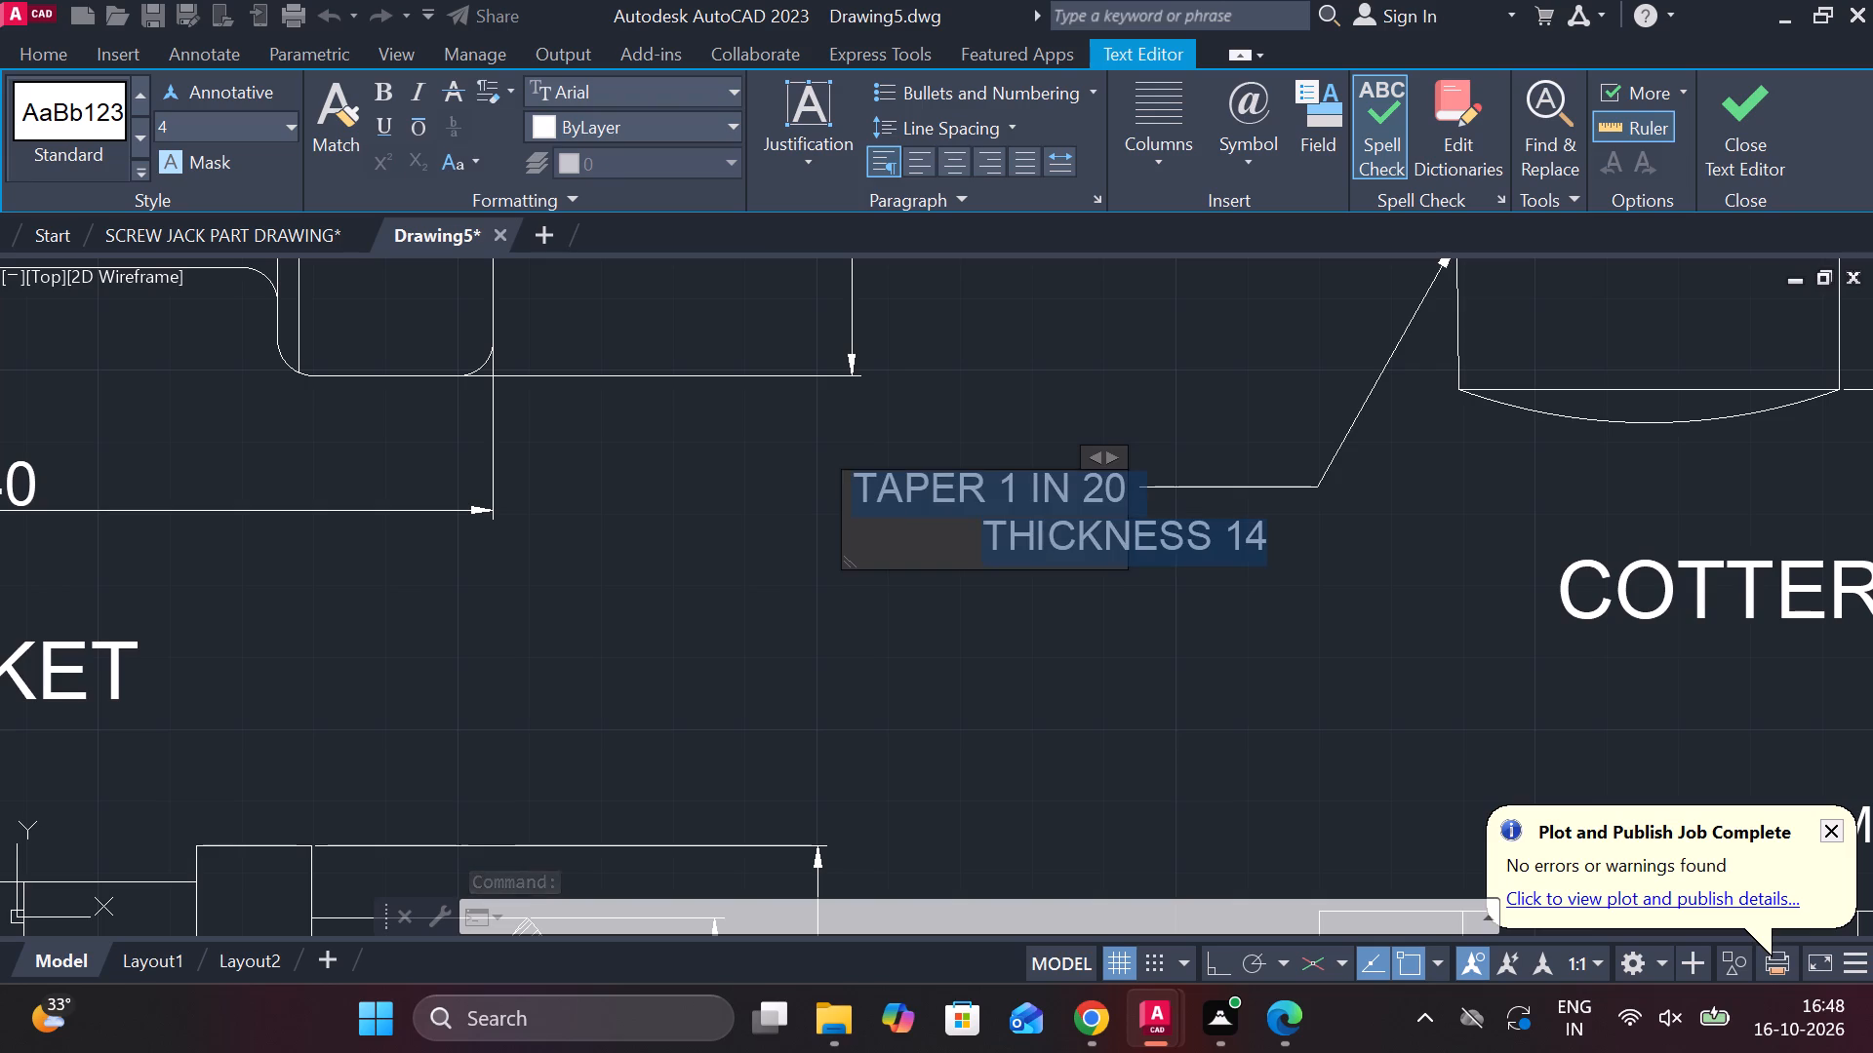
pyautogui.click(291, 123)
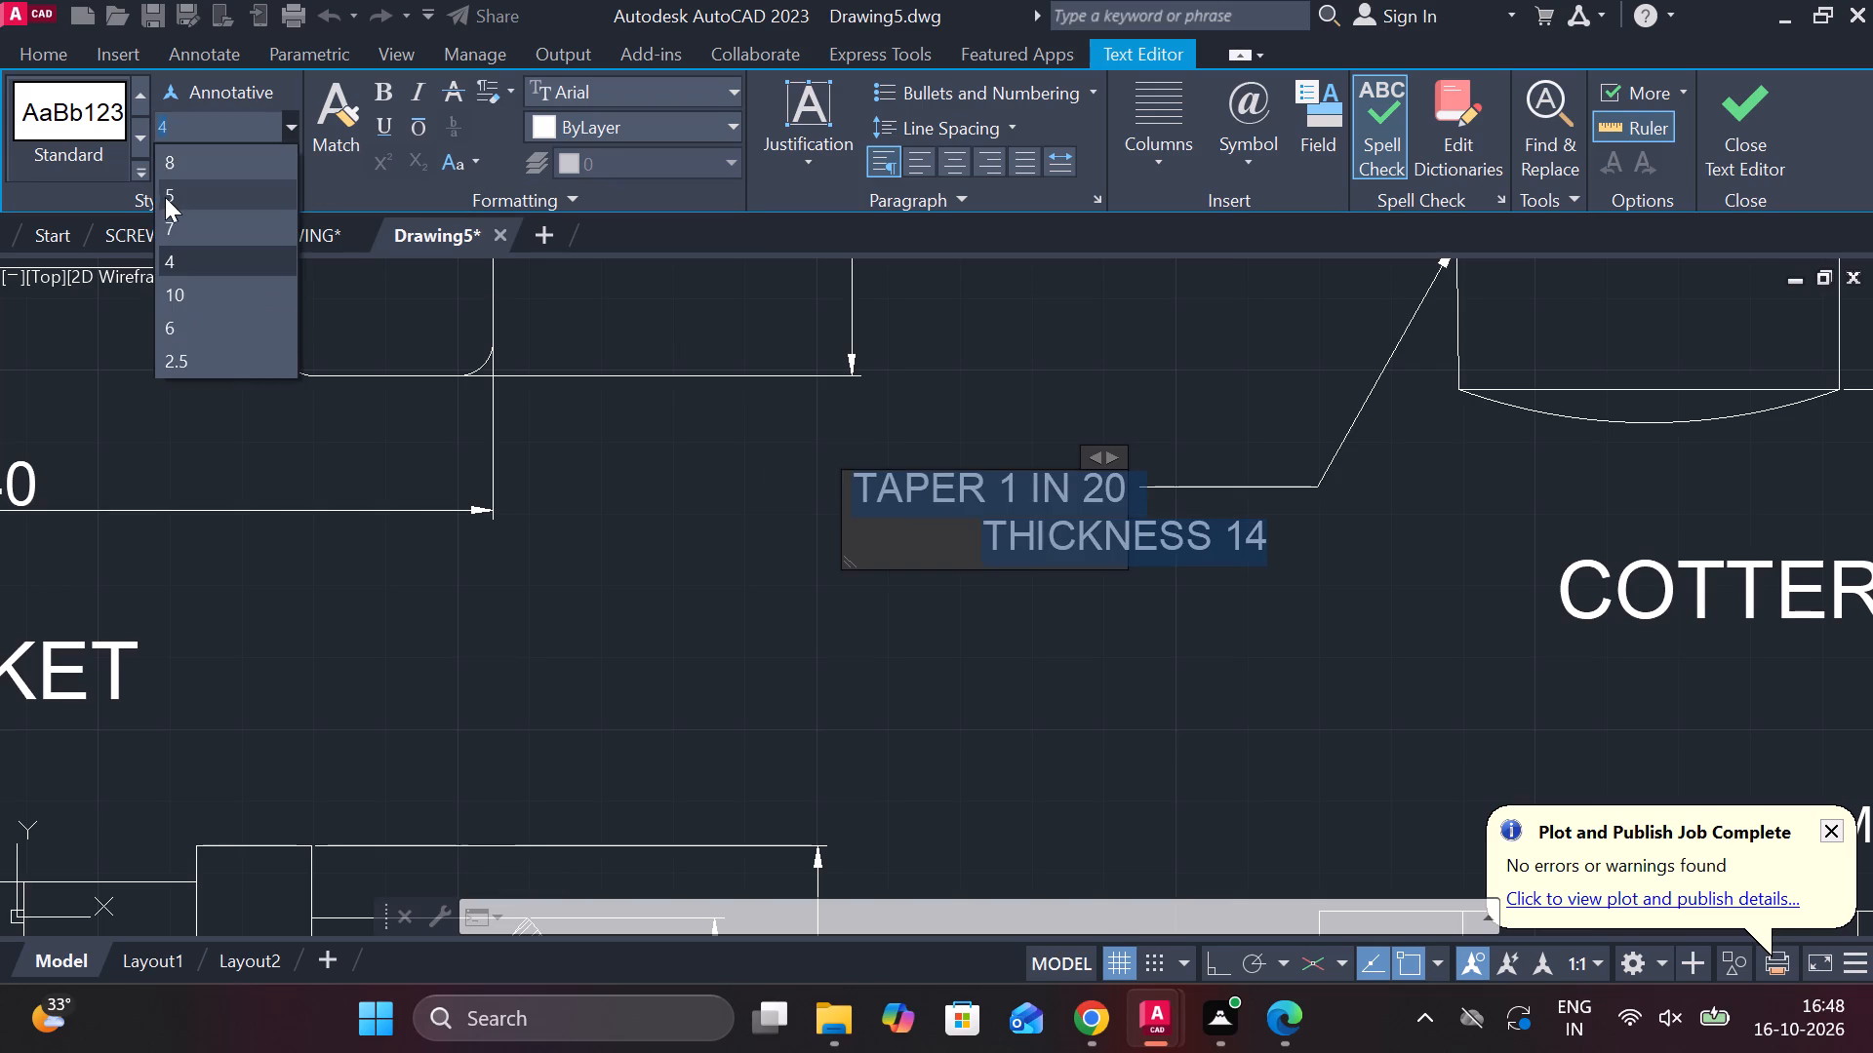
pyautogui.click(163, 198)
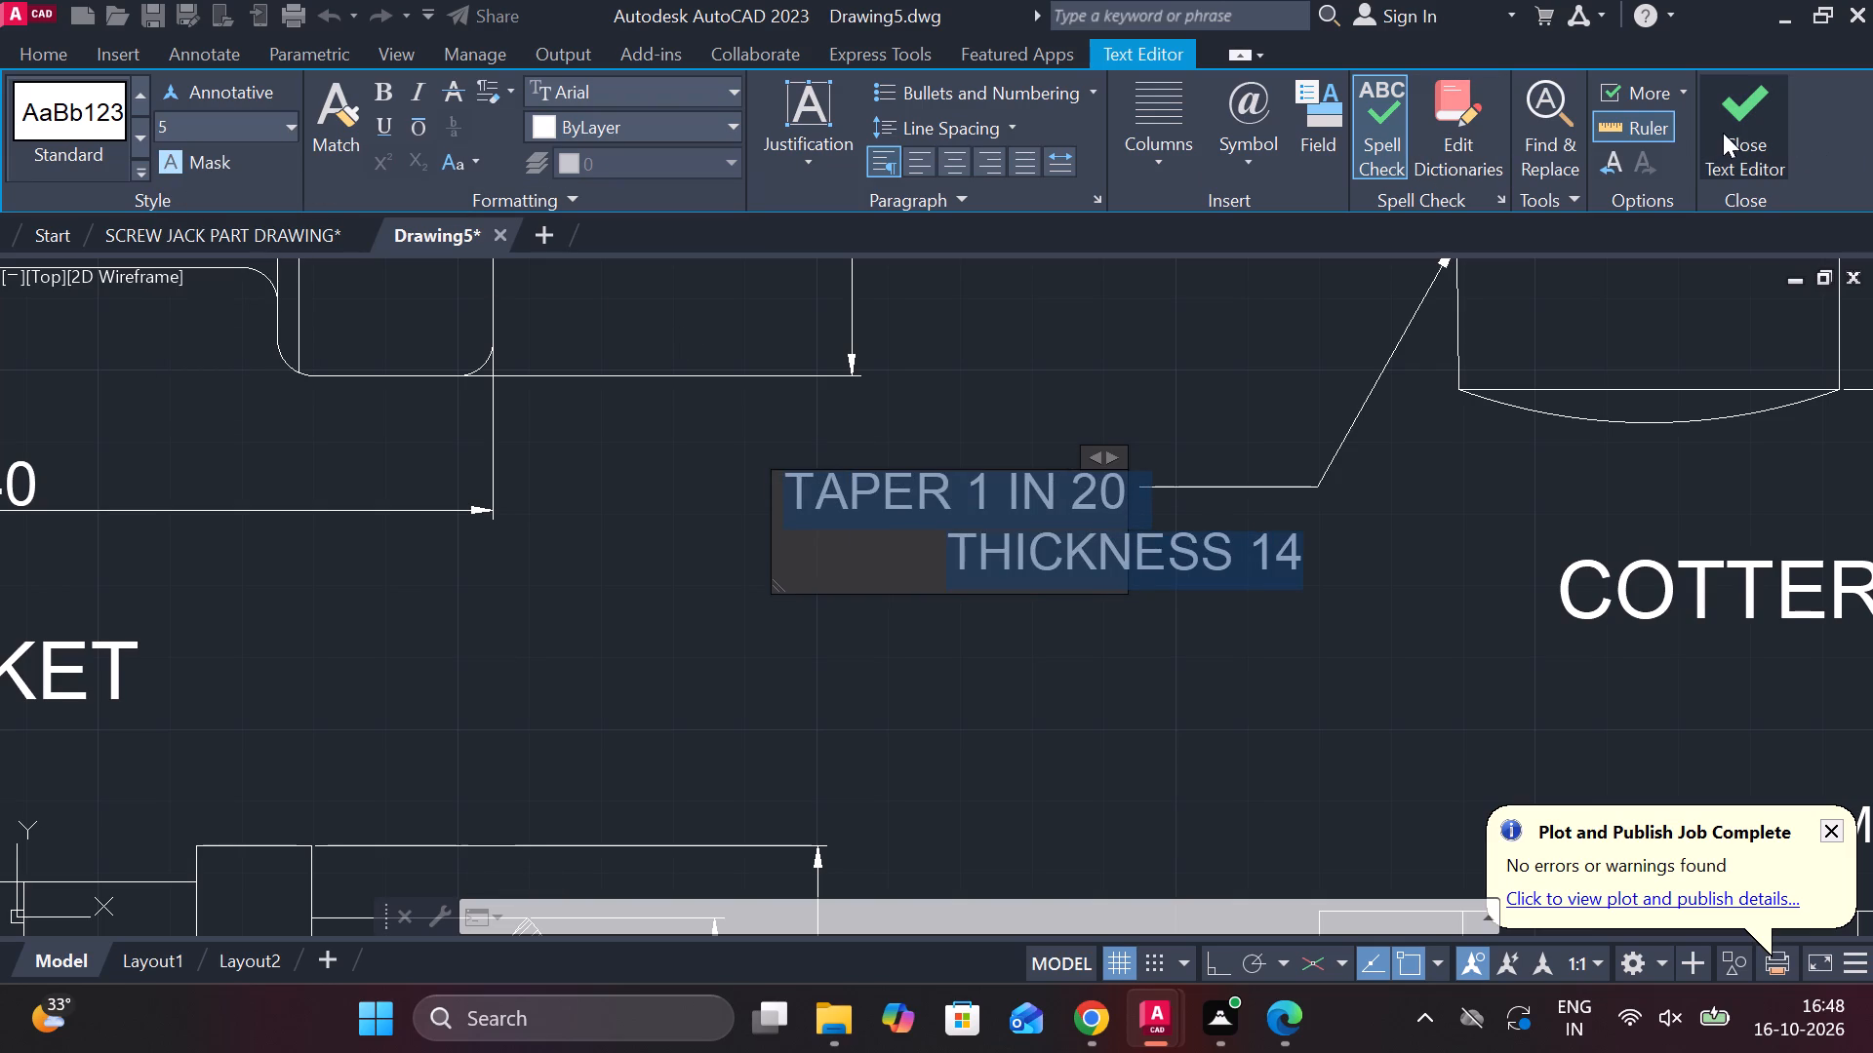
pyautogui.click(1738, 127)
# Locate and examine the undimensioned copies of the socket, spigot and cotter away from the dimensioned drawings.
pyautogui.scroll(-1, 1284, 598)
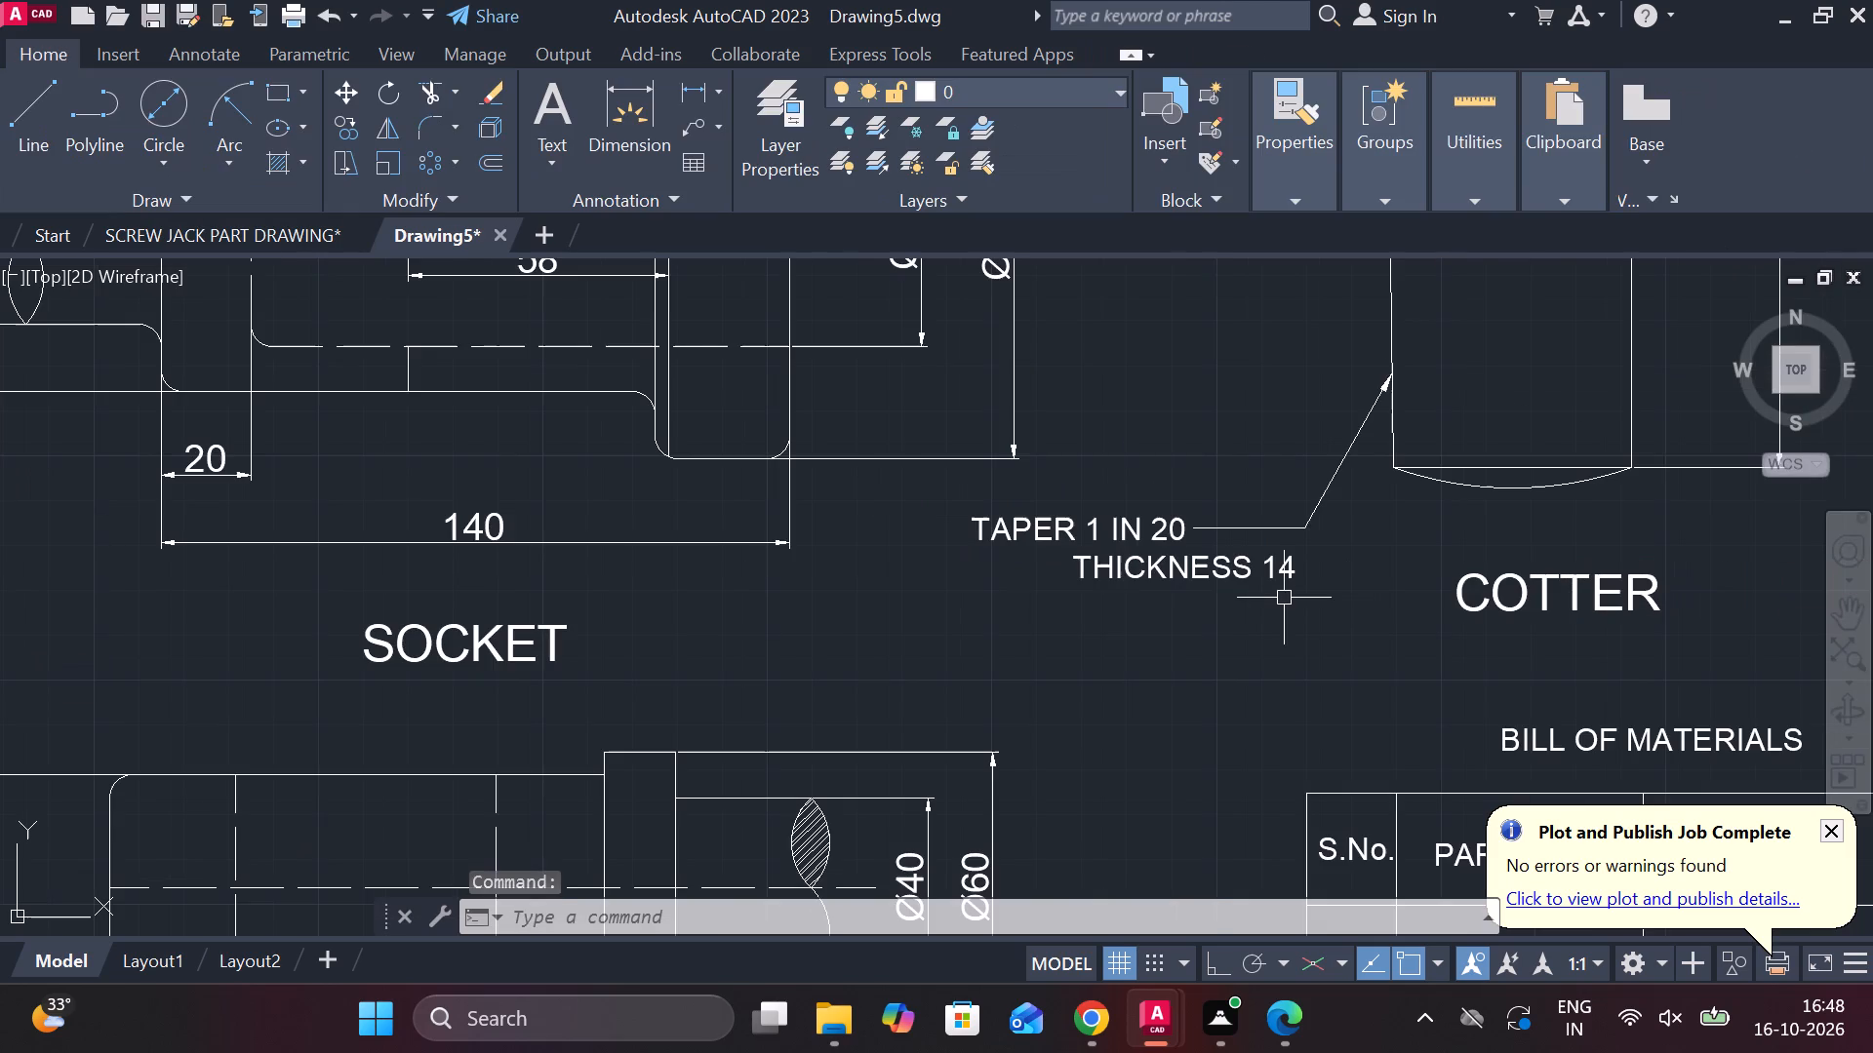
pyautogui.scroll(-2, 1284, 598)
pyautogui.scroll(-1, 1237, 670)
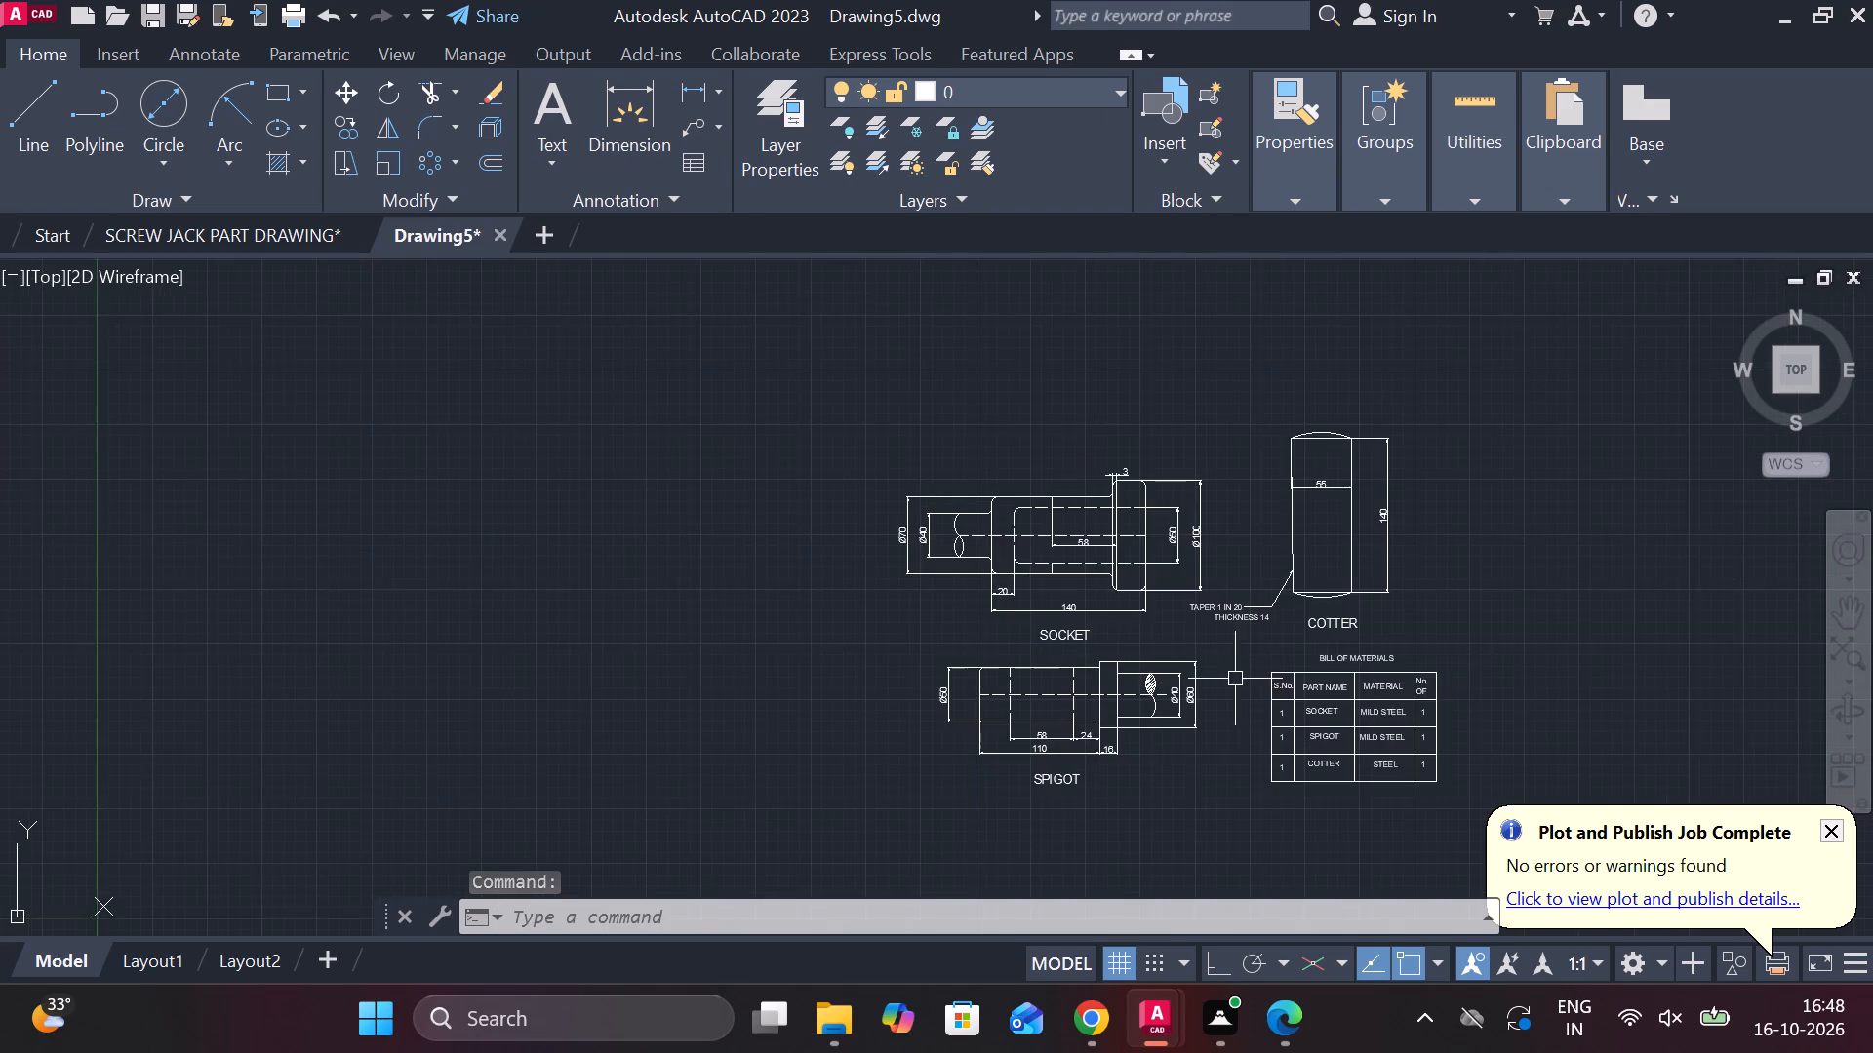
pyautogui.moveTo(1192, 612); pyautogui.dragTo(1134, 475, button='middle')
pyautogui.moveTo(1094, 663); pyautogui.dragTo(1032, 575, button='middle')
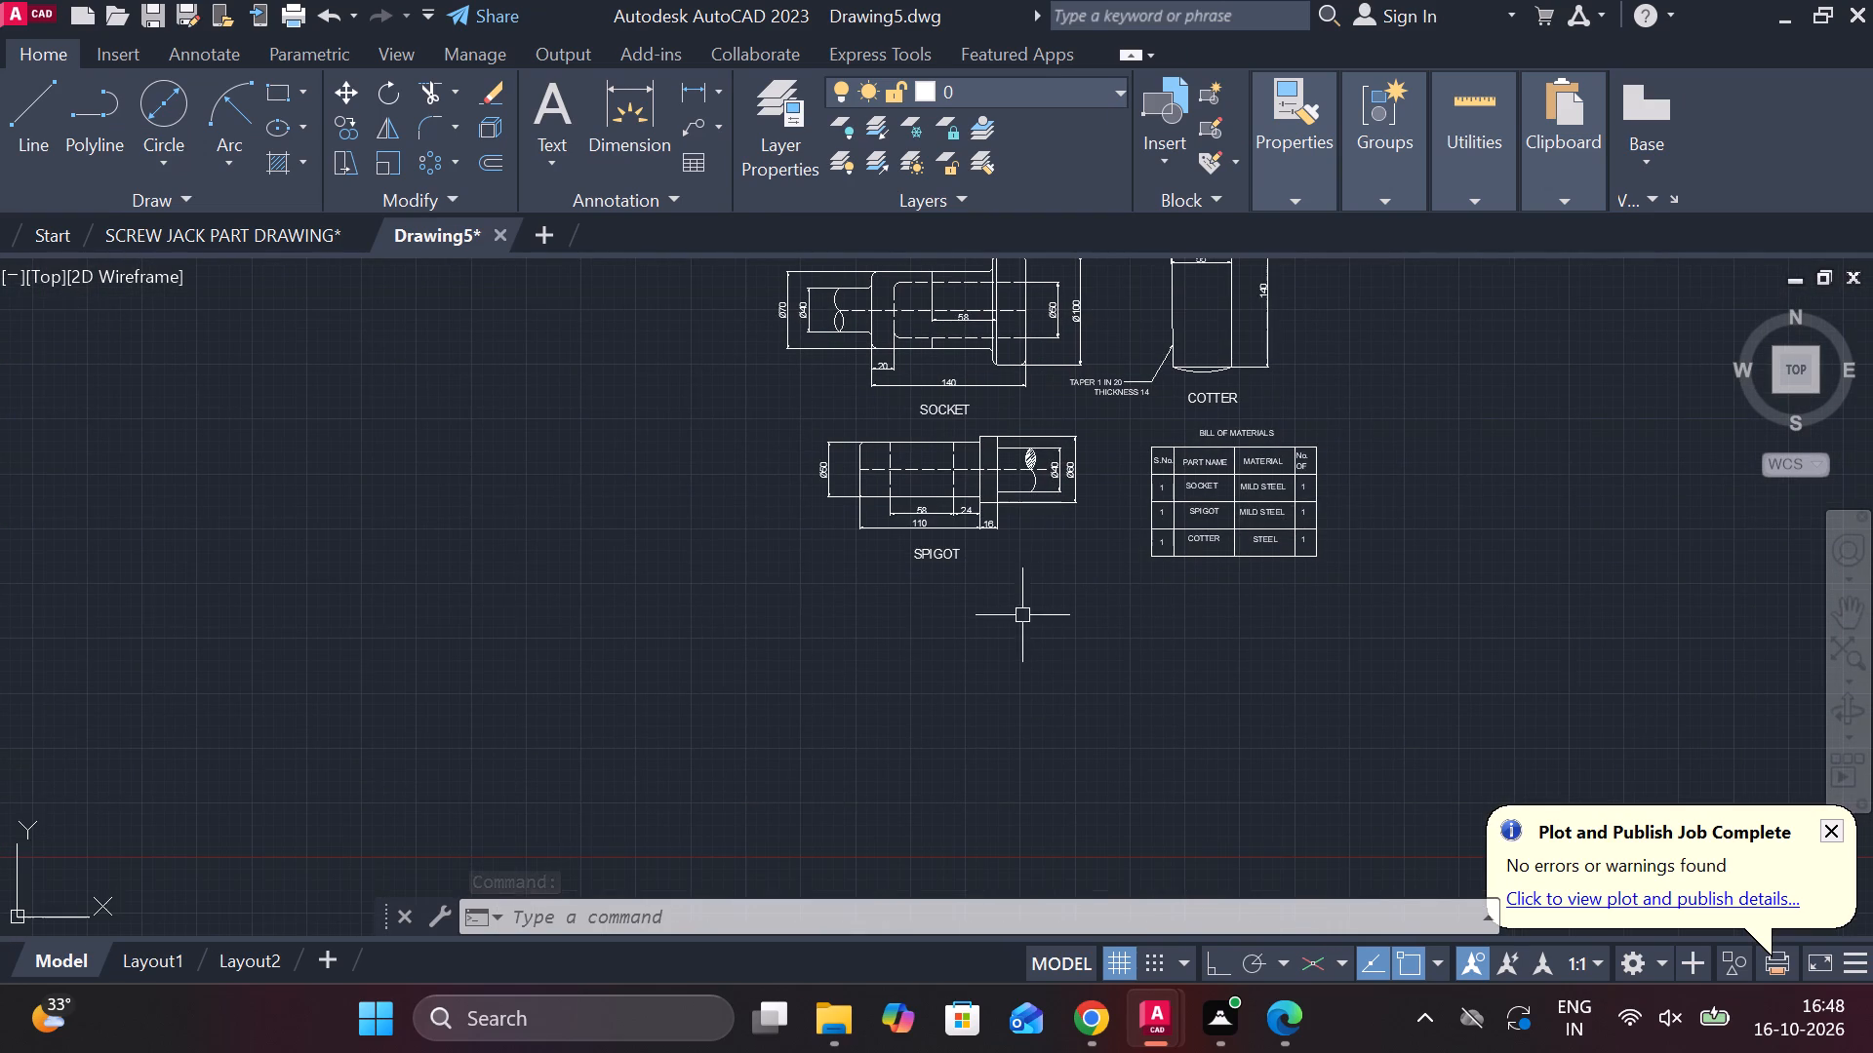
pyautogui.moveTo(979, 567); pyautogui.dragTo(1022, 571, button='middle')
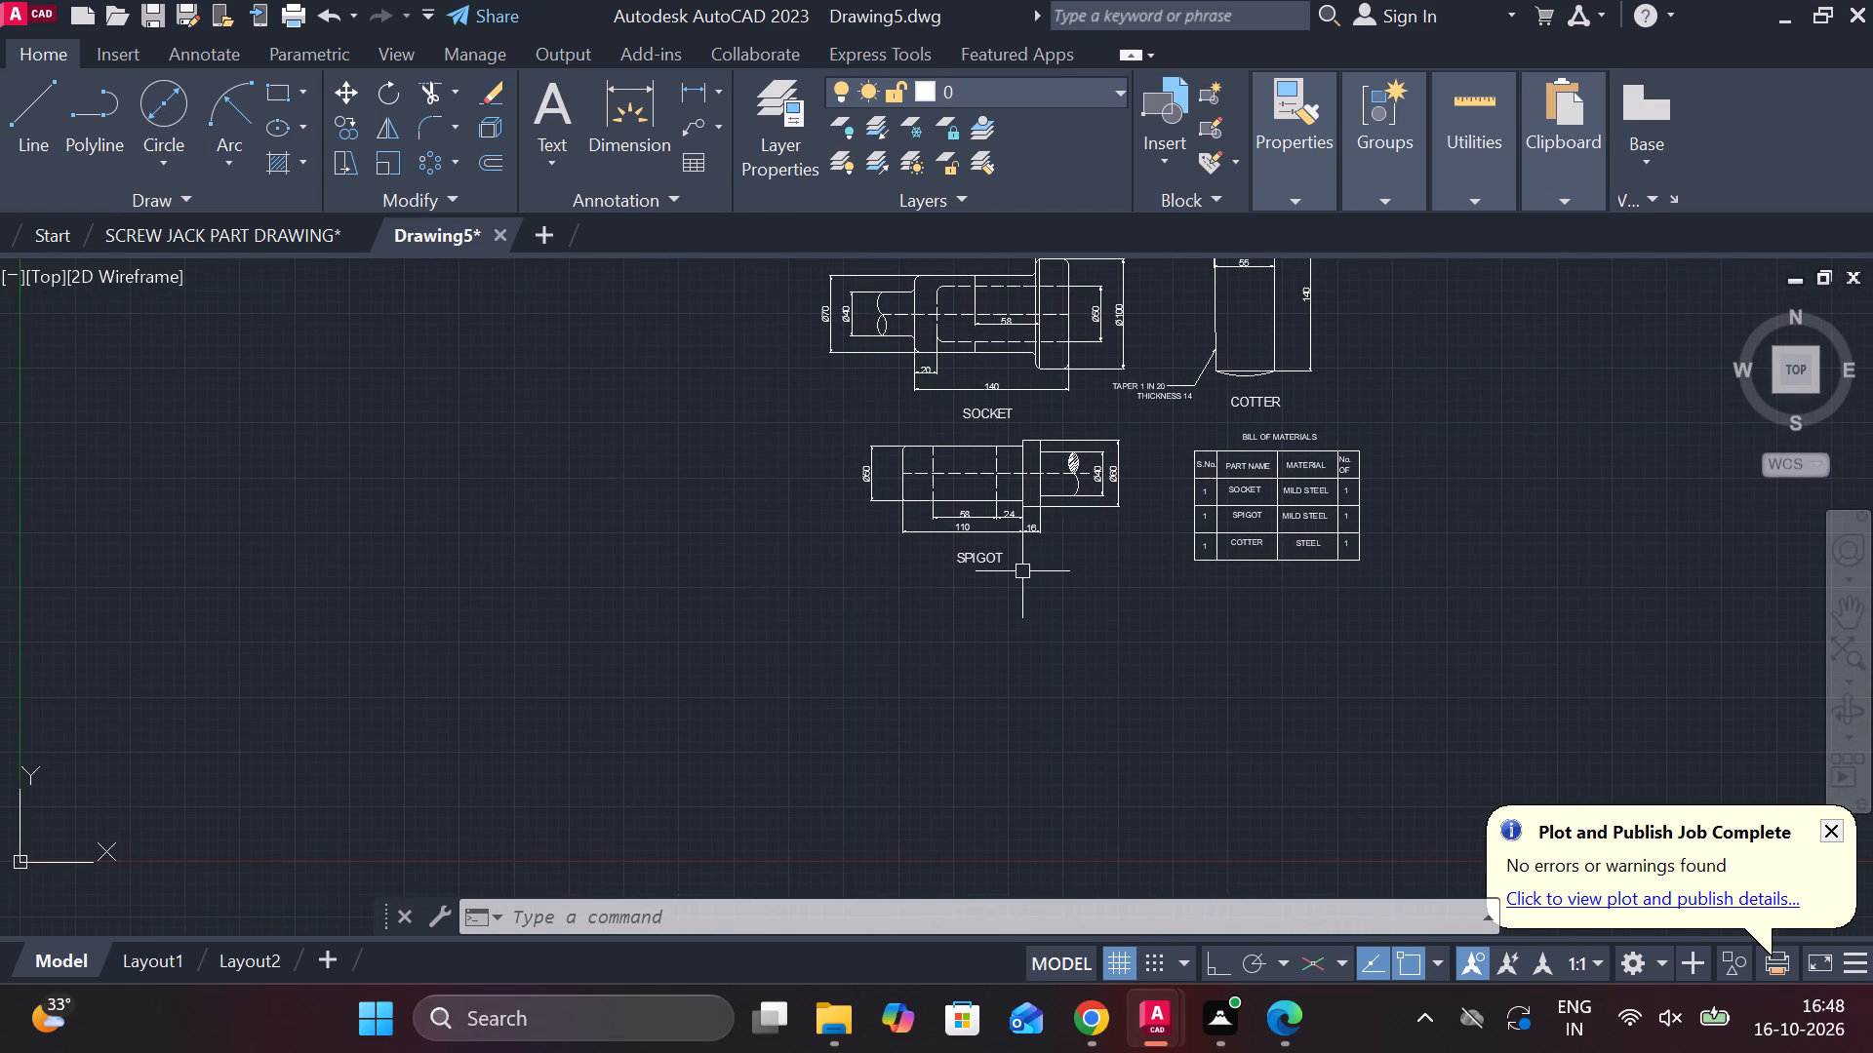
pyautogui.scroll(-1, 989, 614)
pyautogui.scroll(-1, 859, 634)
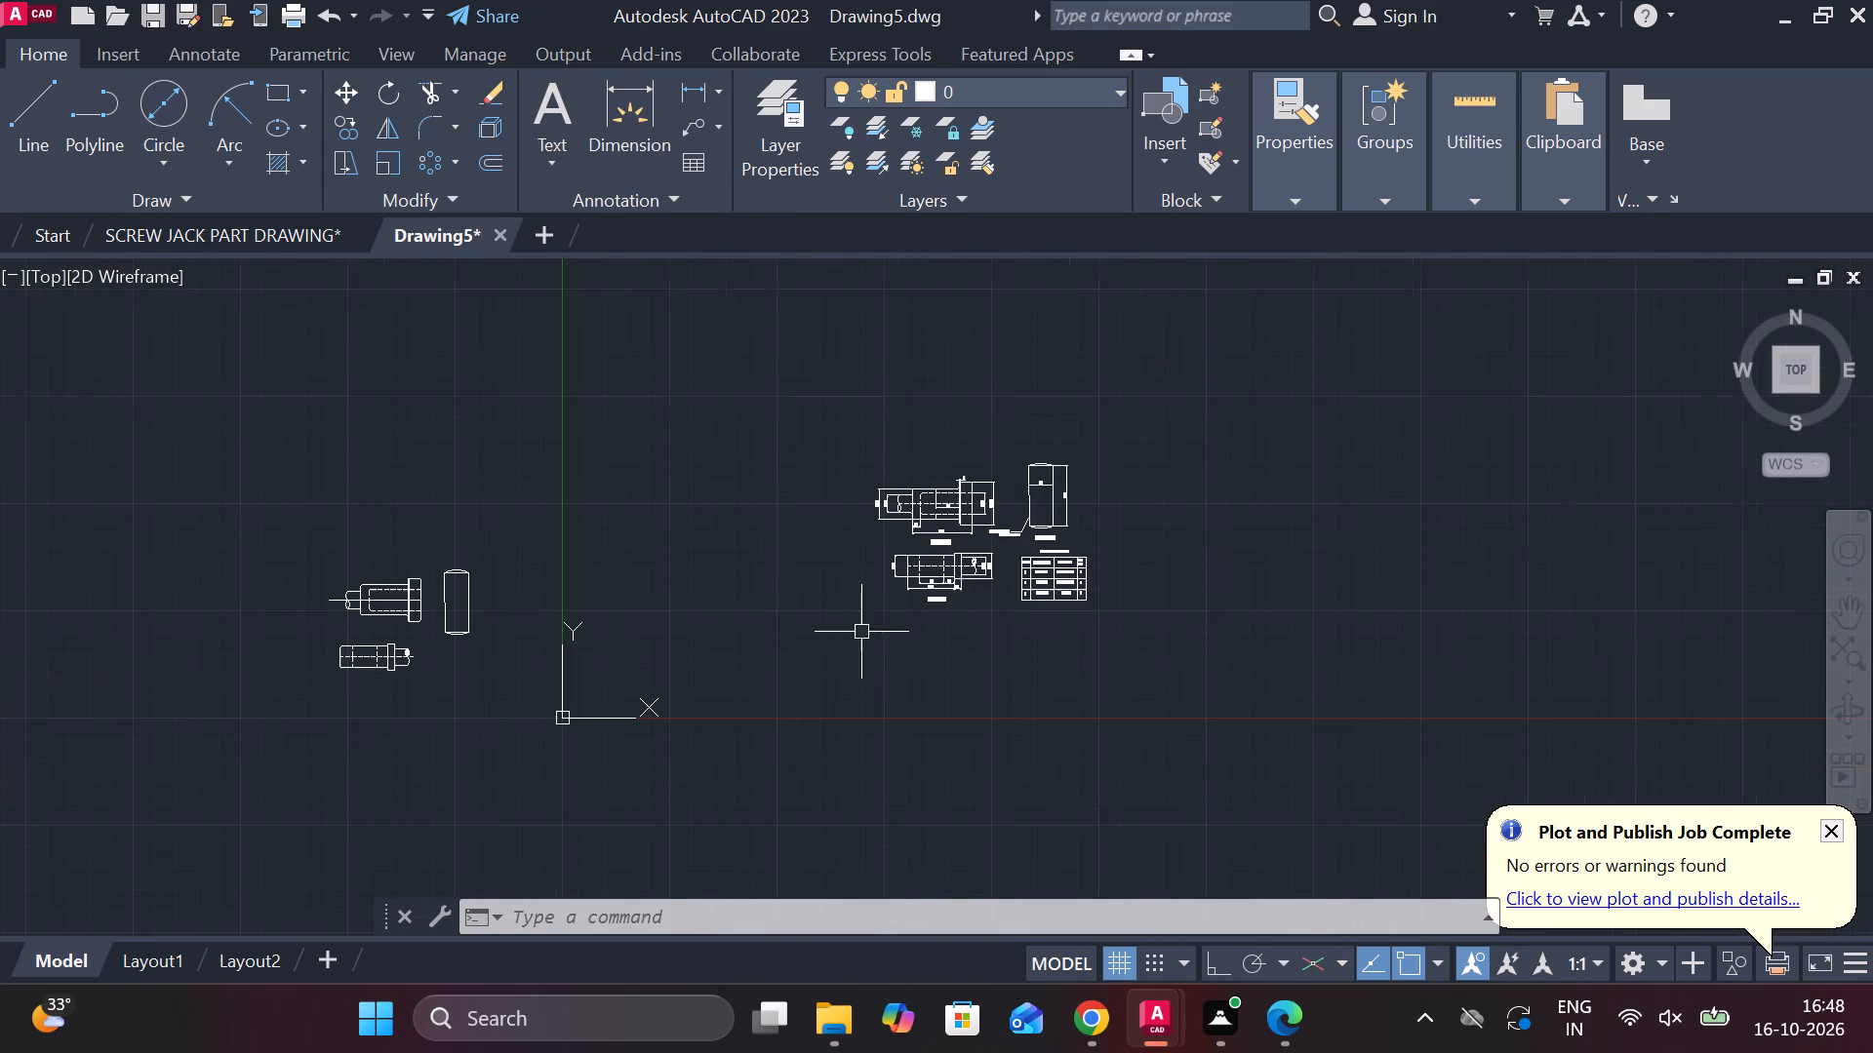
pyautogui.moveTo(798, 517); pyautogui.dragTo(1006, 463, button='middle')
pyautogui.scroll(4, 633, 553)
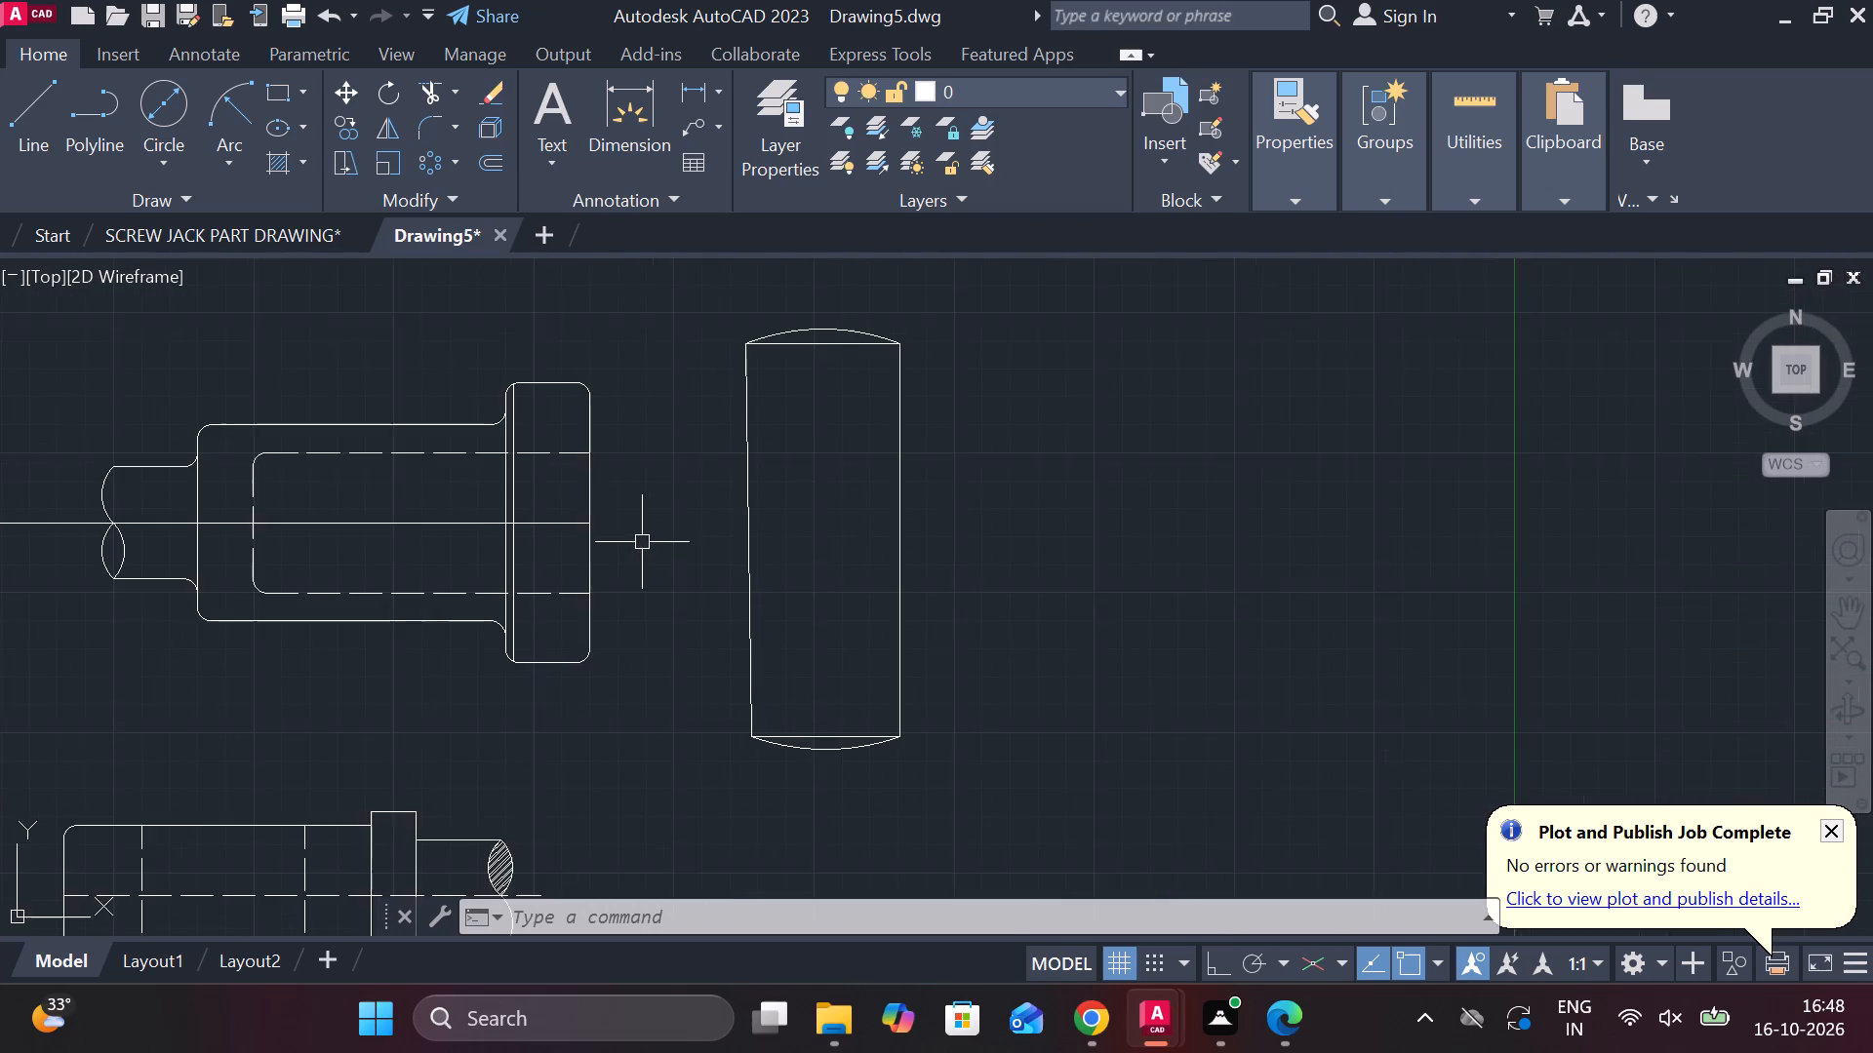
pyautogui.moveTo(650, 542); pyautogui.dragTo(918, 467, button='middle')
pyautogui.moveTo(977, 467); pyautogui.dragTo(1000, 471, button='middle')
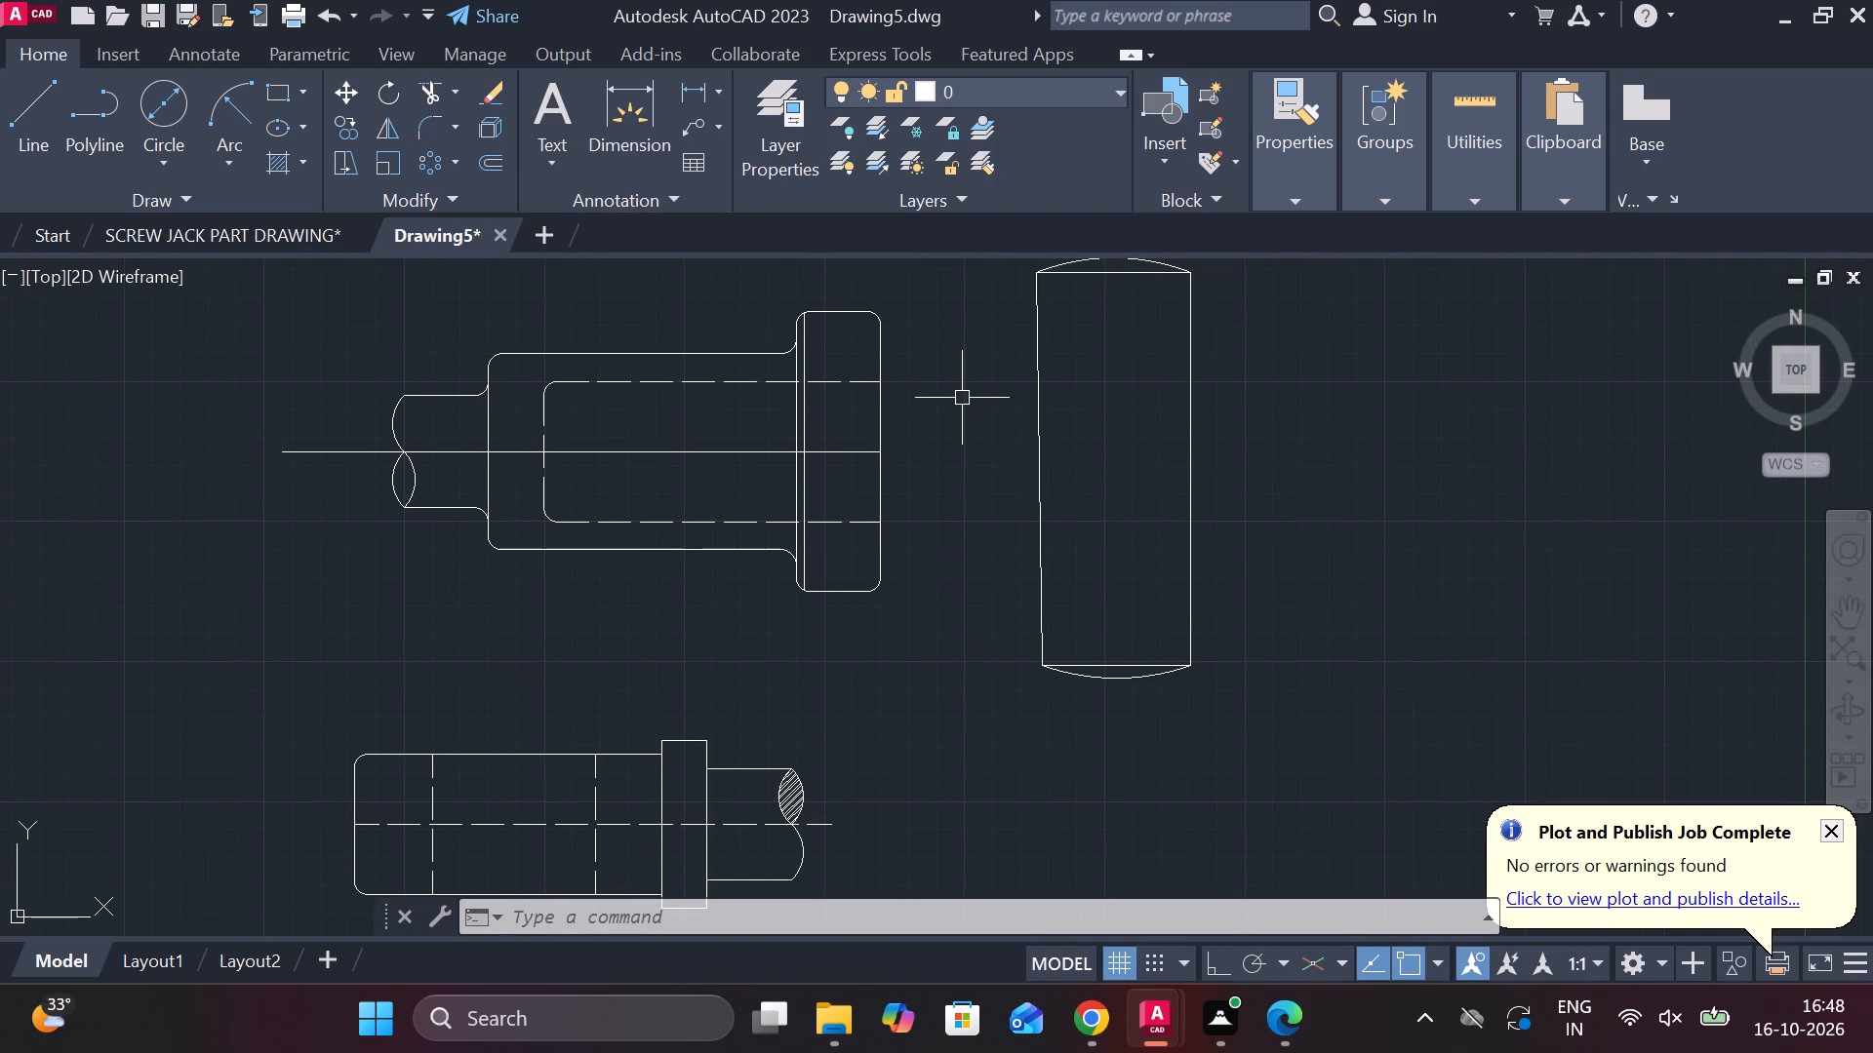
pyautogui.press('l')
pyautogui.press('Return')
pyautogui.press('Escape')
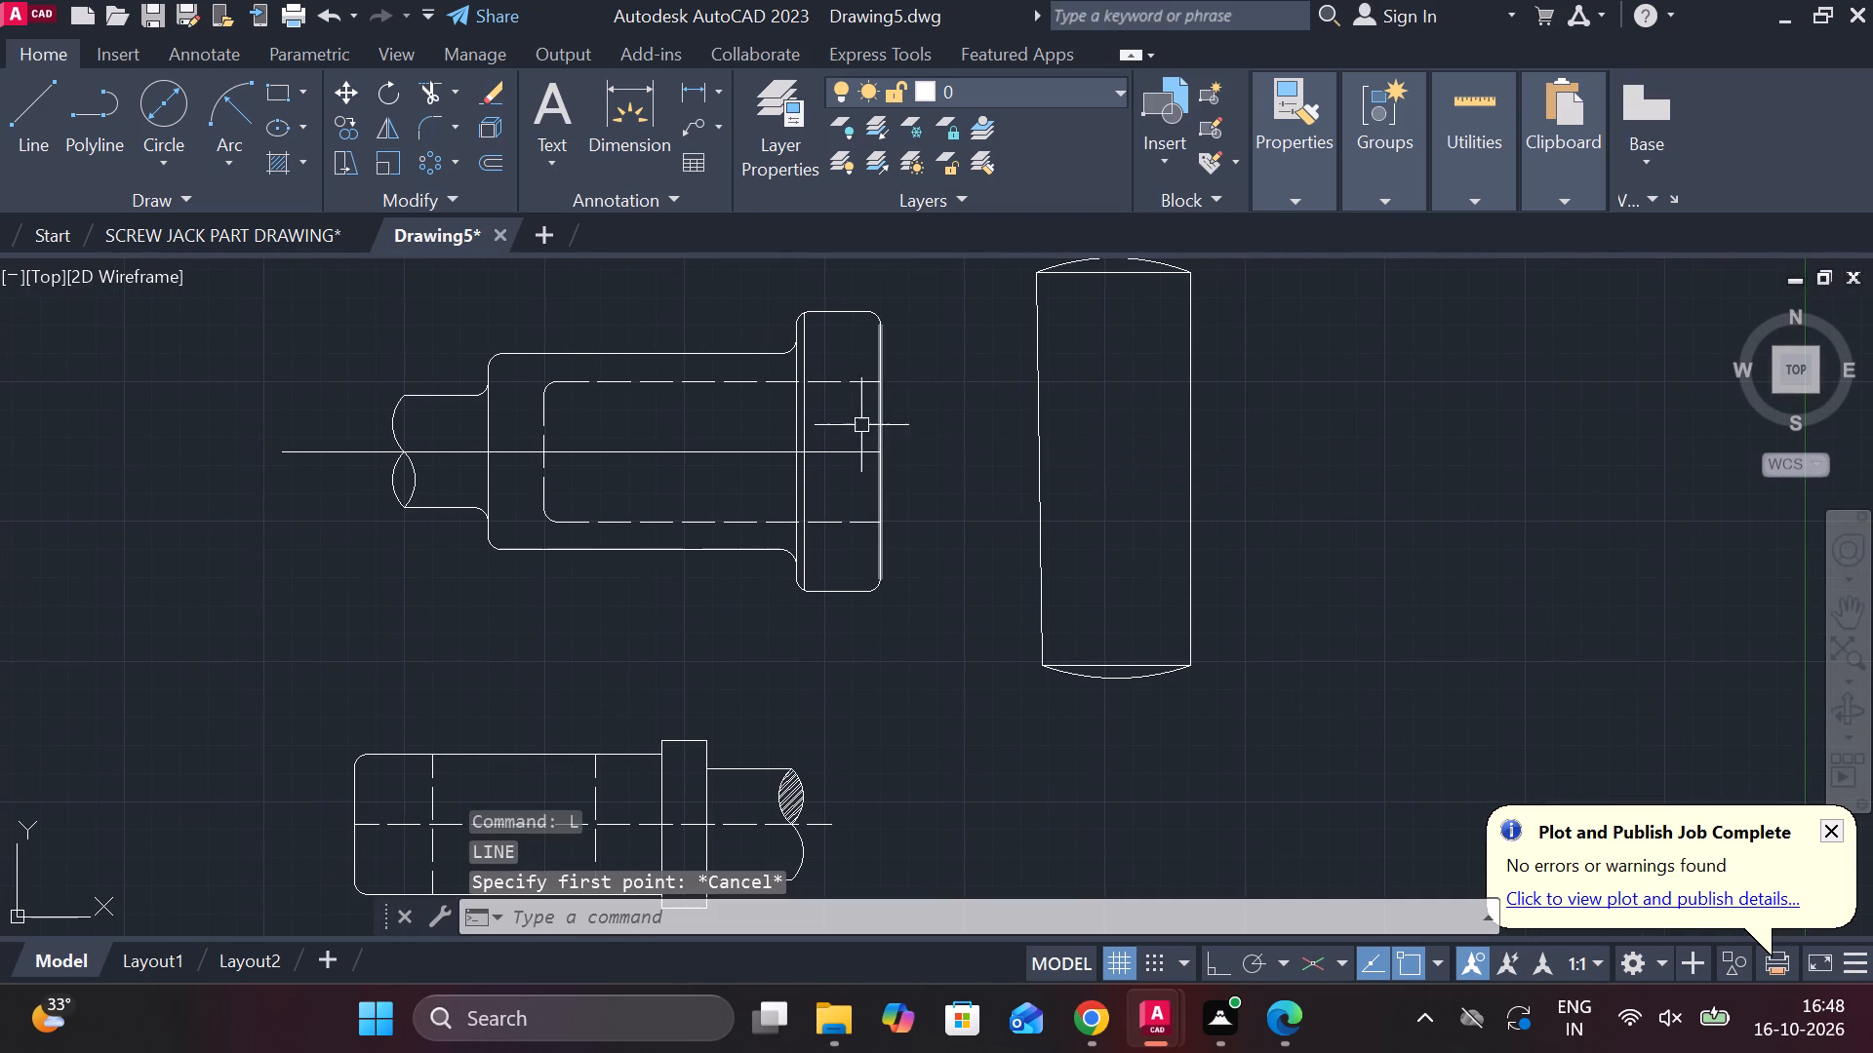
# Offset the vertical line at the inner side of the undimensioned socket's collar by 58 towards the shank.
pyautogui.click(800, 423)
pyautogui.press('o')
pyautogui.press('Return')
pyautogui.press('Return')
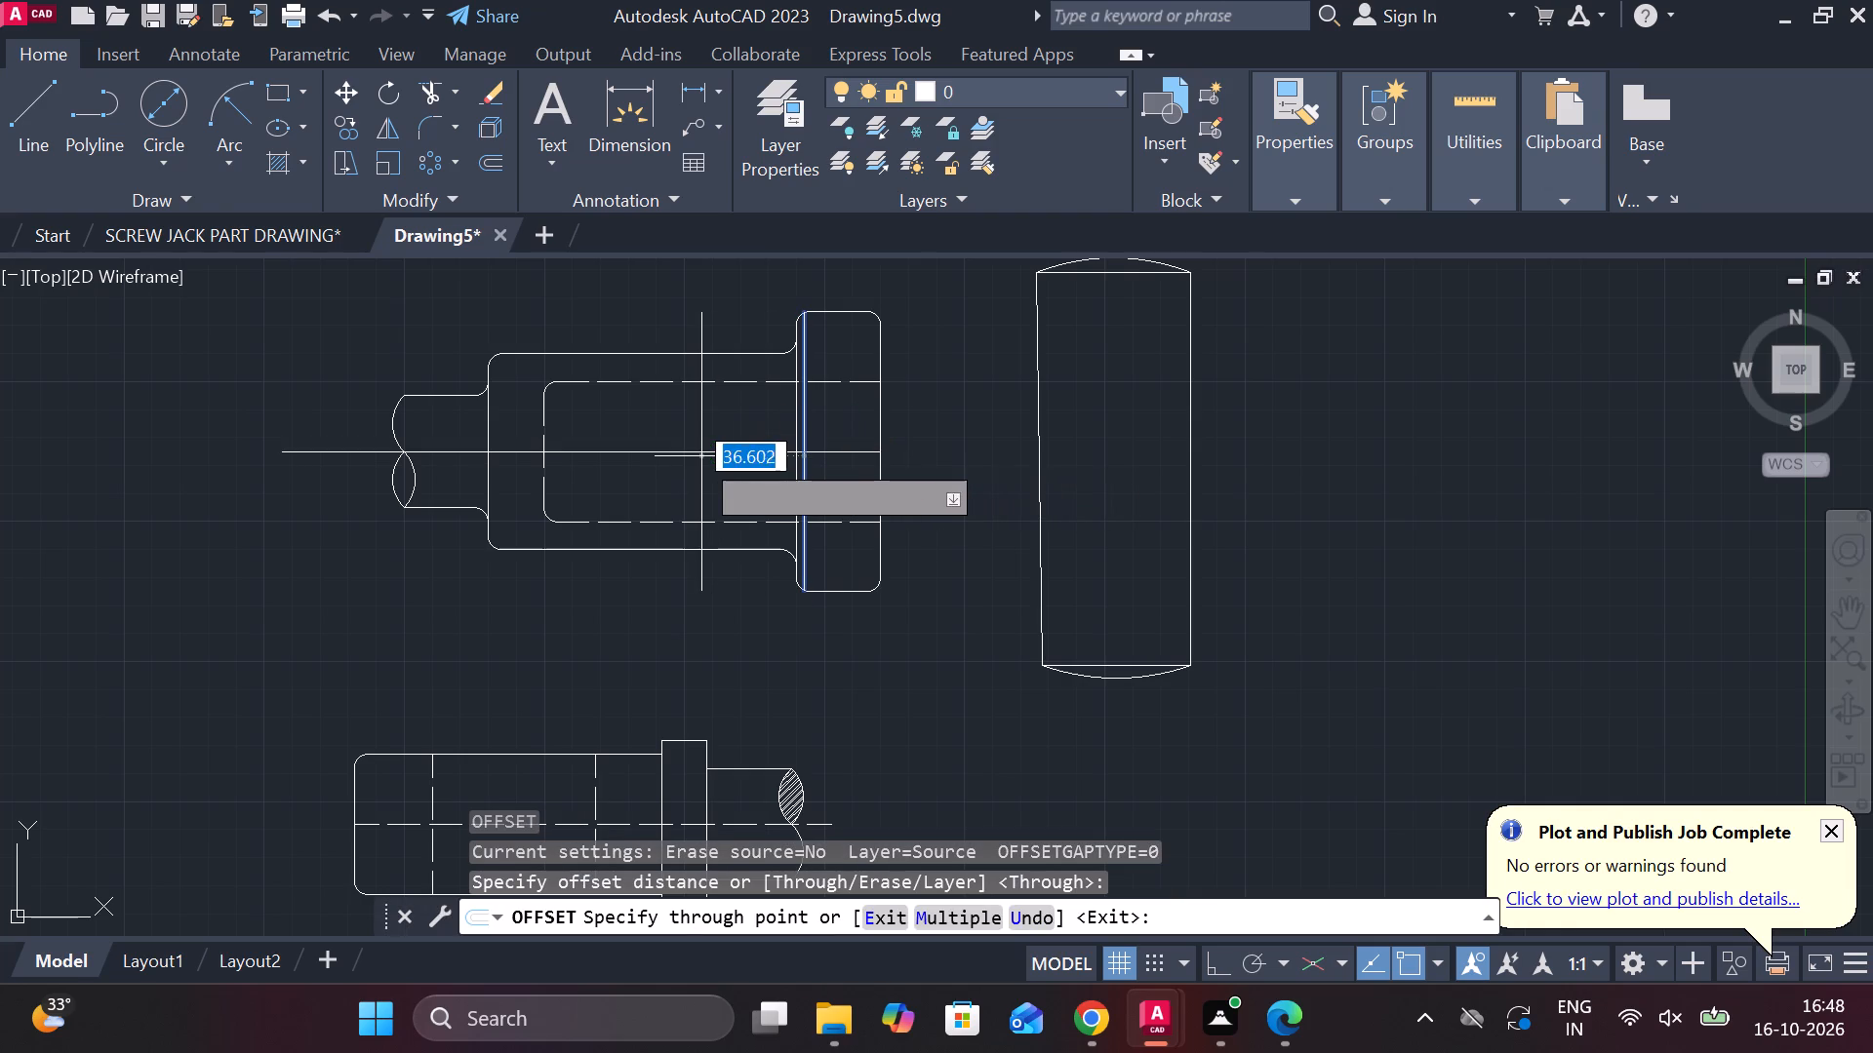
pyautogui.write('58')
pyautogui.press('Return')
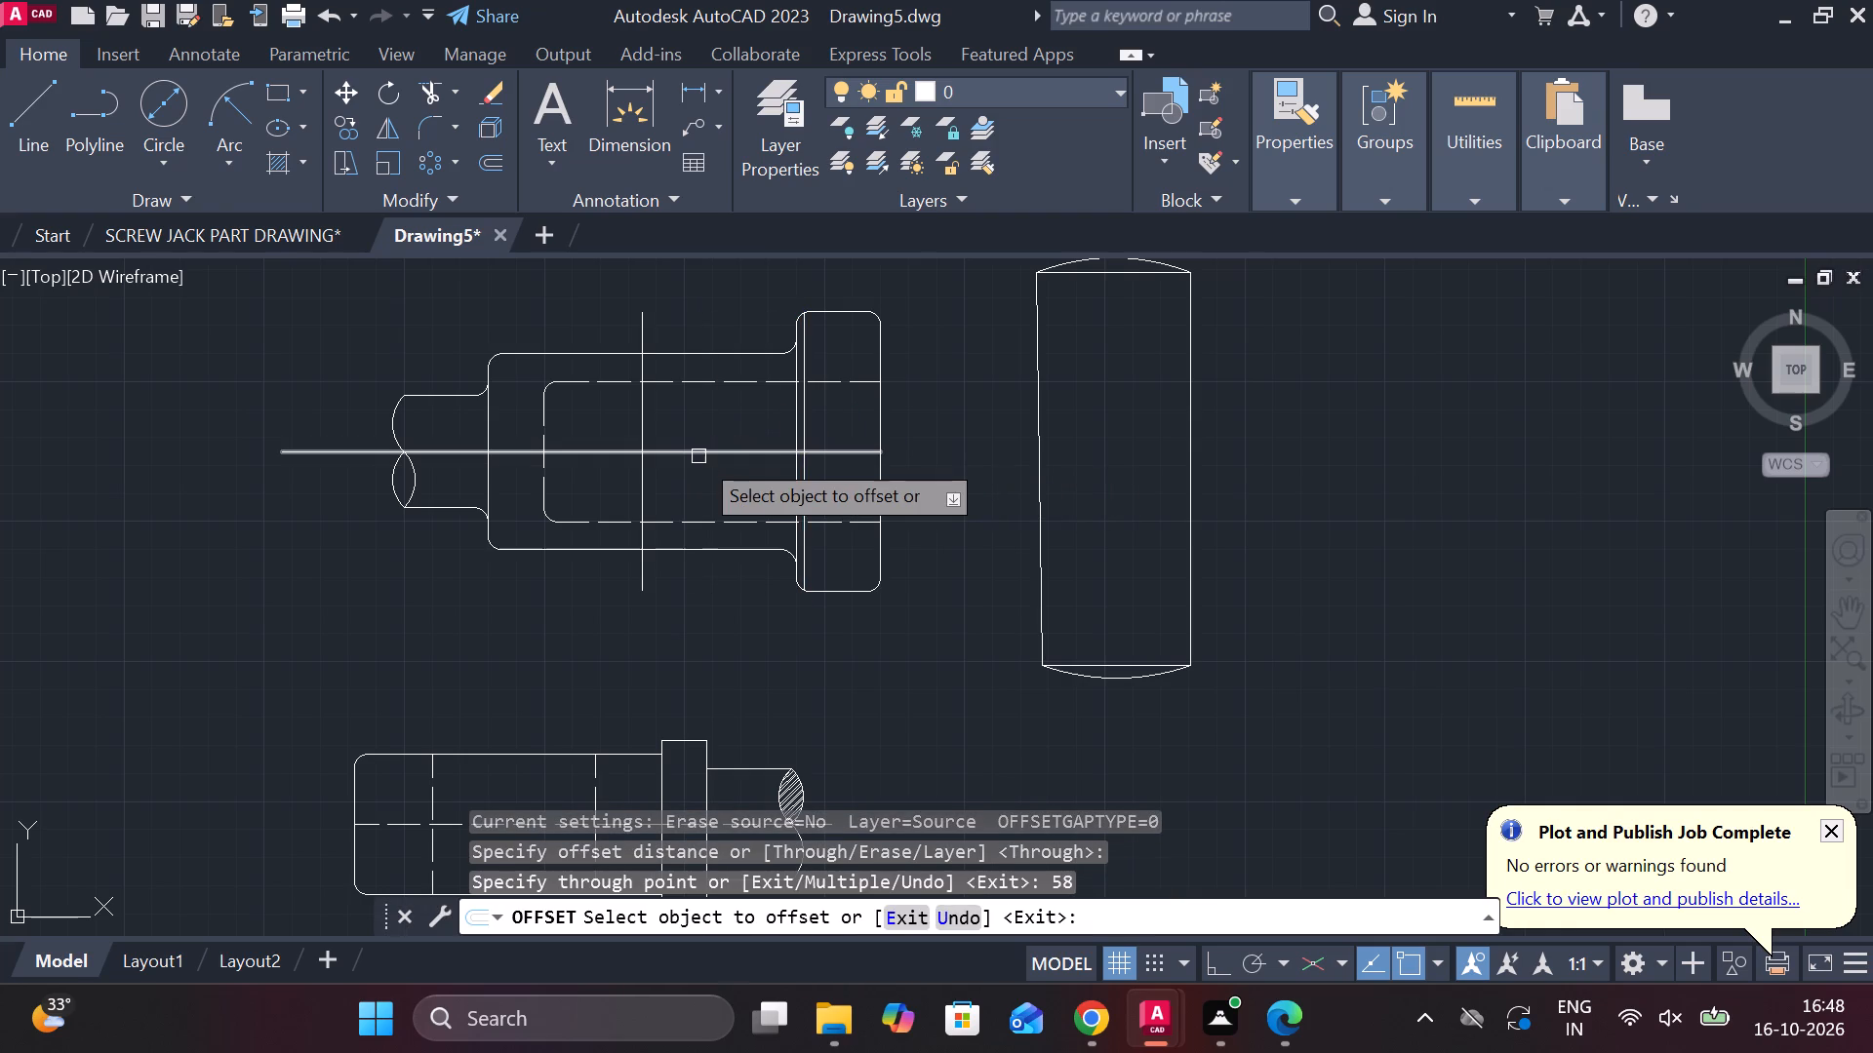
pyautogui.moveTo(774, 319); pyautogui.dragTo(863, 332, button='middle')
pyautogui.press('Escape')
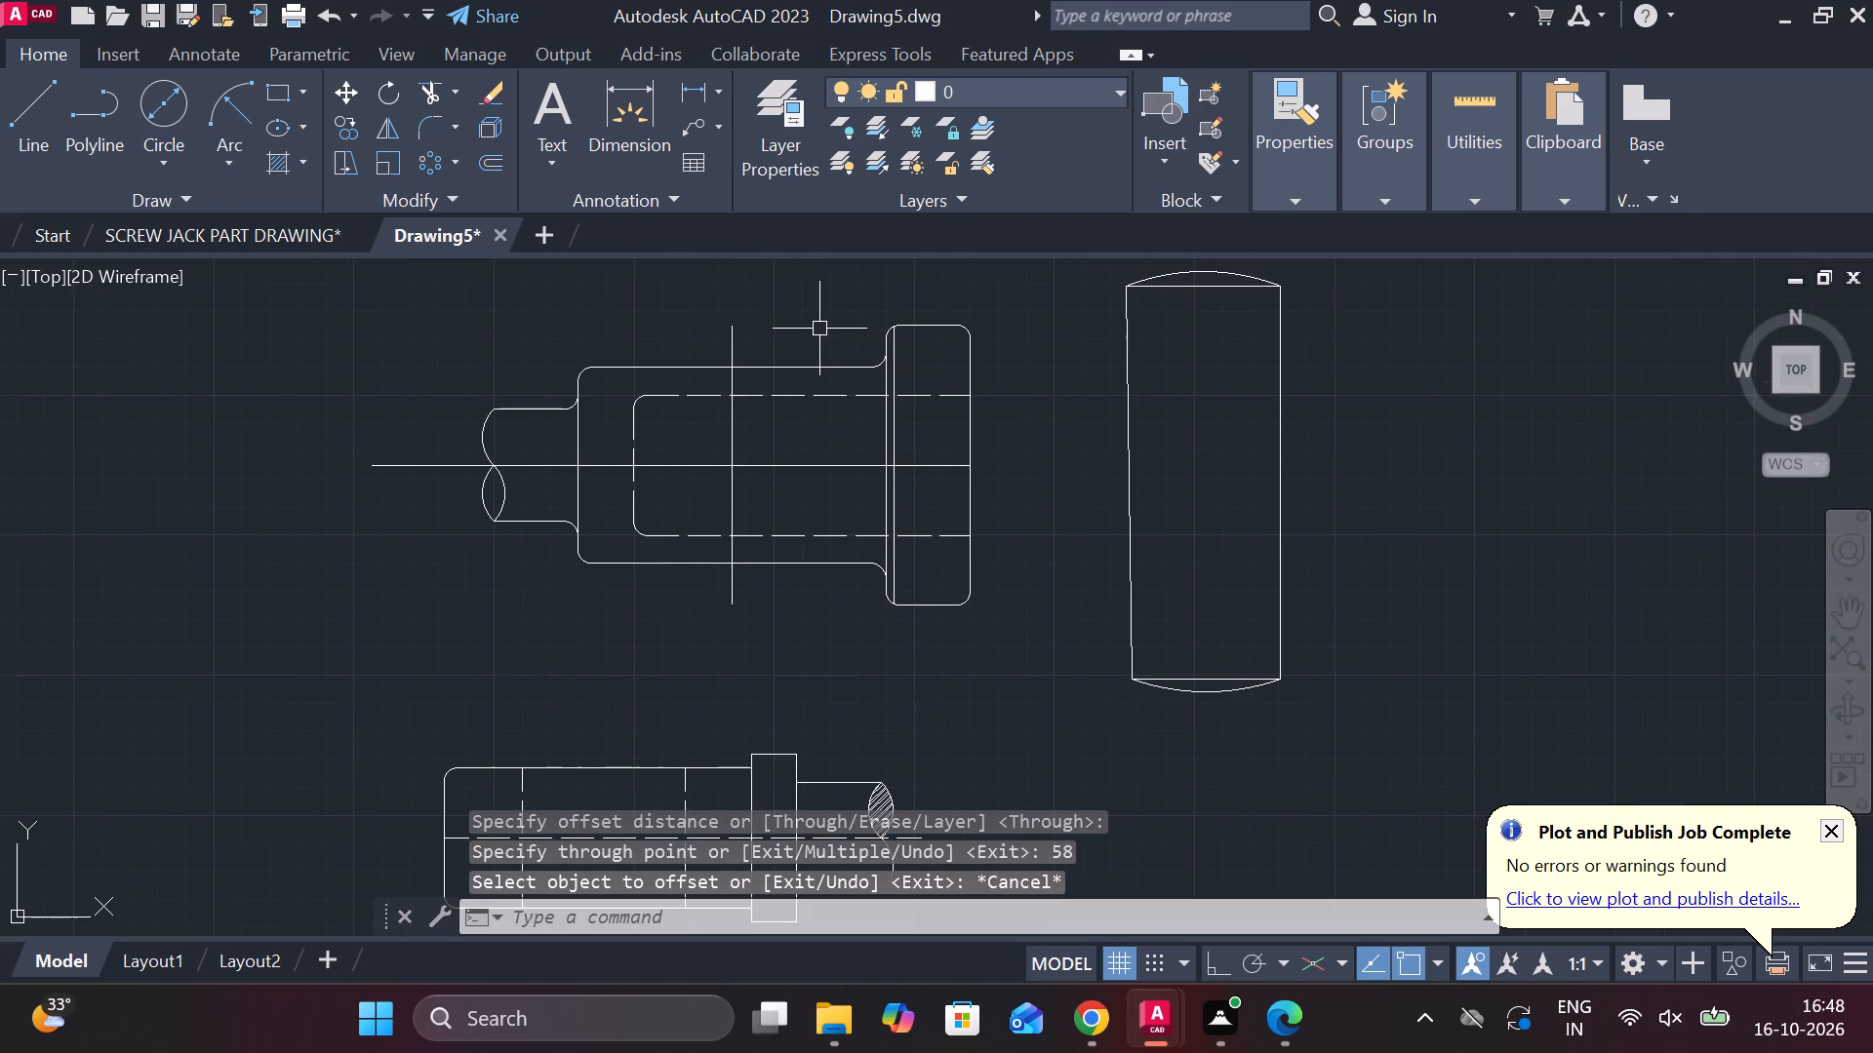
# Trim the offset line so only the short segments between the socket's outer outline and hidden bore lines remain.
pyautogui.write('TR')
pyautogui.press('space')
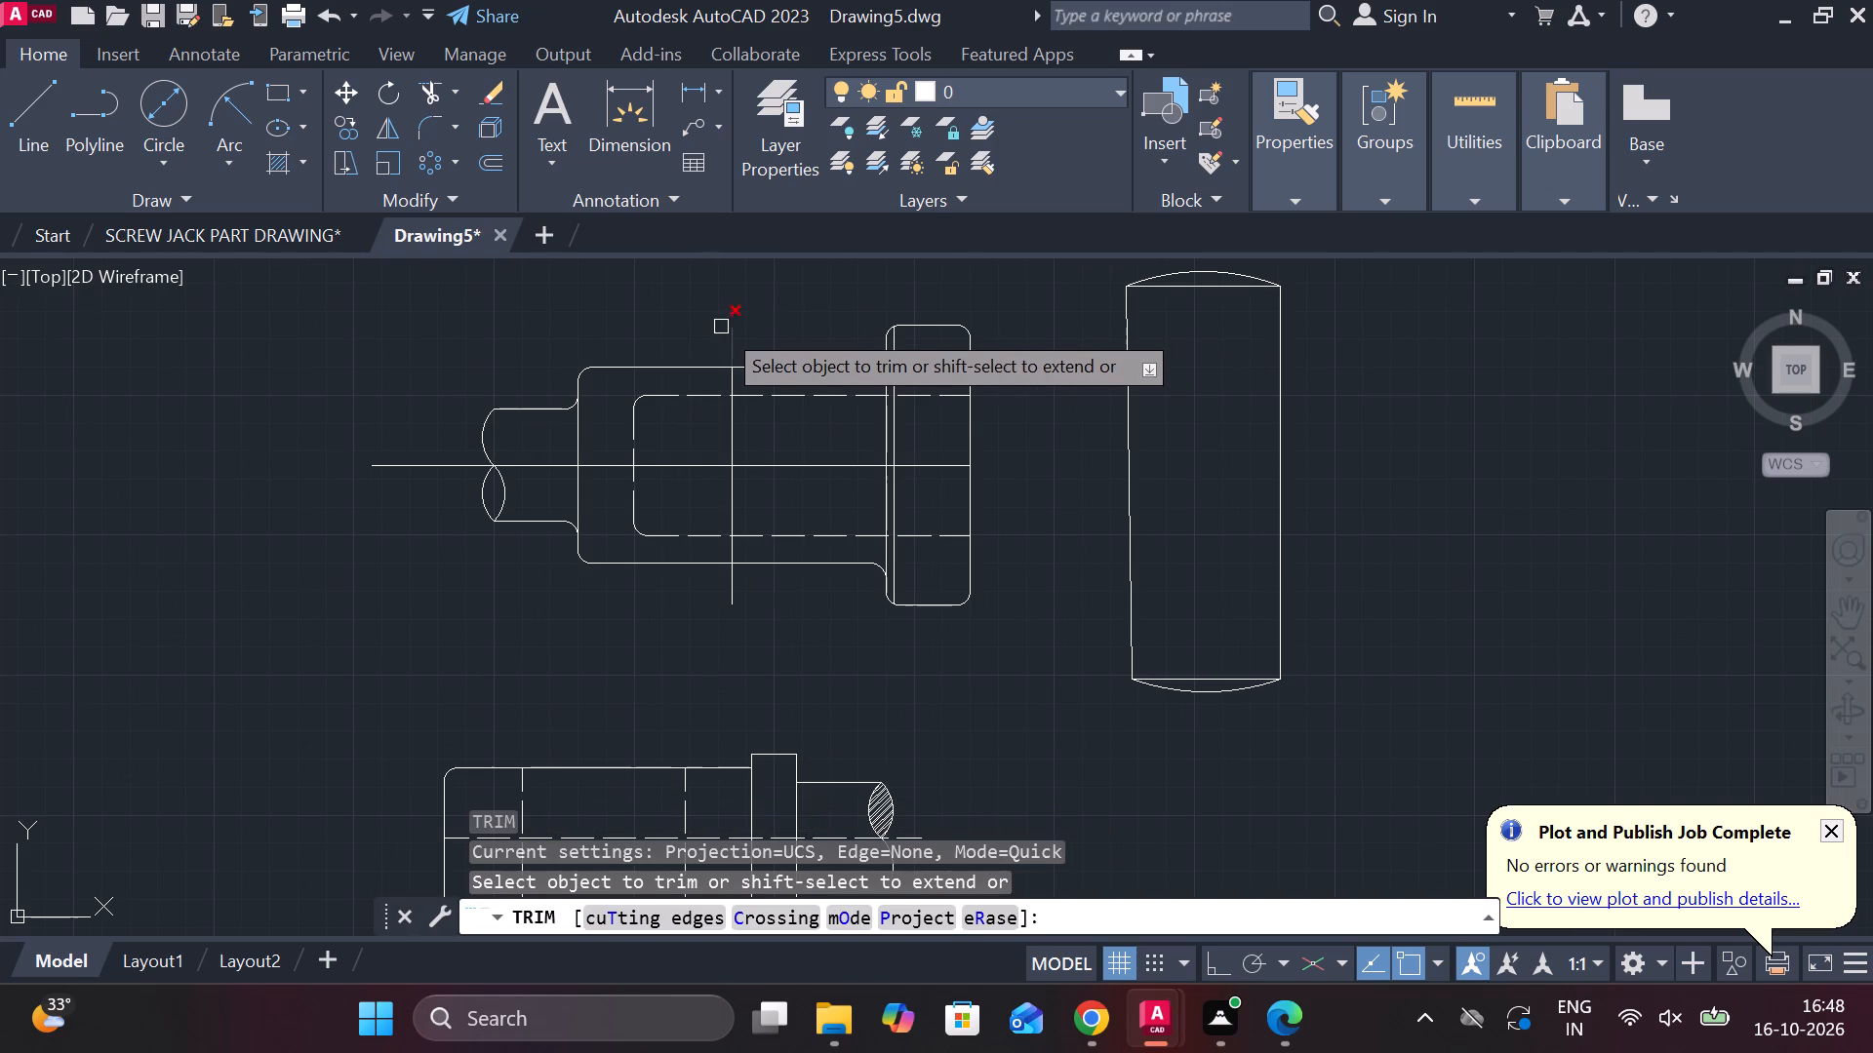
pyautogui.doubleClick(724, 337)
pyautogui.click(764, 337)
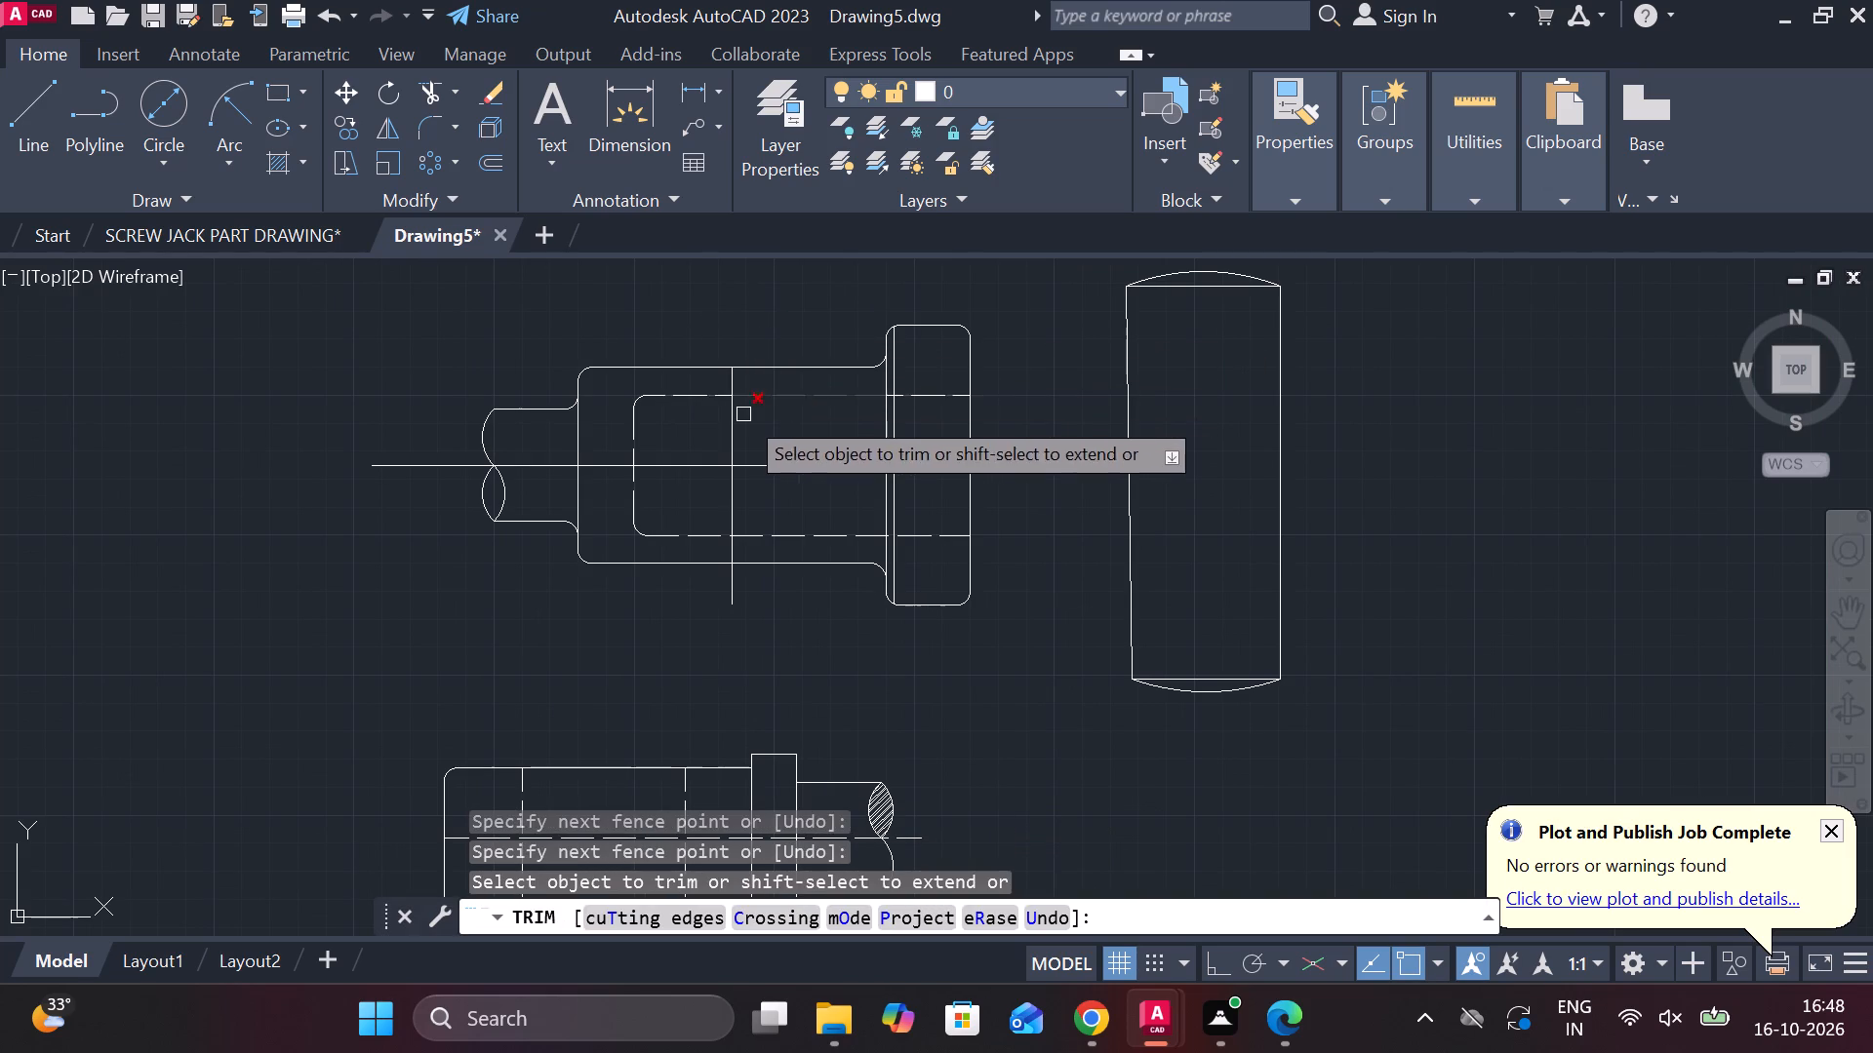
pyautogui.click(737, 420)
pyautogui.click(738, 506)
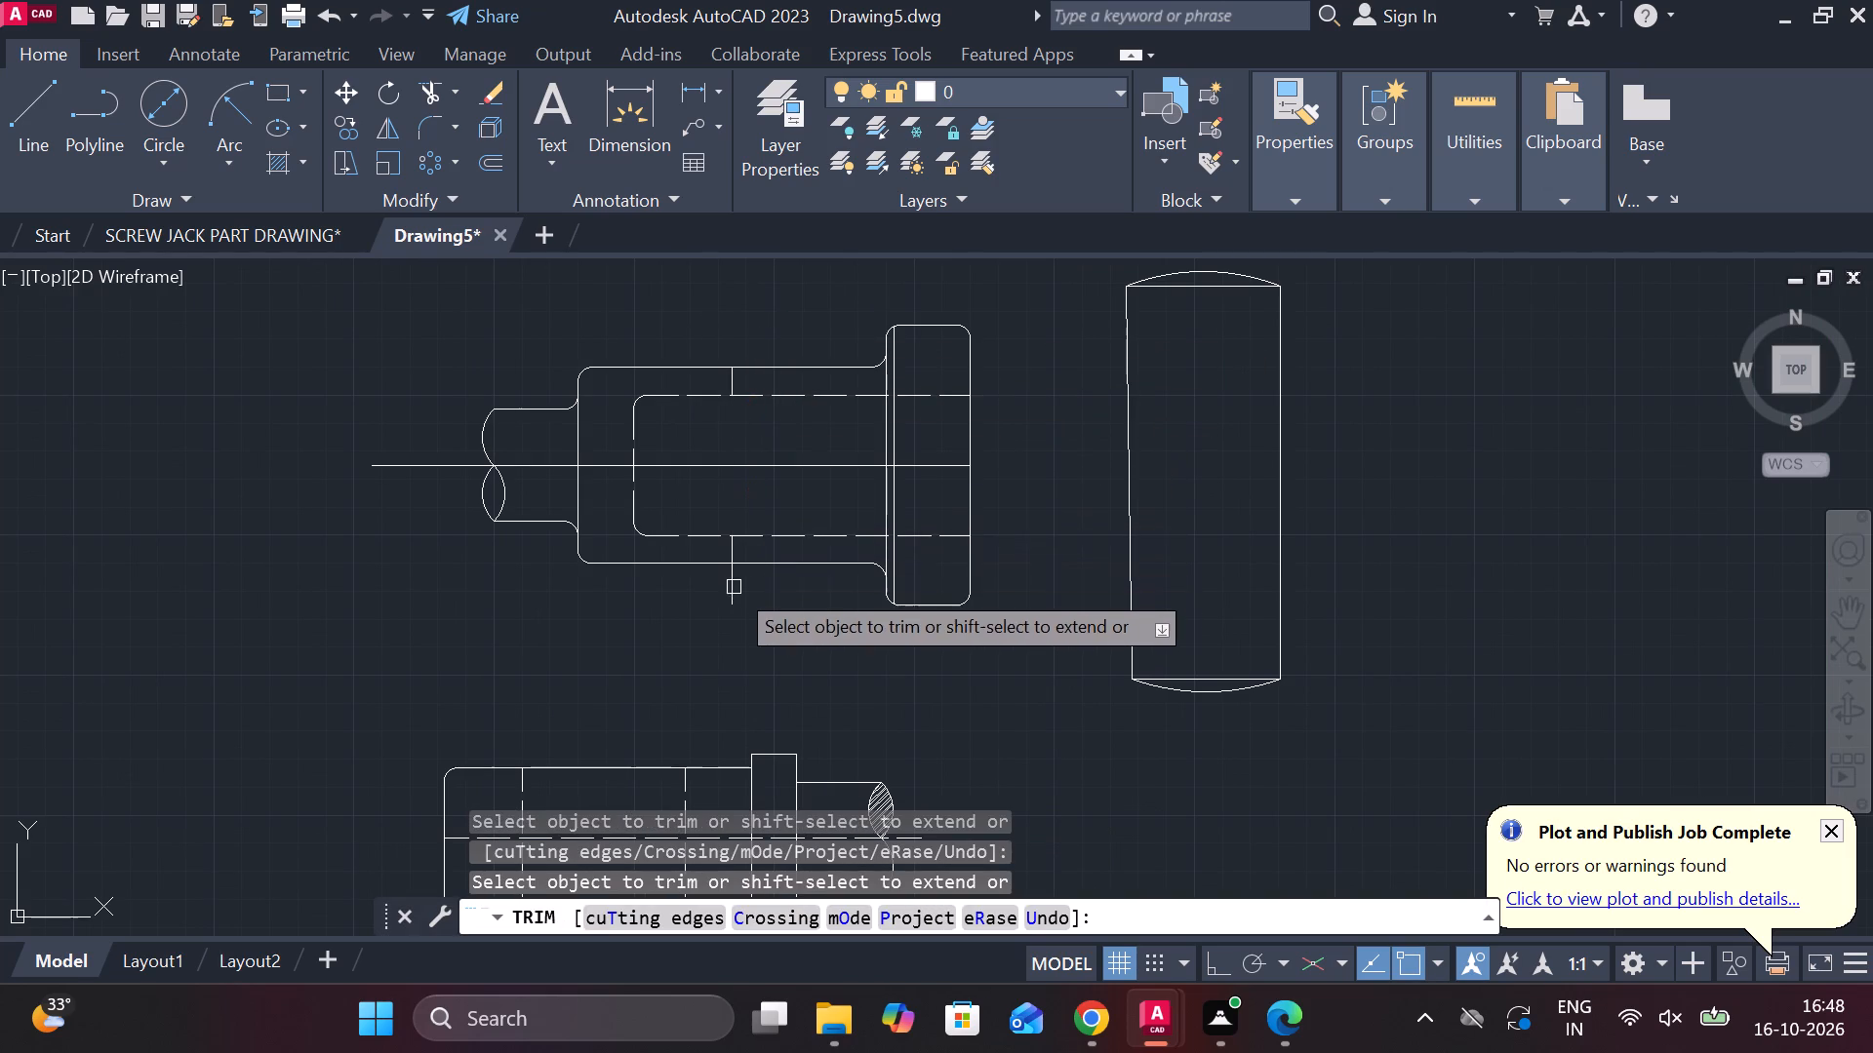
pyautogui.click(733, 592)
pyautogui.middleClick(821, 605)
pyautogui.scroll(-1, 821, 604)
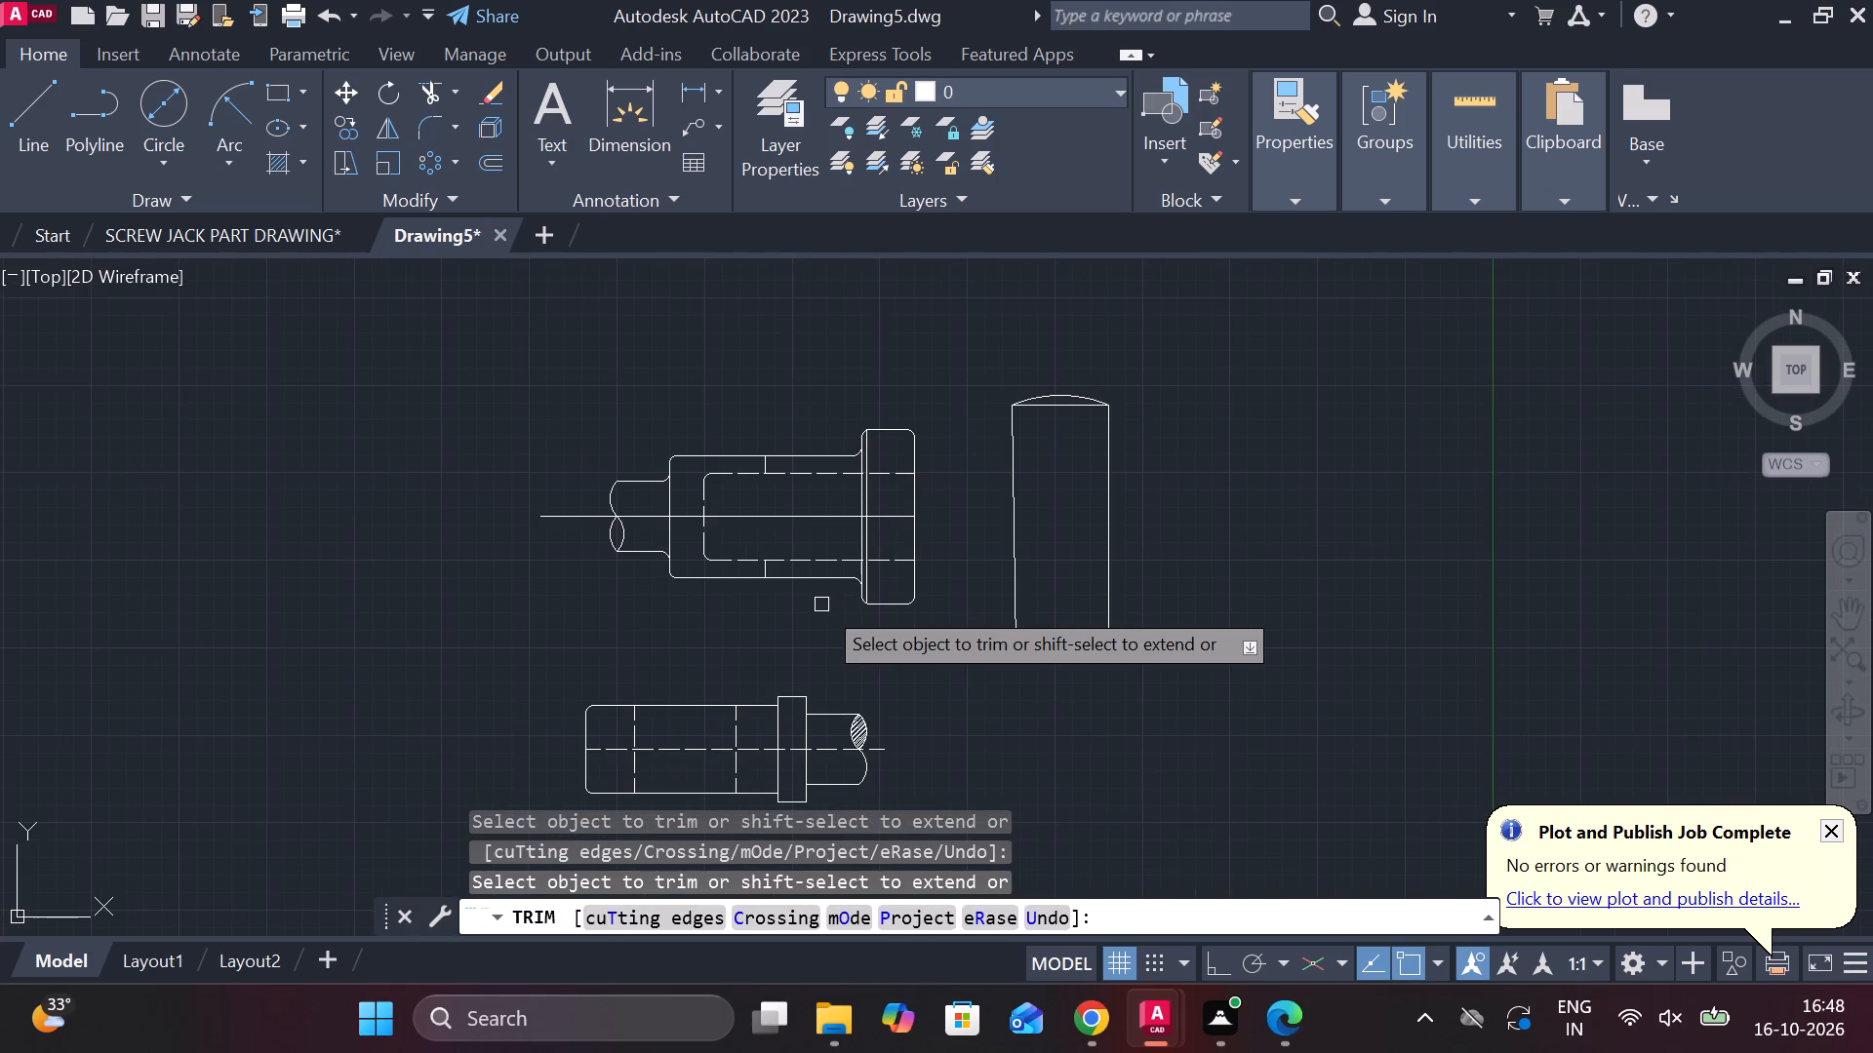
pyautogui.scroll(-1, 857, 583)
pyautogui.scroll(1, 859, 597)
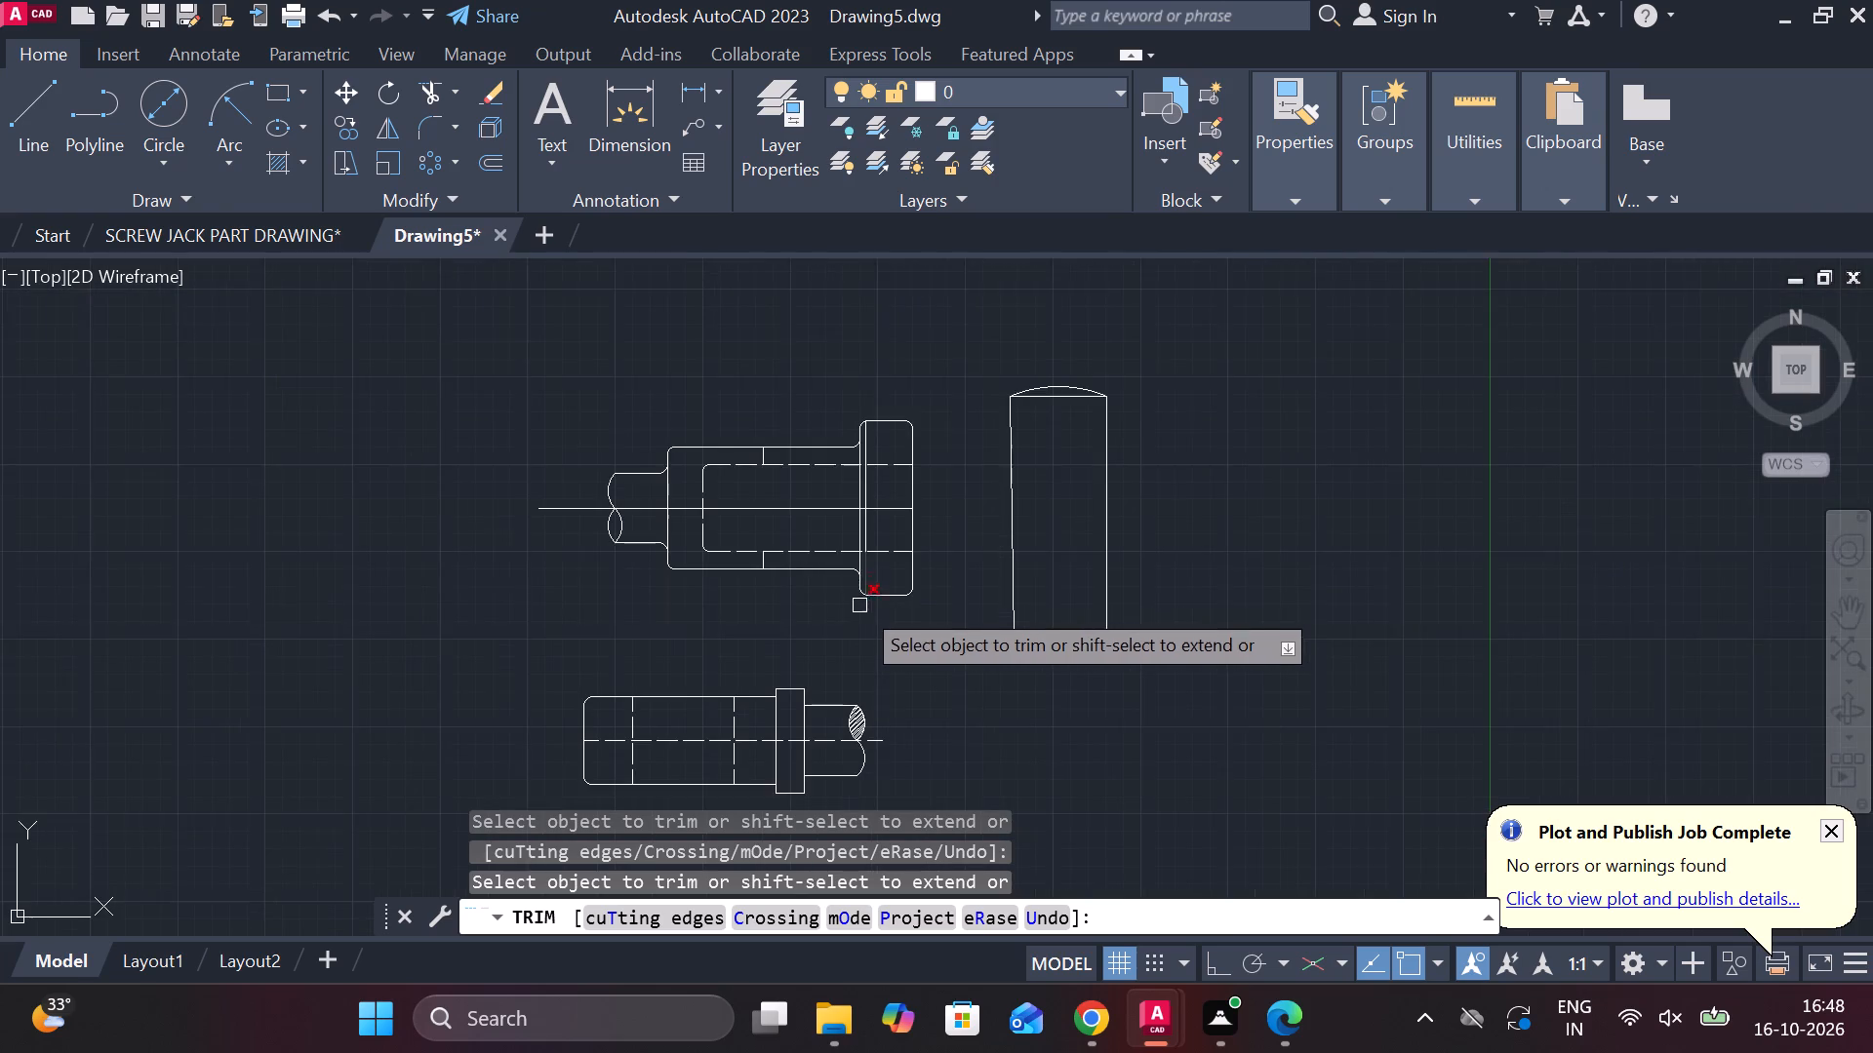
pyautogui.moveTo(874, 608); pyautogui.dragTo(901, 587, button='middle')
pyautogui.press('Escape')
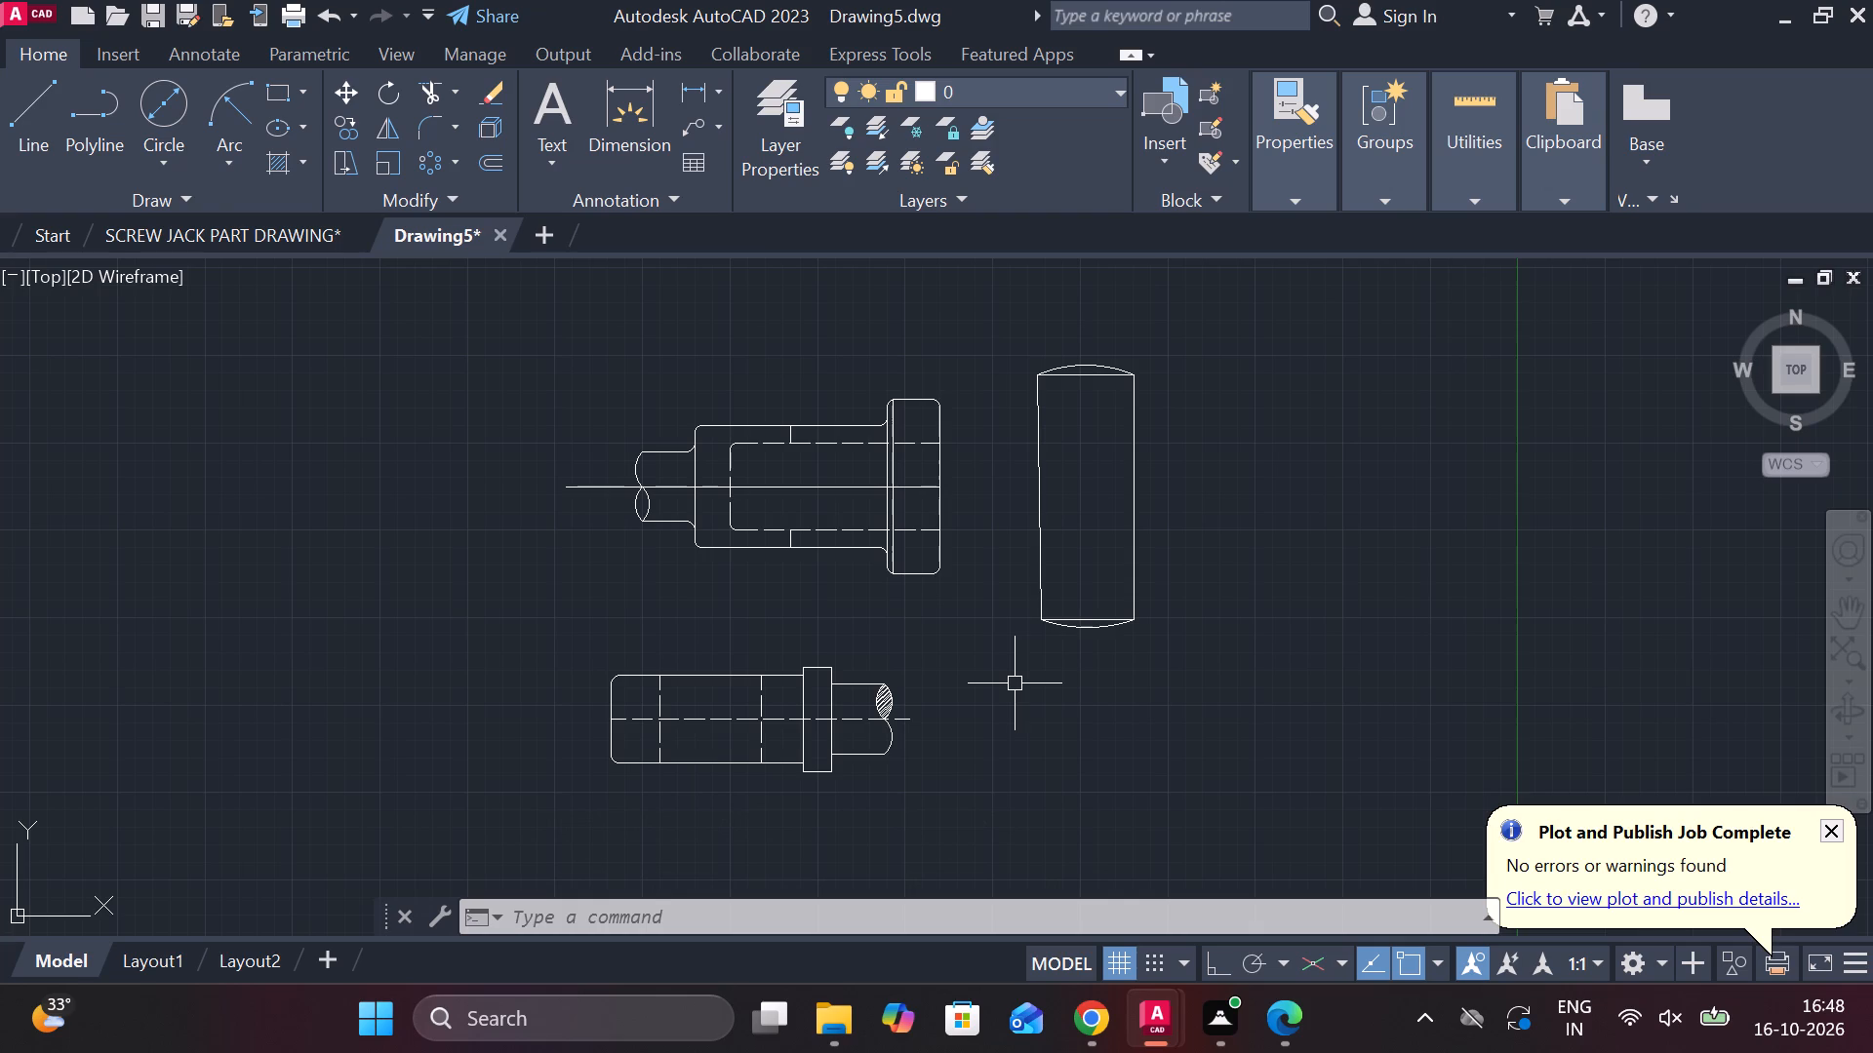
# Move the undimensioned cotter further right, well clear of the socket and spigot.
pyautogui.scroll(1, 969, 703)
pyautogui.middleClick(986, 630)
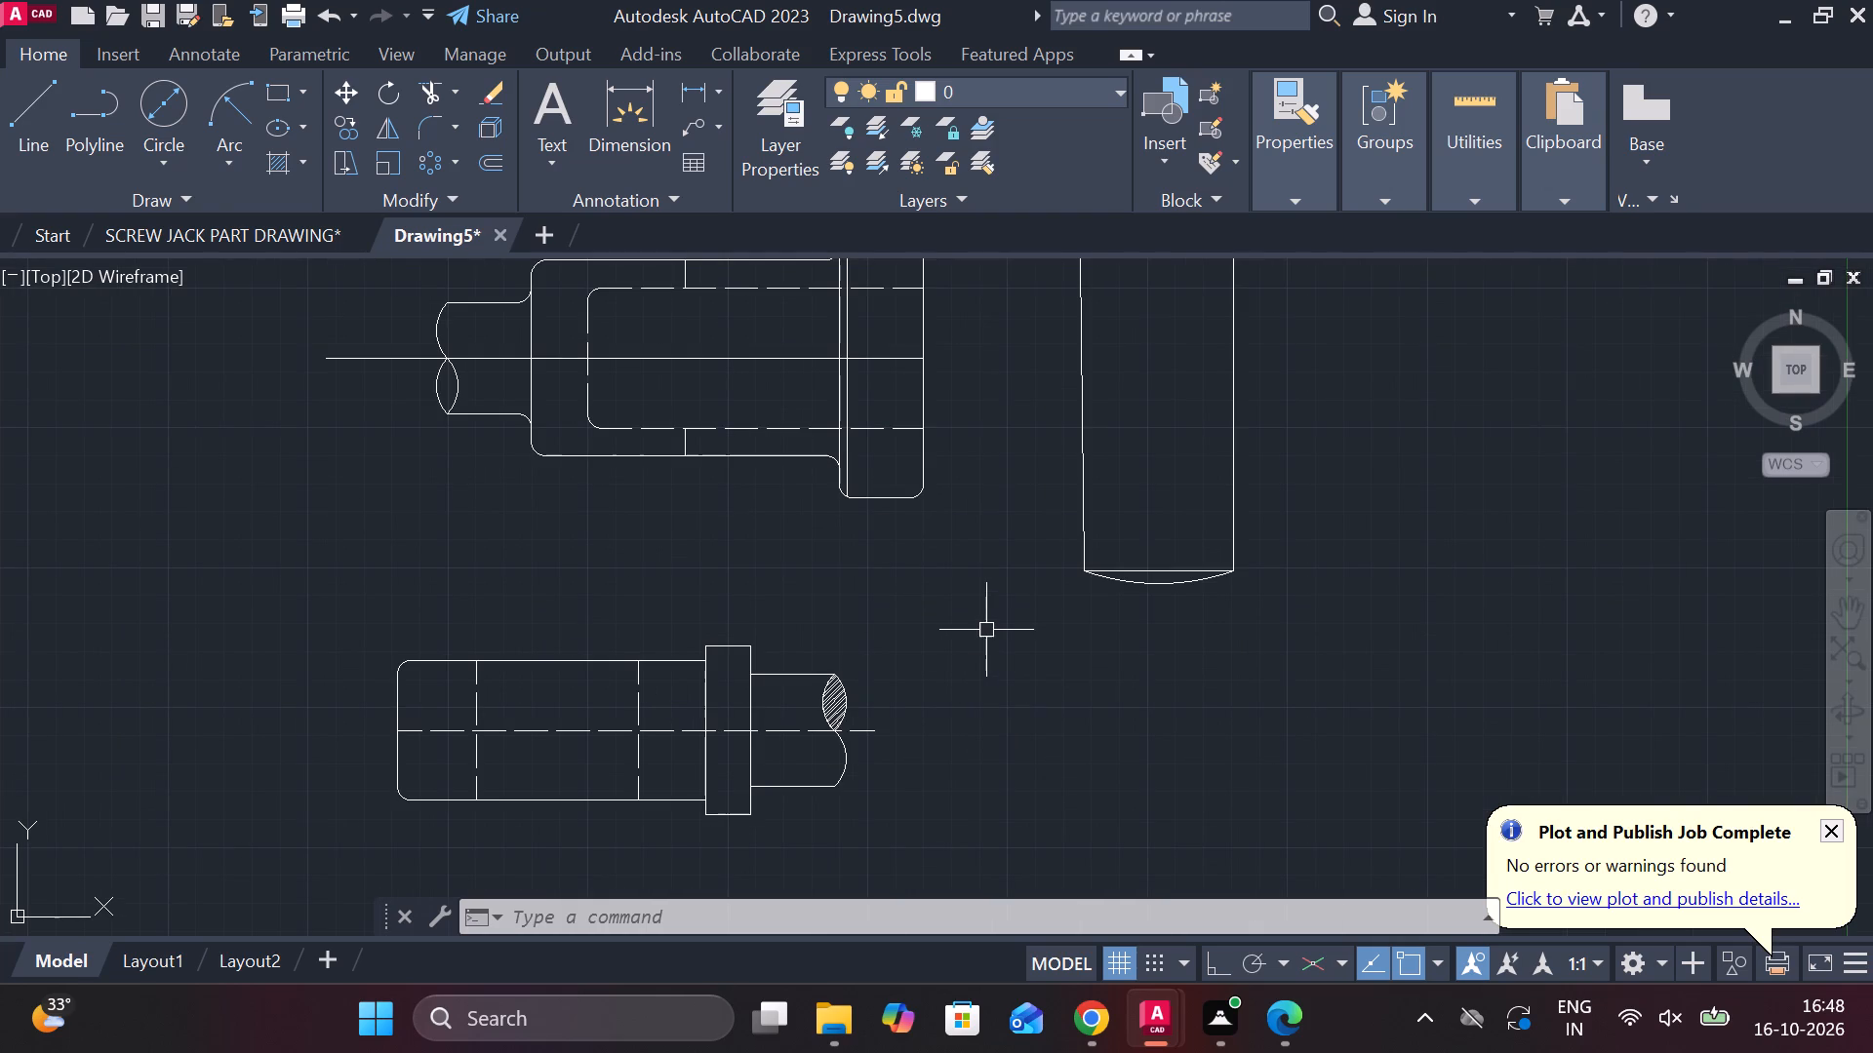
pyautogui.scroll(-1, 986, 630)
pyautogui.click(1015, 334)
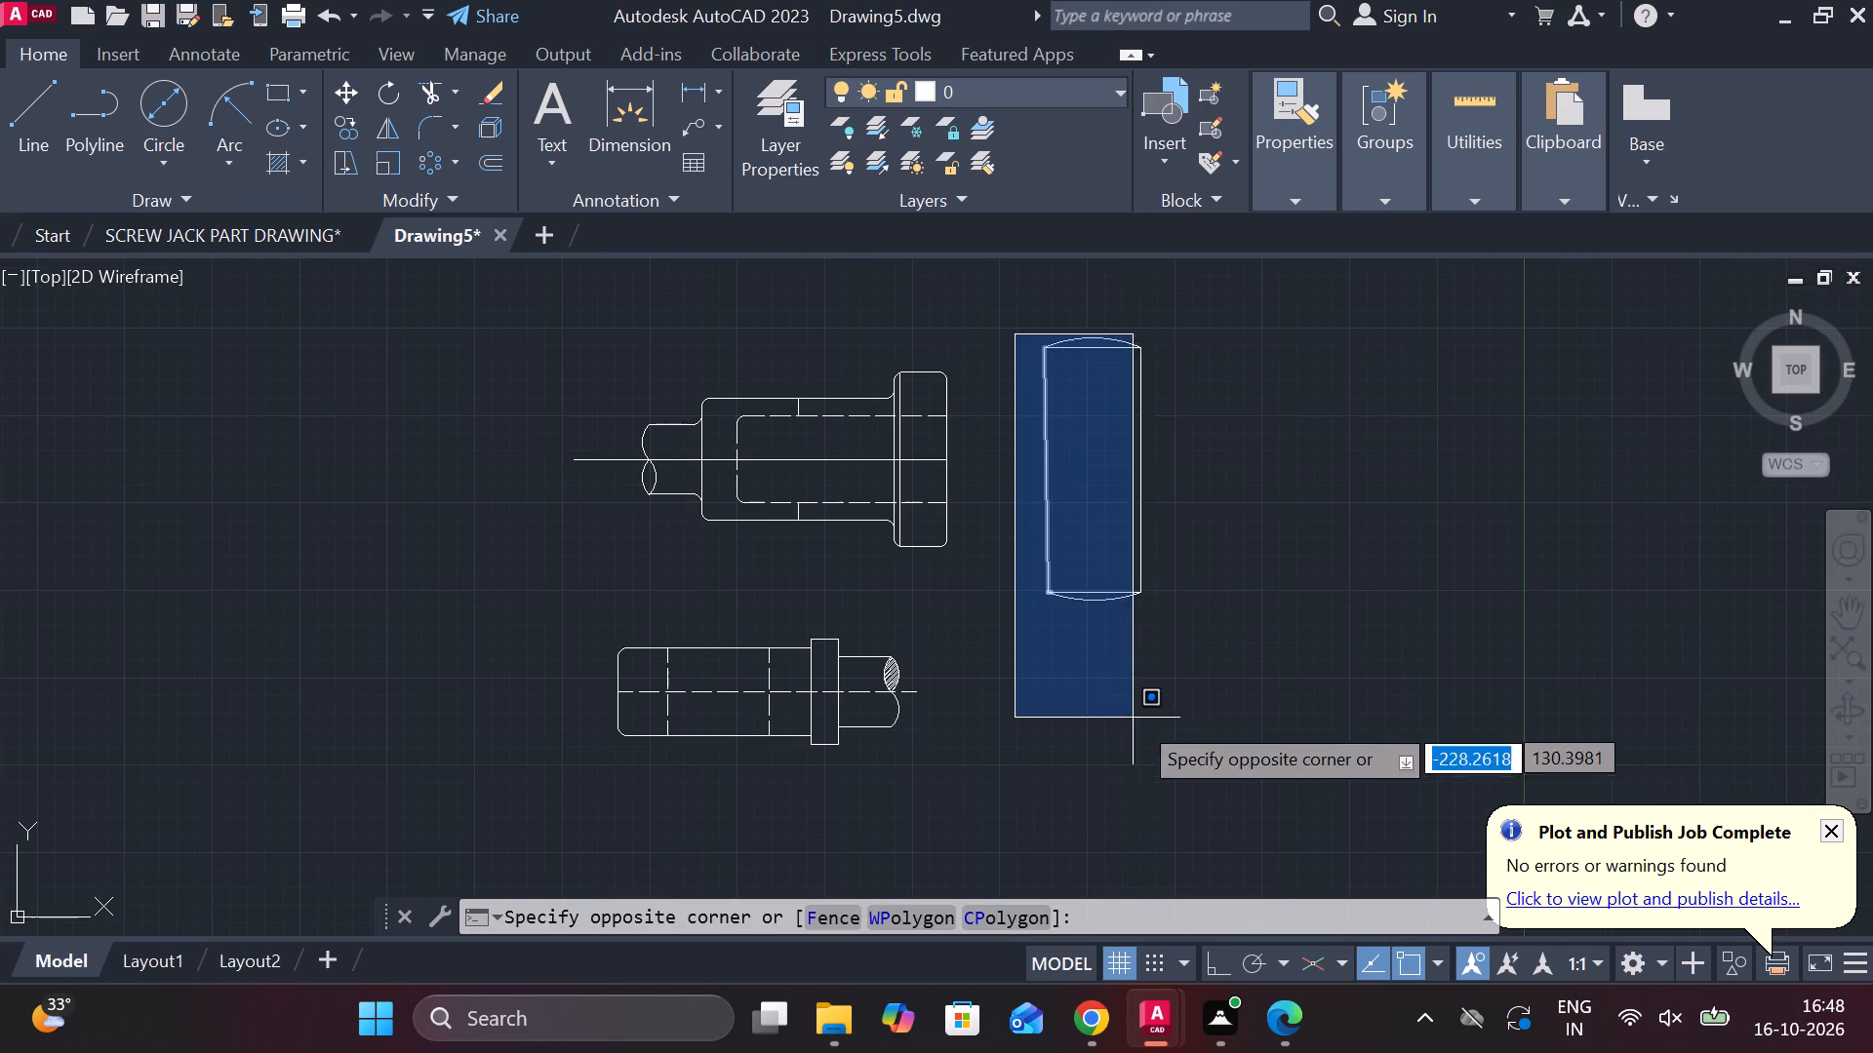
pyautogui.click(1212, 724)
pyautogui.press('m')
pyautogui.press('Return')
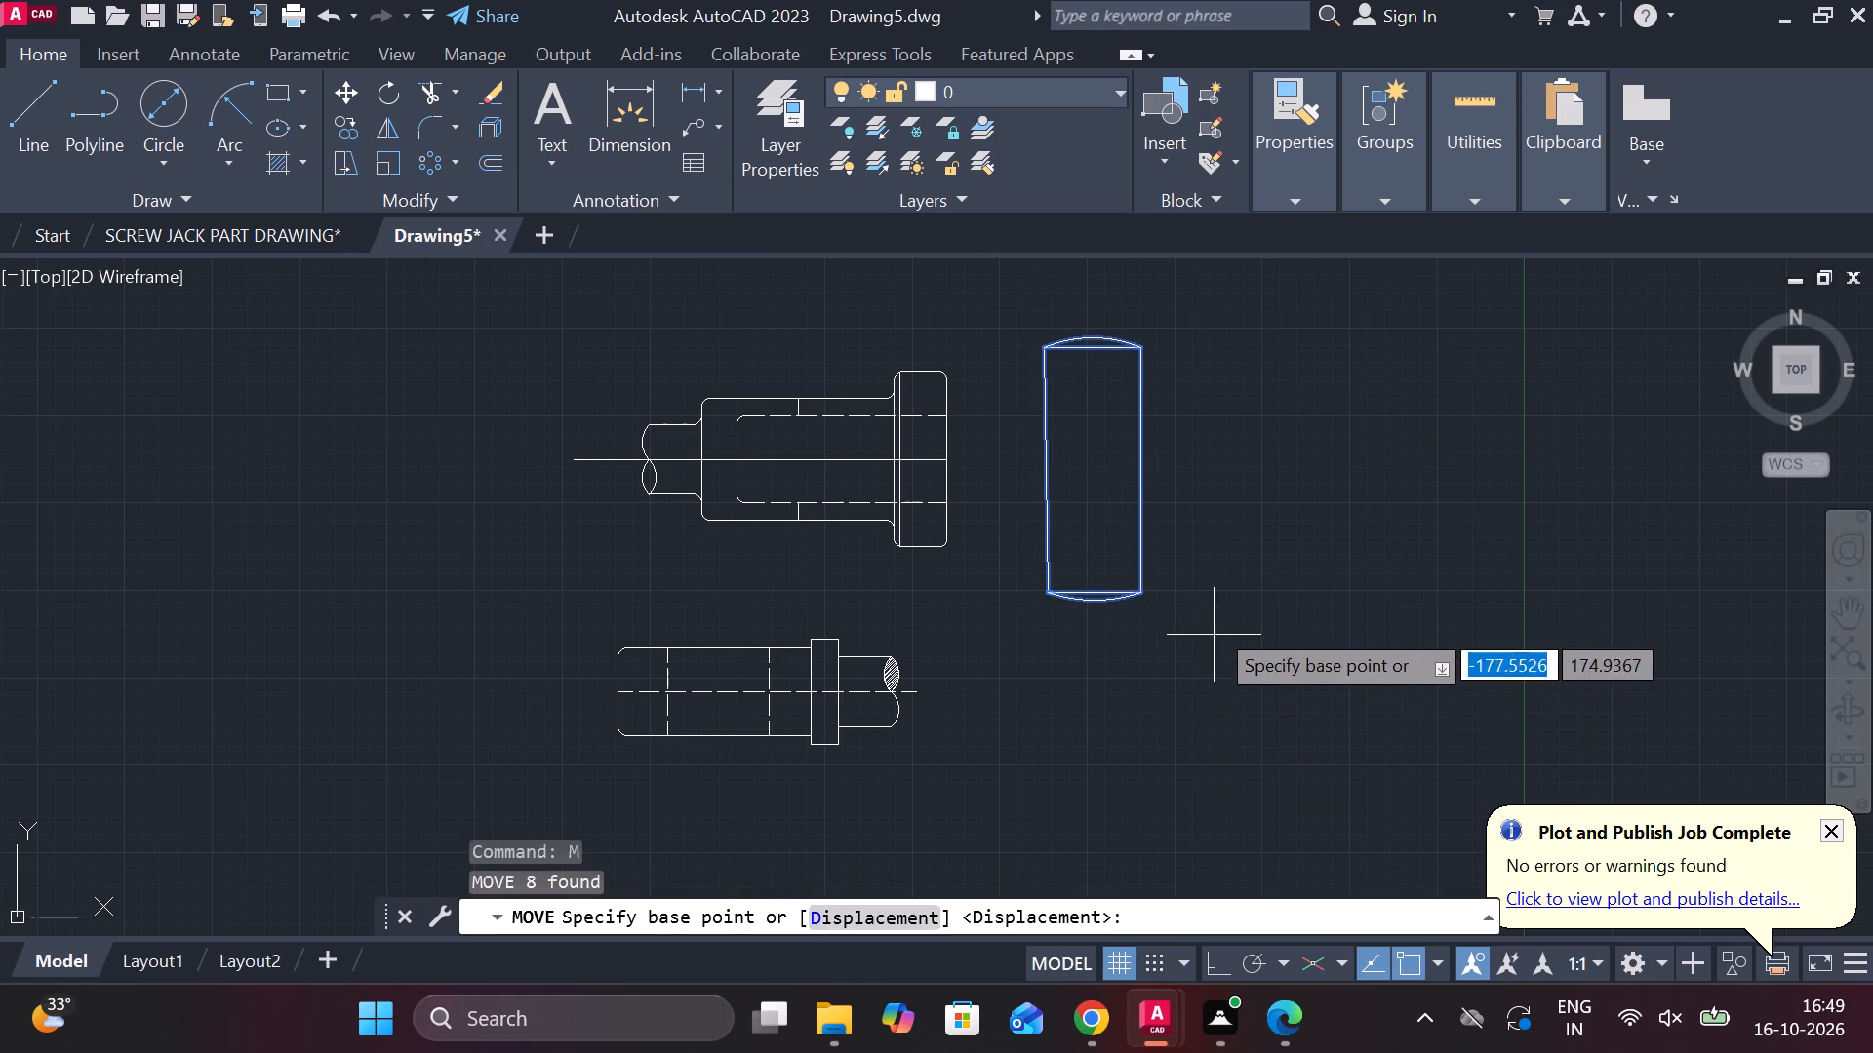
pyautogui.moveTo(1217, 599); pyautogui.dragTo(1231, 594)
pyautogui.click(1557, 576)
# Move the undimensioned spigot into the socket, placing its left-end midpoint on the midpoint of the bore's closed end.
pyautogui.moveTo(522, 603); pyautogui.dragTo(540, 599)
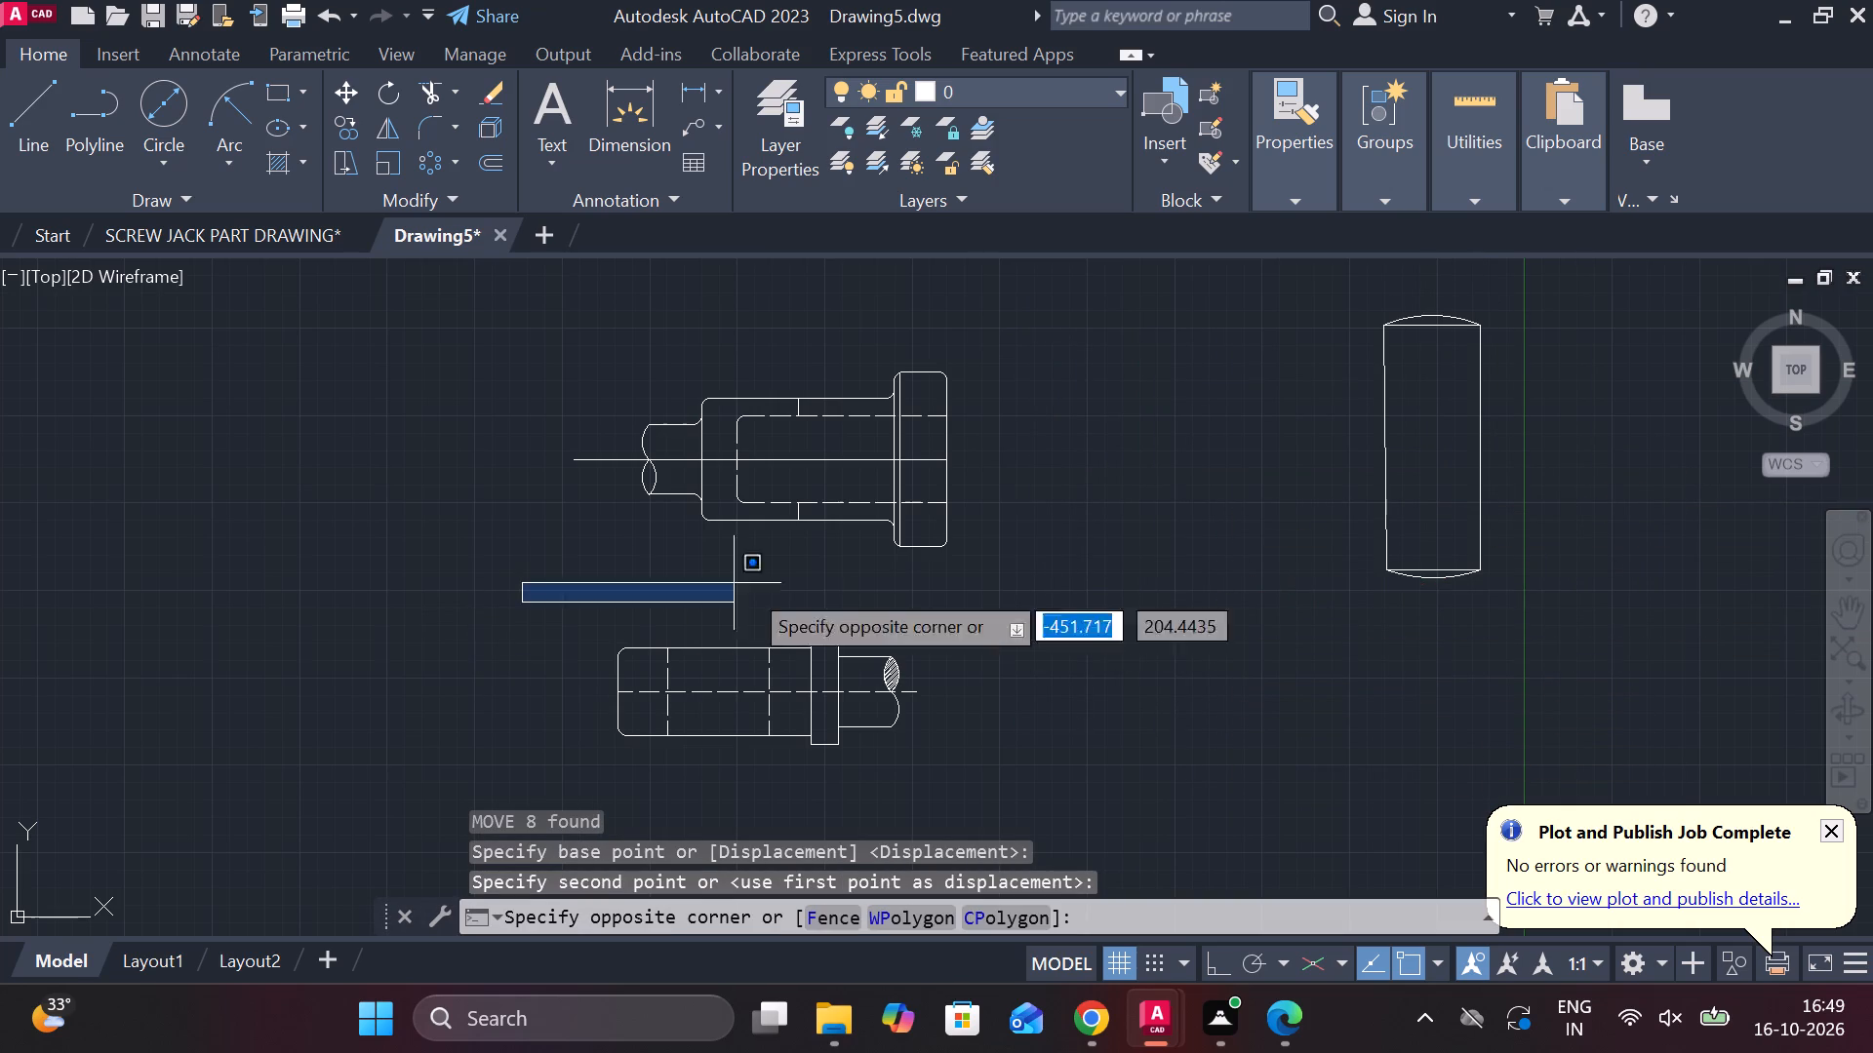
pyautogui.click(1019, 792)
pyautogui.press('m')
pyautogui.press('Return')
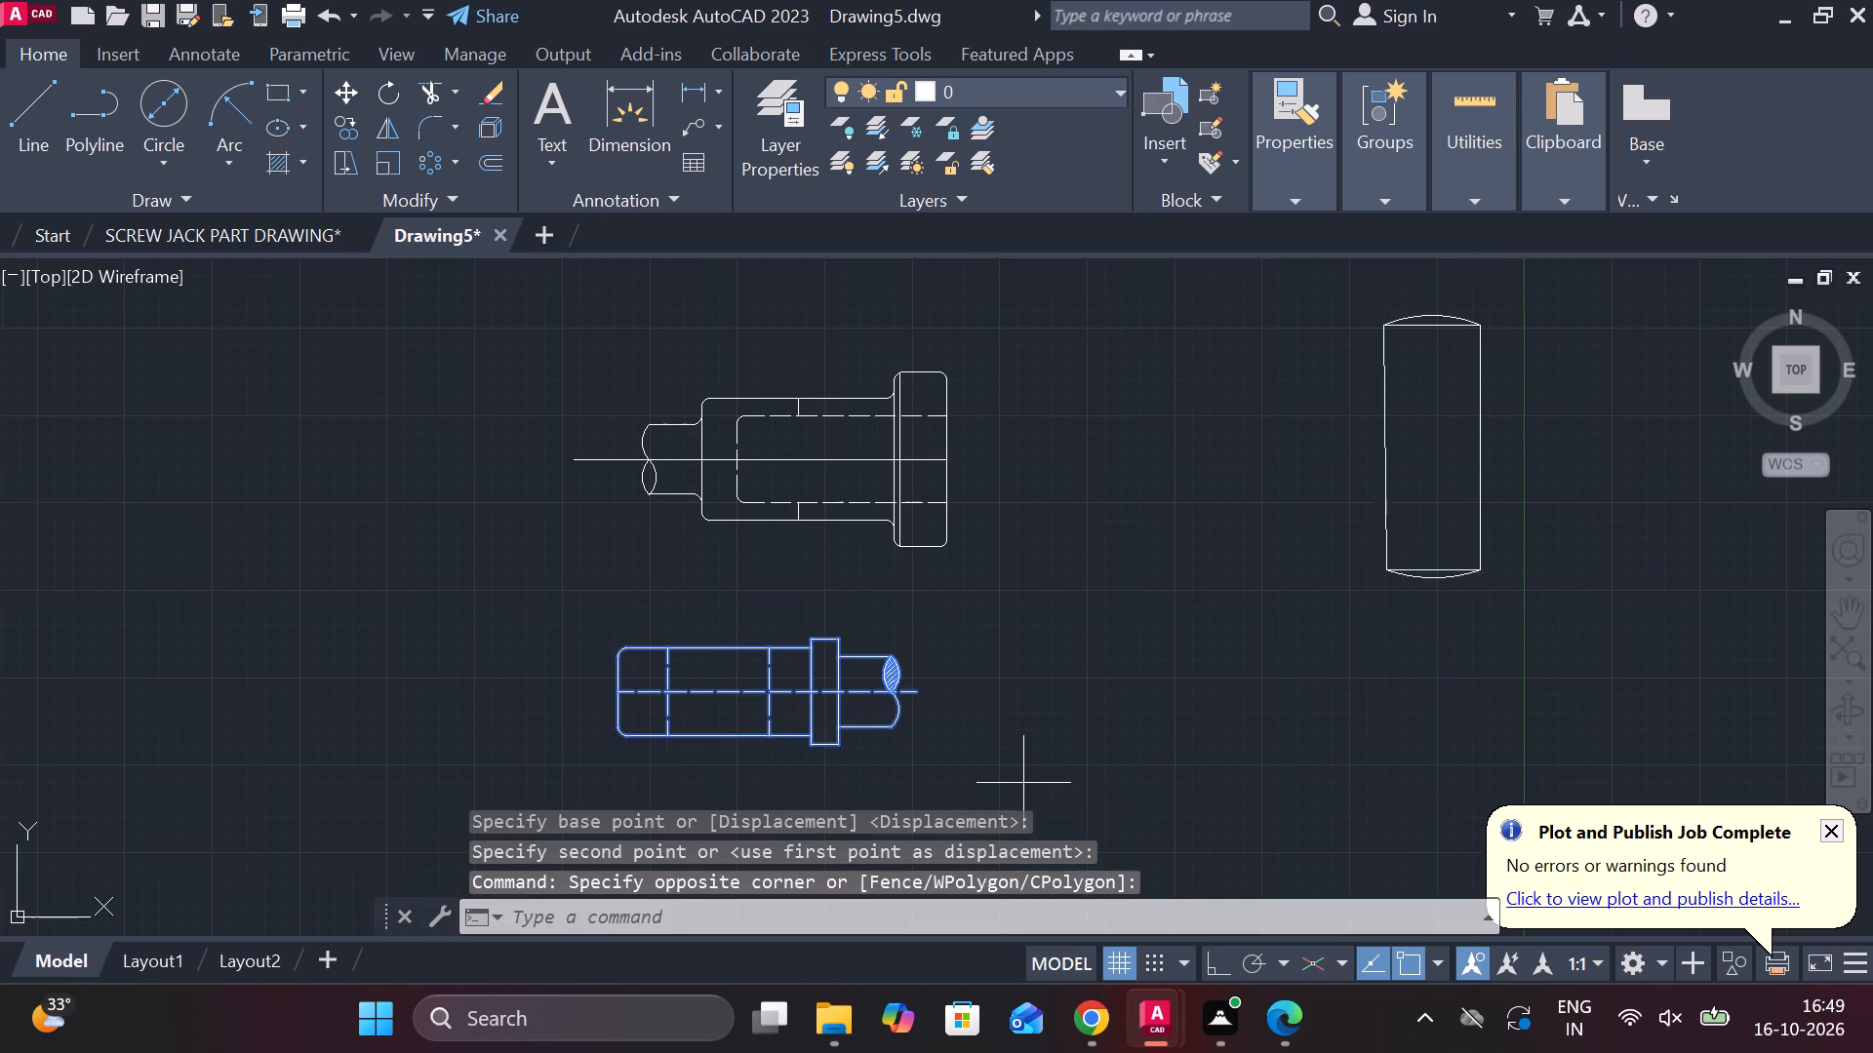
pyautogui.scroll(2, 593, 722)
pyautogui.click(653, 641)
pyautogui.moveTo(868, 562); pyautogui.dragTo(857, 646, button='middle')
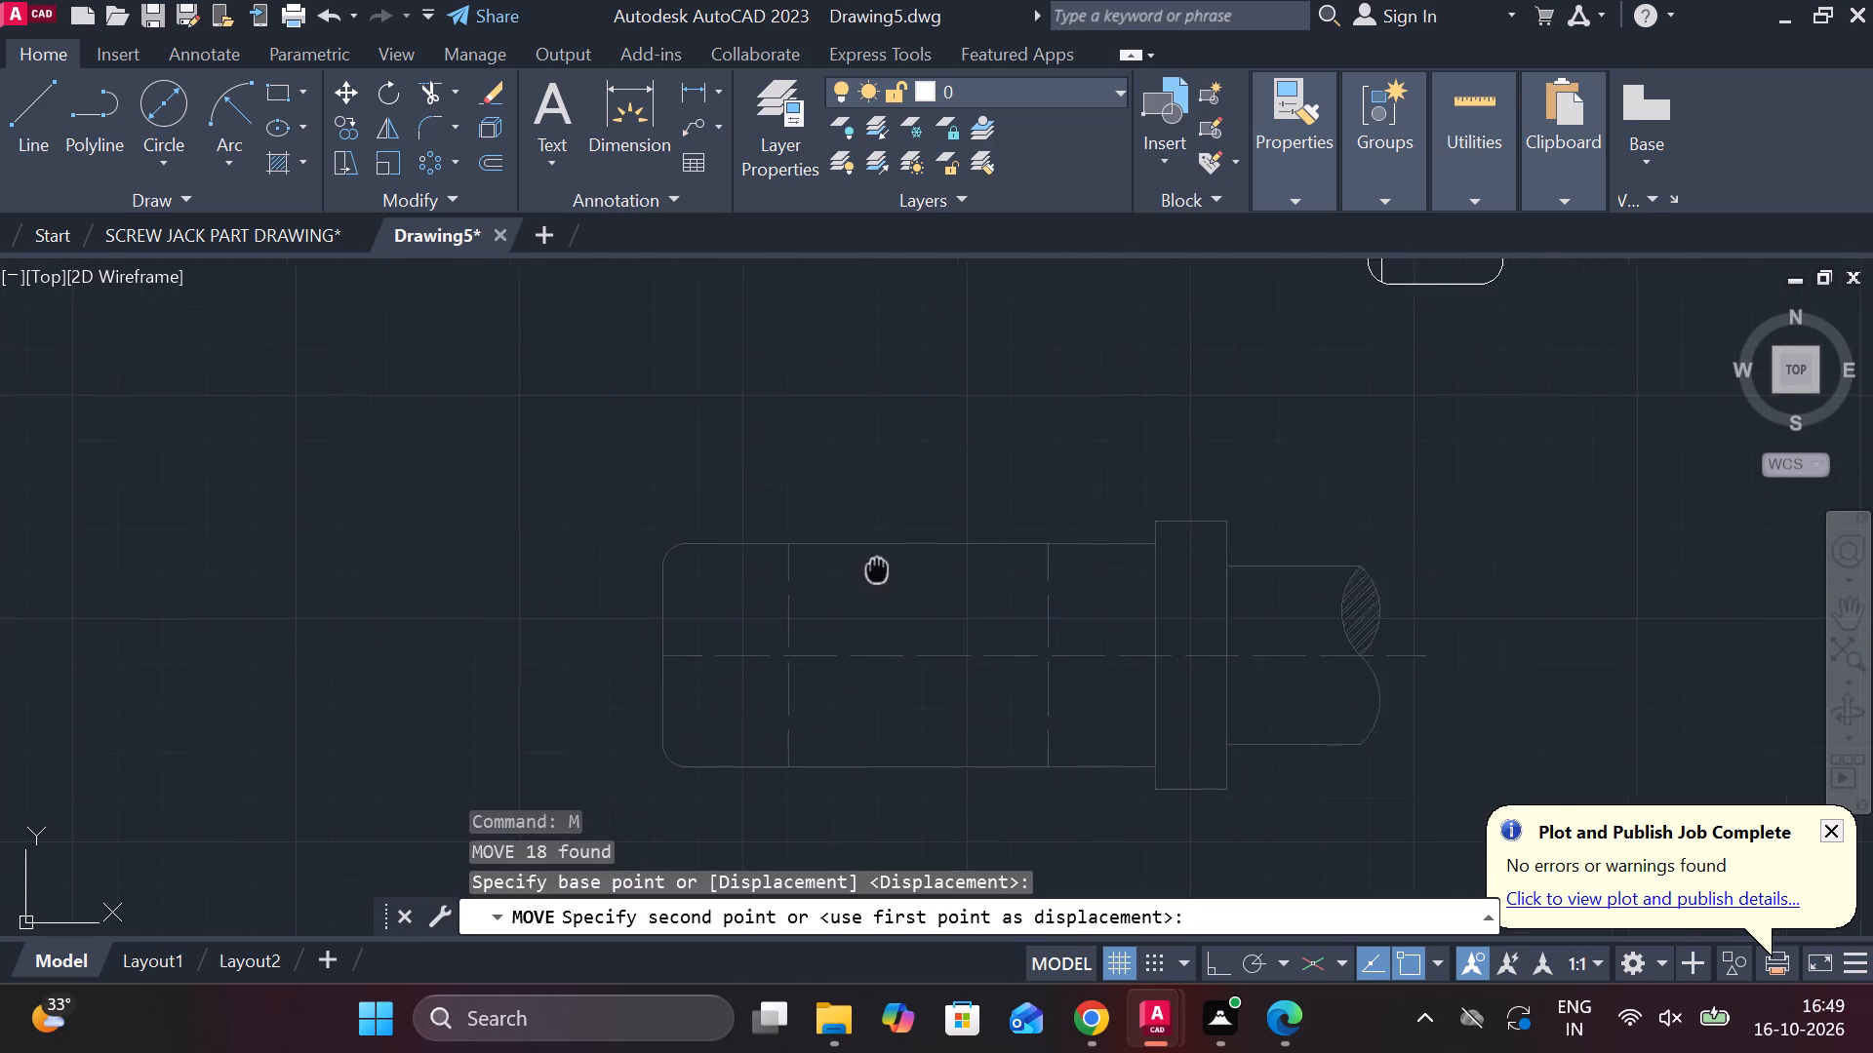
pyautogui.moveTo(857, 646); pyautogui.dragTo(801, 769, button='middle')
pyautogui.moveTo(875, 479); pyautogui.dragTo(677, 709, button='middle')
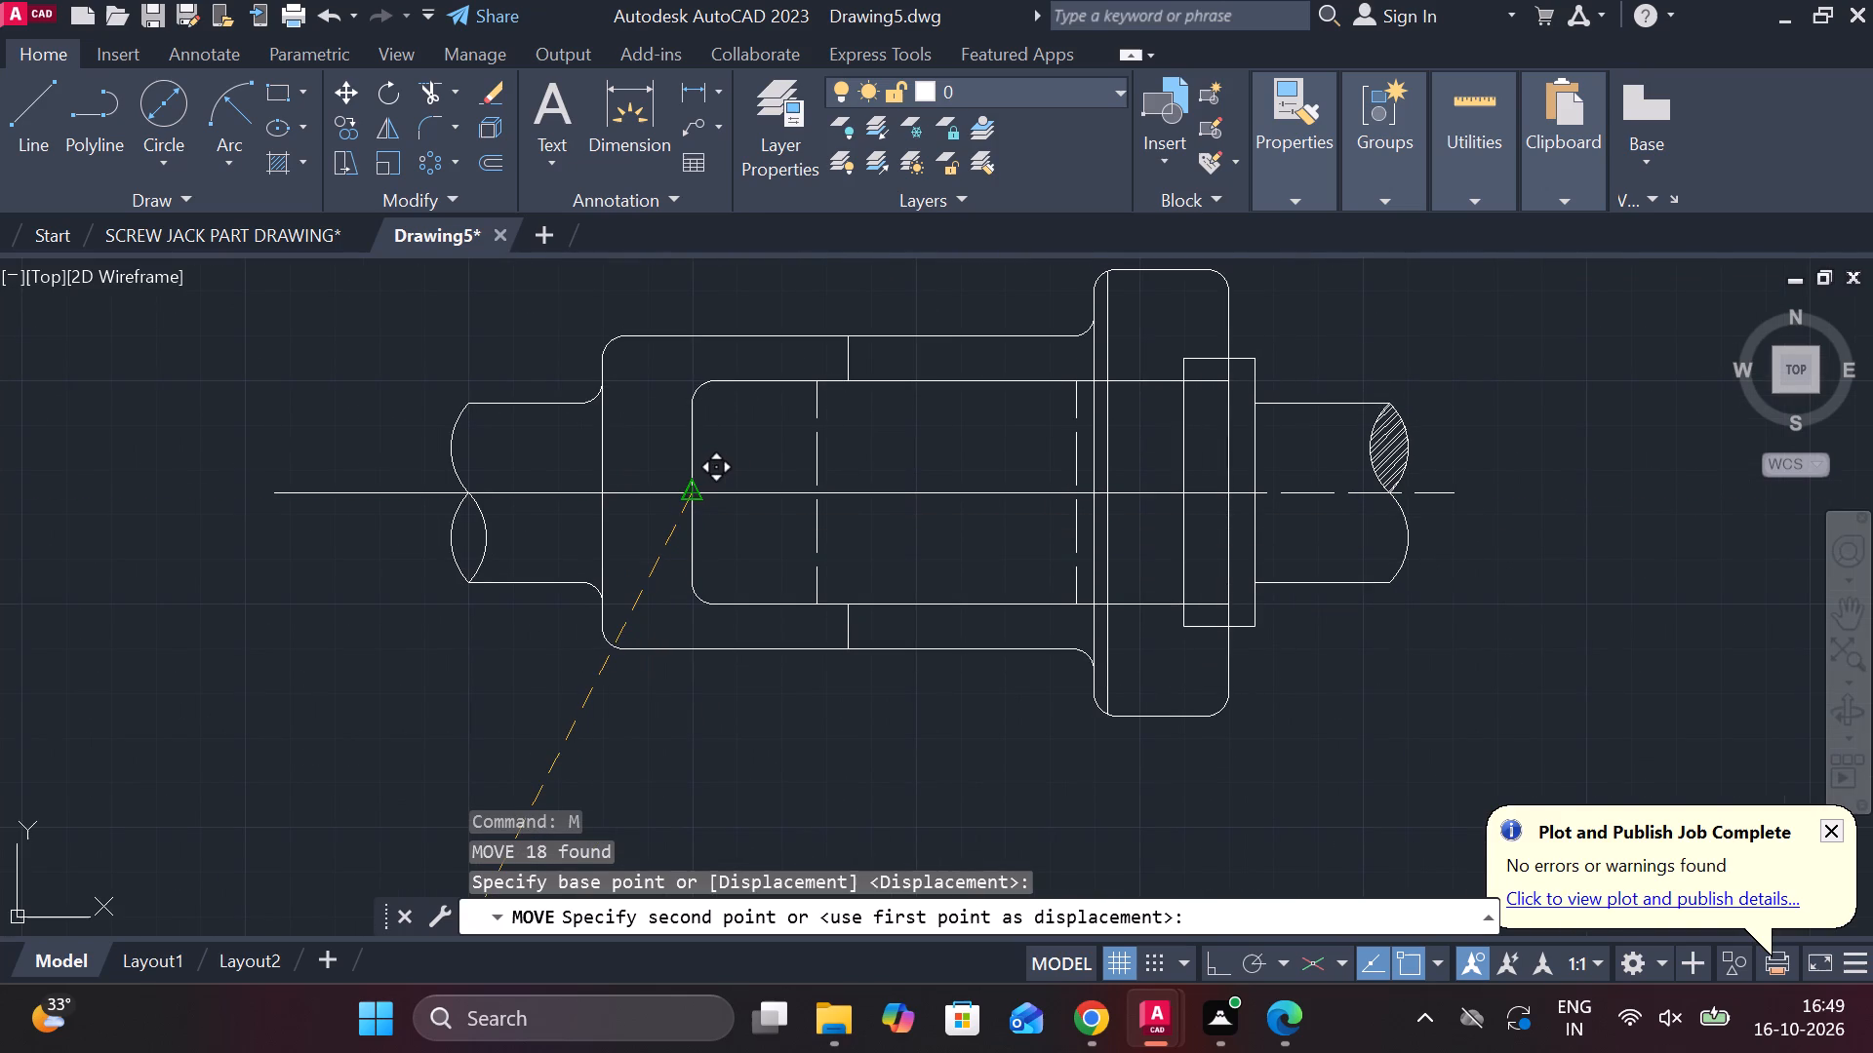
pyautogui.click(690, 491)
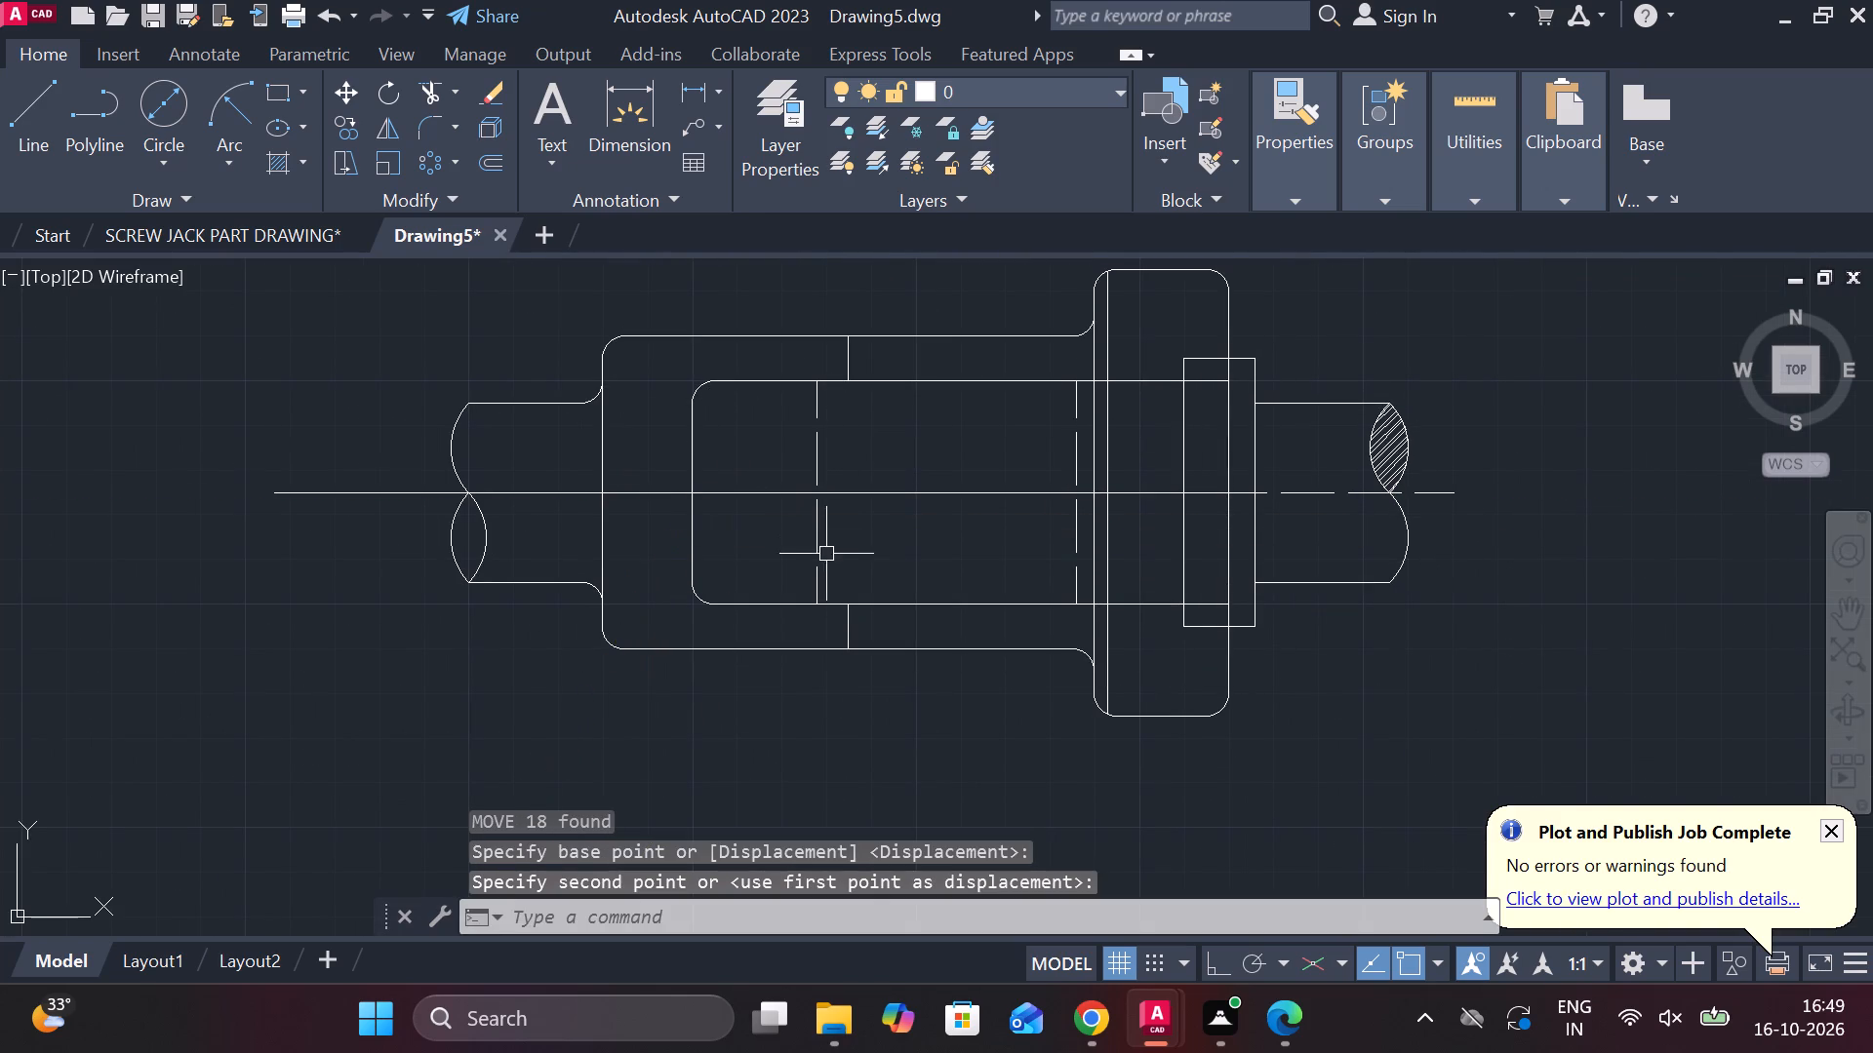
# Move the undimensioned cotter into the joint, placing its straight right side's midpoint on the centre line at the vertical line just inside the socket's collar.
pyautogui.scroll(-2, 826, 577)
pyautogui.scroll(1, 875, 603)
pyautogui.moveTo(1603, 652); pyautogui.dragTo(1029, 650, button='middle')
pyautogui.moveTo(1089, 429); pyautogui.dragTo(1060, 520, button='middle')
pyautogui.moveTo(1034, 303); pyautogui.dragTo(1216, 328)
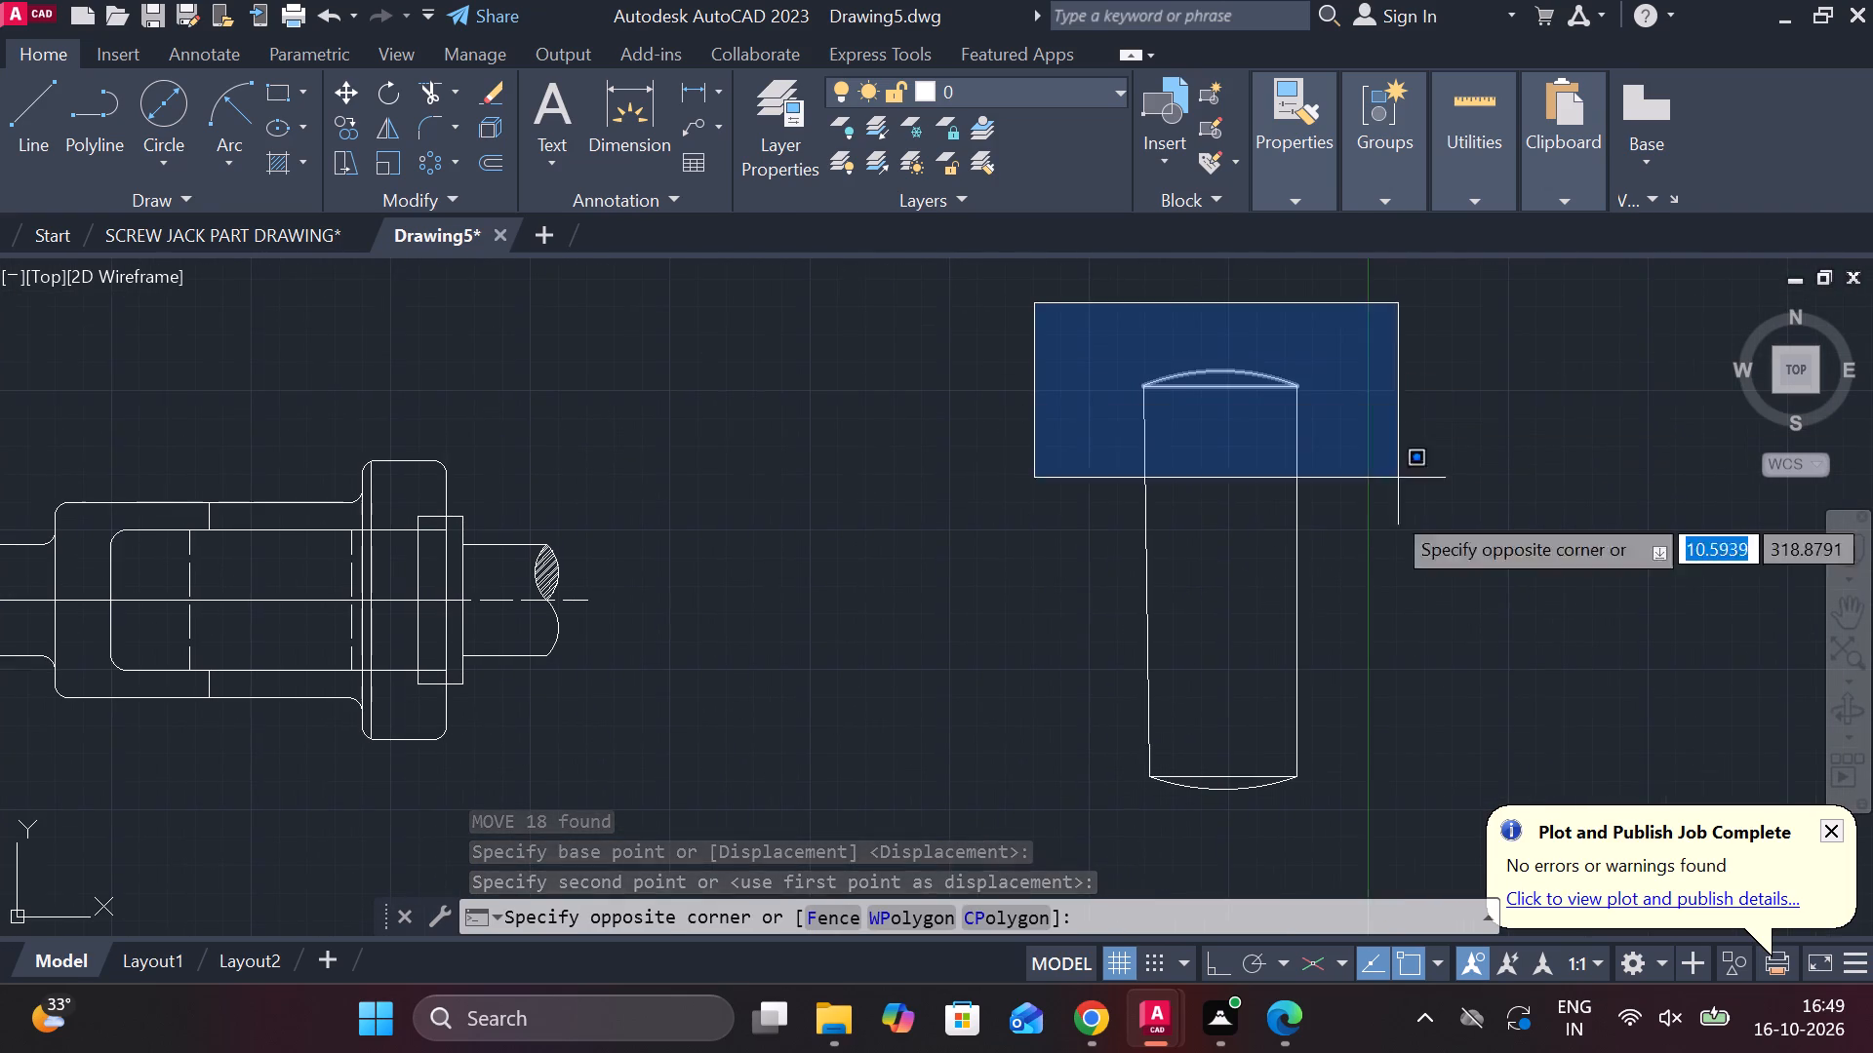
pyautogui.moveTo(1391, 819); pyautogui.dragTo(1339, 753, button='middle')
pyautogui.click(1345, 807)
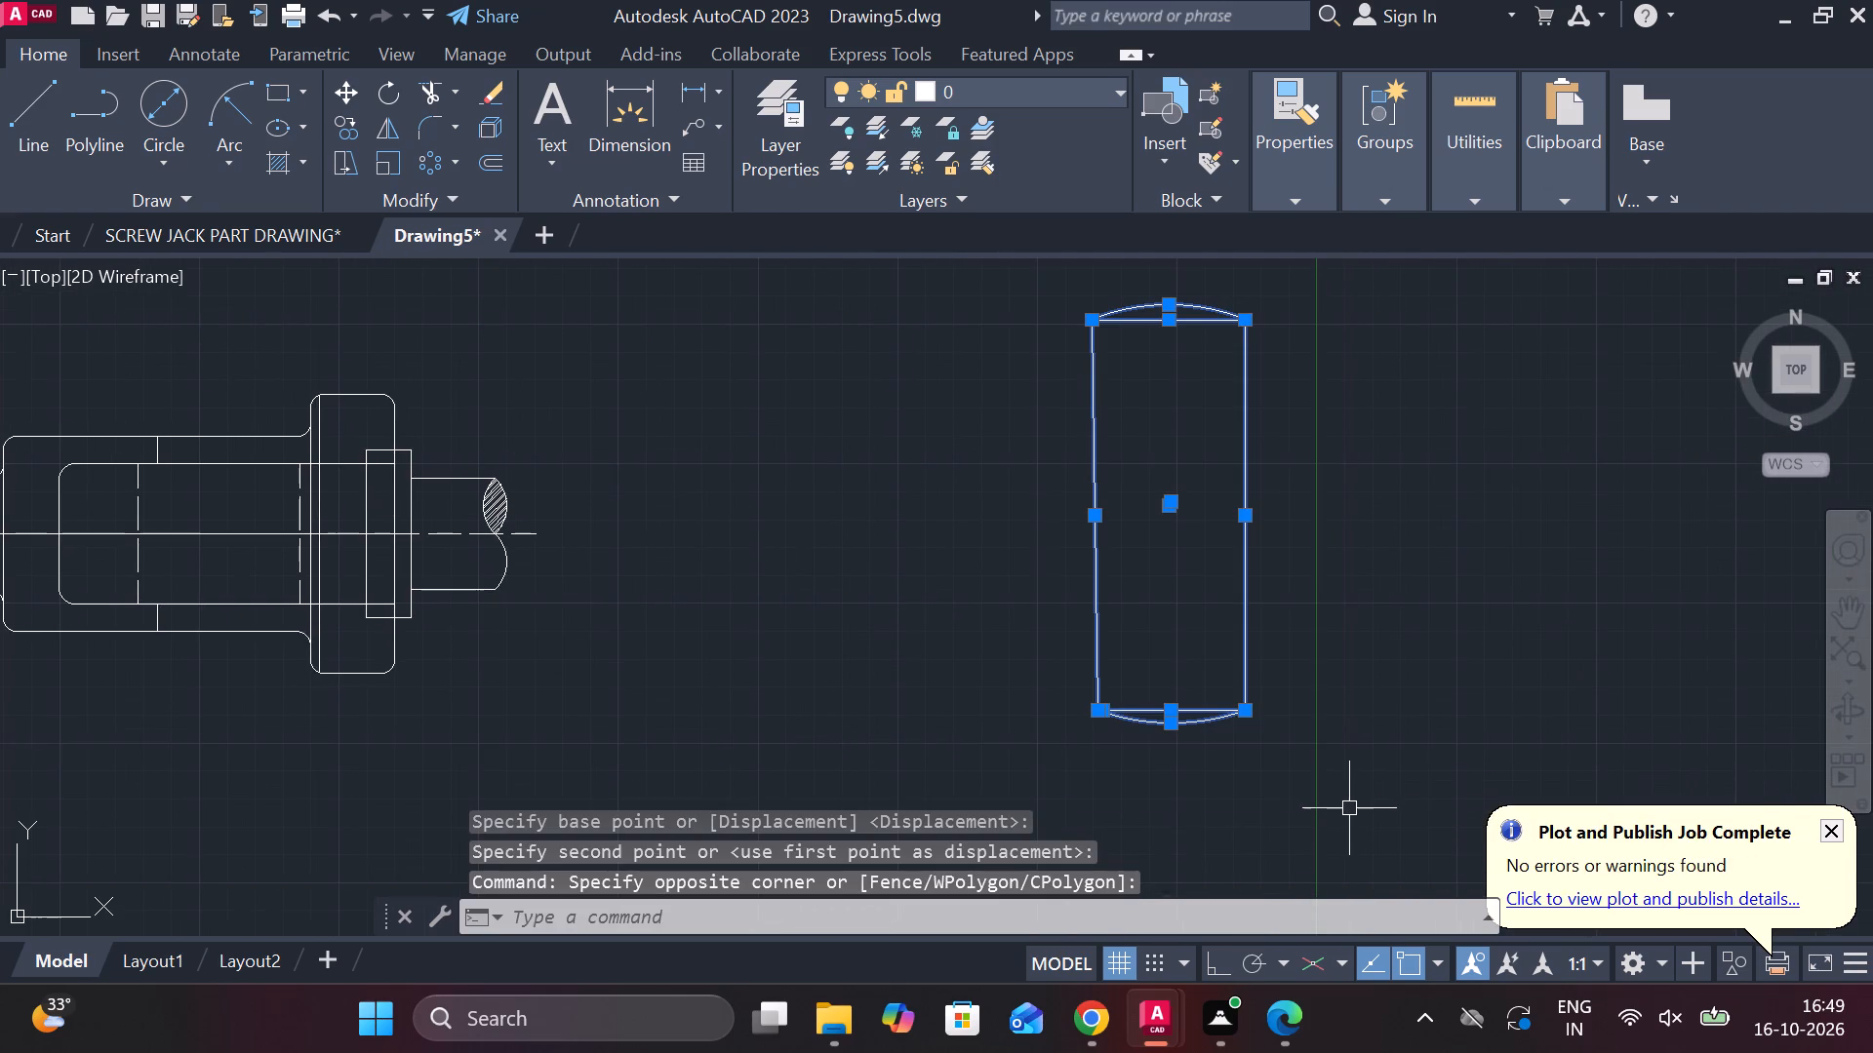
pyautogui.press('m')
pyautogui.press('Return')
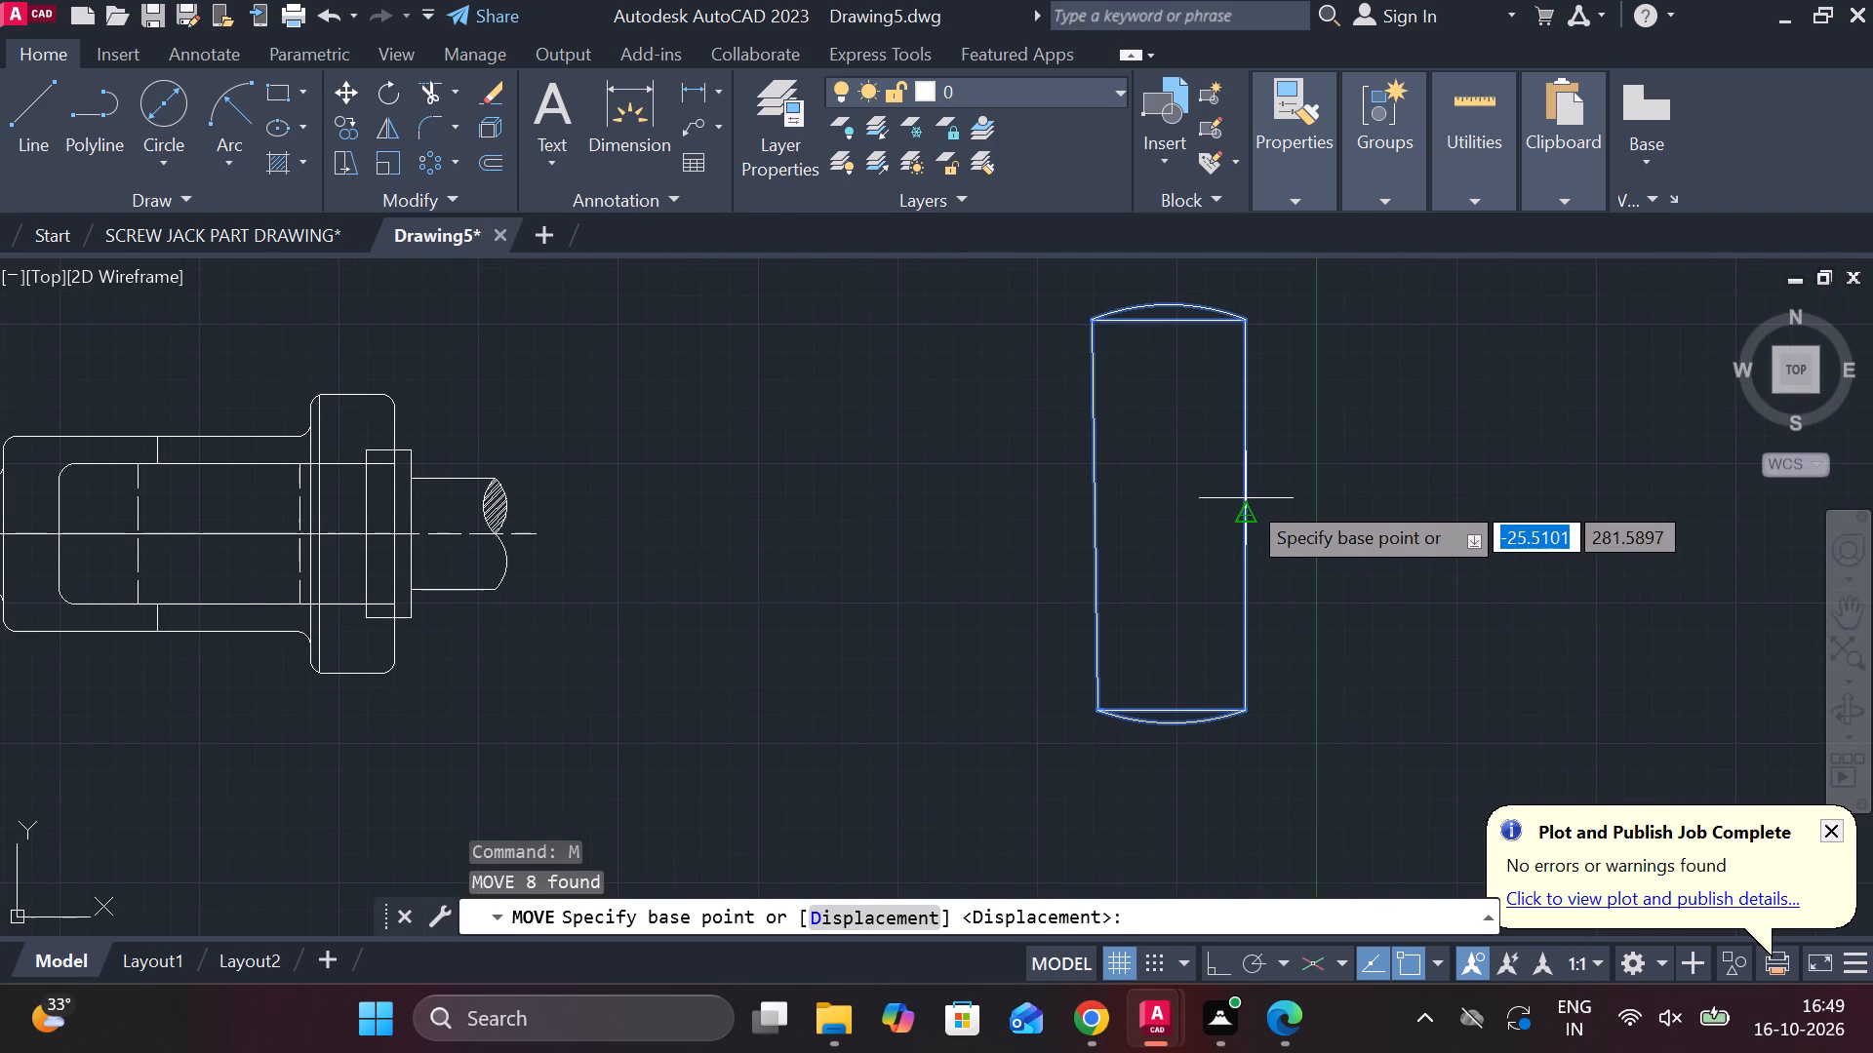
pyautogui.click(1252, 521)
pyautogui.moveTo(1046, 567); pyautogui.dragTo(1493, 563, button='middle')
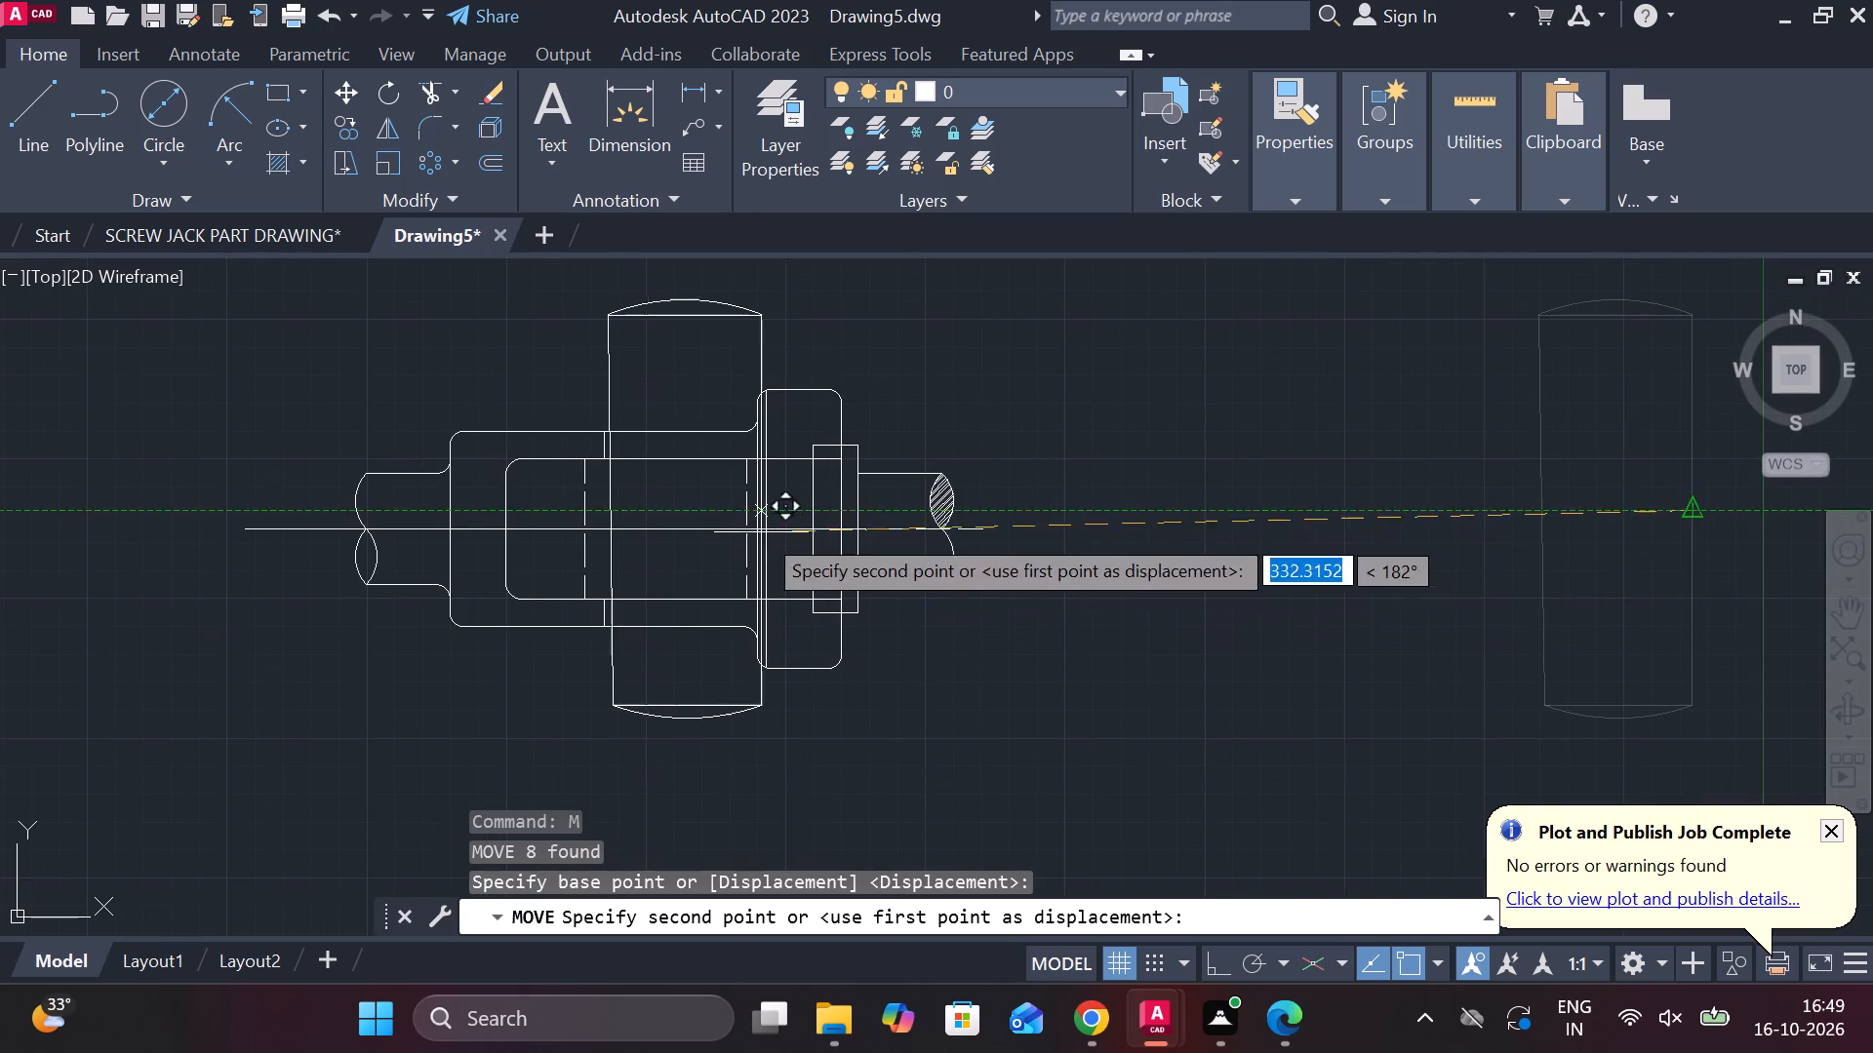
pyautogui.moveTo(756, 521); pyautogui.dragTo(804, 526, button='middle')
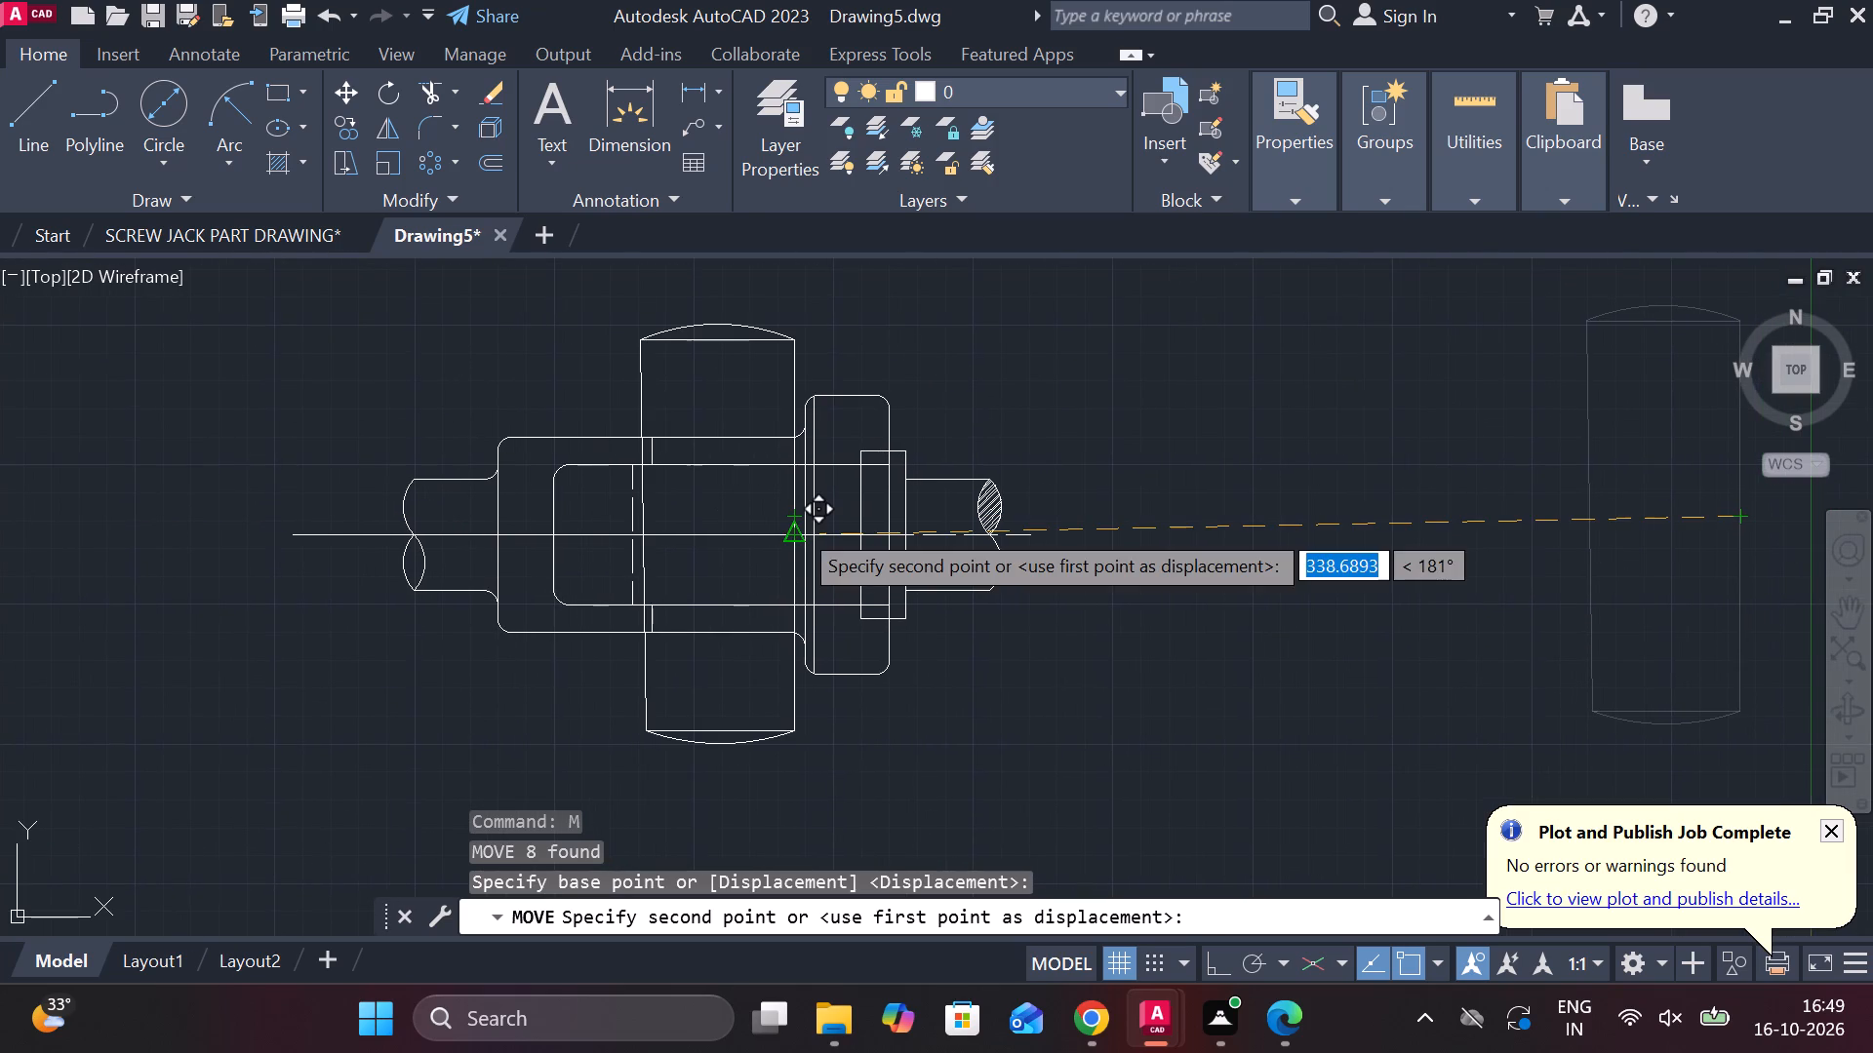
pyautogui.scroll(1, 797, 526)
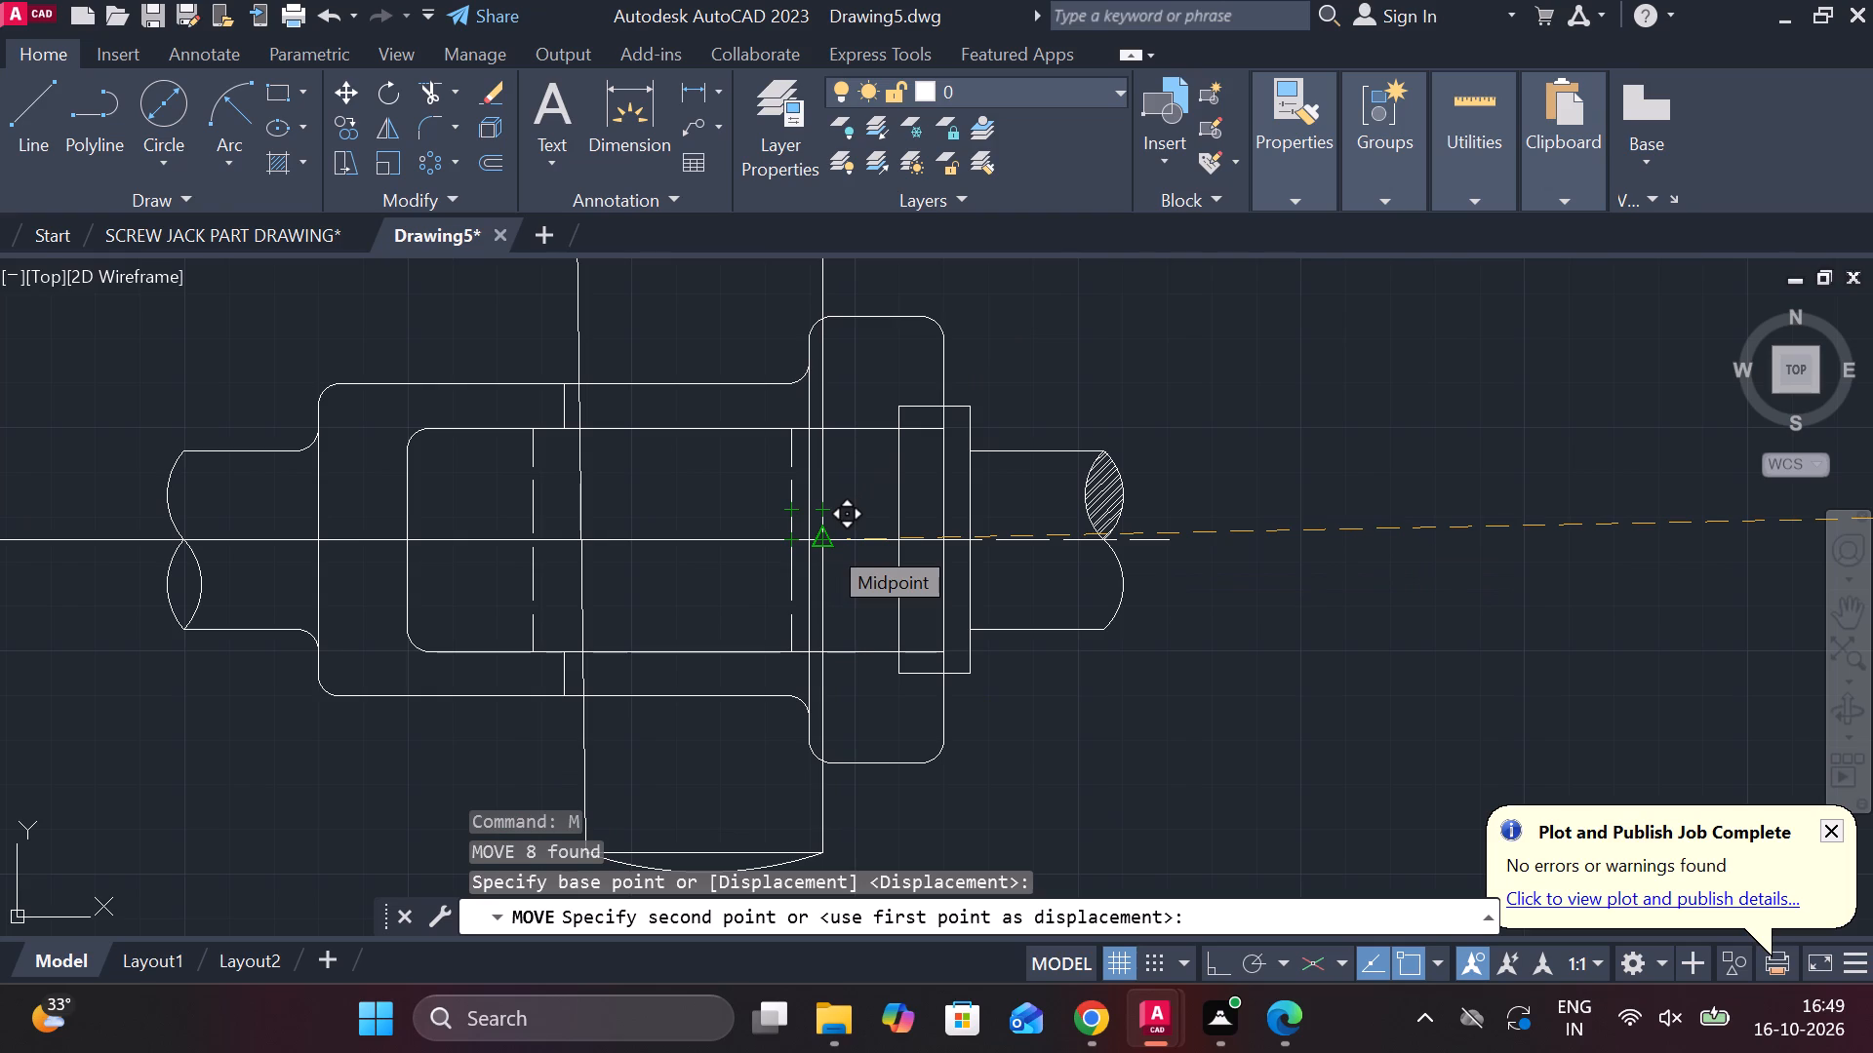
pyautogui.scroll(-1, 826, 543)
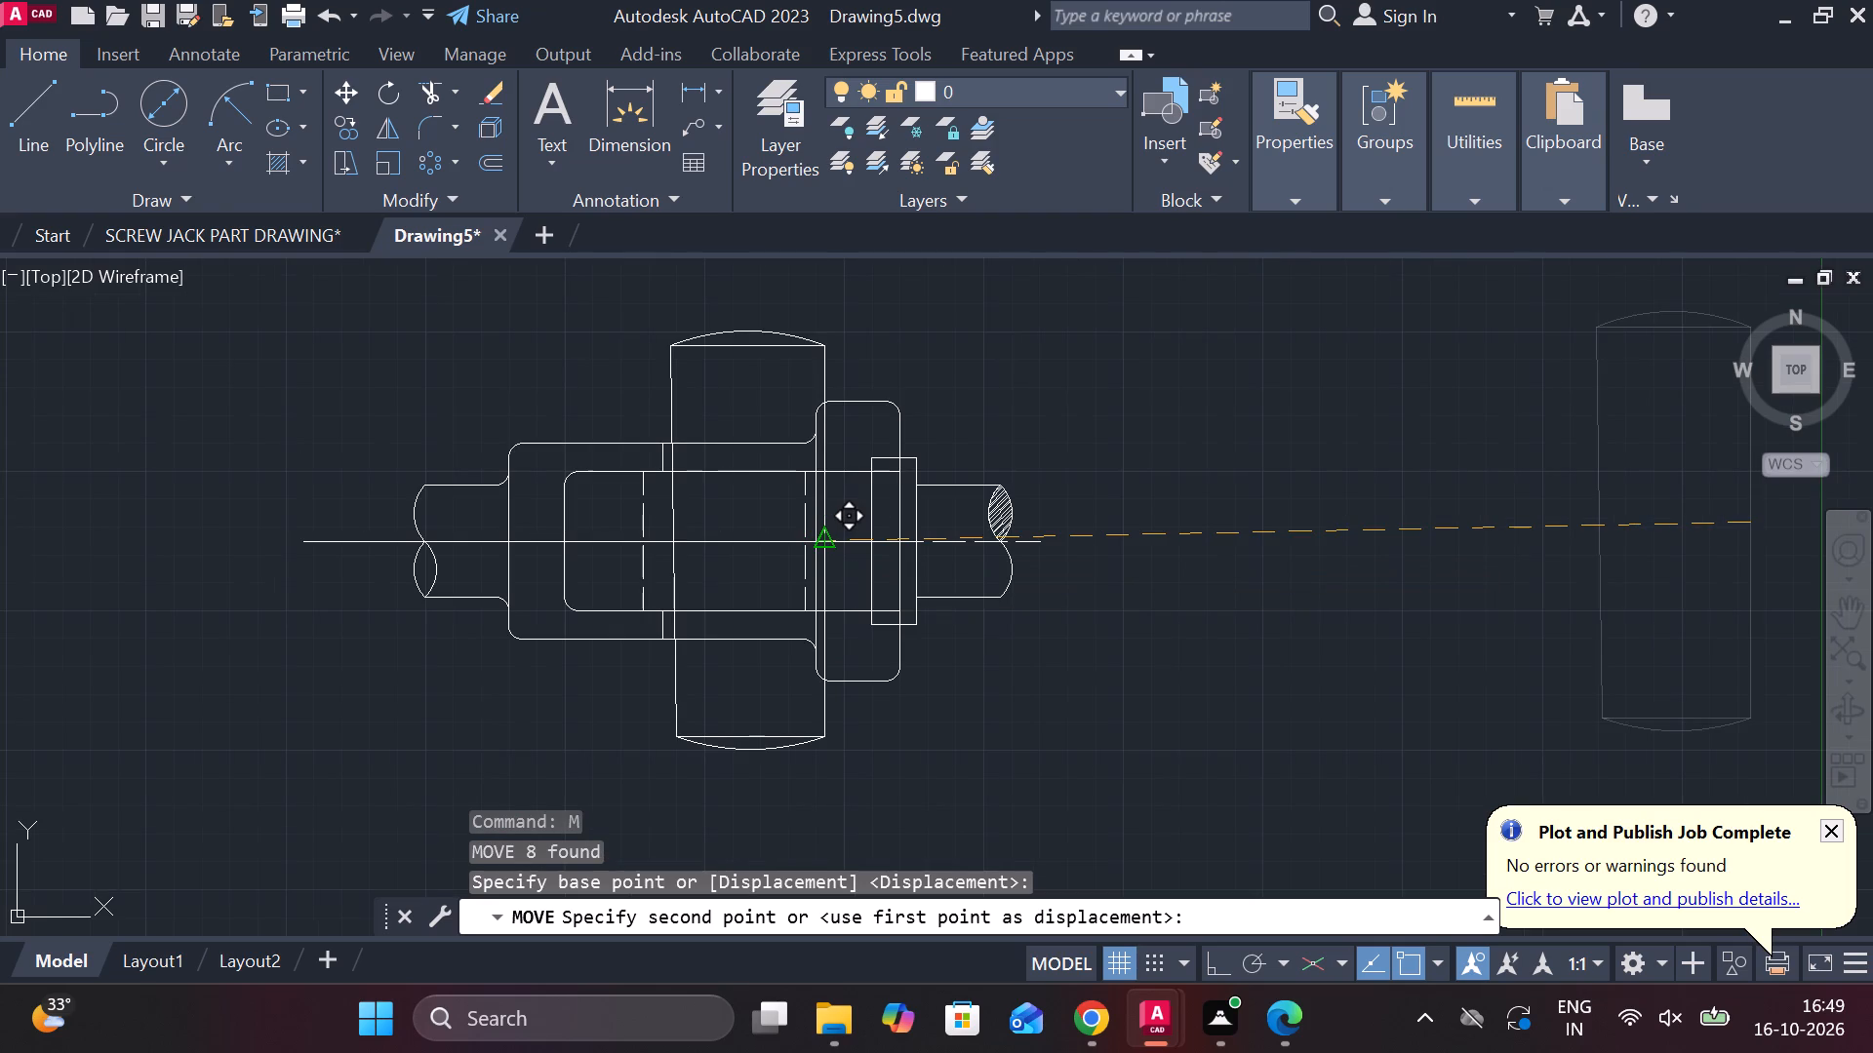
pyautogui.scroll(1, 826, 543)
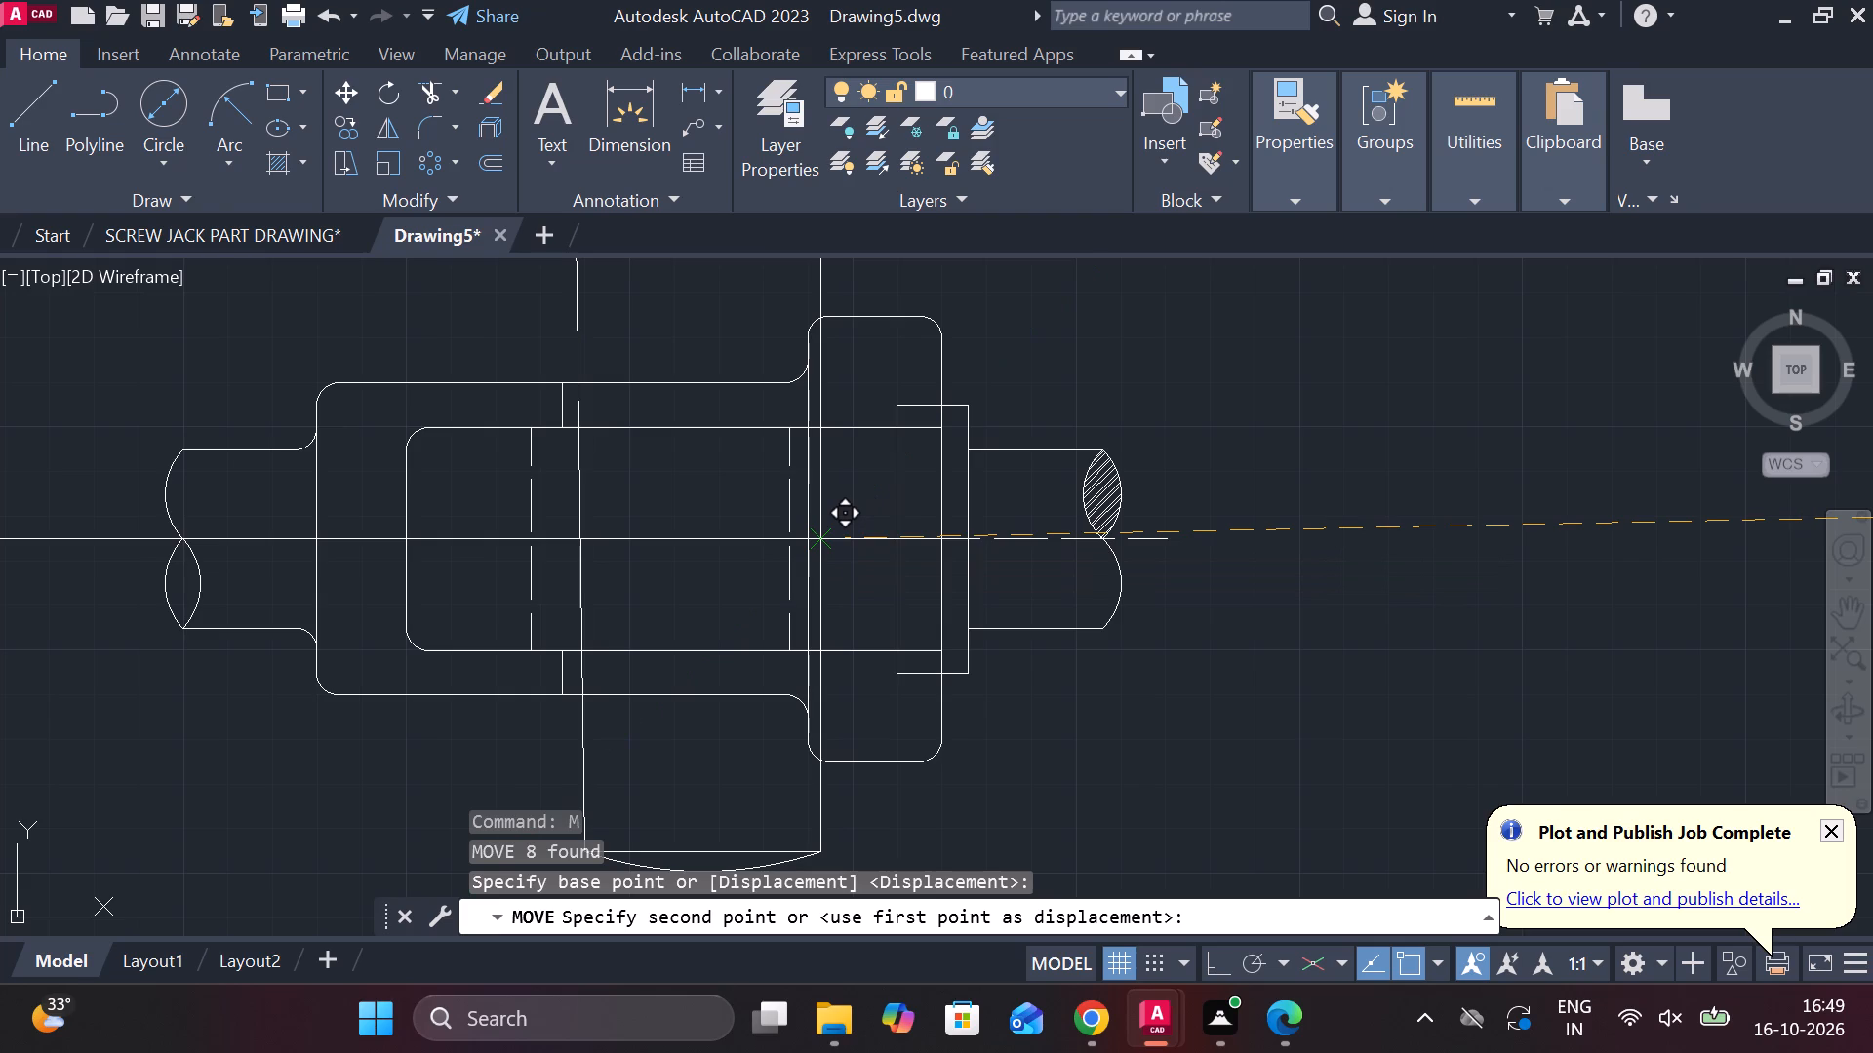
pyautogui.click(826, 539)
pyautogui.scroll(-1, 837, 538)
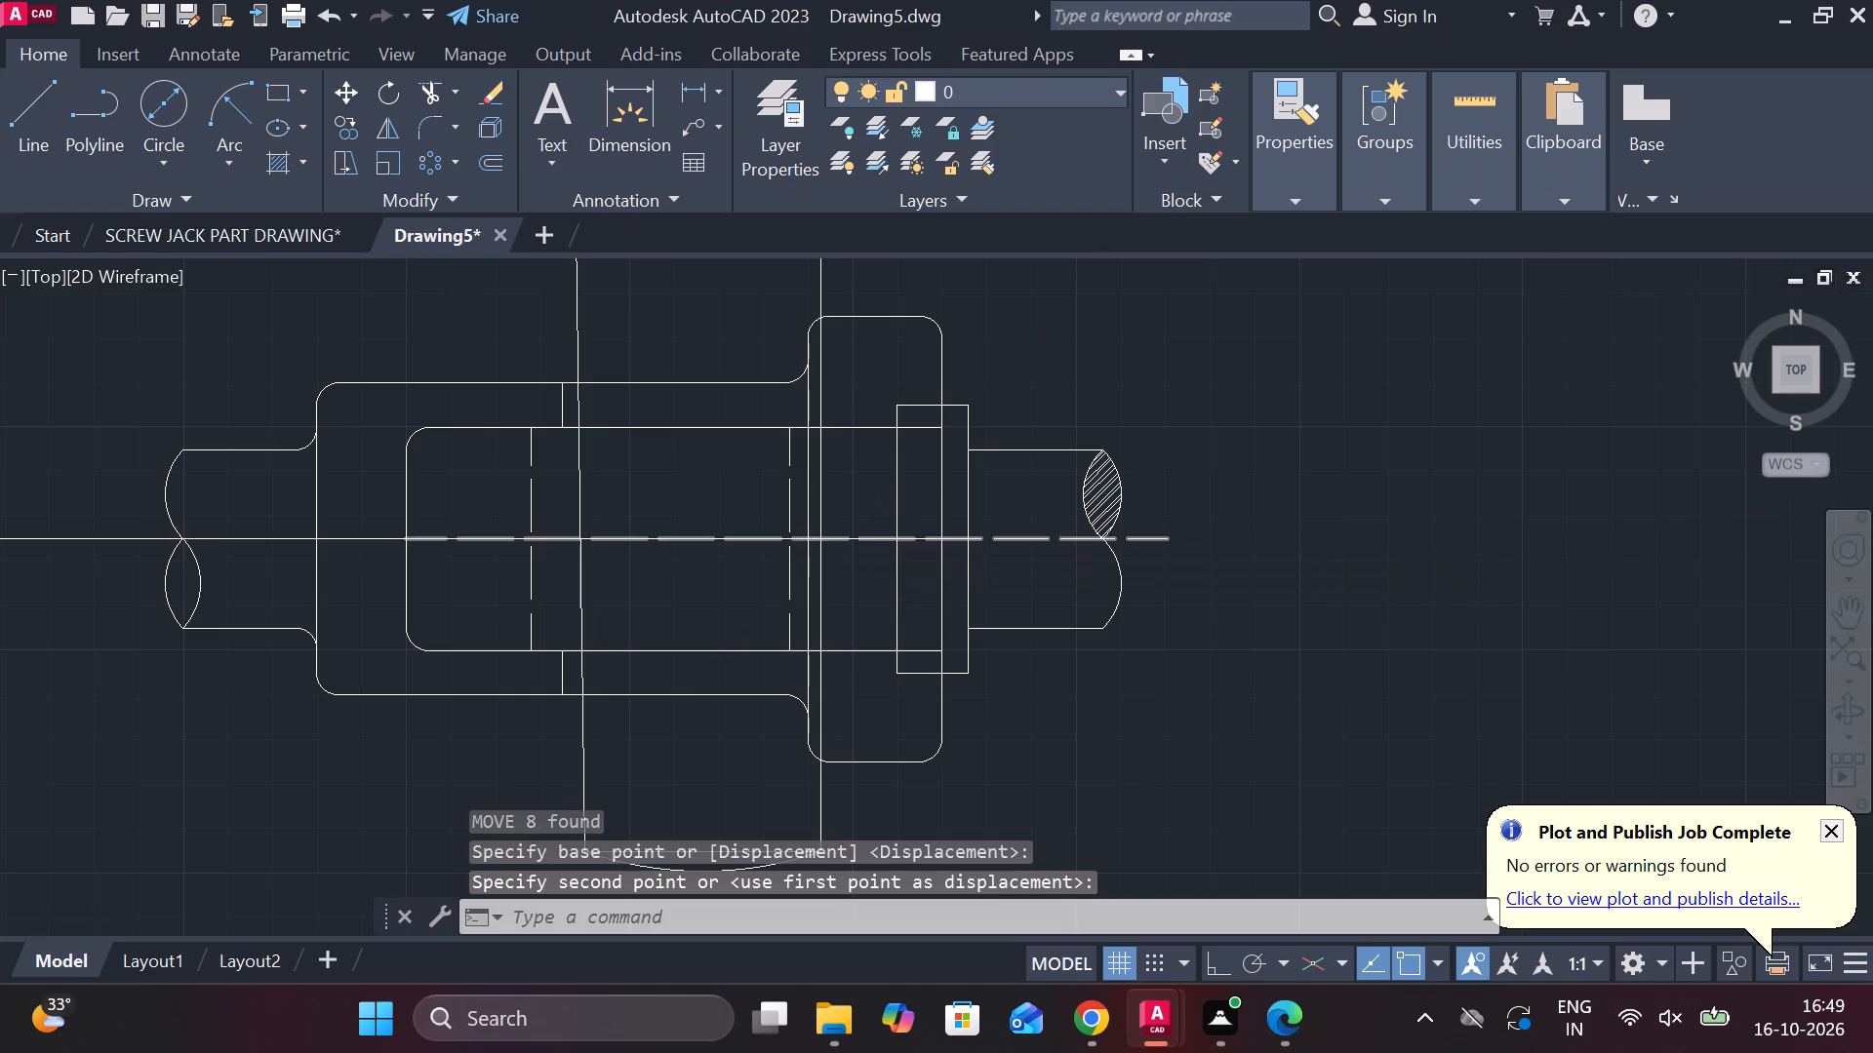
pyautogui.scroll(-2, 948, 545)
pyautogui.scroll(2, 1016, 570)
pyautogui.moveTo(1033, 585); pyautogui.dragTo(1516, 683, button='middle')
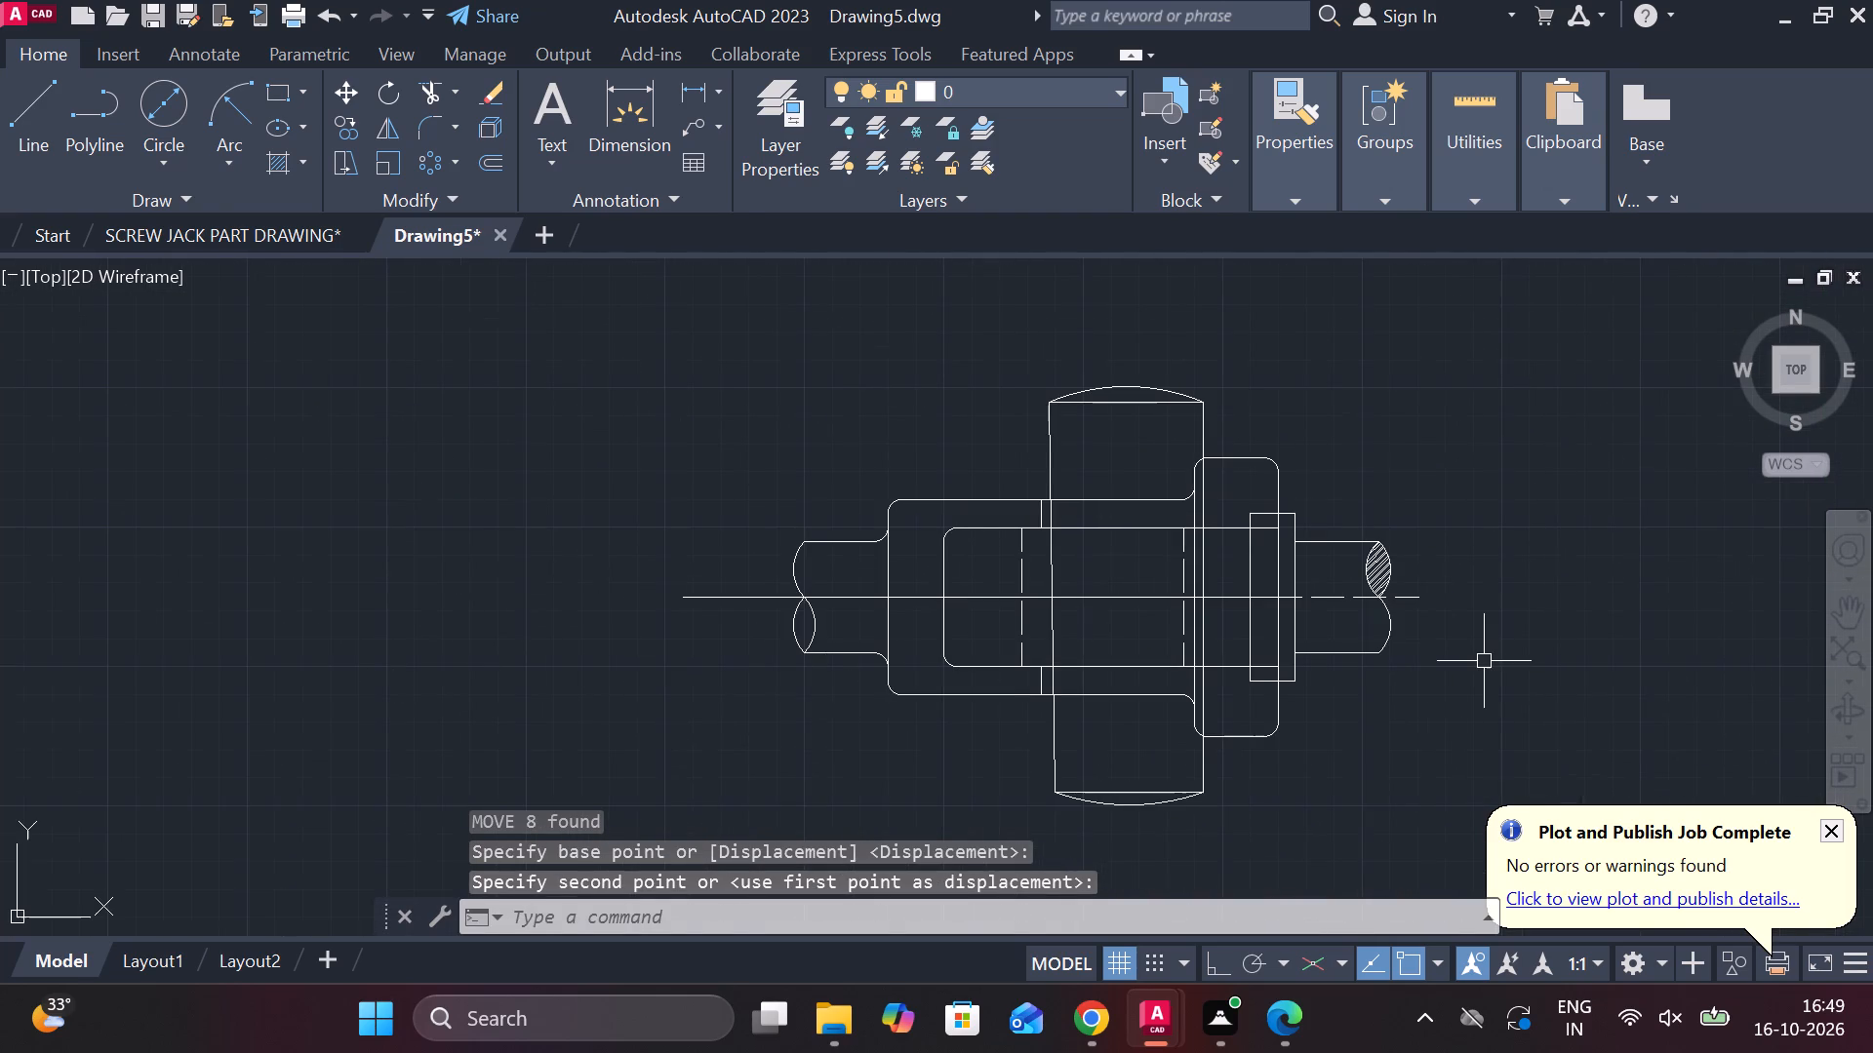
pyautogui.moveTo(1481, 659); pyautogui.dragTo(1437, 539, button='middle')
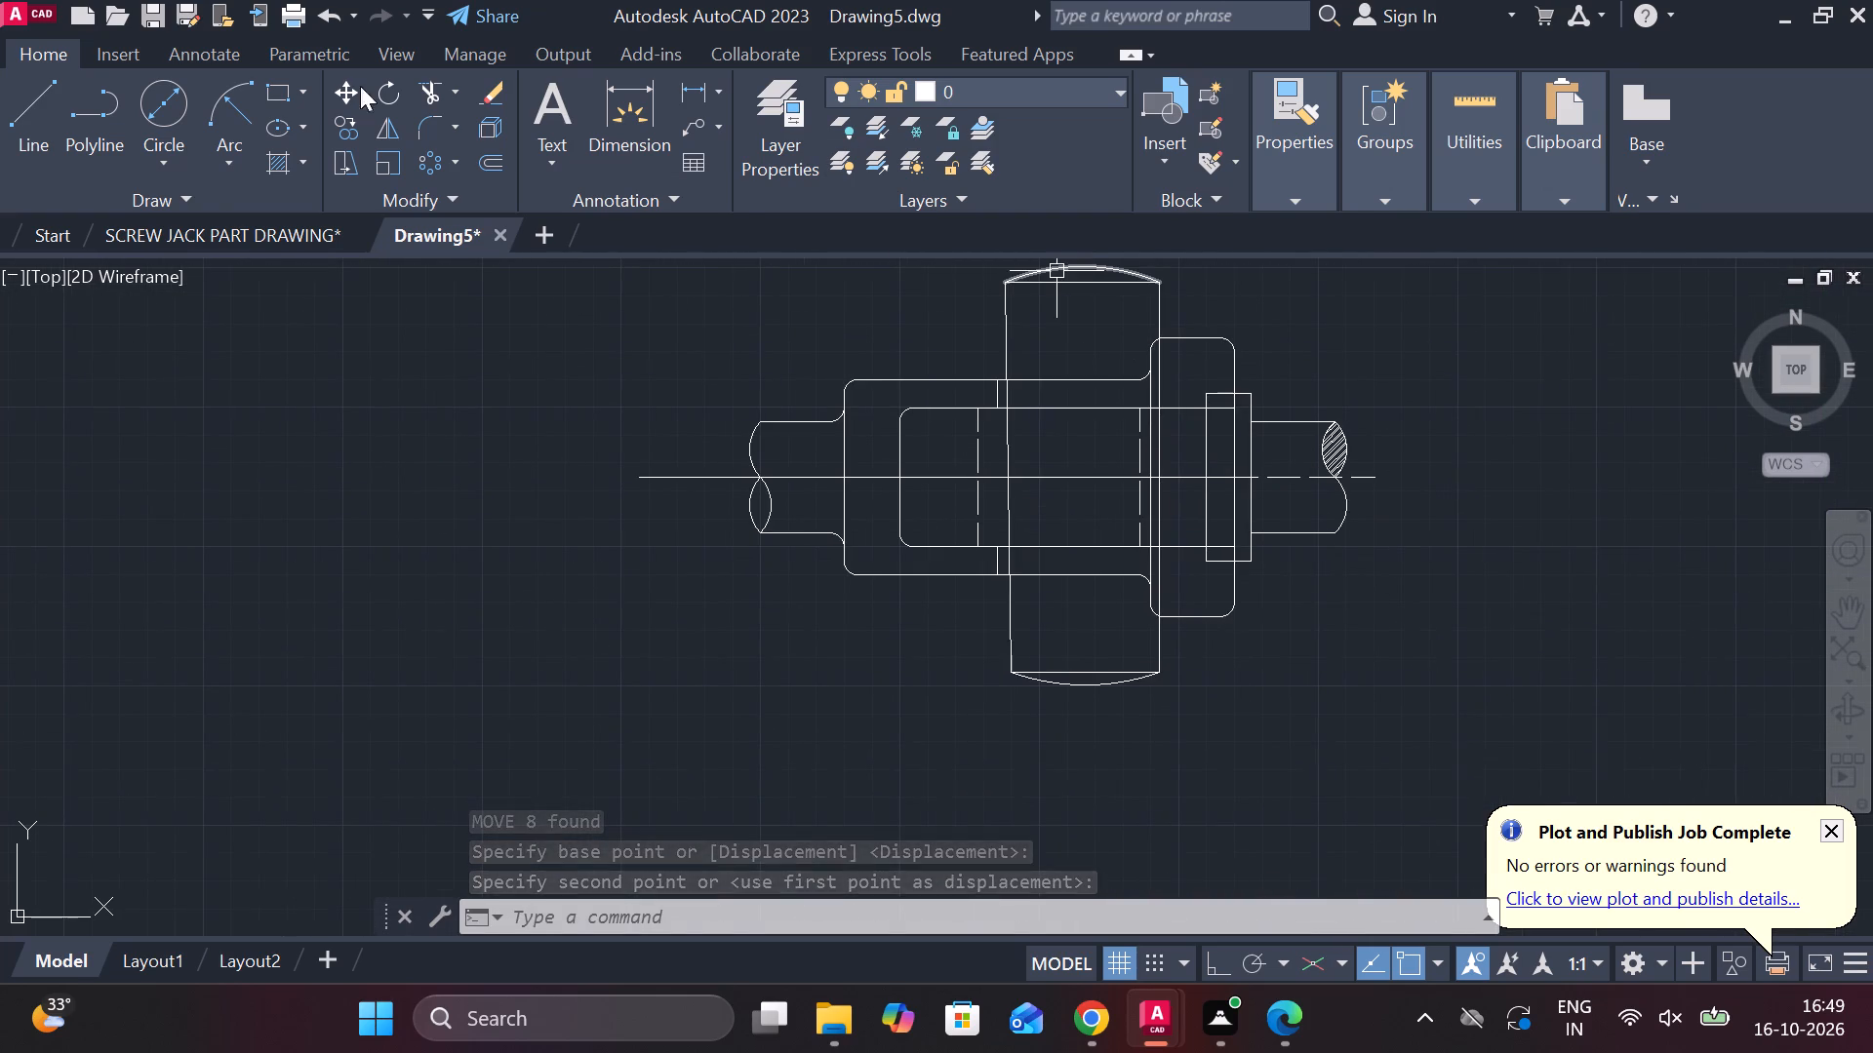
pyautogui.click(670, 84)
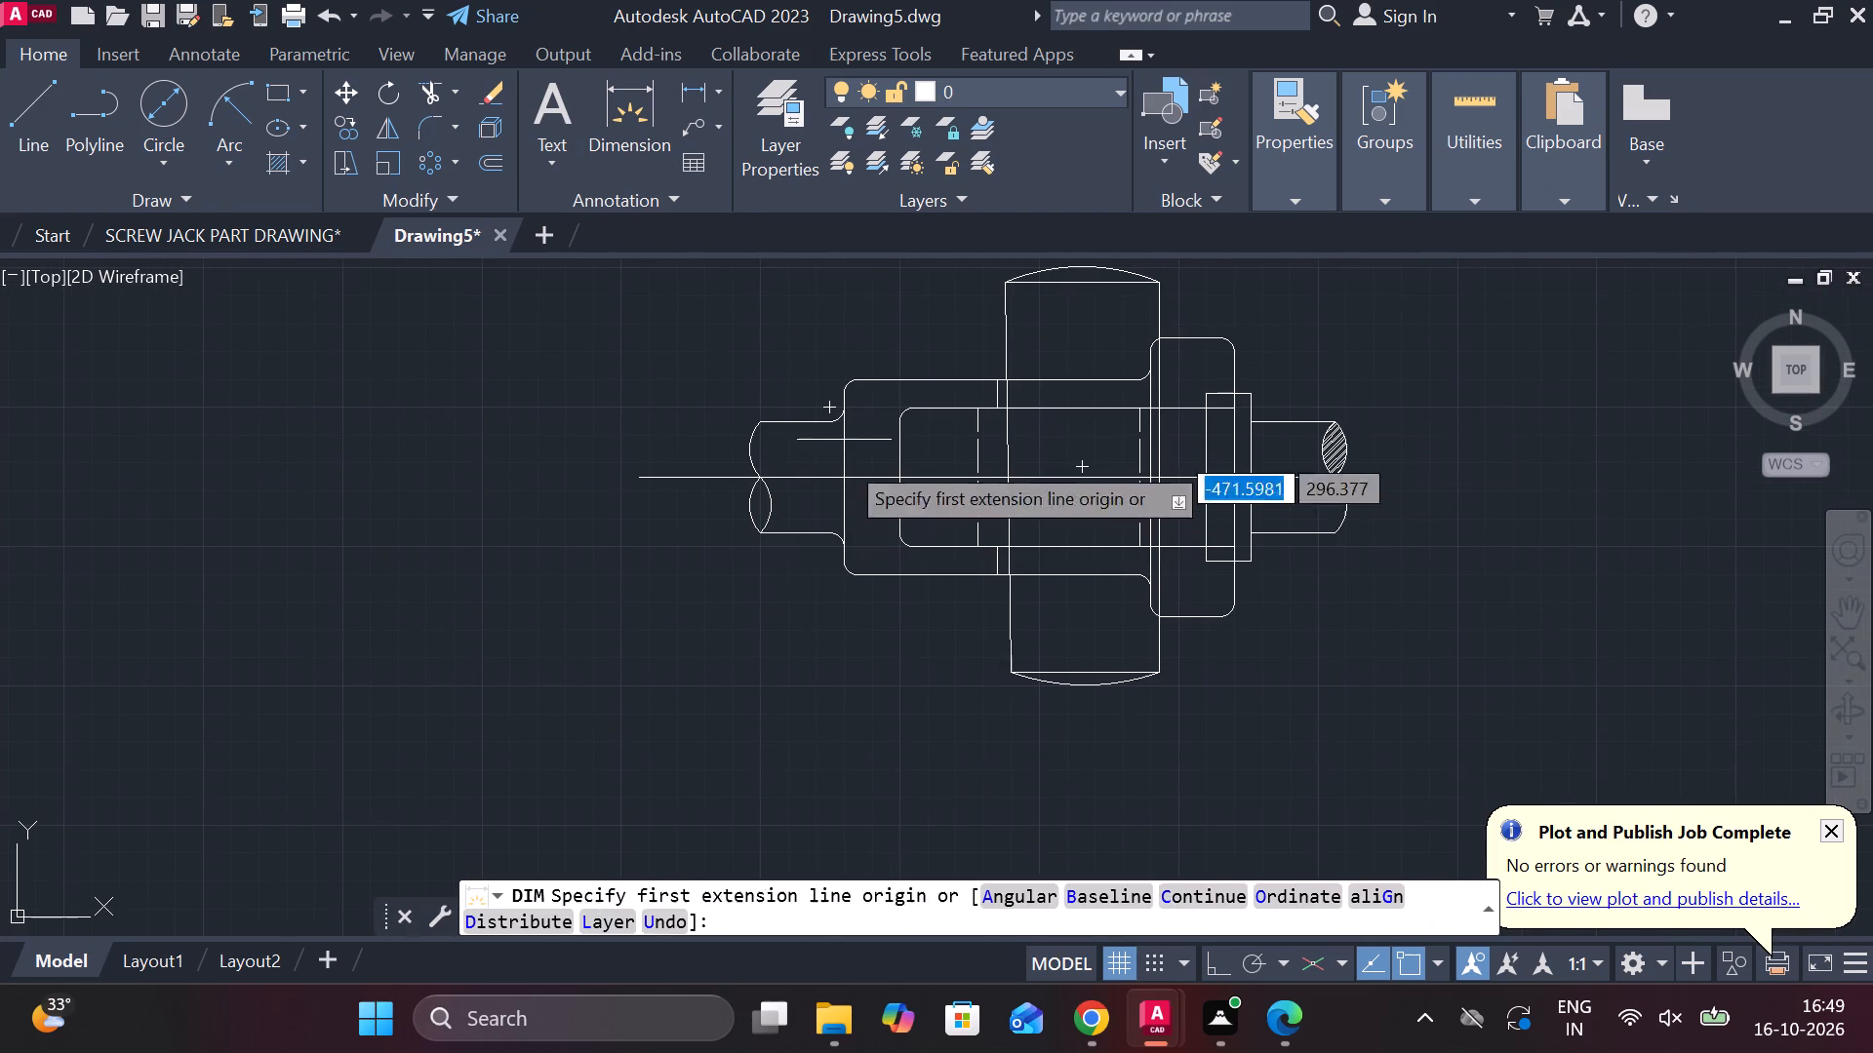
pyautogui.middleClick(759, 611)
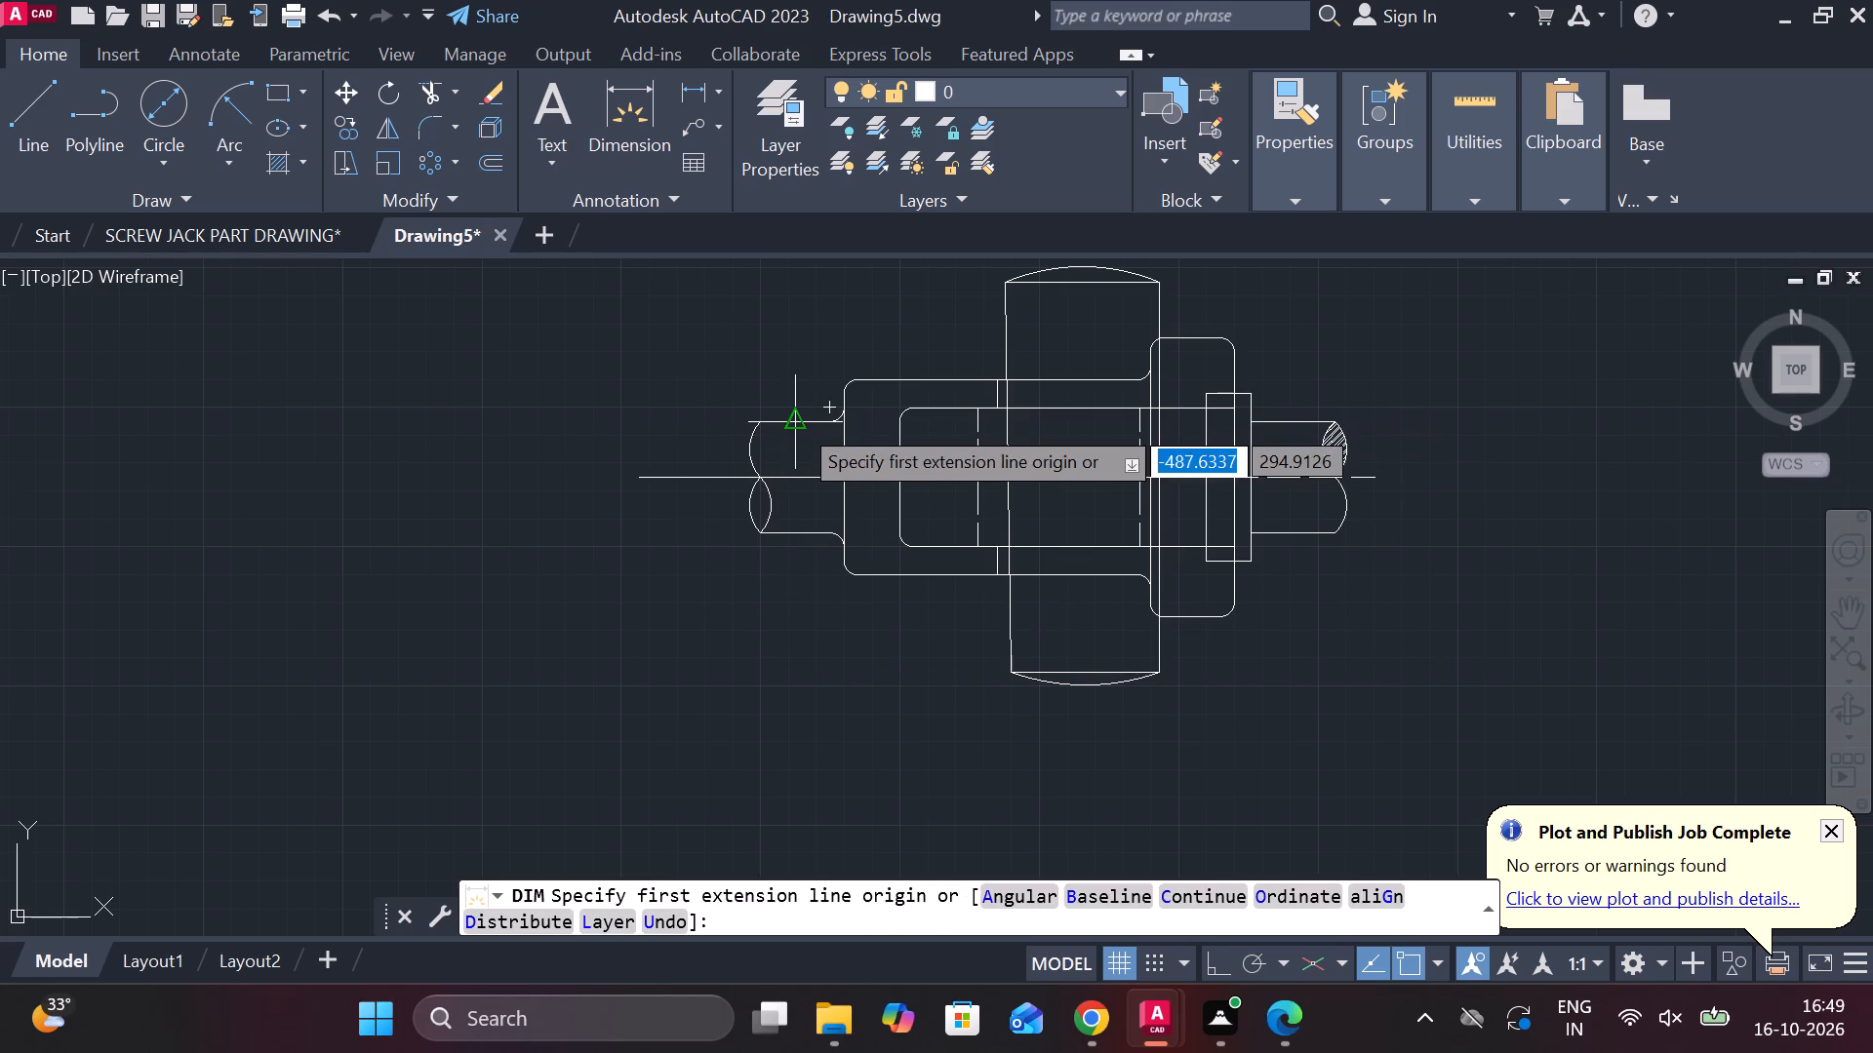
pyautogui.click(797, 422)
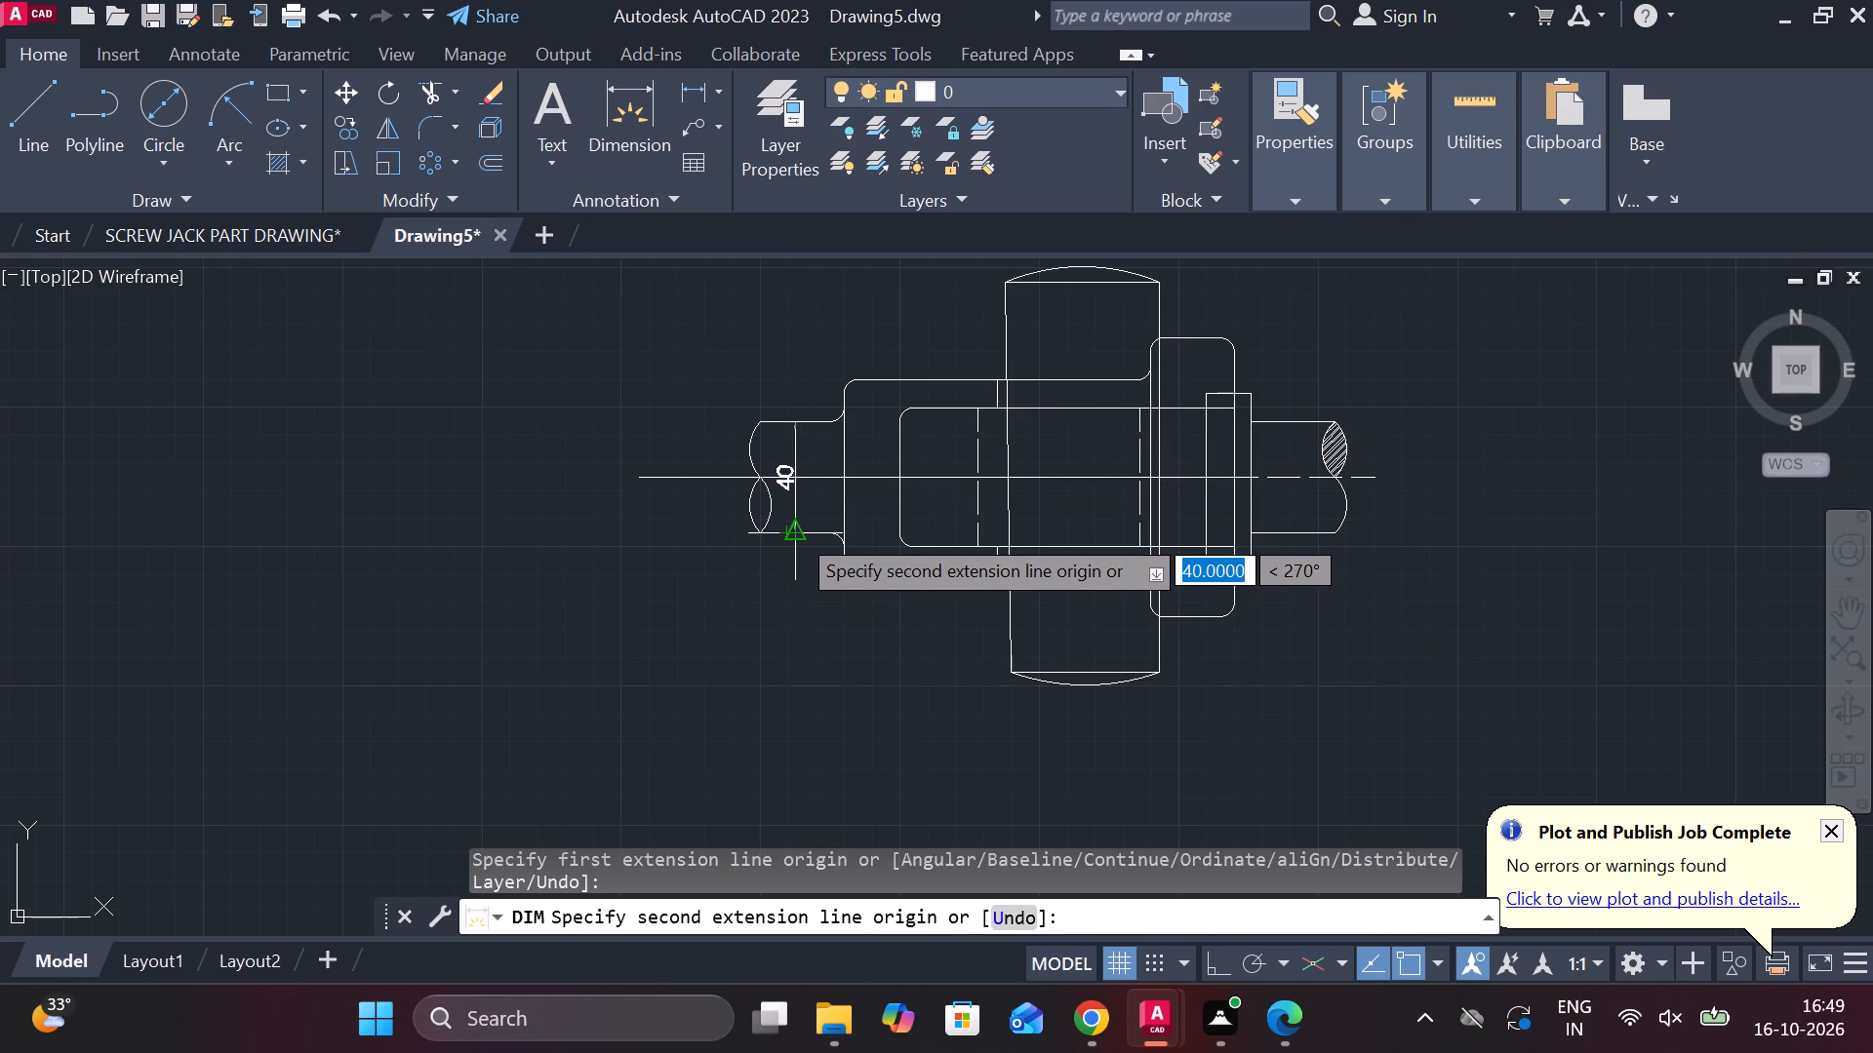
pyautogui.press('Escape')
# Add a vertical linear dimension across the socket shank's diameter, placed beyond the shank's broken end.
pyautogui.click(683, 89)
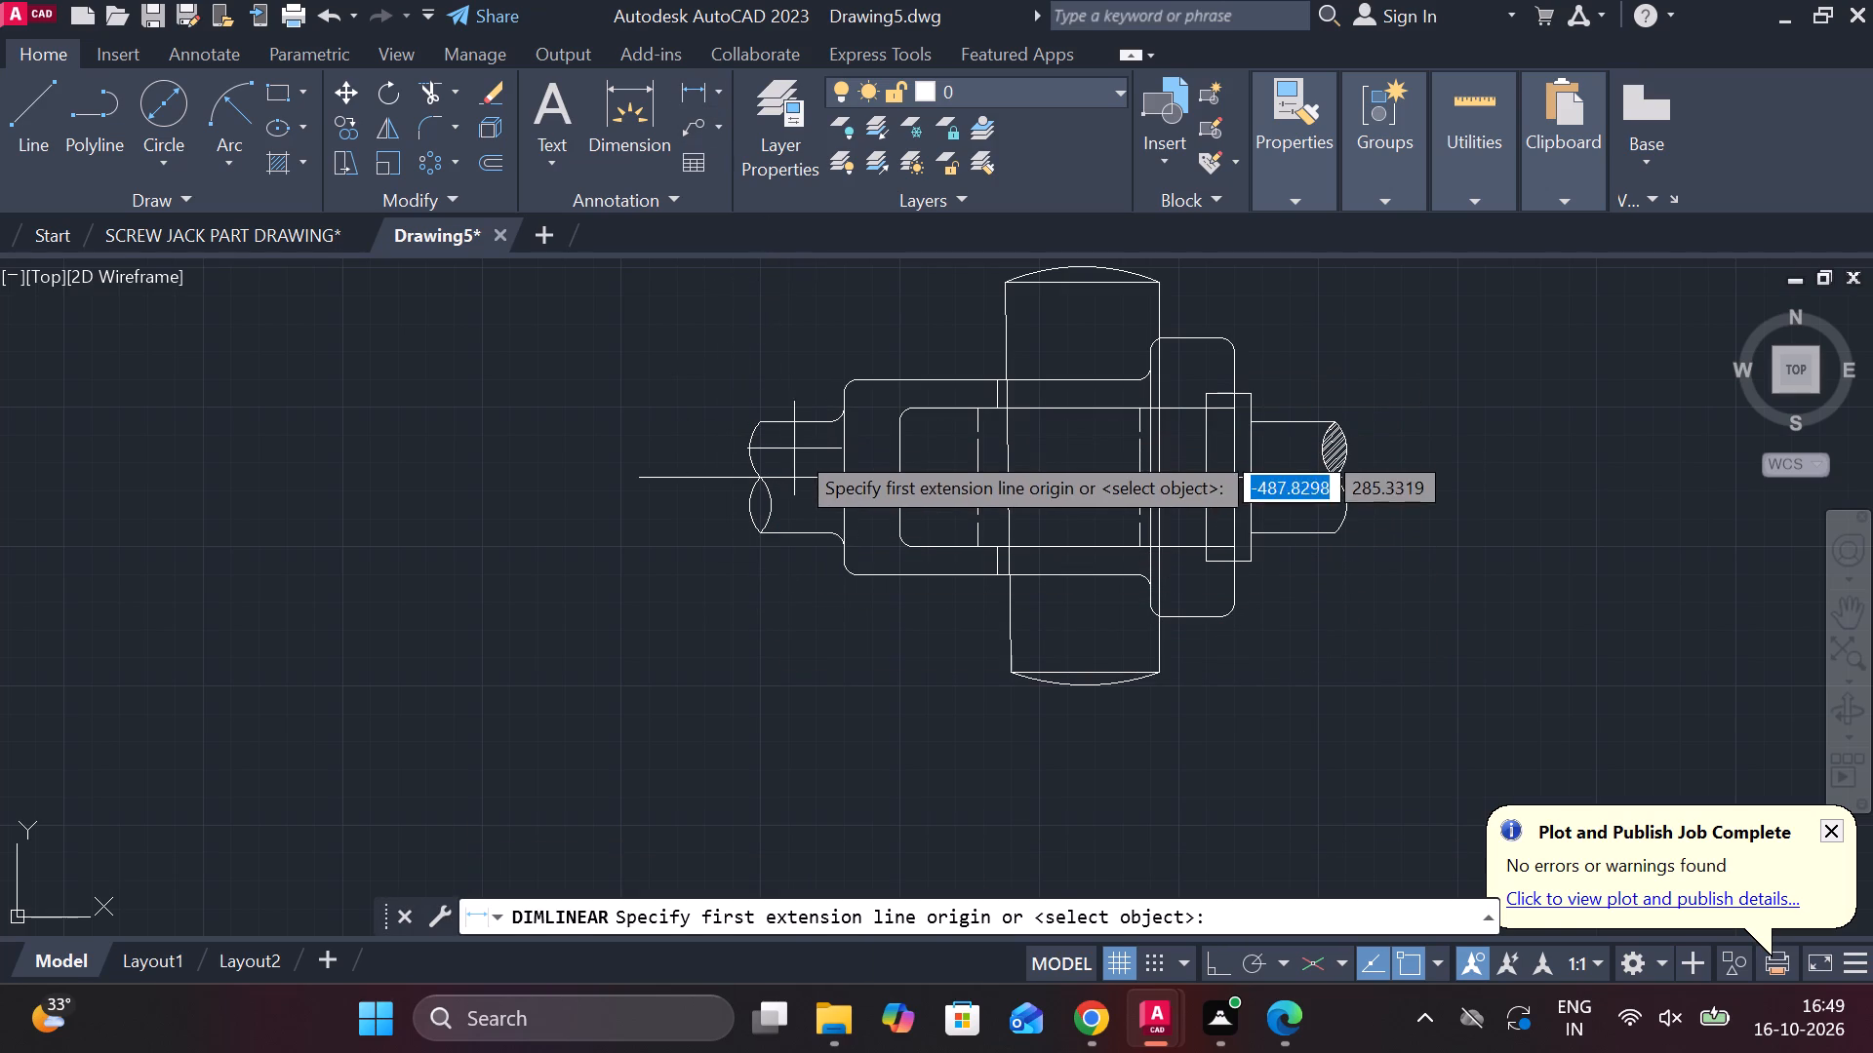
pyautogui.click(791, 429)
pyautogui.click(791, 541)
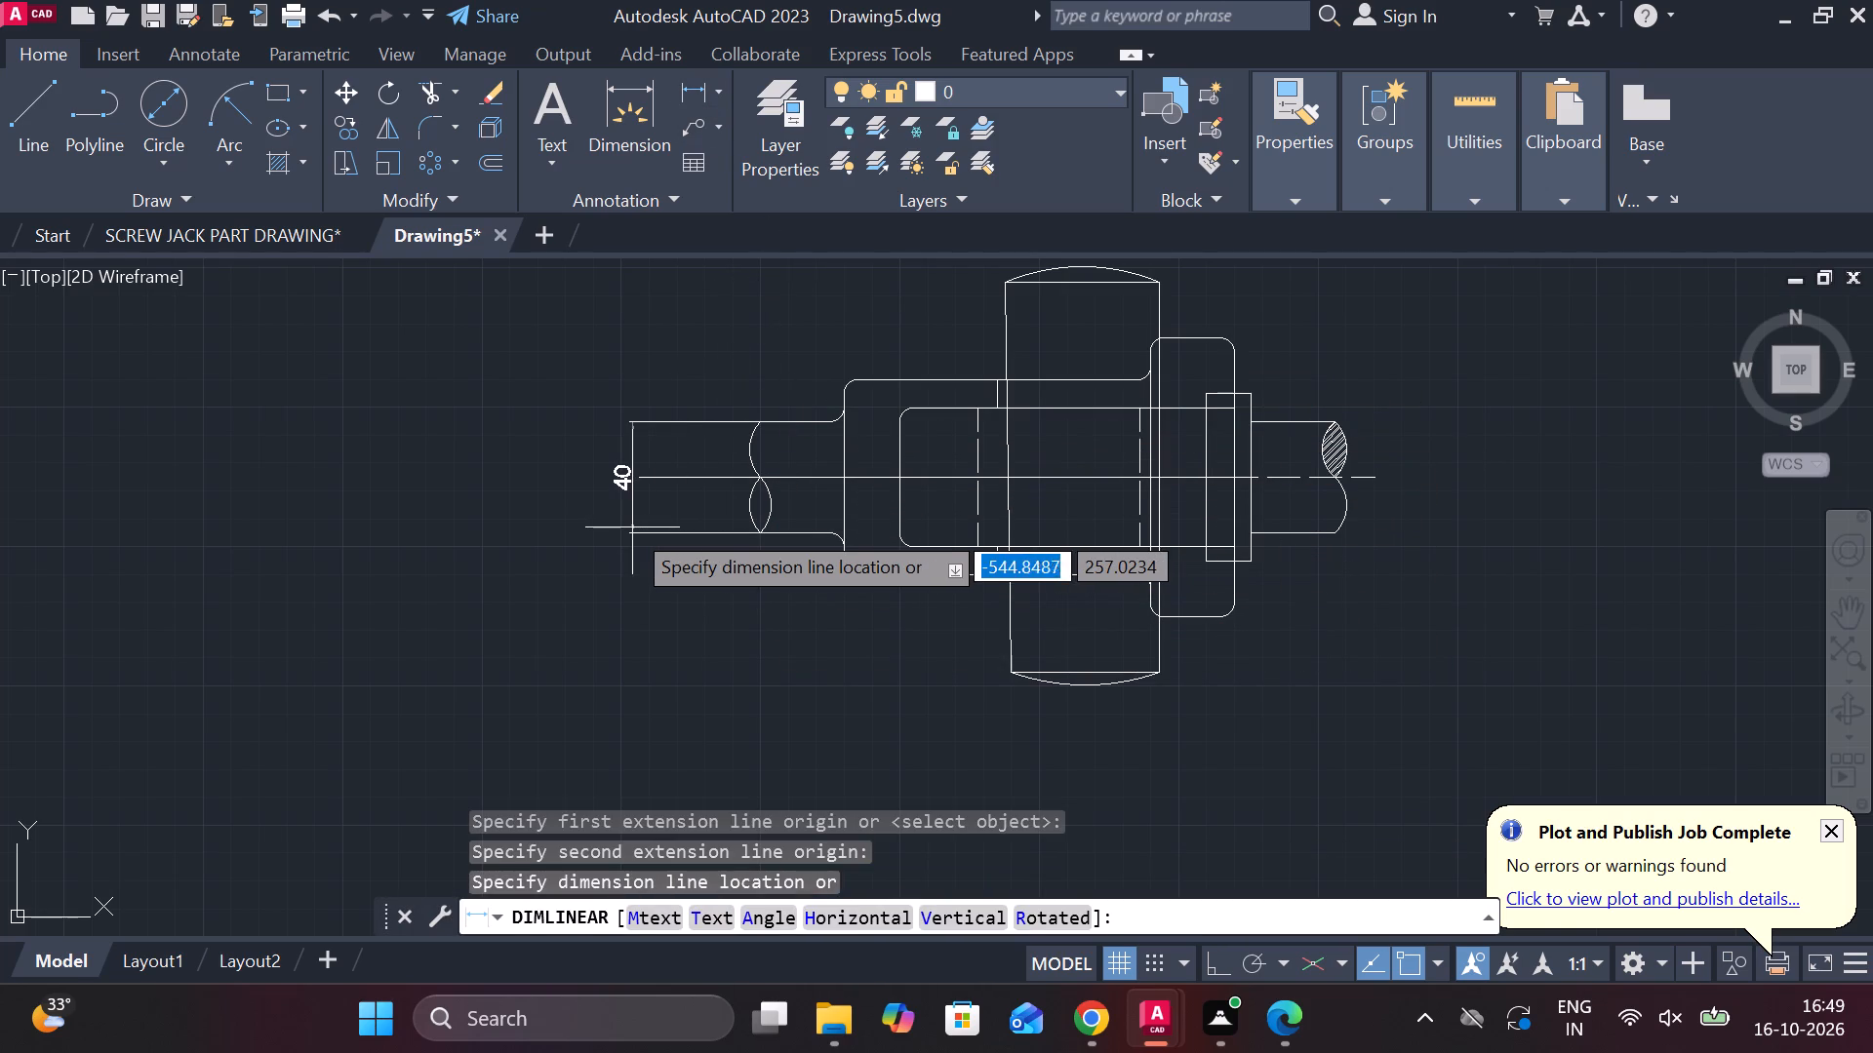
pyautogui.click(620, 527)
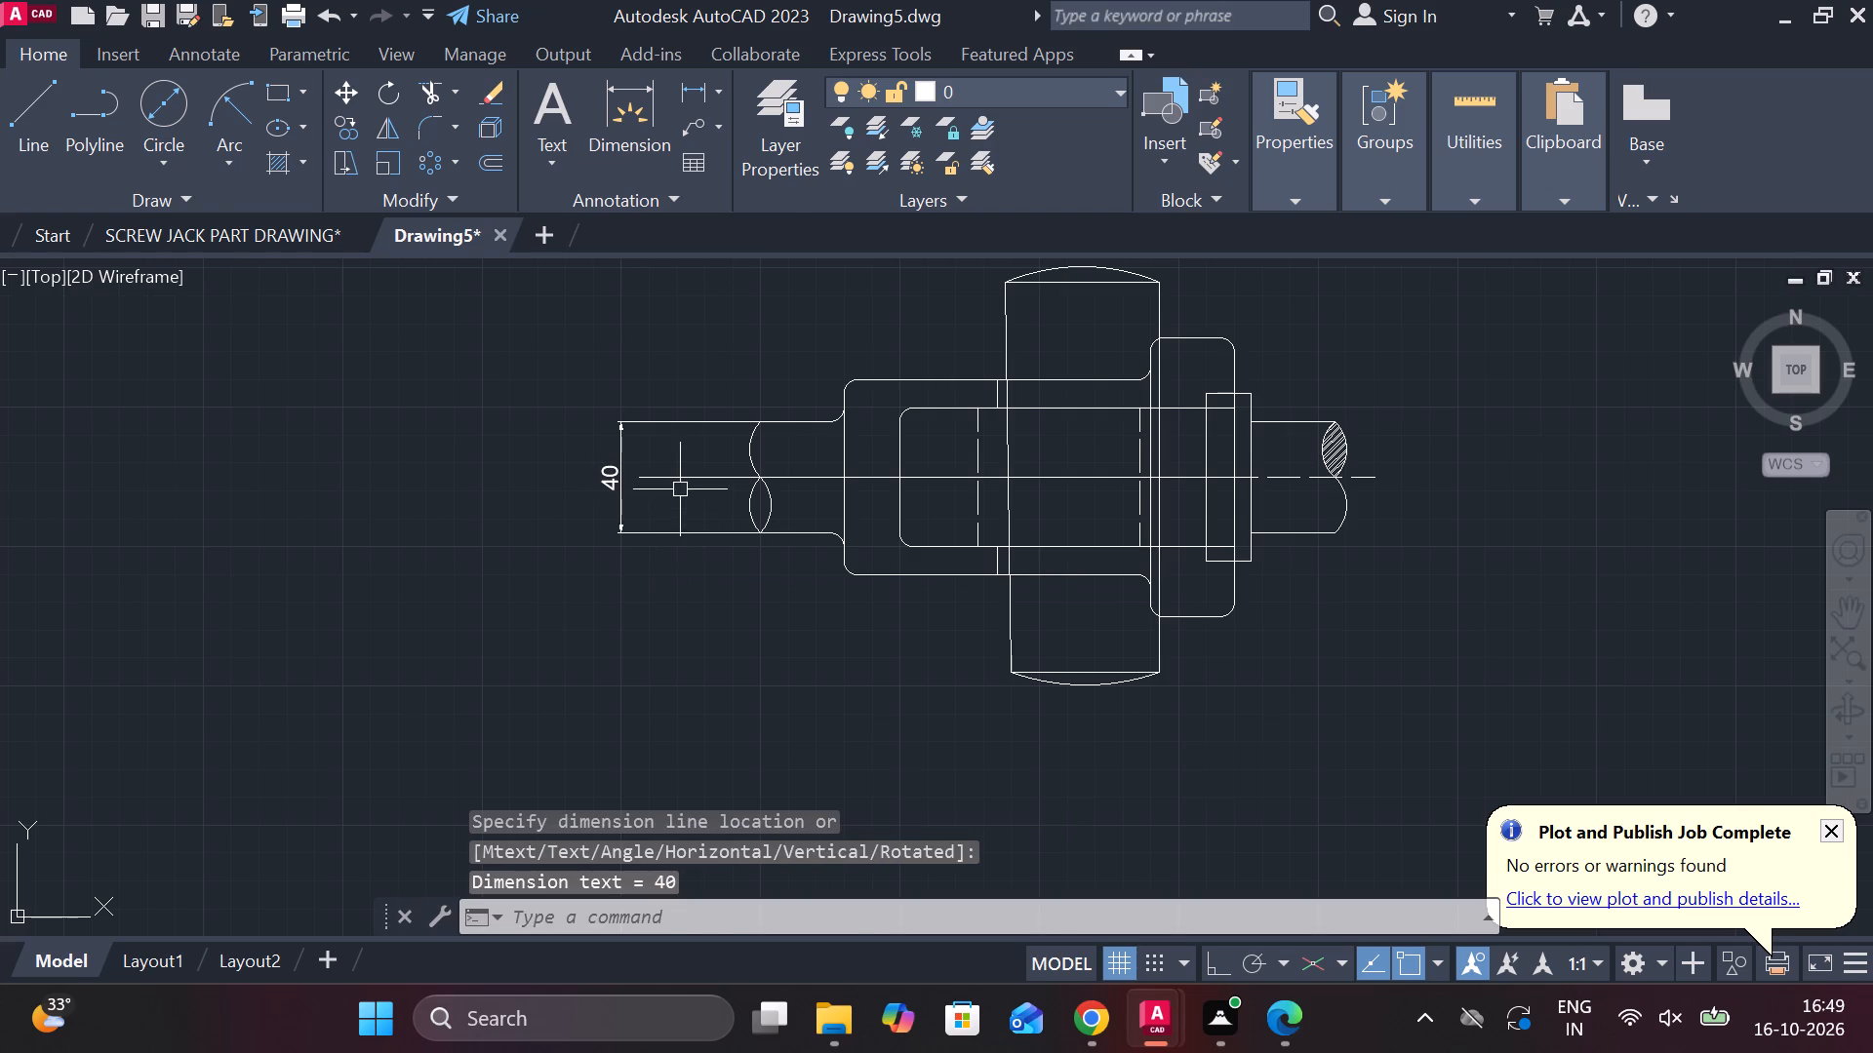
pyautogui.click(680, 487)
pyautogui.press('Escape')
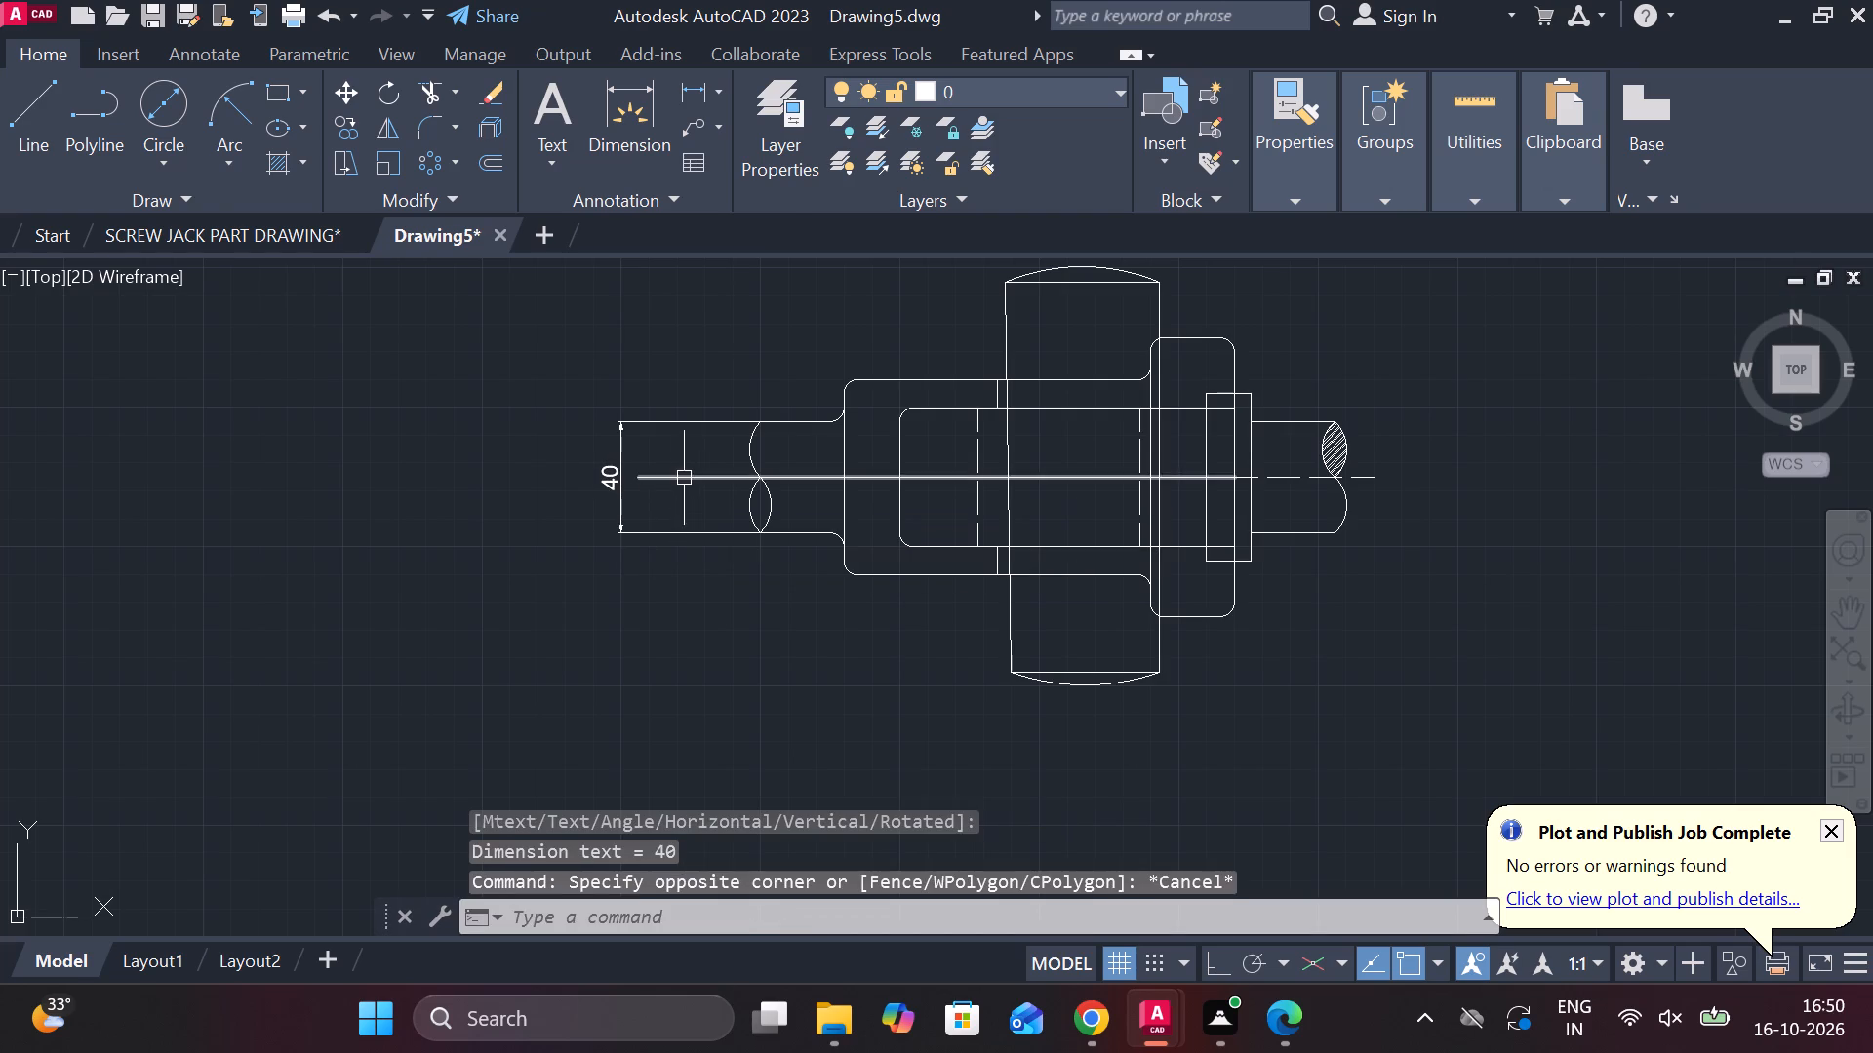
# Erase the continuous horizontal line along the socket's axis, keeping the dashed centre line.
pyautogui.click(684, 478)
pyautogui.click(1281, 189)
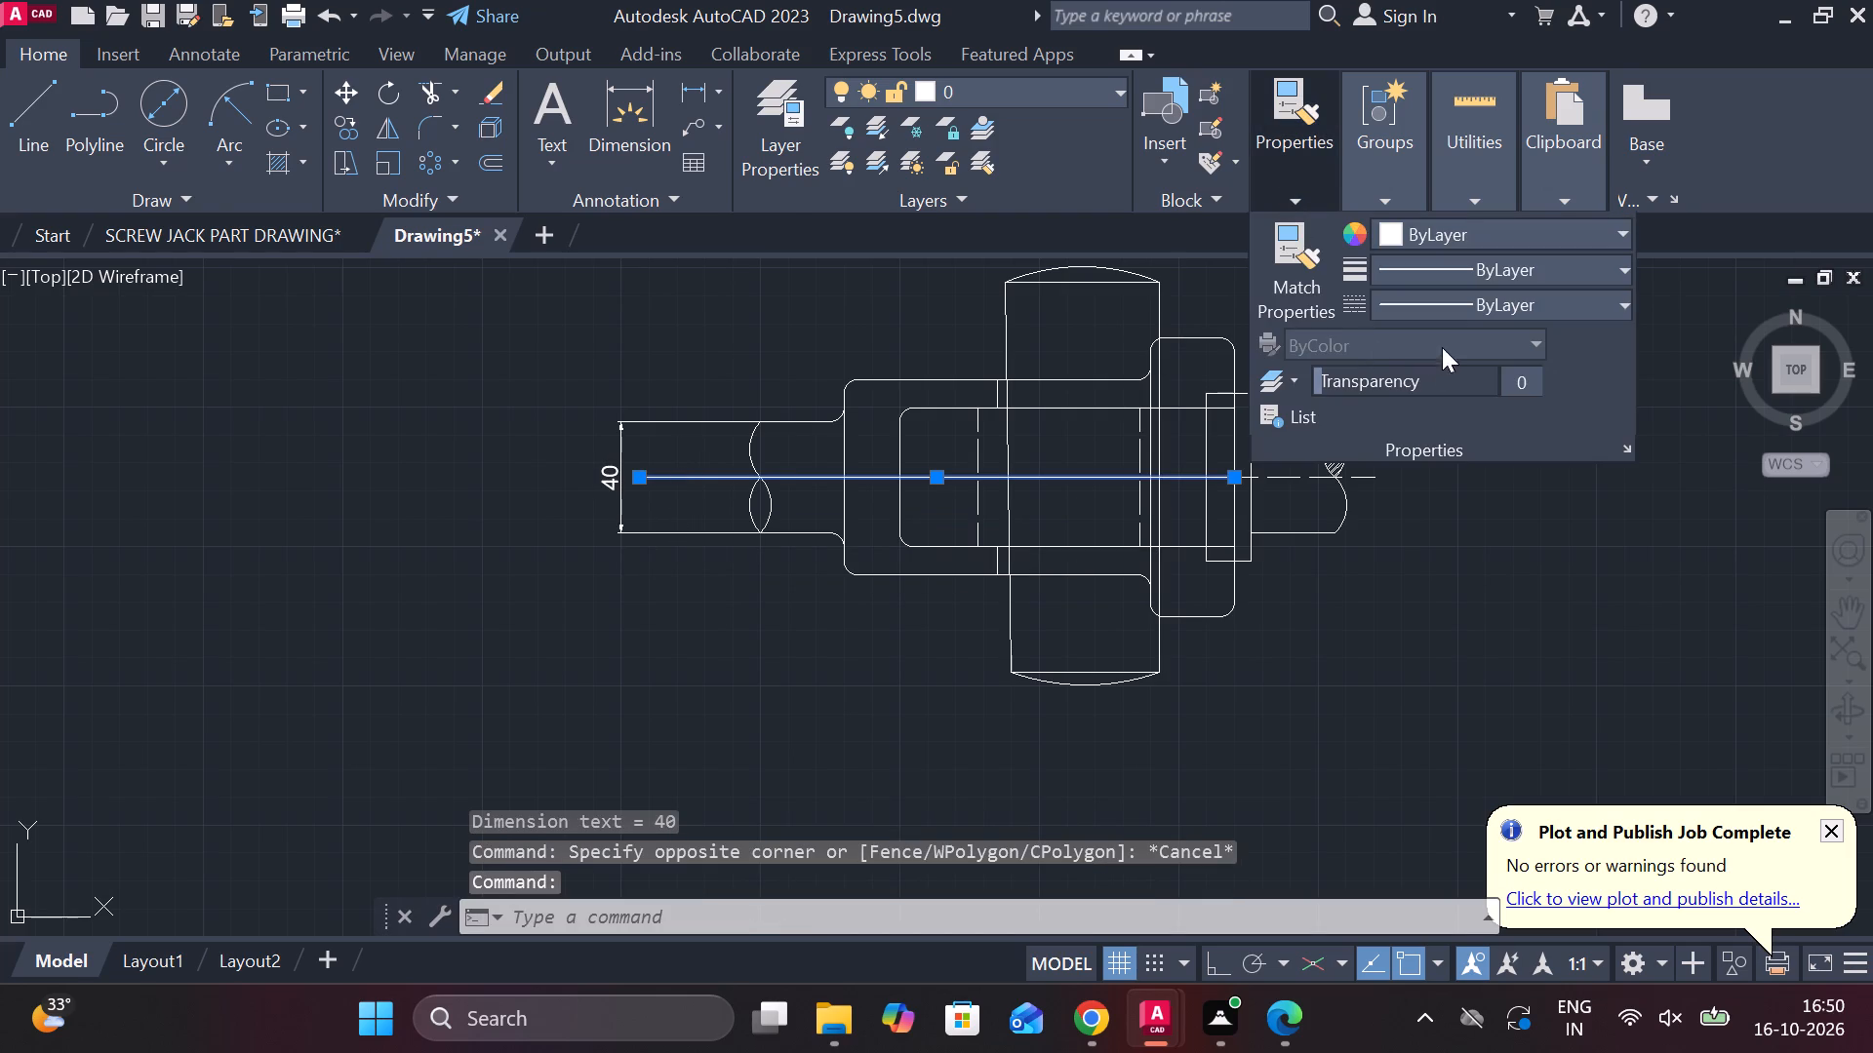
pyautogui.press('3')
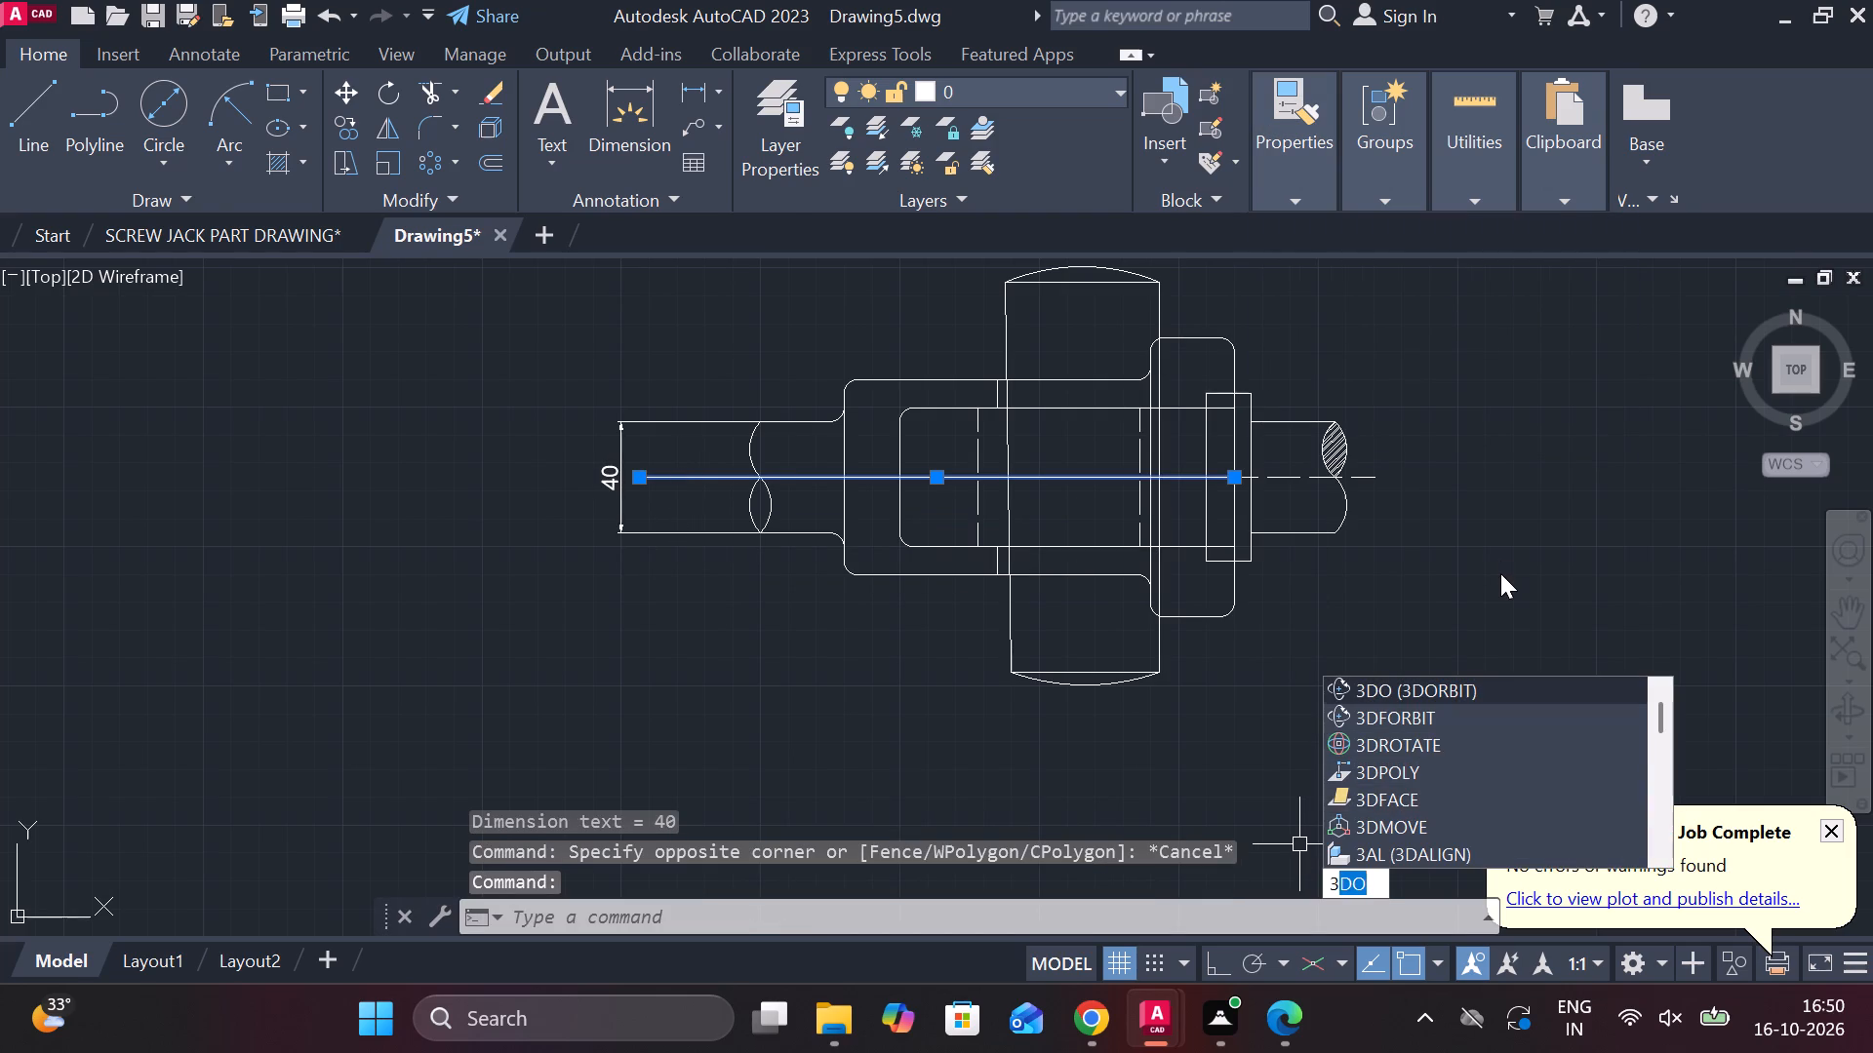
pyautogui.press('e')
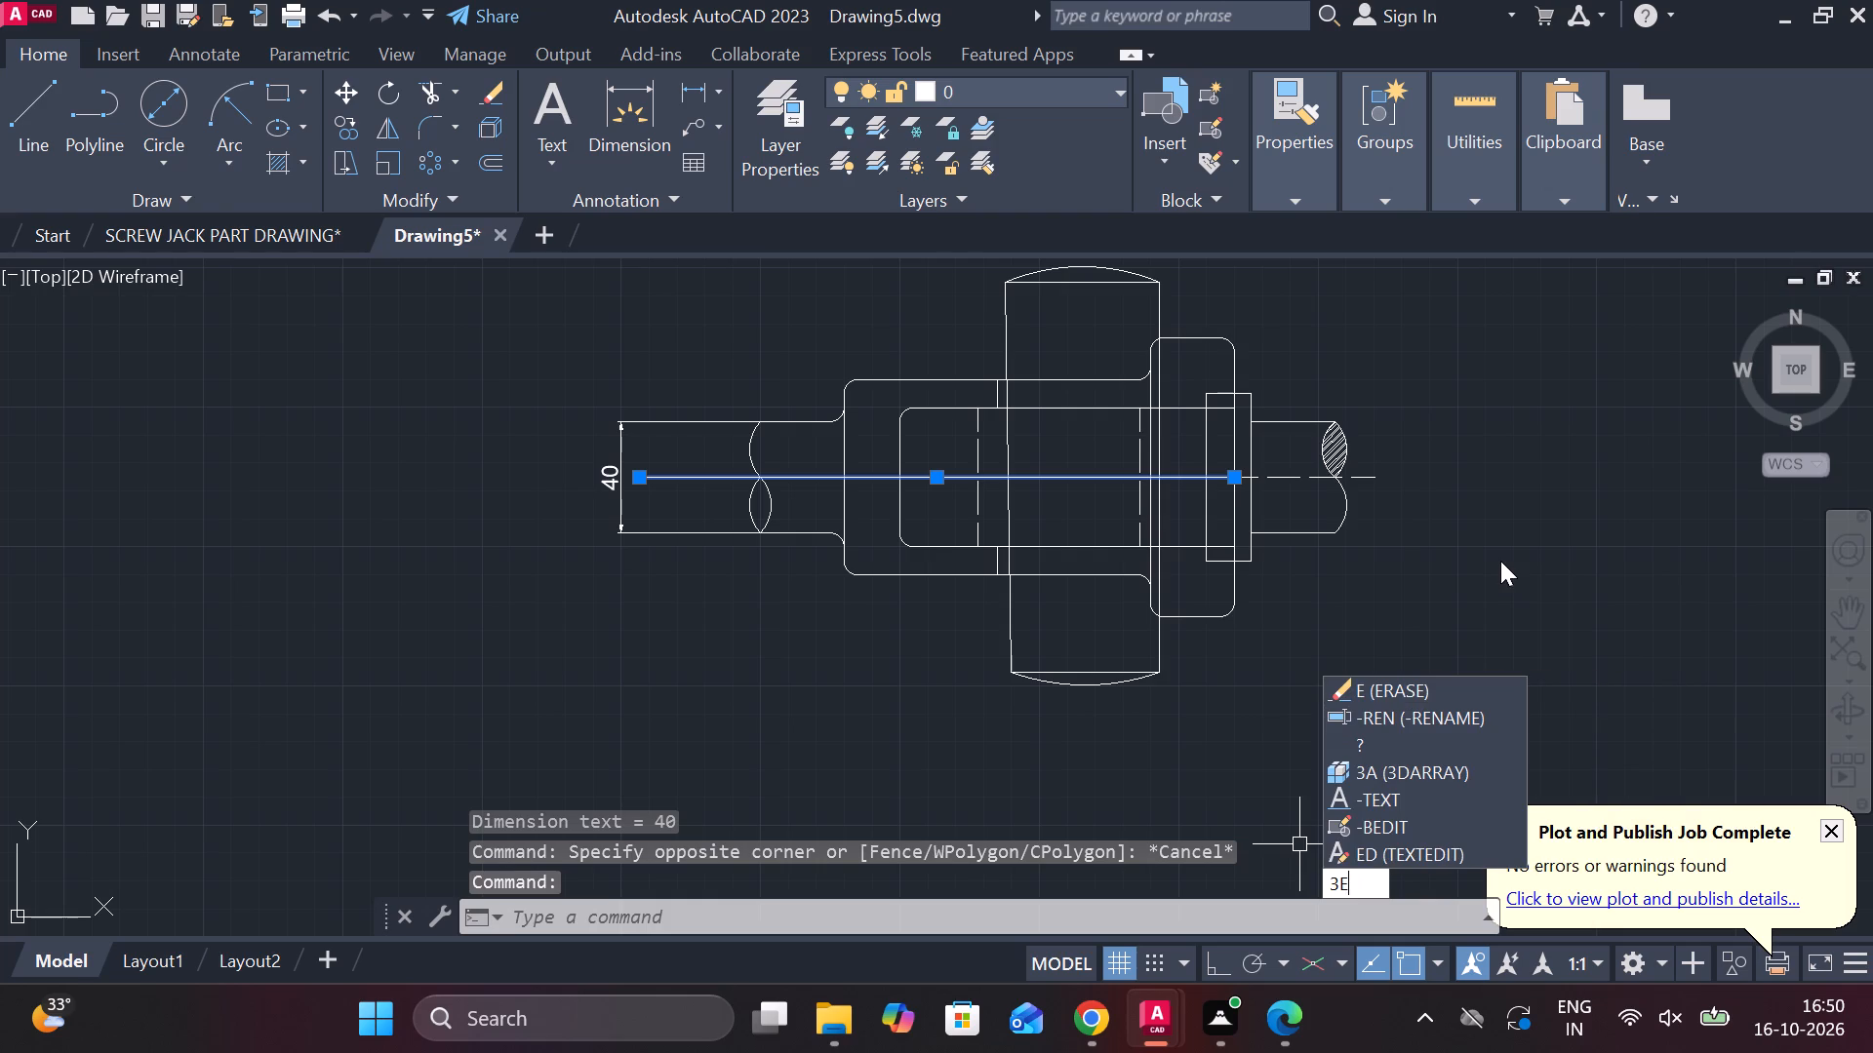
pyautogui.press('BackSpace')
pyautogui.press('BackSpace')
pyautogui.write('E')
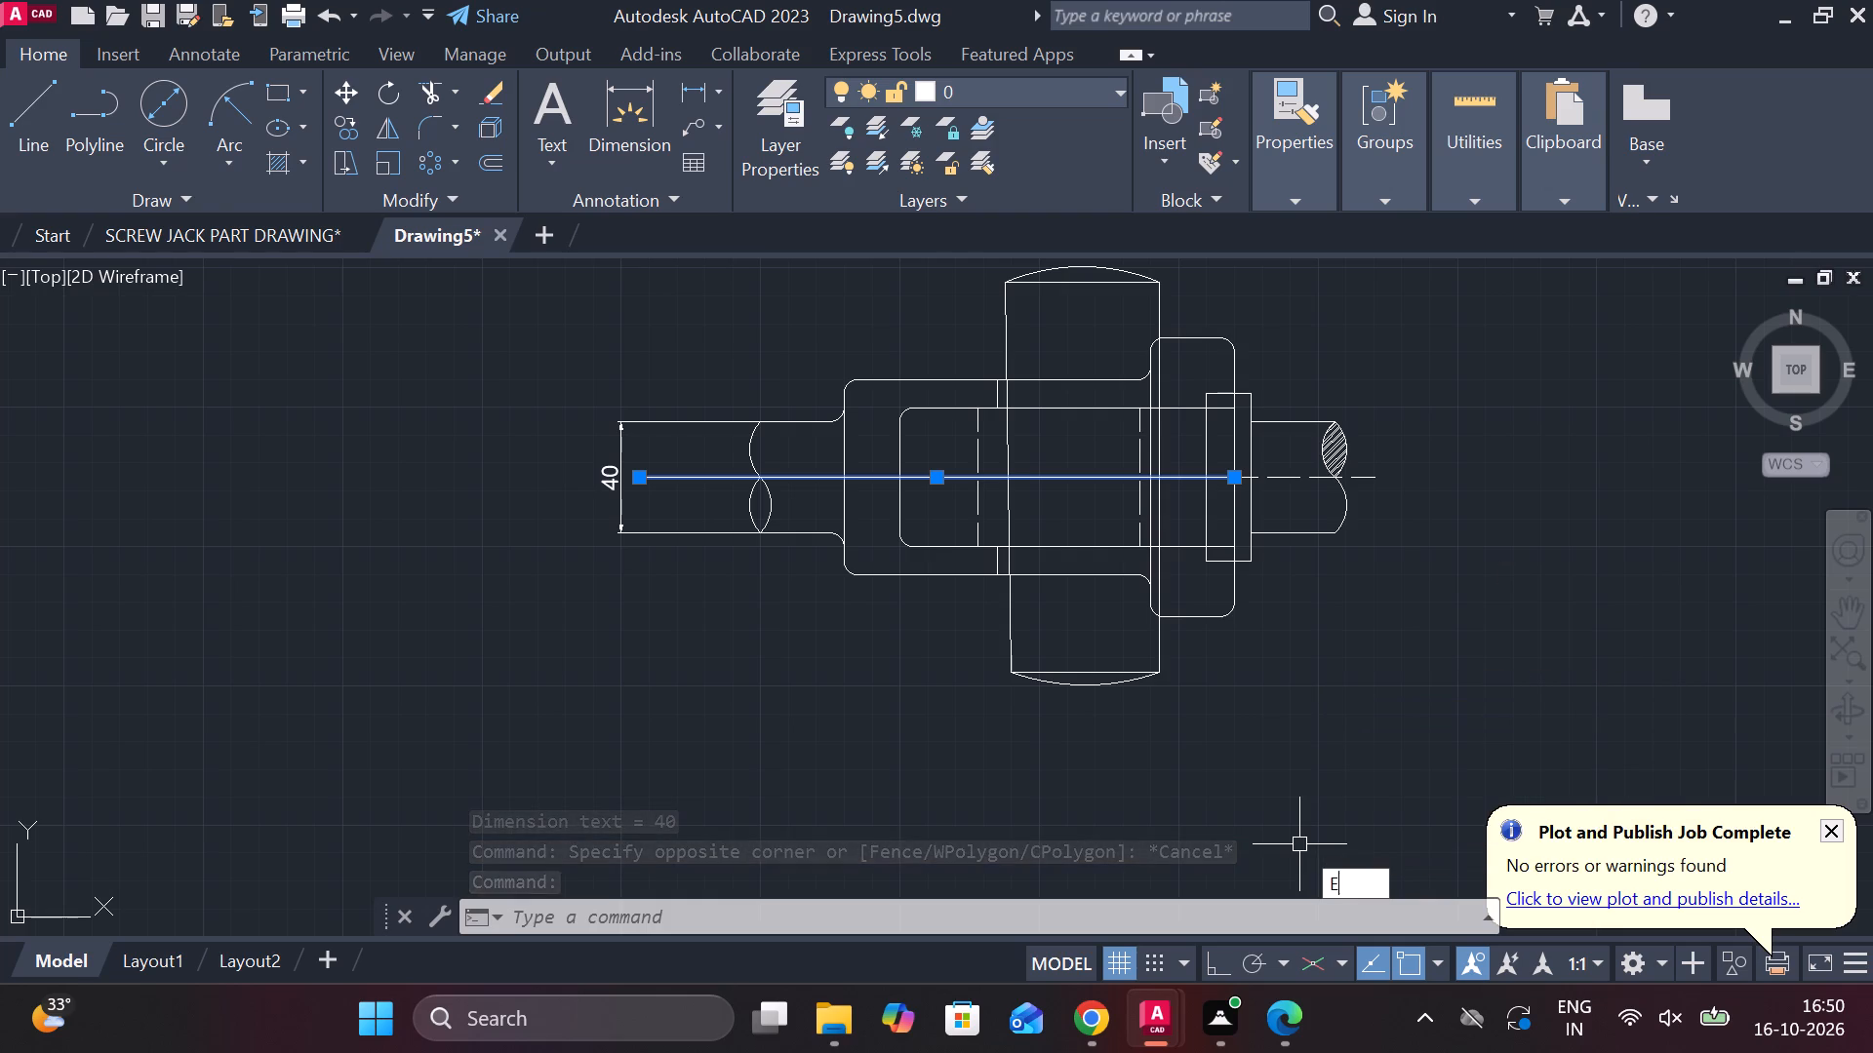
pyautogui.press('space')
# Lengthen the dashed centre line from the spigot's inner end through the socket shank to just beyond its broken end.
pyautogui.moveTo(848, 581); pyautogui.dragTo(852, 581, button='middle')
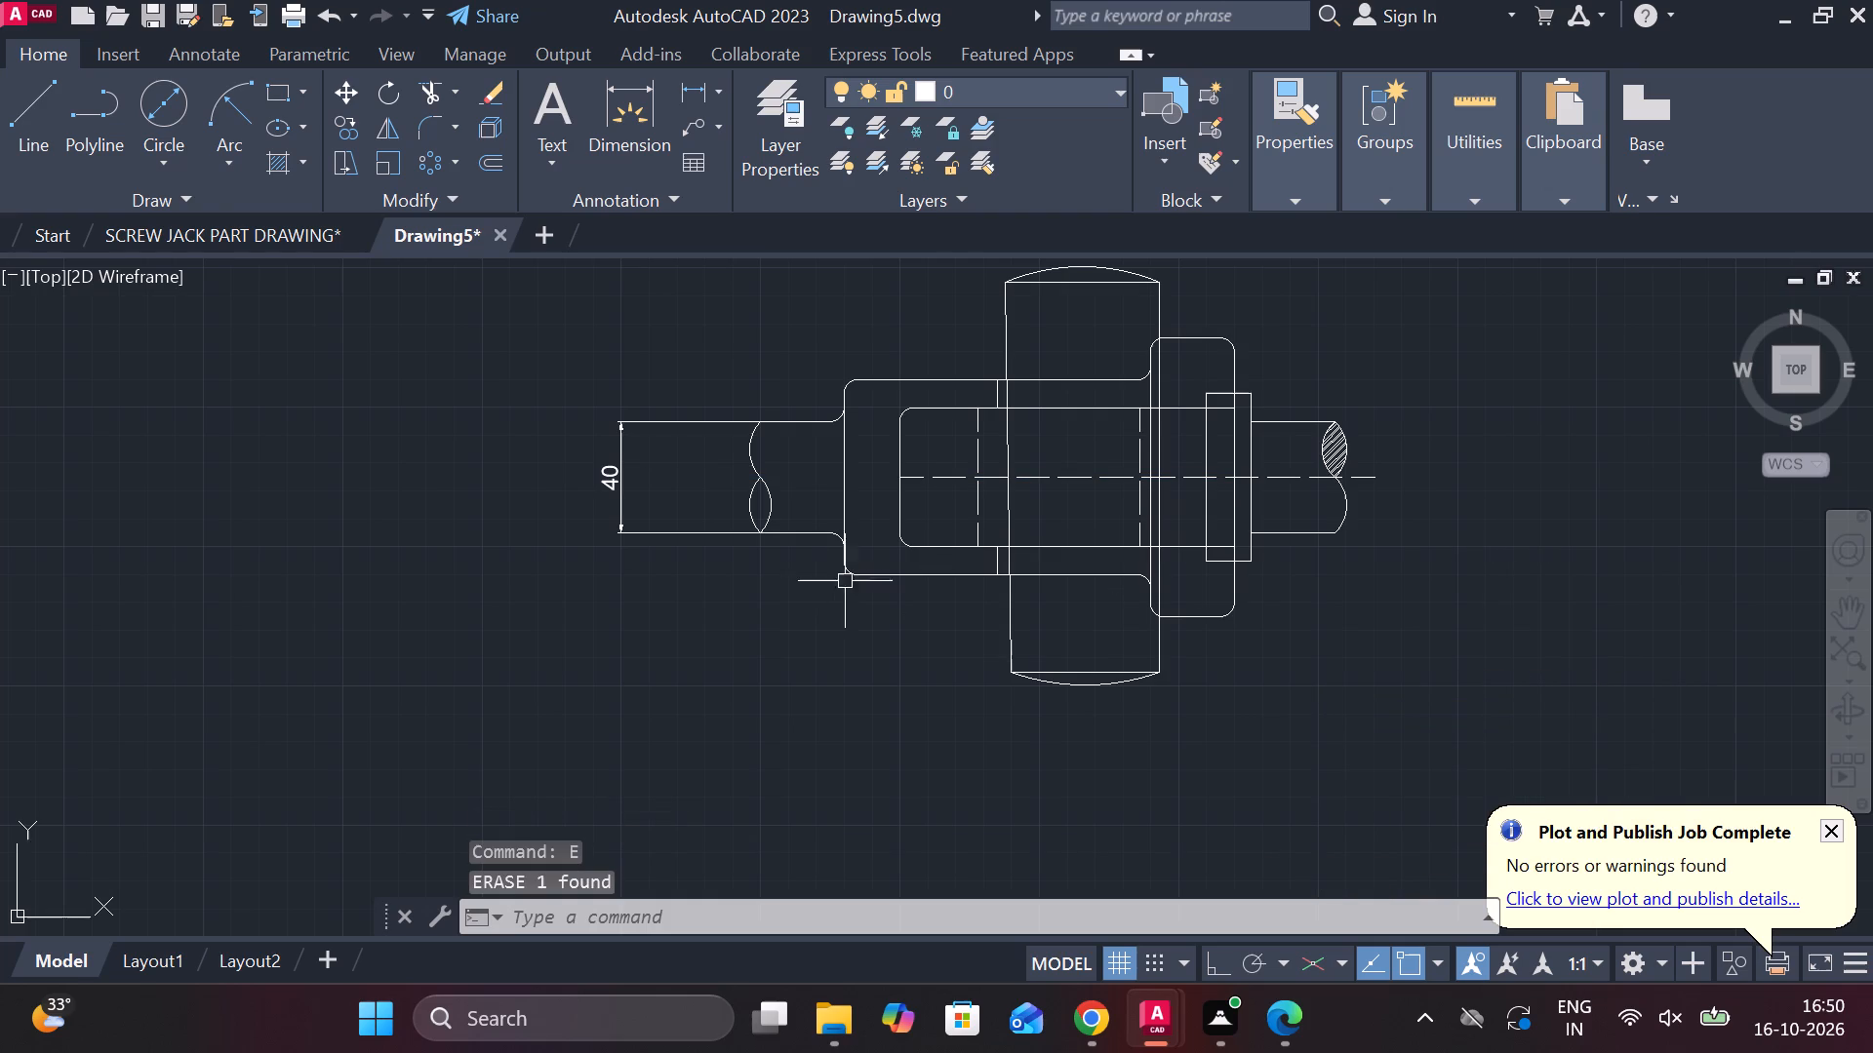
pyautogui.moveTo(852, 581); pyautogui.dragTo(877, 587, button='middle')
pyautogui.click(961, 487)
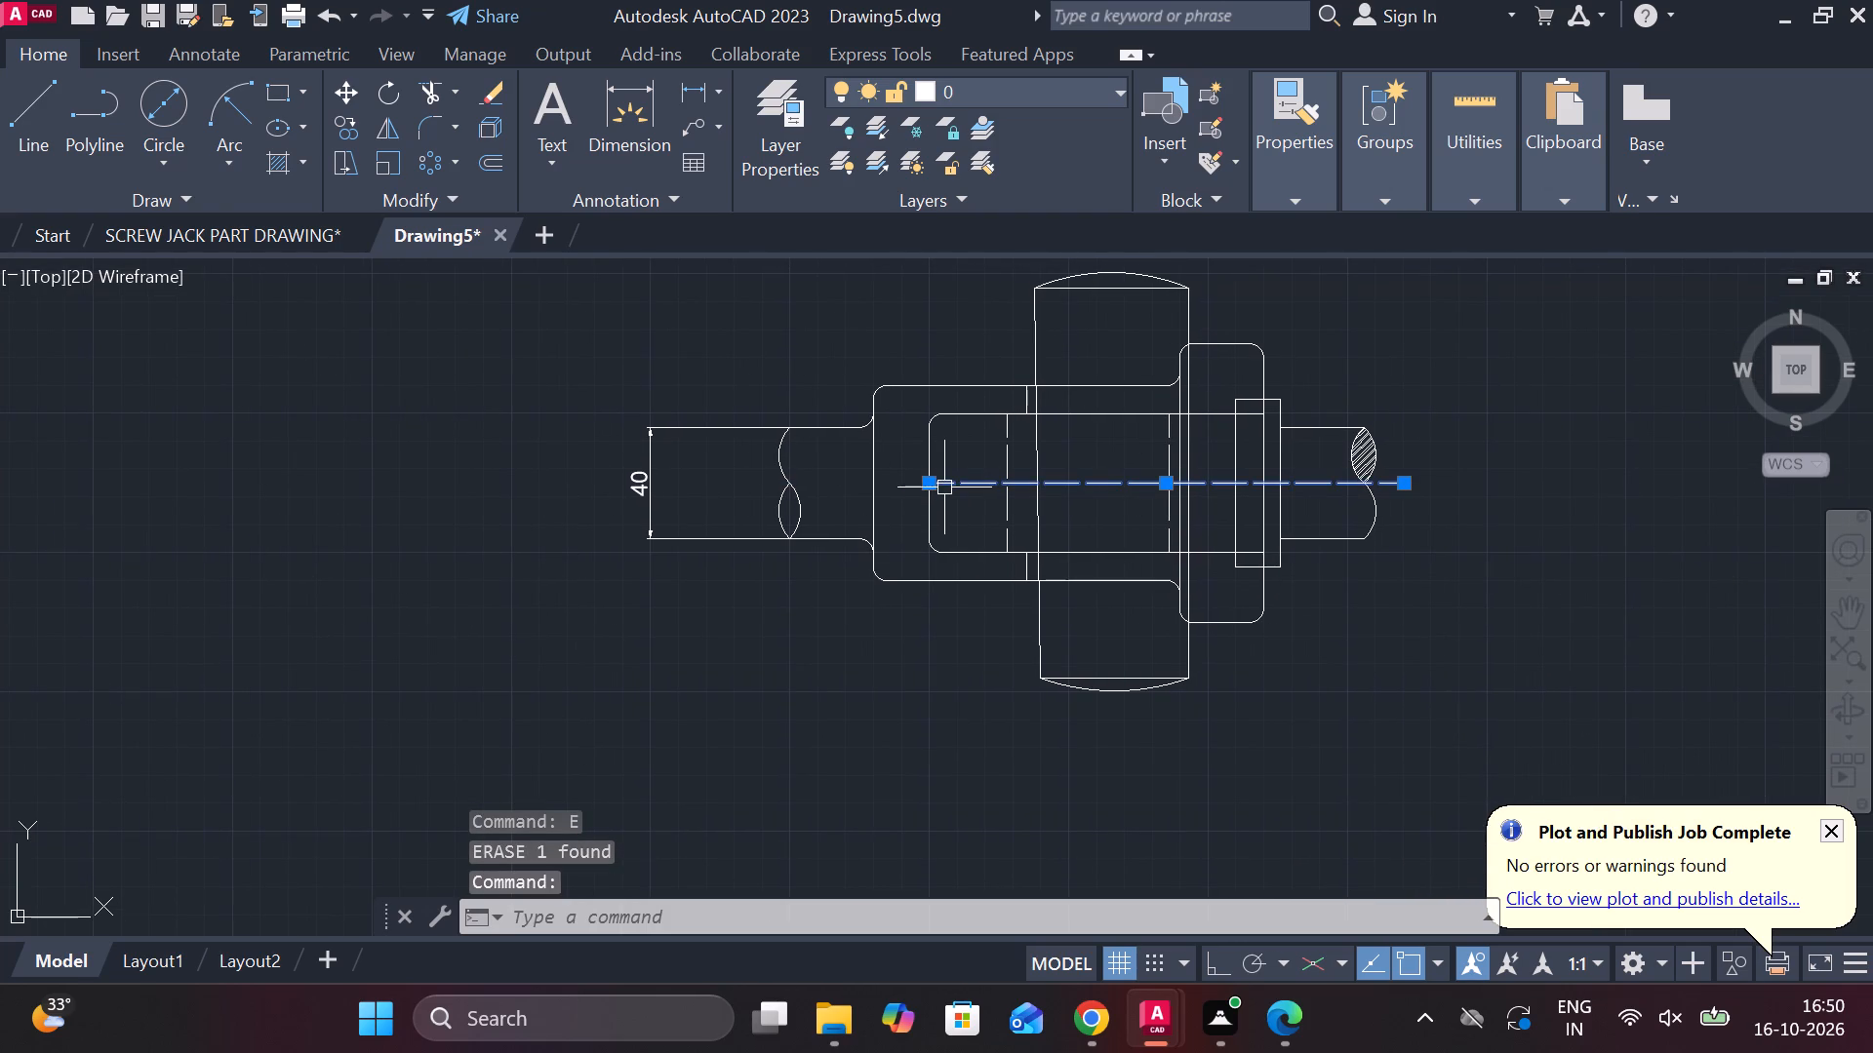
pyautogui.click(1017, 554)
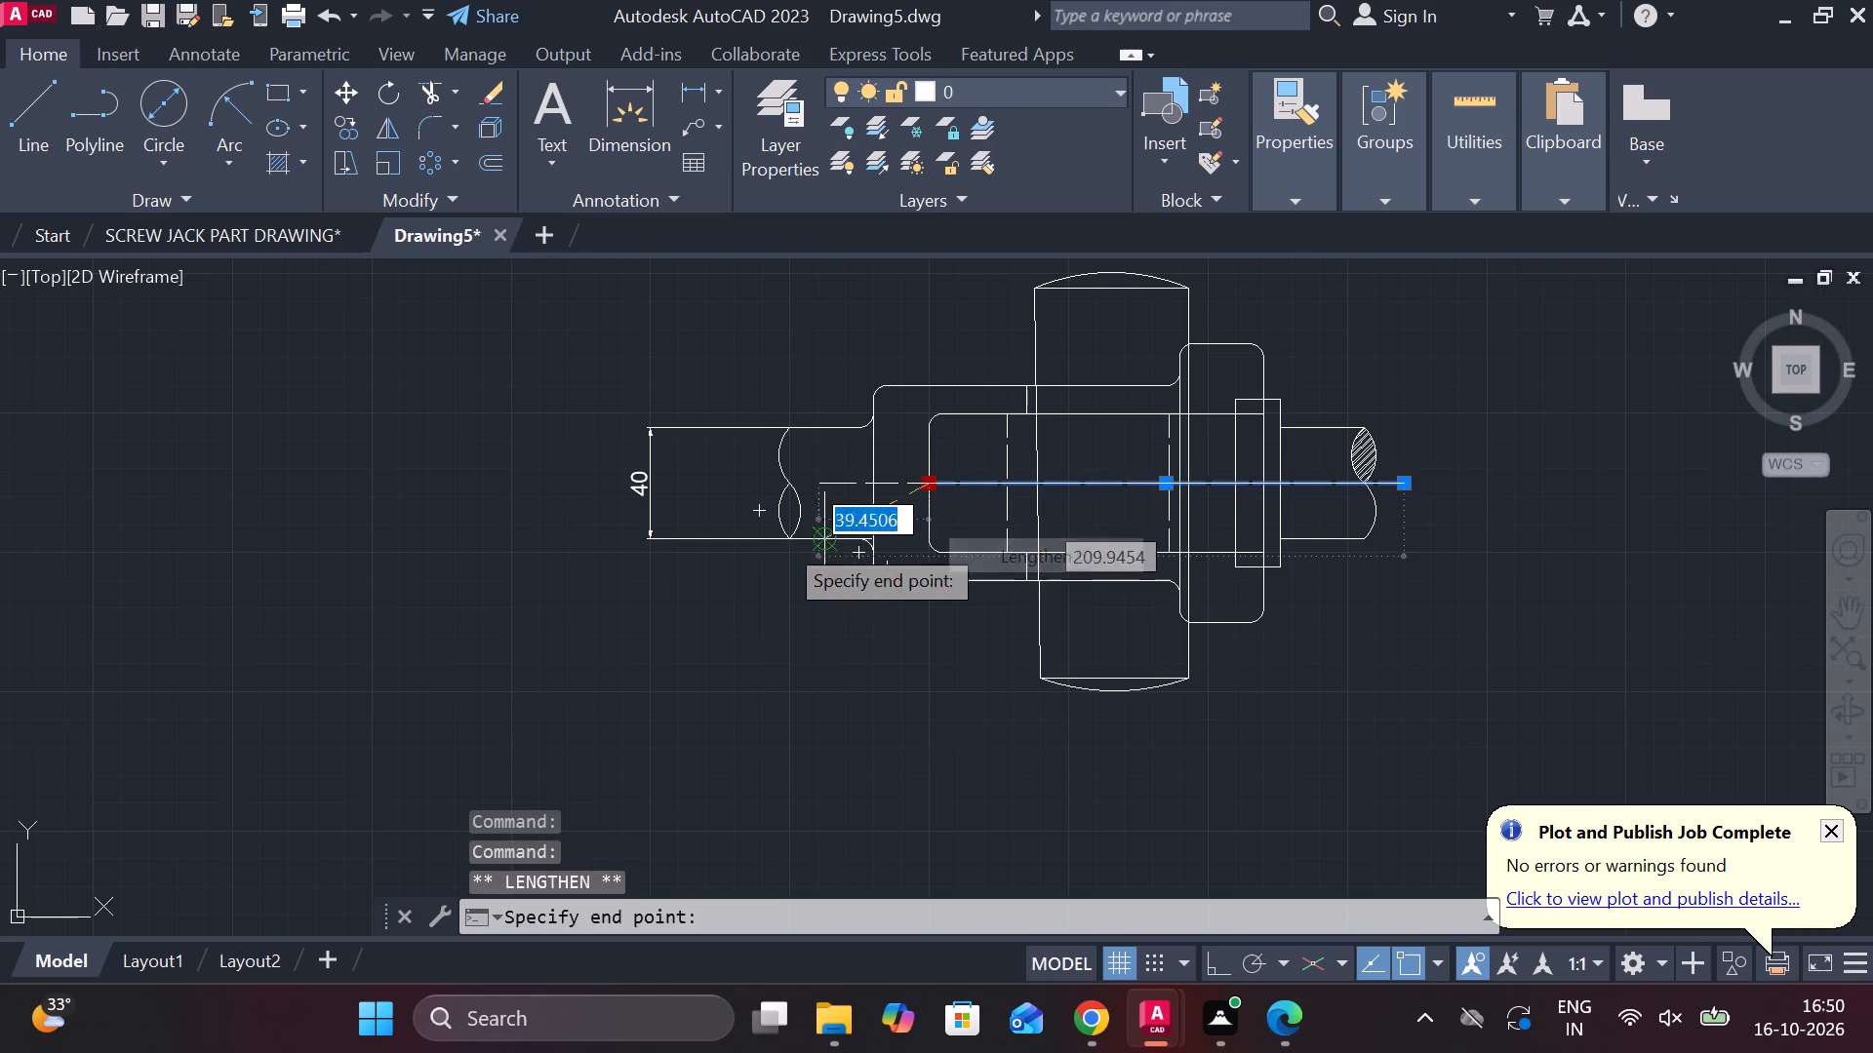
pyautogui.click(697, 533)
pyautogui.press('Escape')
# Trim away the socket's upper edge from the cotter's tapered left side to the collar, including the collar fillet.
pyautogui.scroll(-1, 1253, 684)
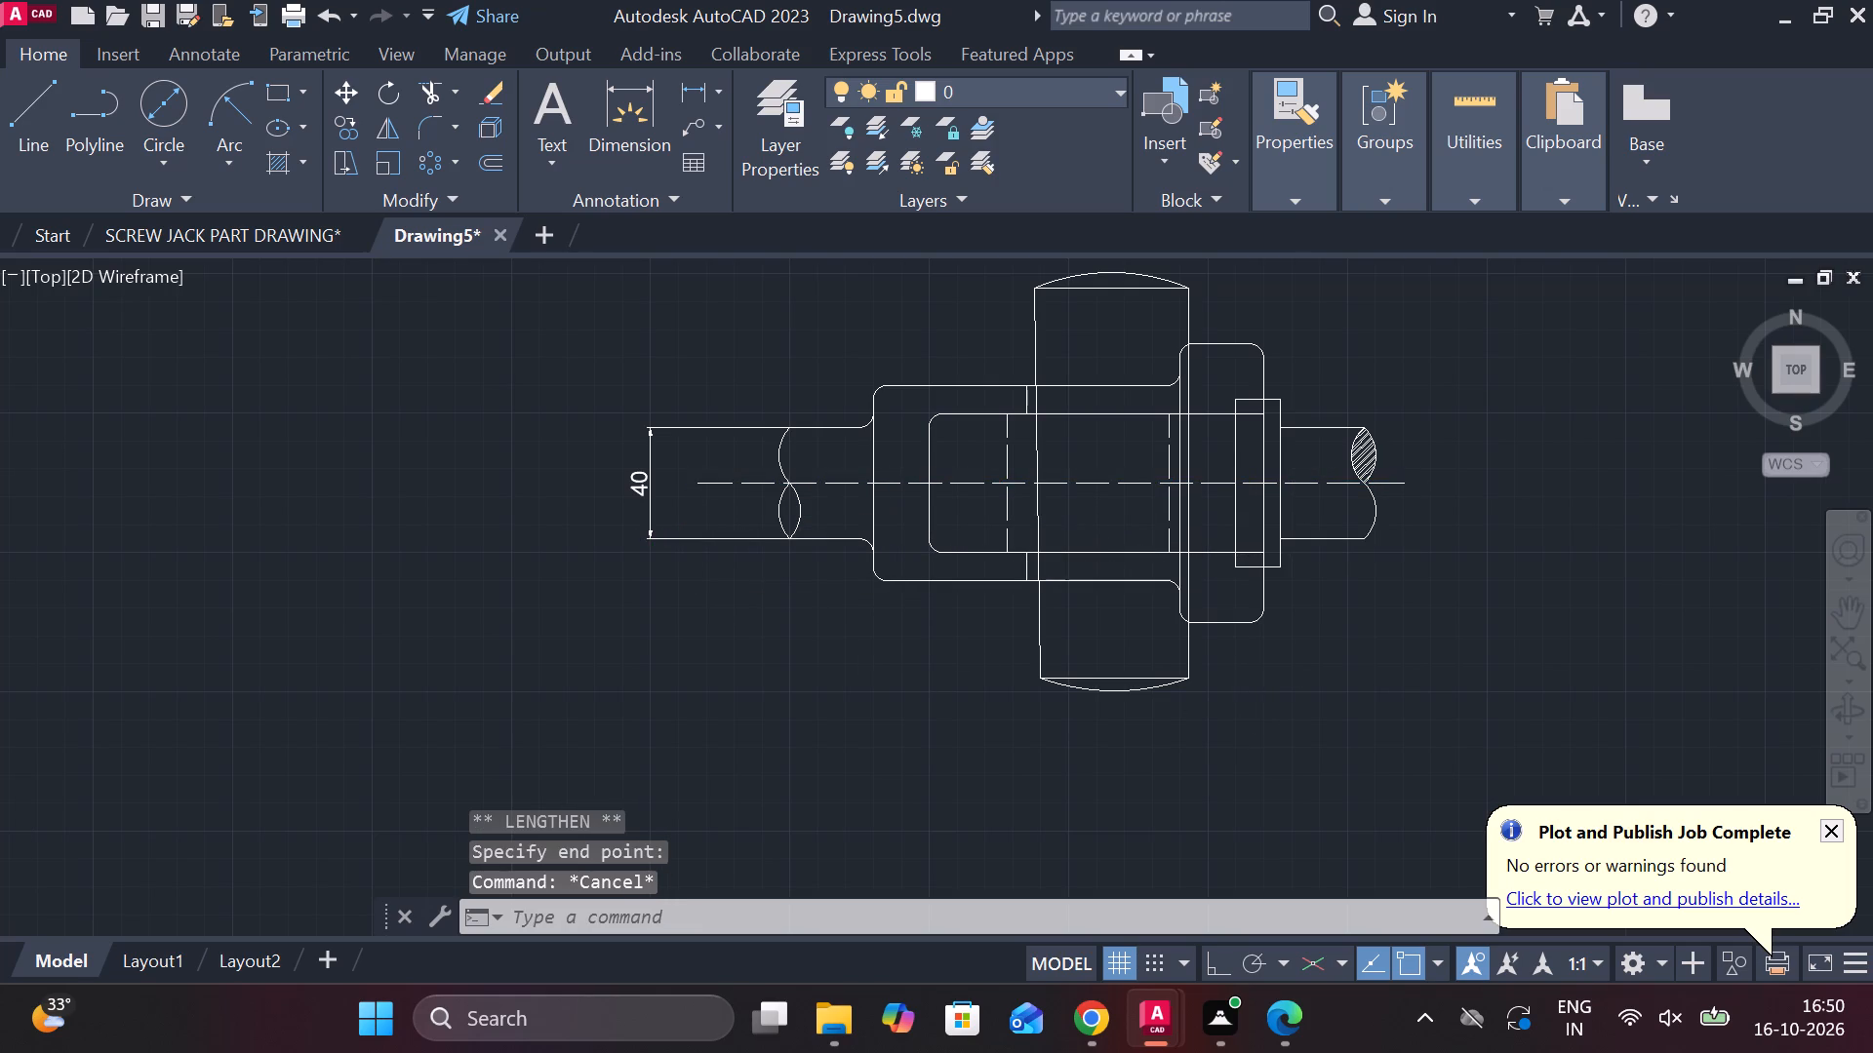
pyautogui.scroll(1, 1253, 684)
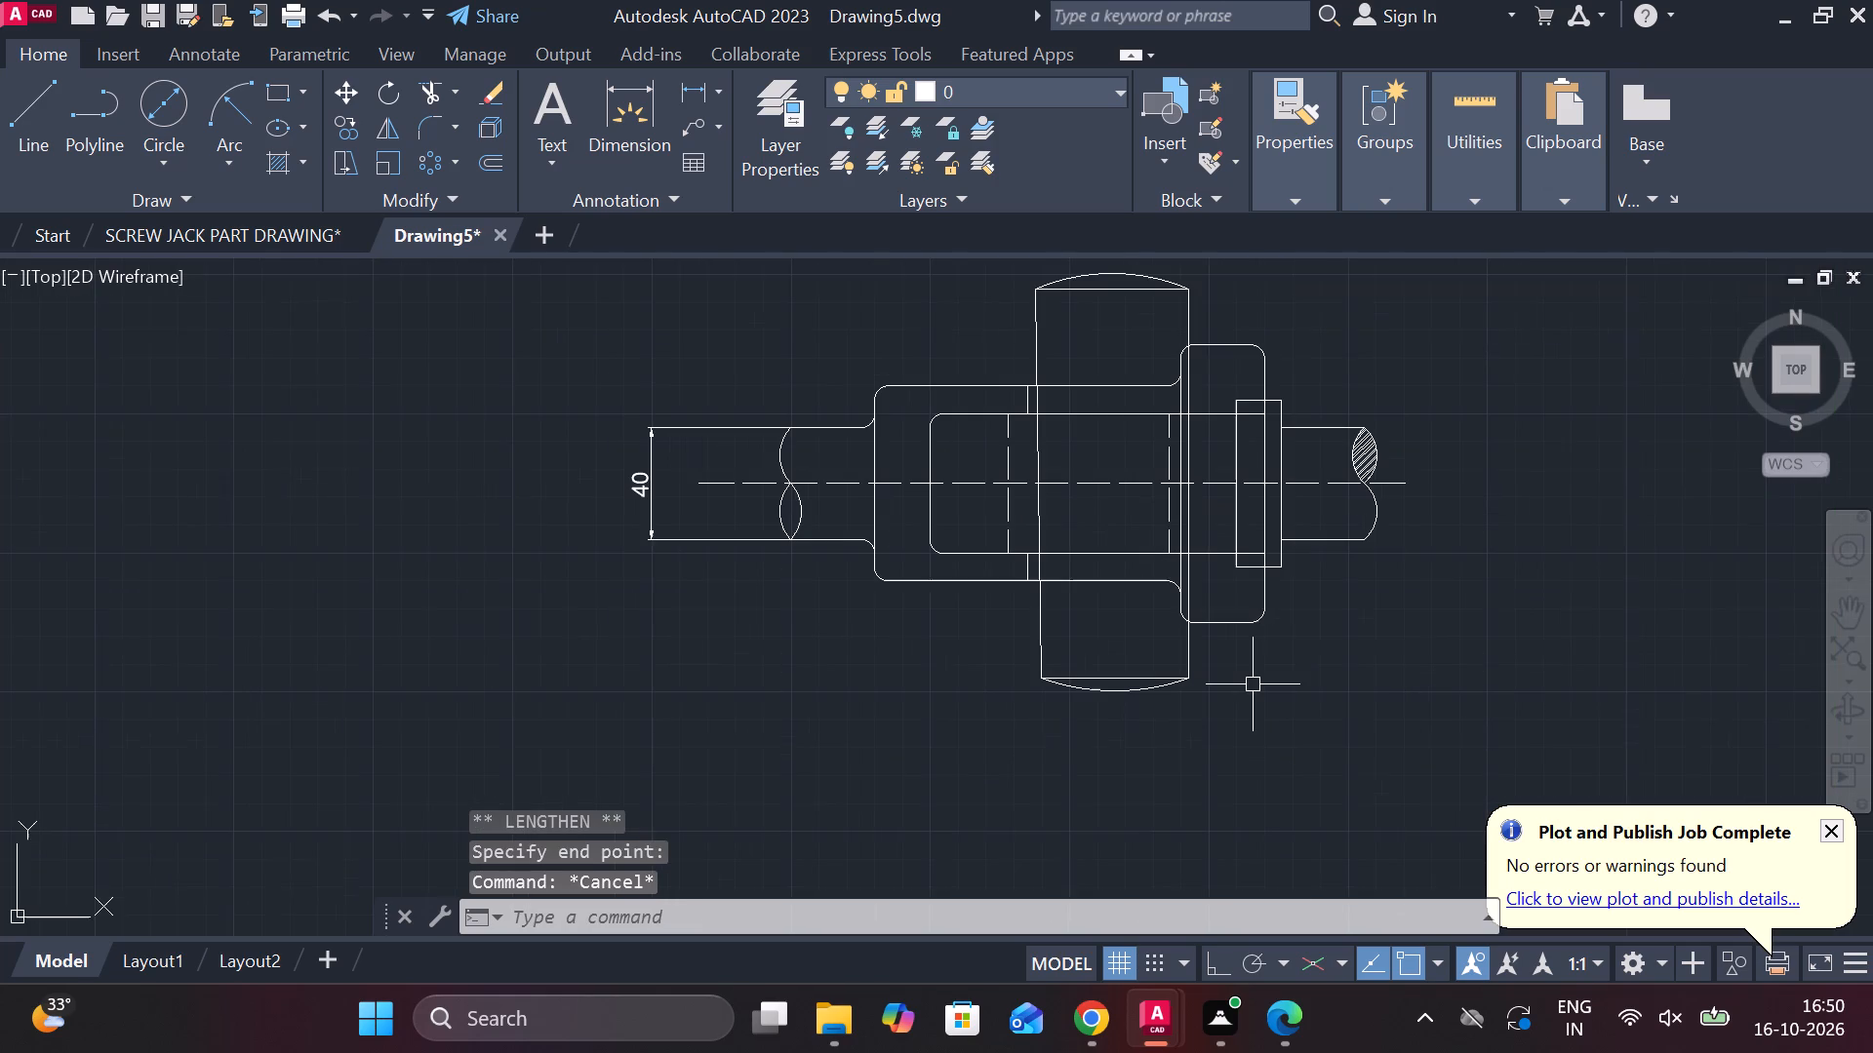
pyautogui.middleClick(1255, 672)
pyautogui.moveTo(1255, 672); pyautogui.dragTo(1222, 672, button='middle')
pyautogui.scroll(2, 1211, 672)
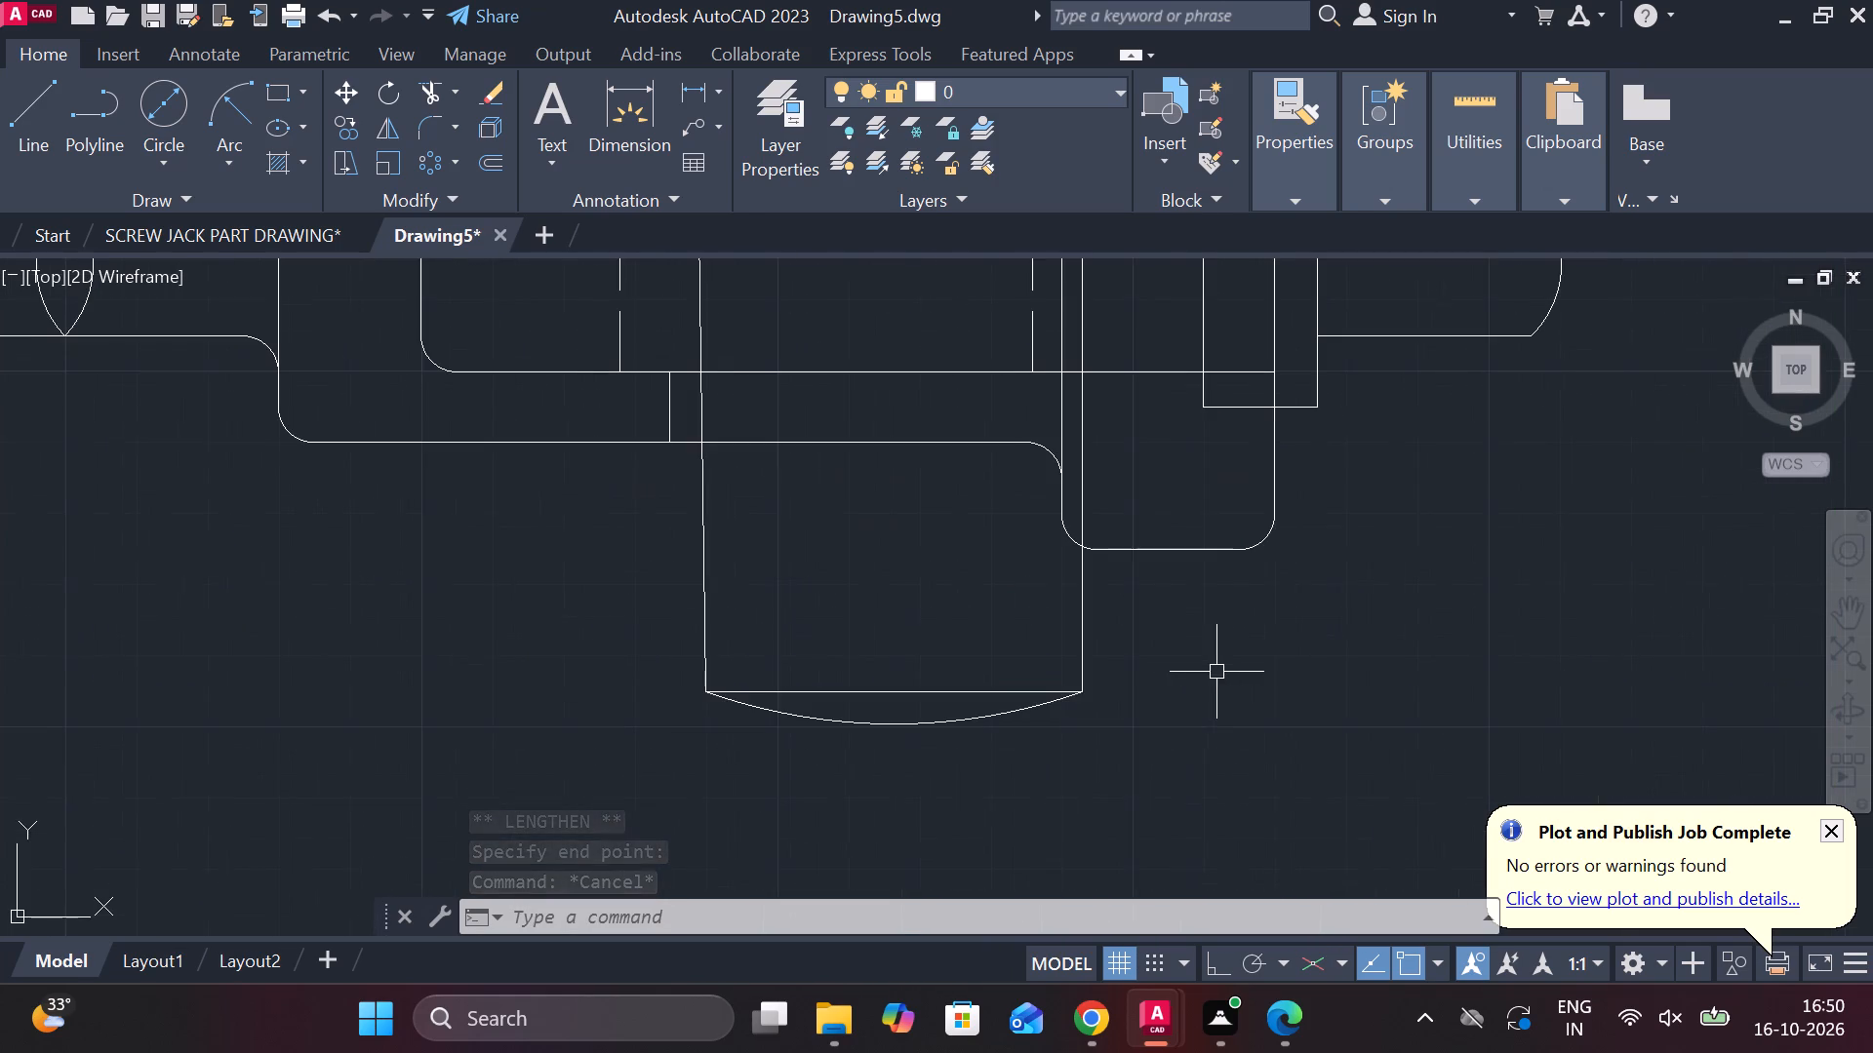
pyautogui.moveTo(1224, 672); pyautogui.dragTo(1244, 759, button='middle')
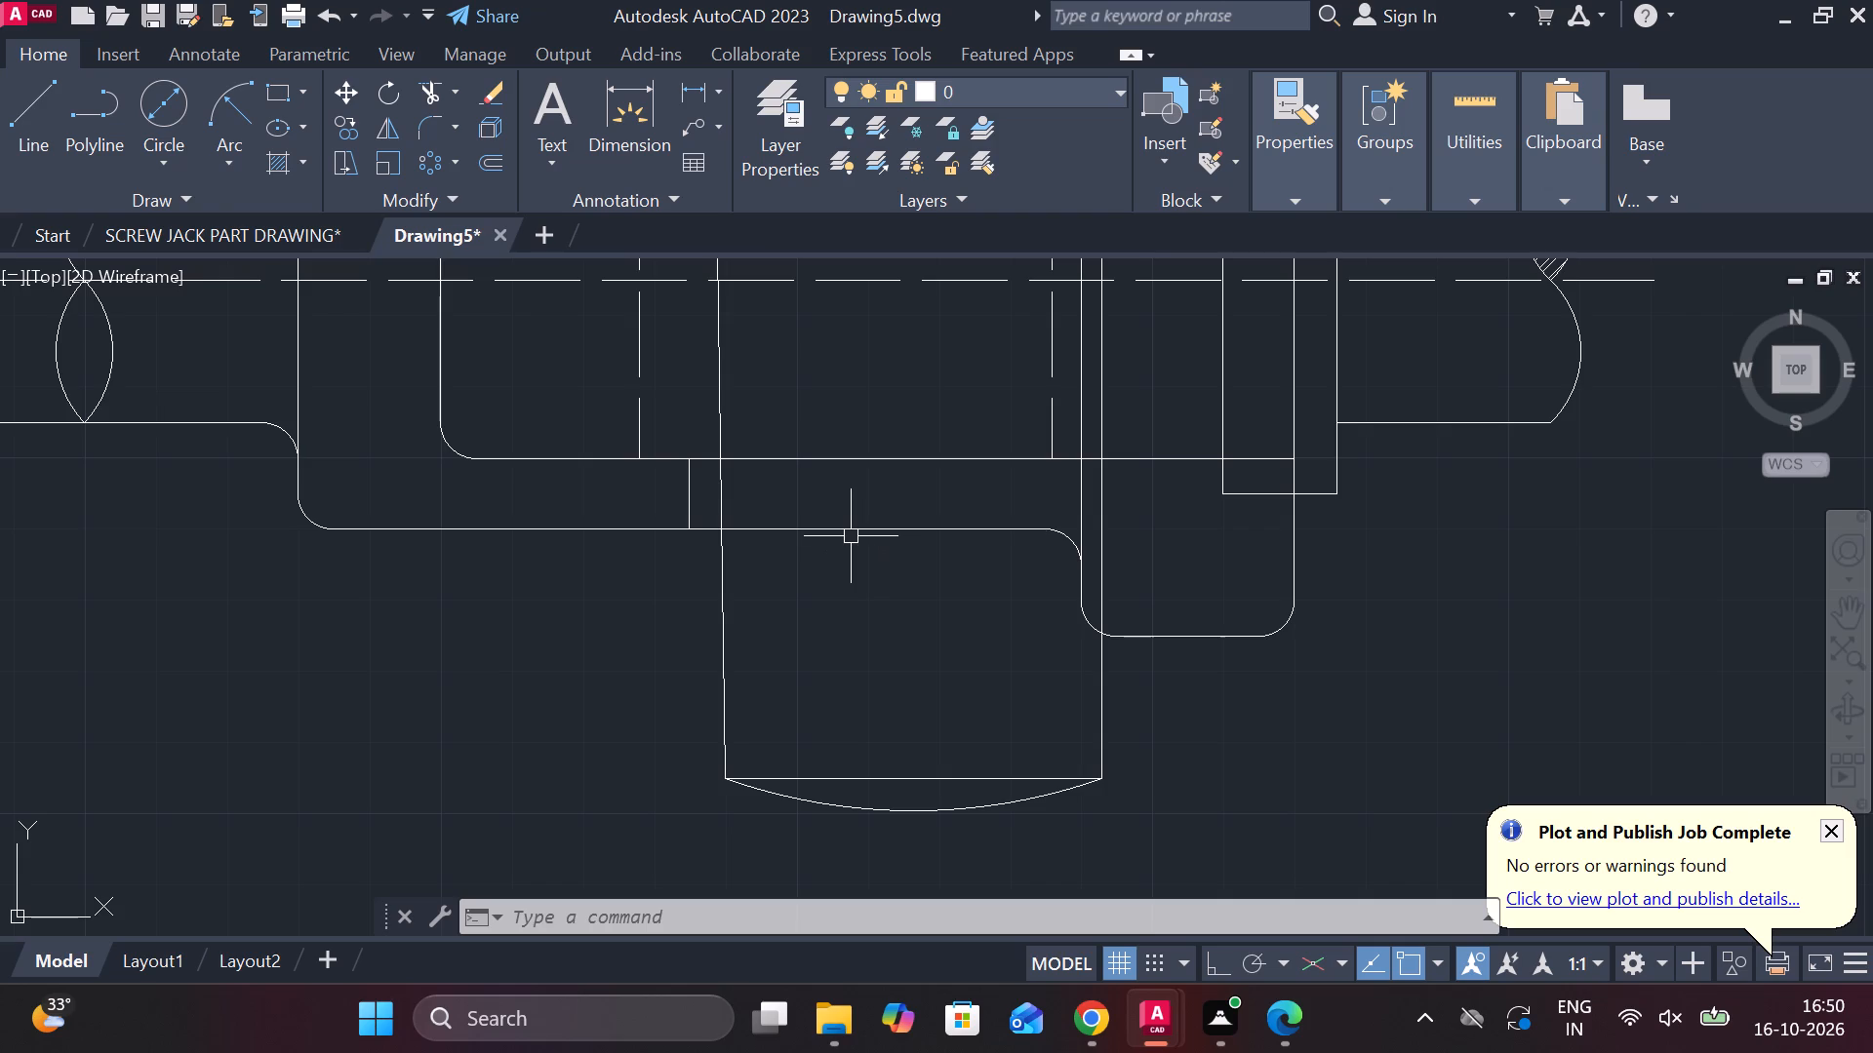
pyautogui.scroll(-2, 849, 541)
pyautogui.moveTo(862, 551); pyautogui.dragTo(891, 659, button='middle')
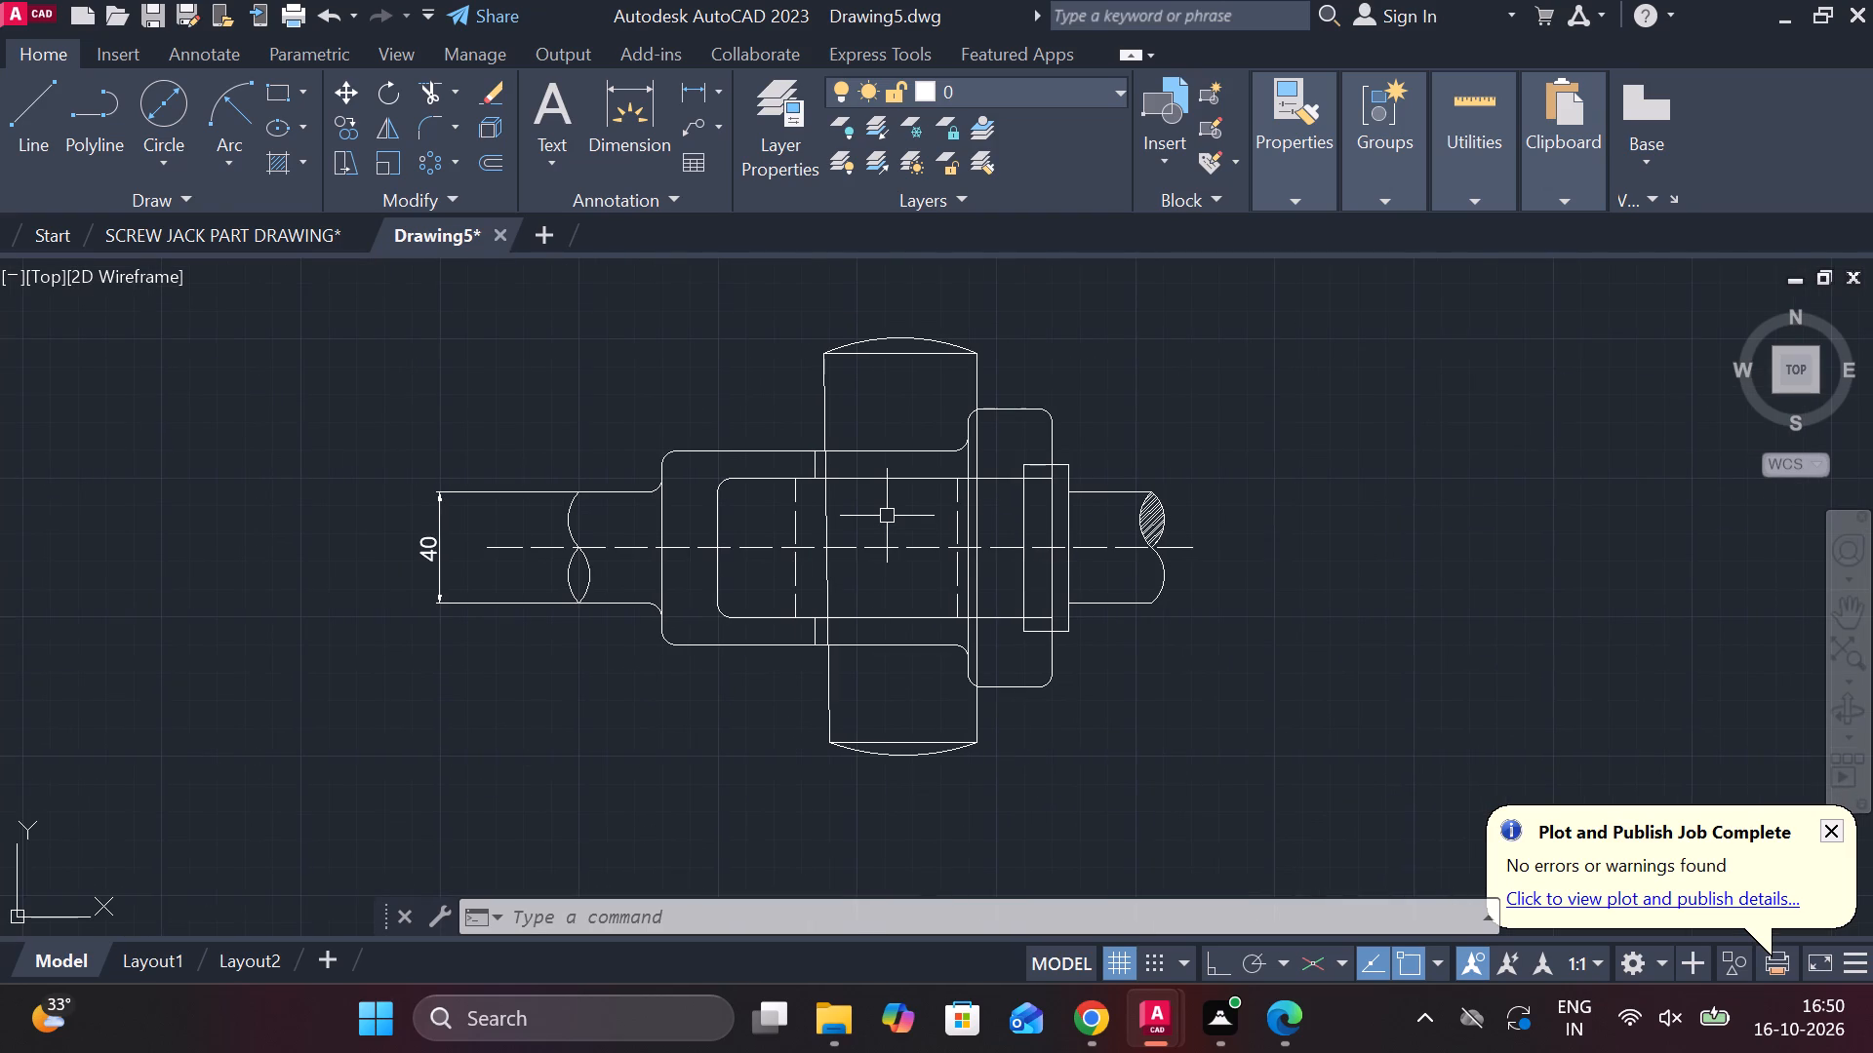
pyautogui.scroll(1, 888, 513)
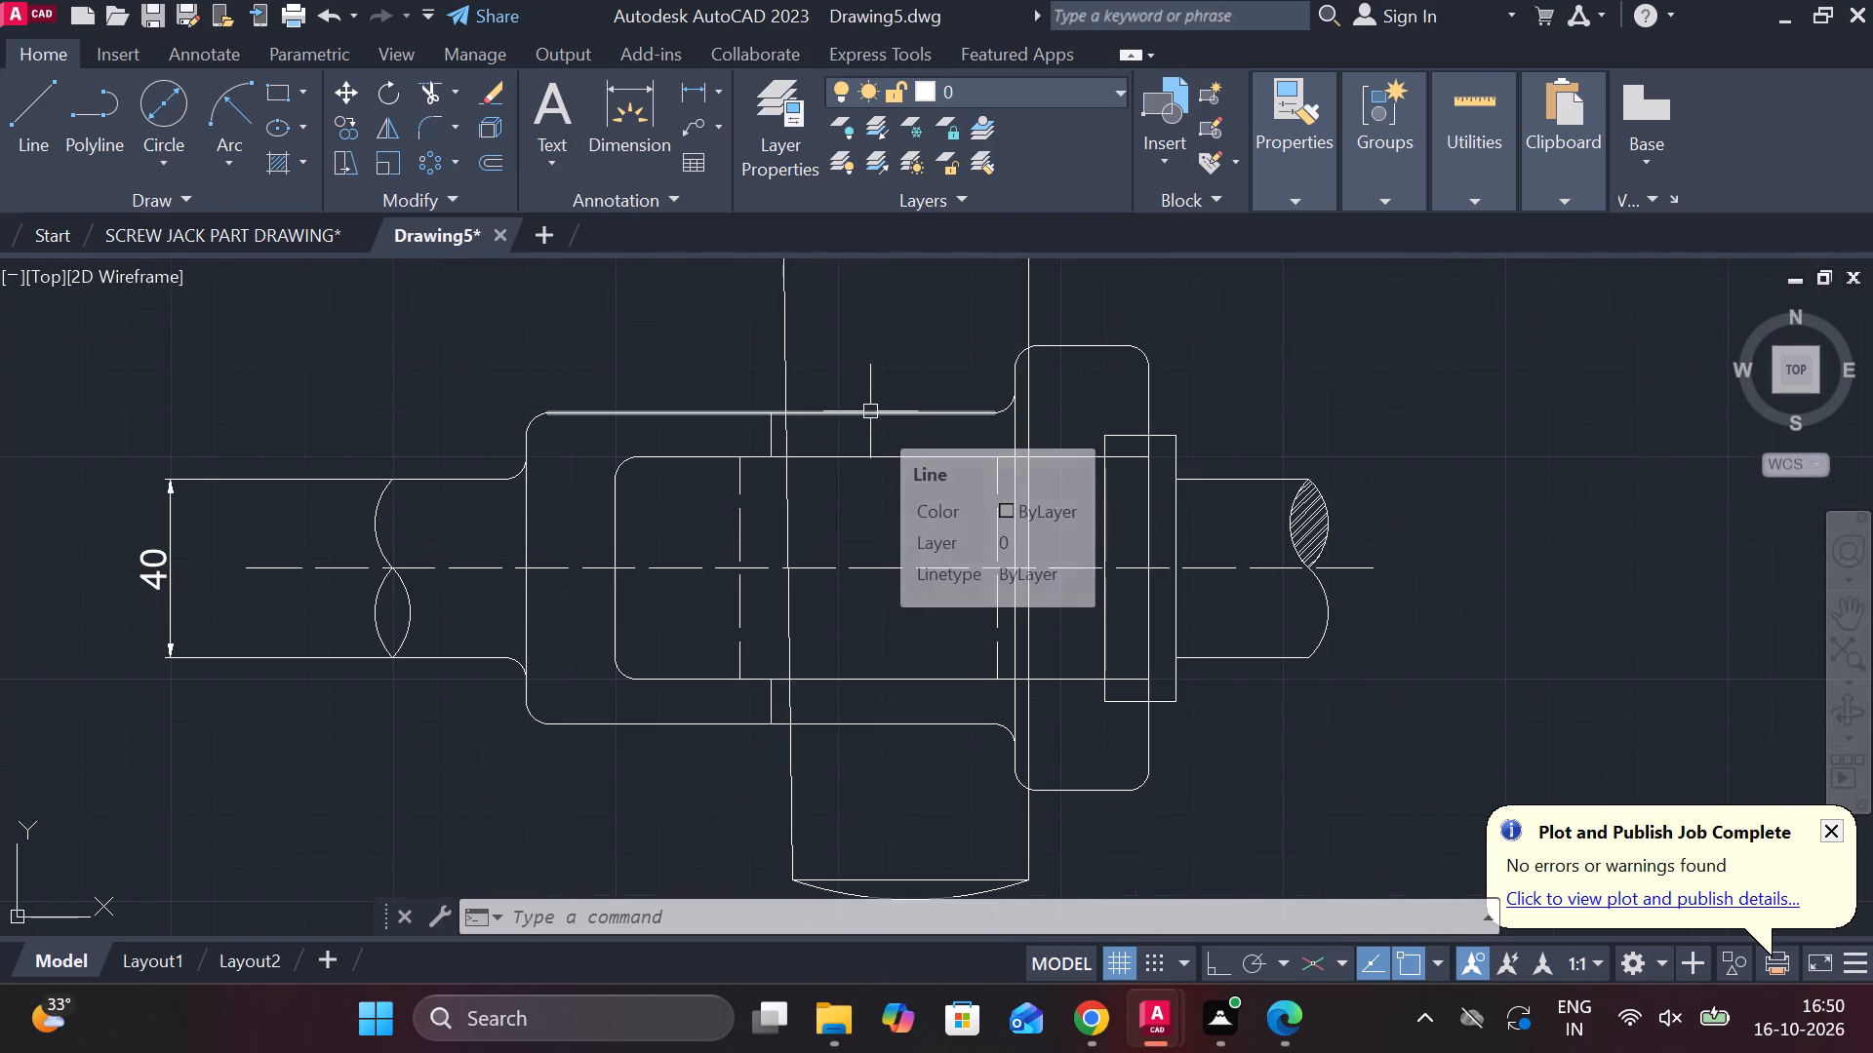
pyautogui.click(870, 411)
pyautogui.press('Escape')
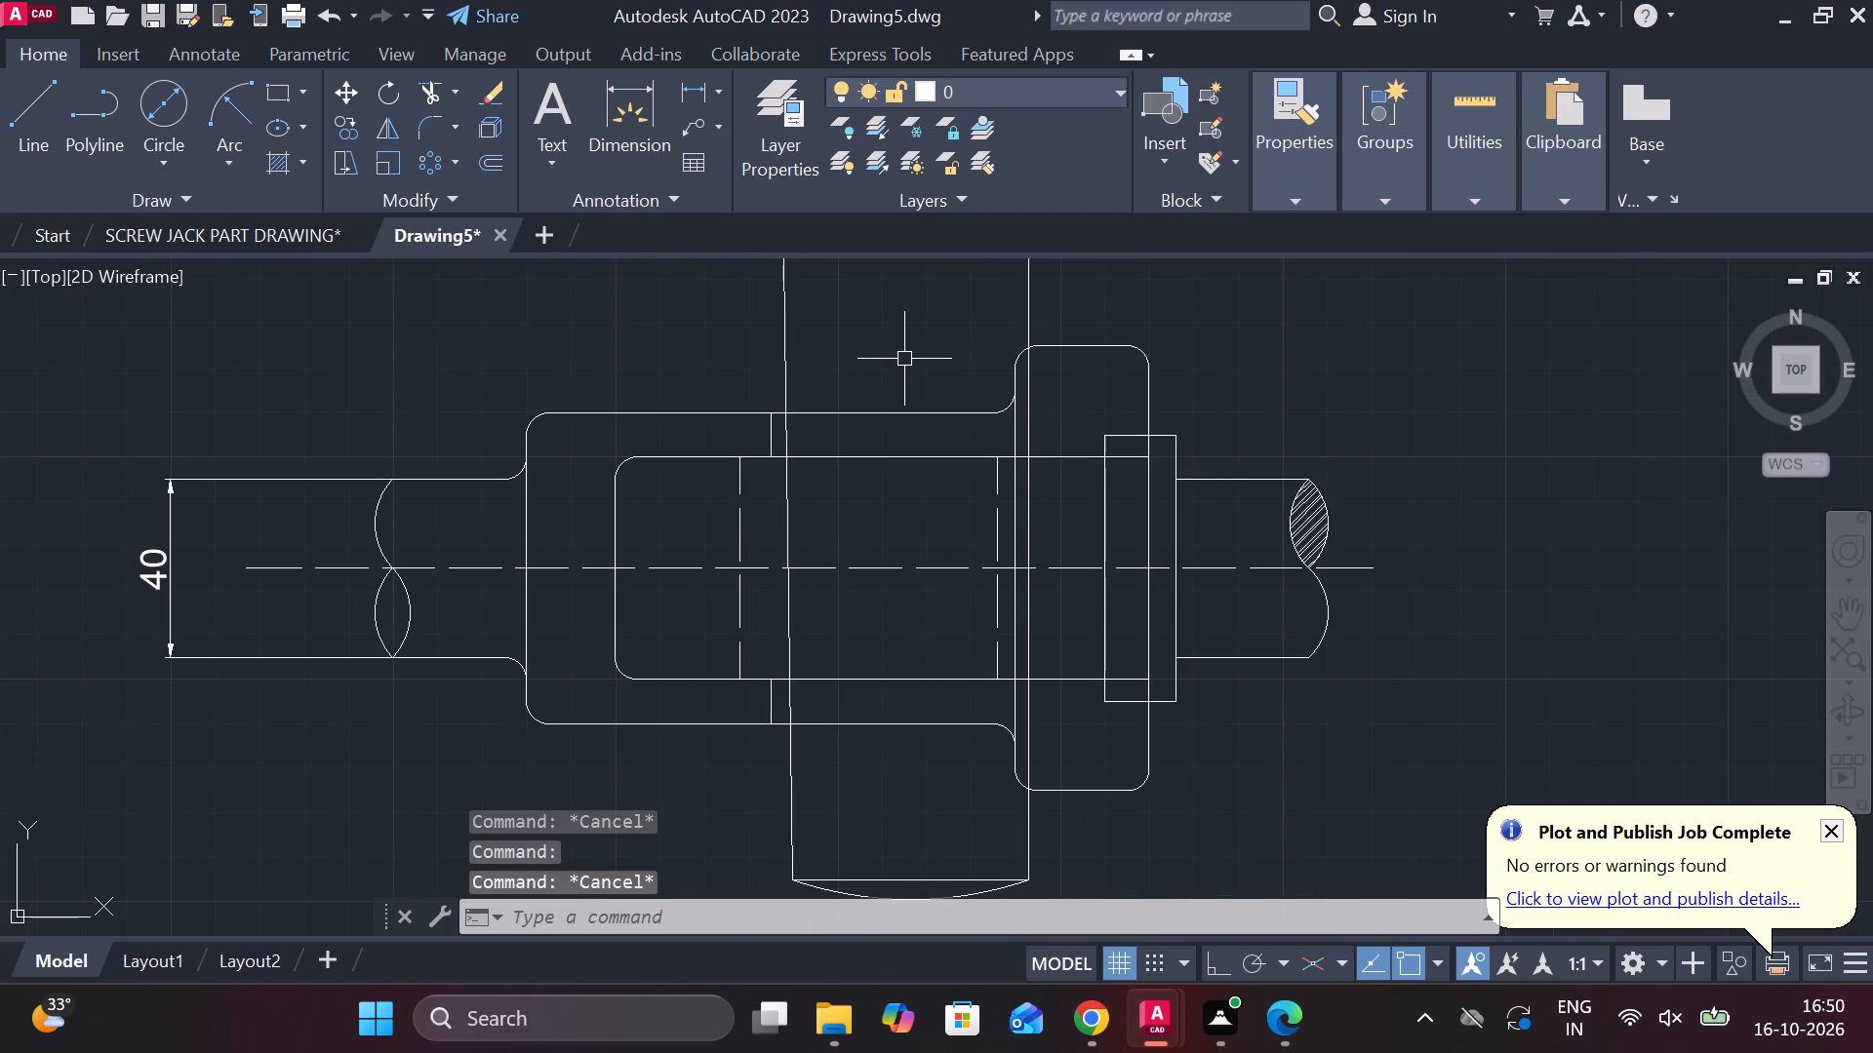
pyautogui.write('TR')
pyautogui.press('space')
pyautogui.moveTo(904, 359); pyautogui.dragTo(897, 398)
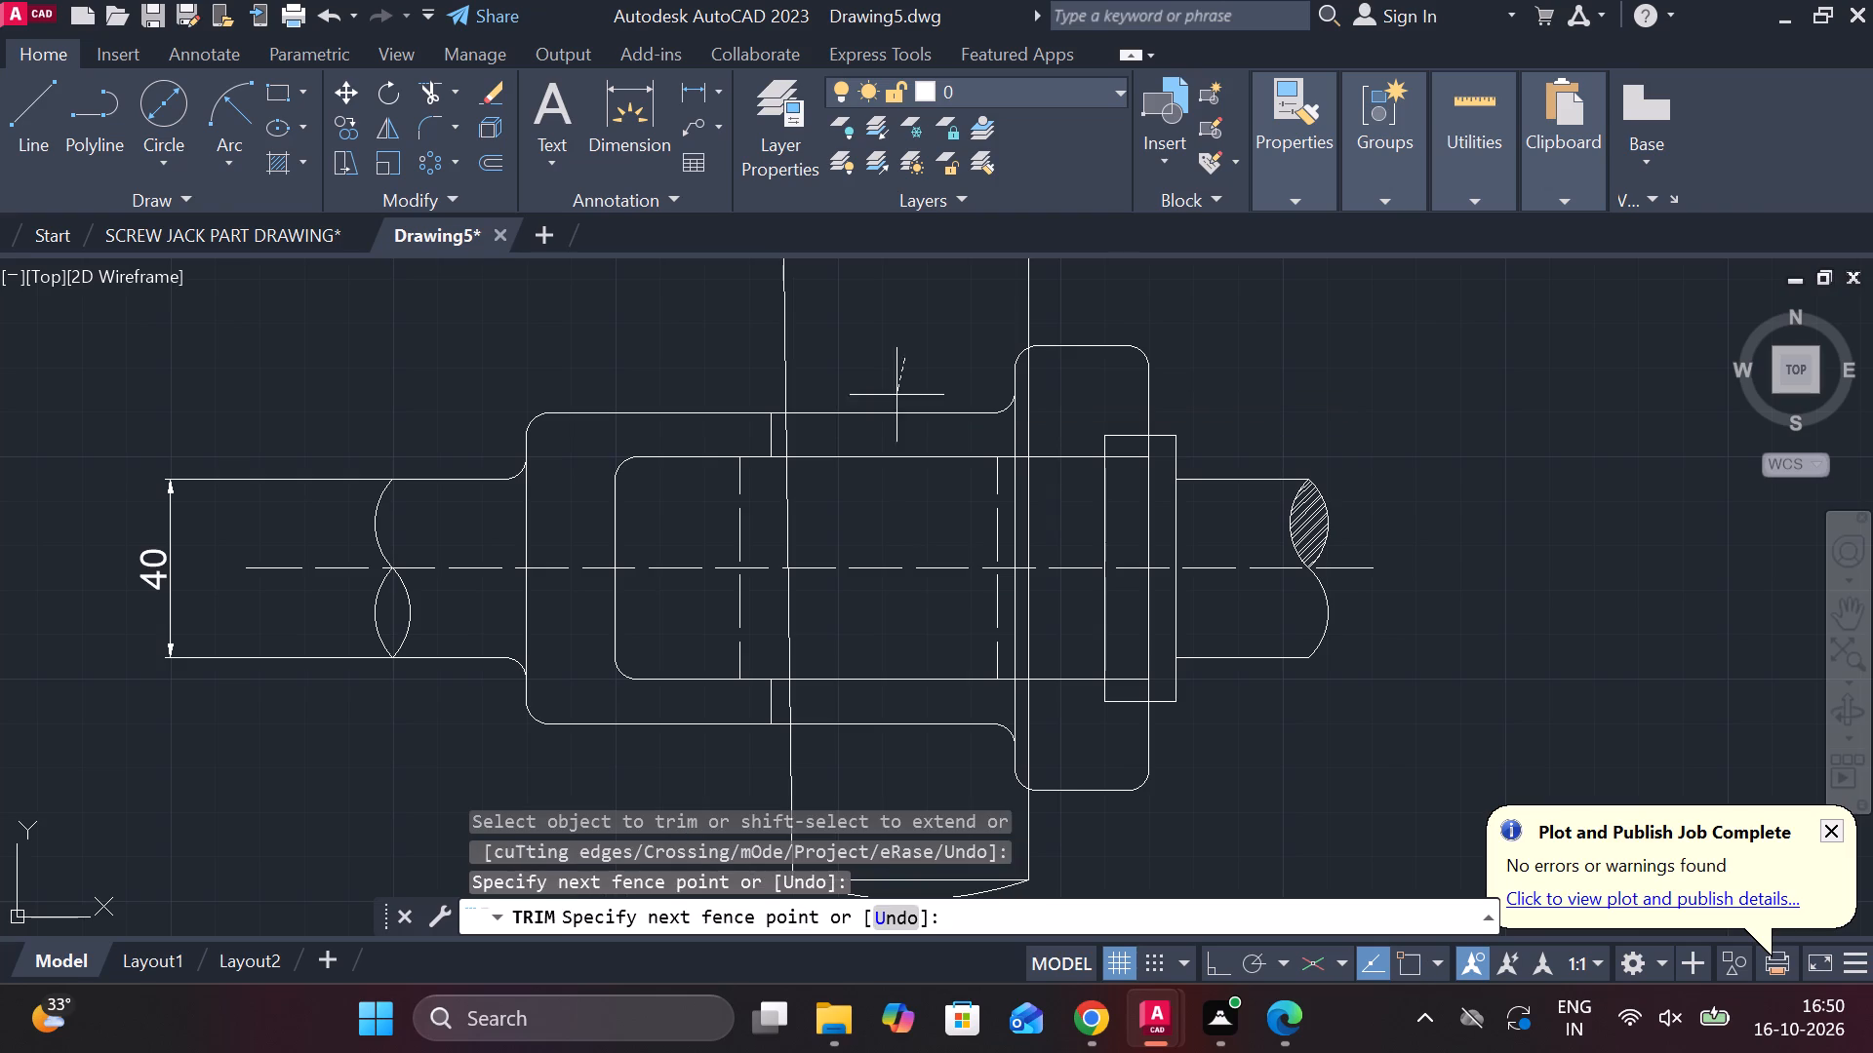
pyautogui.moveTo(897, 398); pyautogui.dragTo(917, 433)
pyautogui.moveTo(917, 433); pyautogui.dragTo(918, 433)
pyautogui.scroll(2, 993, 394)
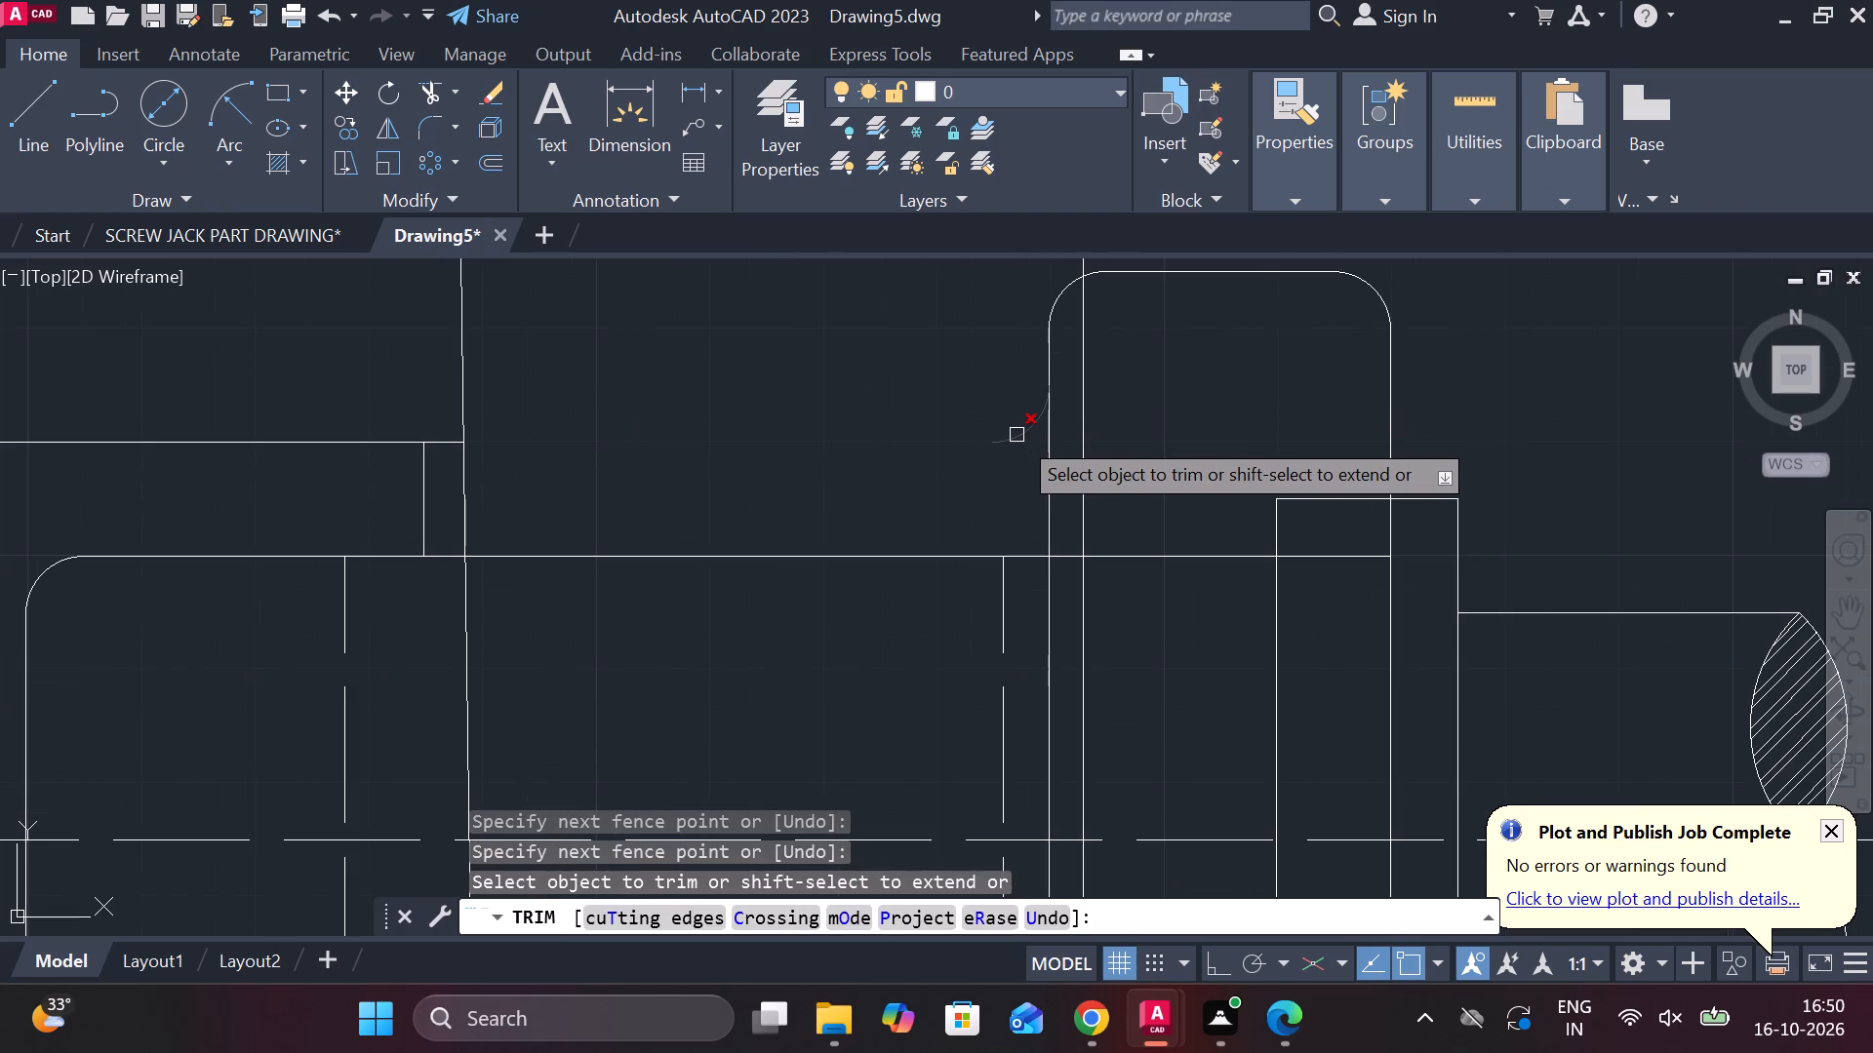
pyautogui.click(1016, 435)
# Trim the spigot's continuous upper and lower edges across the cotter, and the socket's lower edge with its collar fillet.
pyautogui.scroll(-1, 1009, 435)
pyautogui.moveTo(911, 710); pyautogui.dragTo(922, 485, button='middle')
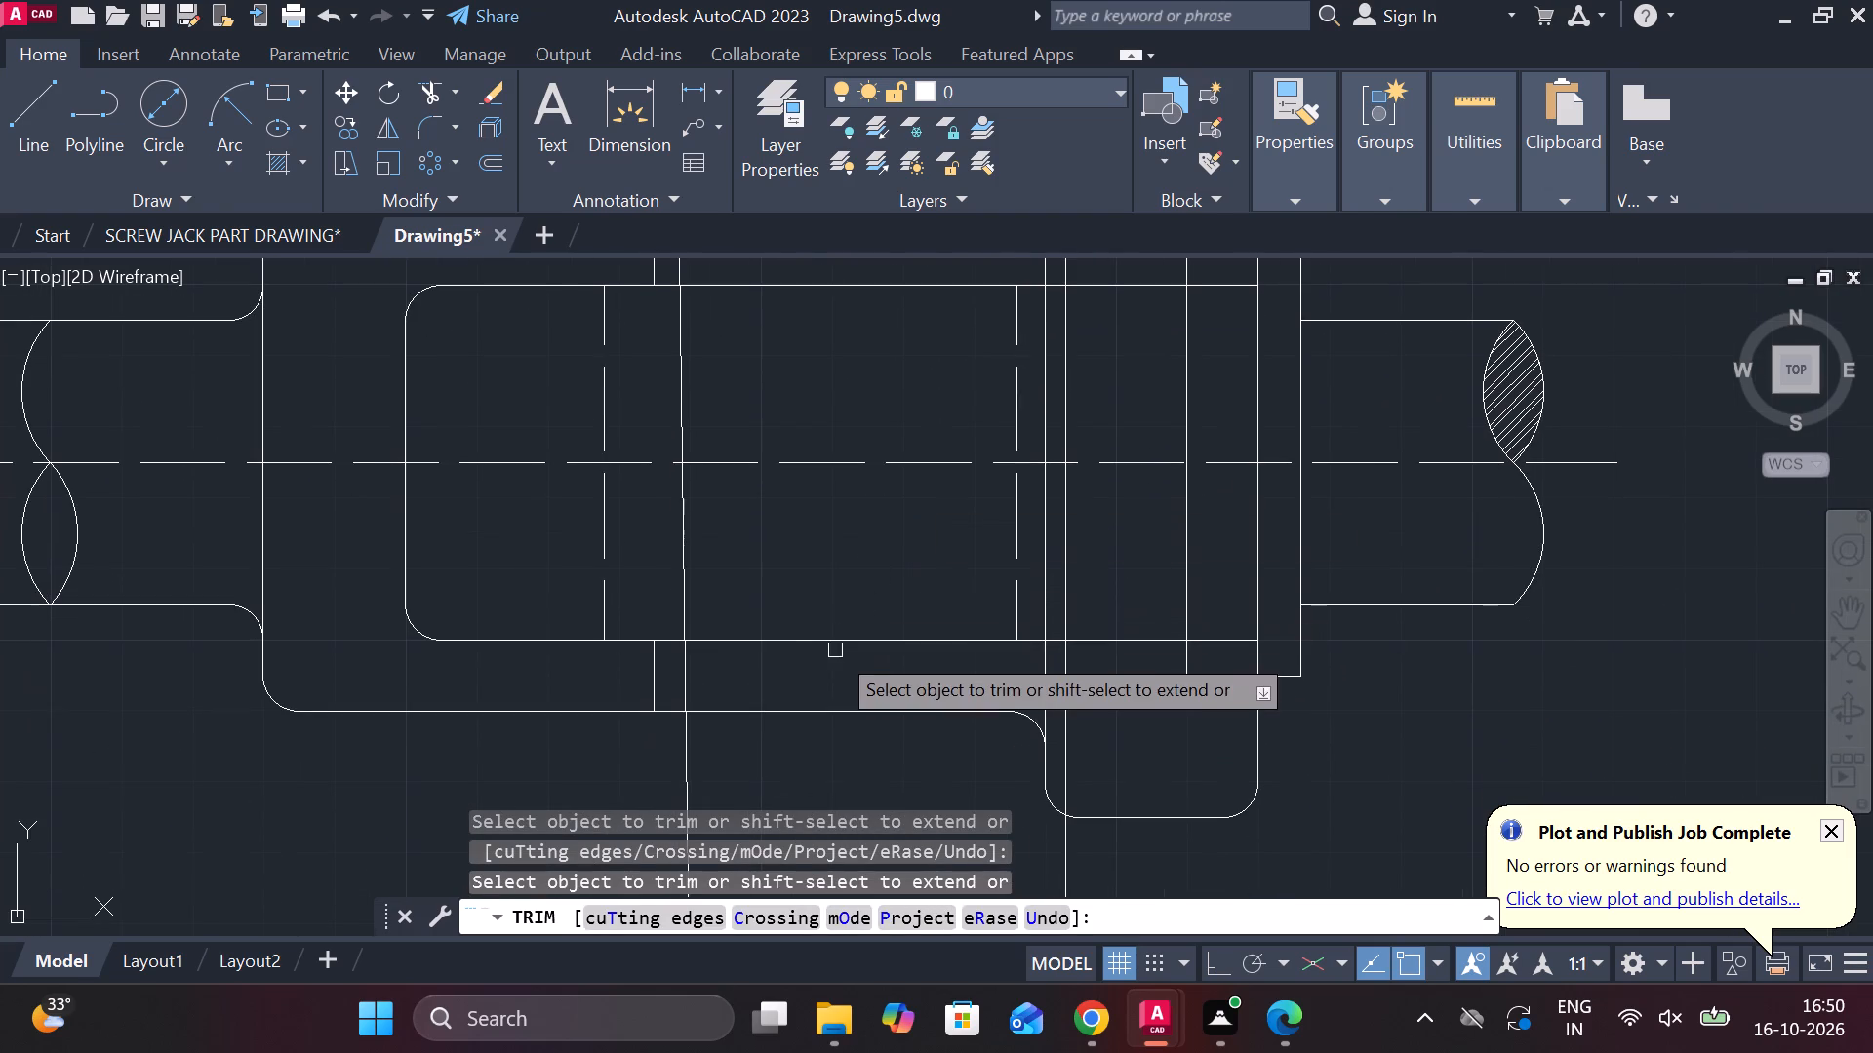
pyautogui.click(755, 644)
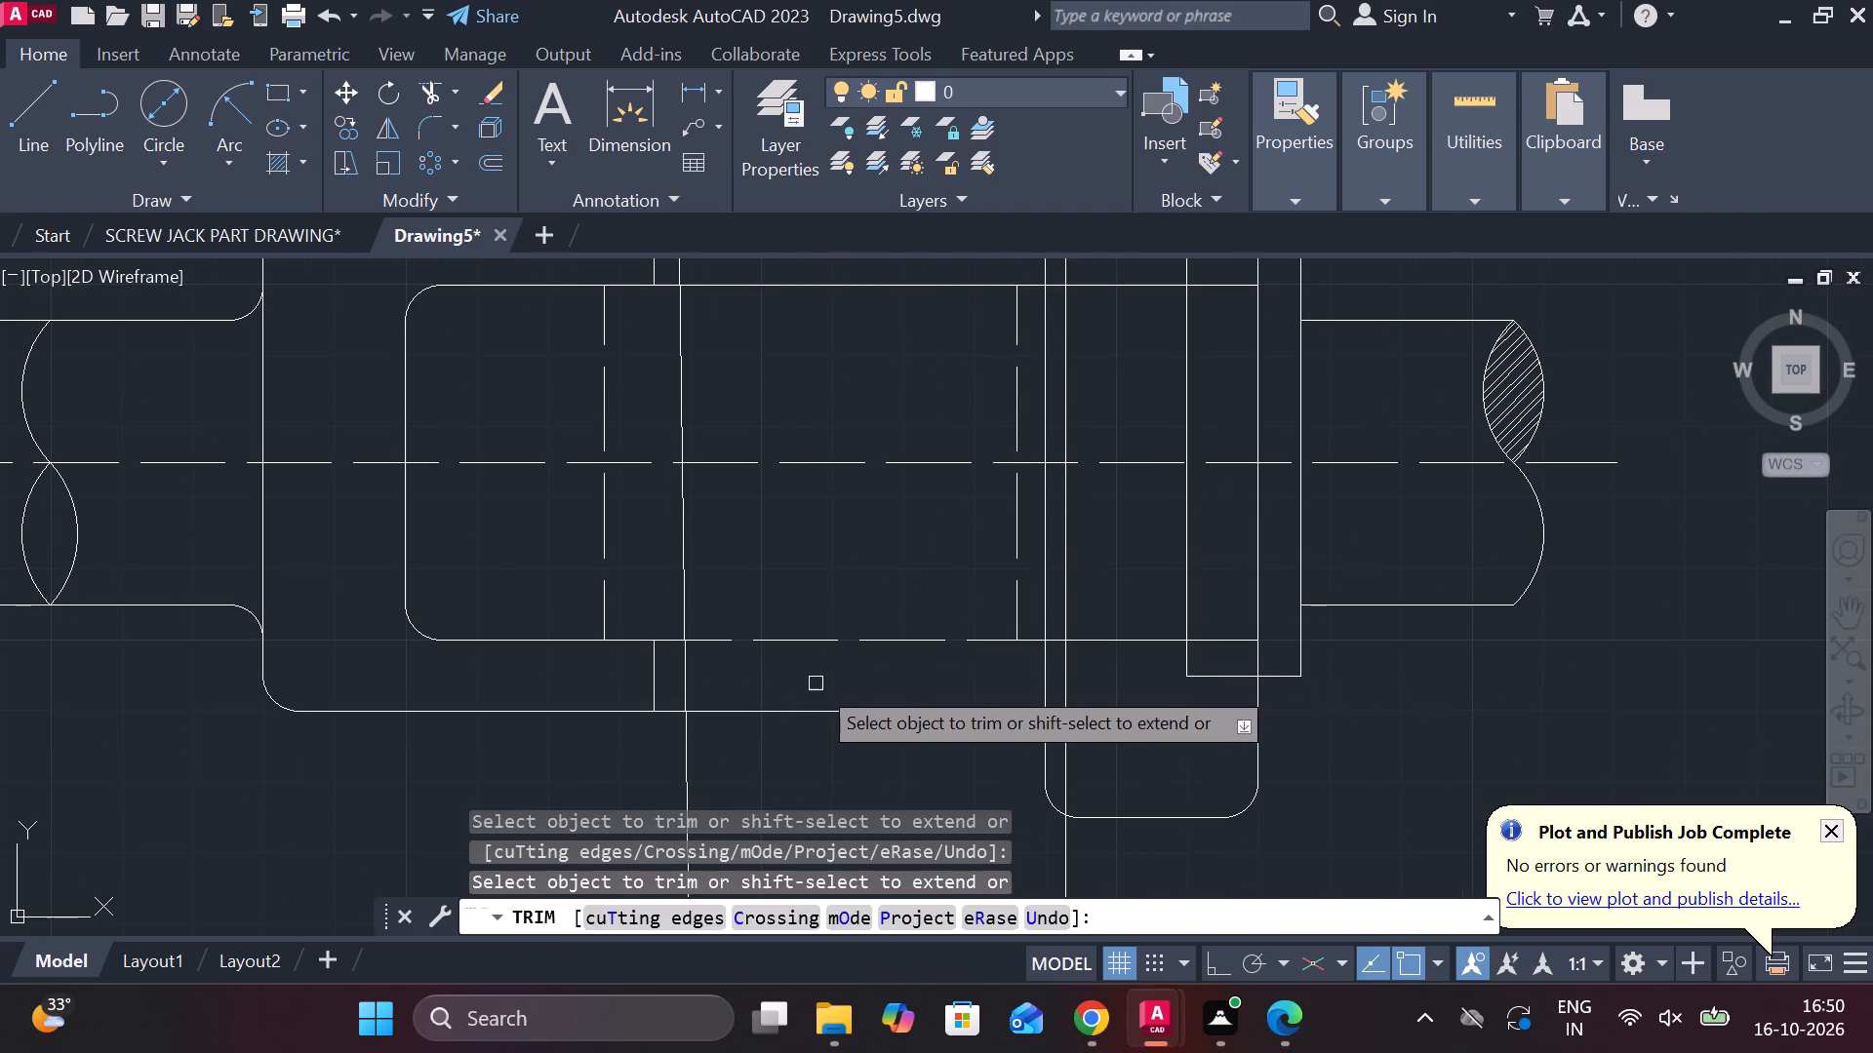
pyautogui.scroll(-1, 822, 734)
pyautogui.moveTo(822, 734); pyautogui.dragTo(837, 698, button='middle')
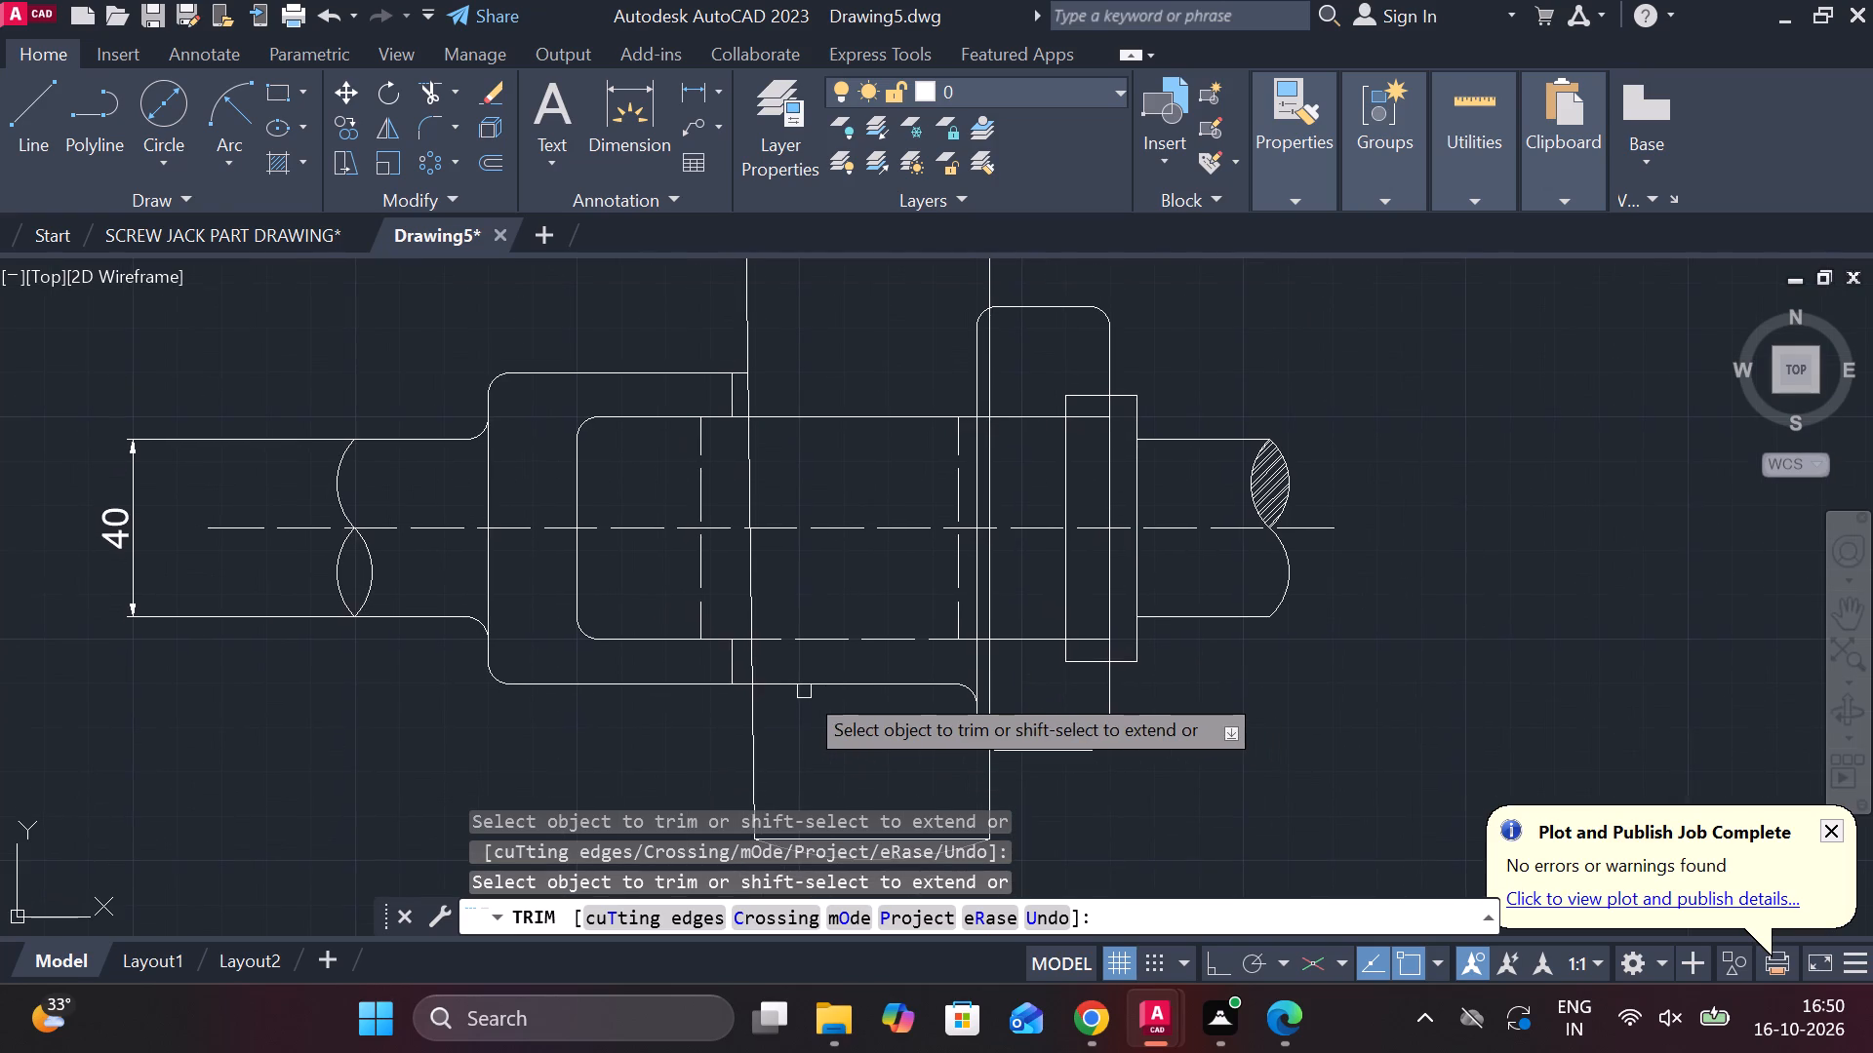
pyautogui.click(801, 688)
pyautogui.click(955, 684)
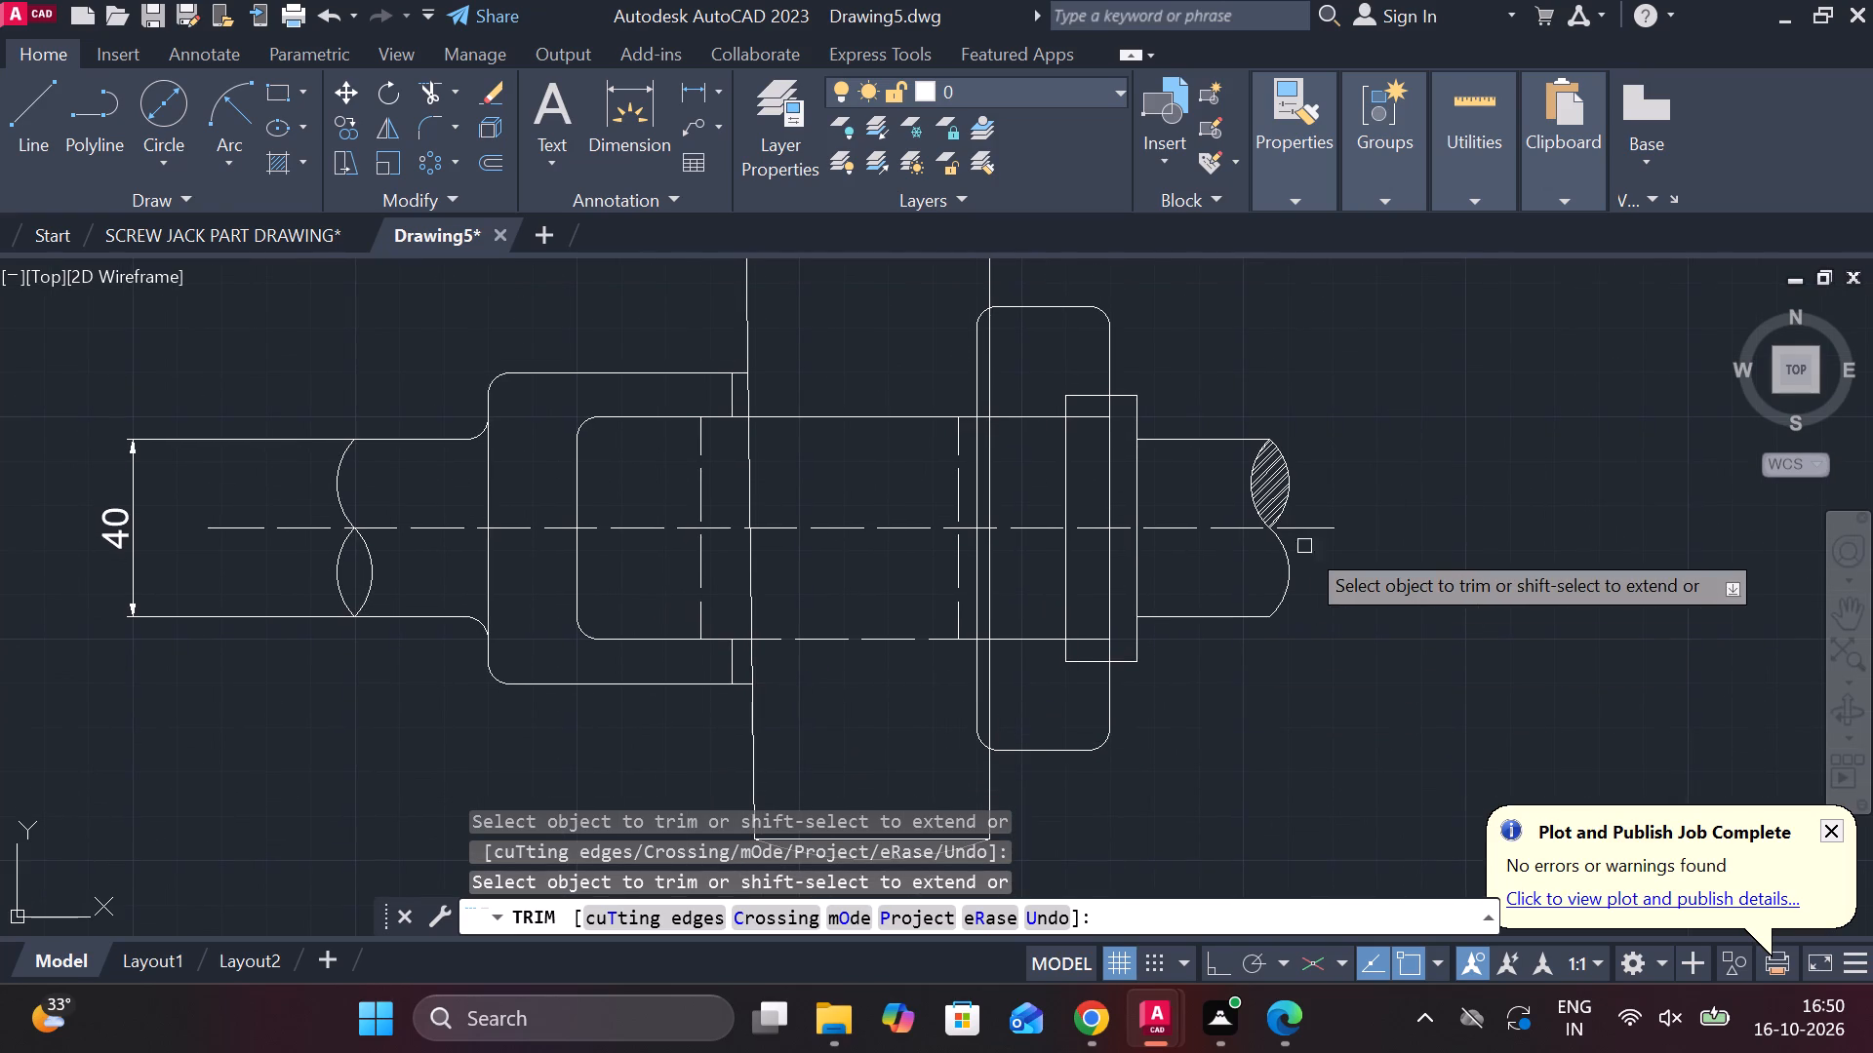
pyautogui.click(897, 421)
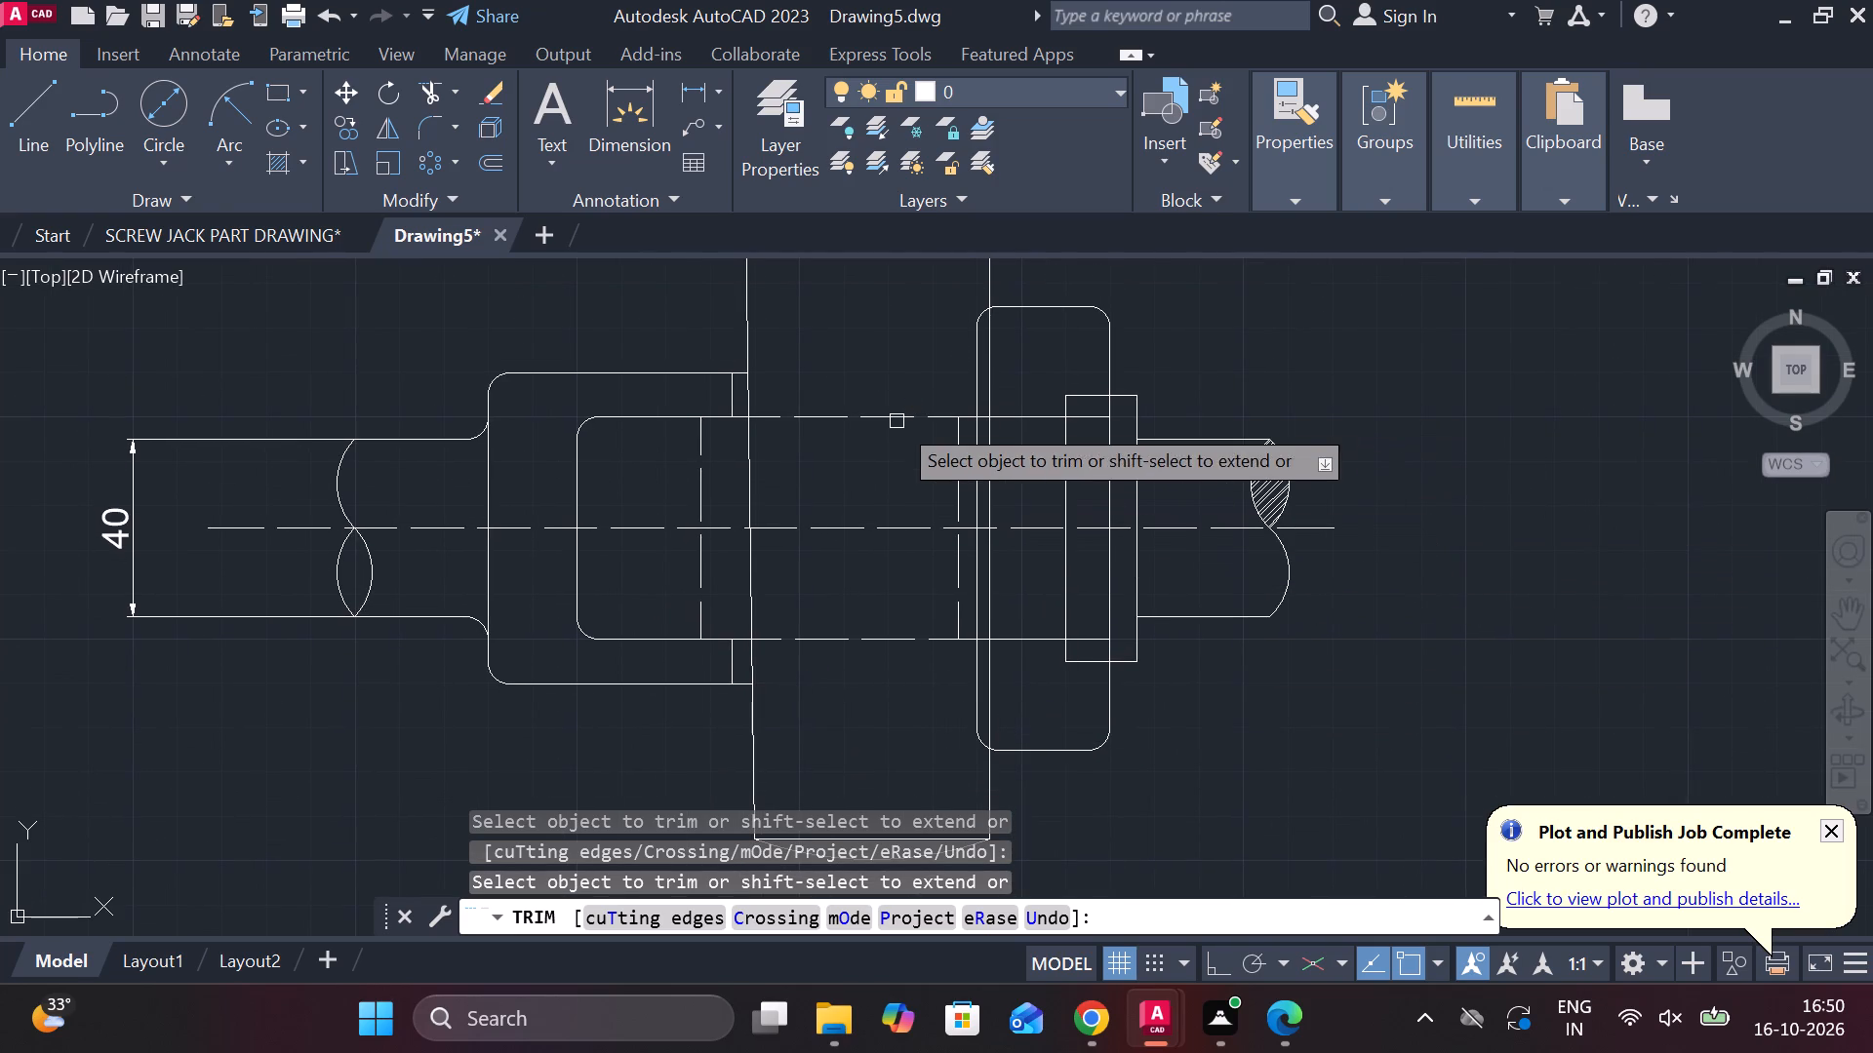
pyautogui.middleClick(858, 661)
pyautogui.press('Escape')
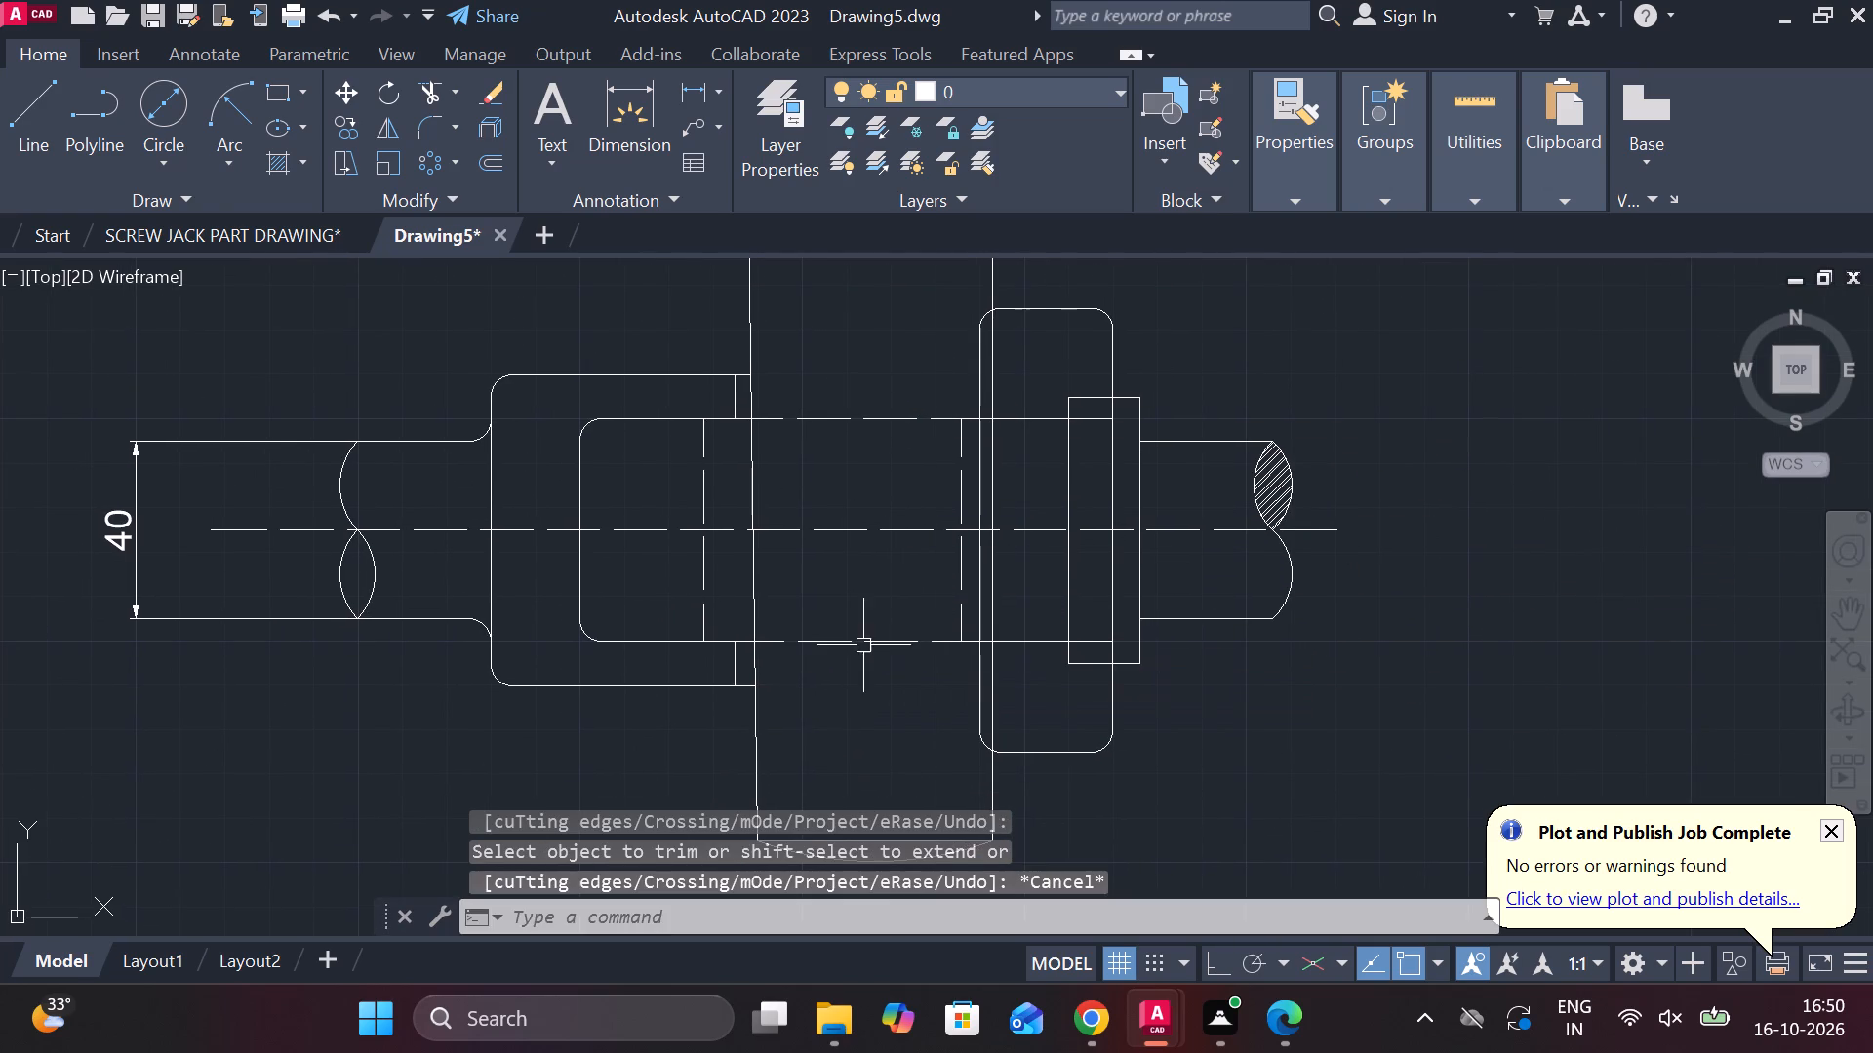
# Draw a horizontal line from the socket upper edge's end at the cotter's left side to just past the cotter's right side.
pyautogui.press('l')
pyautogui.press('Return')
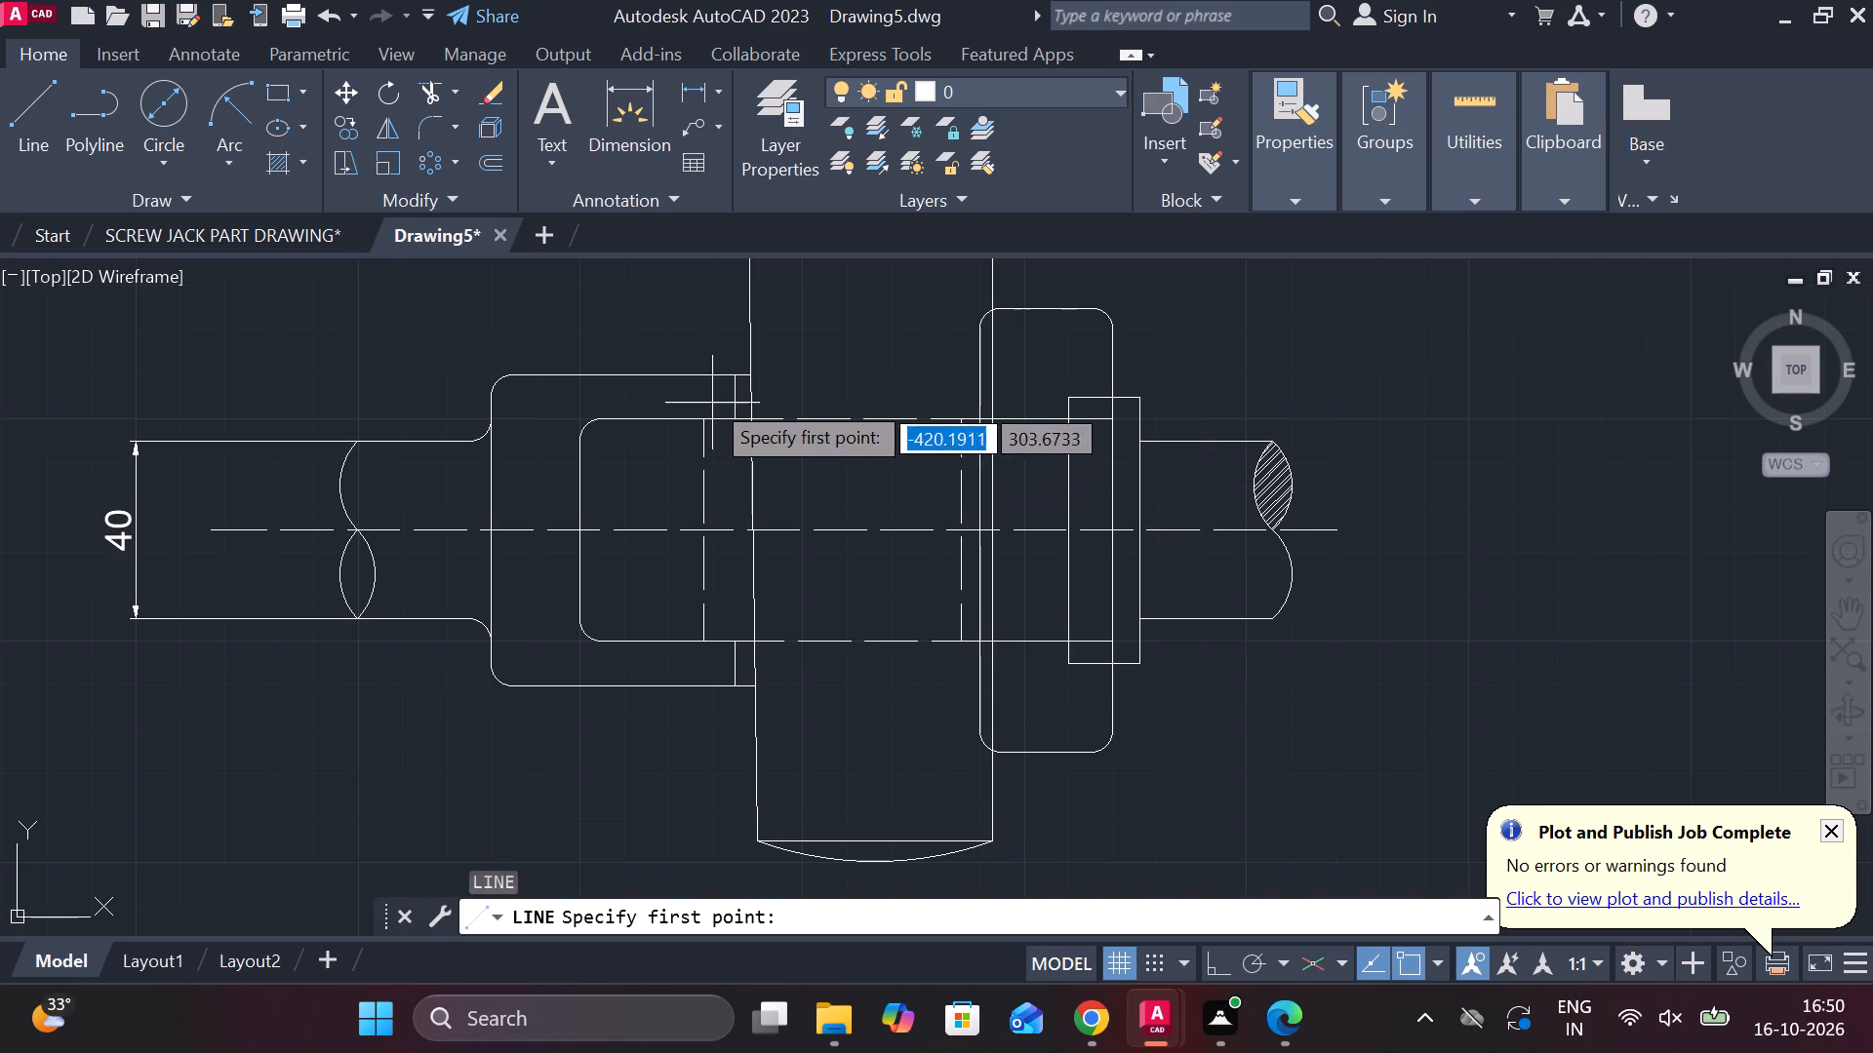
pyautogui.click(749, 380)
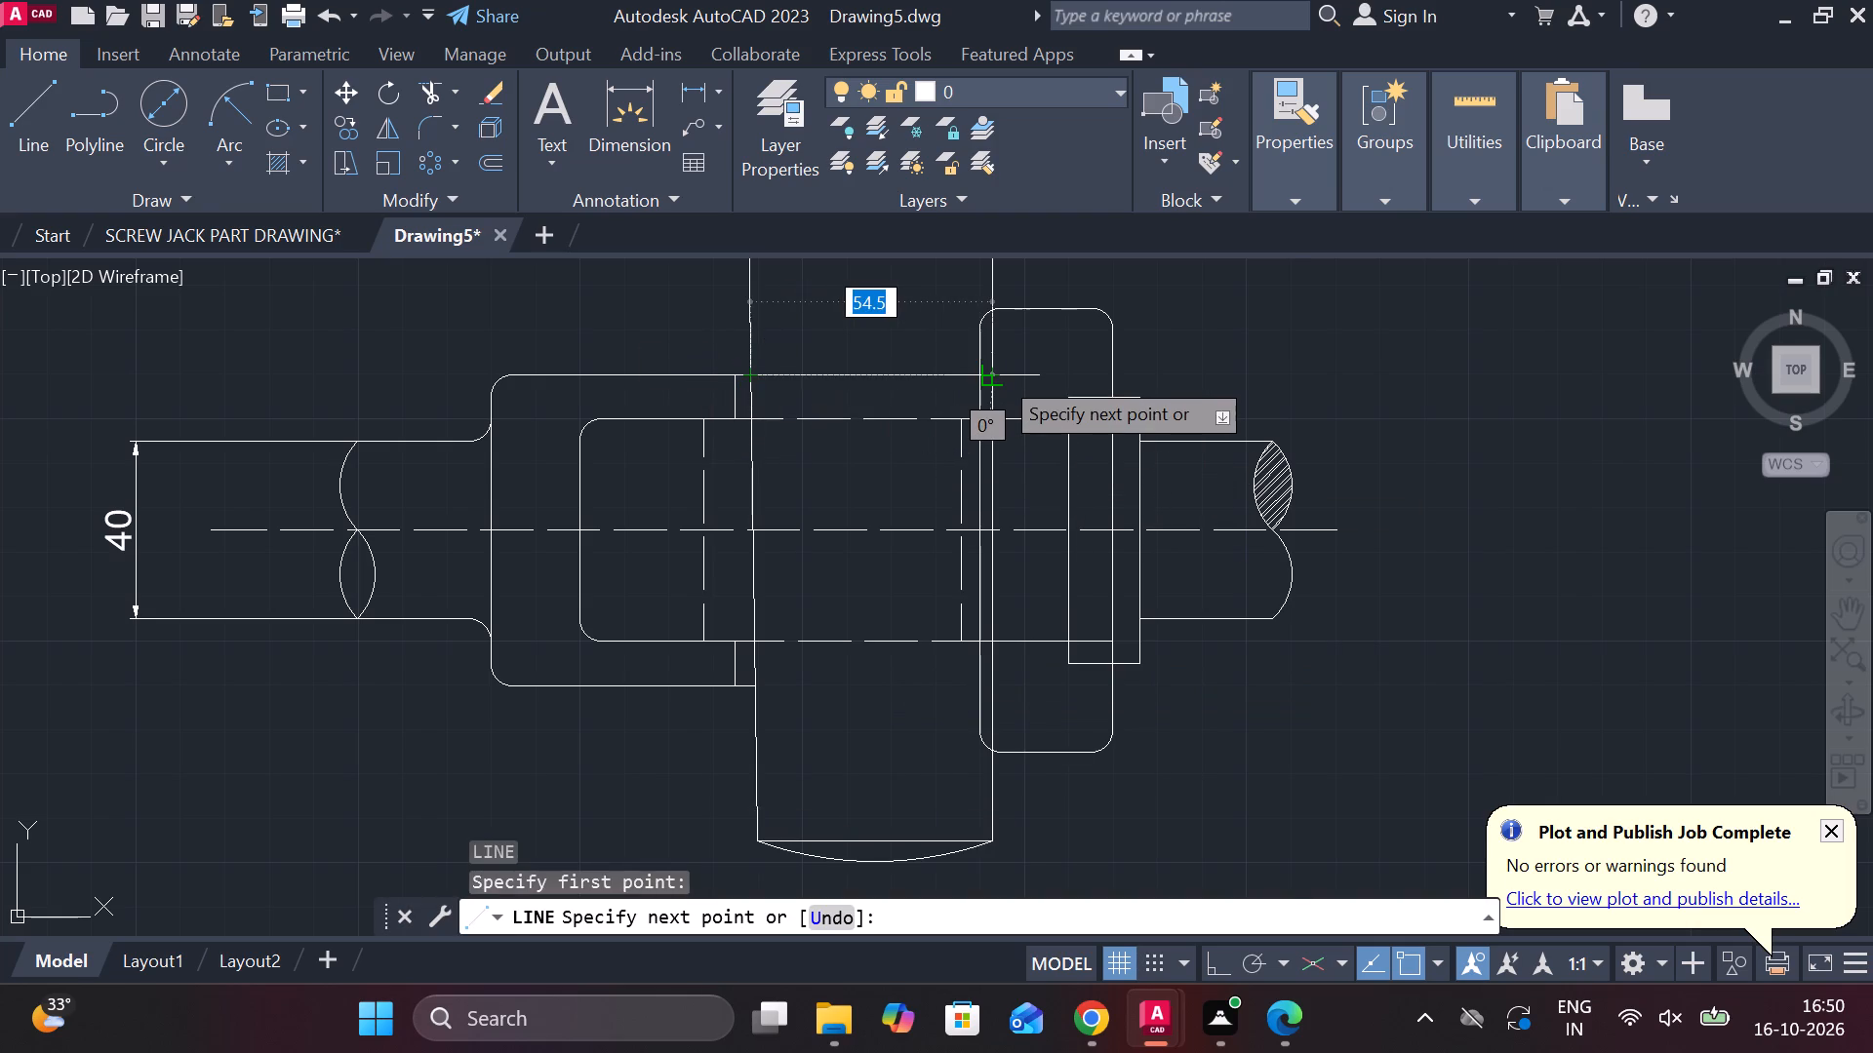
pyautogui.scroll(2, 998, 374)
pyautogui.click(1018, 377)
pyautogui.press('Escape')
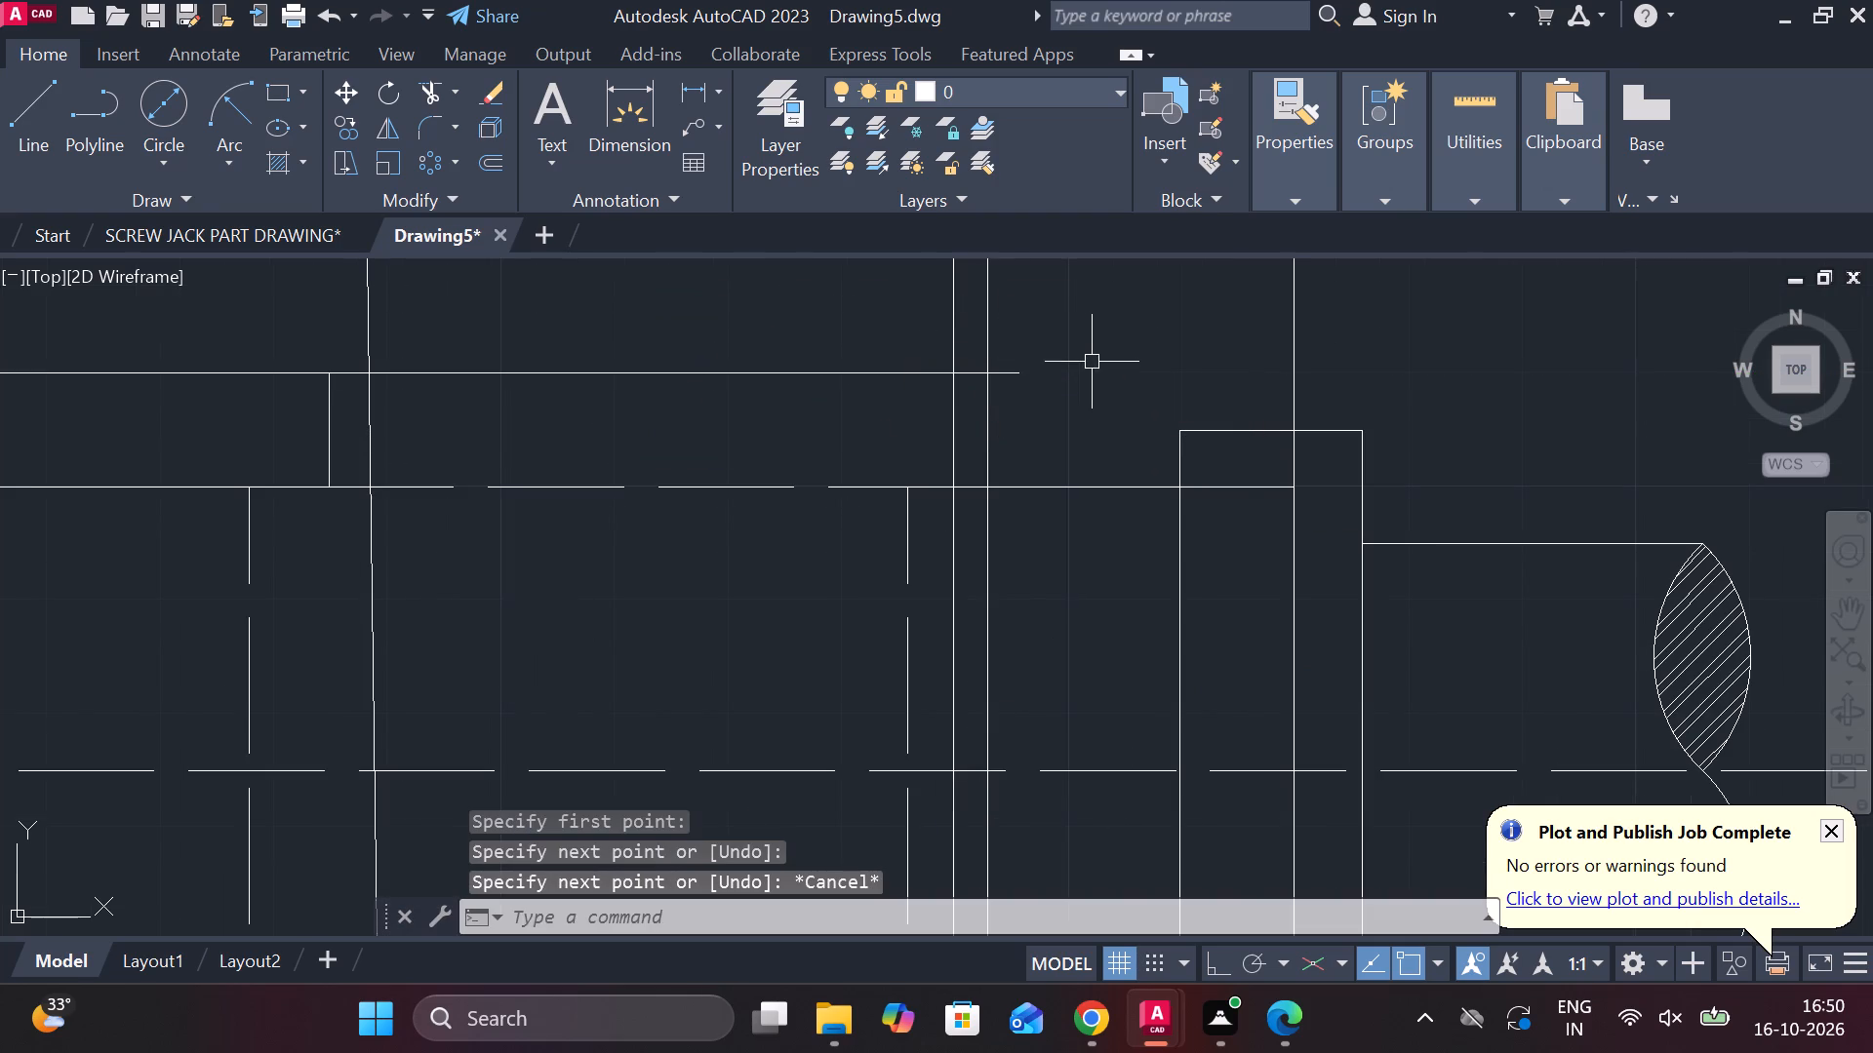
# Trim the new horizontal line's overshoot beyond the cotter's straight right side.
pyautogui.write('TR')
pyautogui.press('space')
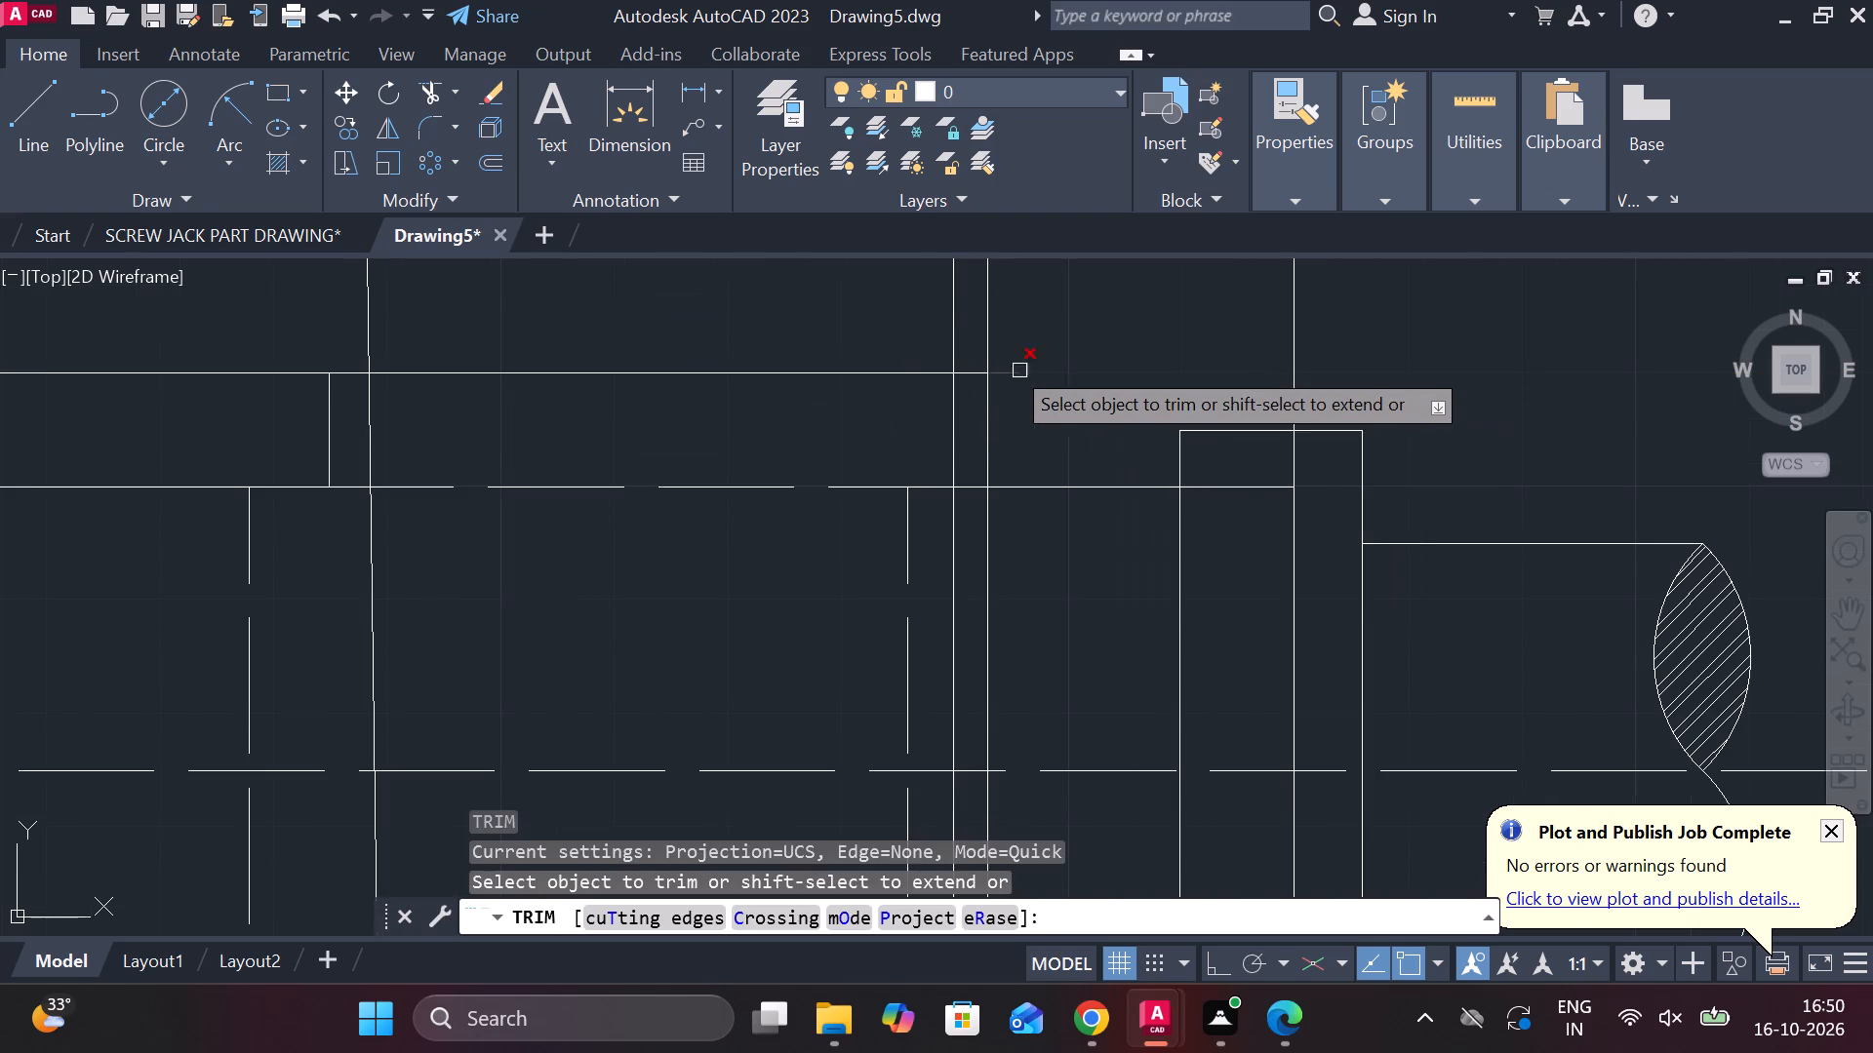
pyautogui.scroll(1, 1006, 360)
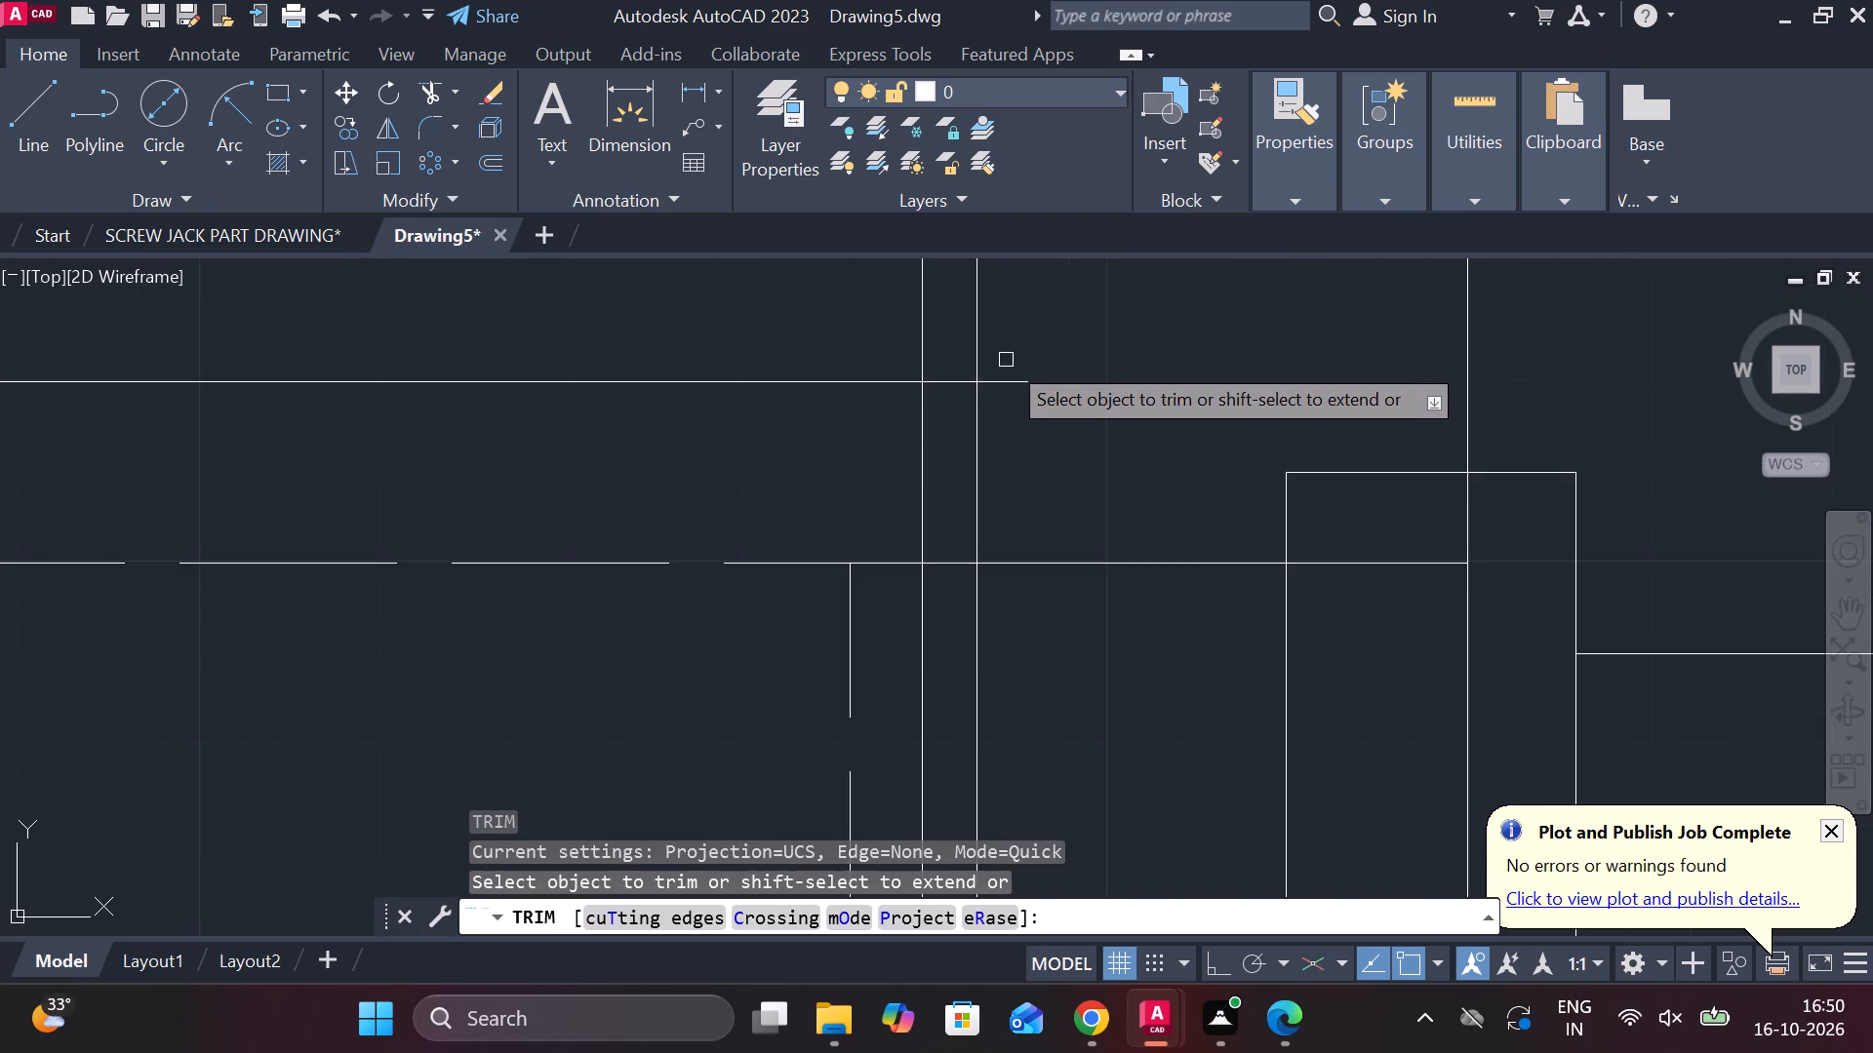
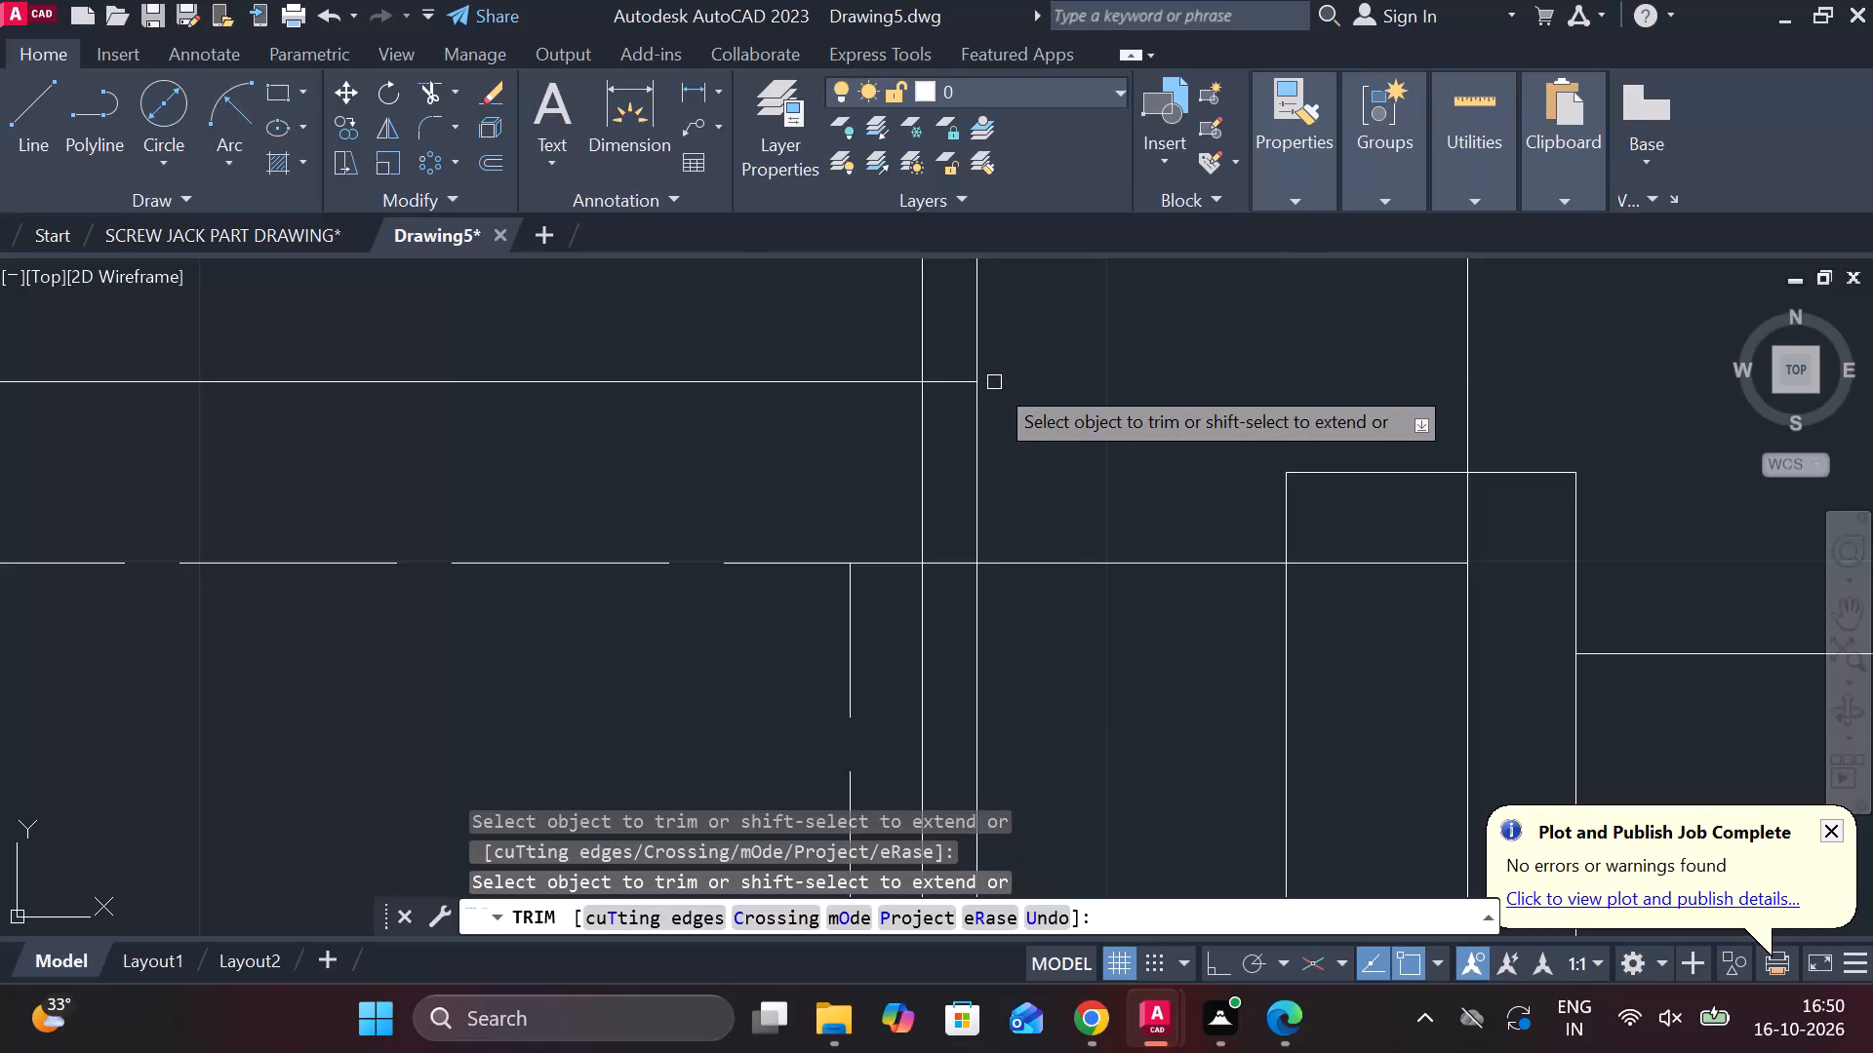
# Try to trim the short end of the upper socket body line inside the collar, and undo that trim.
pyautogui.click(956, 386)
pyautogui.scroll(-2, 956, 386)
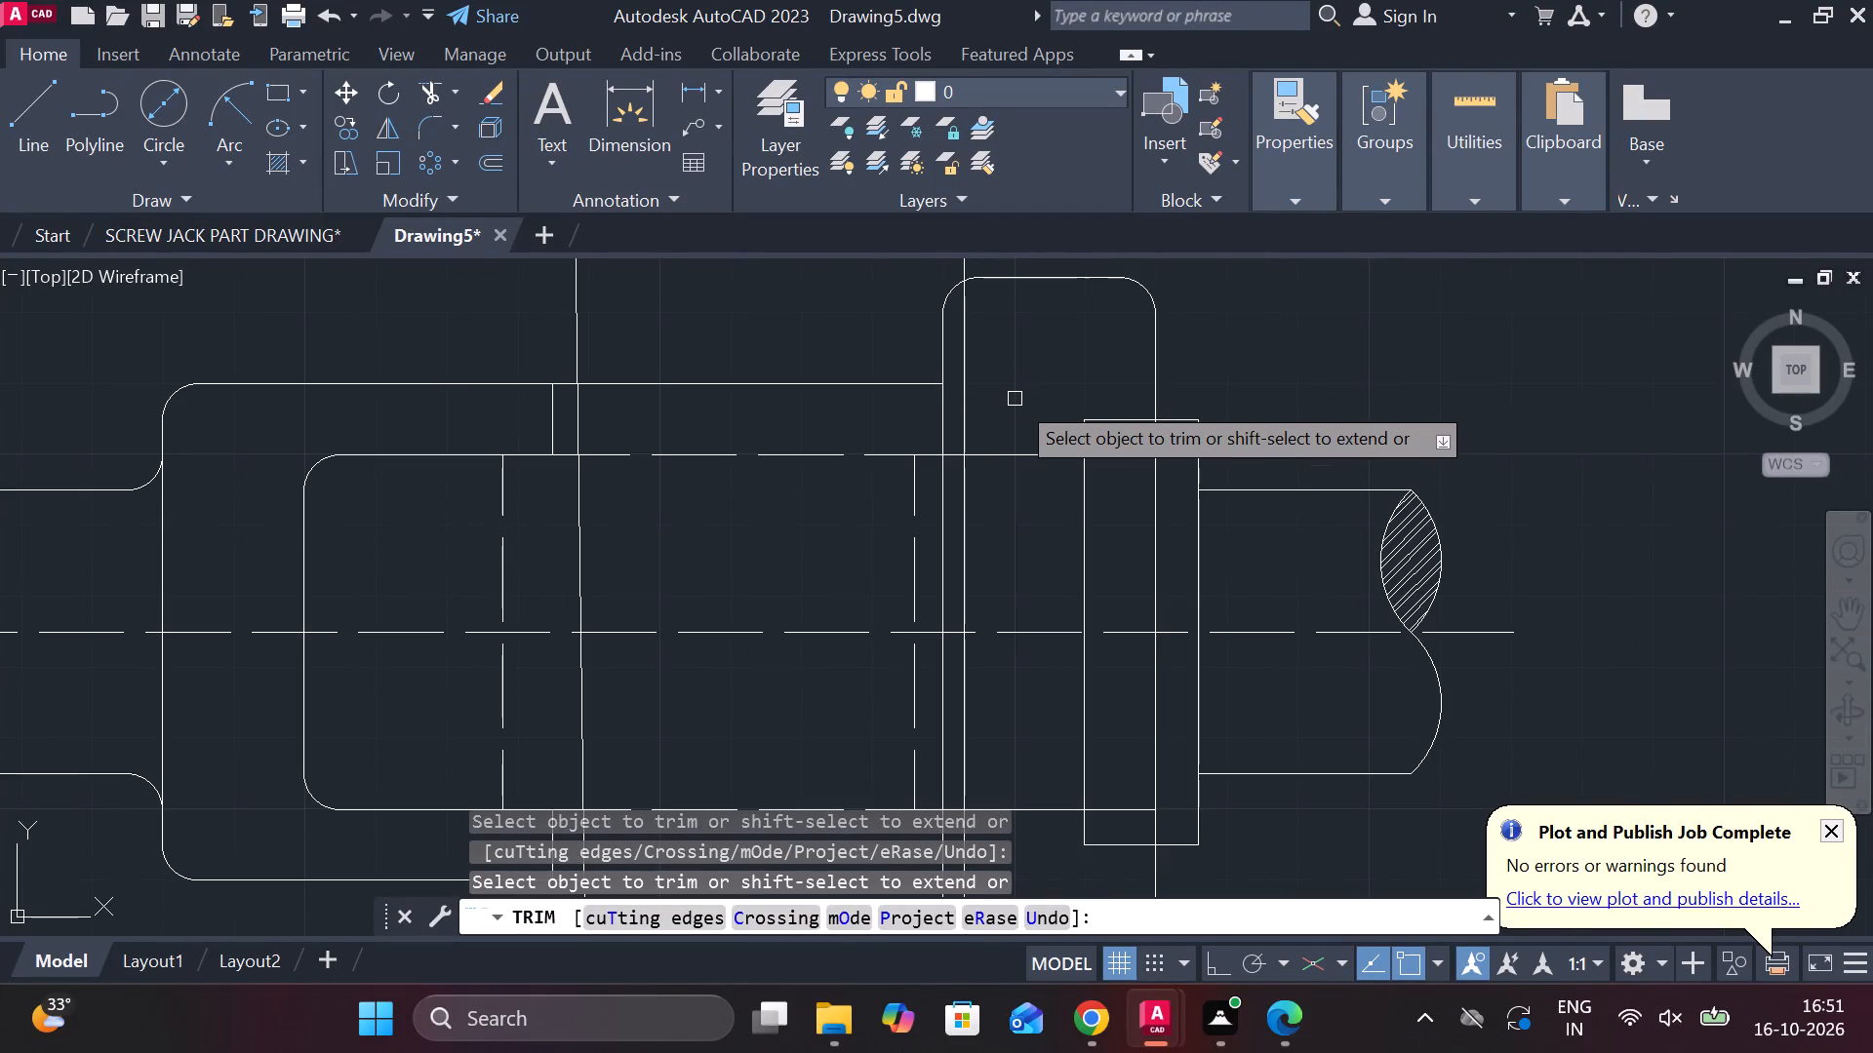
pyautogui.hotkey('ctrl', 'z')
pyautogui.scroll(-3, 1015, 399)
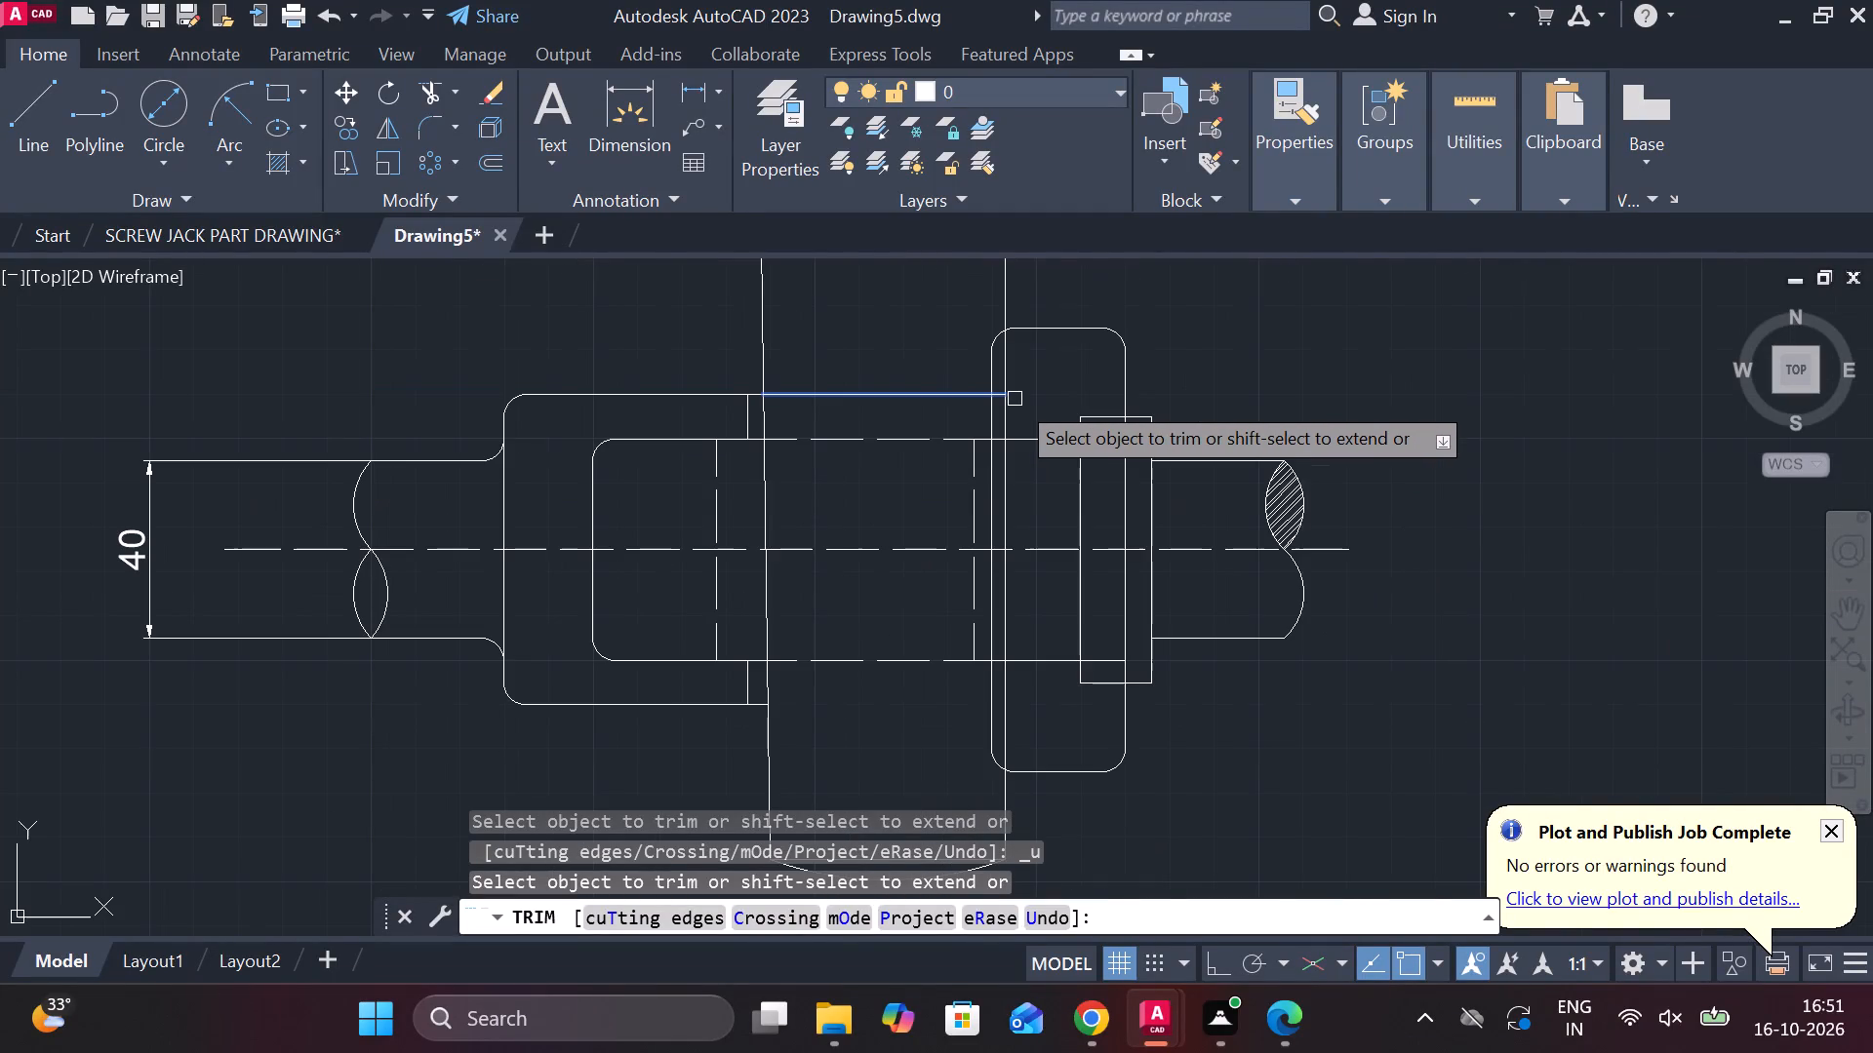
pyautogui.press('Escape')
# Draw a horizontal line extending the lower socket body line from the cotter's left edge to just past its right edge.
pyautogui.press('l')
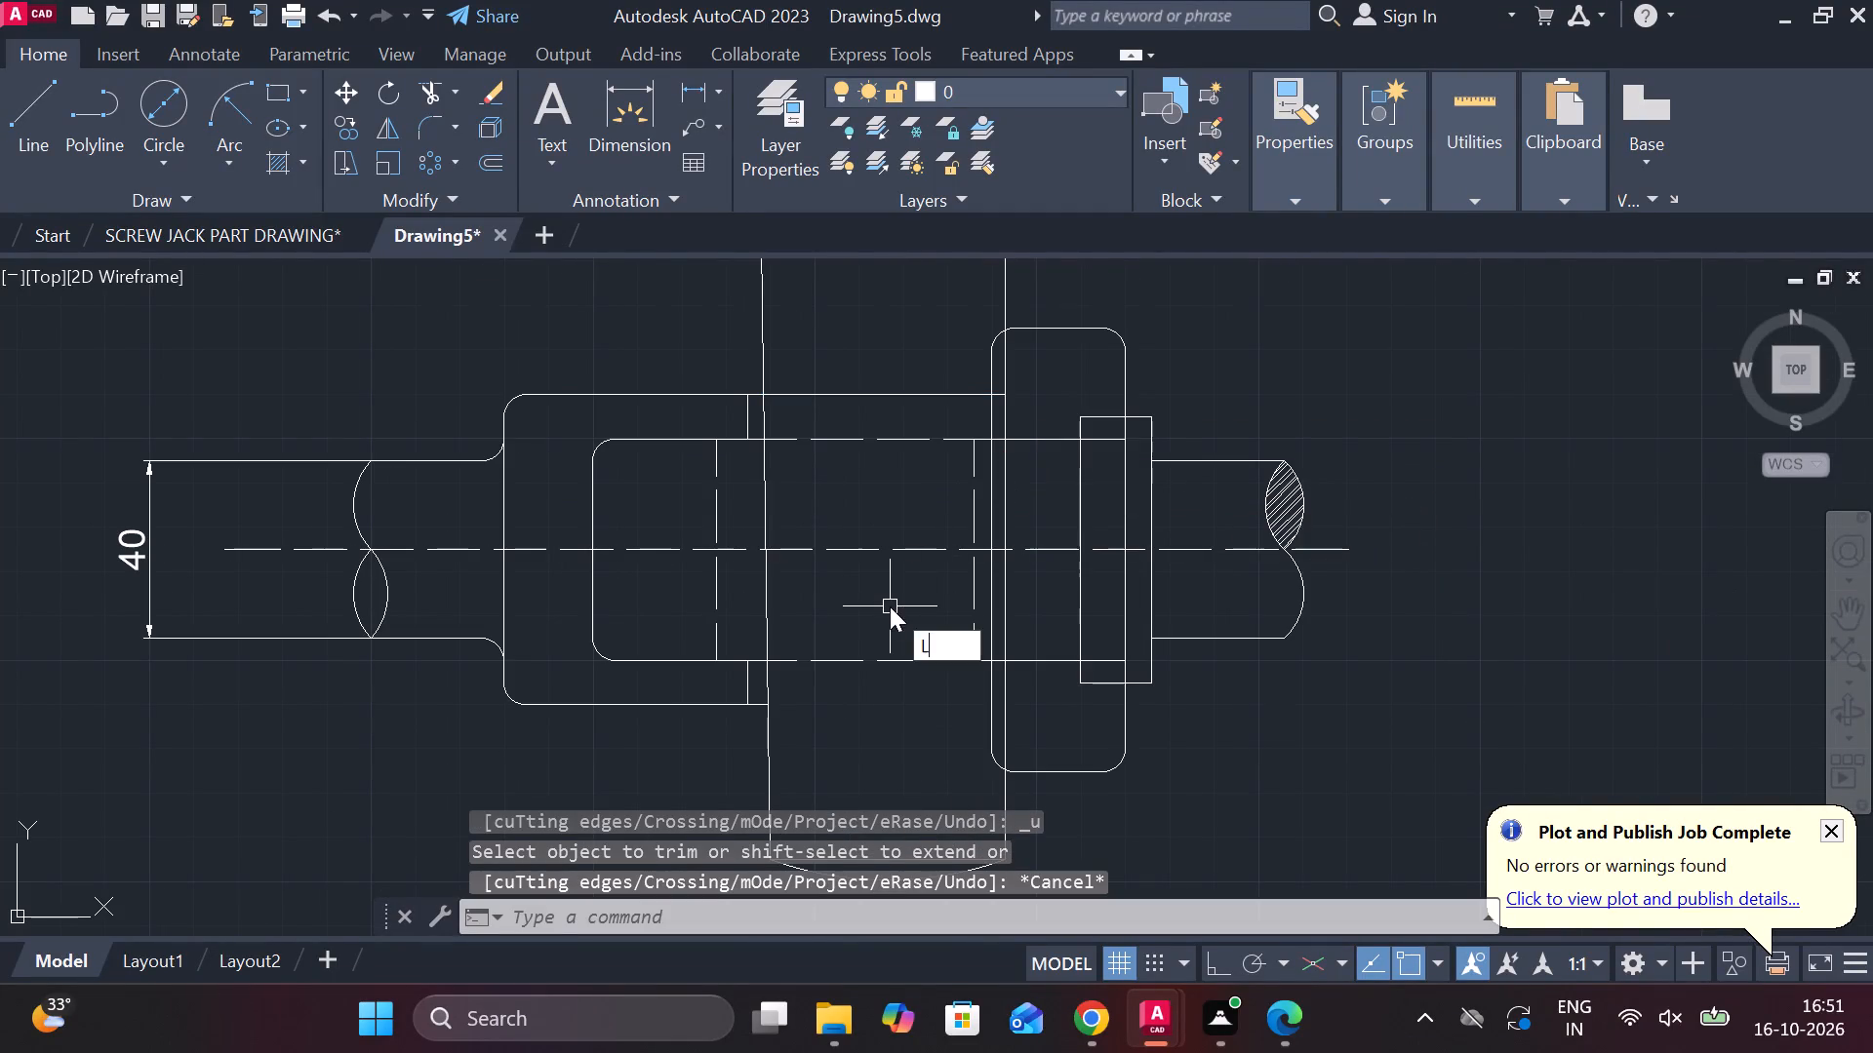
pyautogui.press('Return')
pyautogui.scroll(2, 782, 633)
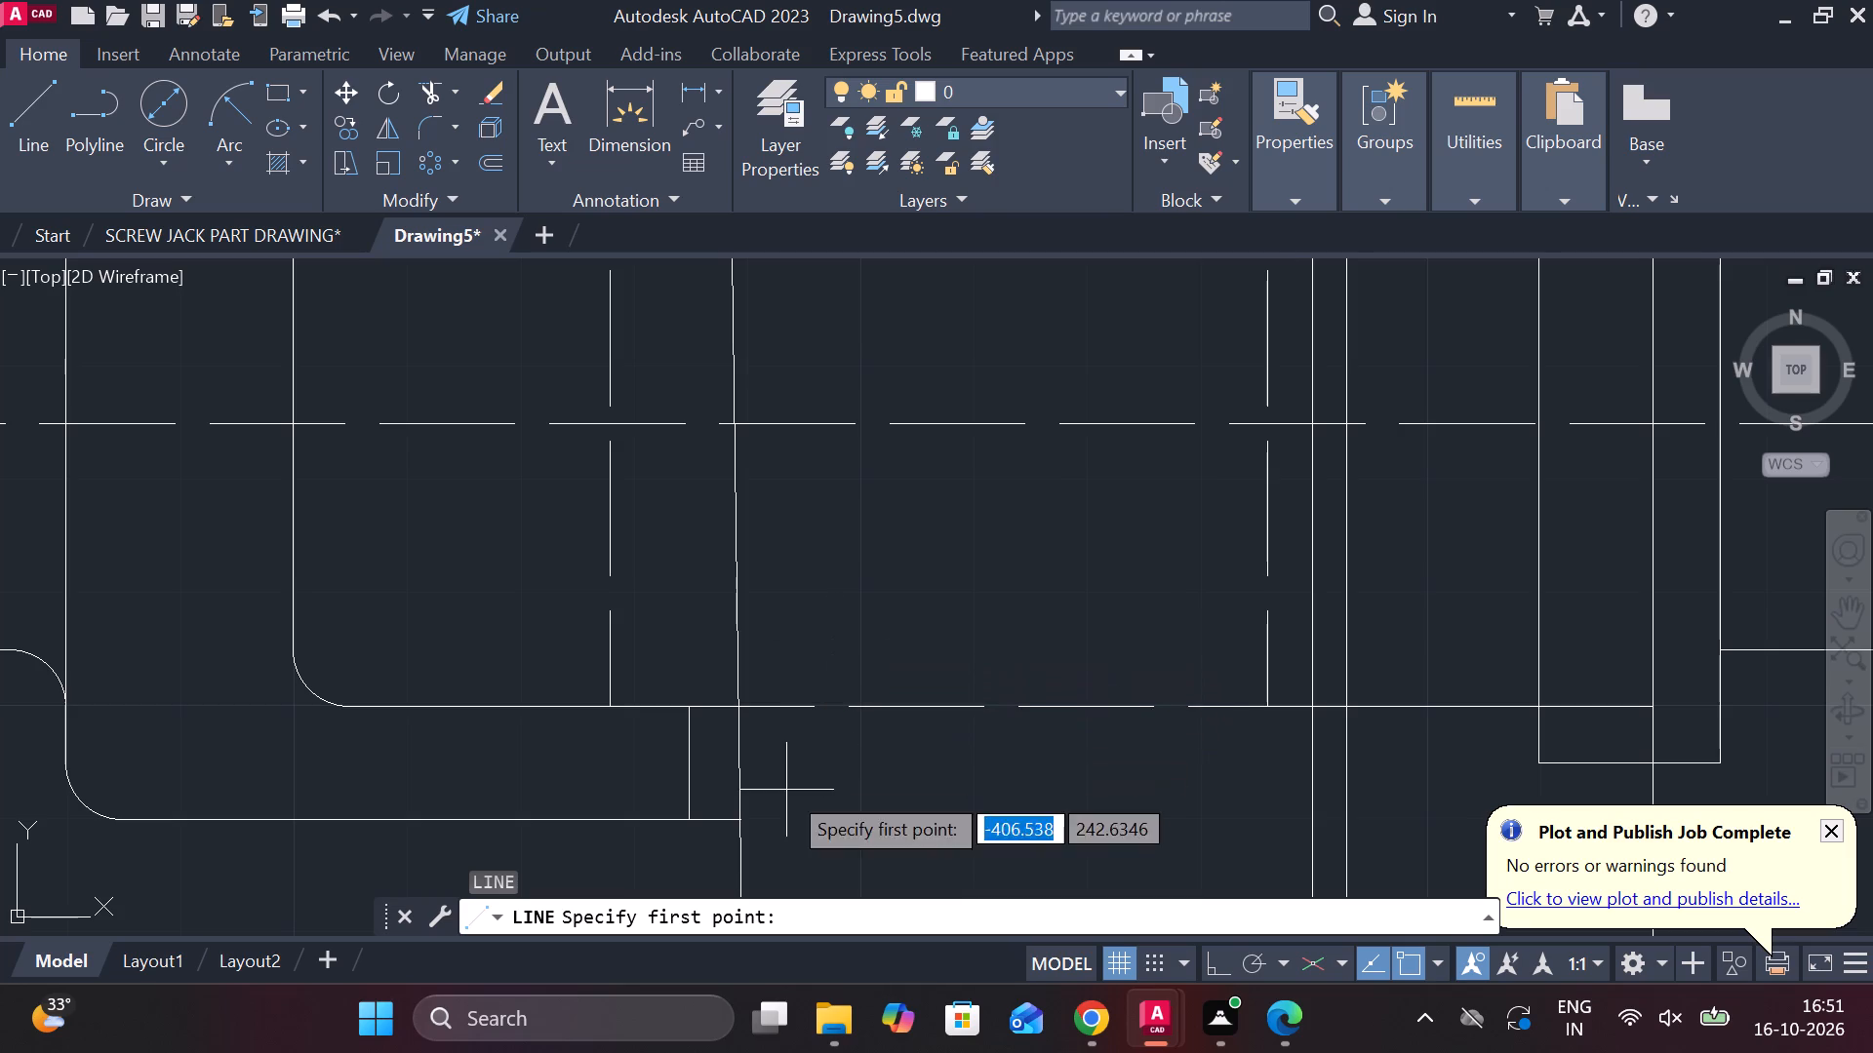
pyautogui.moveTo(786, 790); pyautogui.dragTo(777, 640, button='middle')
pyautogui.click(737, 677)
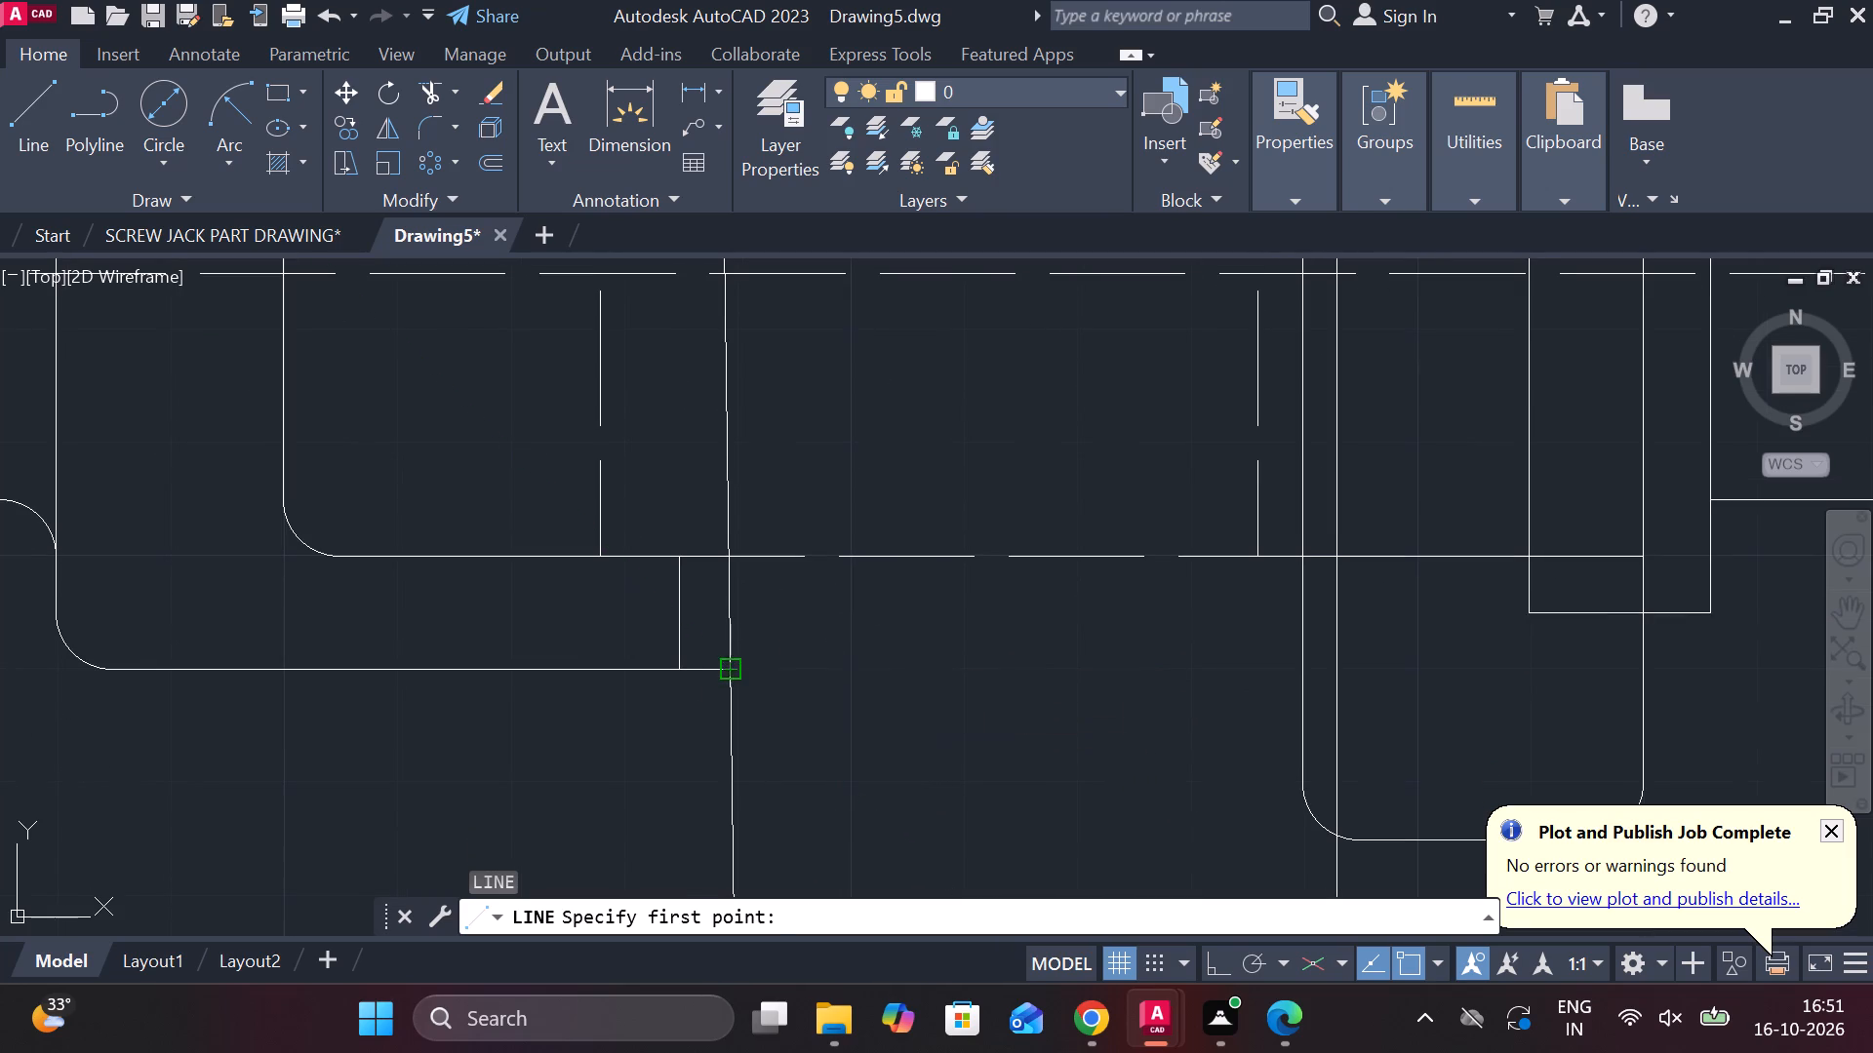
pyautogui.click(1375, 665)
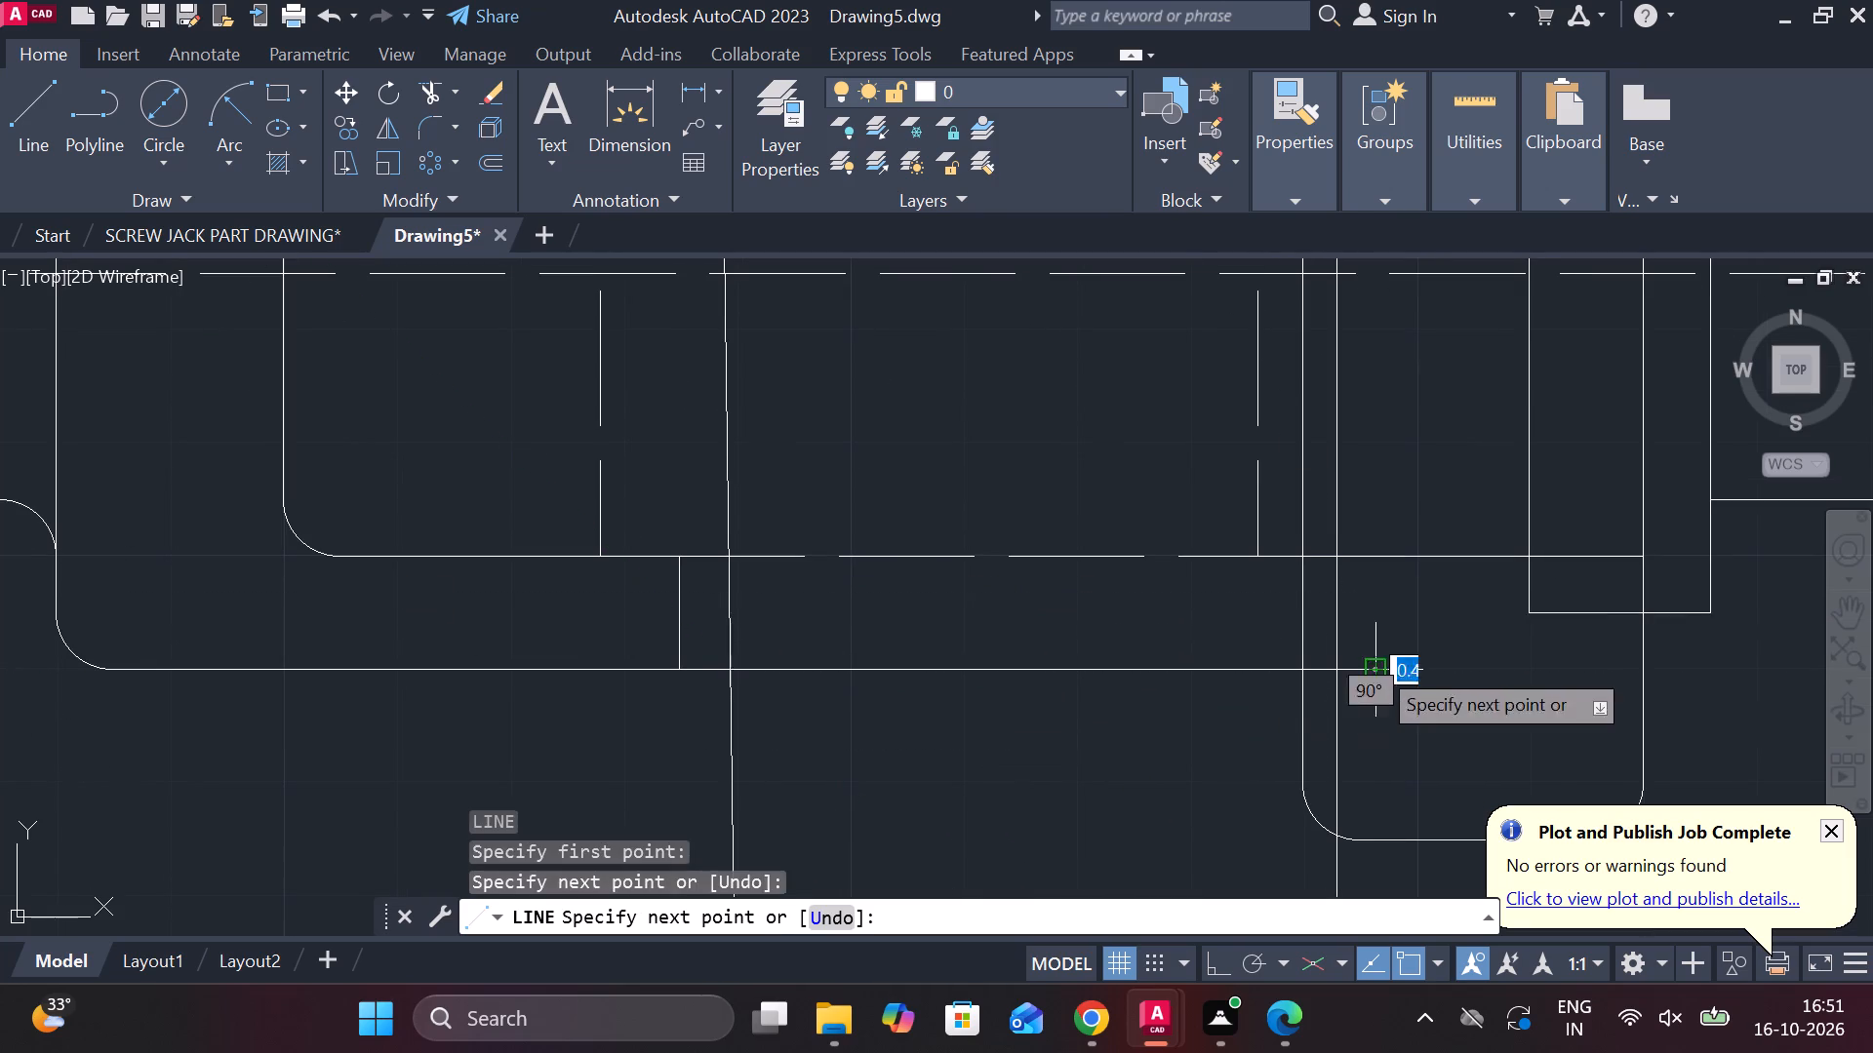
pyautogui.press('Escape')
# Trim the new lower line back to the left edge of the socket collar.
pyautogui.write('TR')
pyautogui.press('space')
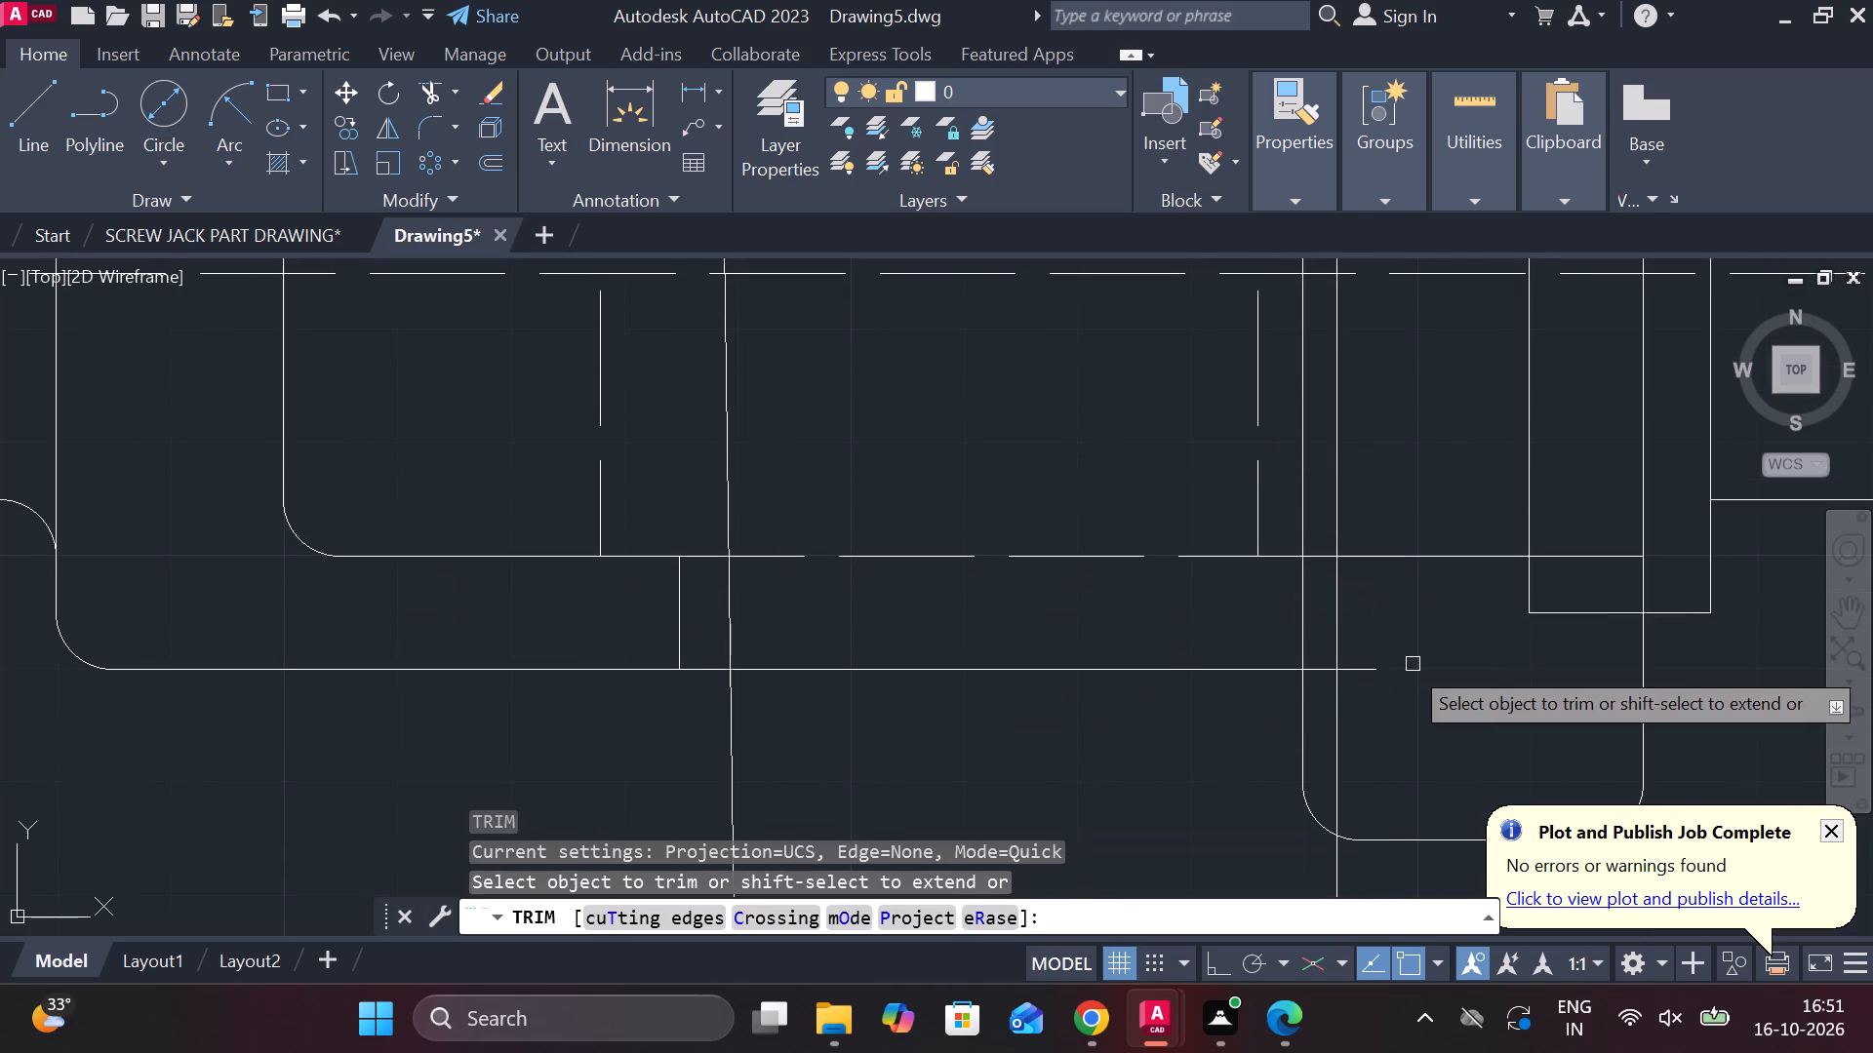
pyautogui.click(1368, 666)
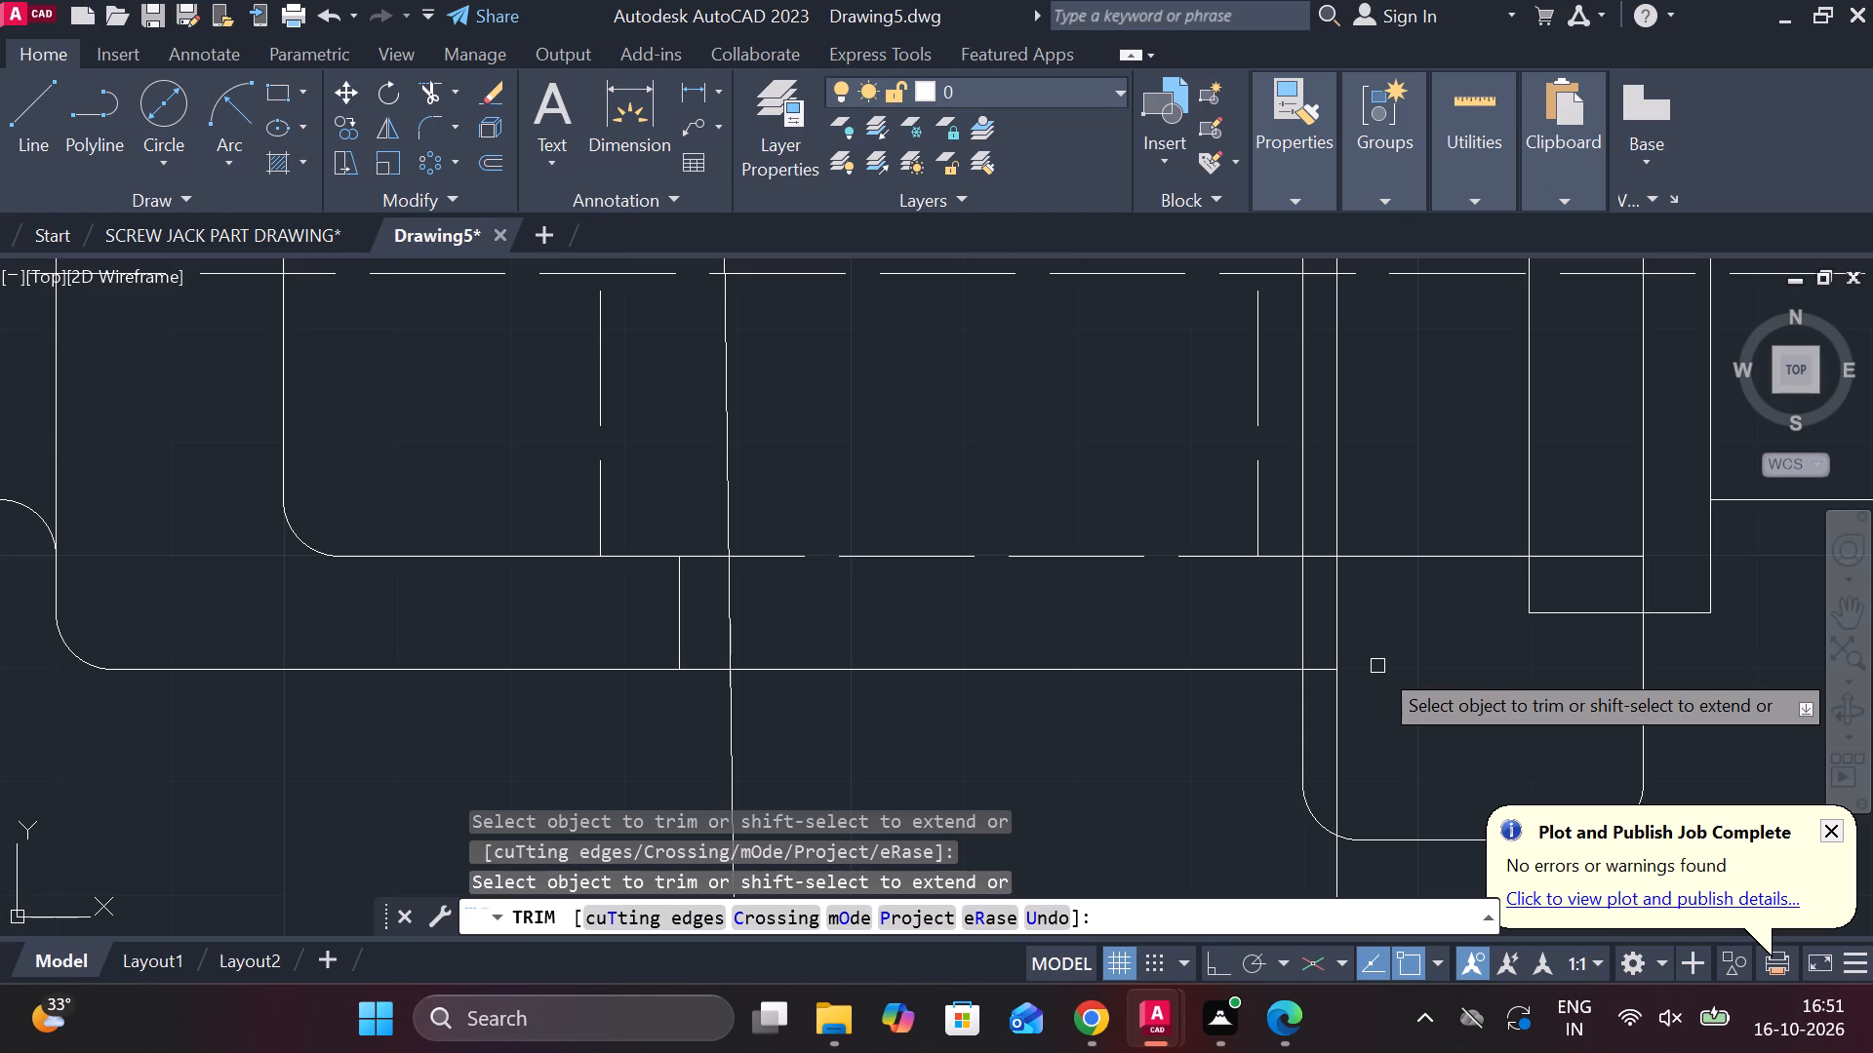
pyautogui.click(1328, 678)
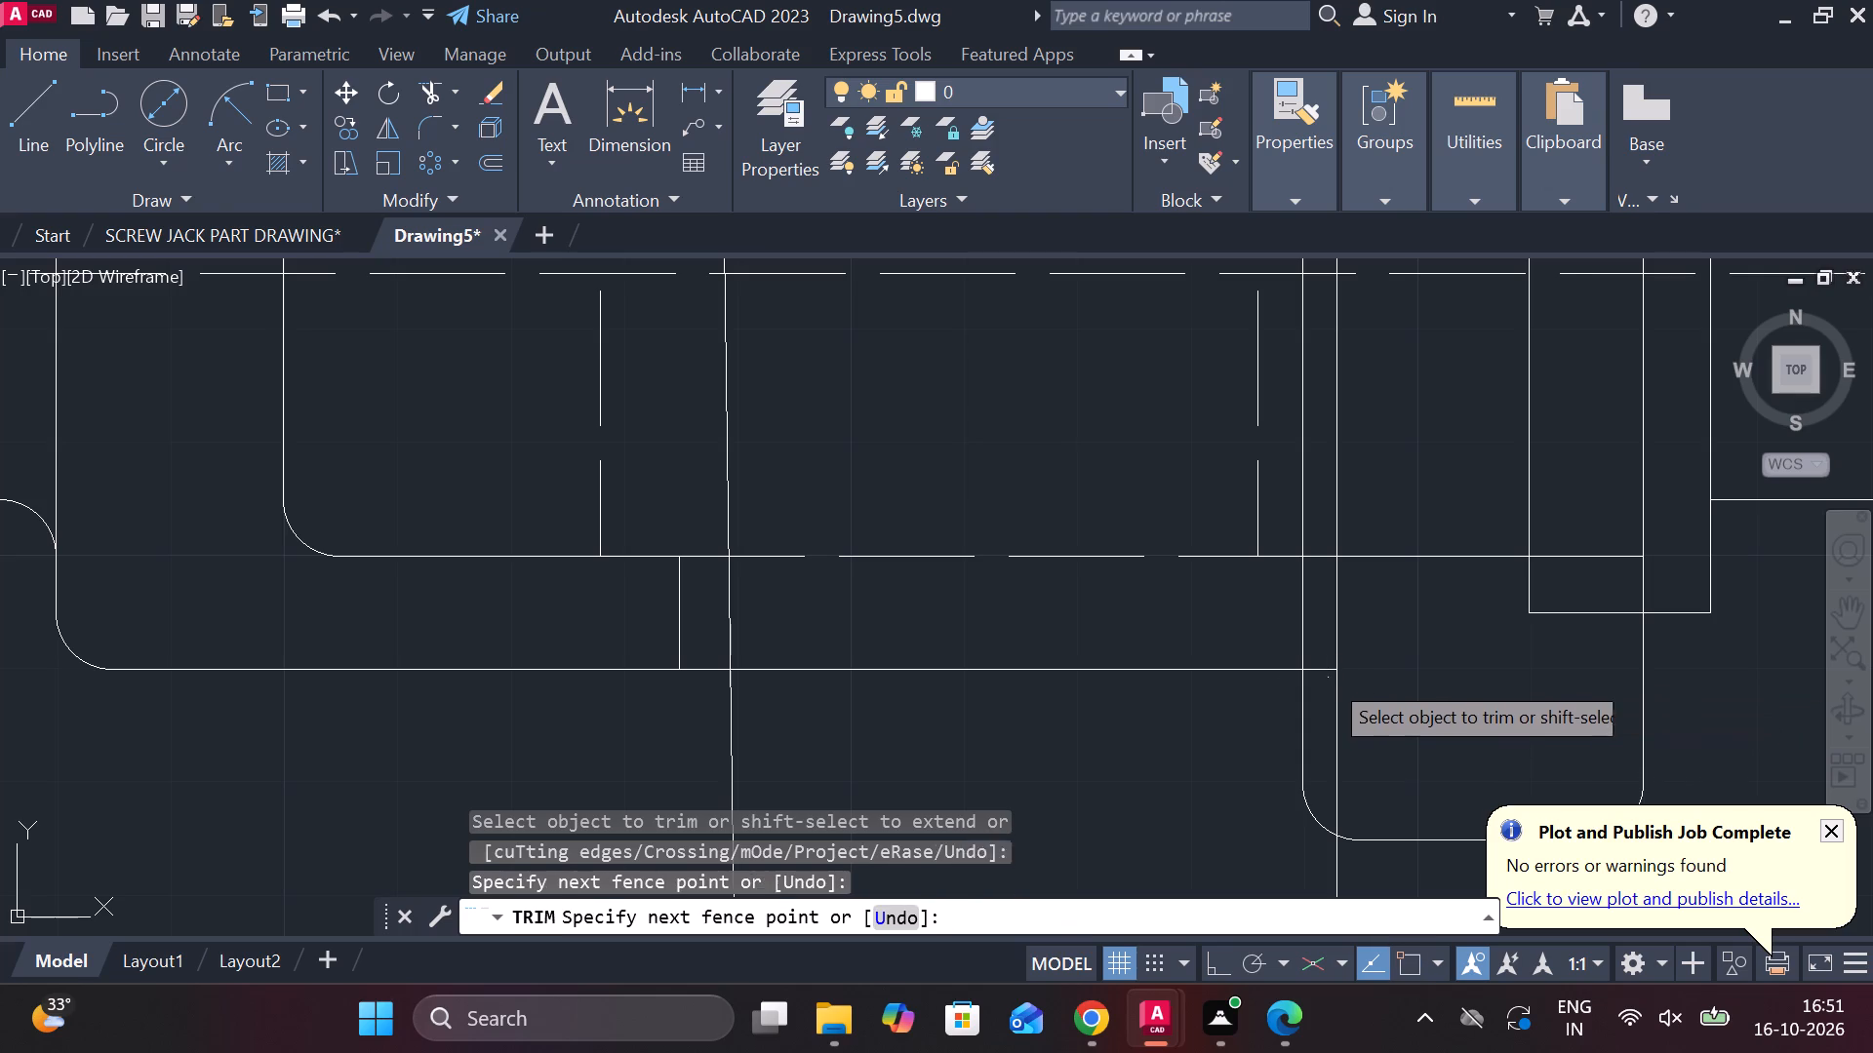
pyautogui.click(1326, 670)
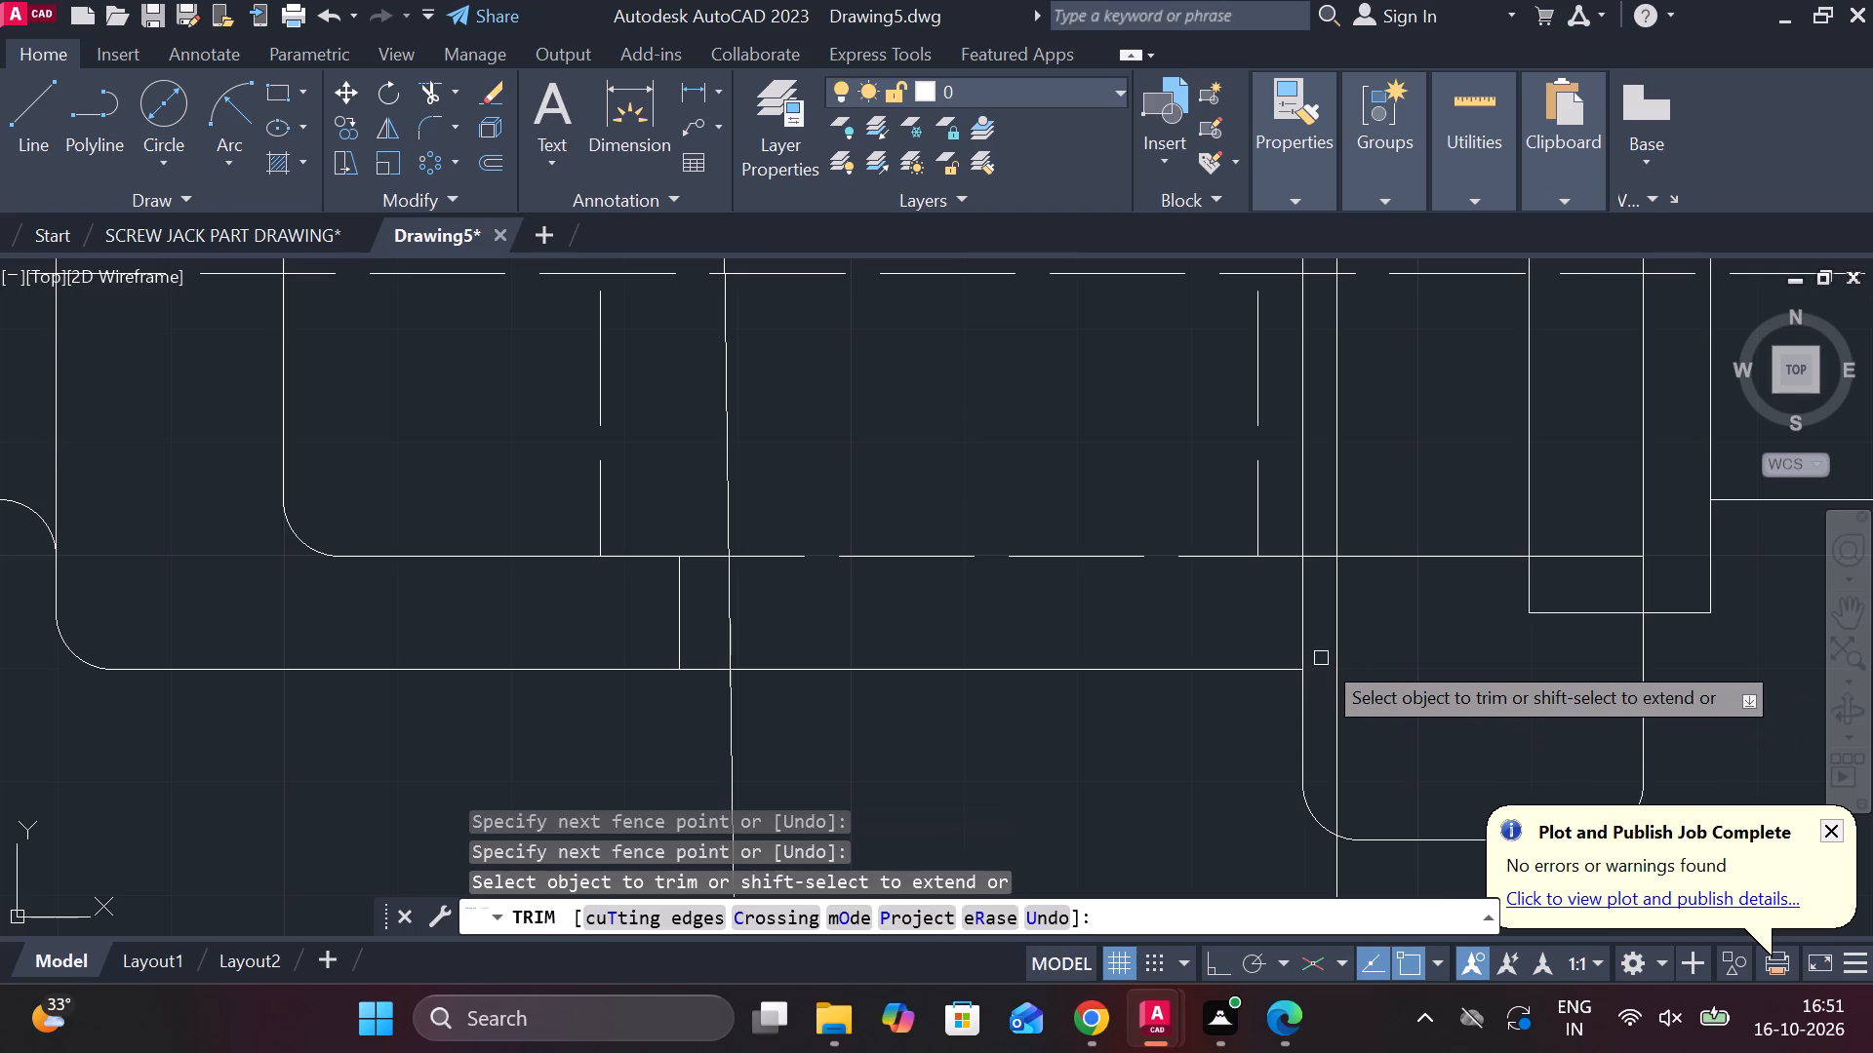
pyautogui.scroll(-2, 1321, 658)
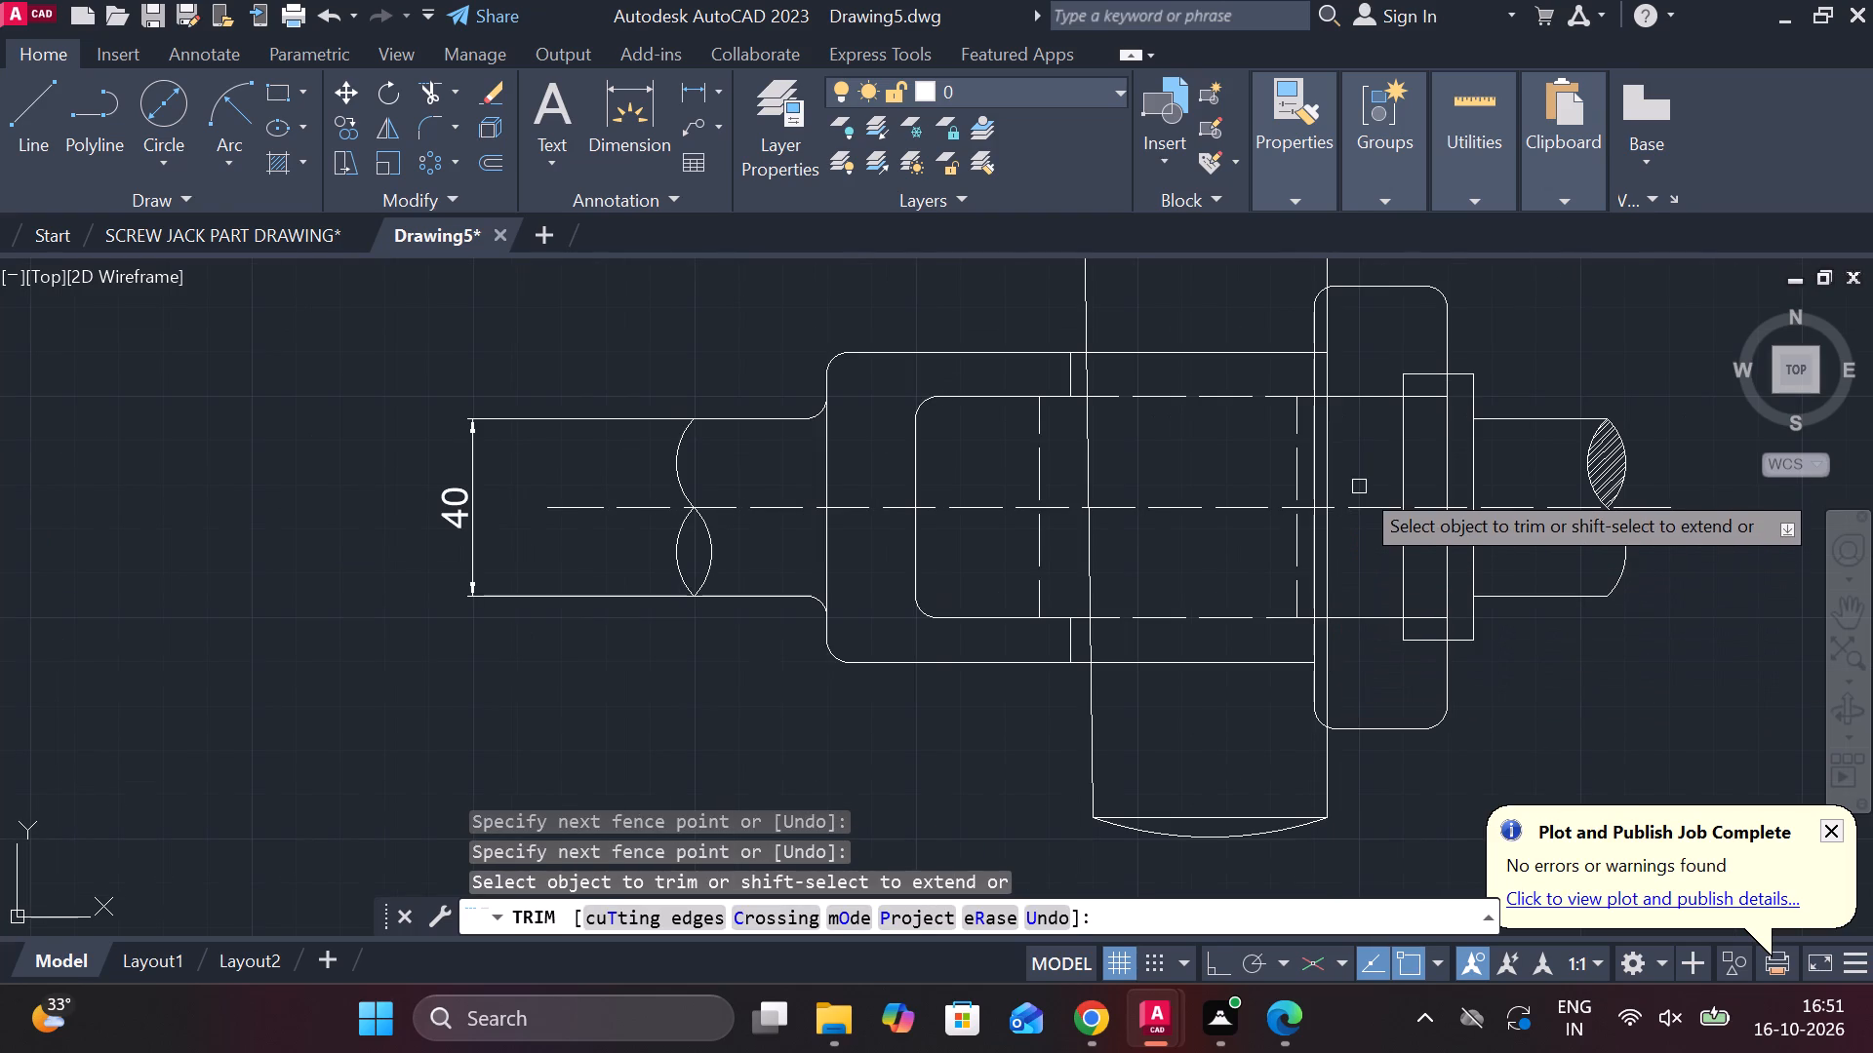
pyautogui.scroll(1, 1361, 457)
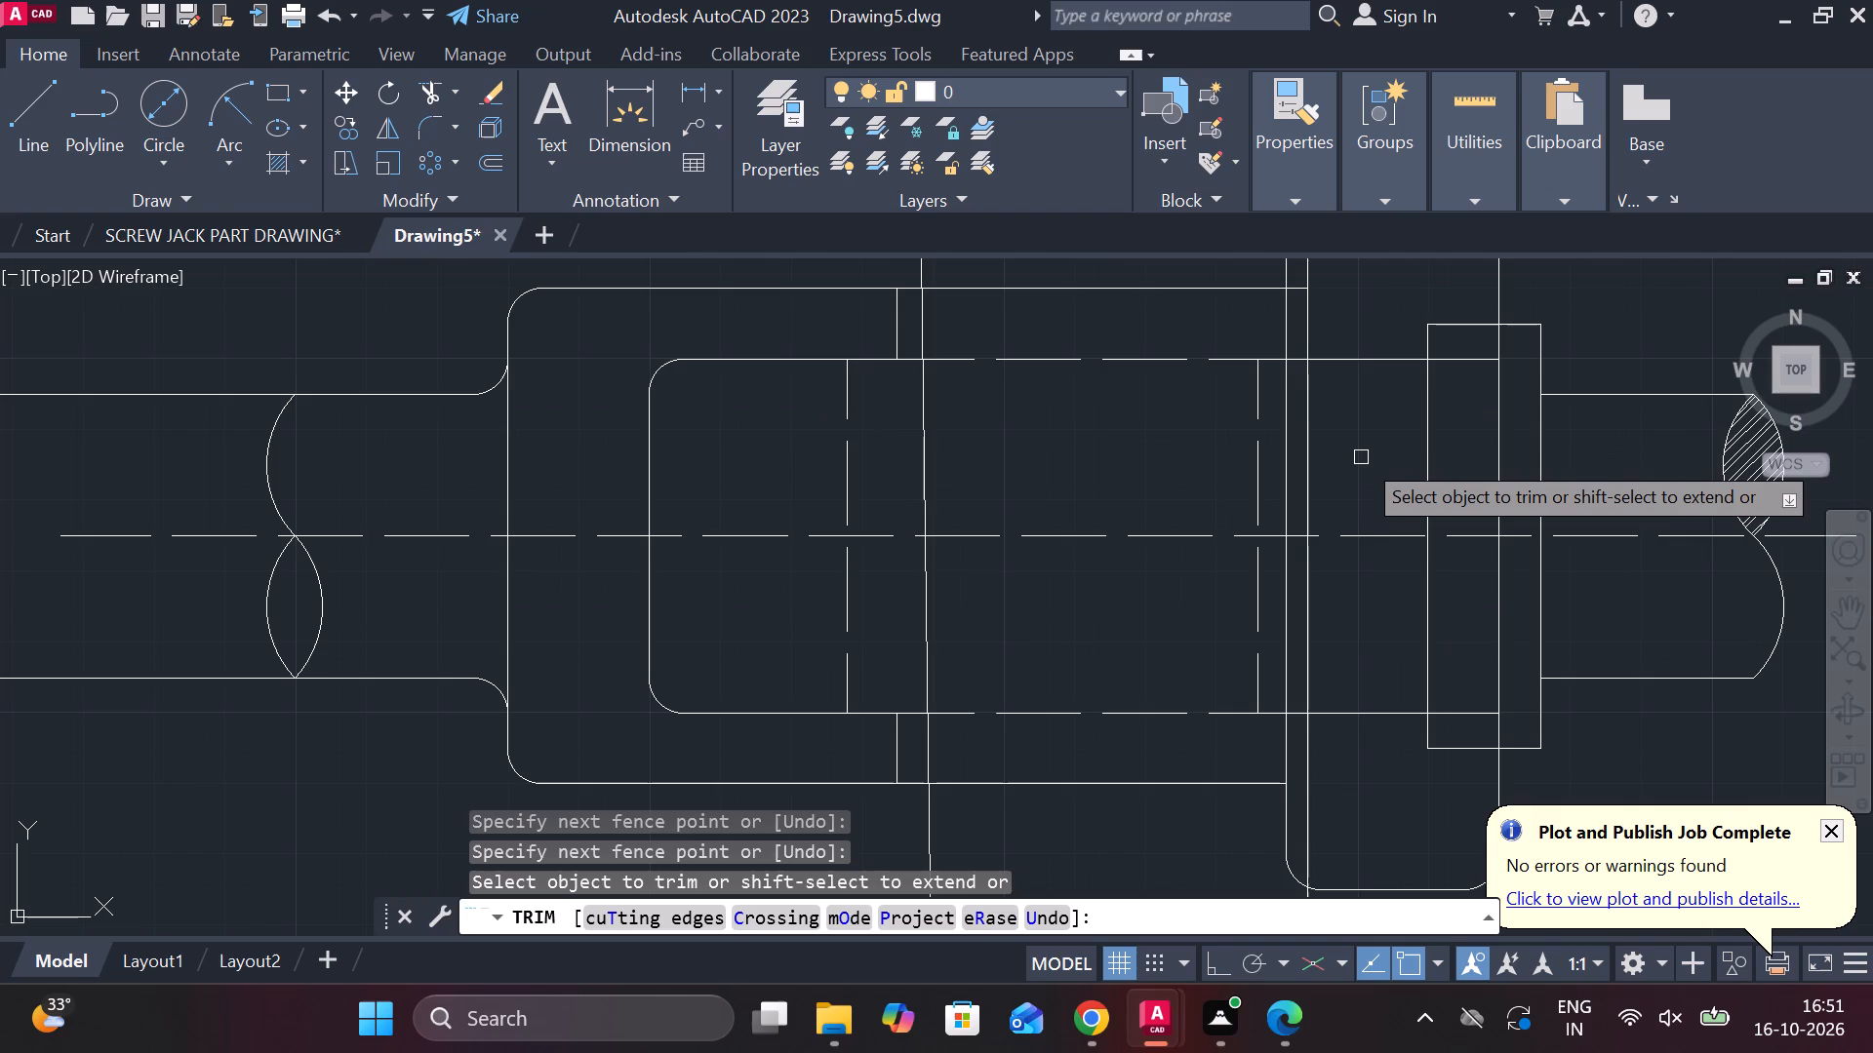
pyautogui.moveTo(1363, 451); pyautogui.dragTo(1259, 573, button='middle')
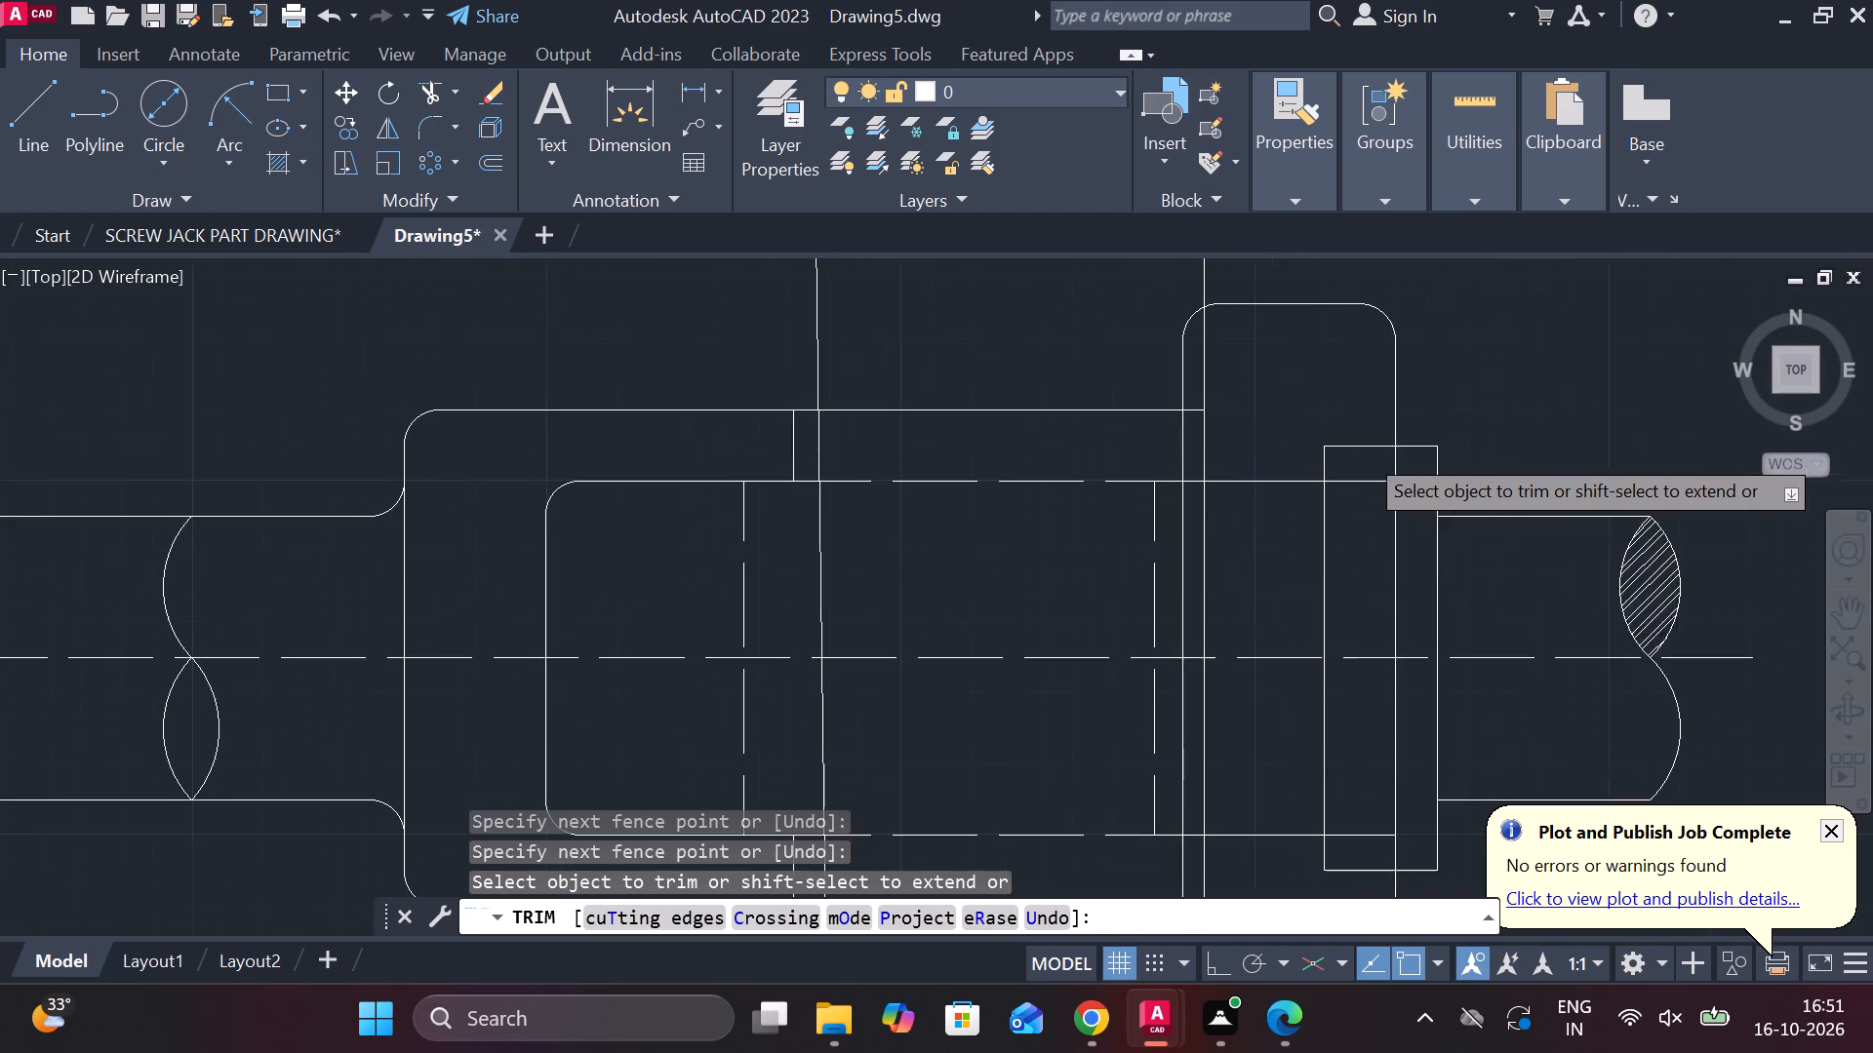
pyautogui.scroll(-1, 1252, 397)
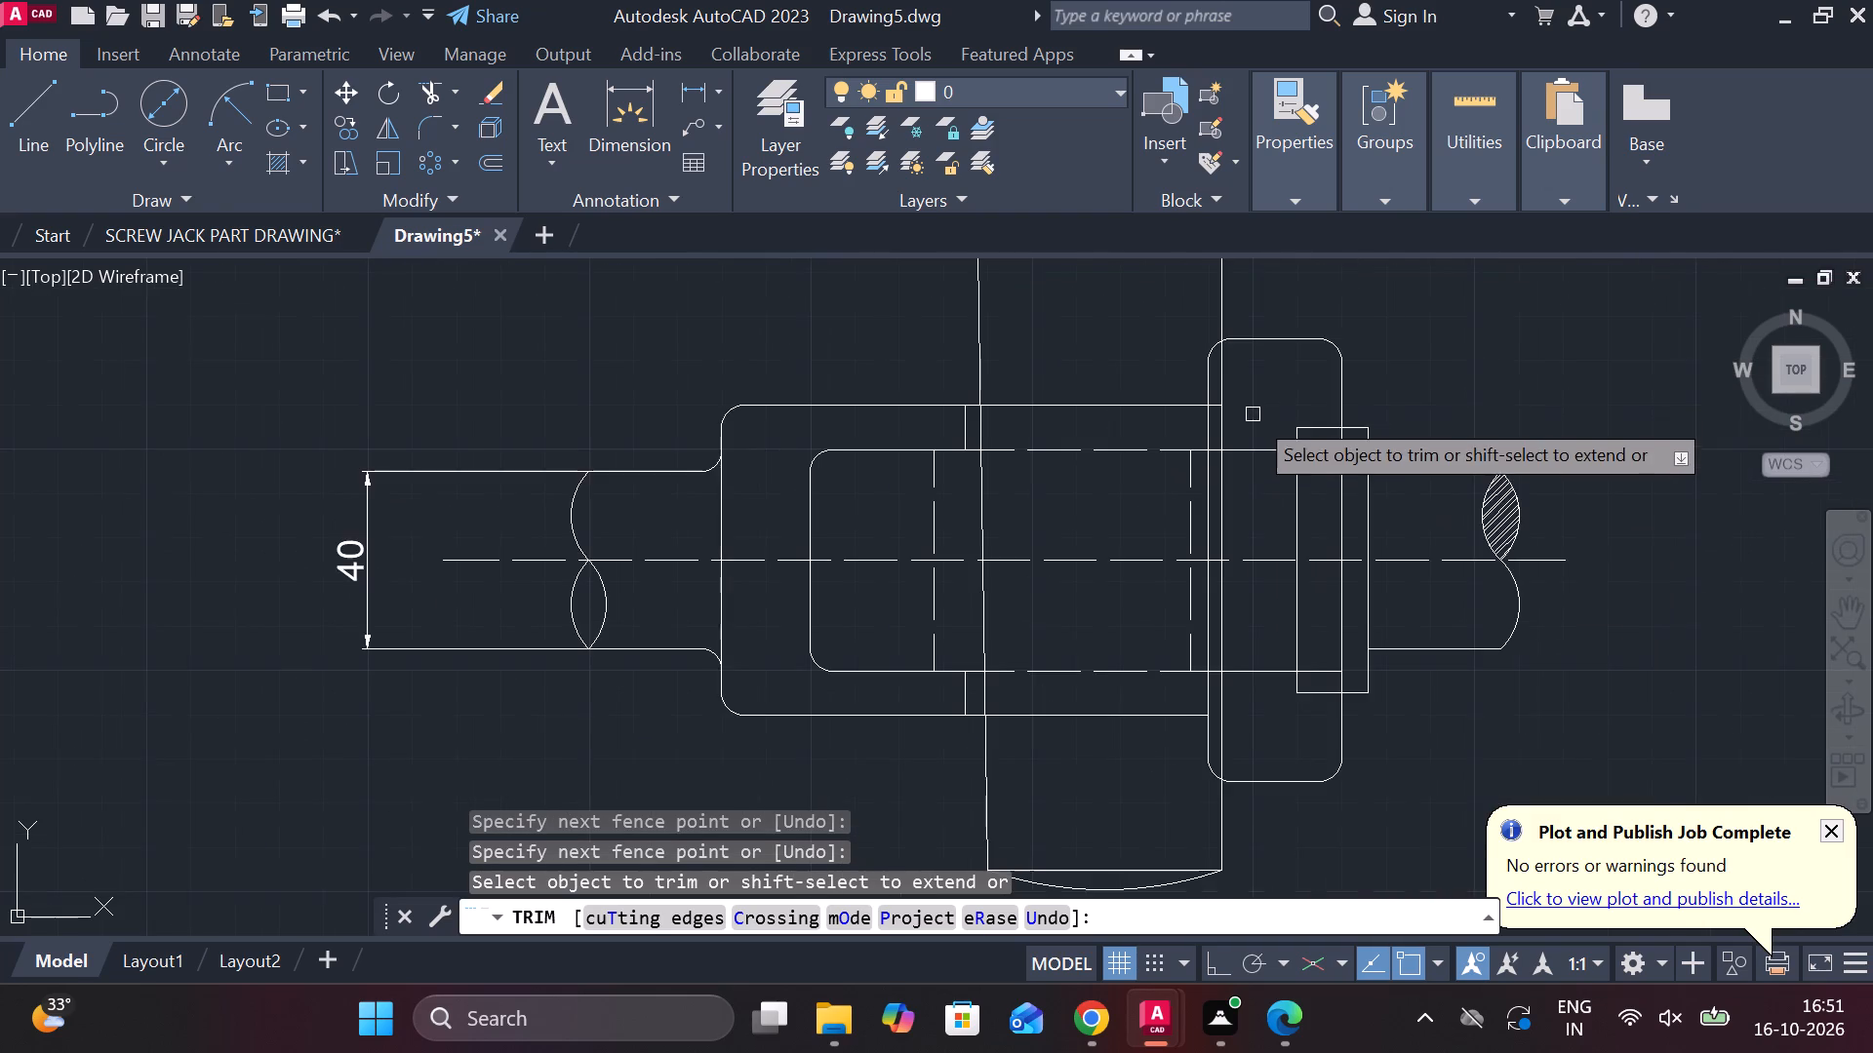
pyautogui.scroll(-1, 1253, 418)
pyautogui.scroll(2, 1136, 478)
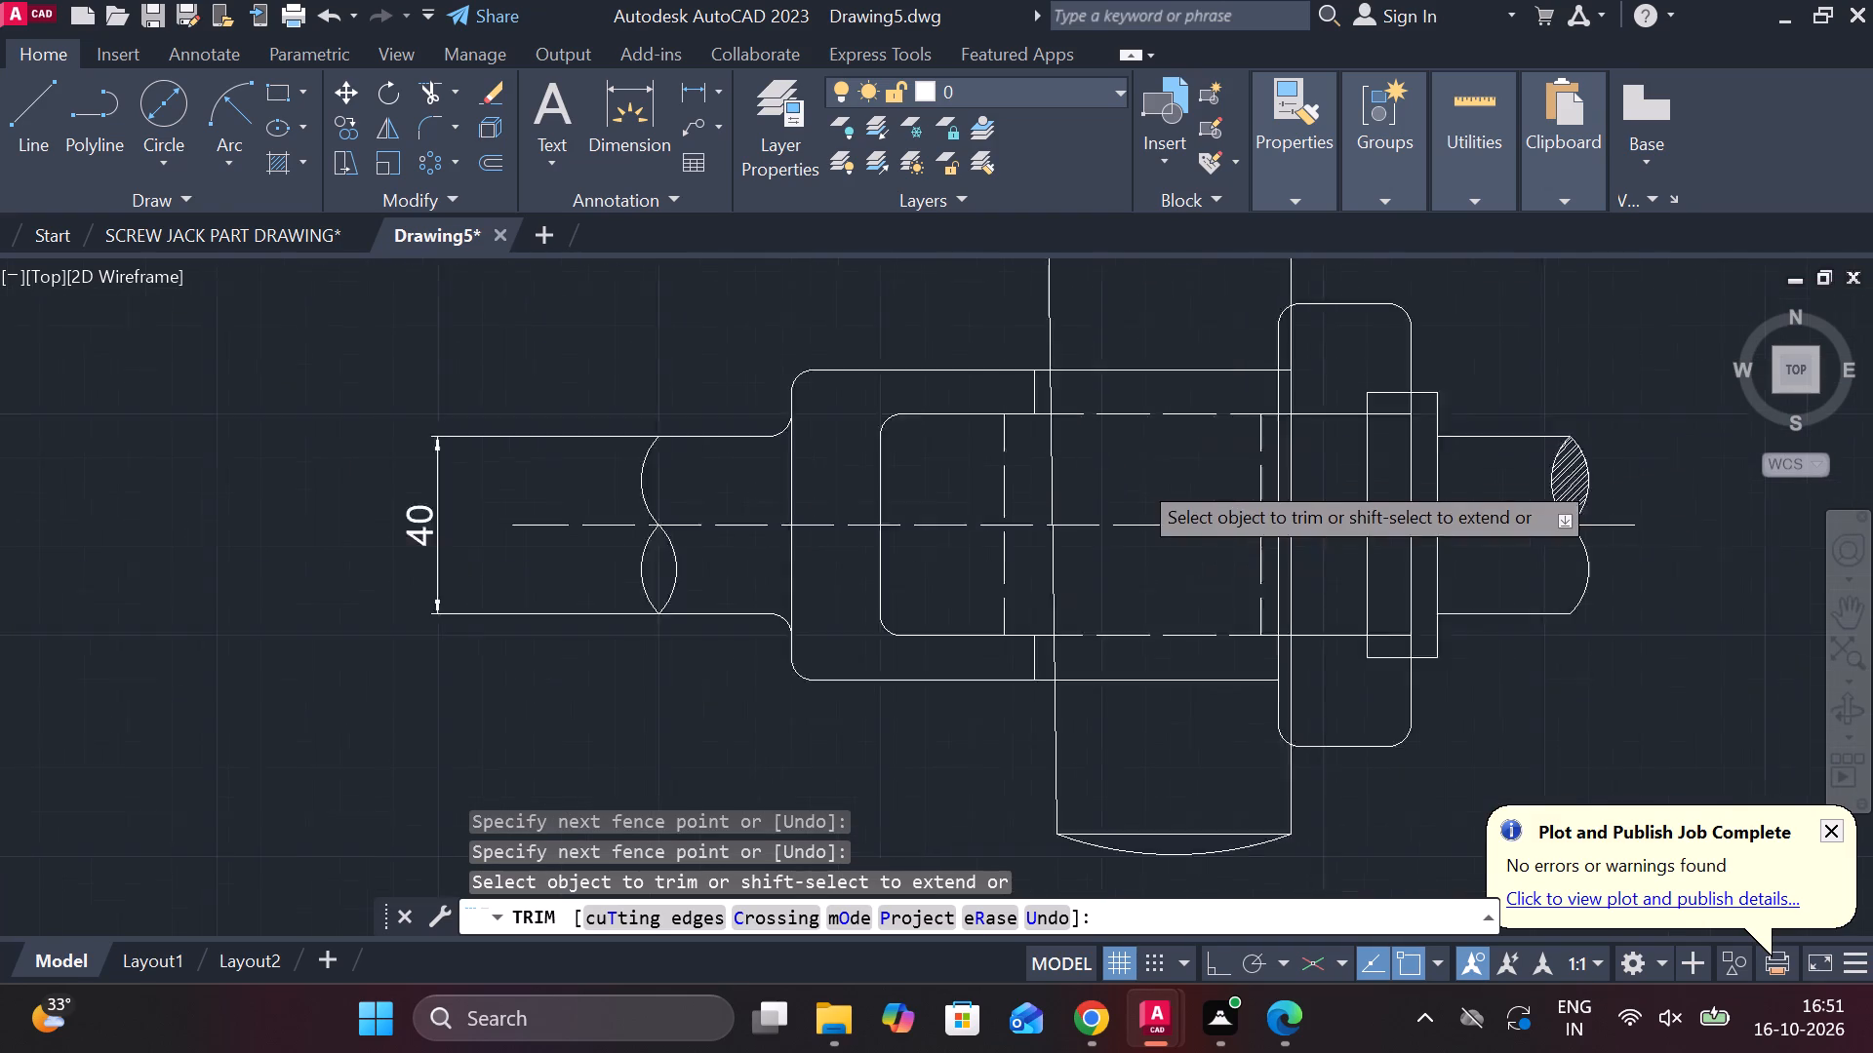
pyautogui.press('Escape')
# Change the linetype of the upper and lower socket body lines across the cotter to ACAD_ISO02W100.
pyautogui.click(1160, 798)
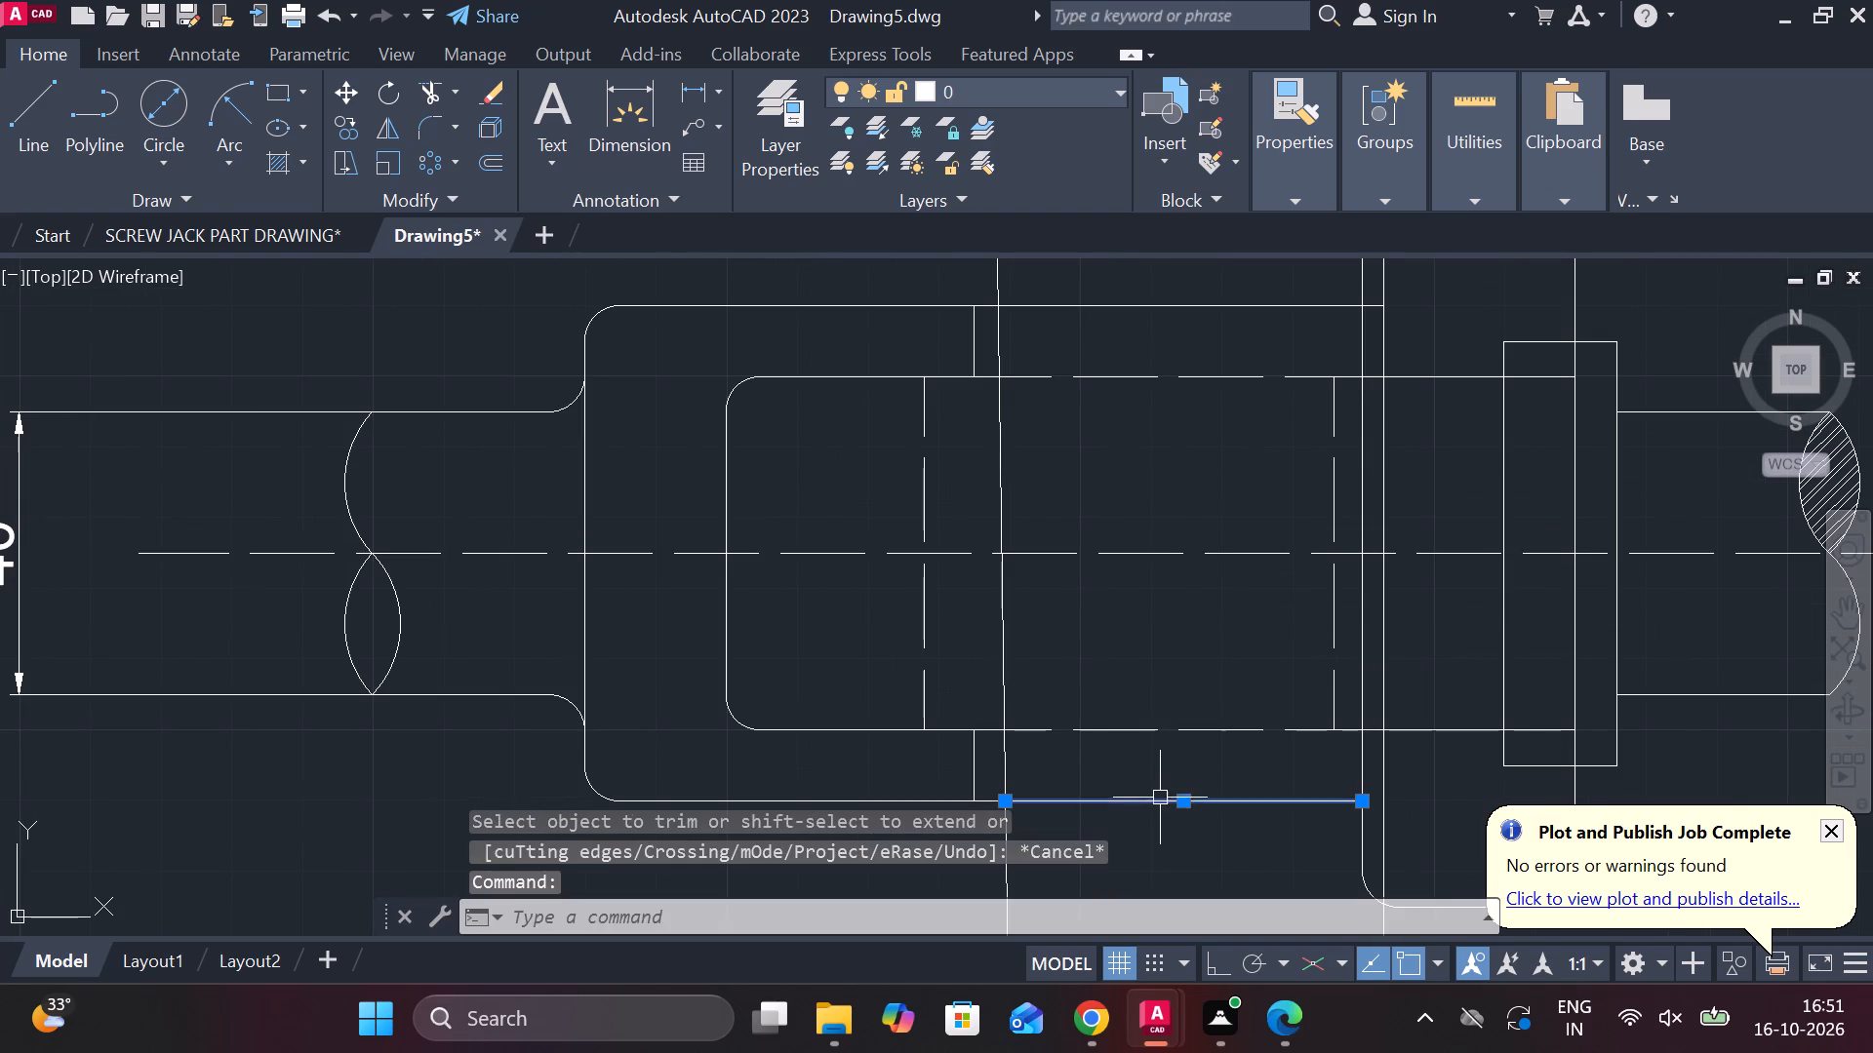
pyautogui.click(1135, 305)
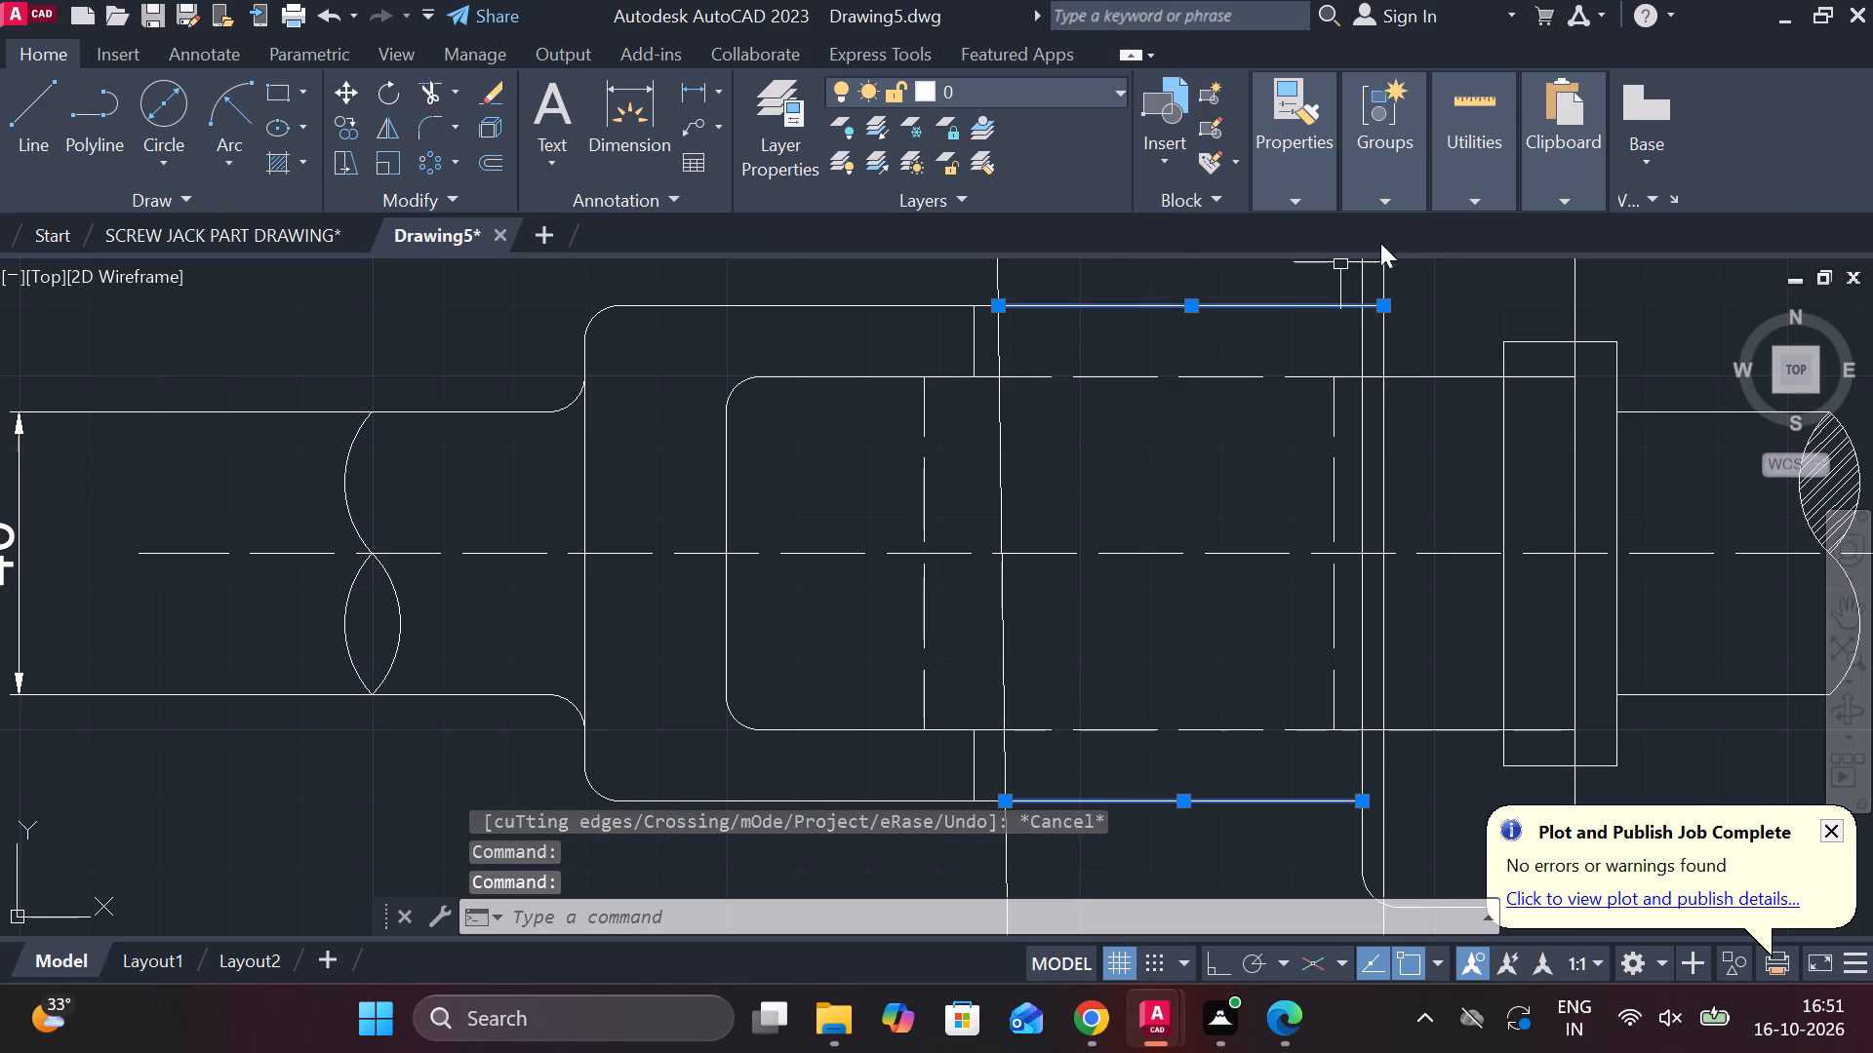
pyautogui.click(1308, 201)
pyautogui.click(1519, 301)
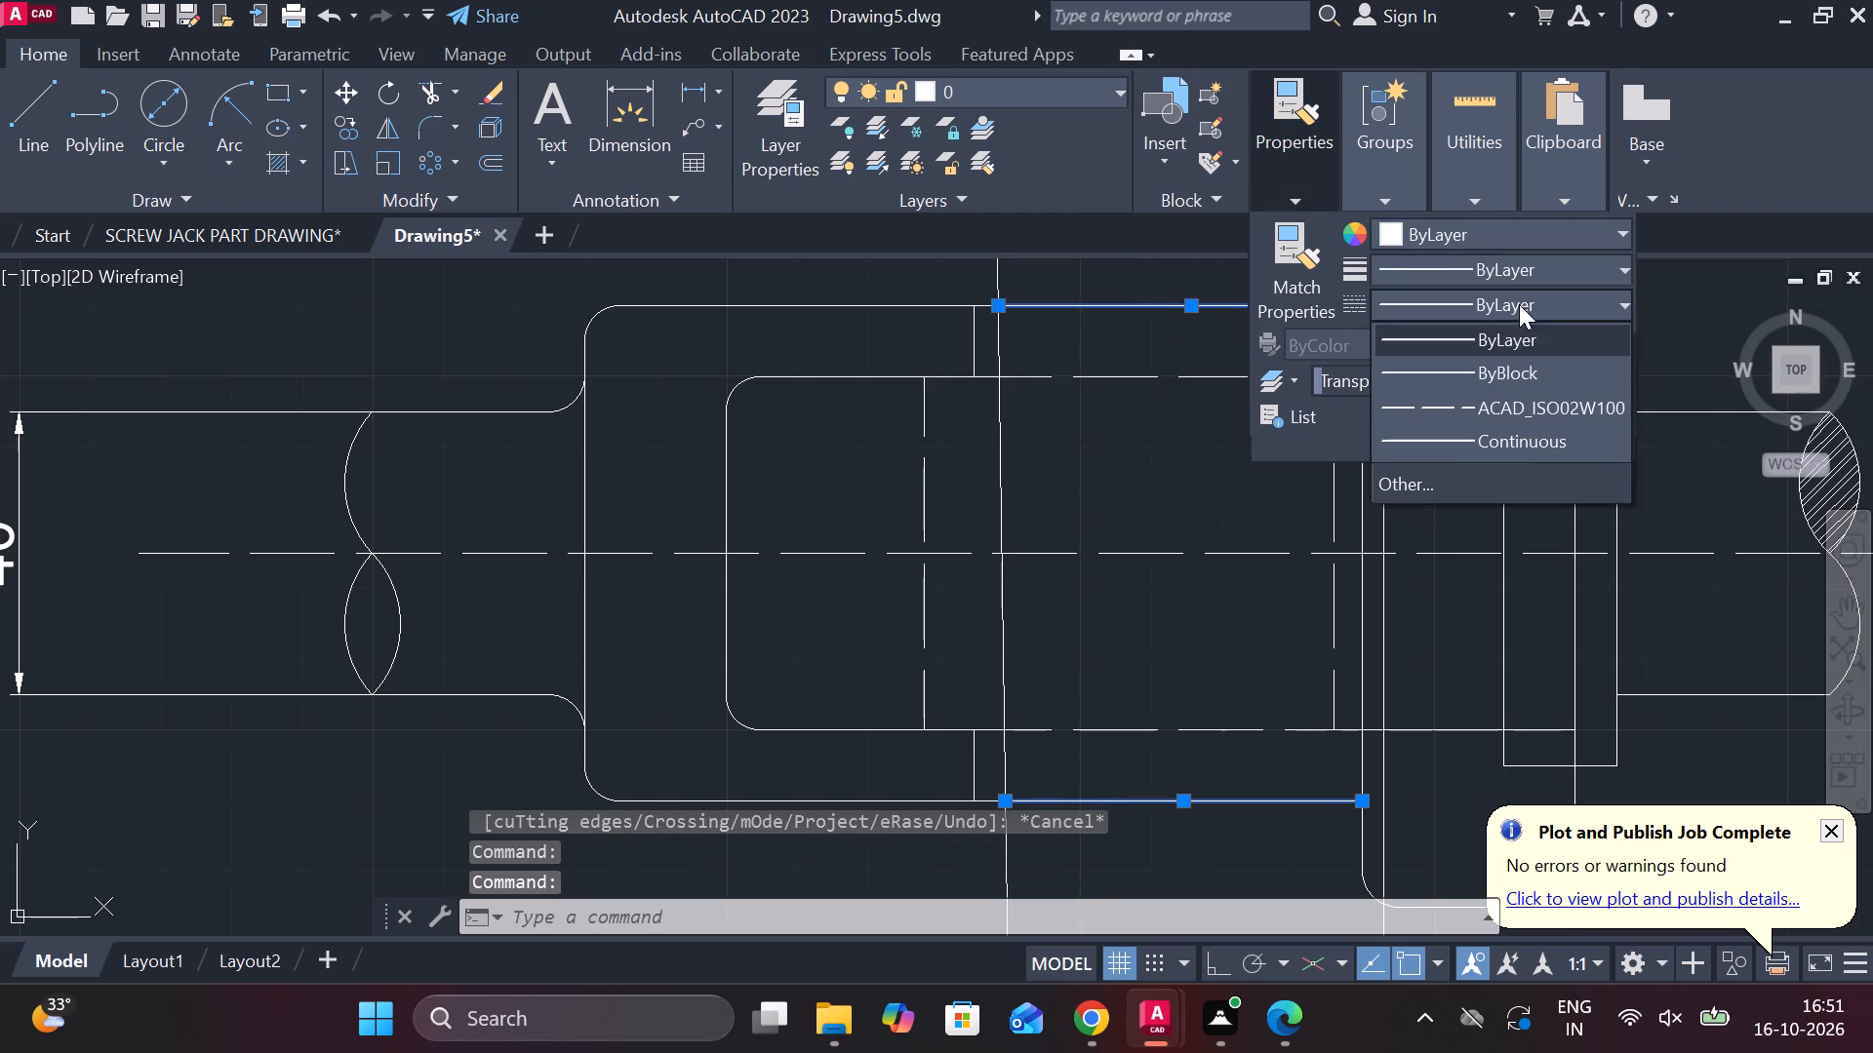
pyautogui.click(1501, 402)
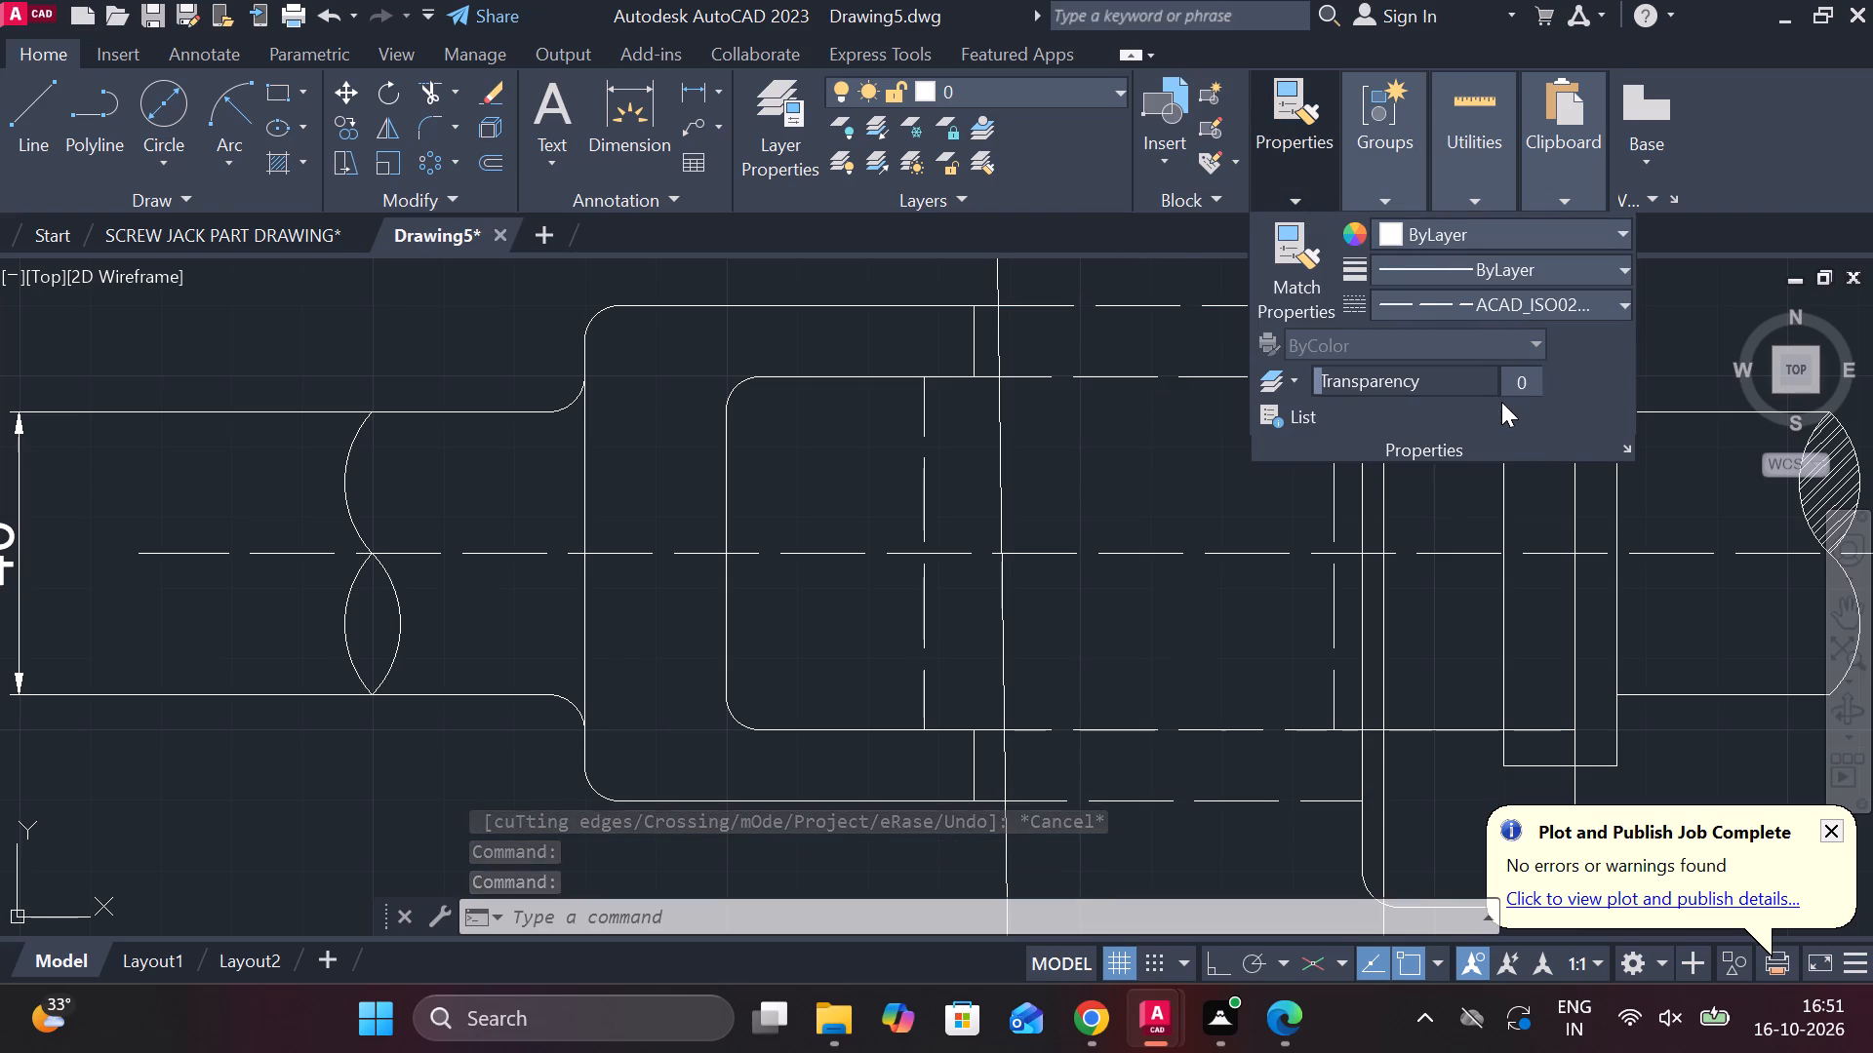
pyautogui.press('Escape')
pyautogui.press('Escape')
# Undo the linetype, trim, line, grip and dimension edits, back through the move that placed the cotter on the joint.
pyautogui.scroll(-2, 1215, 589)
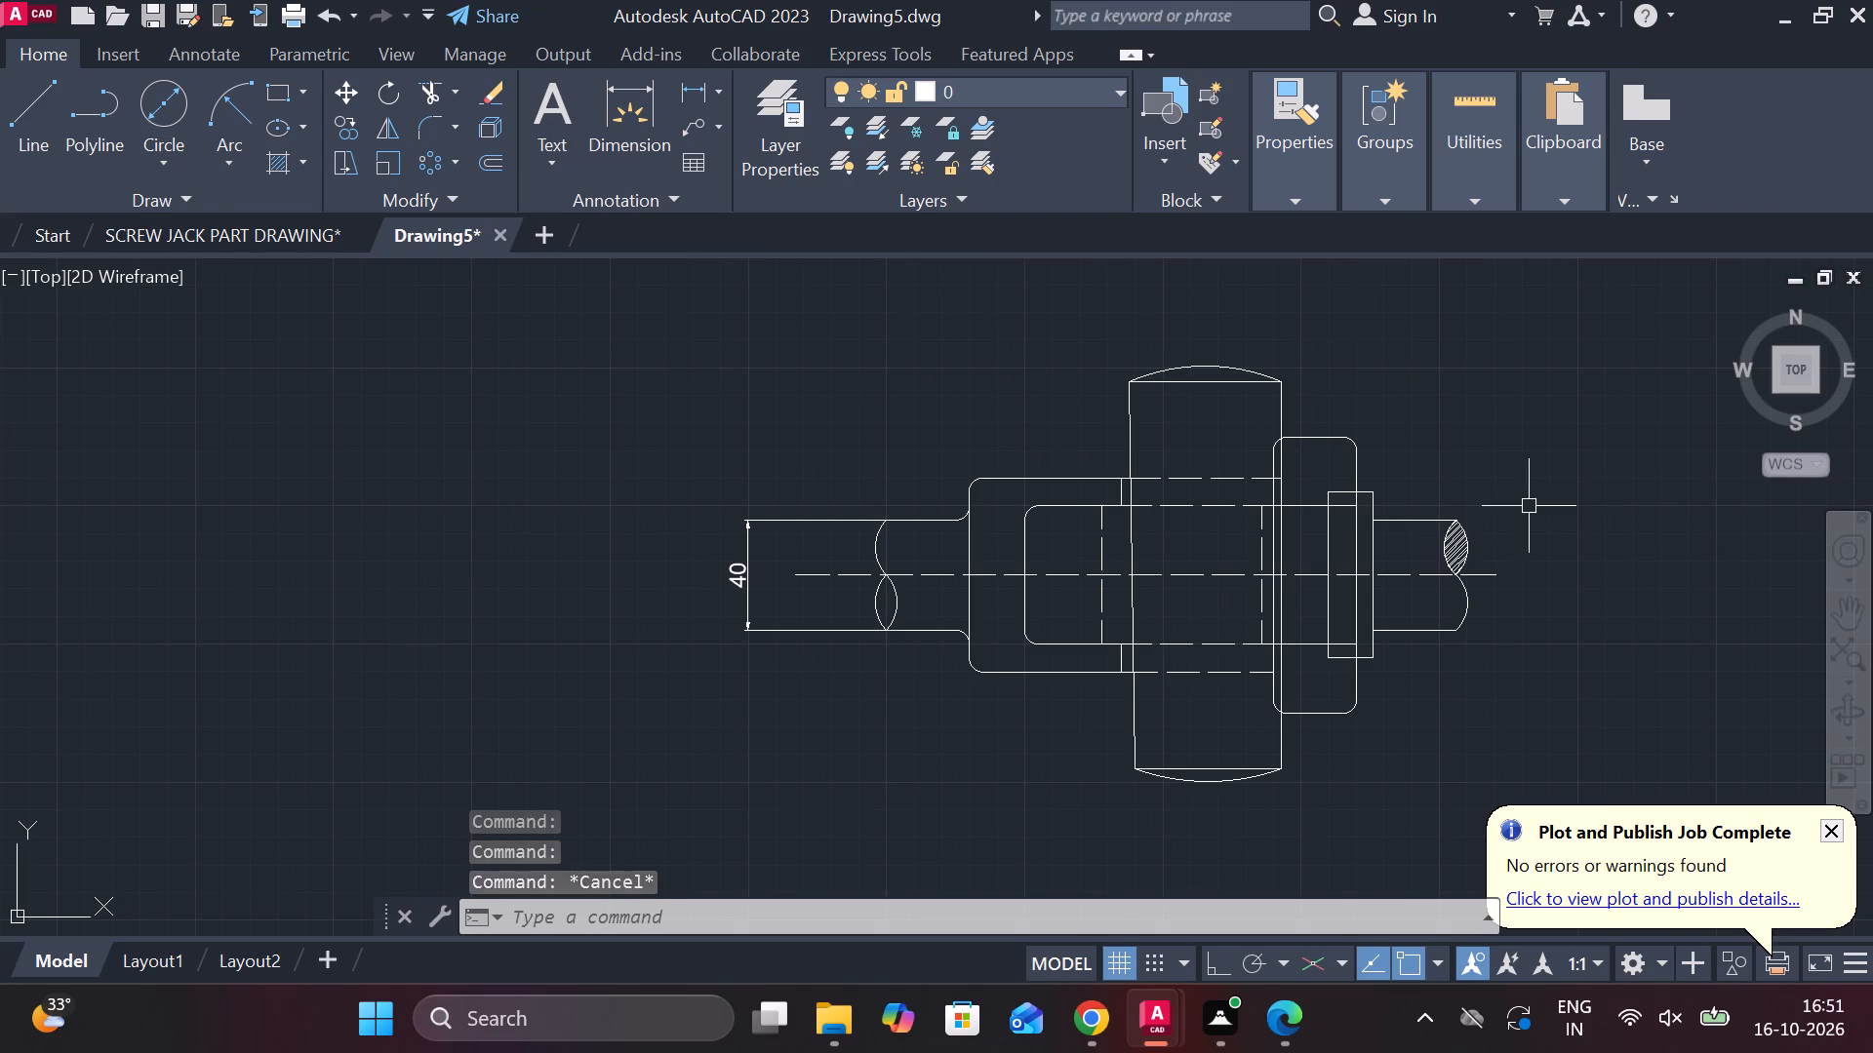
pyautogui.scroll(1, 1476, 489)
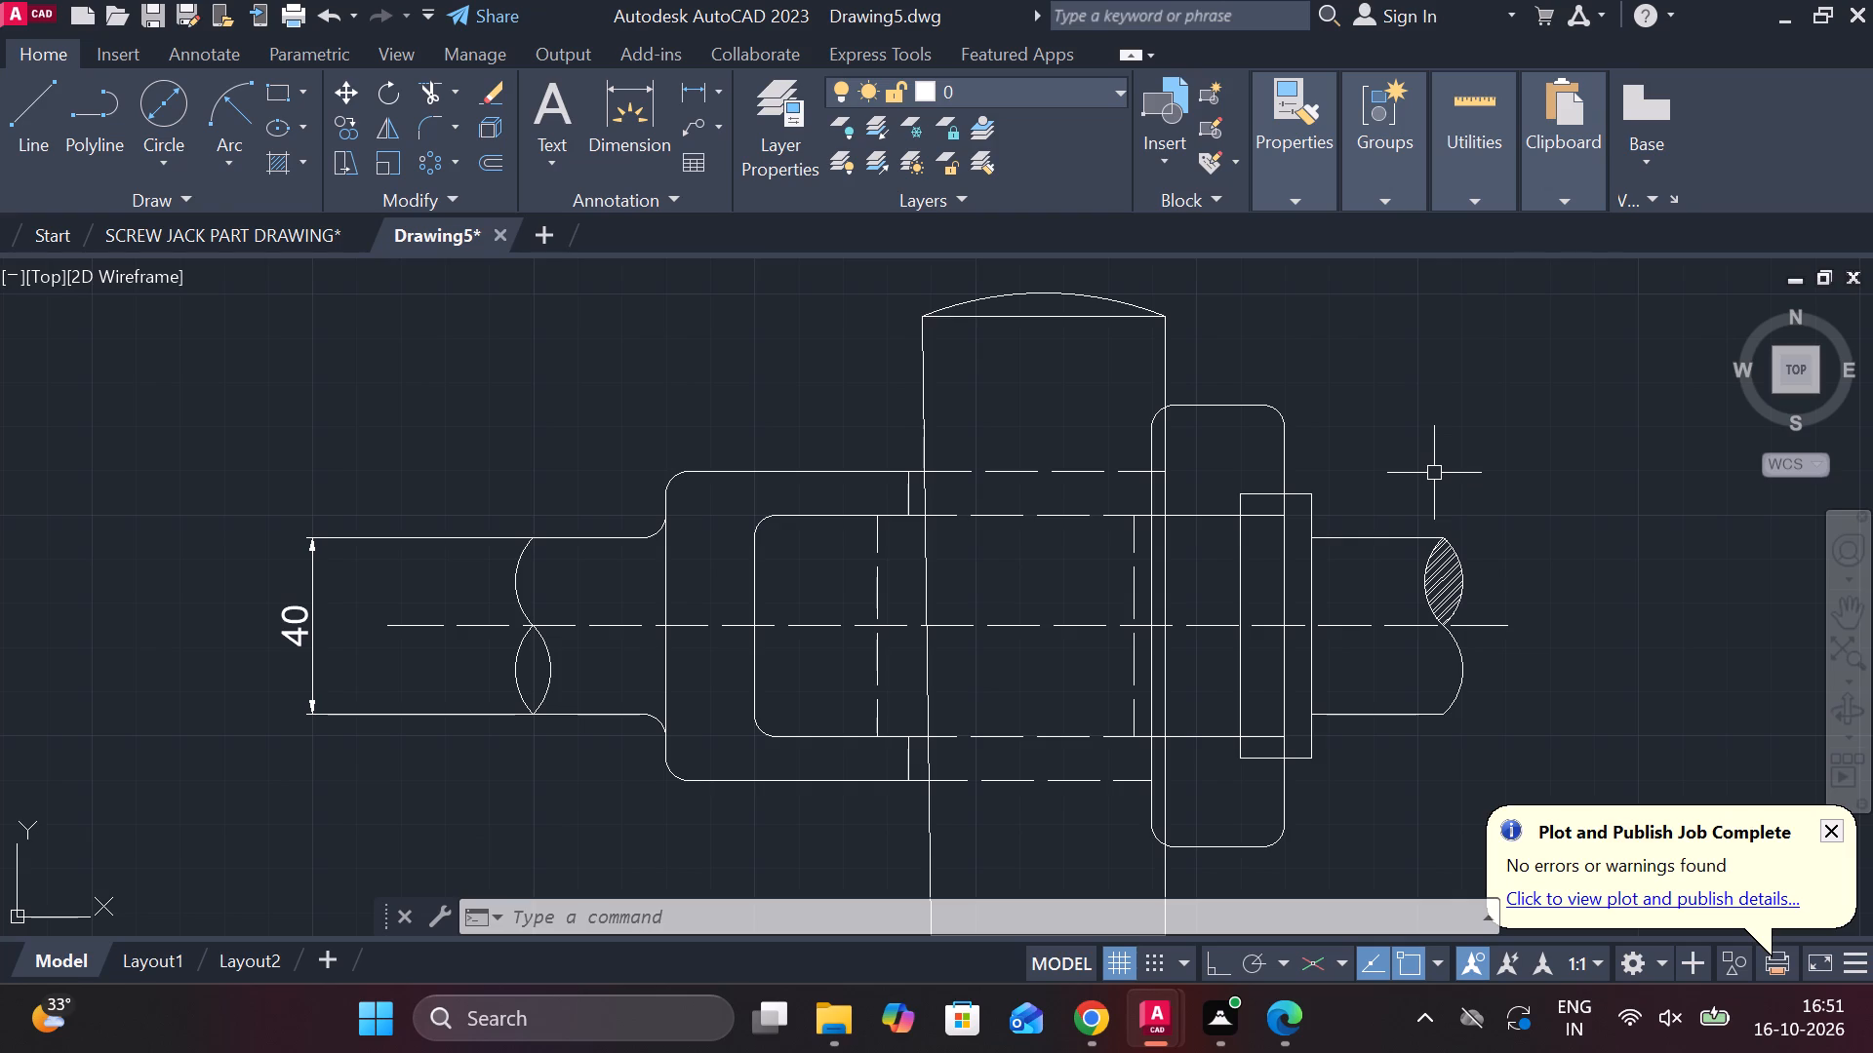
pyautogui.hotkey('ctrl', 'z')
pyautogui.hotkey('ctrl', 'z')
pyautogui.hotkey('ctrl', 'z')
pyautogui.hotkey('ctrl', 'z')
pyautogui.hotkey('ctrl', 'z')
pyautogui.hotkey('ctrl', 'z')
pyautogui.hotkey('ctrl', 'z')
pyautogui.hotkey('ctrl', 'z')
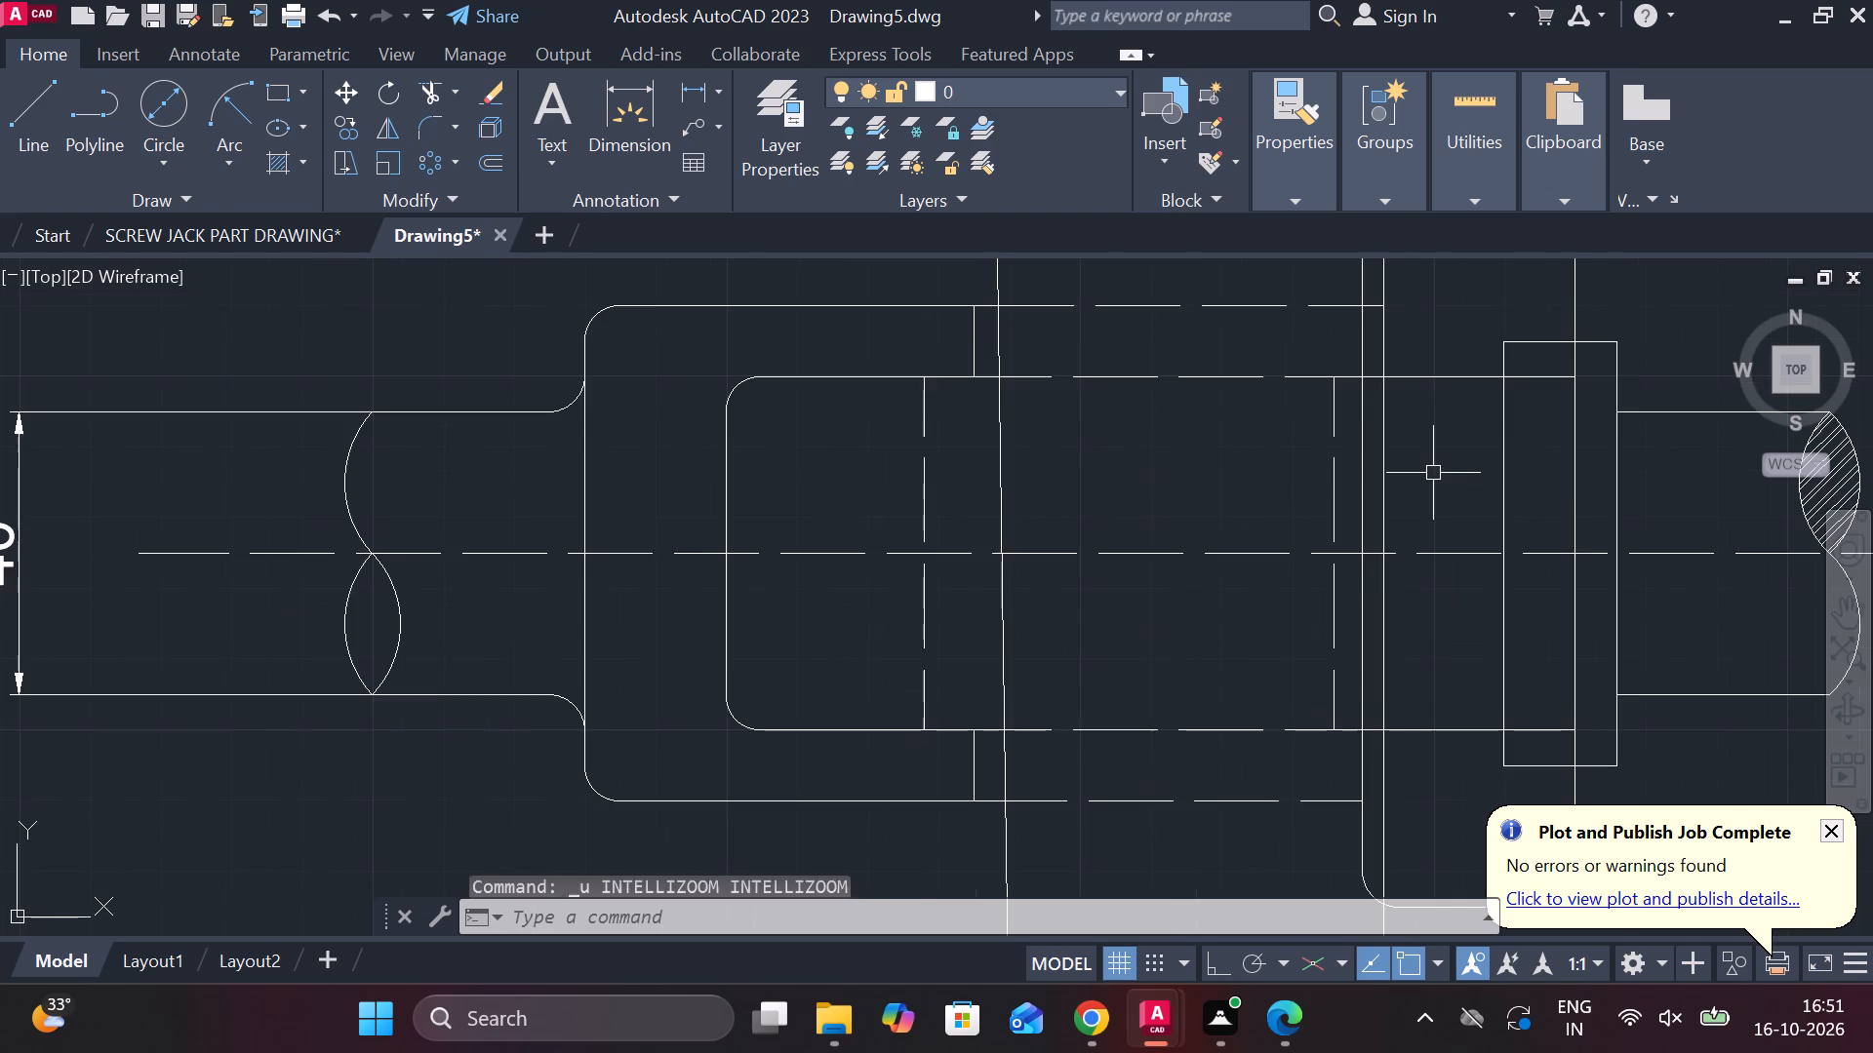
pyautogui.hotkey('ctrl', 'z')
pyautogui.hotkey('ctrl', 'z')
pyautogui.hotkey('ctrl', 'z')
pyautogui.hotkey('ctrl', 'z')
pyautogui.hotkey('ctrl', 'z')
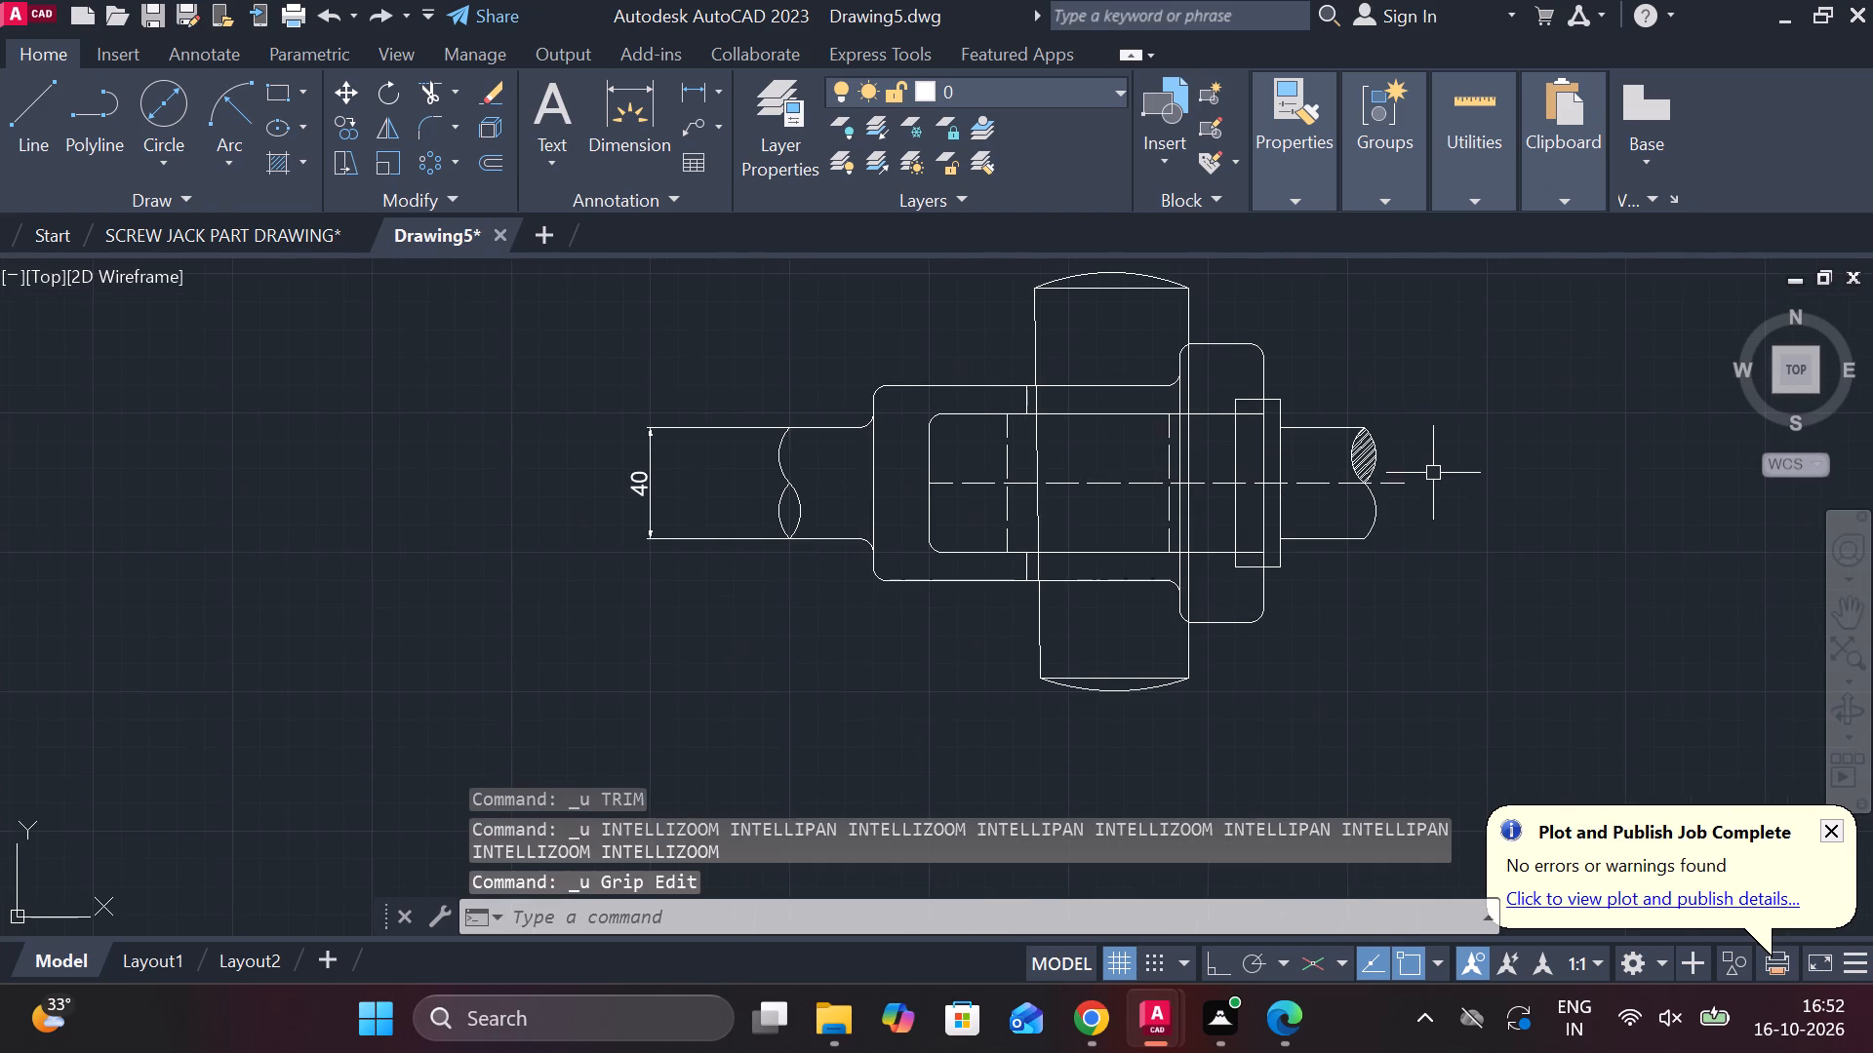
pyautogui.hotkey('ctrl', 'z')
pyautogui.hotkey('ctrl', 'z')
pyautogui.hotkey('ctrl', 'z')
pyautogui.hotkey('ctrl', 'z')
pyautogui.hotkey('ctrl', 'z')
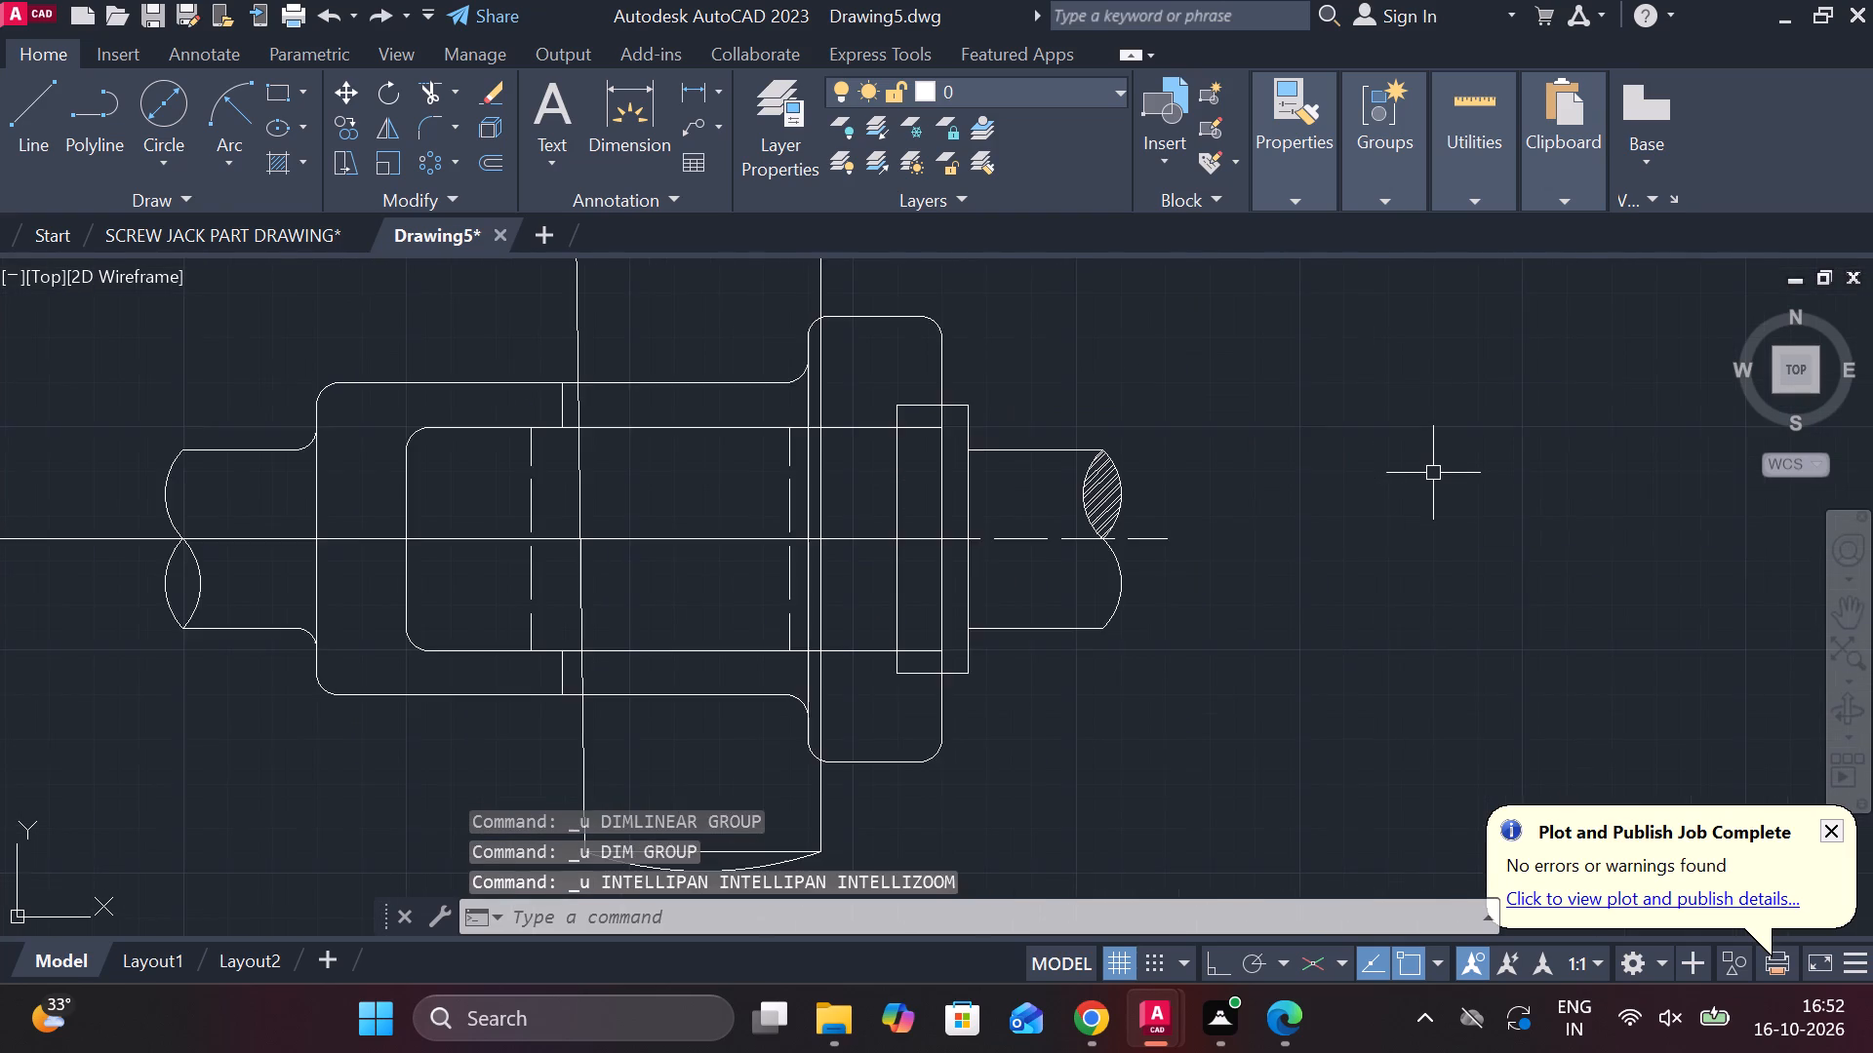
pyautogui.hotkey('ctrl', 'z')
# Undo further, through the move that placed the spigot inside the socket.
pyautogui.scroll(-1, 1197, 474)
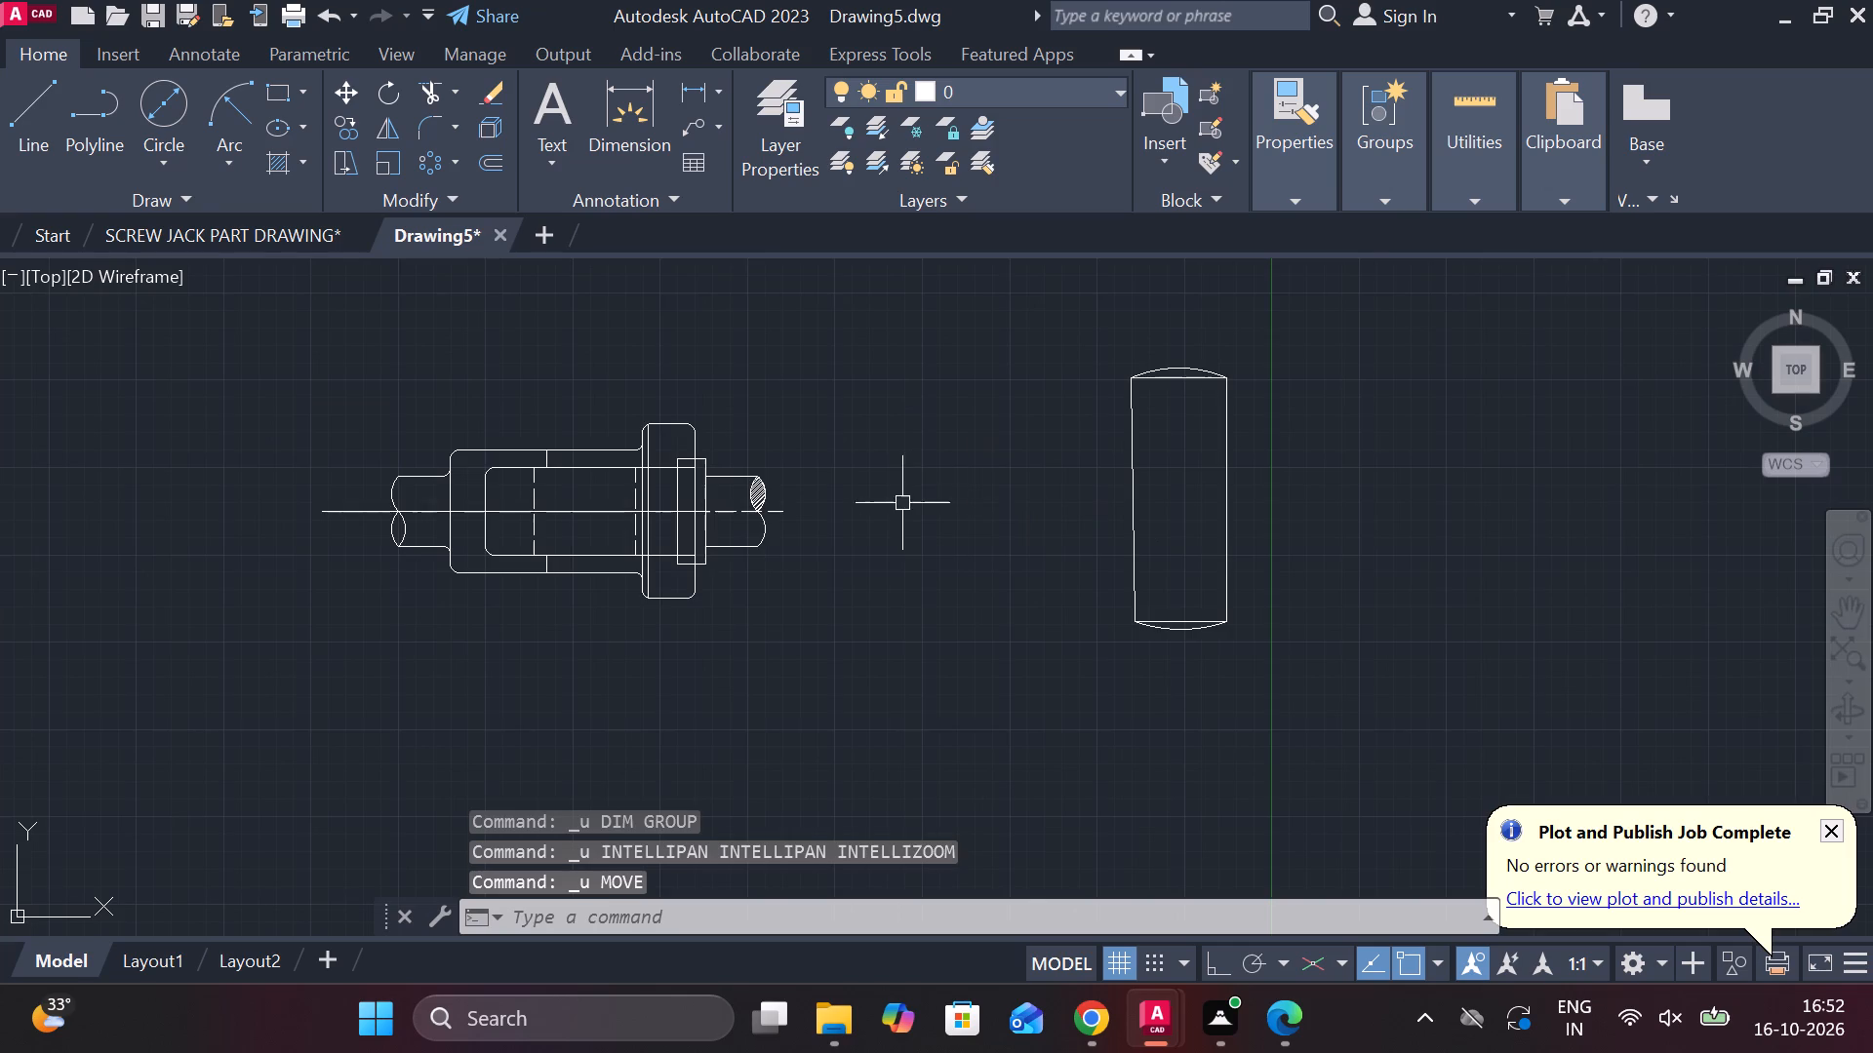
pyautogui.hotkey('ctrl', 'z')
pyautogui.hotkey('ctrl', 'z')
pyautogui.hotkey('ctrl', 'z')
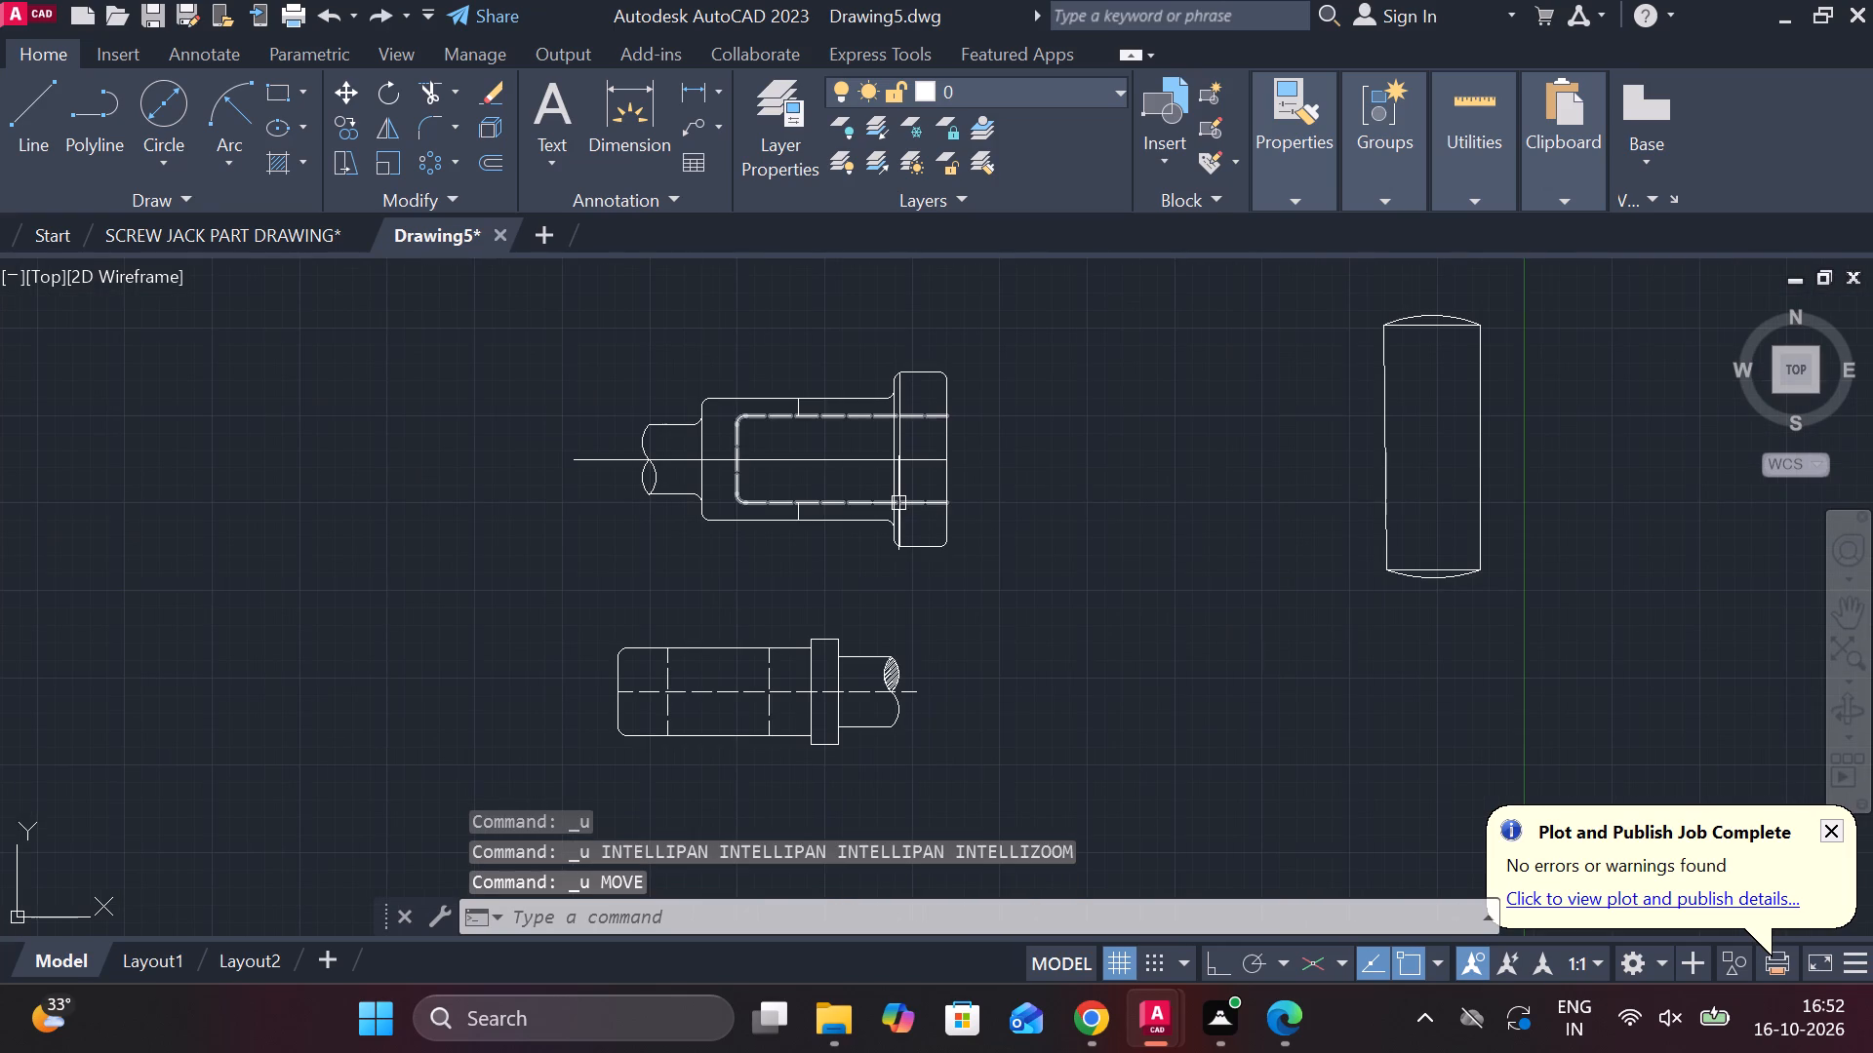
# Move the whole spigot view from its collar's left-face midpoint to the centreline end on the socket's right face.
pyautogui.moveTo(1018, 575); pyautogui.dragTo(1061, 503, button='middle')
pyautogui.click(586, 551)
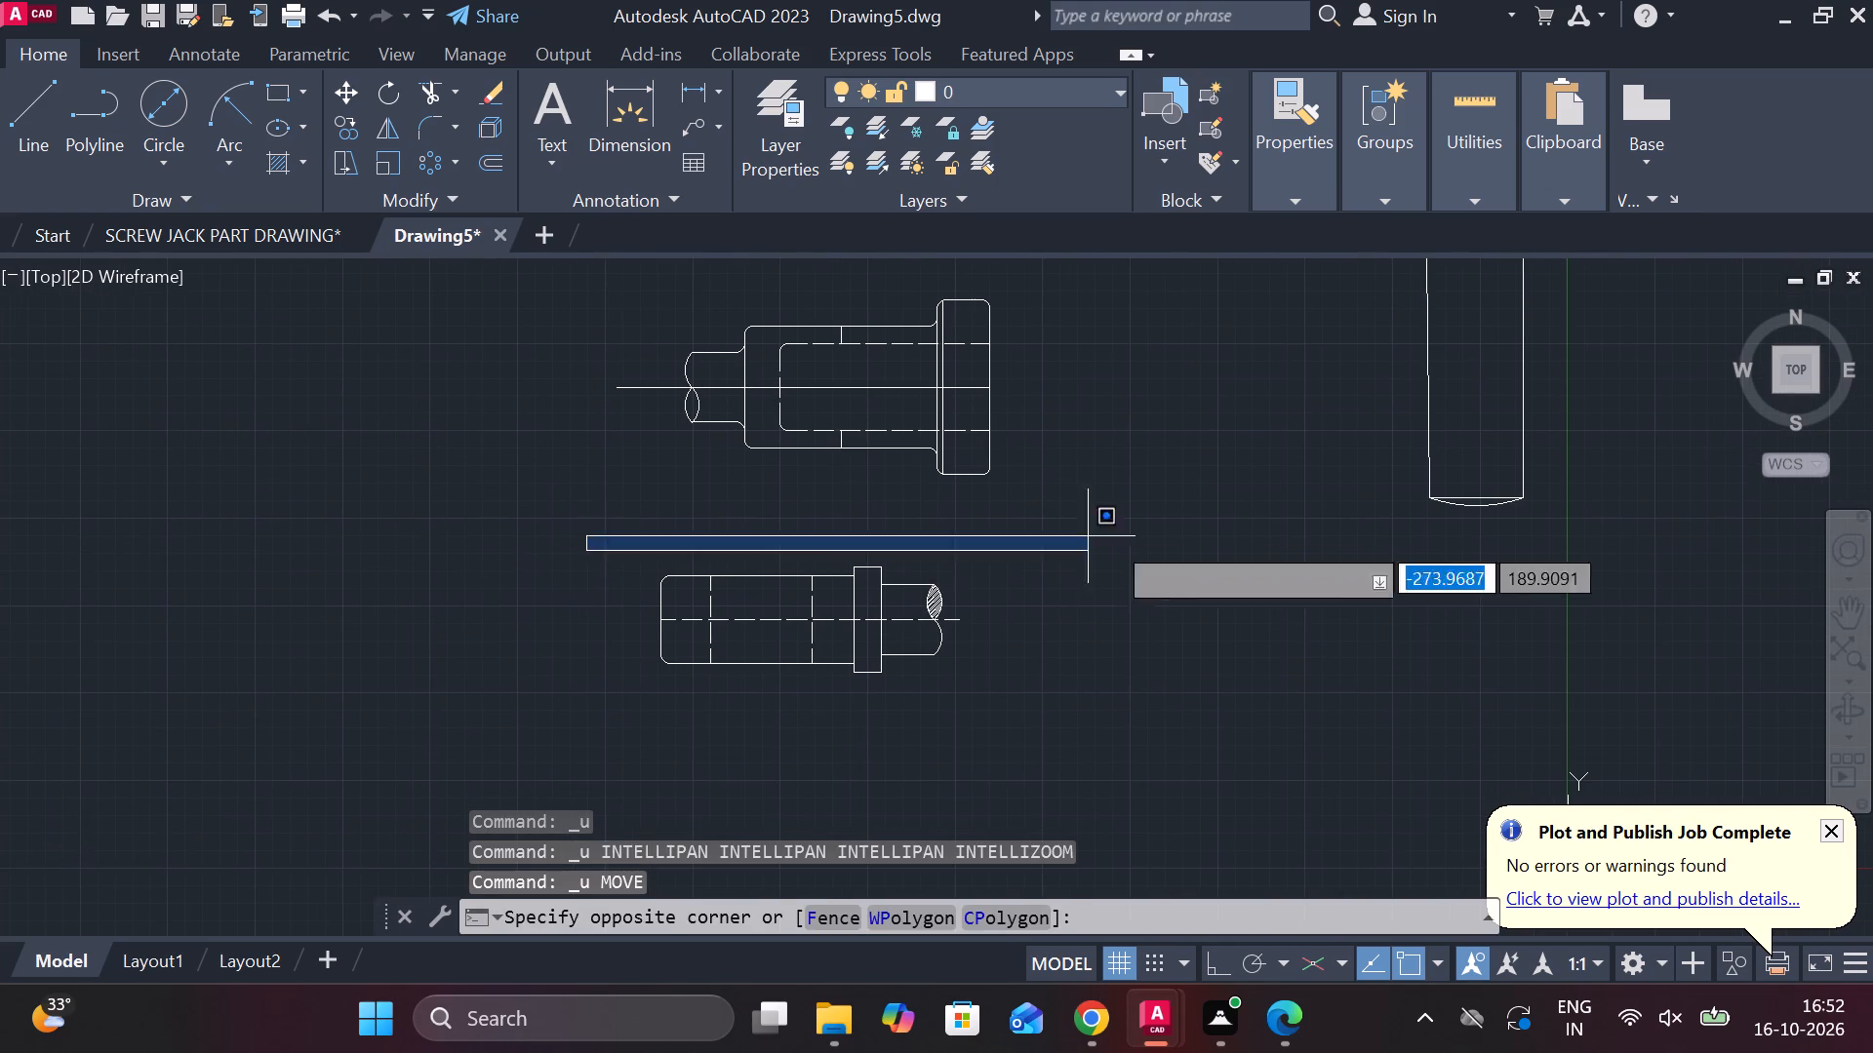
pyautogui.click(1150, 712)
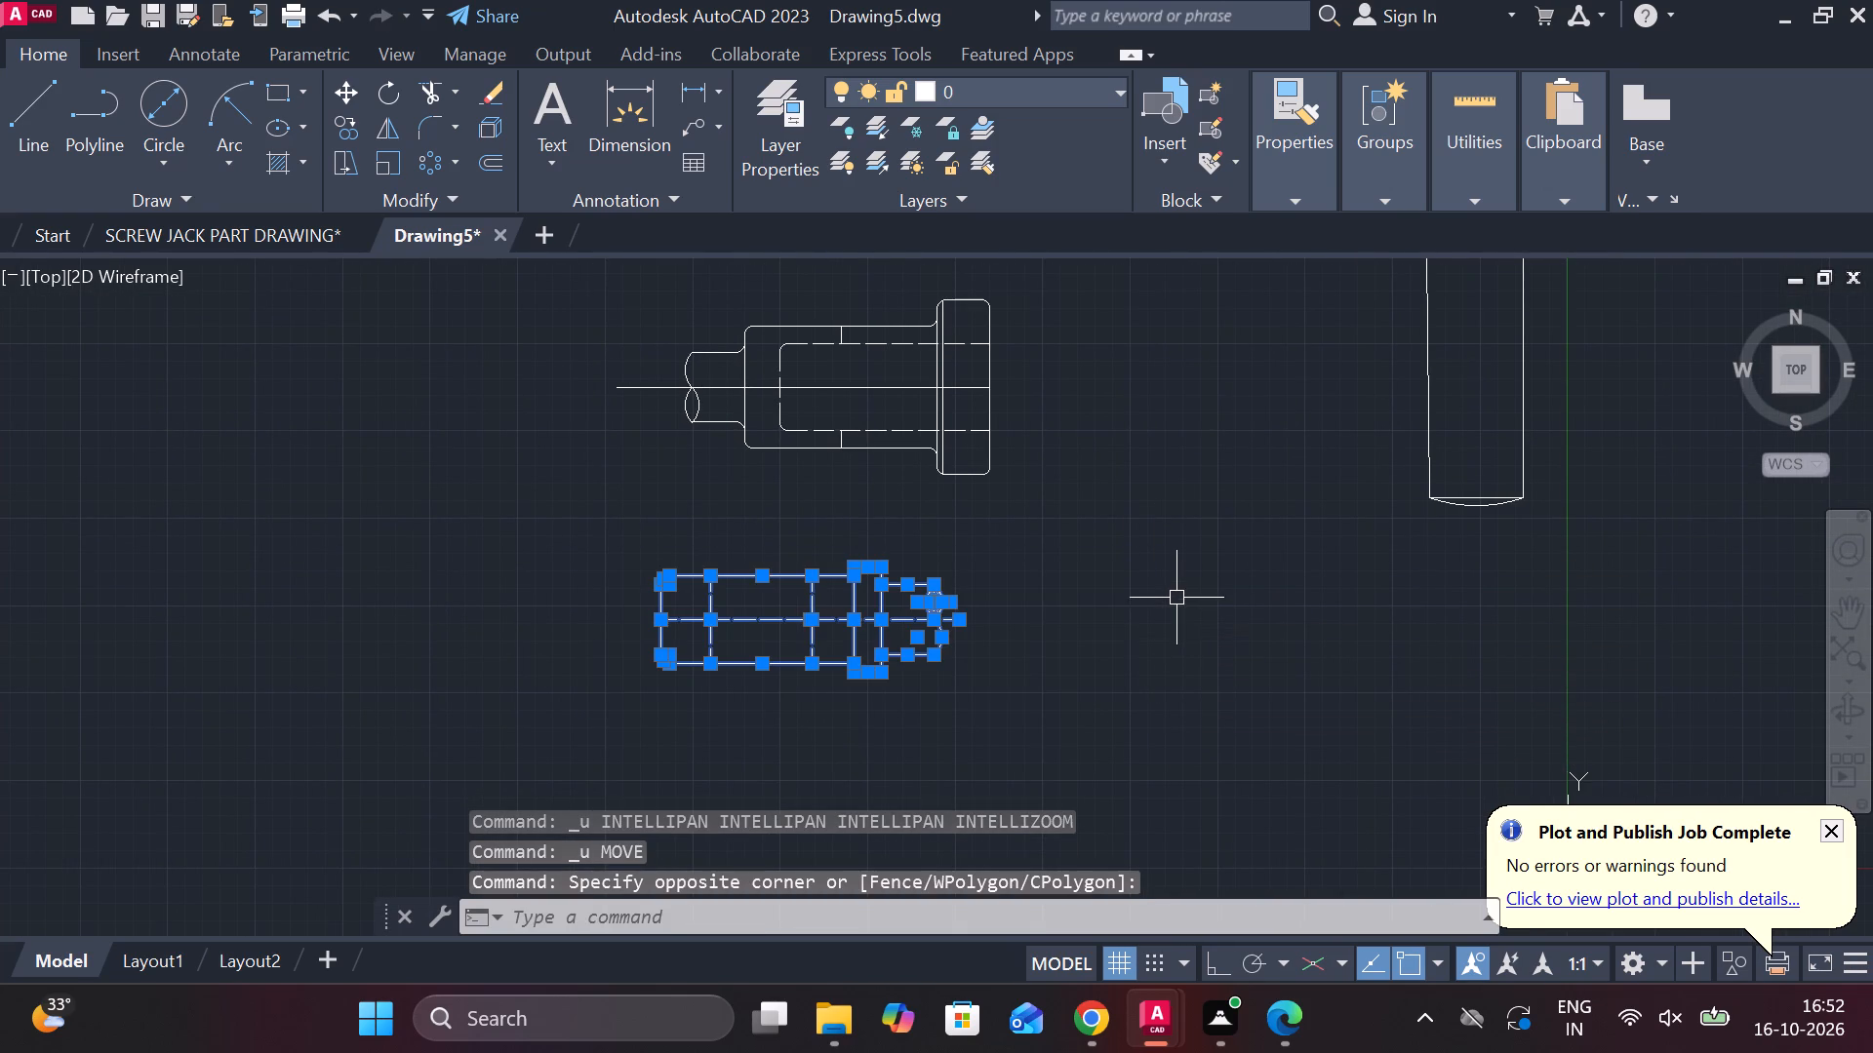
pyautogui.press('m')
pyautogui.press('Return')
pyautogui.scroll(2, 790, 595)
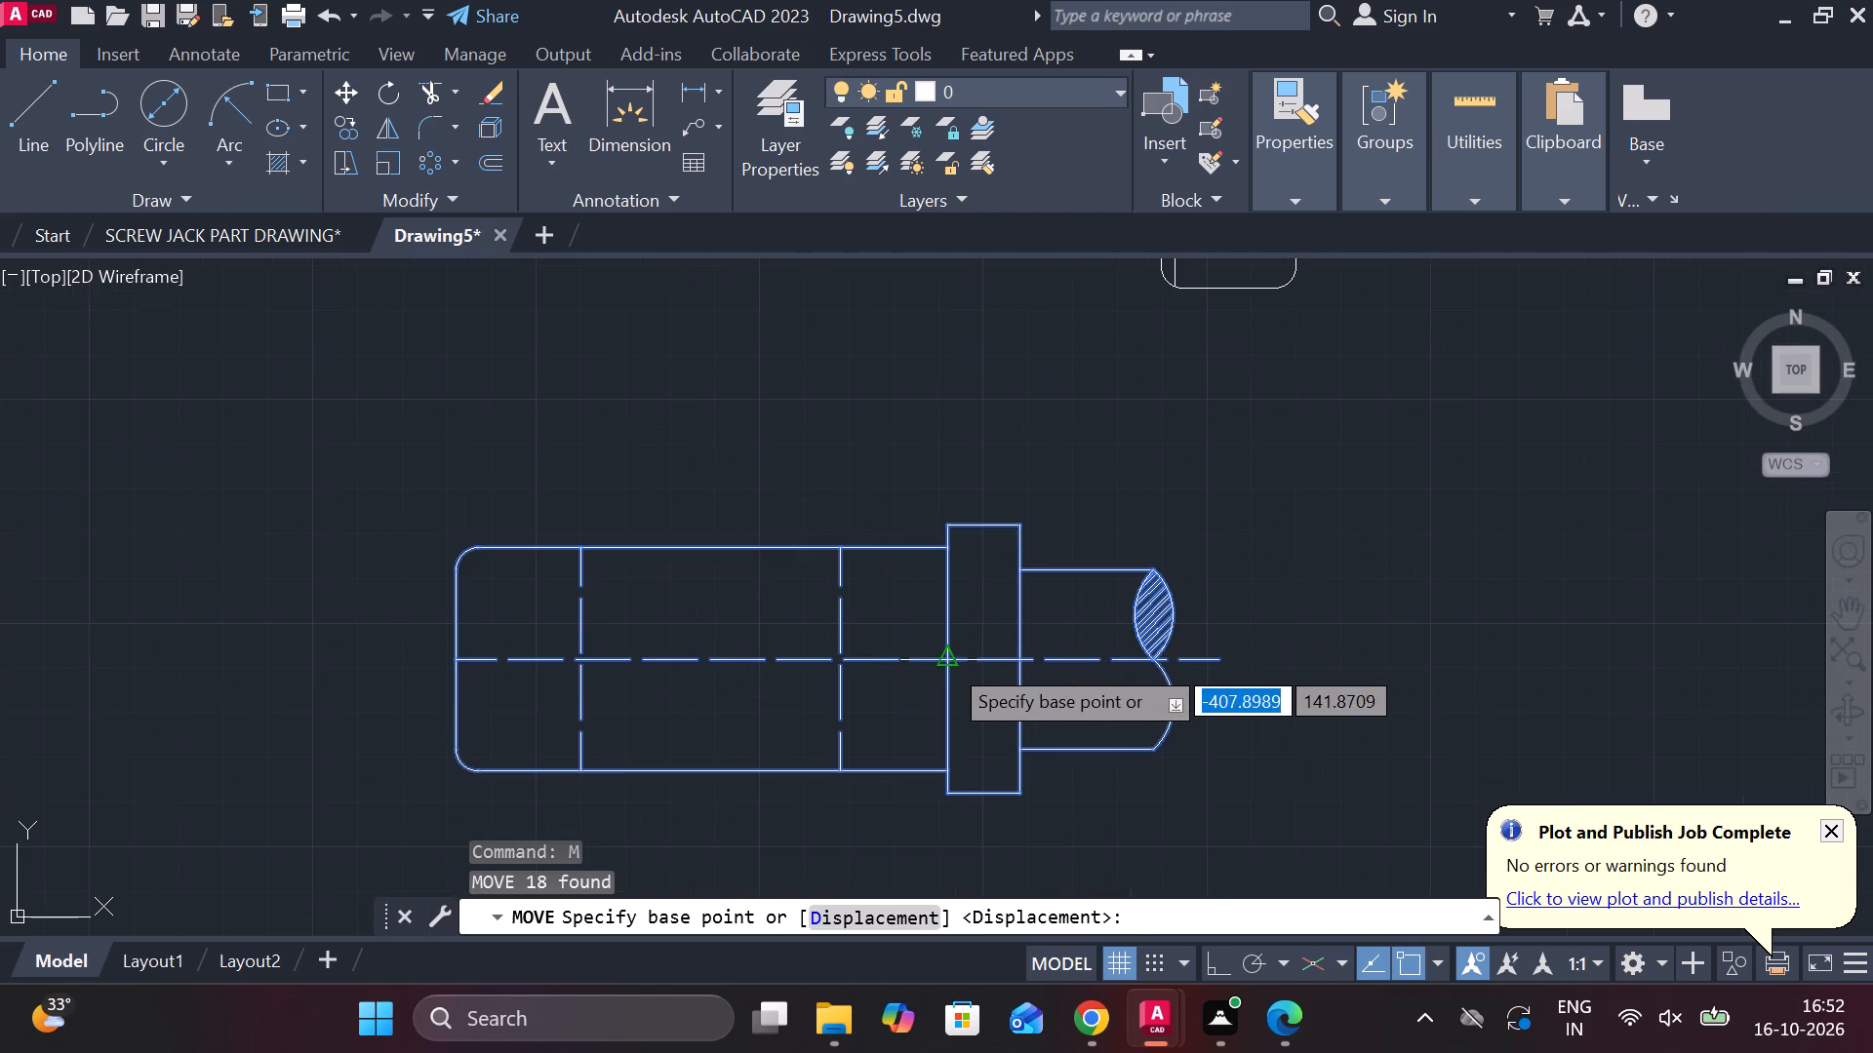
pyautogui.click(947, 662)
pyautogui.moveTo(1181, 545); pyautogui.dragTo(1078, 781, button='middle')
pyautogui.moveTo(1148, 452); pyautogui.dragTo(1004, 674, button='middle')
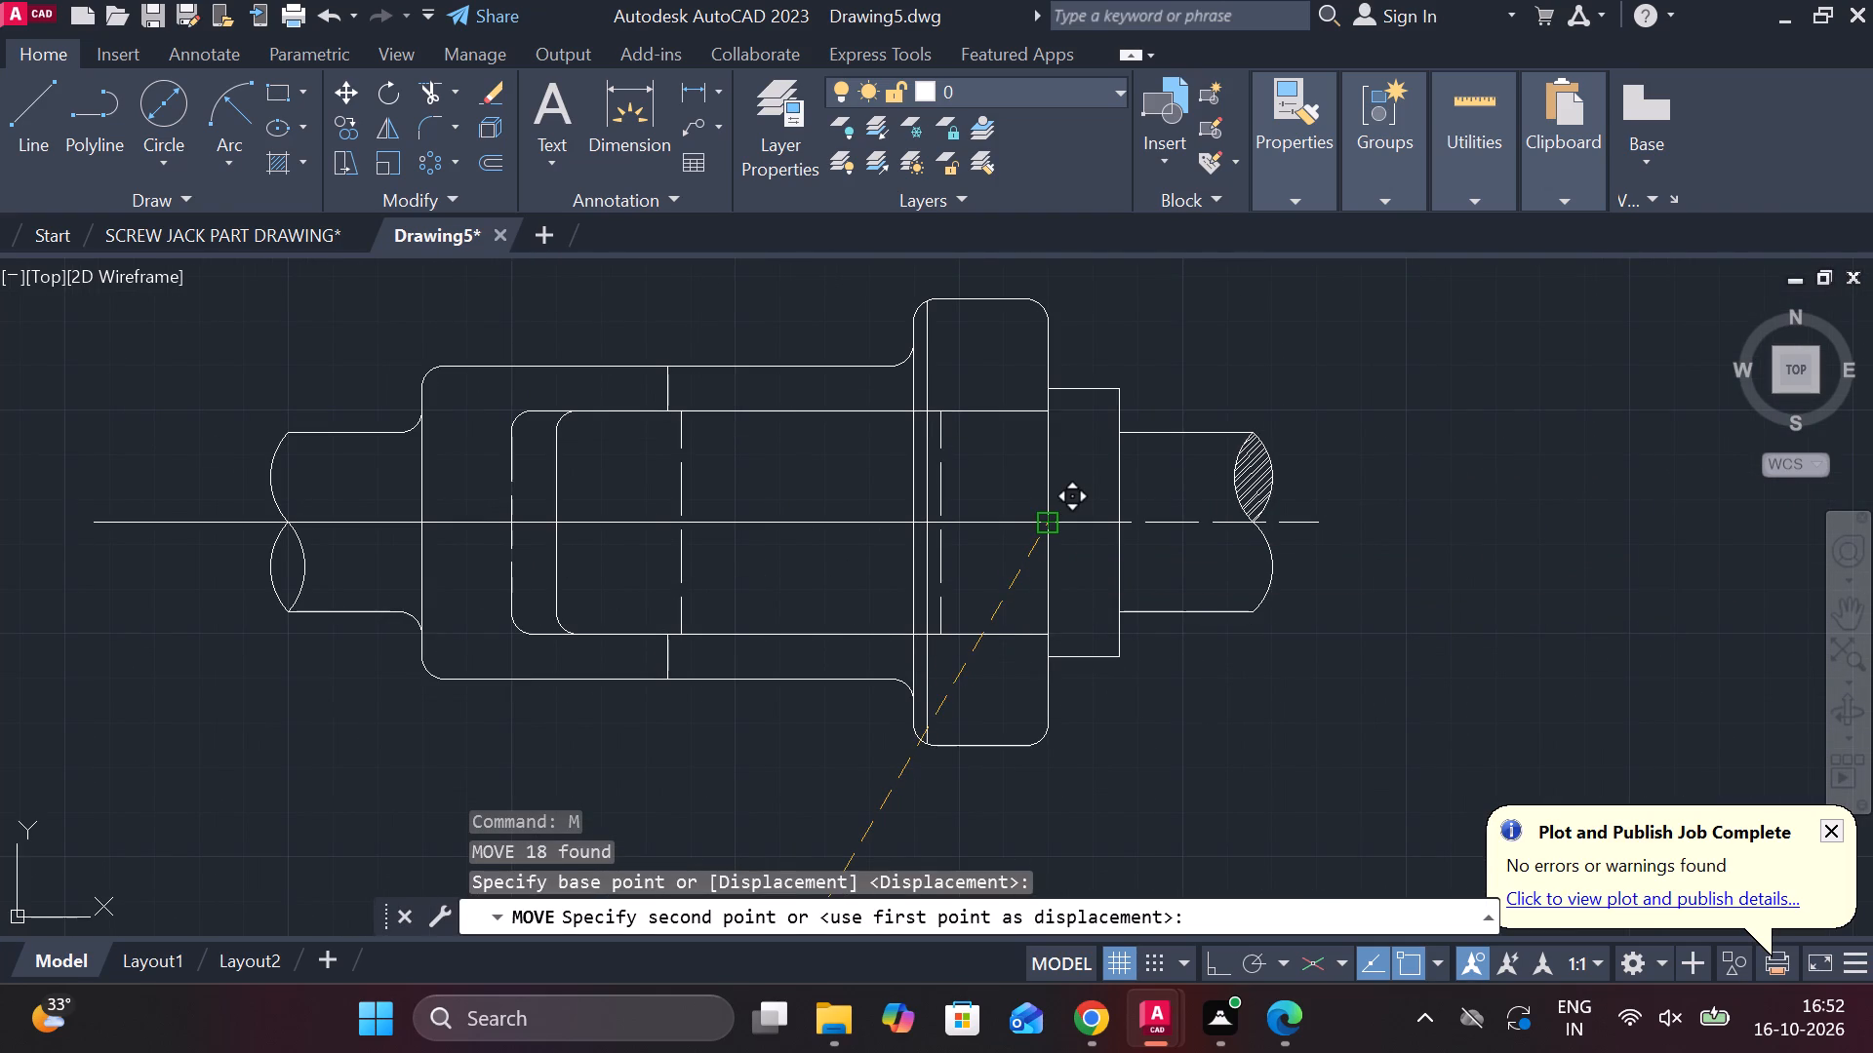
pyautogui.click(1054, 530)
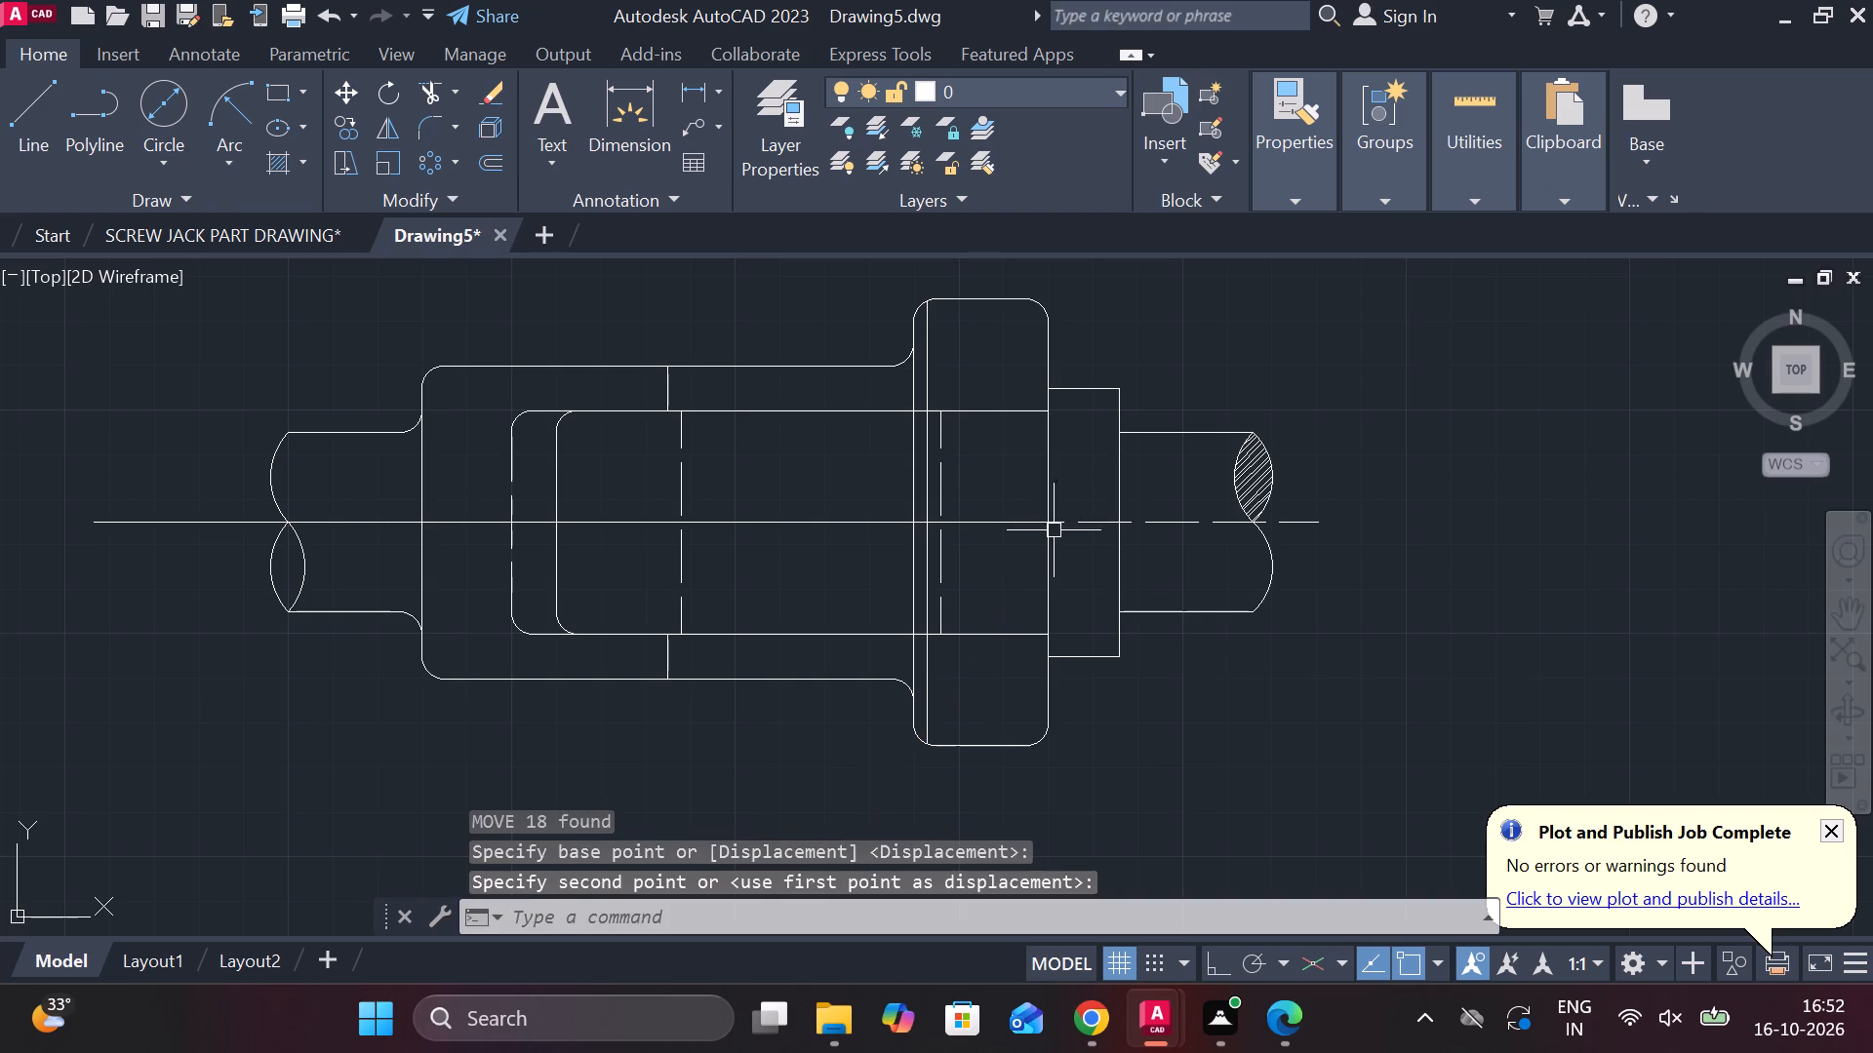
# Erase the left dashed vertical slot line of the spigot inside the socket.
pyautogui.scroll(-1, 1220, 545)
pyautogui.scroll(1, 927, 557)
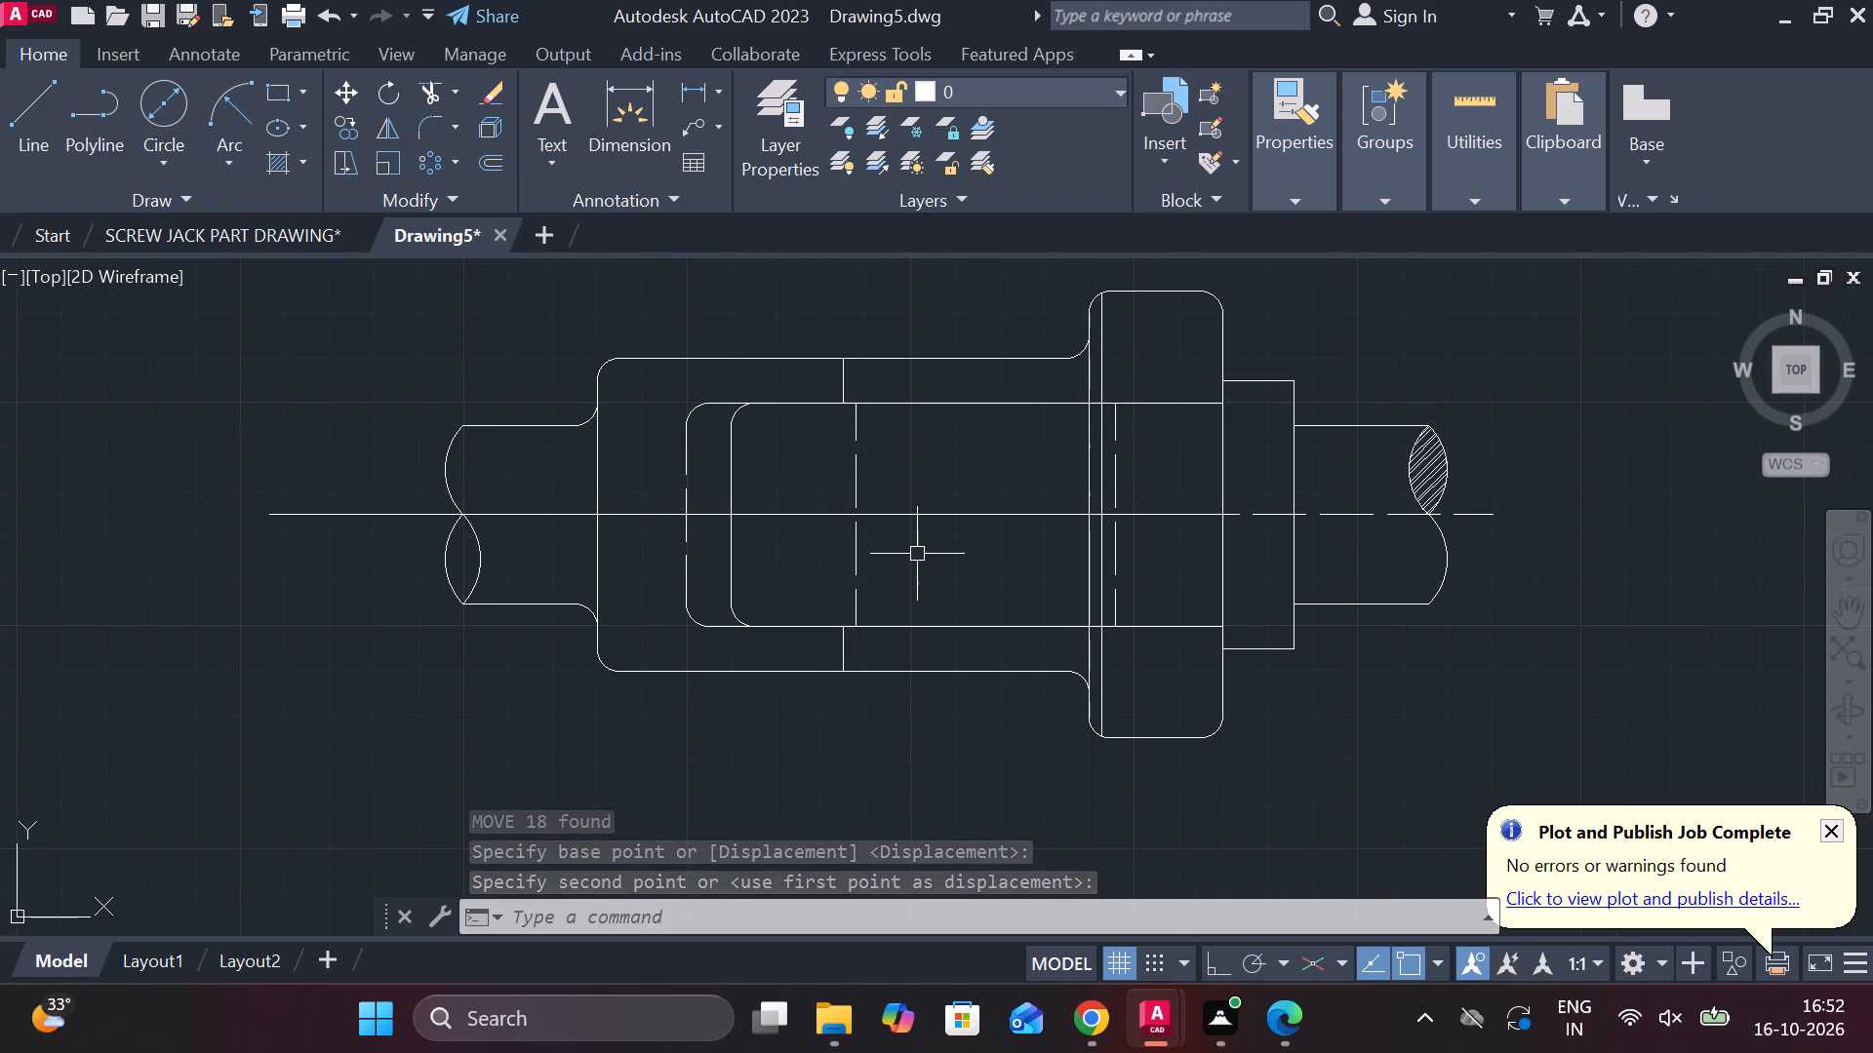
pyautogui.click(854, 471)
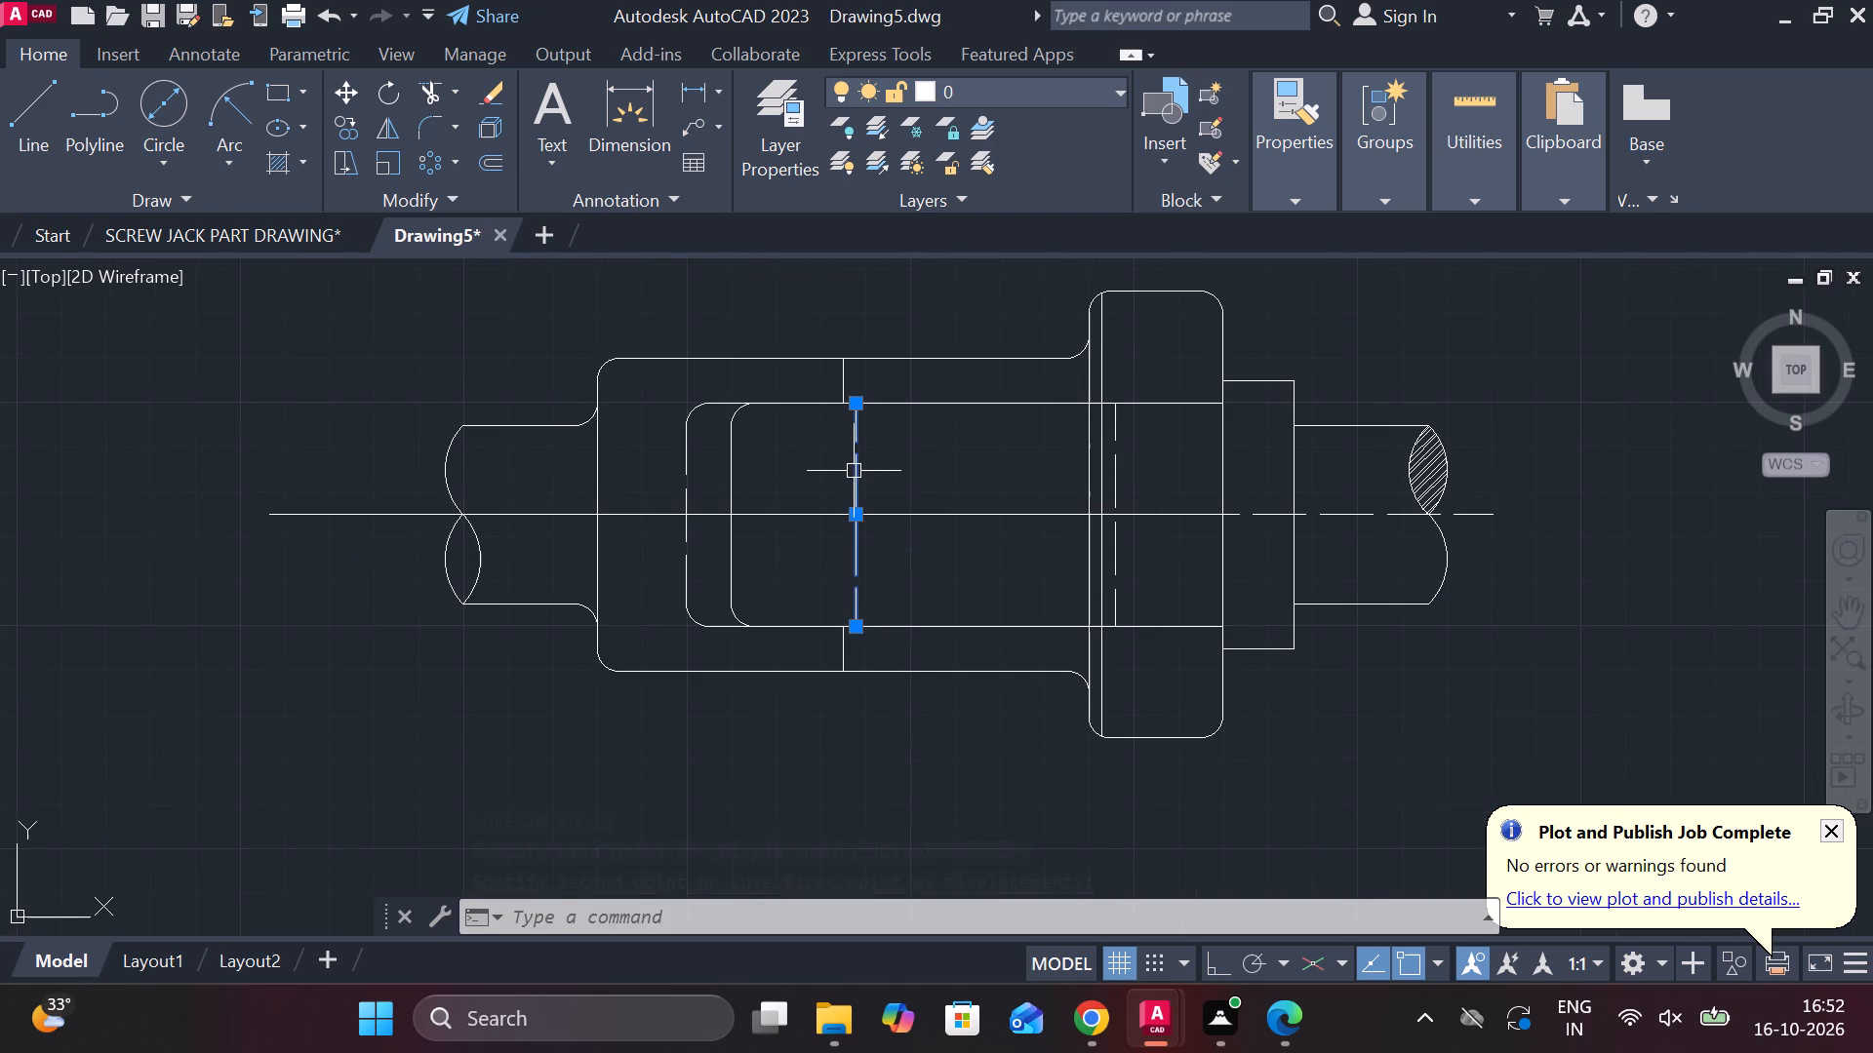
pyautogui.write('E')
pyautogui.press('space')
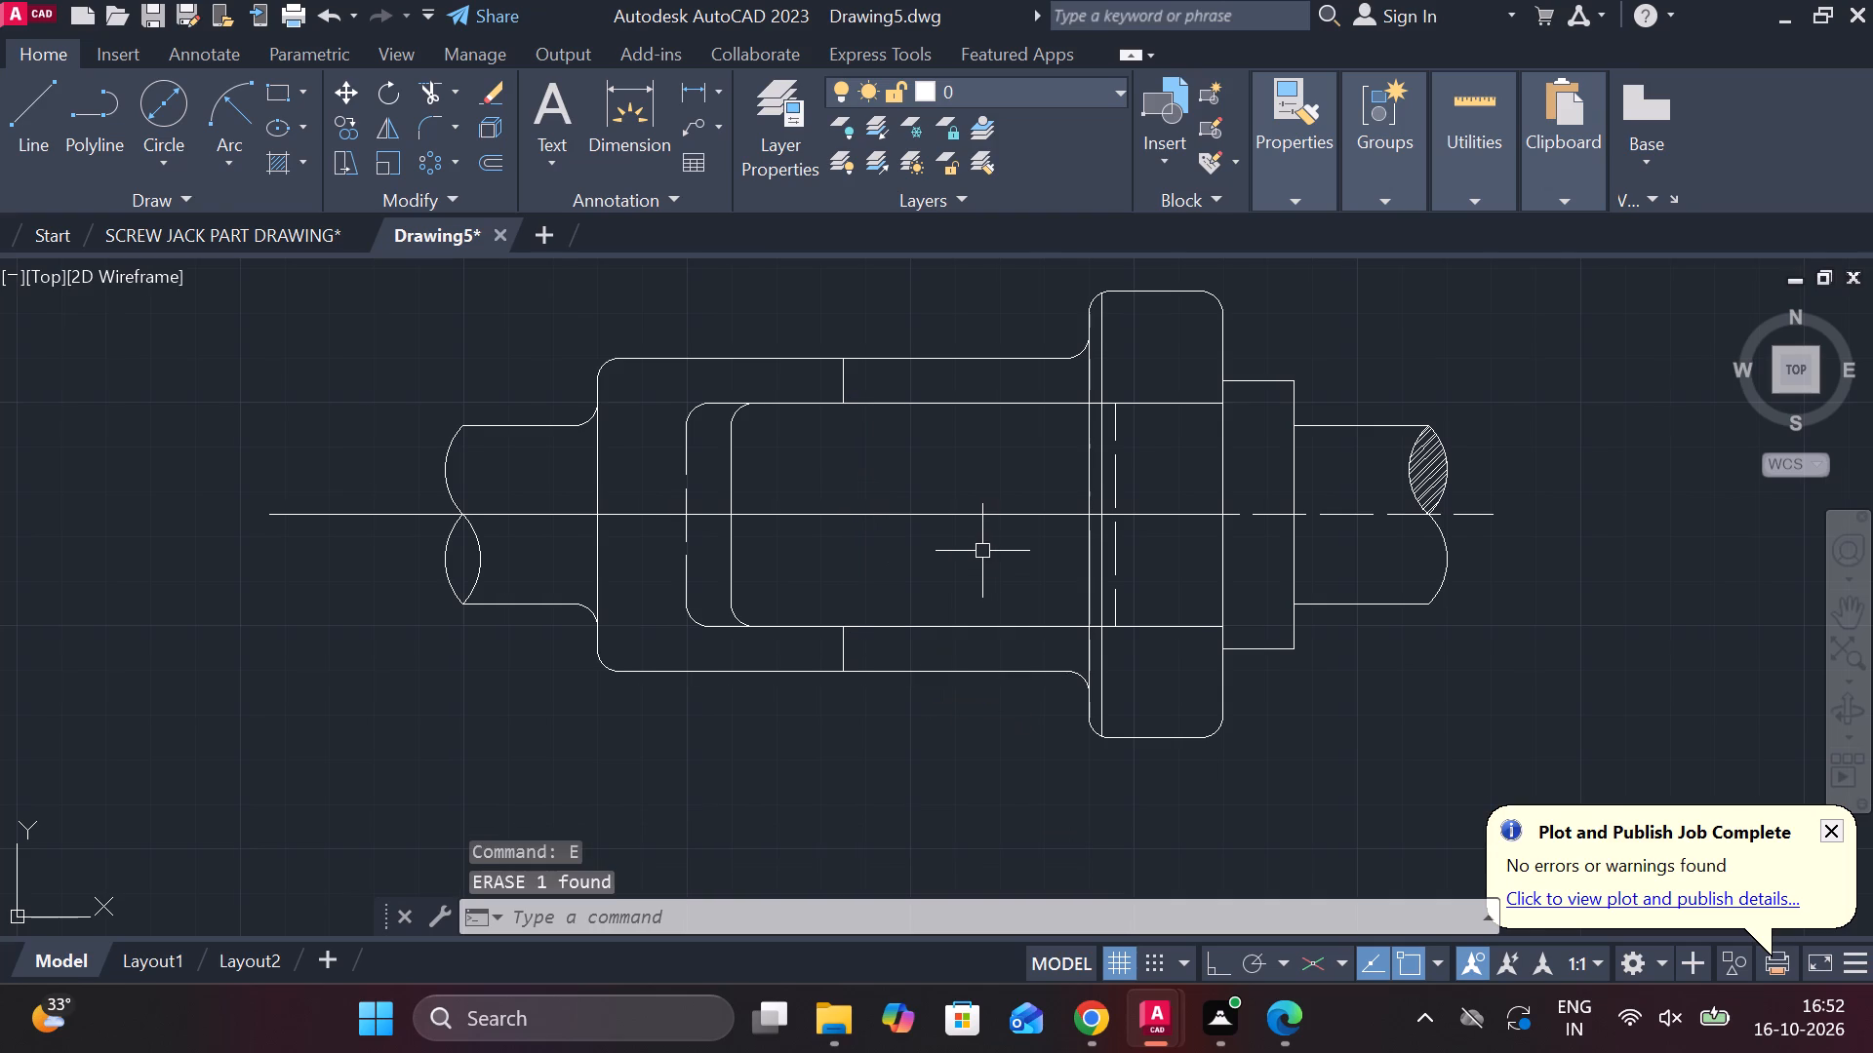
# Move the whole cotter from its right-edge midpoint to the midpoint of the socket slot's right vertical line, just inside the collar's left face.
pyautogui.moveTo(979, 551); pyautogui.dragTo(952, 551, button='middle')
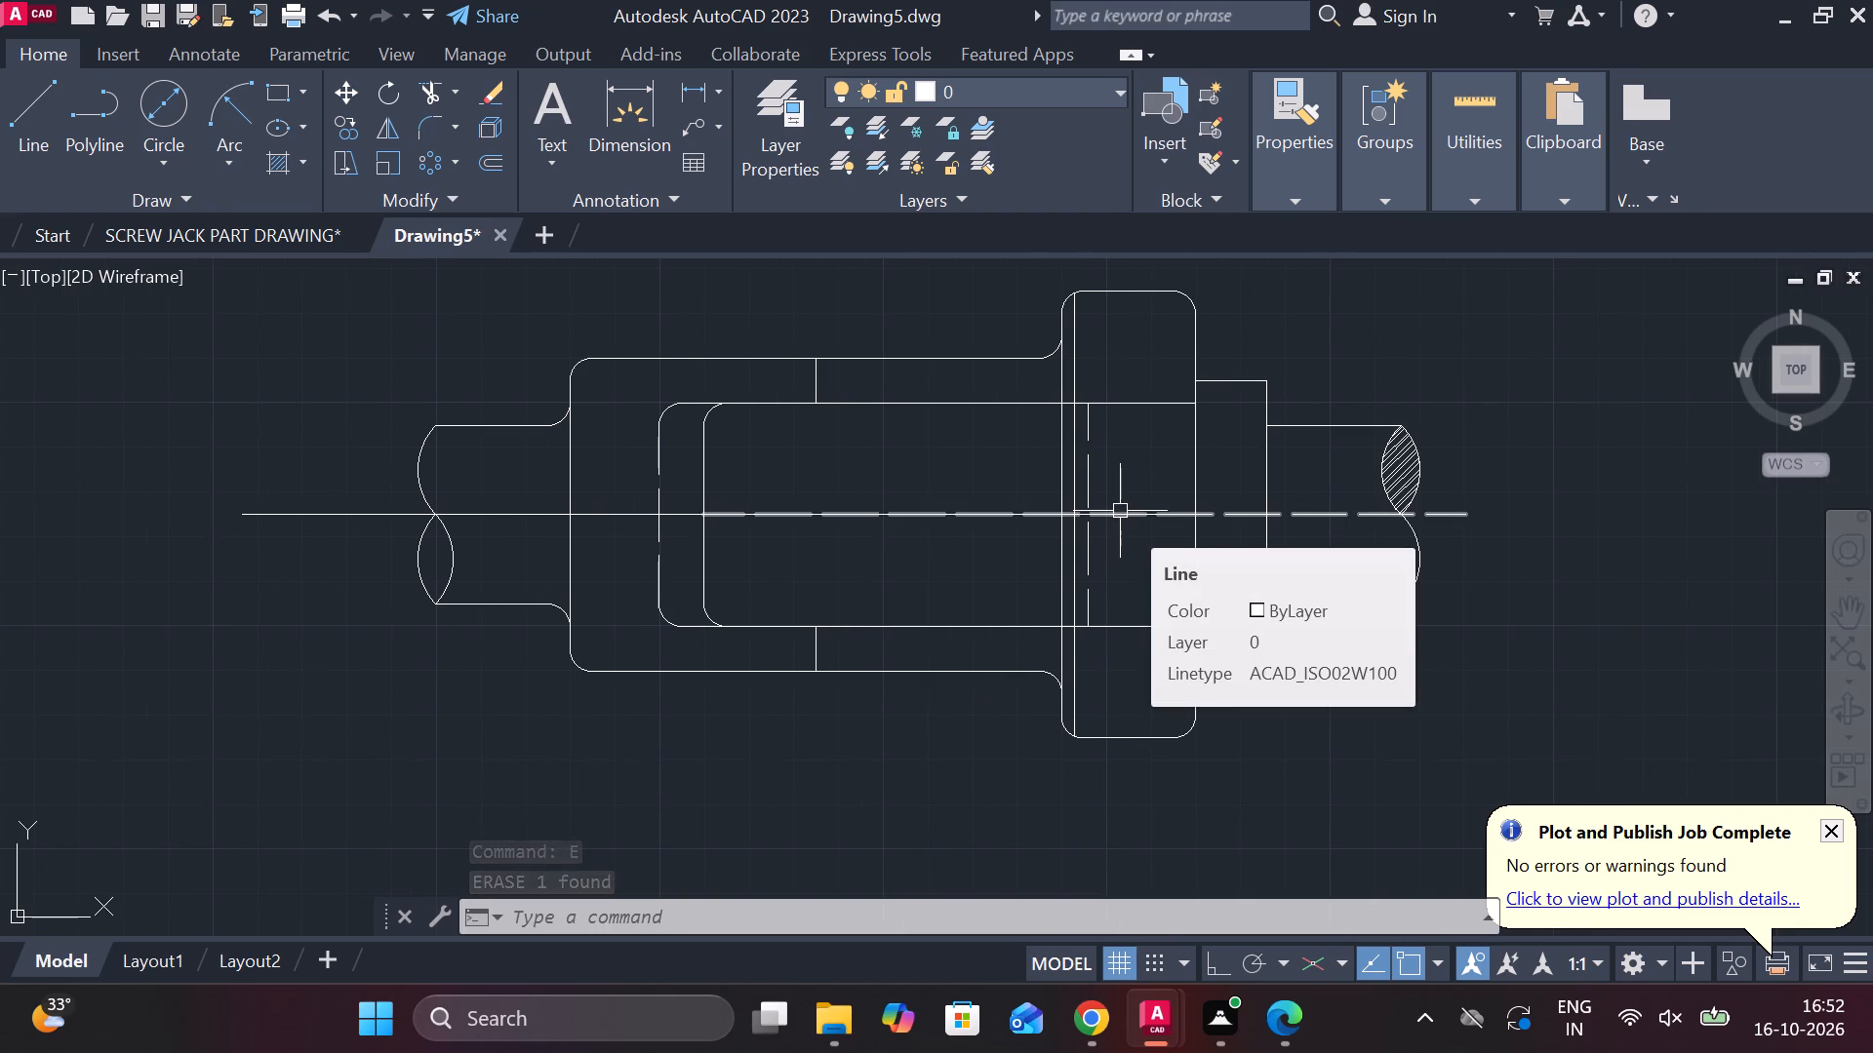
pyautogui.scroll(1, 1155, 552)
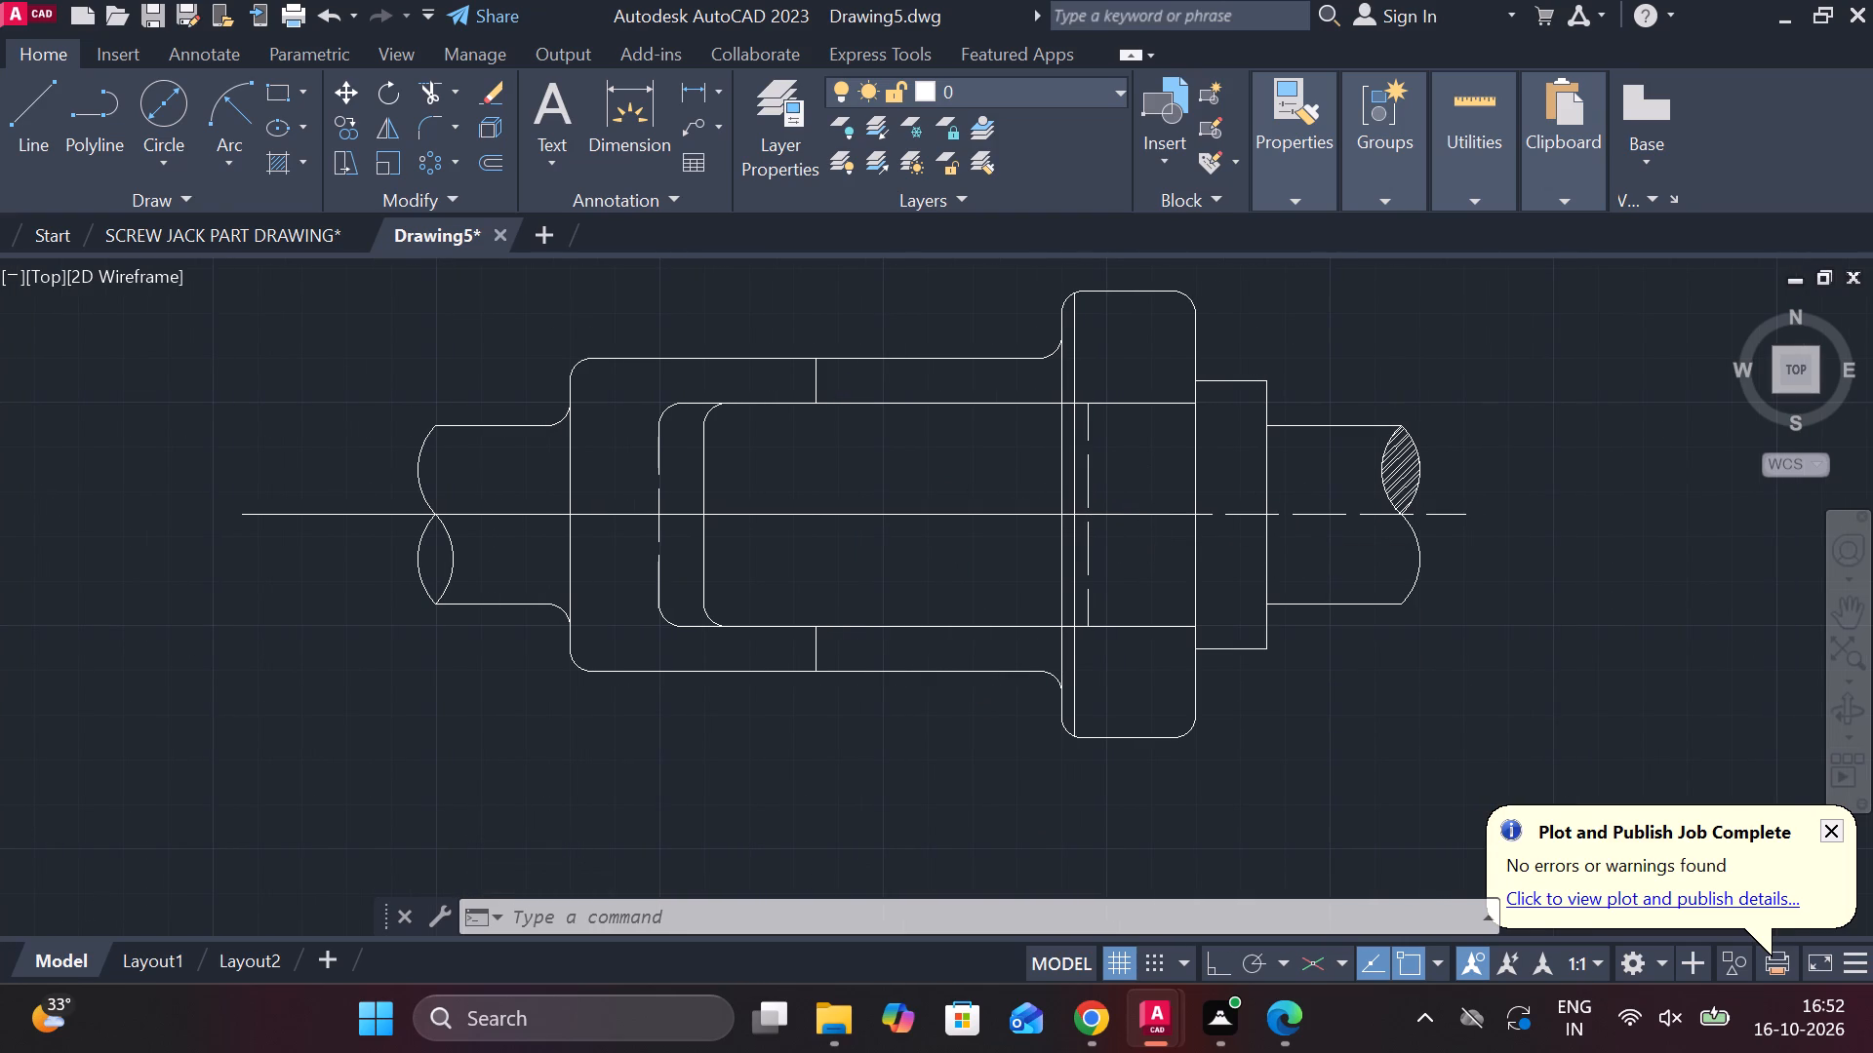
pyautogui.scroll(-1, 1155, 552)
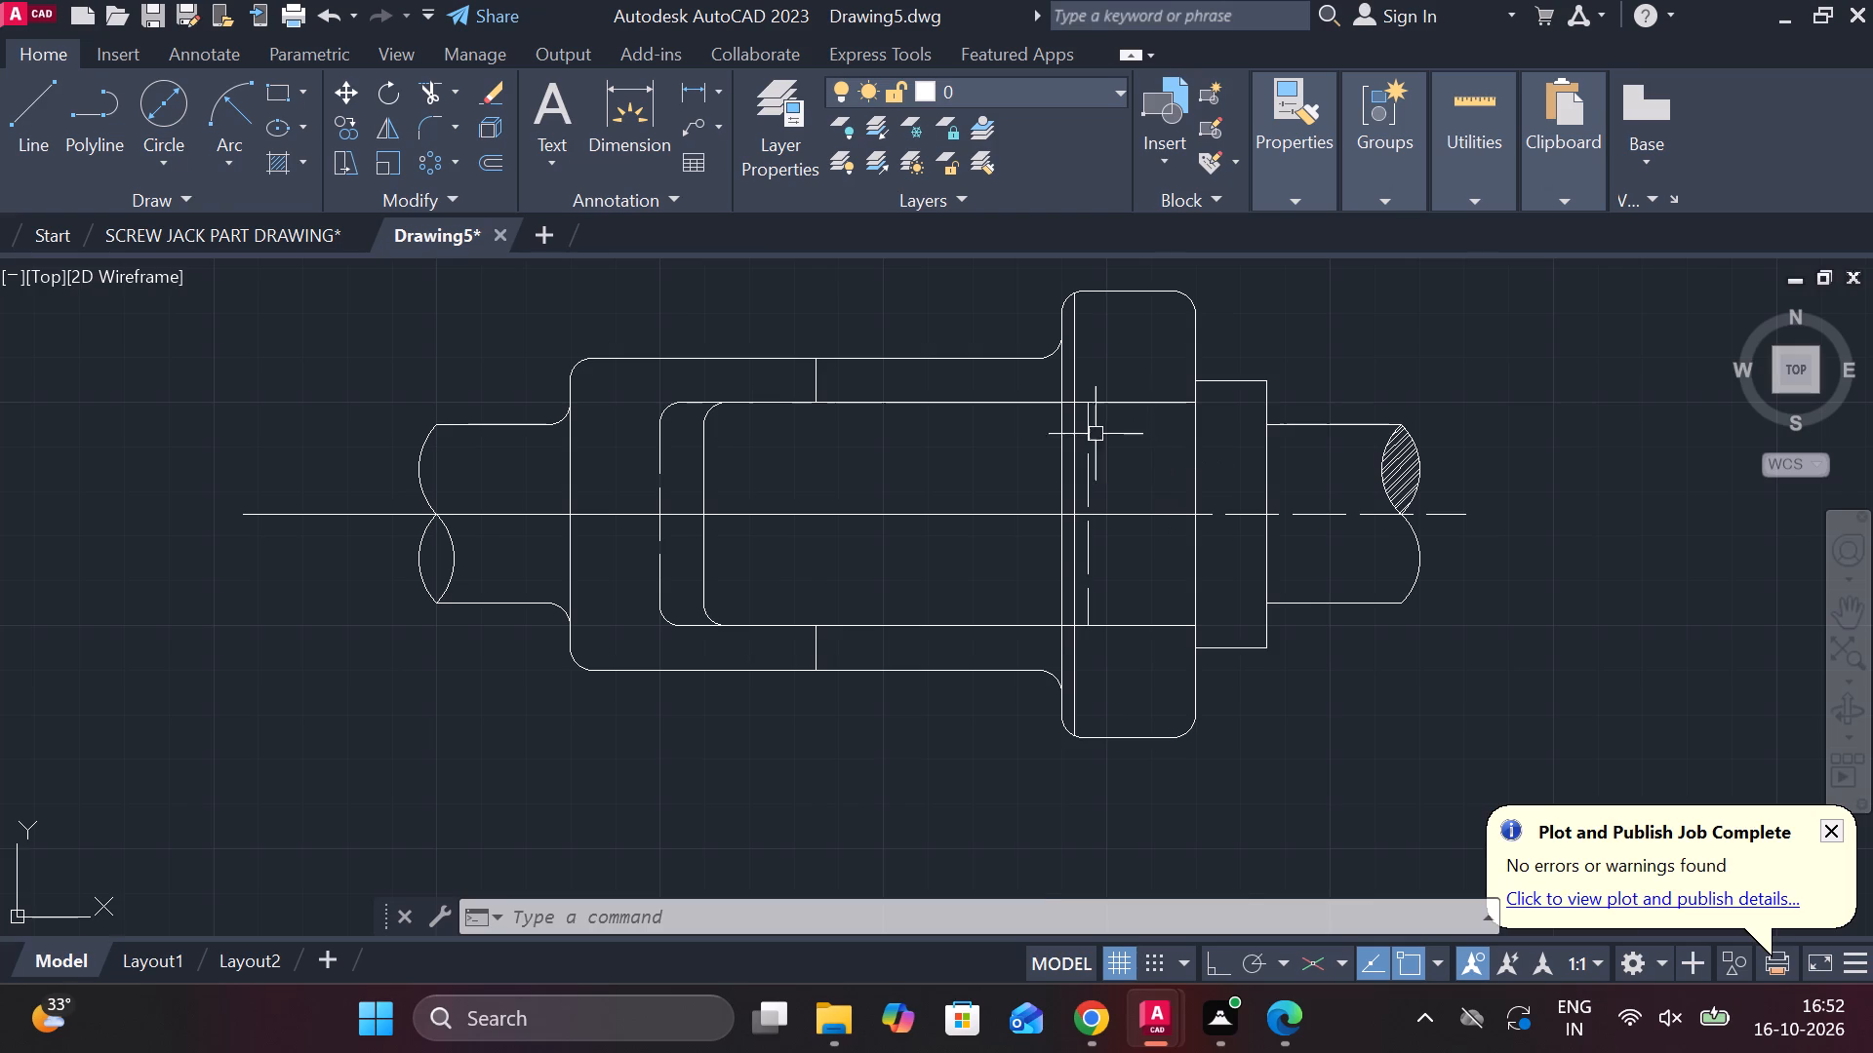
pyautogui.scroll(1, 1095, 434)
pyautogui.scroll(-1, 1112, 456)
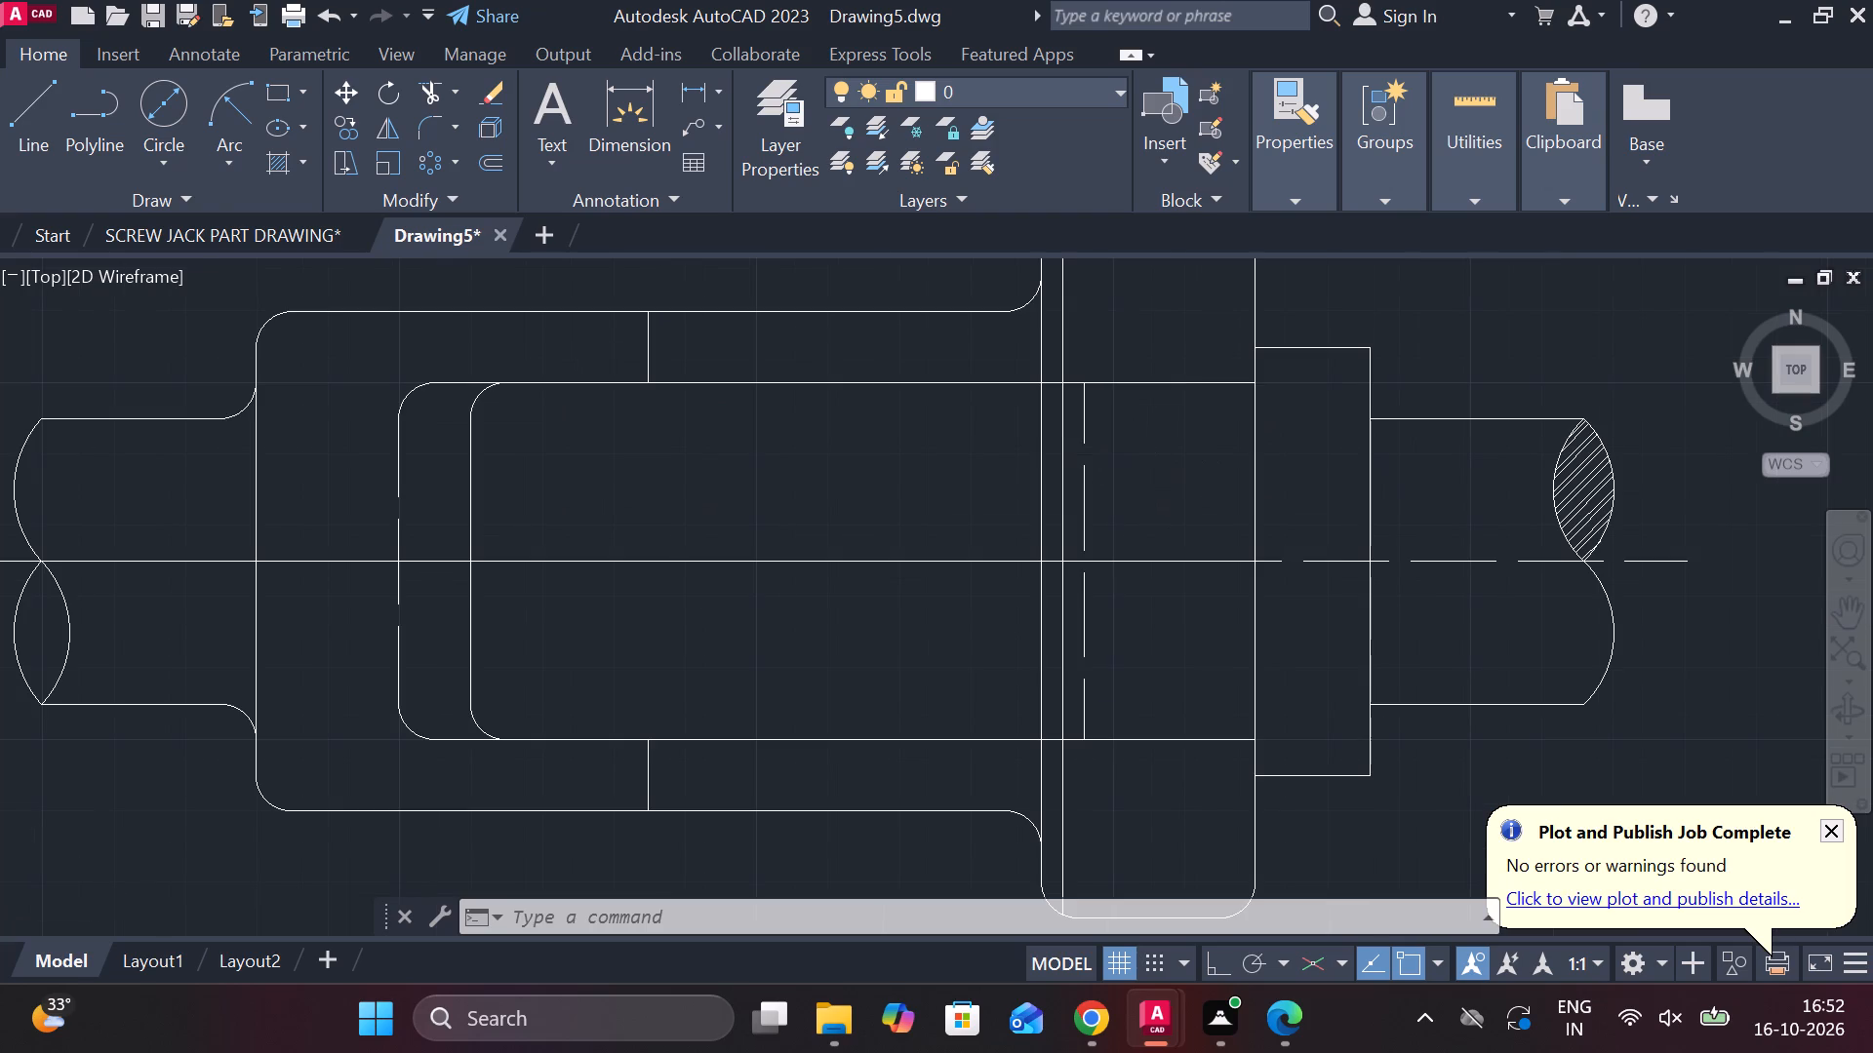
pyautogui.scroll(-2, 1134, 489)
pyautogui.click(1518, 338)
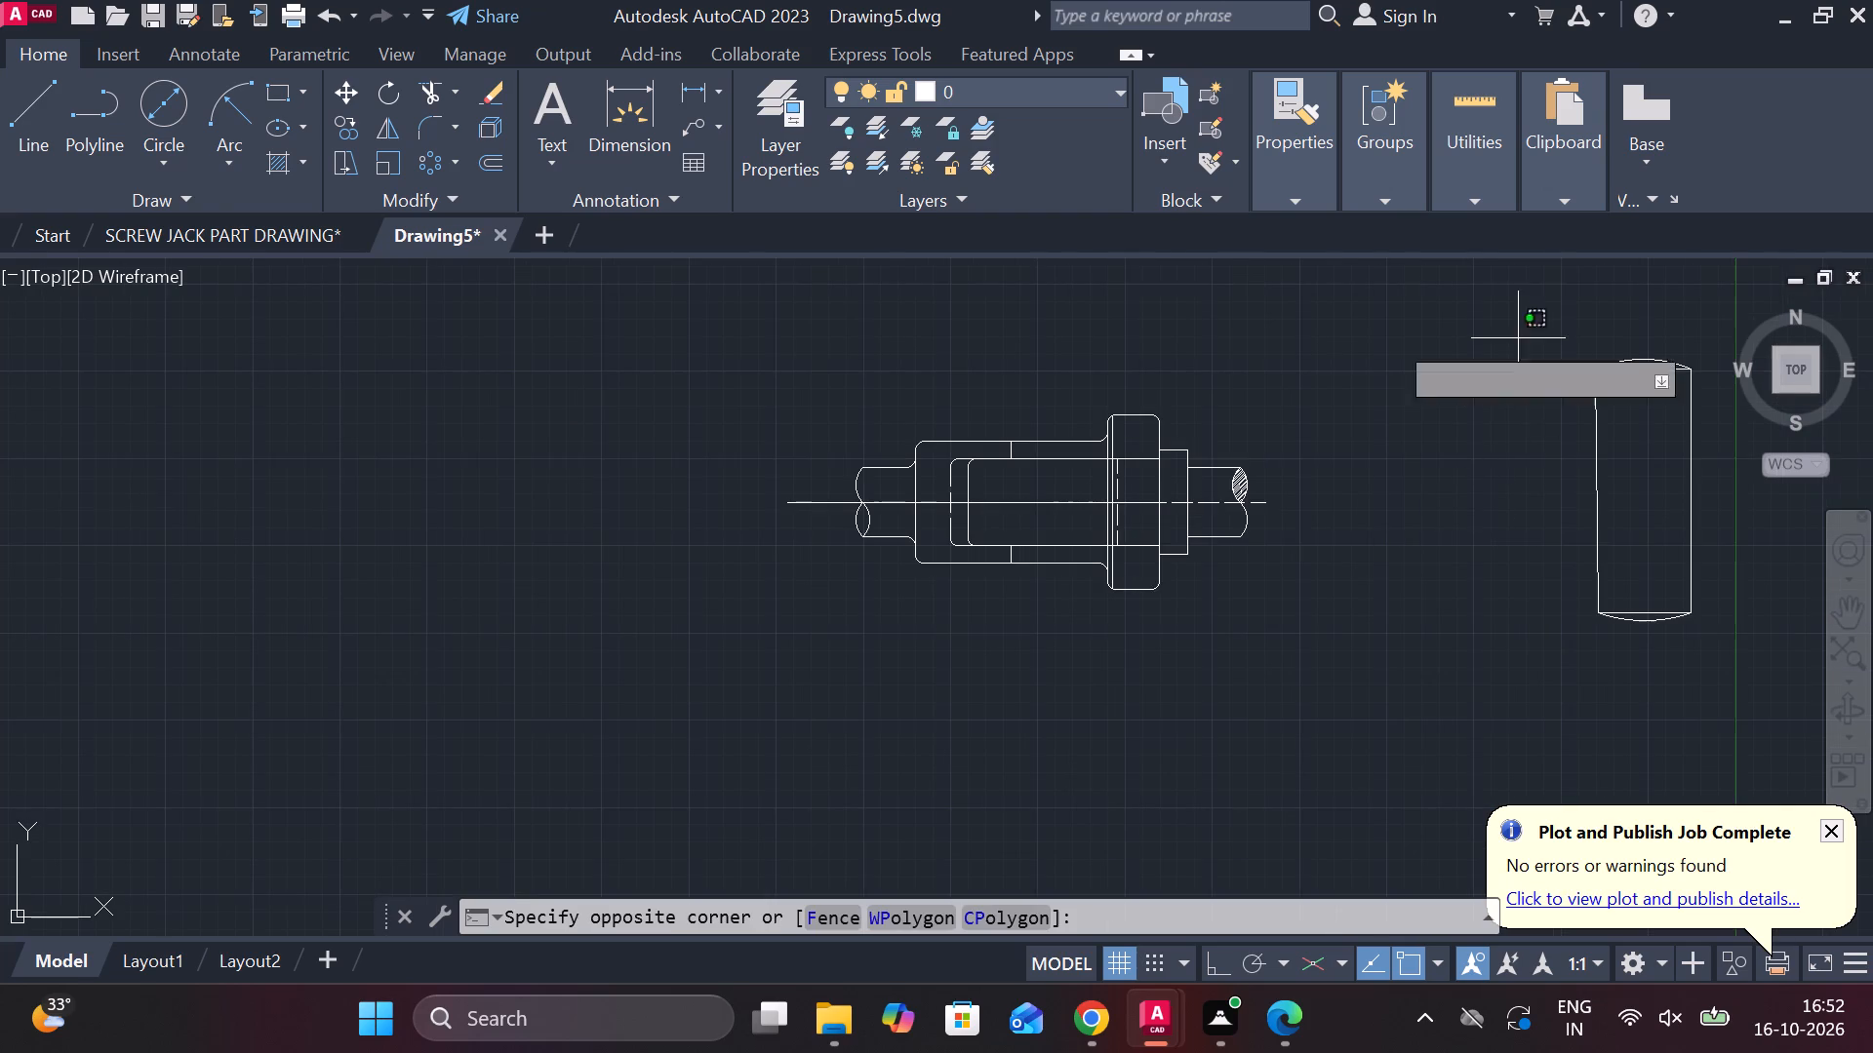
pyautogui.click(1767, 647)
pyautogui.press('m')
pyautogui.press('Return')
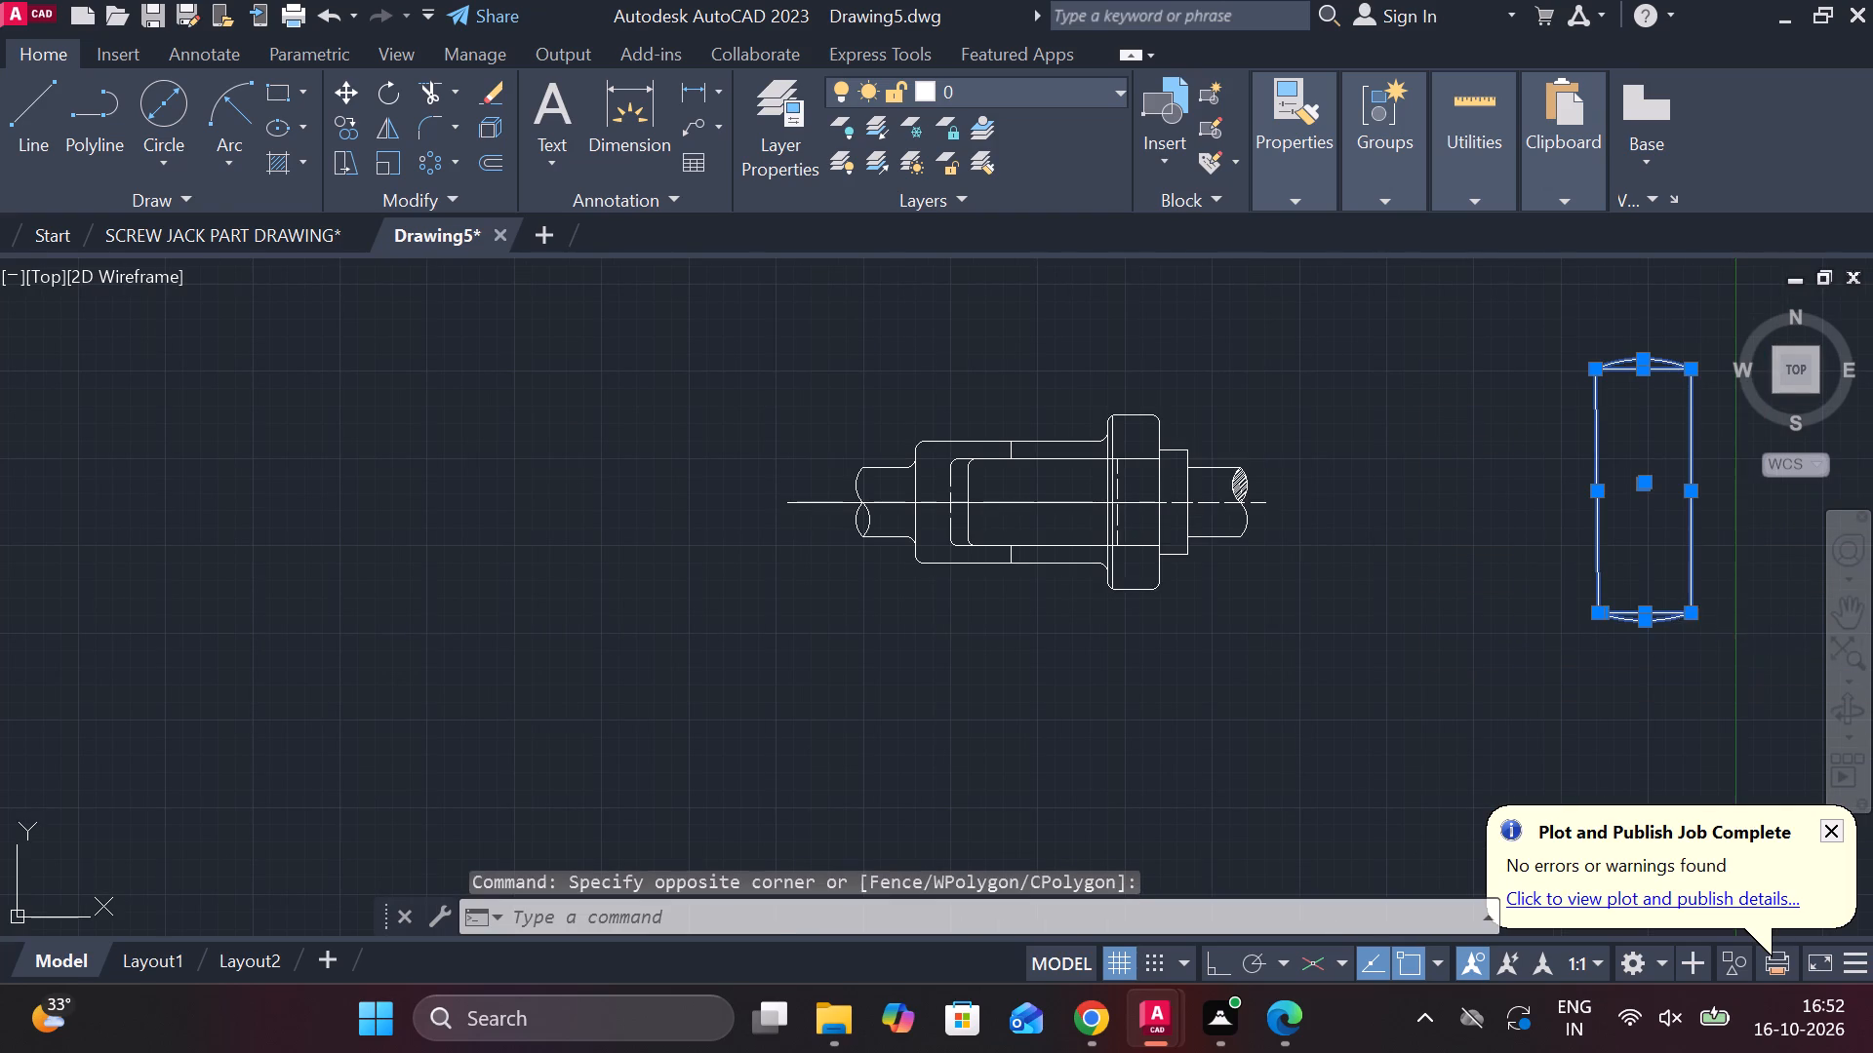
pyautogui.click(1689, 478)
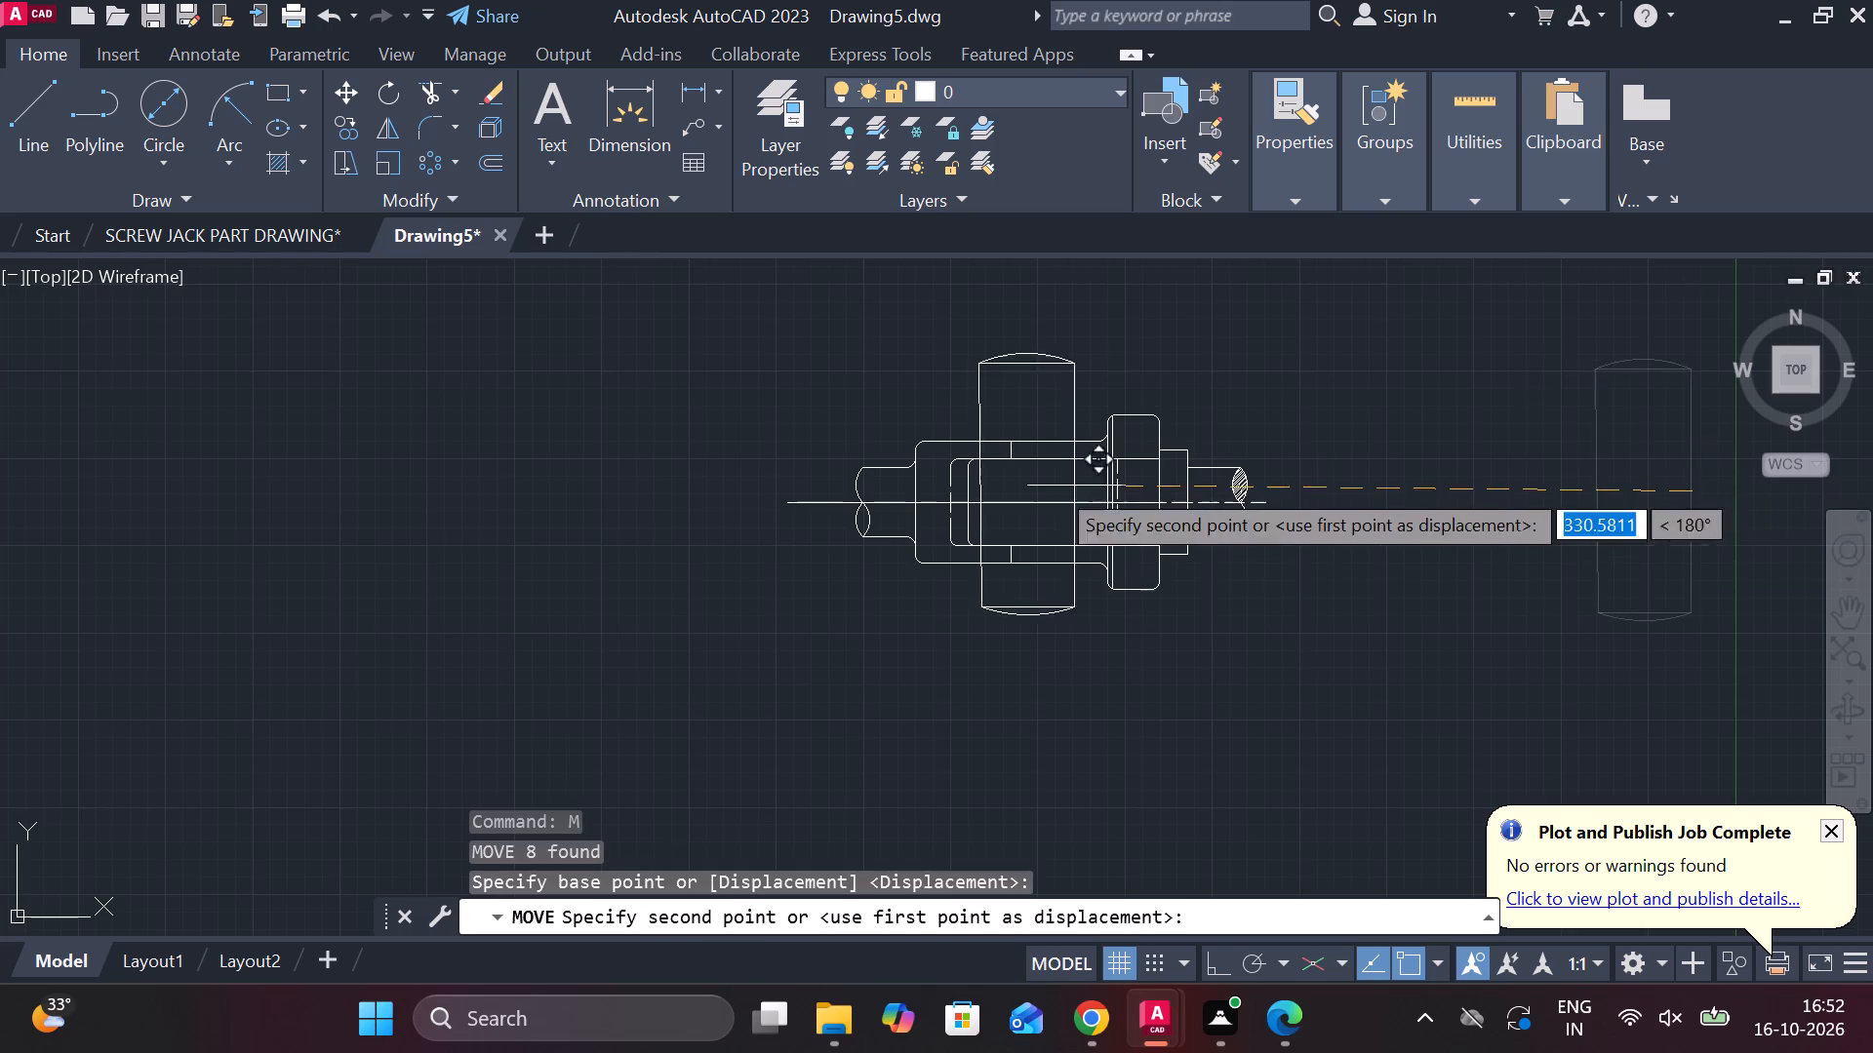
pyautogui.scroll(2, 969, 482)
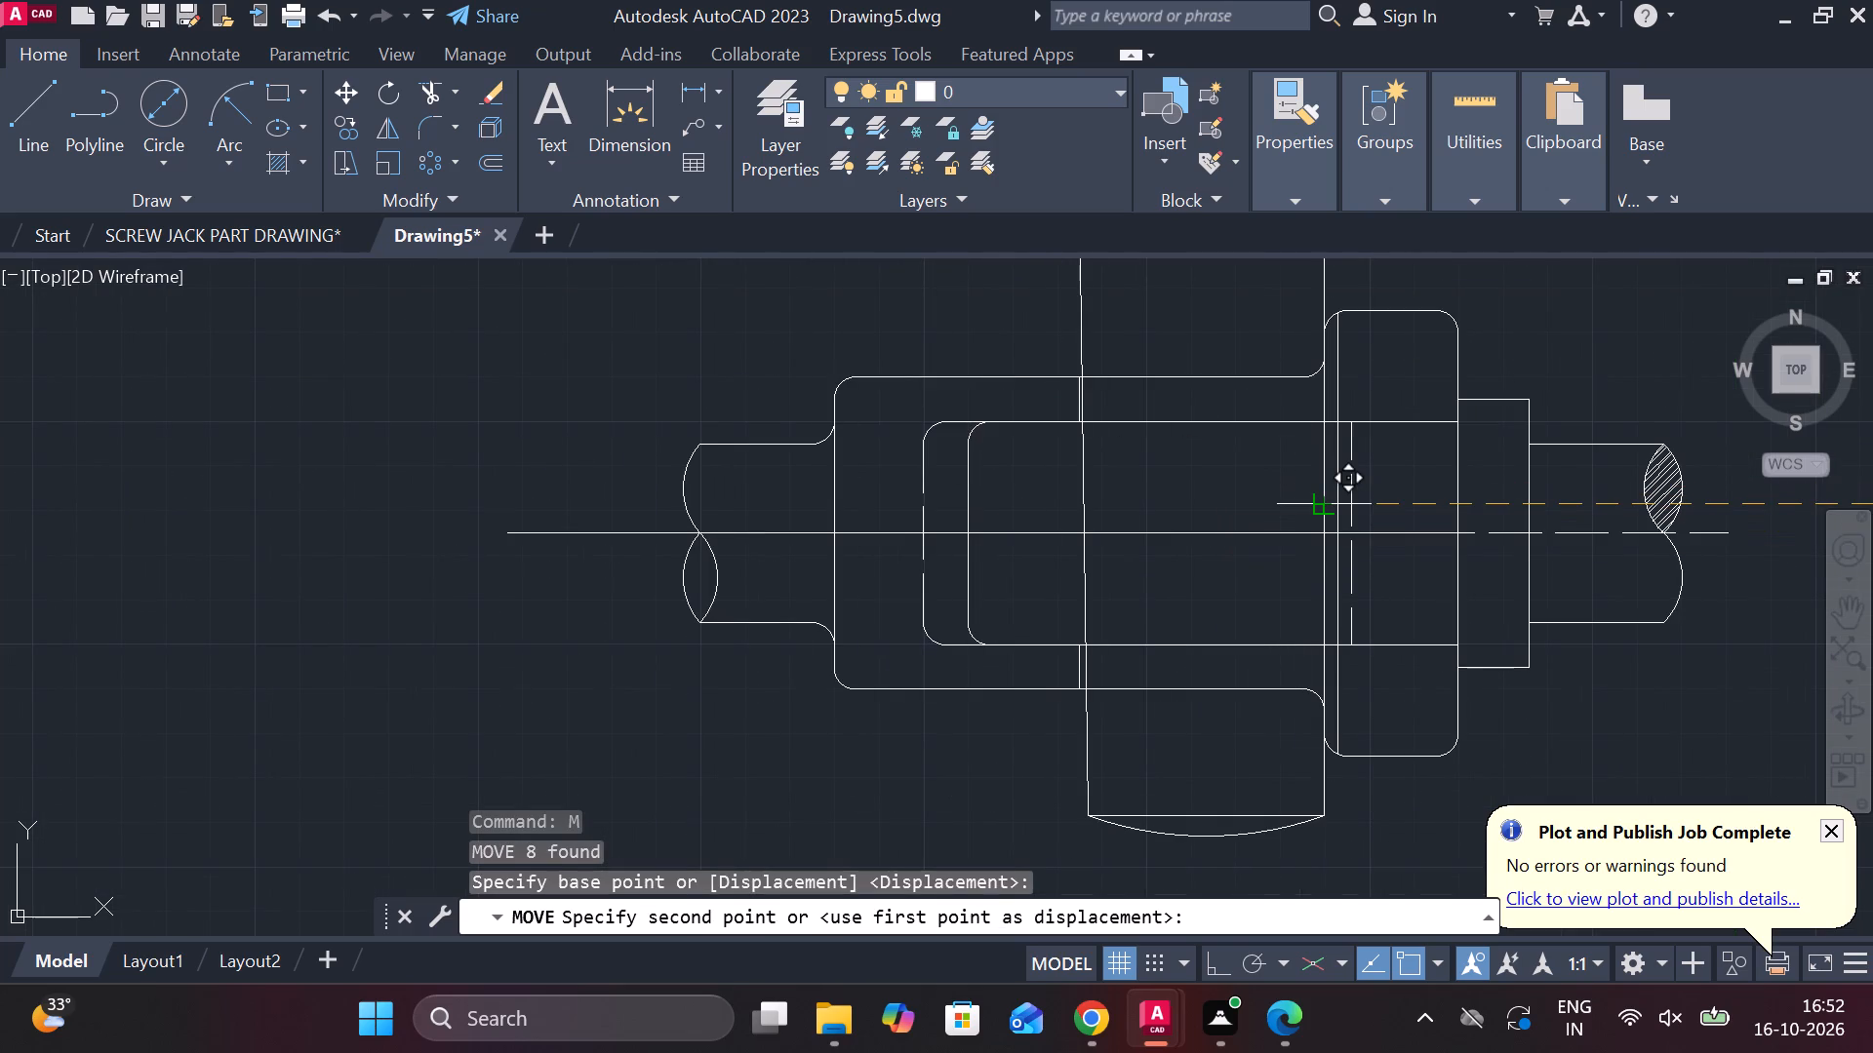
pyautogui.scroll(2, 1314, 496)
pyautogui.middleClick(1314, 496)
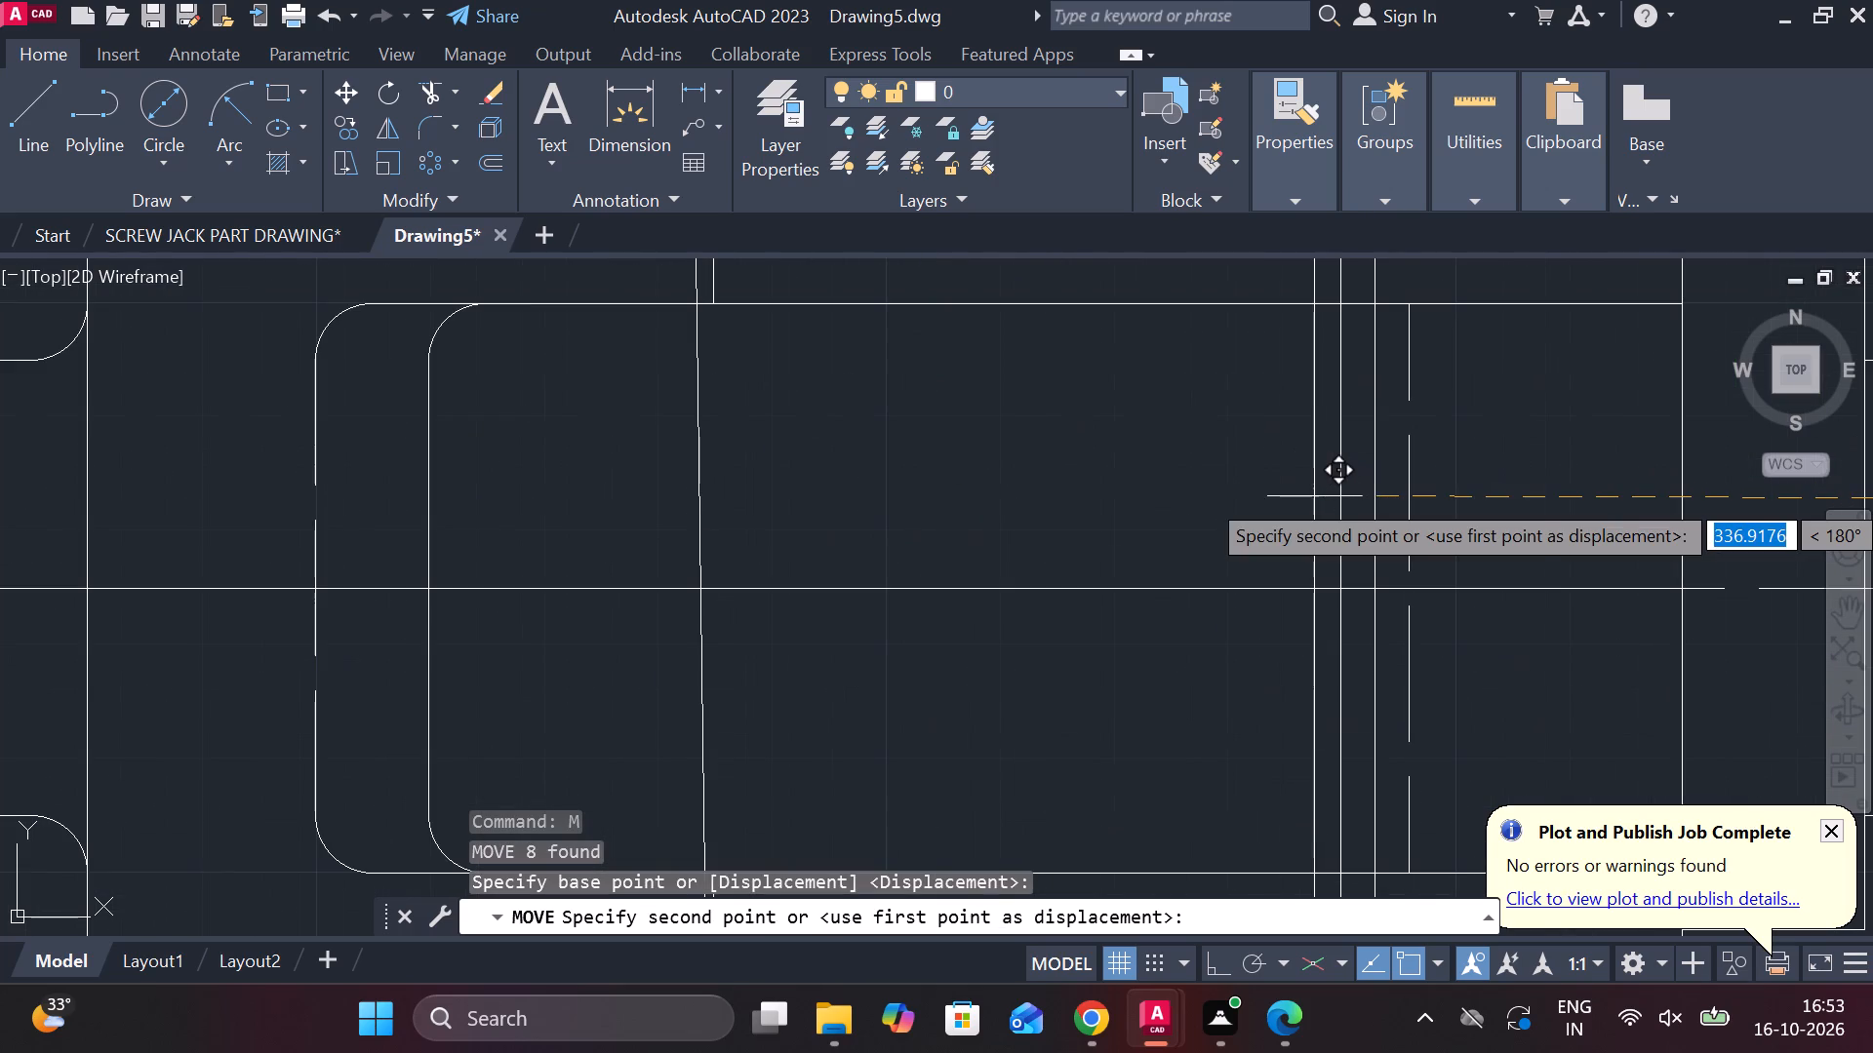
pyautogui.scroll(-1, 1314, 496)
pyautogui.moveTo(1308, 498); pyautogui.dragTo(1128, 526, button='middle')
pyautogui.scroll(-1, 1128, 525)
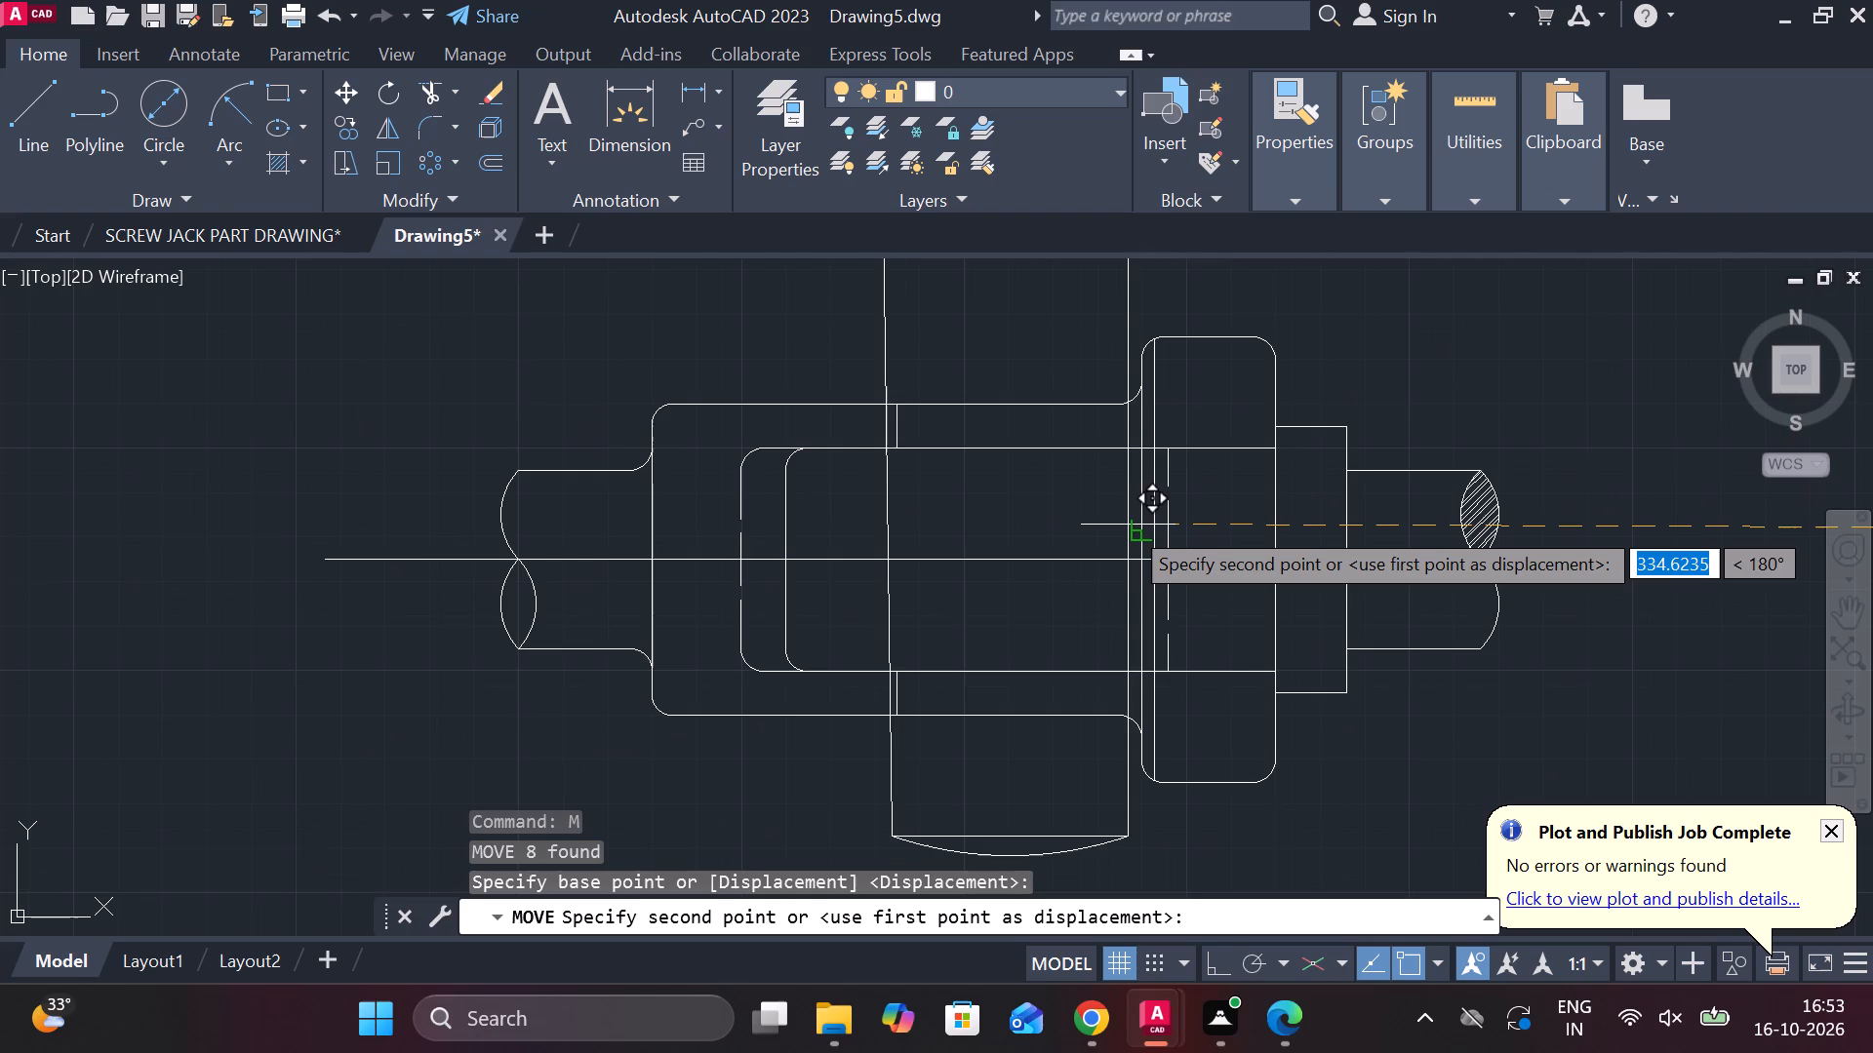
pyautogui.scroll(1, 1128, 525)
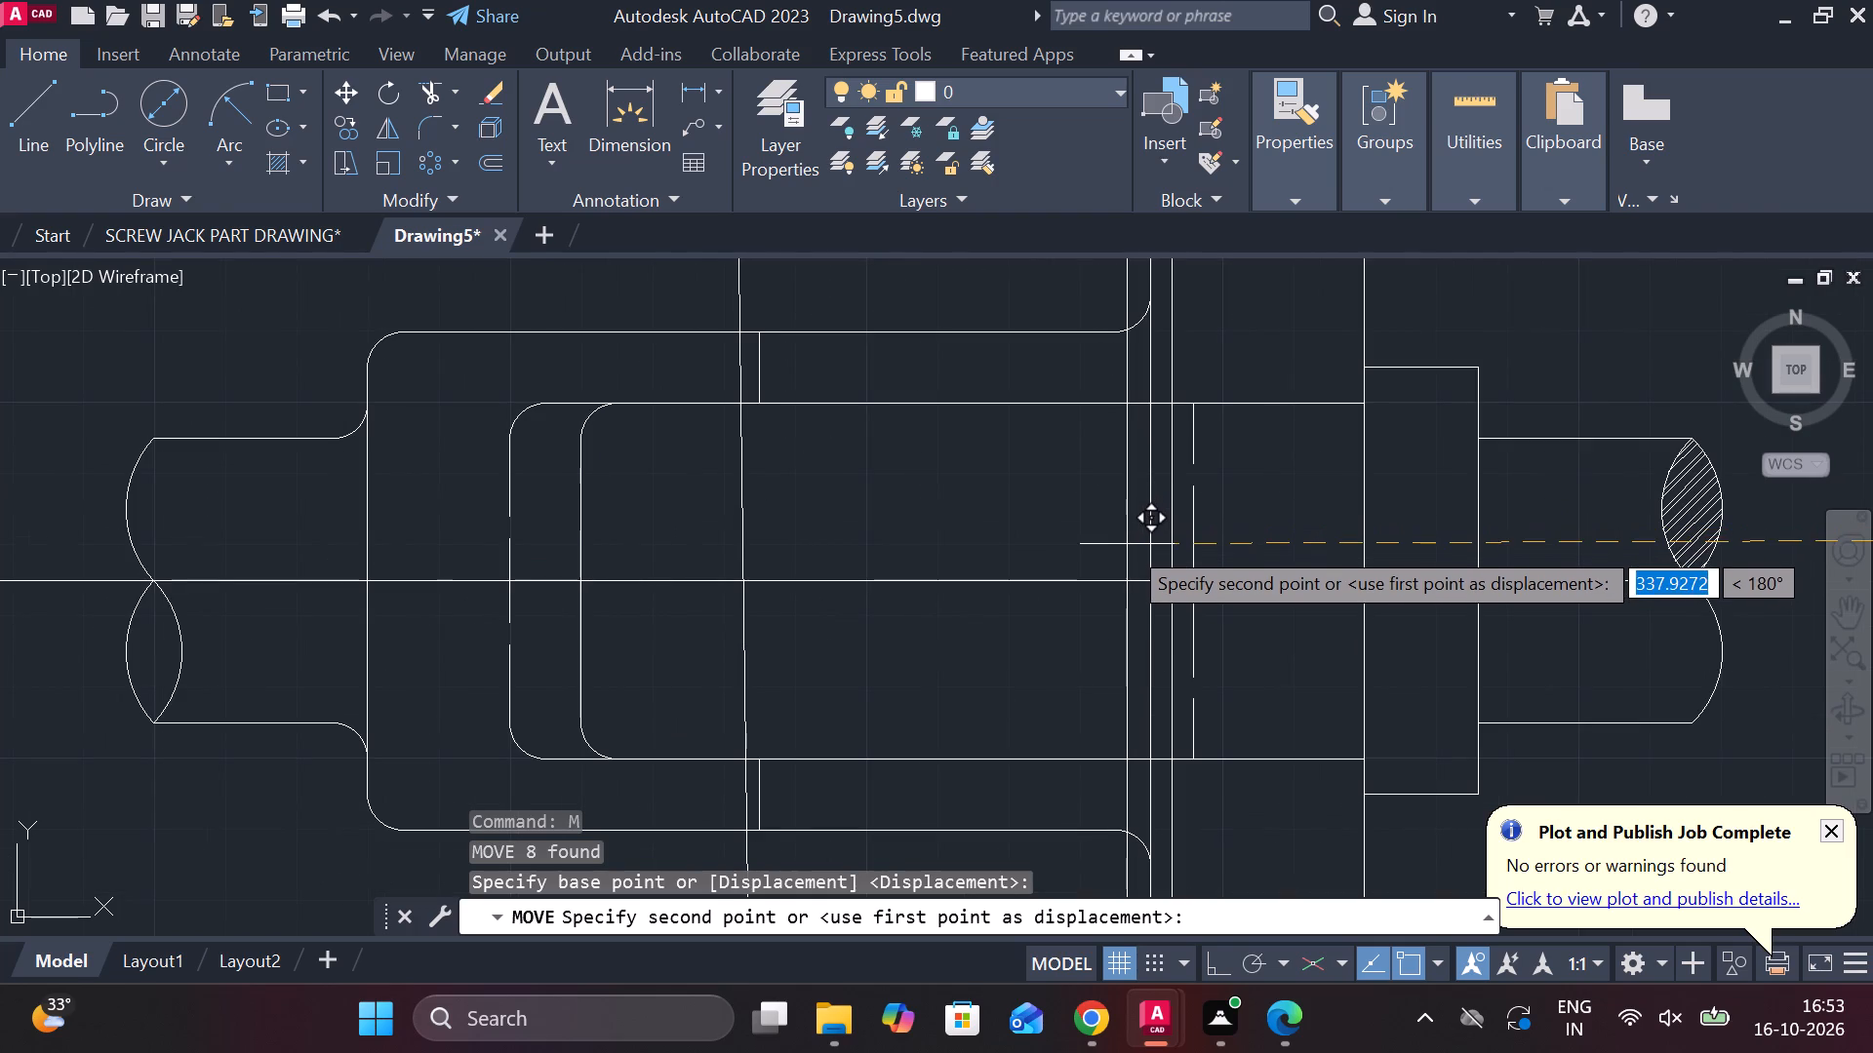
pyautogui.click(1179, 585)
pyautogui.scroll(-2, 1270, 533)
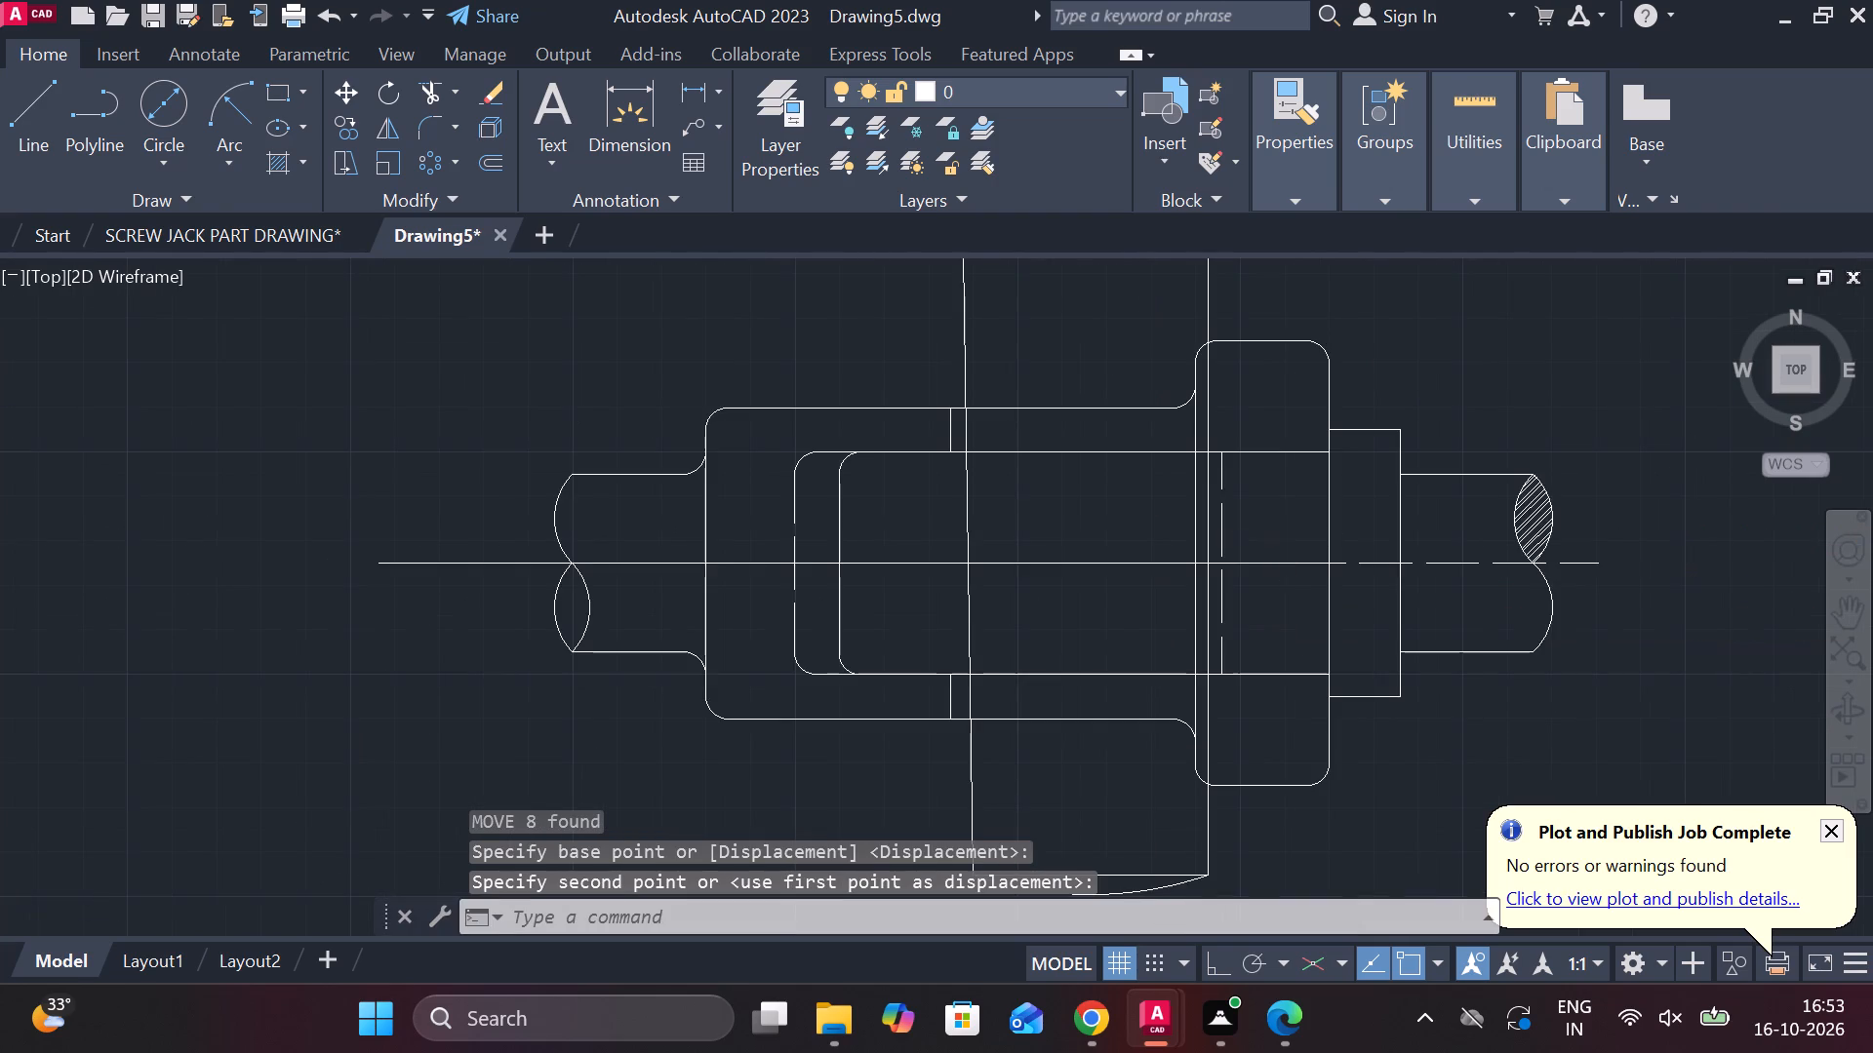
# Change the linetype of the vertical line at the socket collar's left face to ACAD_ISO02W100.
pyautogui.scroll(1, 1239, 554)
pyautogui.moveTo(1207, 550); pyautogui.dragTo(1169, 548, button='middle')
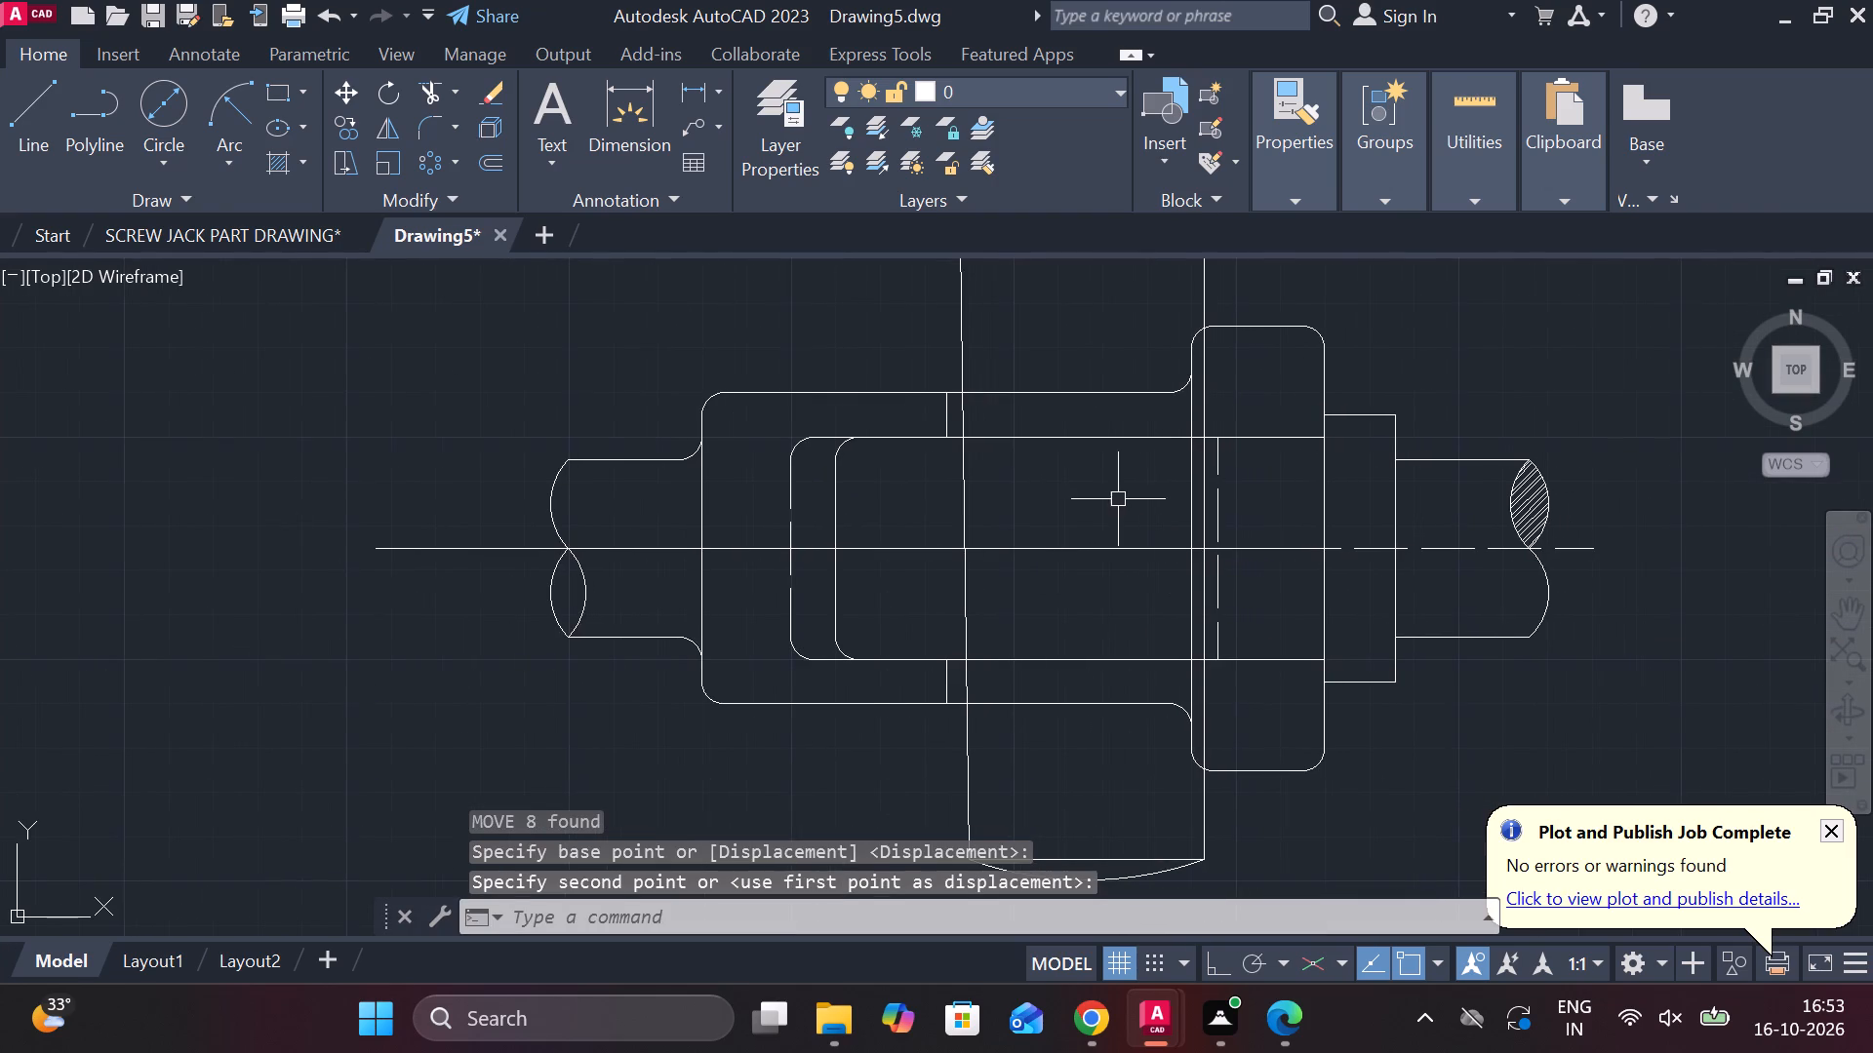
pyautogui.scroll(1, 1155, 442)
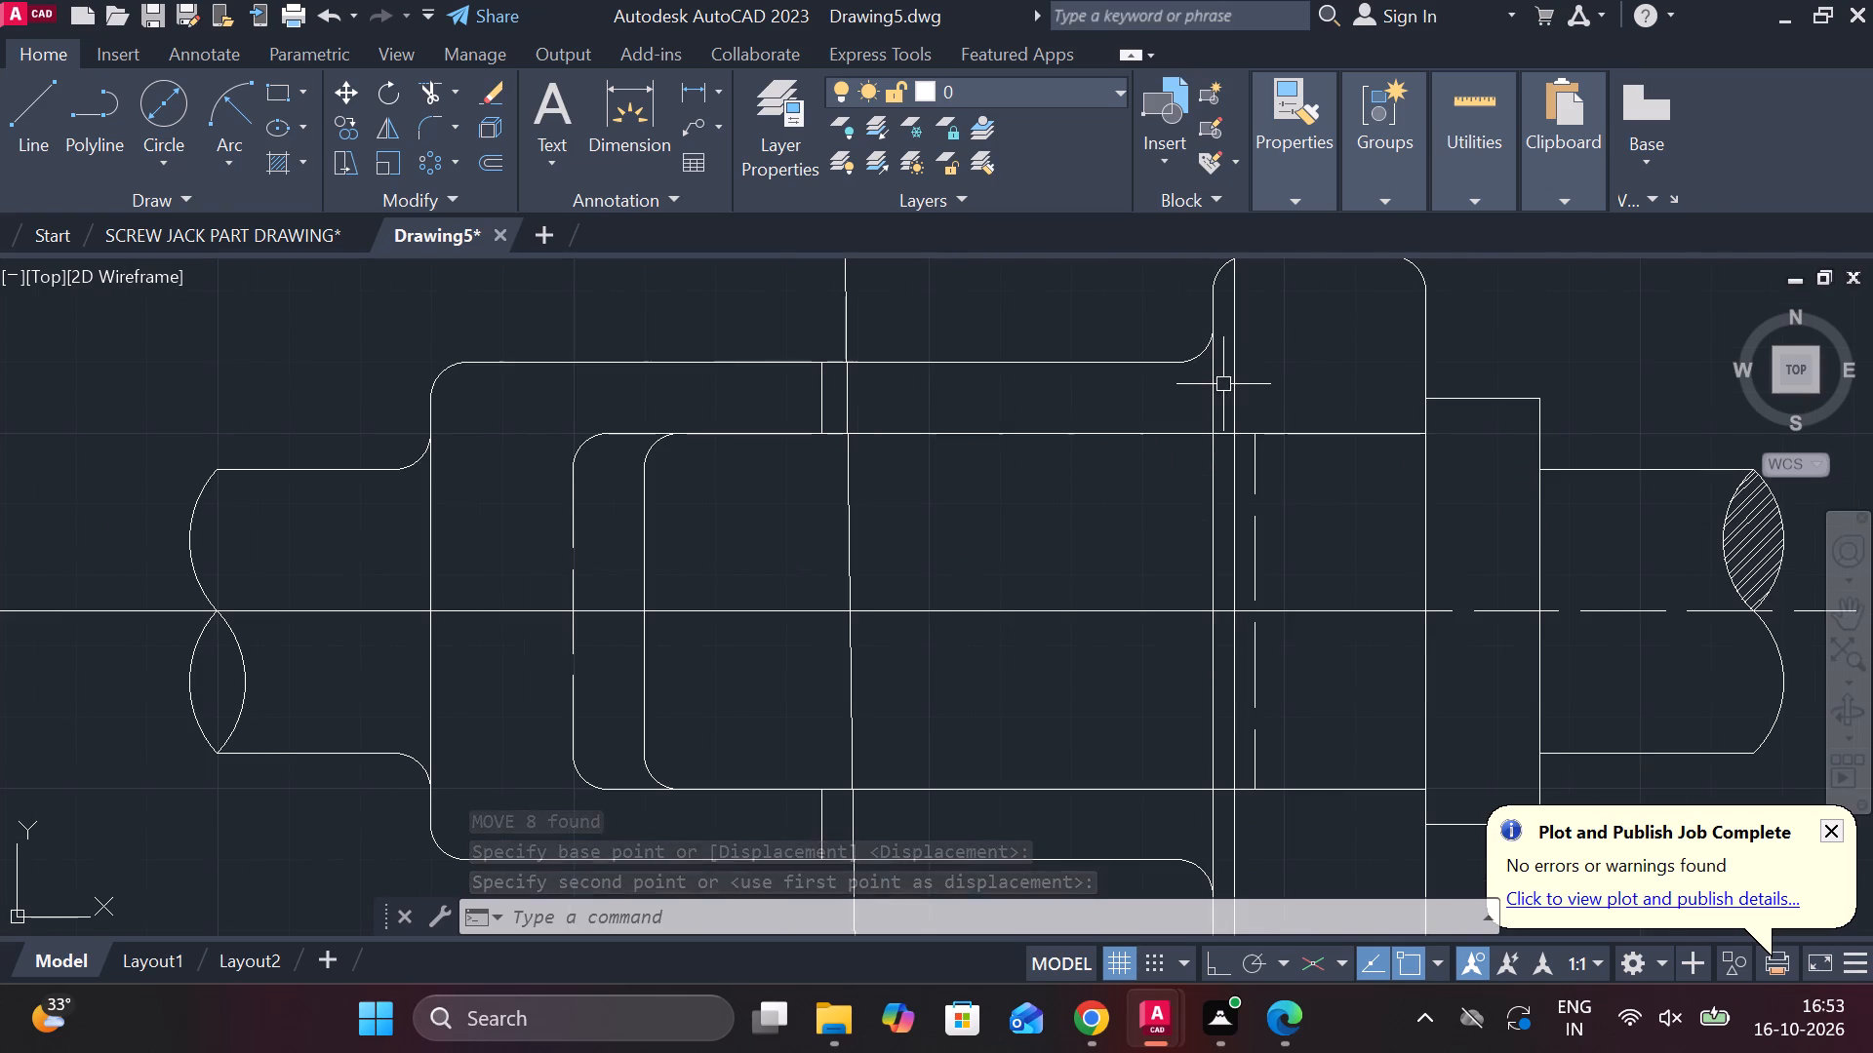
pyautogui.click(1218, 382)
pyautogui.click(1300, 206)
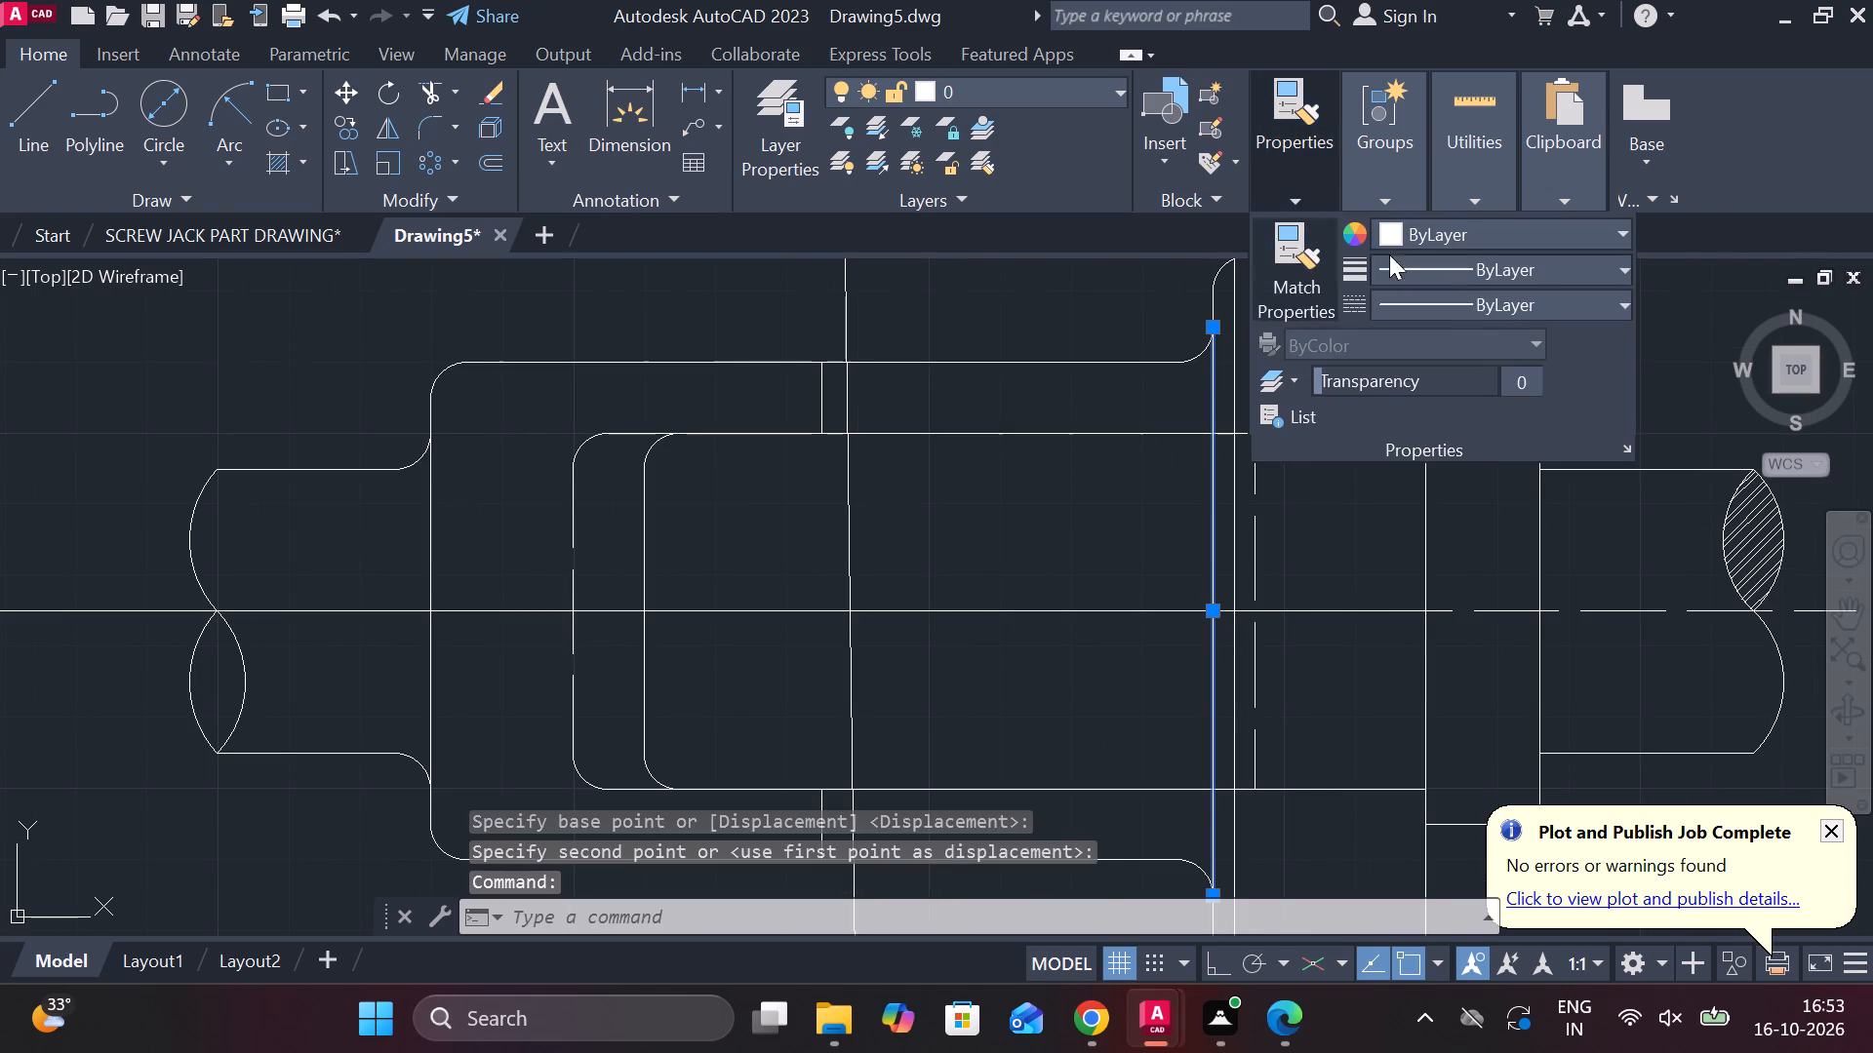
pyautogui.click(1536, 308)
pyautogui.click(1522, 396)
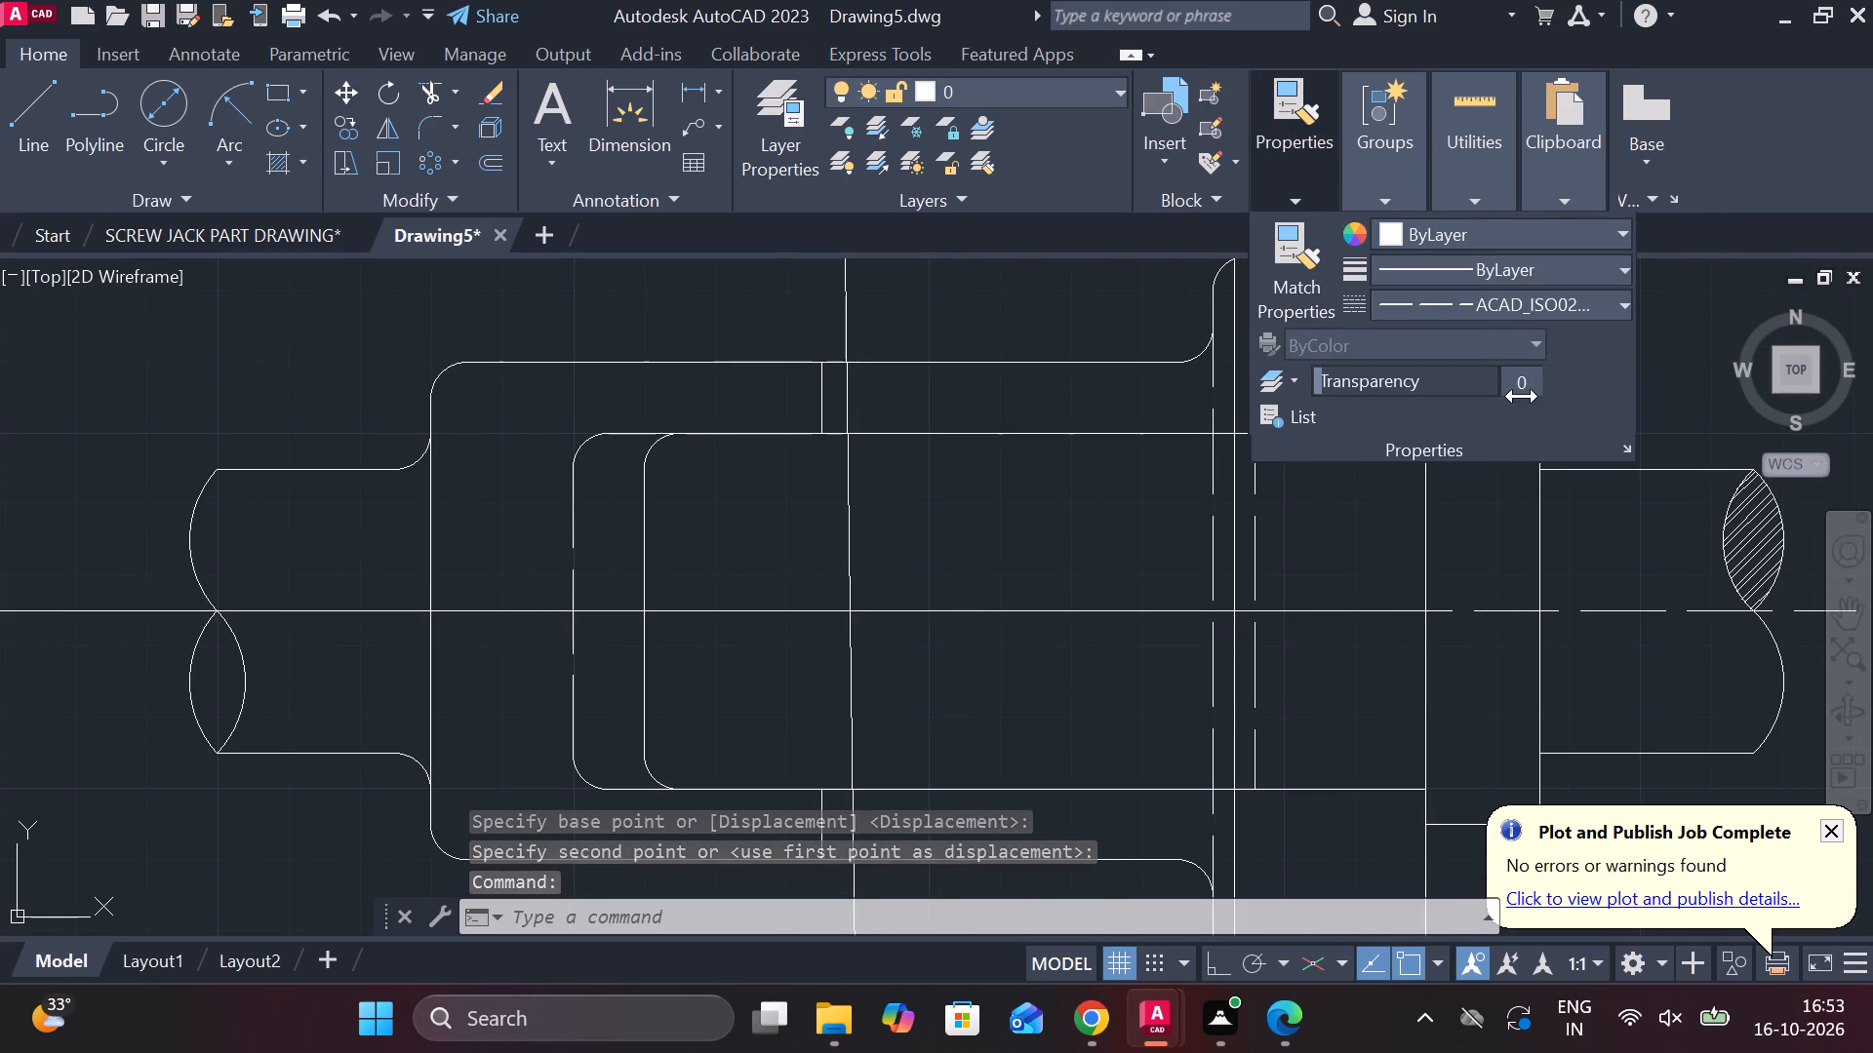
pyautogui.press('Escape')
pyautogui.press('Escape')
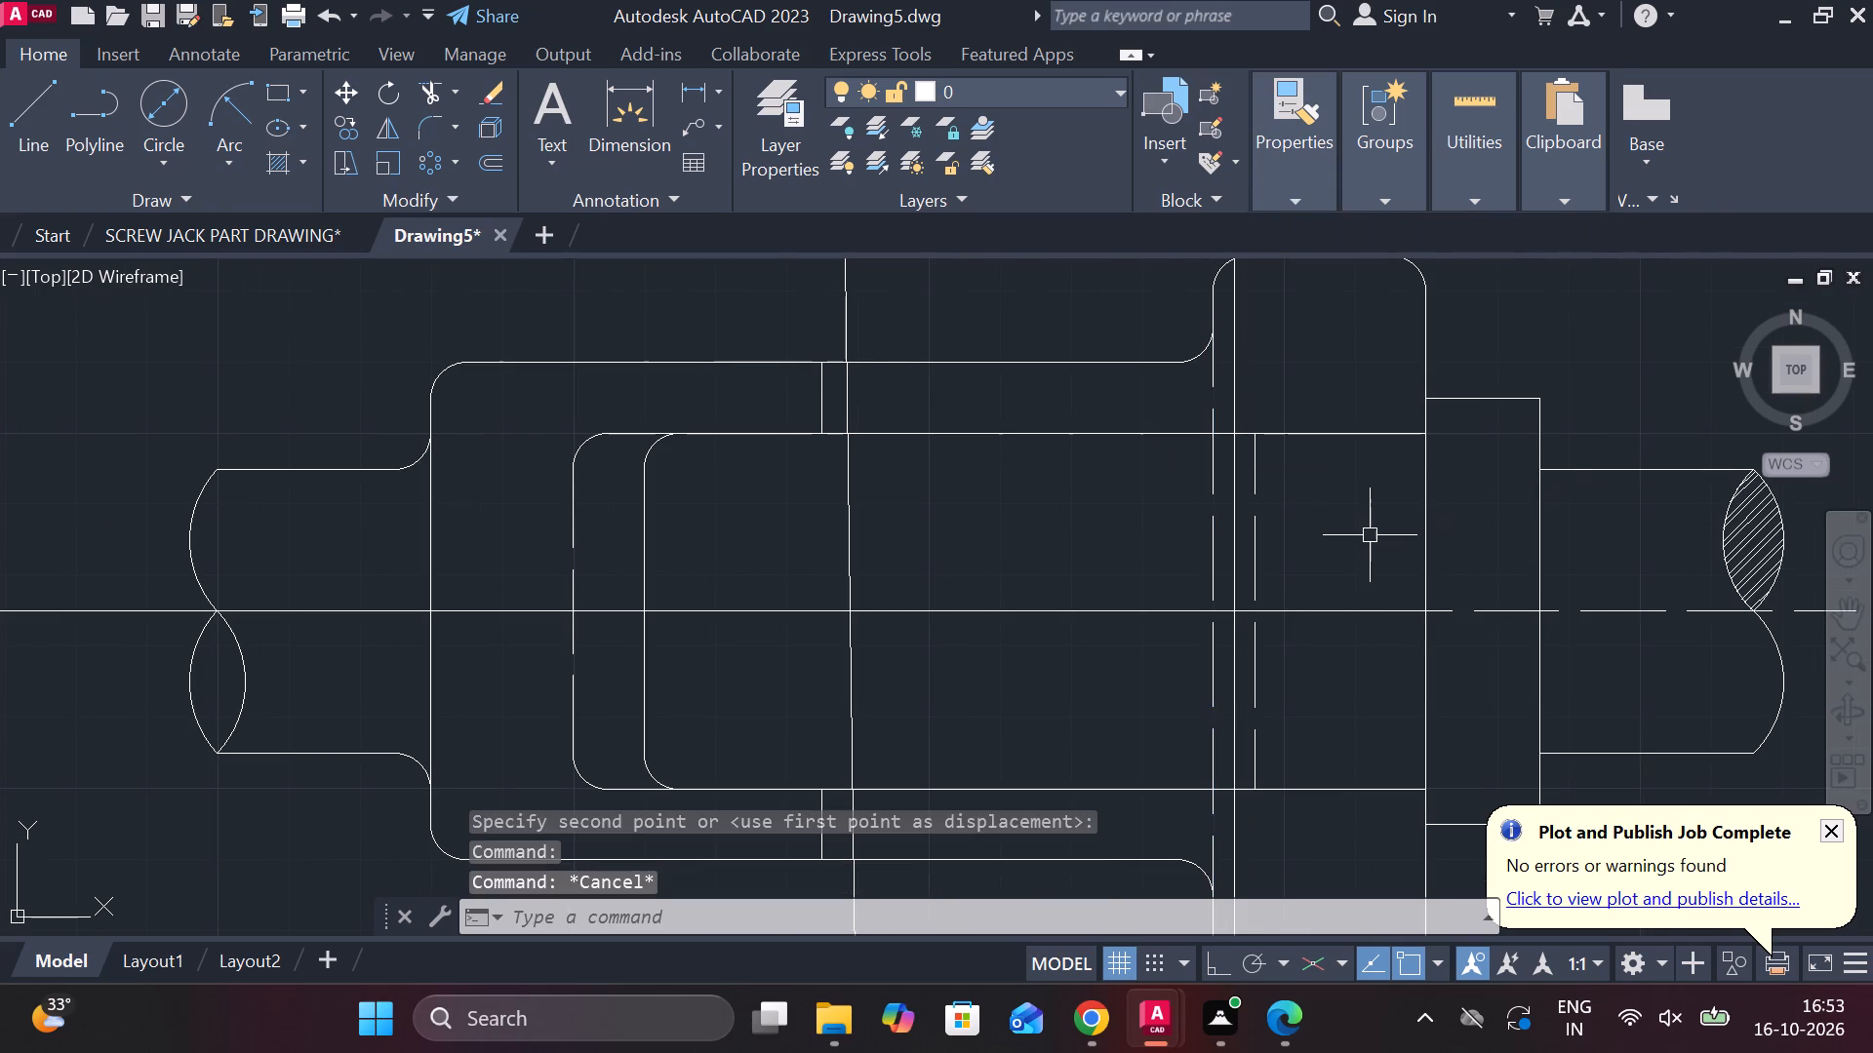
# Trim the socket's upper outline from the cotter's left edge to the collar, including the leftover fillet arc.
pyautogui.scroll(-1, 1367, 535)
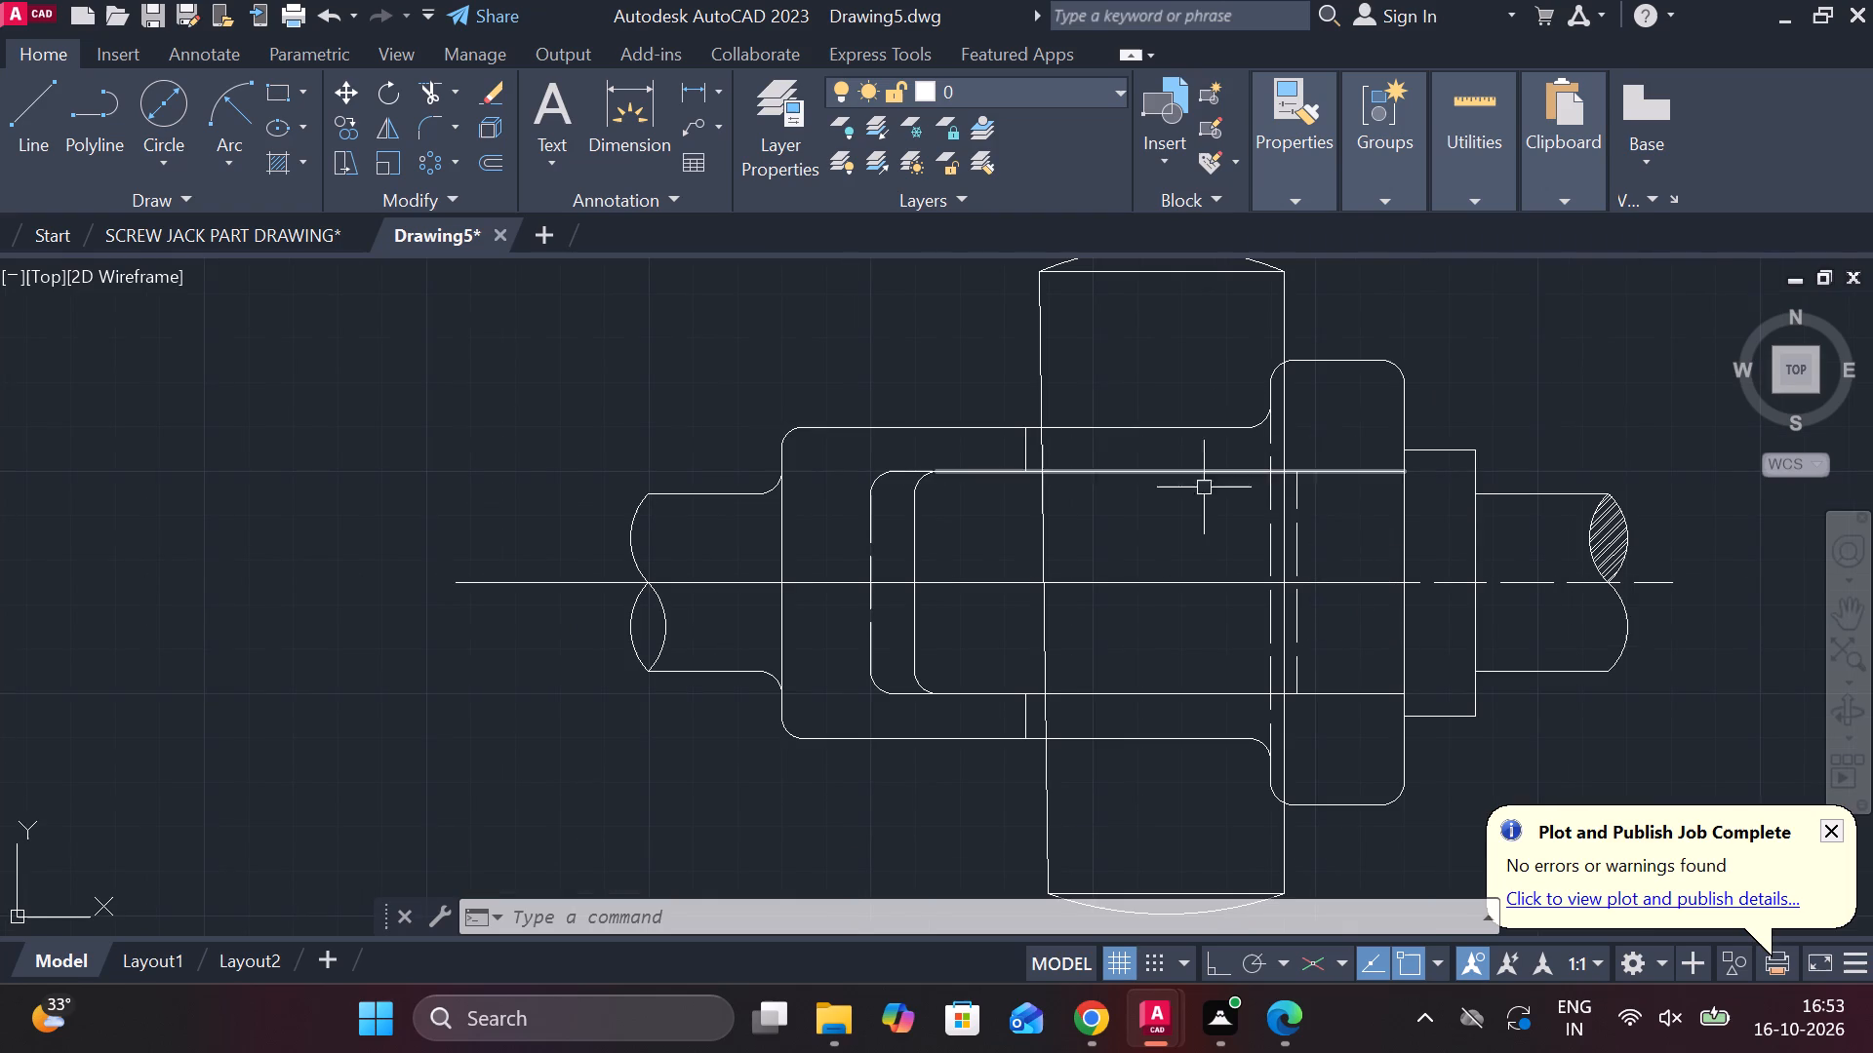
pyautogui.click(1180, 431)
pyautogui.scroll(1, 1230, 431)
pyautogui.press('Escape')
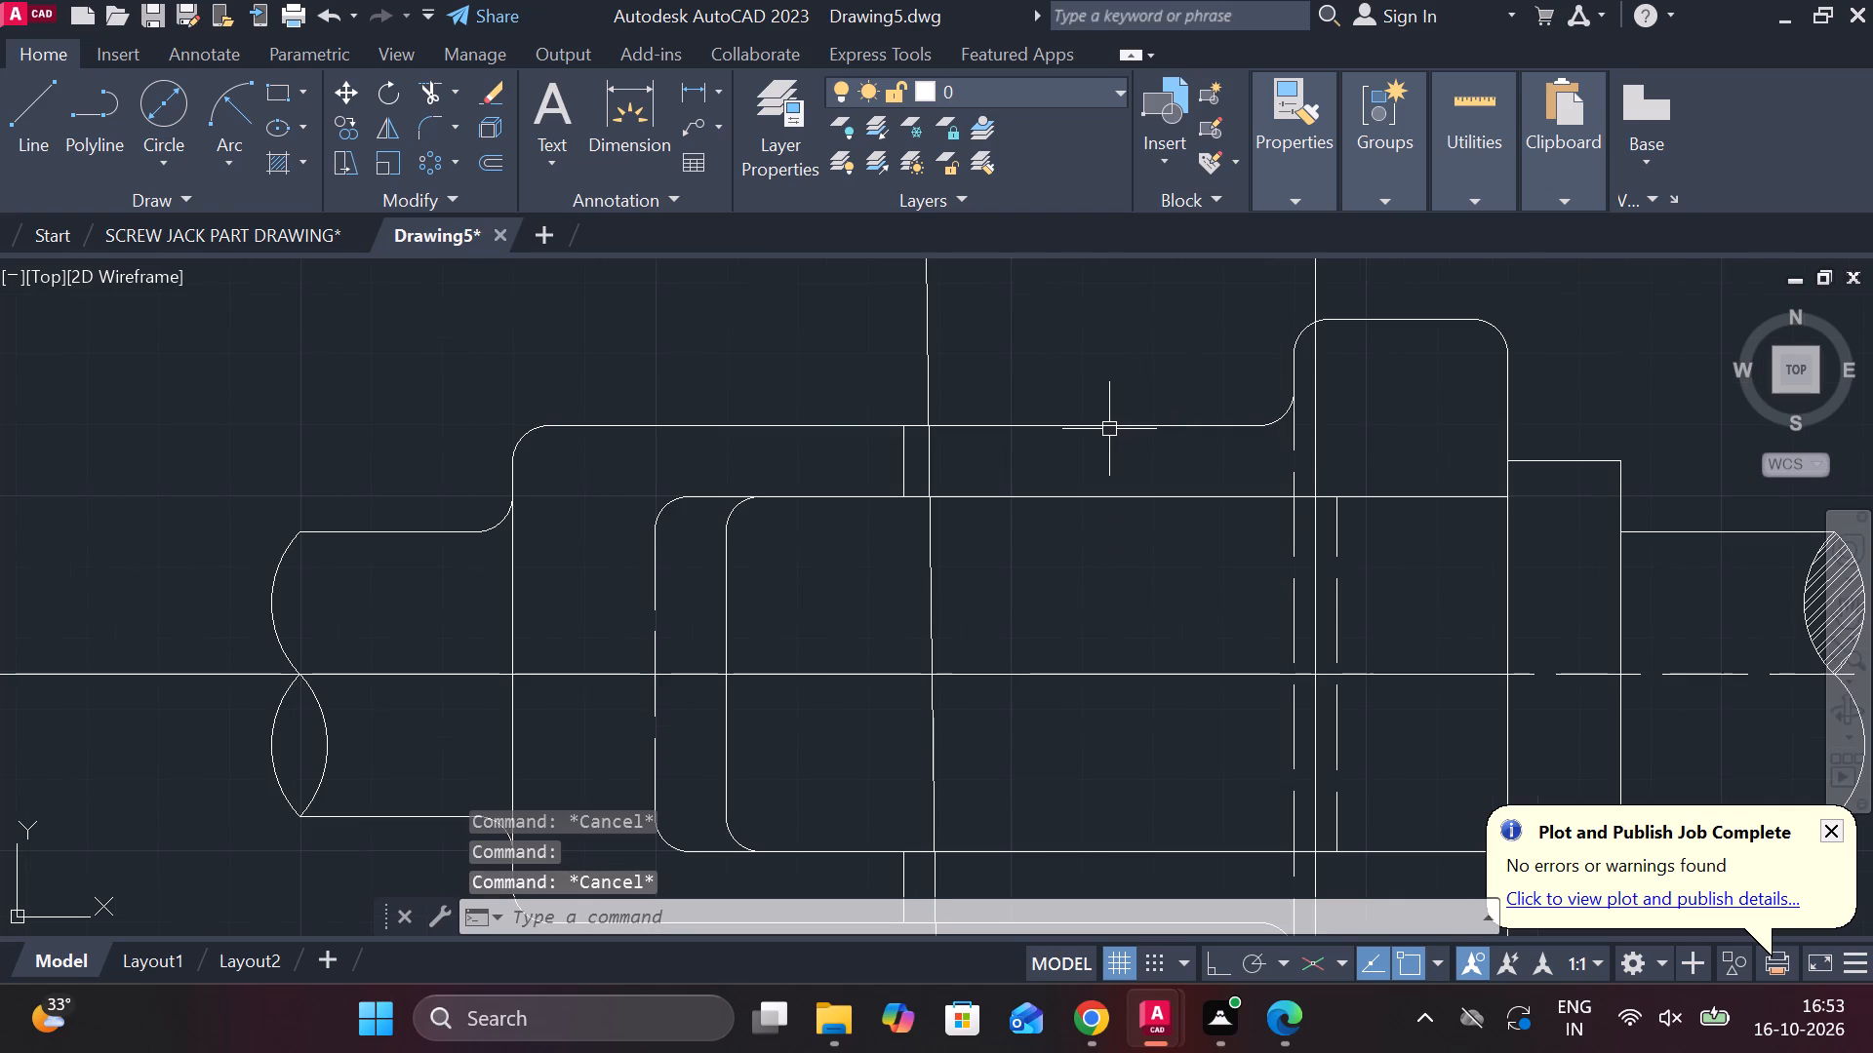
pyautogui.write('TR')
pyautogui.press('space')
pyautogui.click(1137, 429)
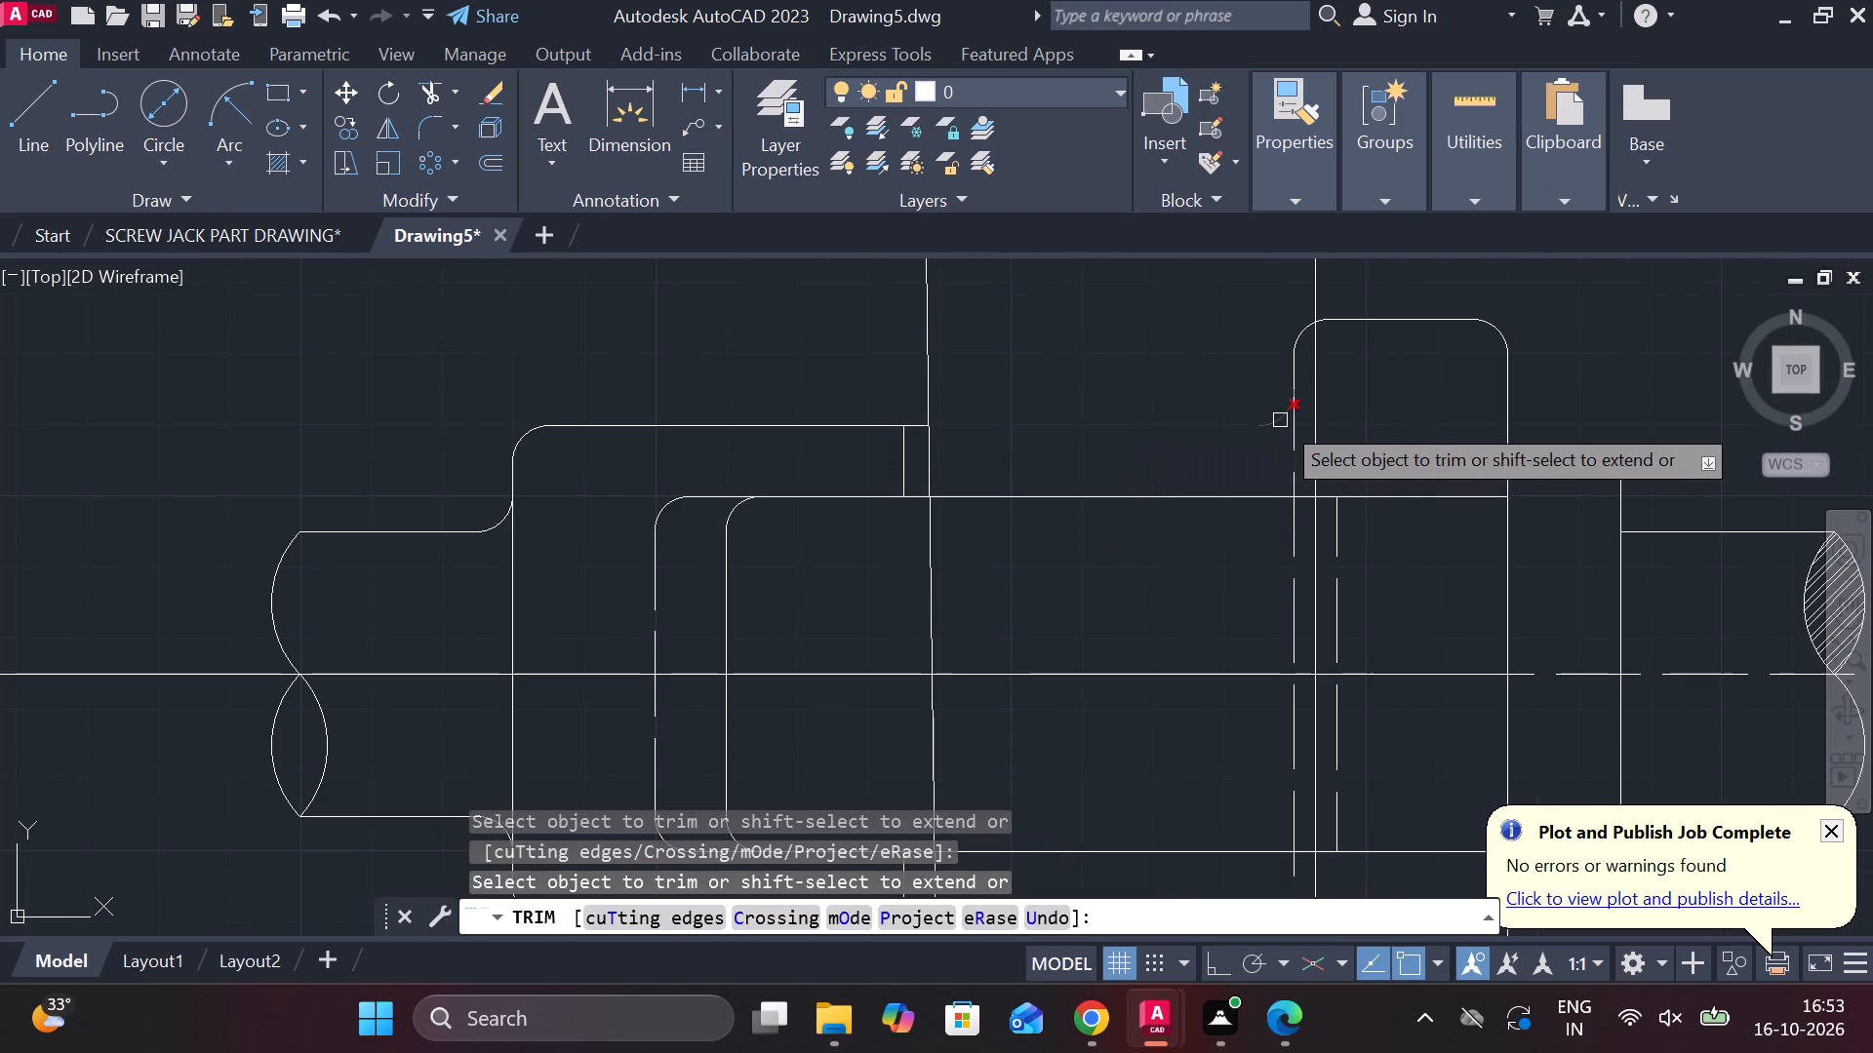
pyautogui.click(1280, 420)
# Trim the overlapping solid bore lines between the cotter's edges and the overlapping centreline segments across the cotter and spigot end.
pyautogui.moveTo(1227, 433); pyautogui.dragTo(1126, 185, button='middle')
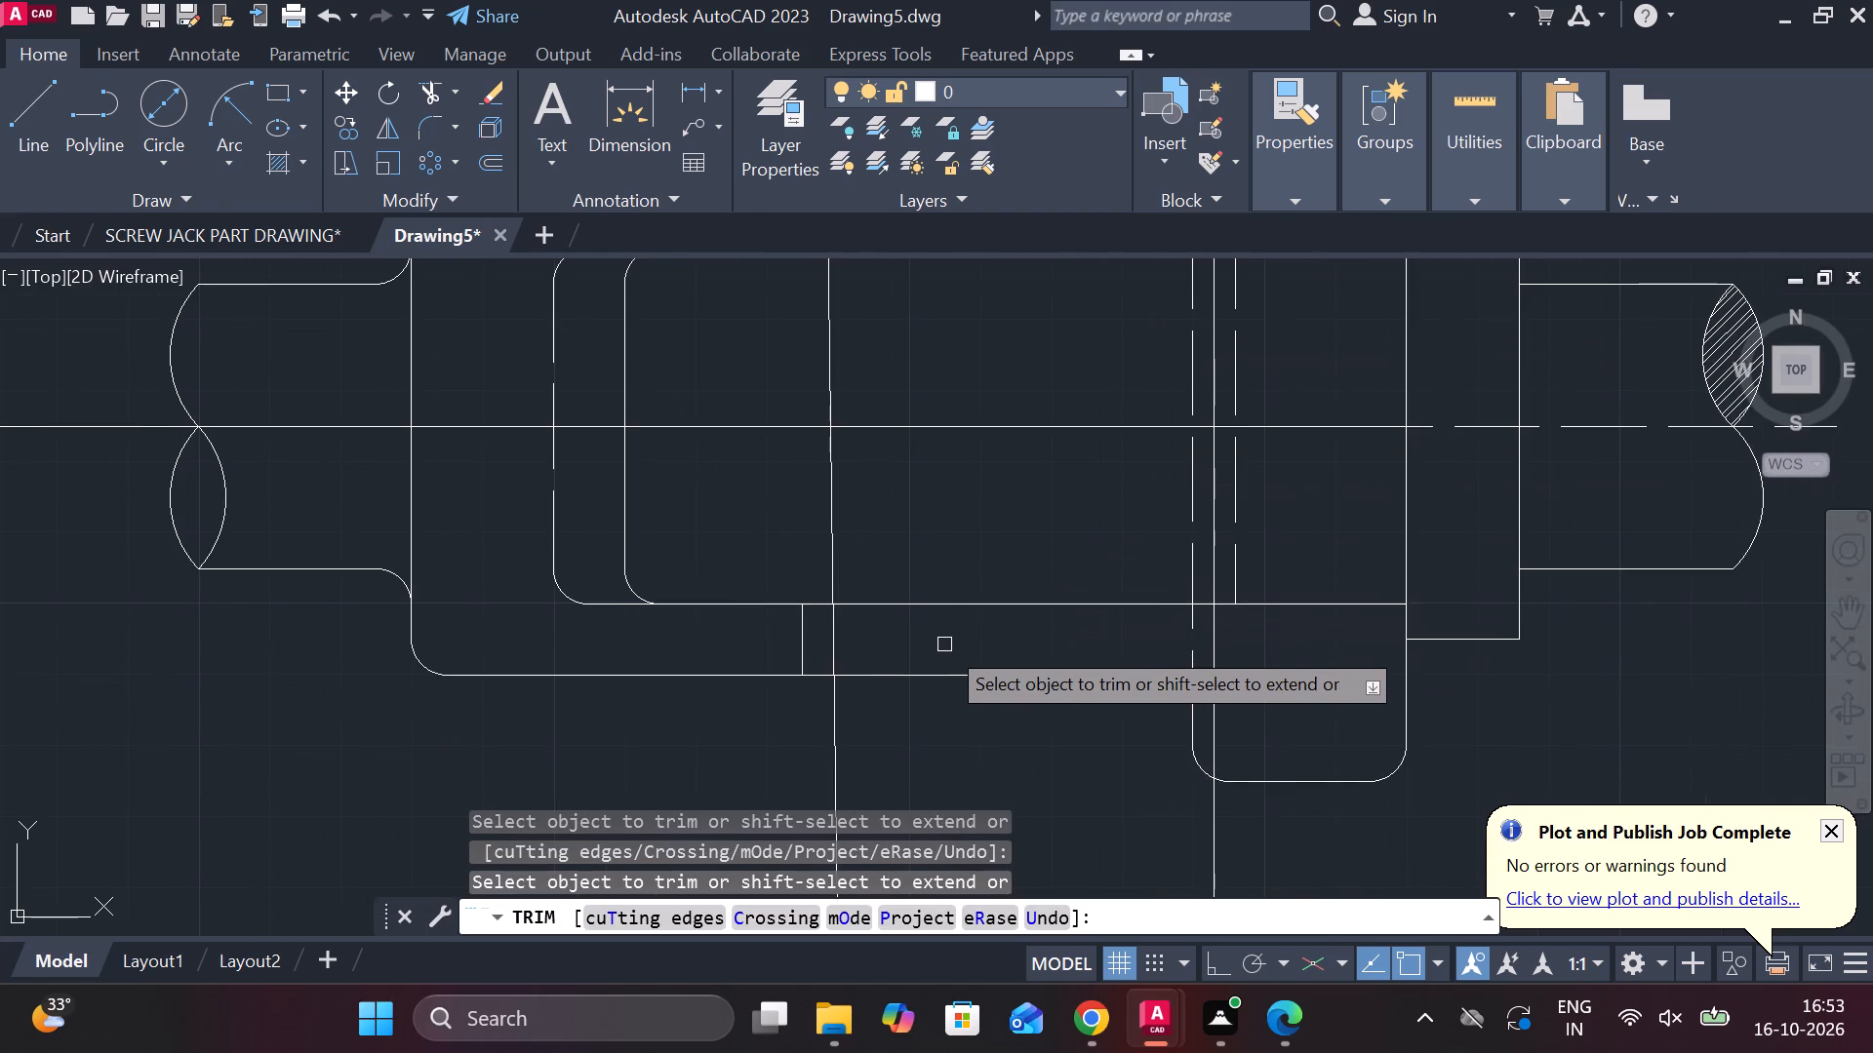
pyautogui.click(944, 609)
pyautogui.click(977, 422)
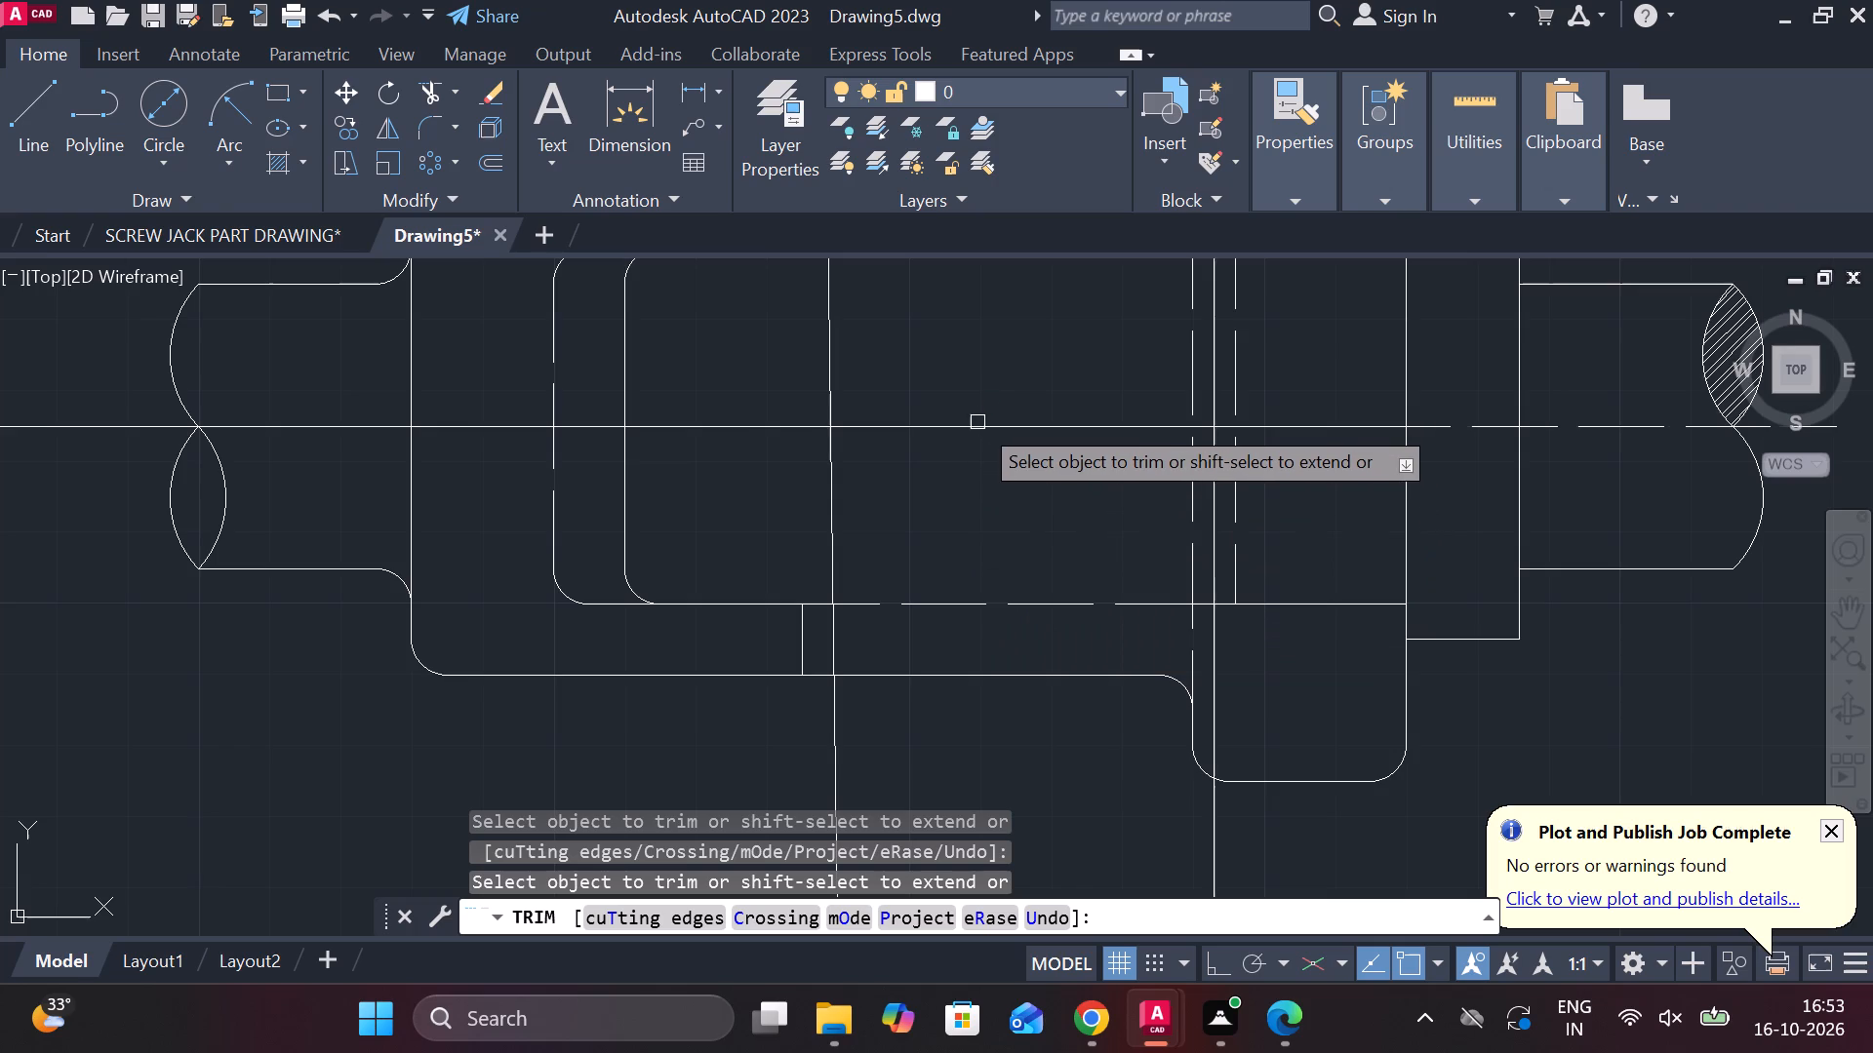
pyautogui.moveTo(995, 475); pyautogui.dragTo(1004, 523, button='middle')
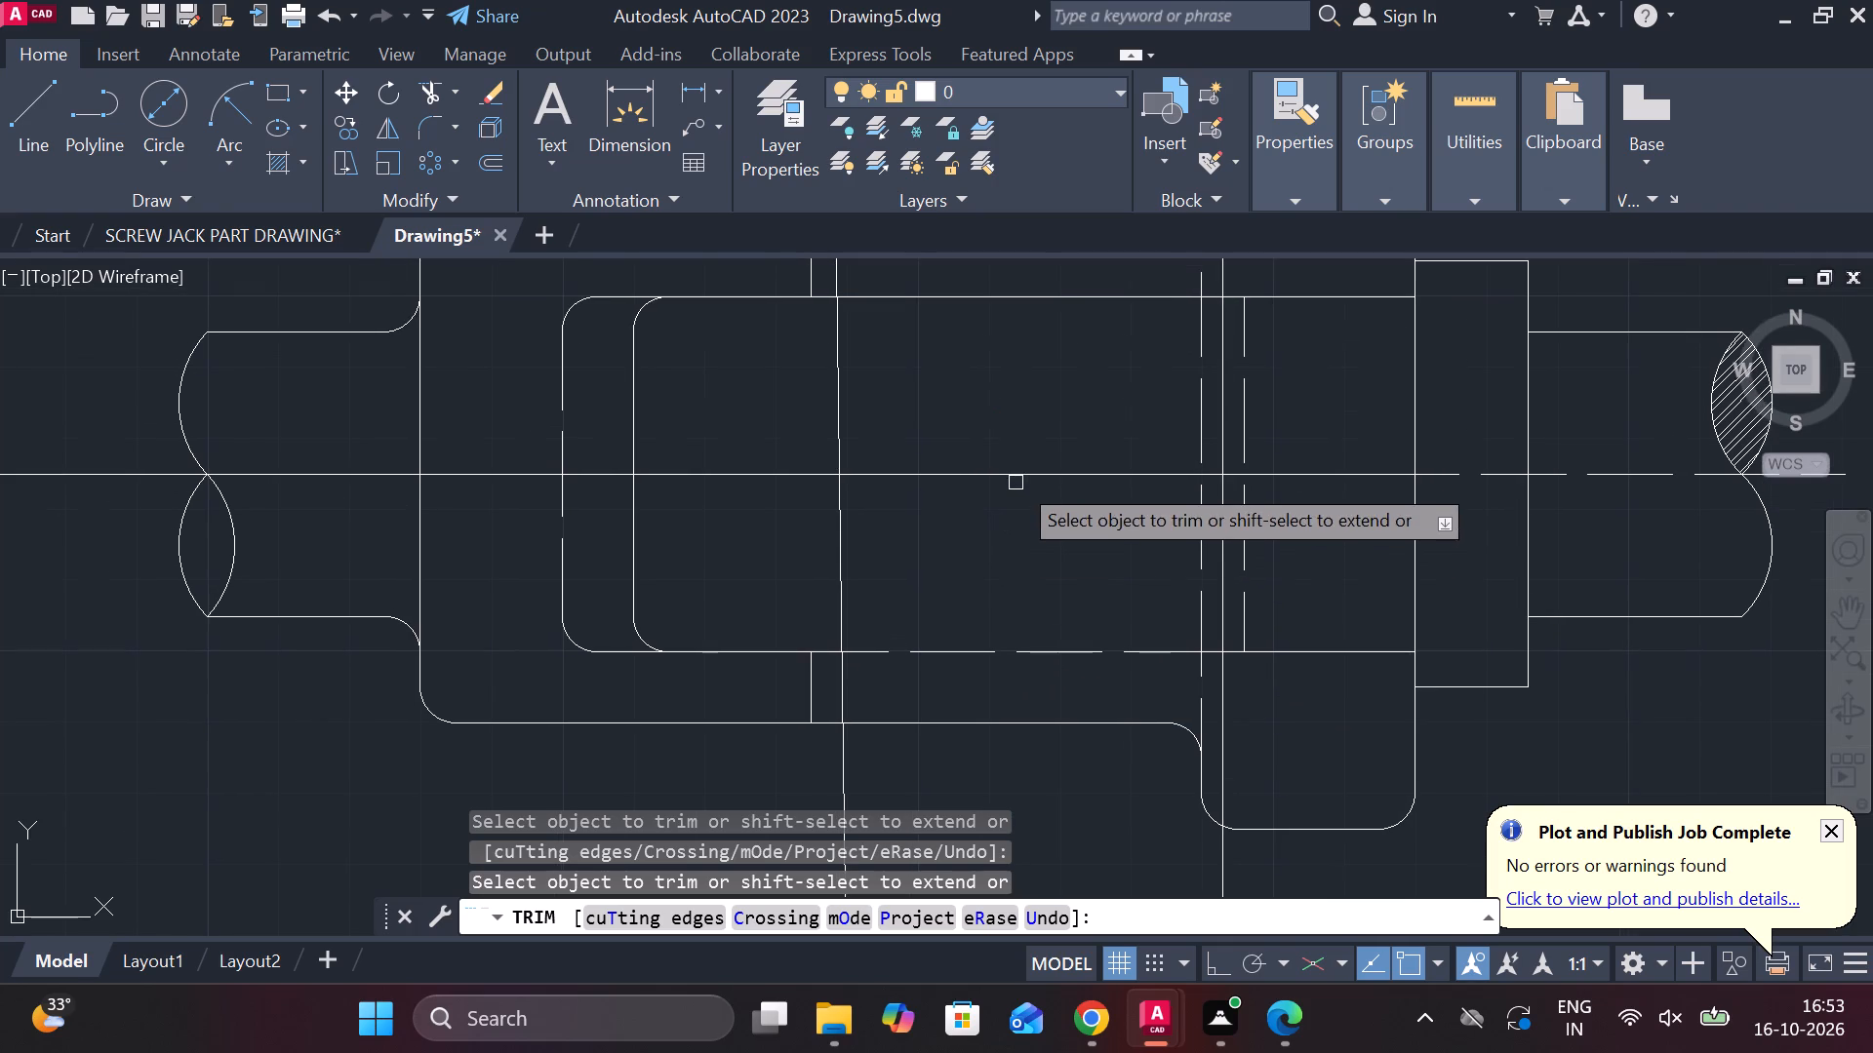
pyautogui.click(1079, 475)
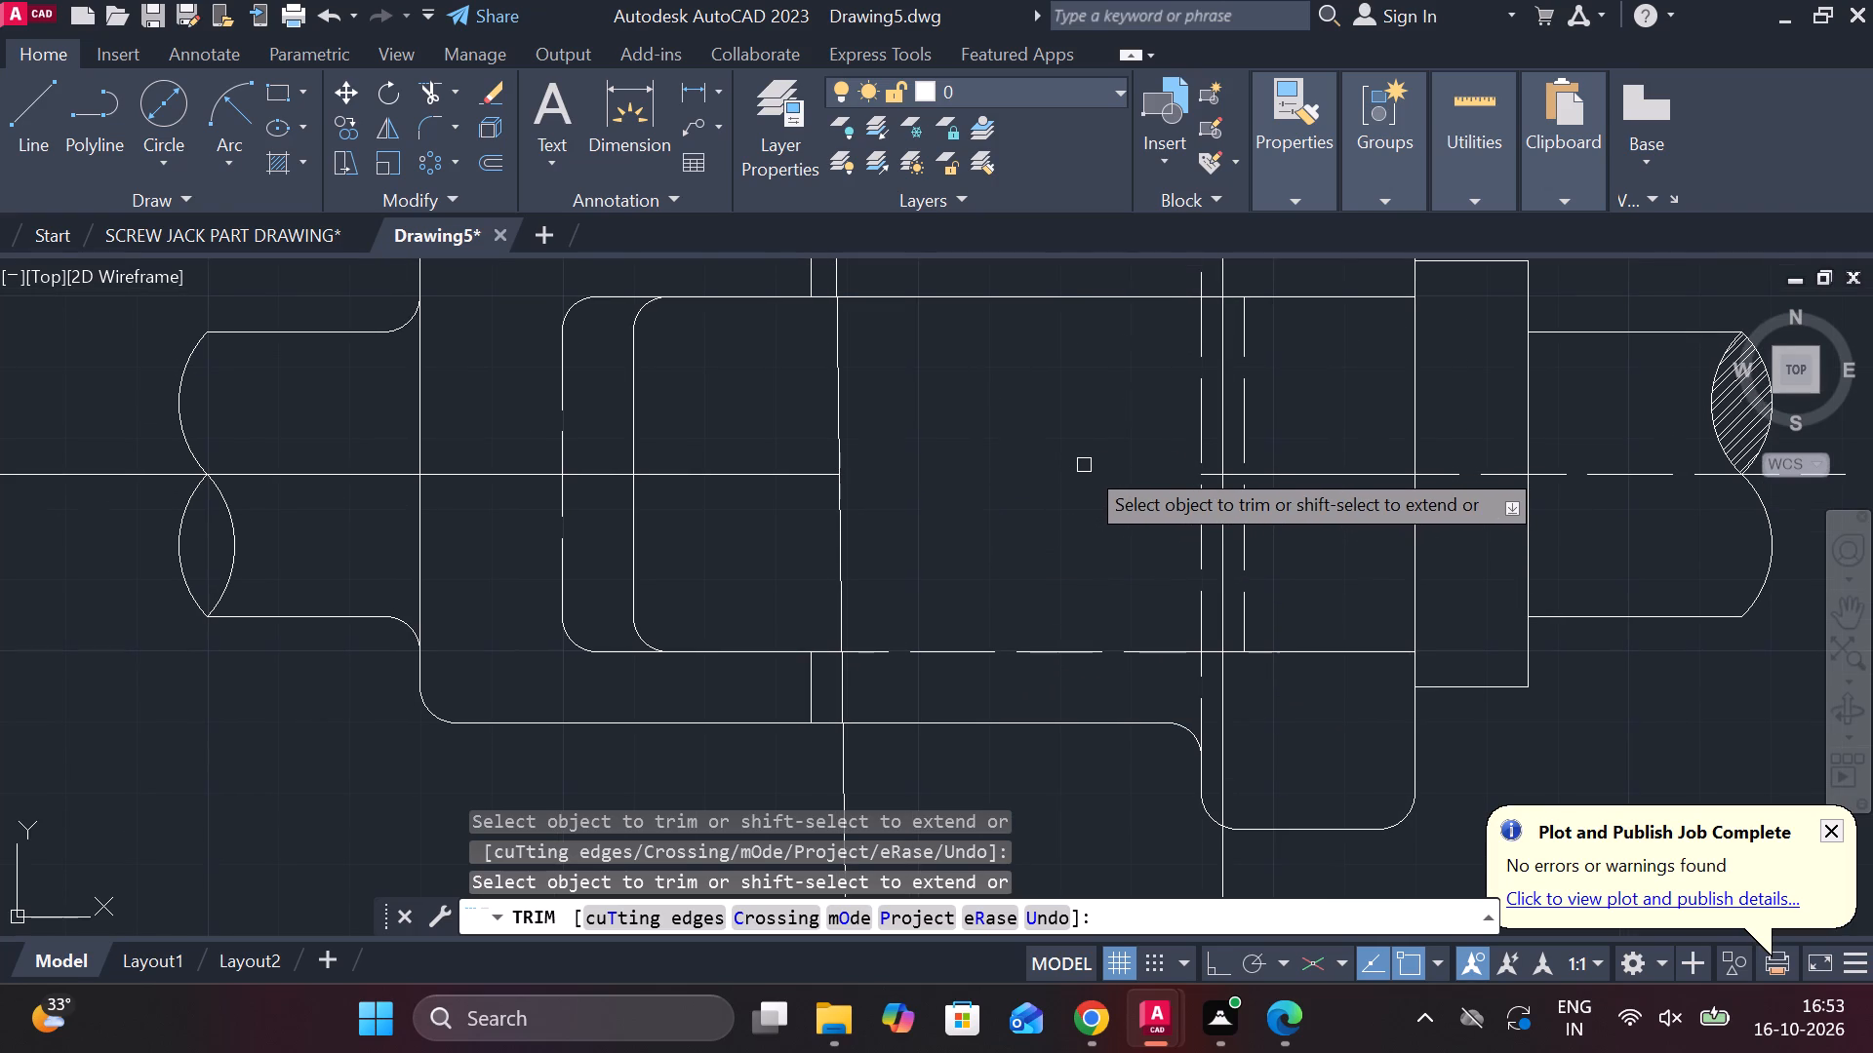
pyautogui.hotkey('ctrl', 'z')
pyautogui.moveTo(1078, 449); pyautogui.dragTo(1088, 565, button='middle')
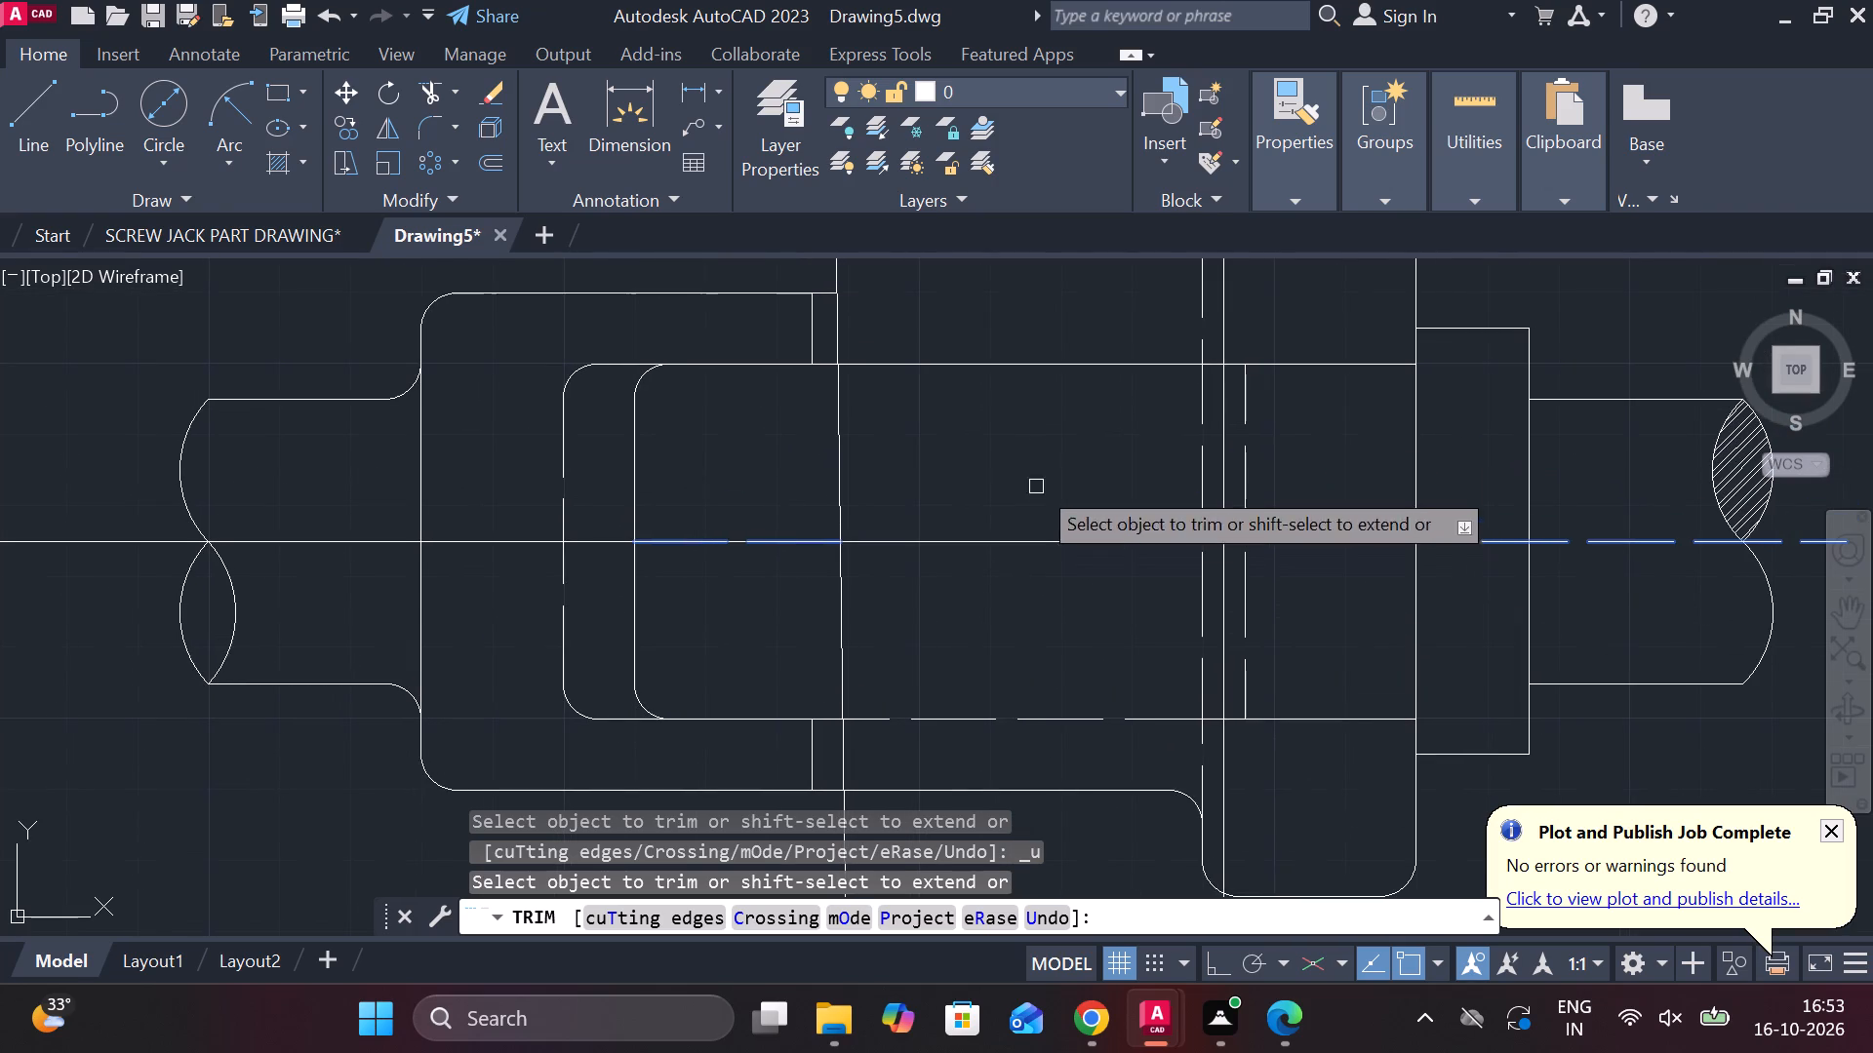
pyautogui.moveTo(659, 557); pyautogui.dragTo(816, 560, button='middle')
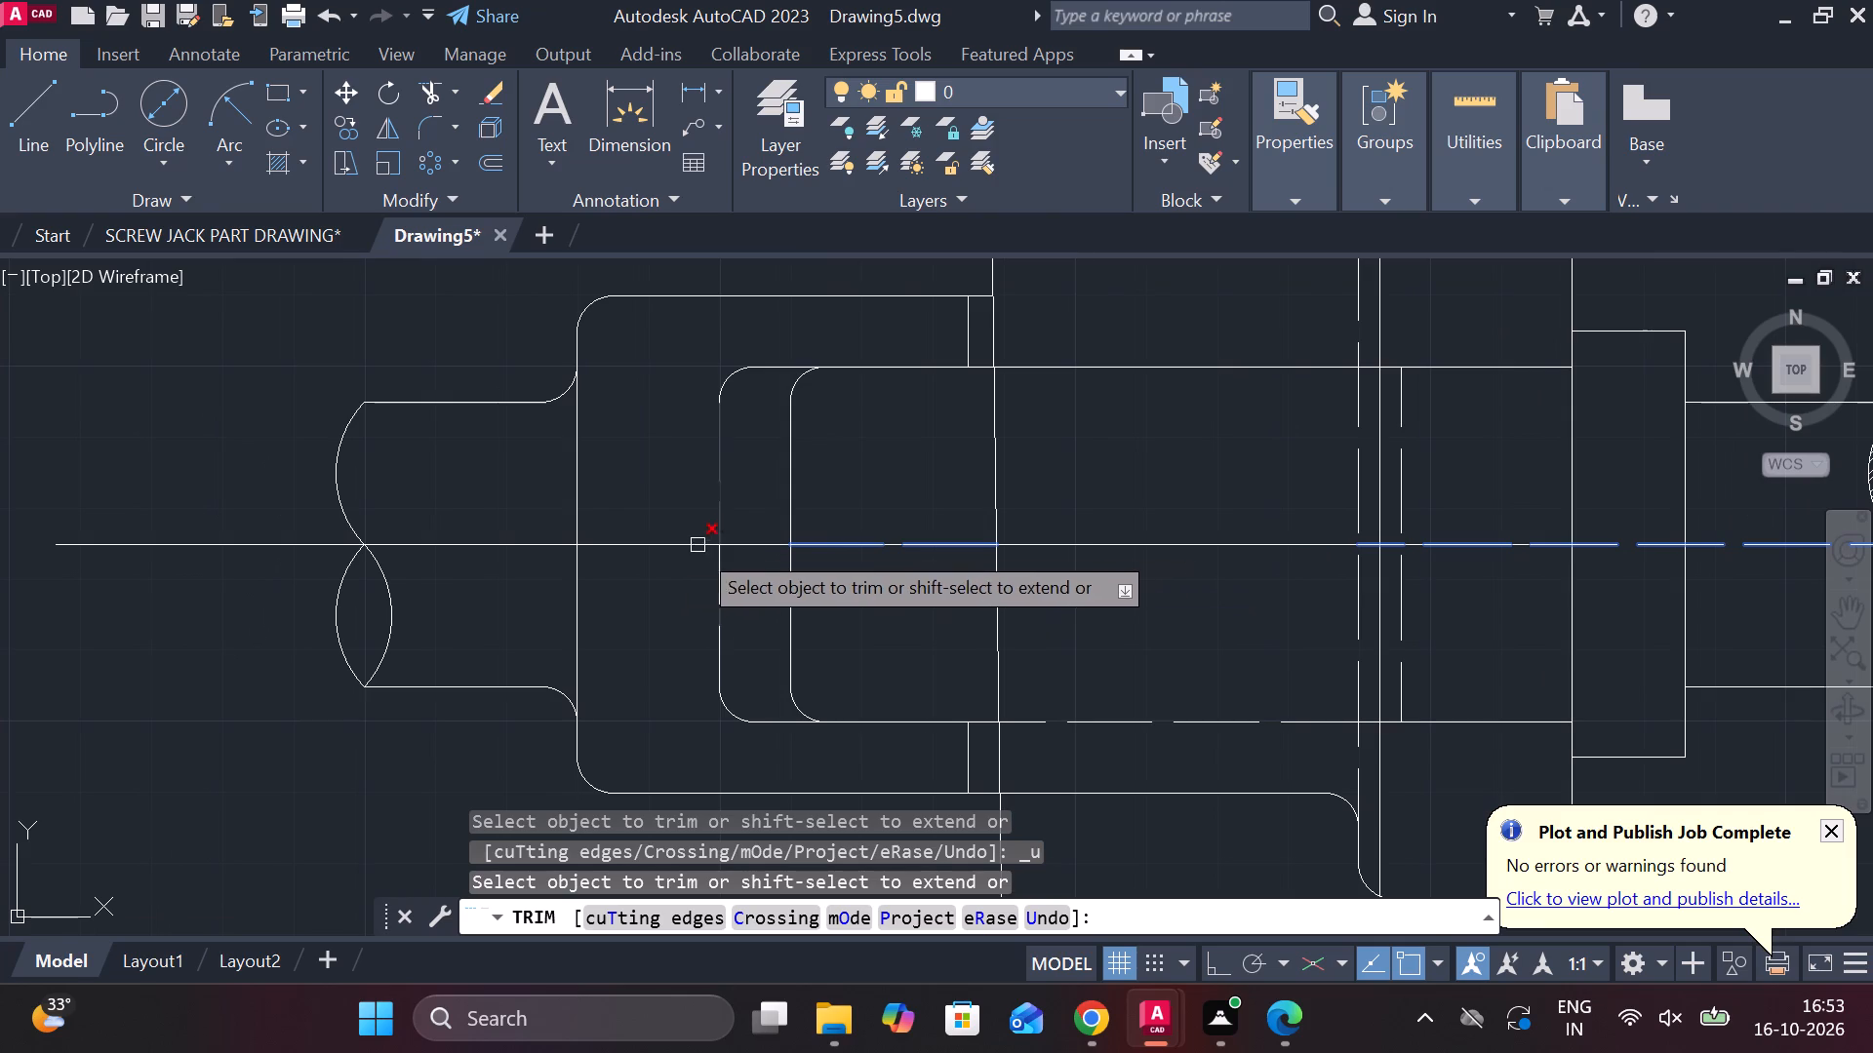
pyautogui.click(929, 543)
pyautogui.scroll(-1, 1144, 522)
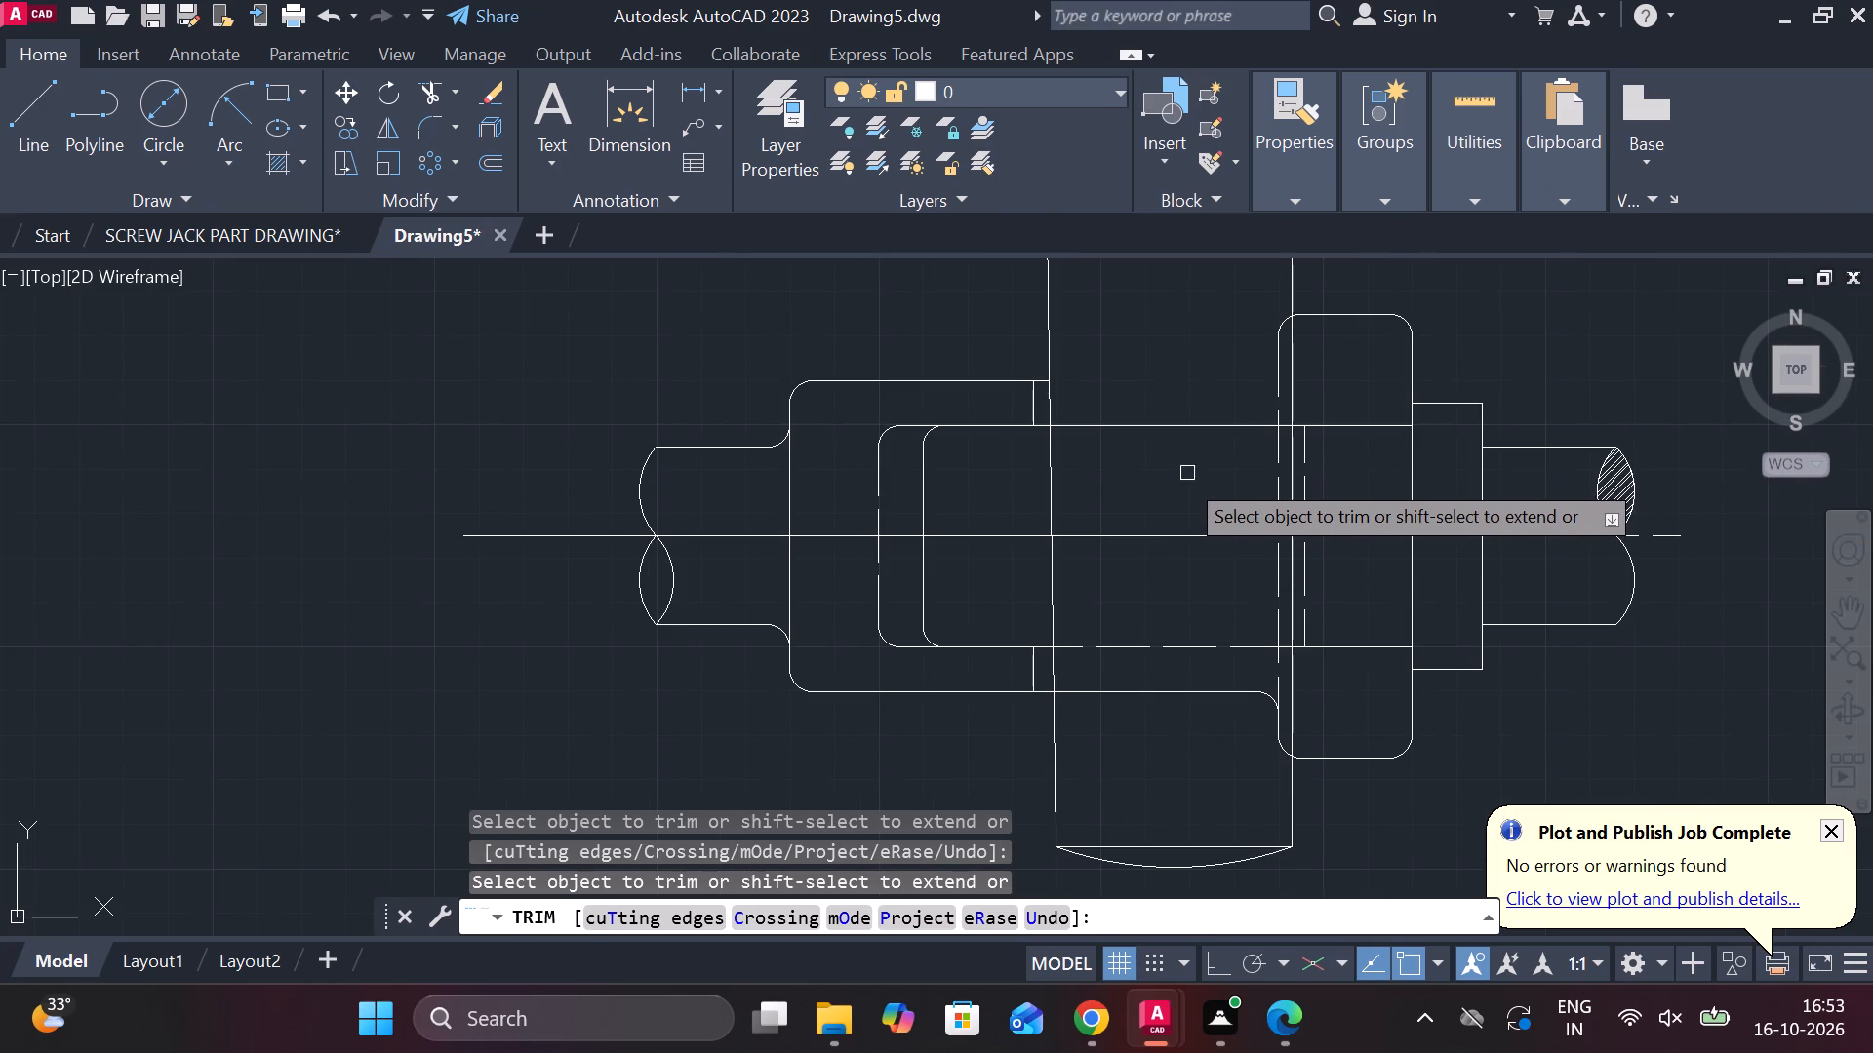
pyautogui.click(1144, 427)
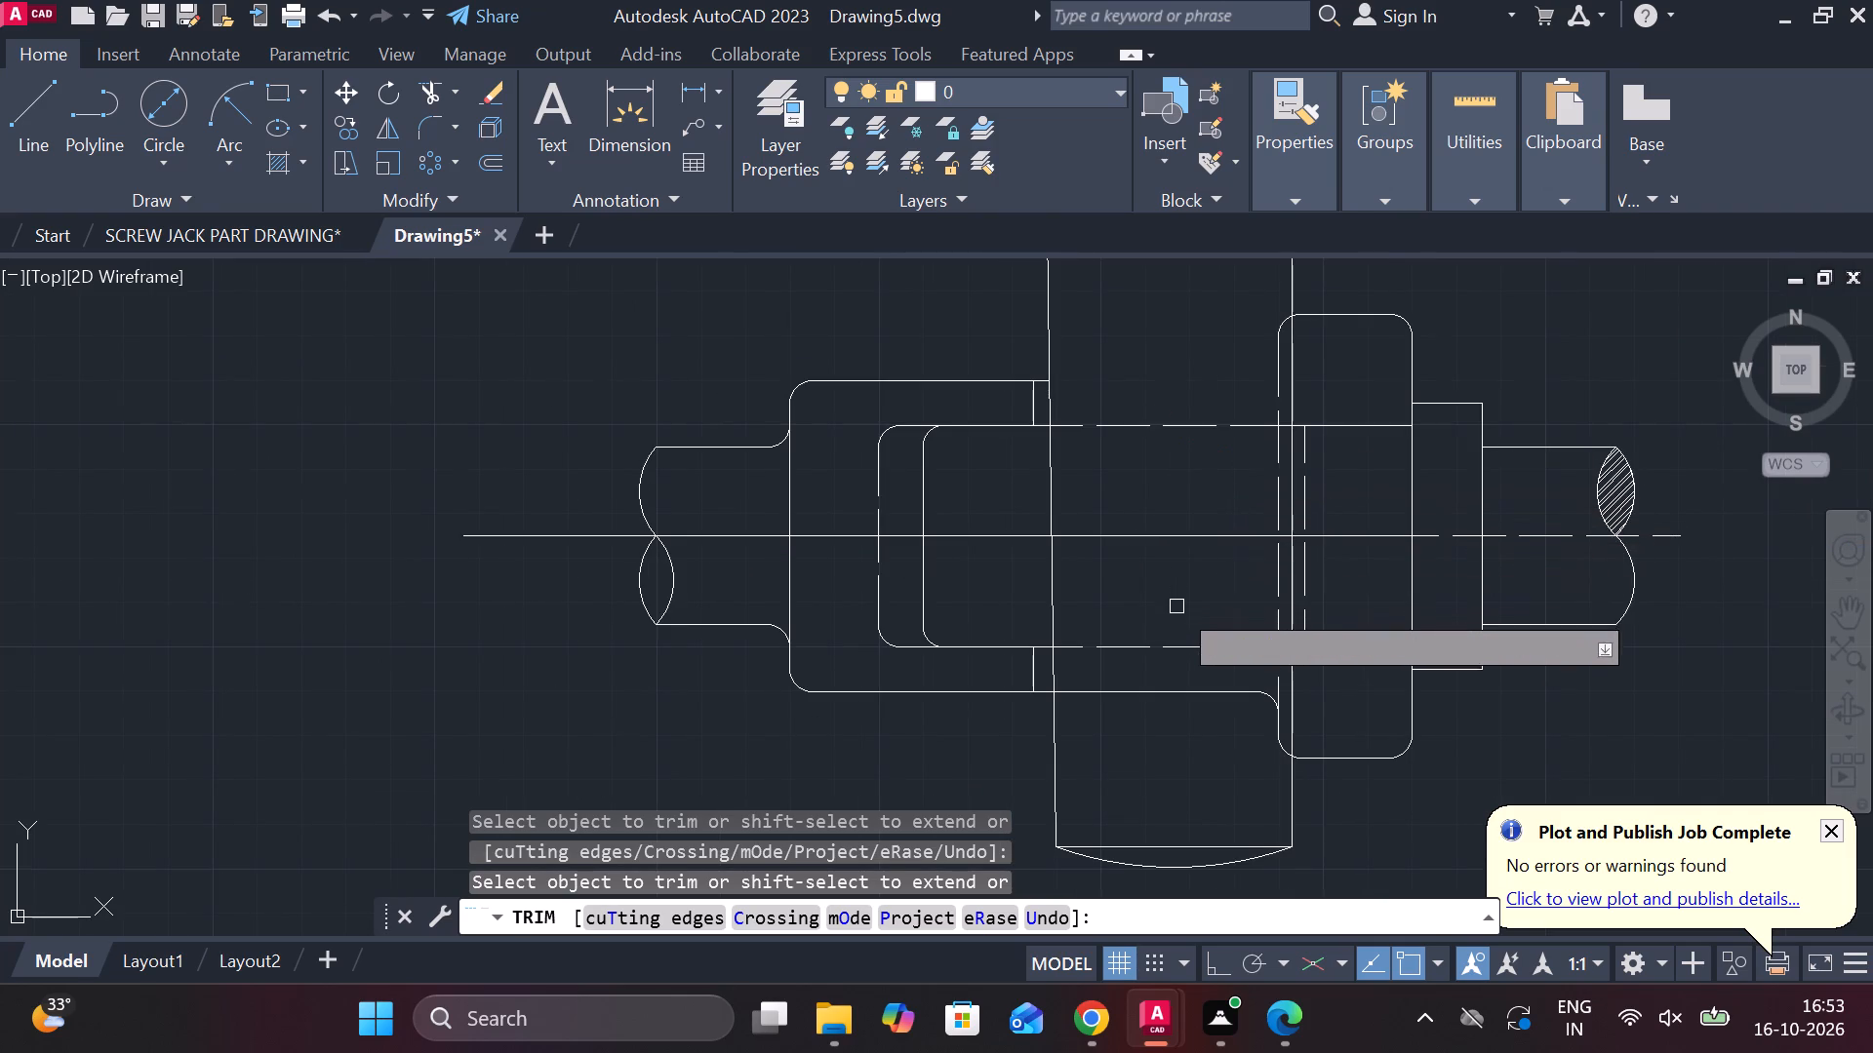
# Trim the socket's lower outline from the cotter's left edge to the collar, including the leftover fillet arc.
pyautogui.scroll(-1, 1202, 637)
pyautogui.scroll(2, 1324, 738)
pyautogui.click(978, 571)
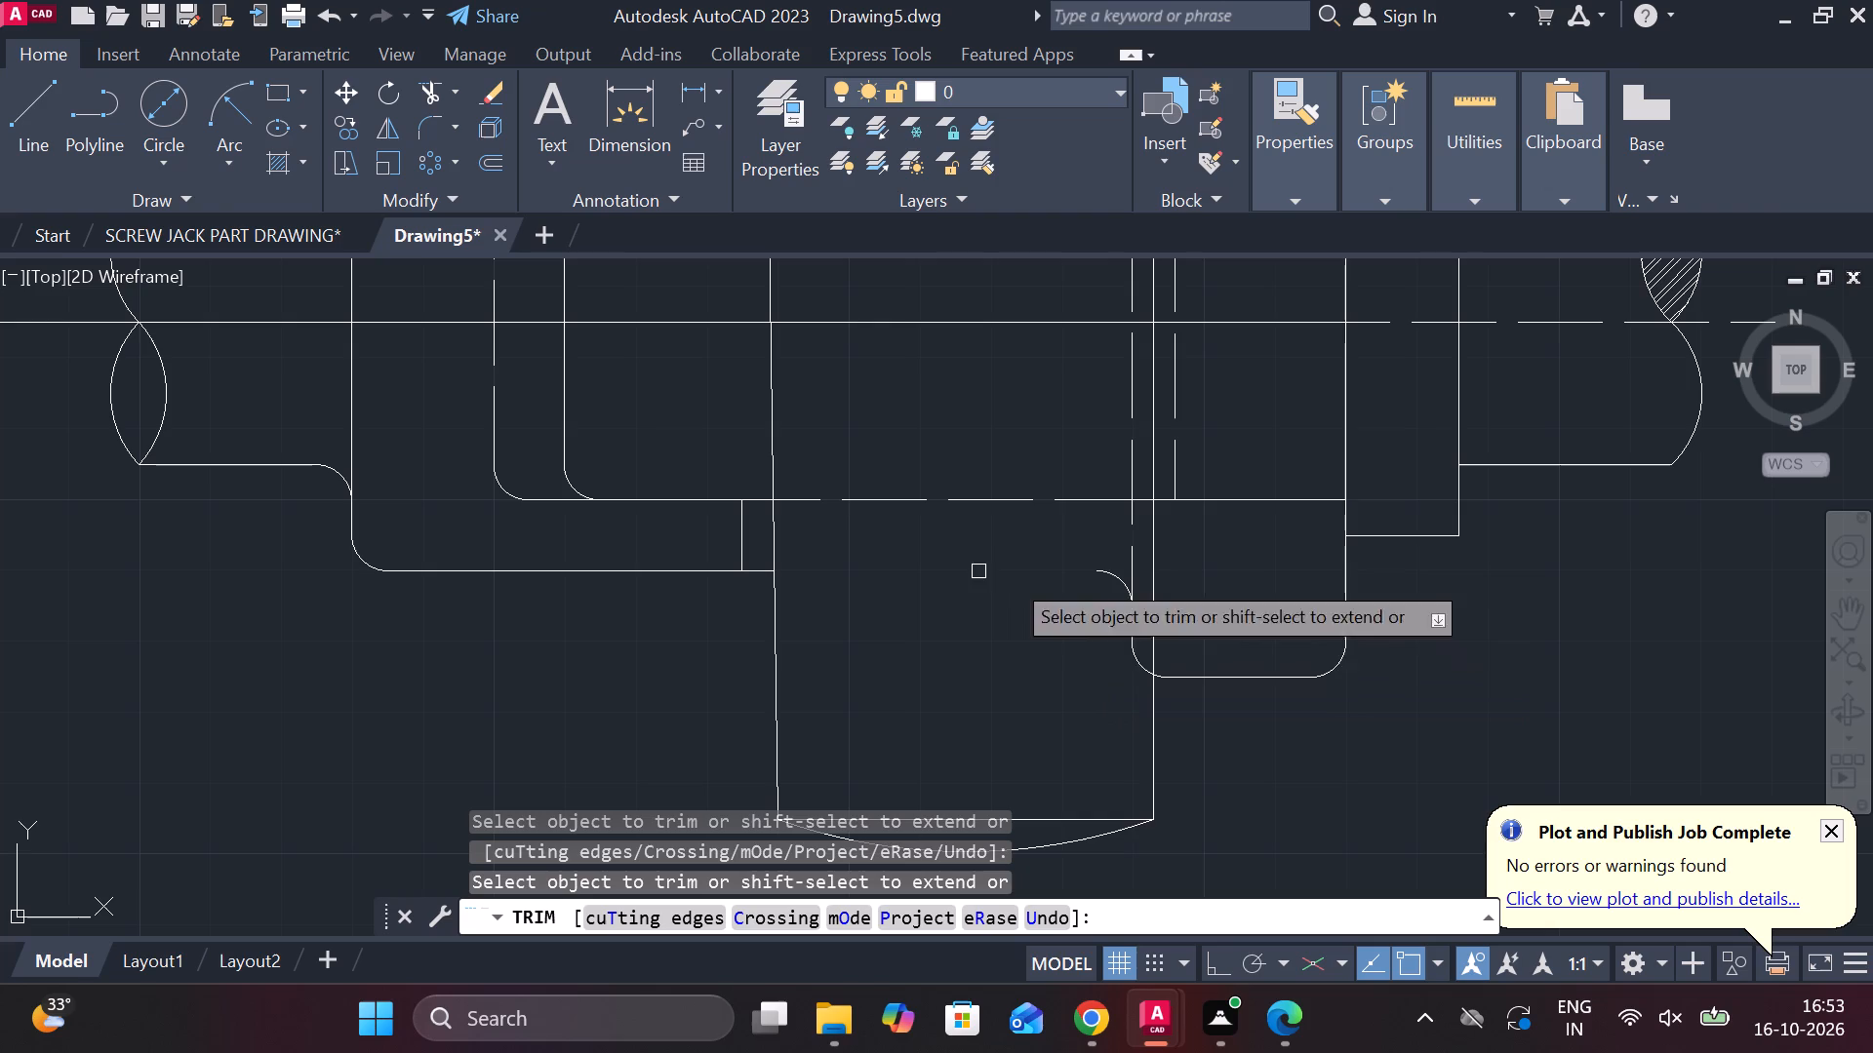
pyautogui.click(1101, 579)
pyautogui.press('Escape')
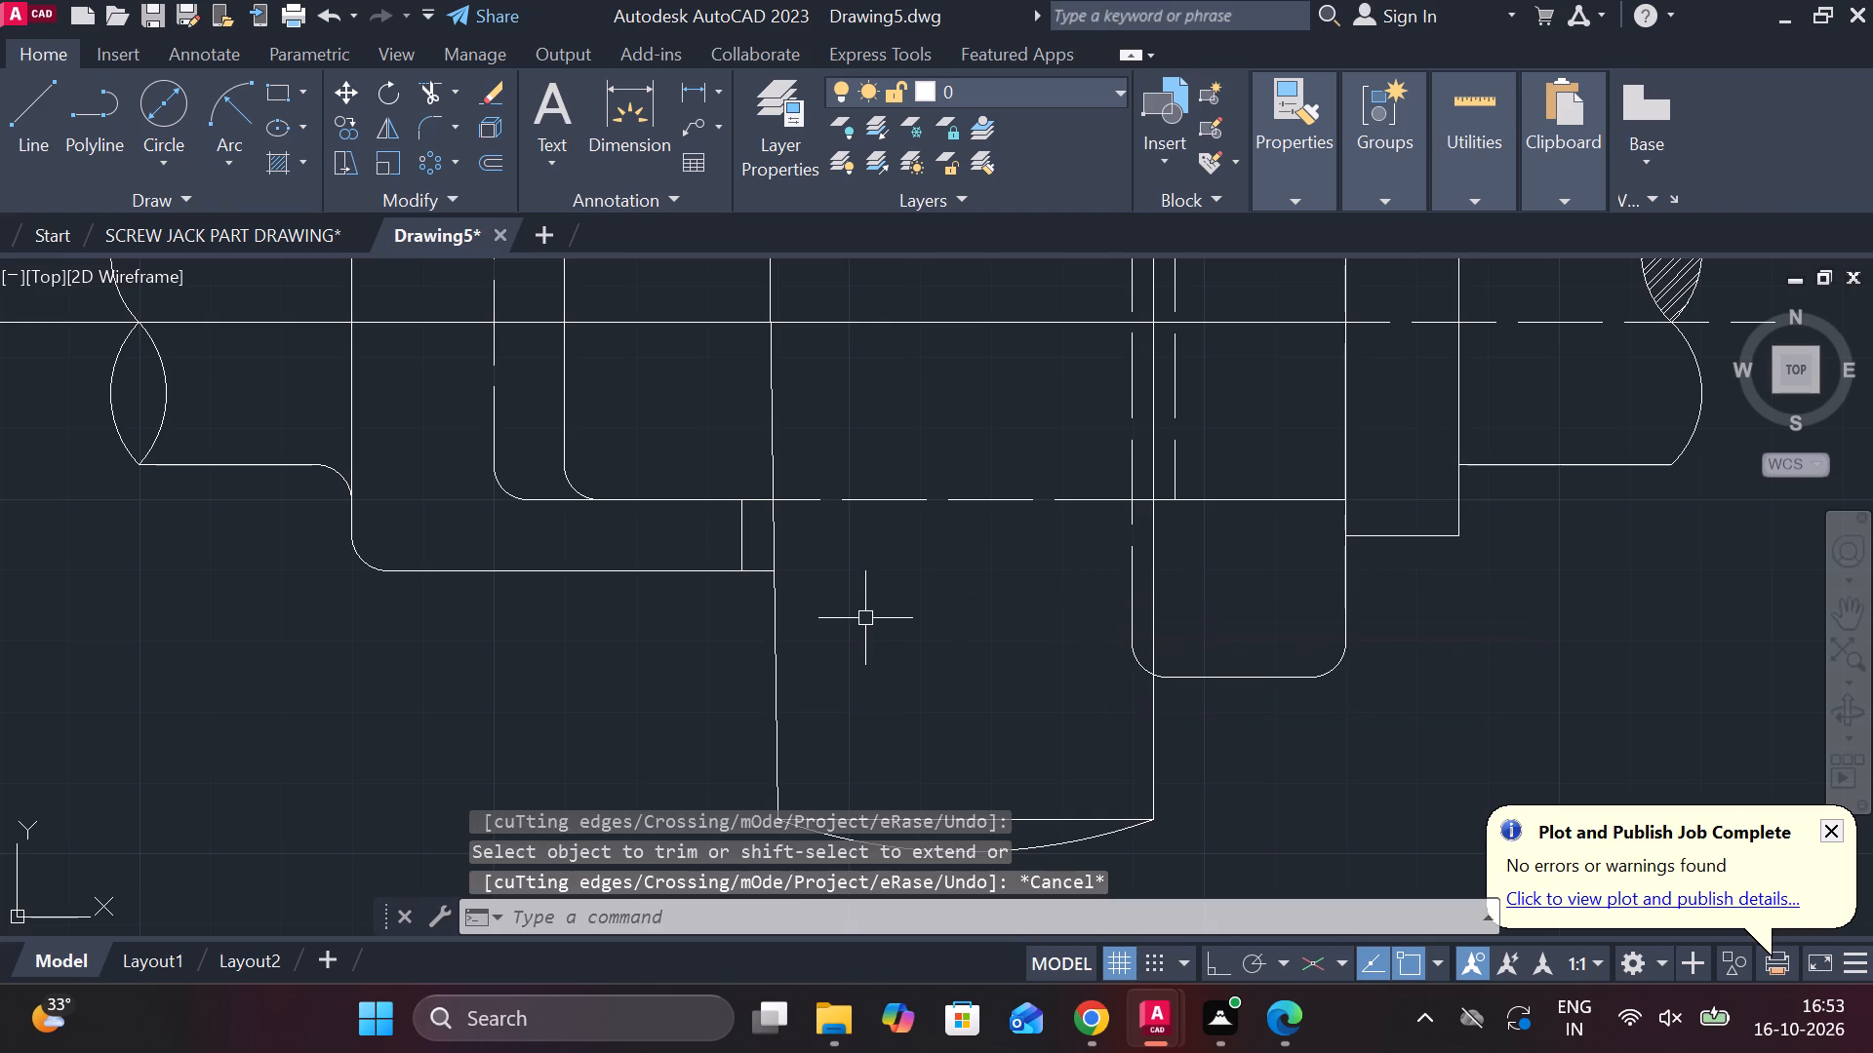
# Draw a horizontal line from the lower outline's end on the cotter's left edge across the cotter into the socket collar.
pyautogui.press('l')
pyautogui.press('Return')
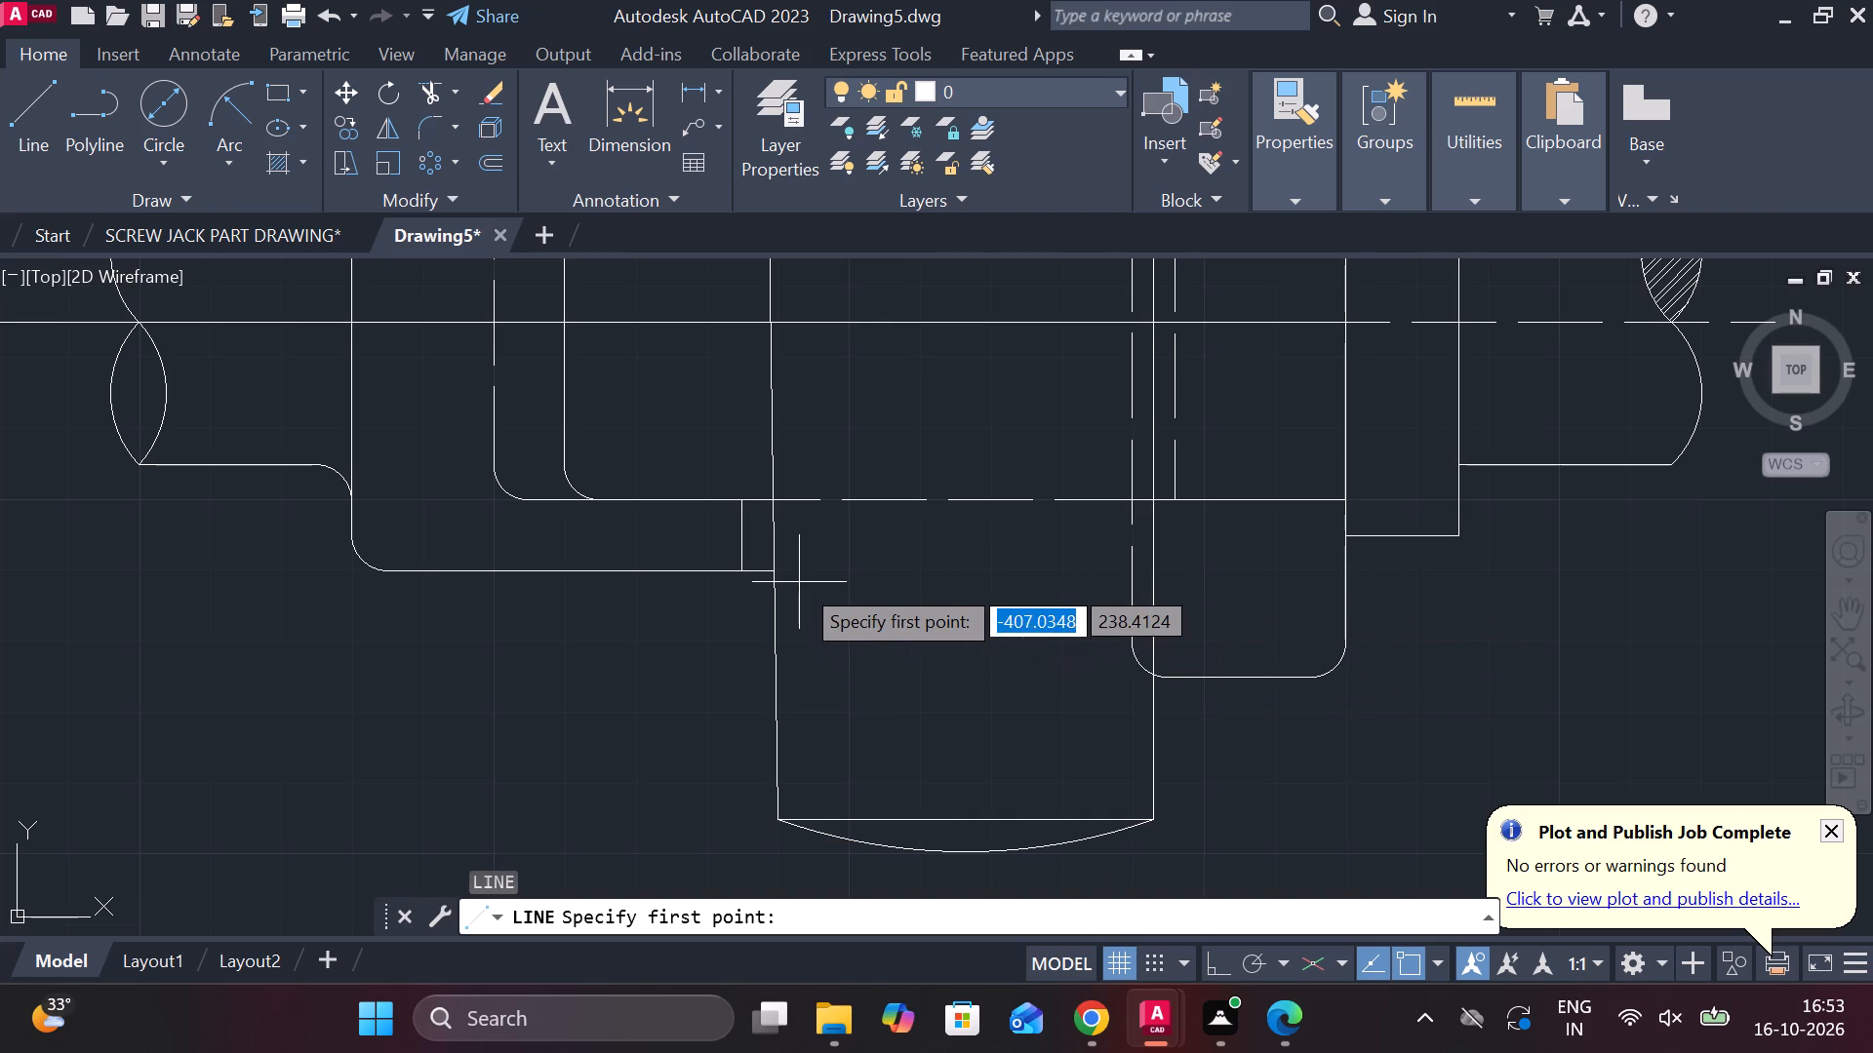
pyautogui.click(775, 570)
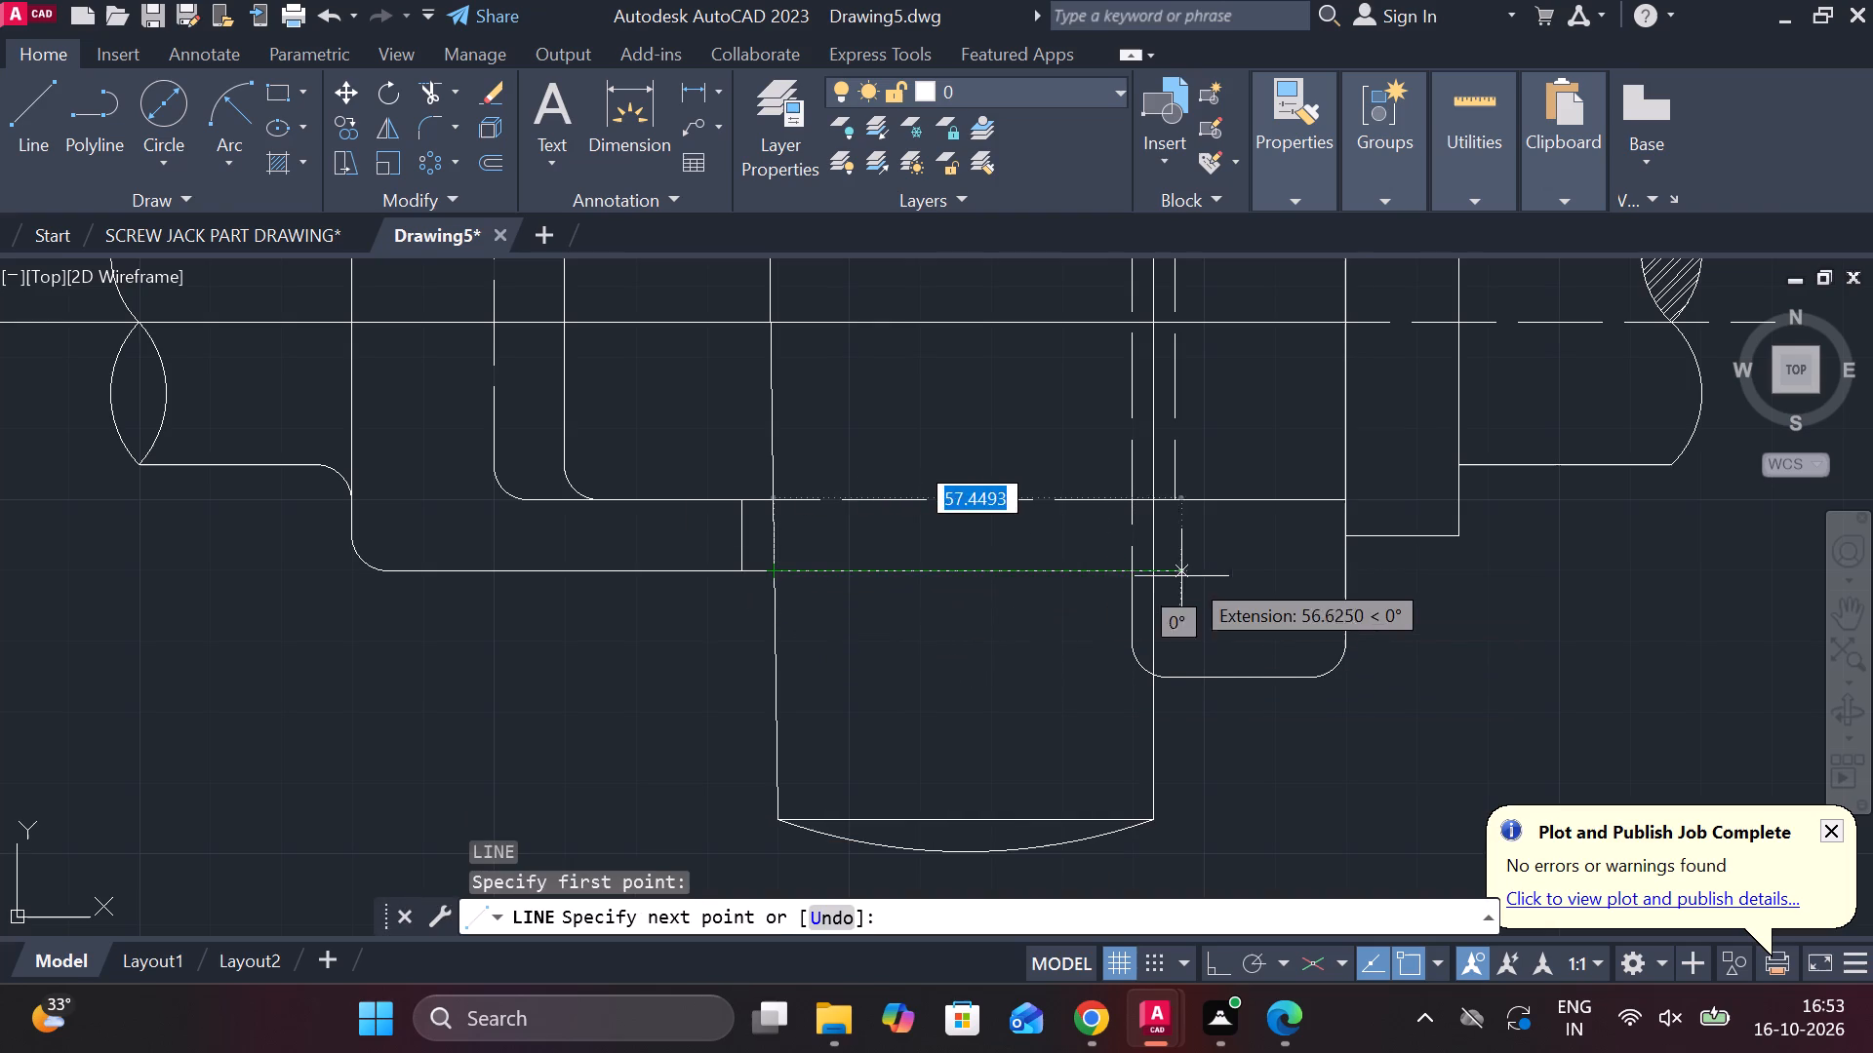
pyautogui.click(1207, 576)
pyautogui.press('Escape')
# Trim the new lower outline's excess back to the socket collar's left face.
pyautogui.write('TR')
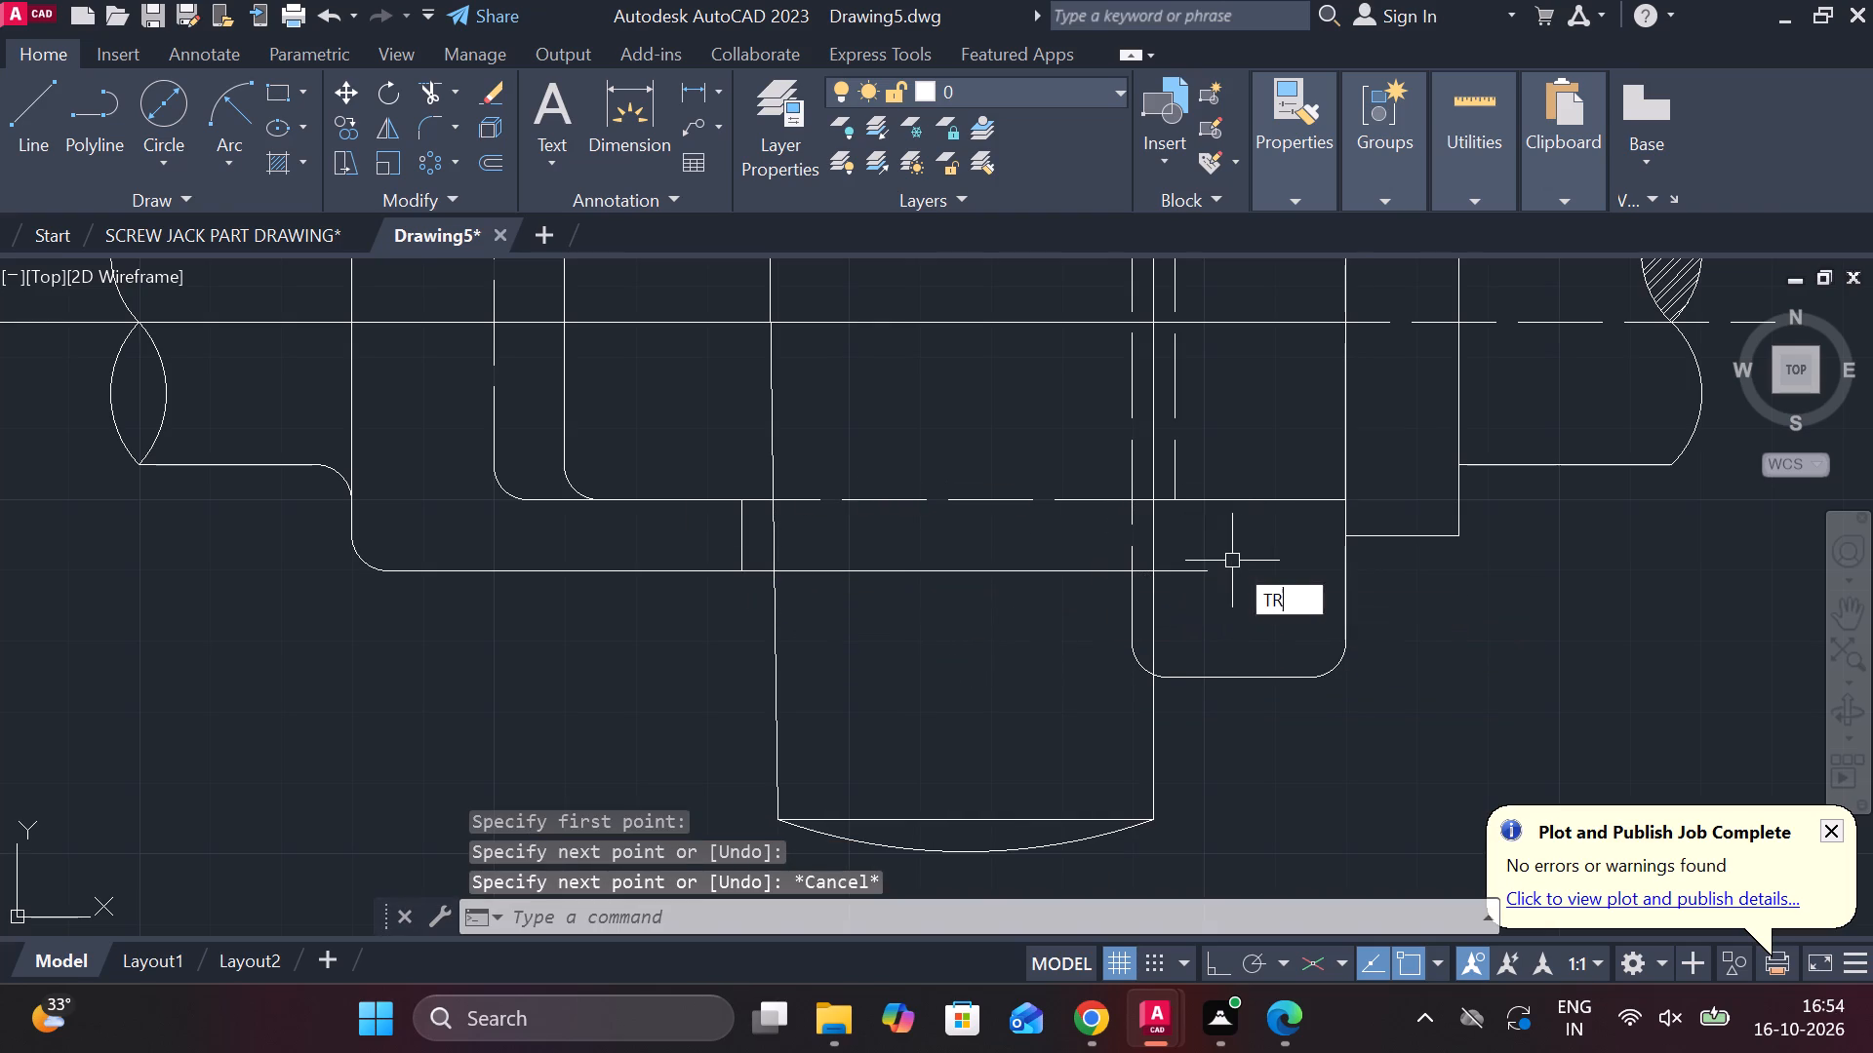
pyautogui.press('space')
pyautogui.click(1182, 572)
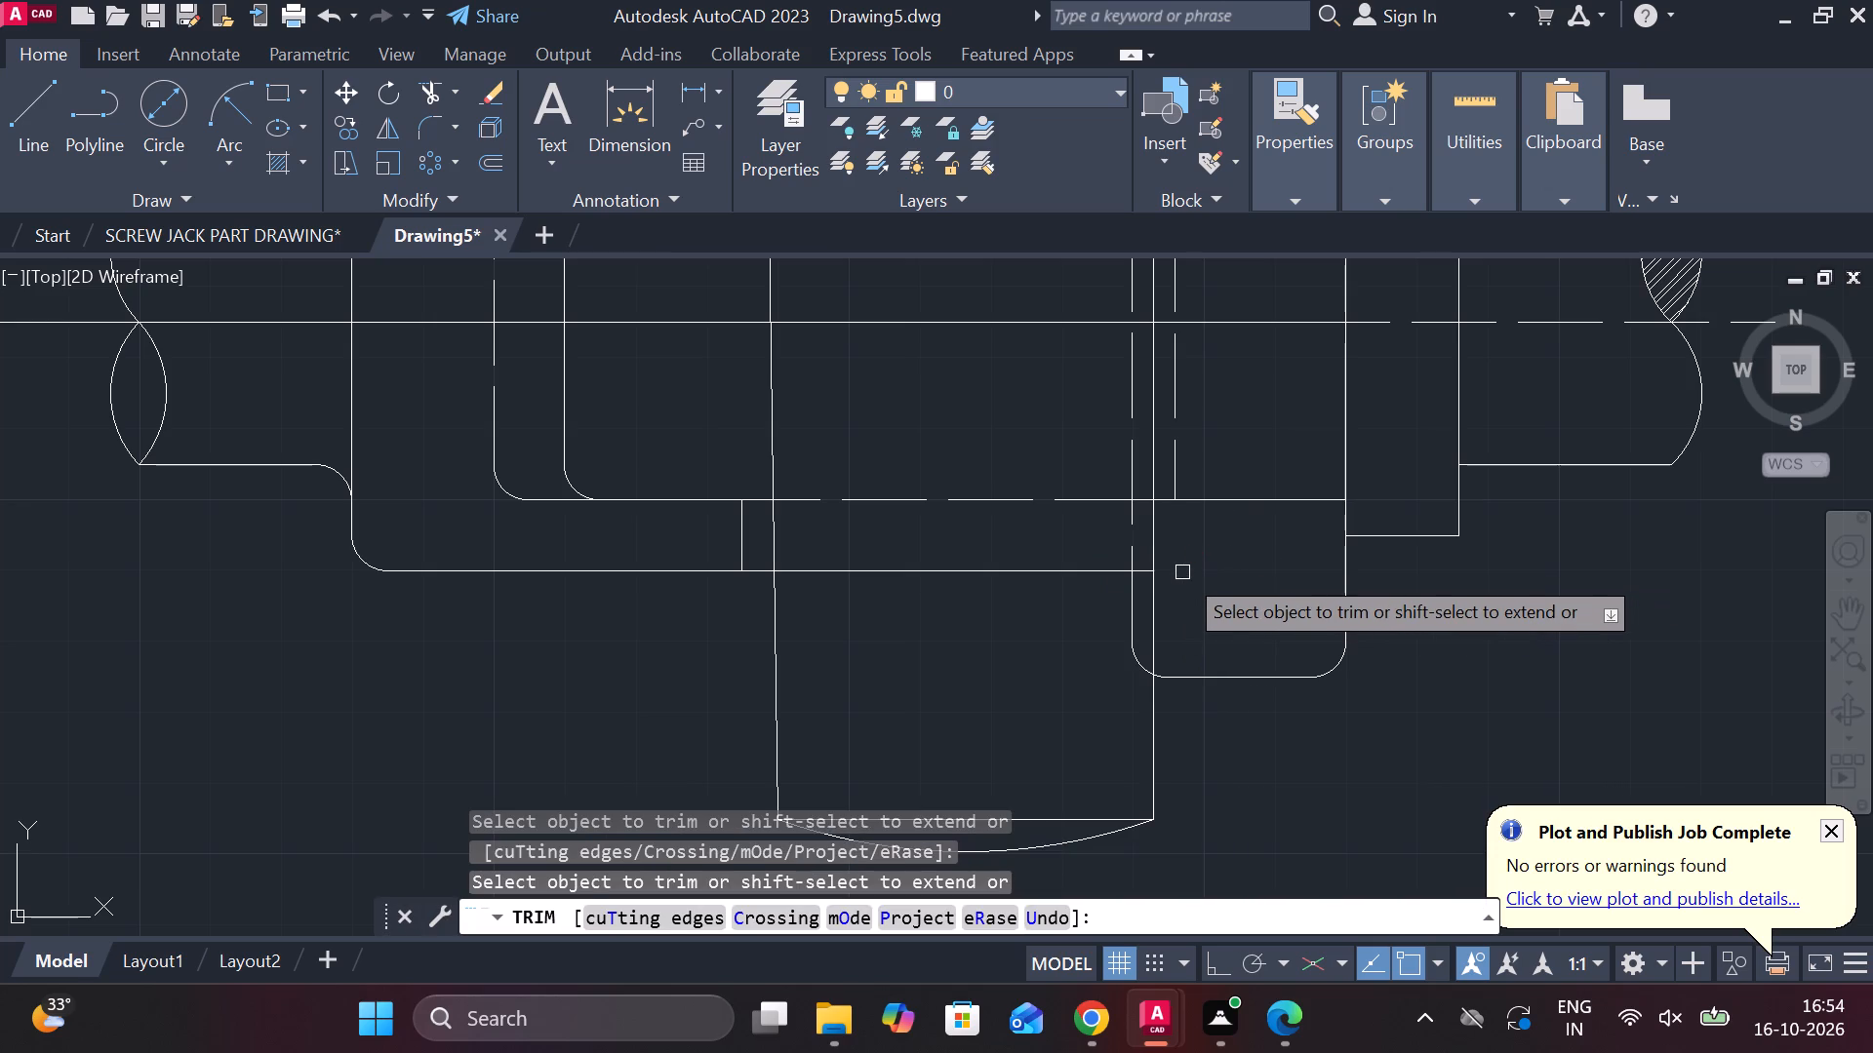
pyautogui.scroll(2, 1182, 572)
pyautogui.click(1088, 573)
pyautogui.scroll(-2, 1088, 575)
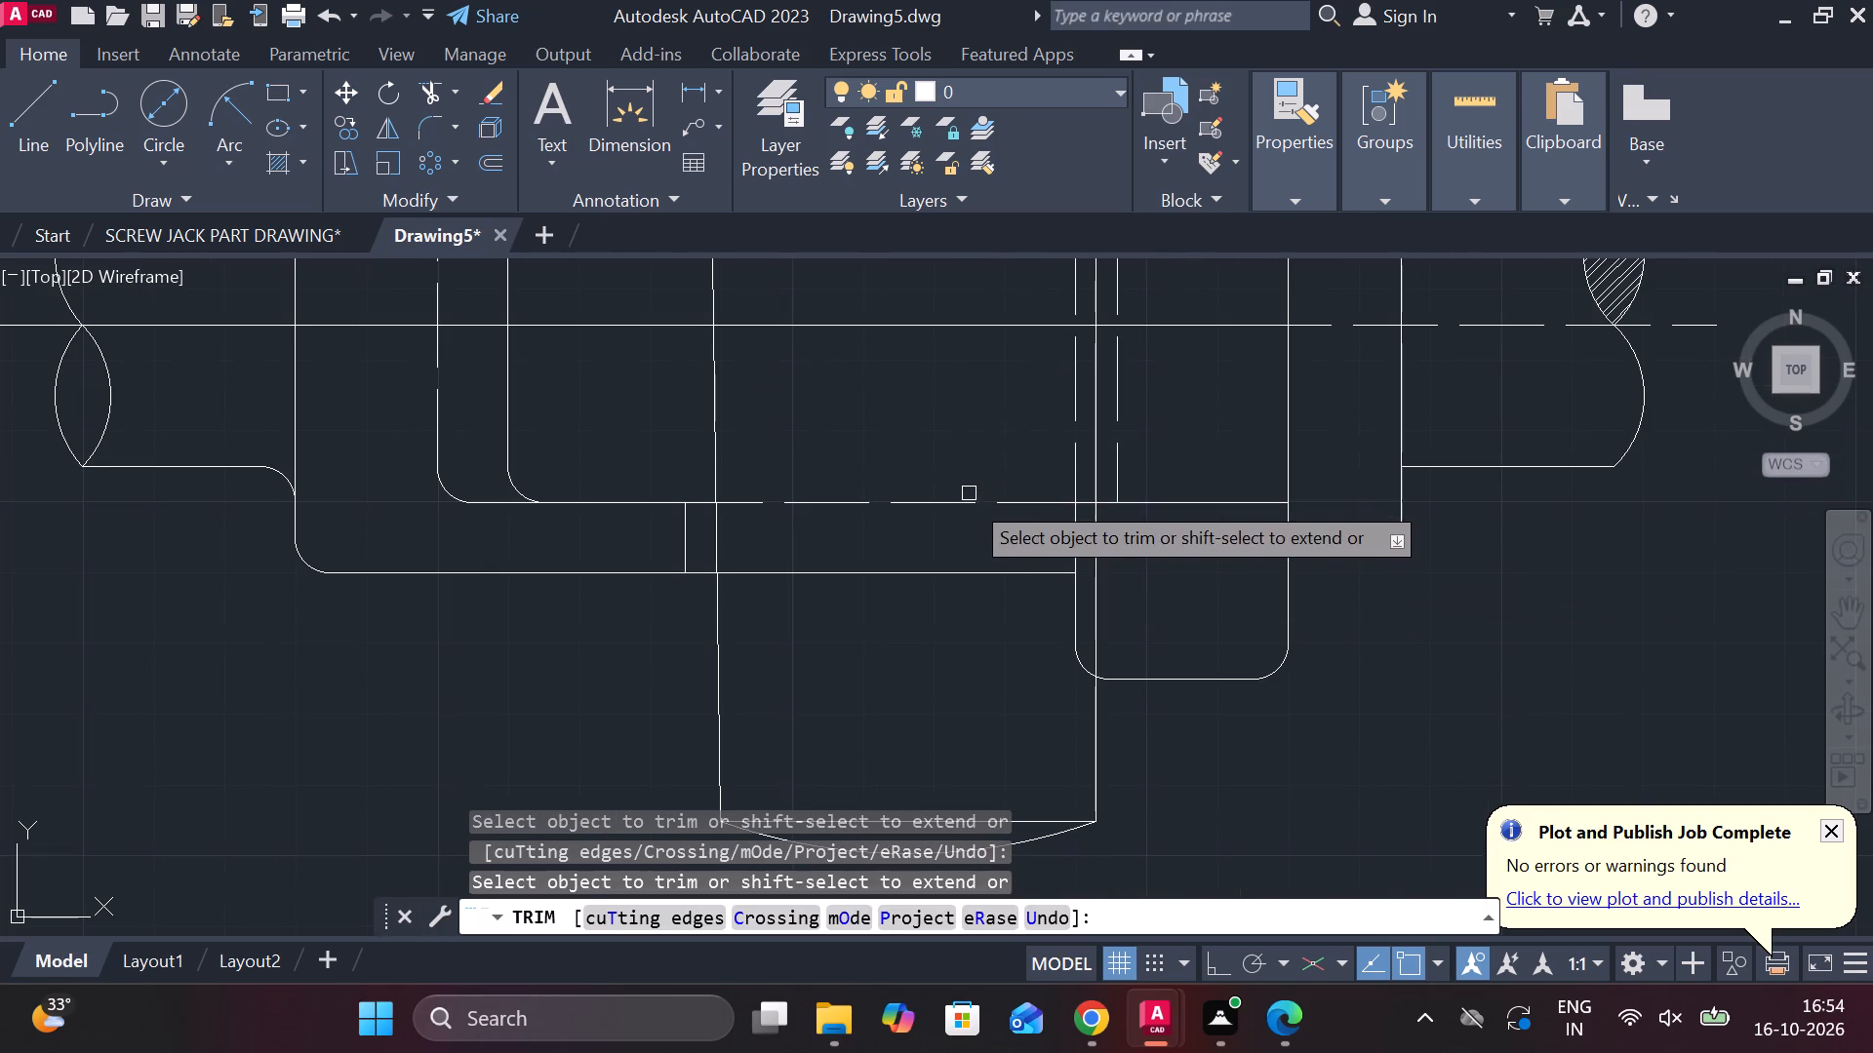
# Draw a horizontal line, with polar tracking on, from the socket's upper outline end at the cotter's left edge across into the socket collar.
pyautogui.moveTo(950, 439); pyautogui.dragTo(959, 653, button='middle')
pyautogui.press('Escape')
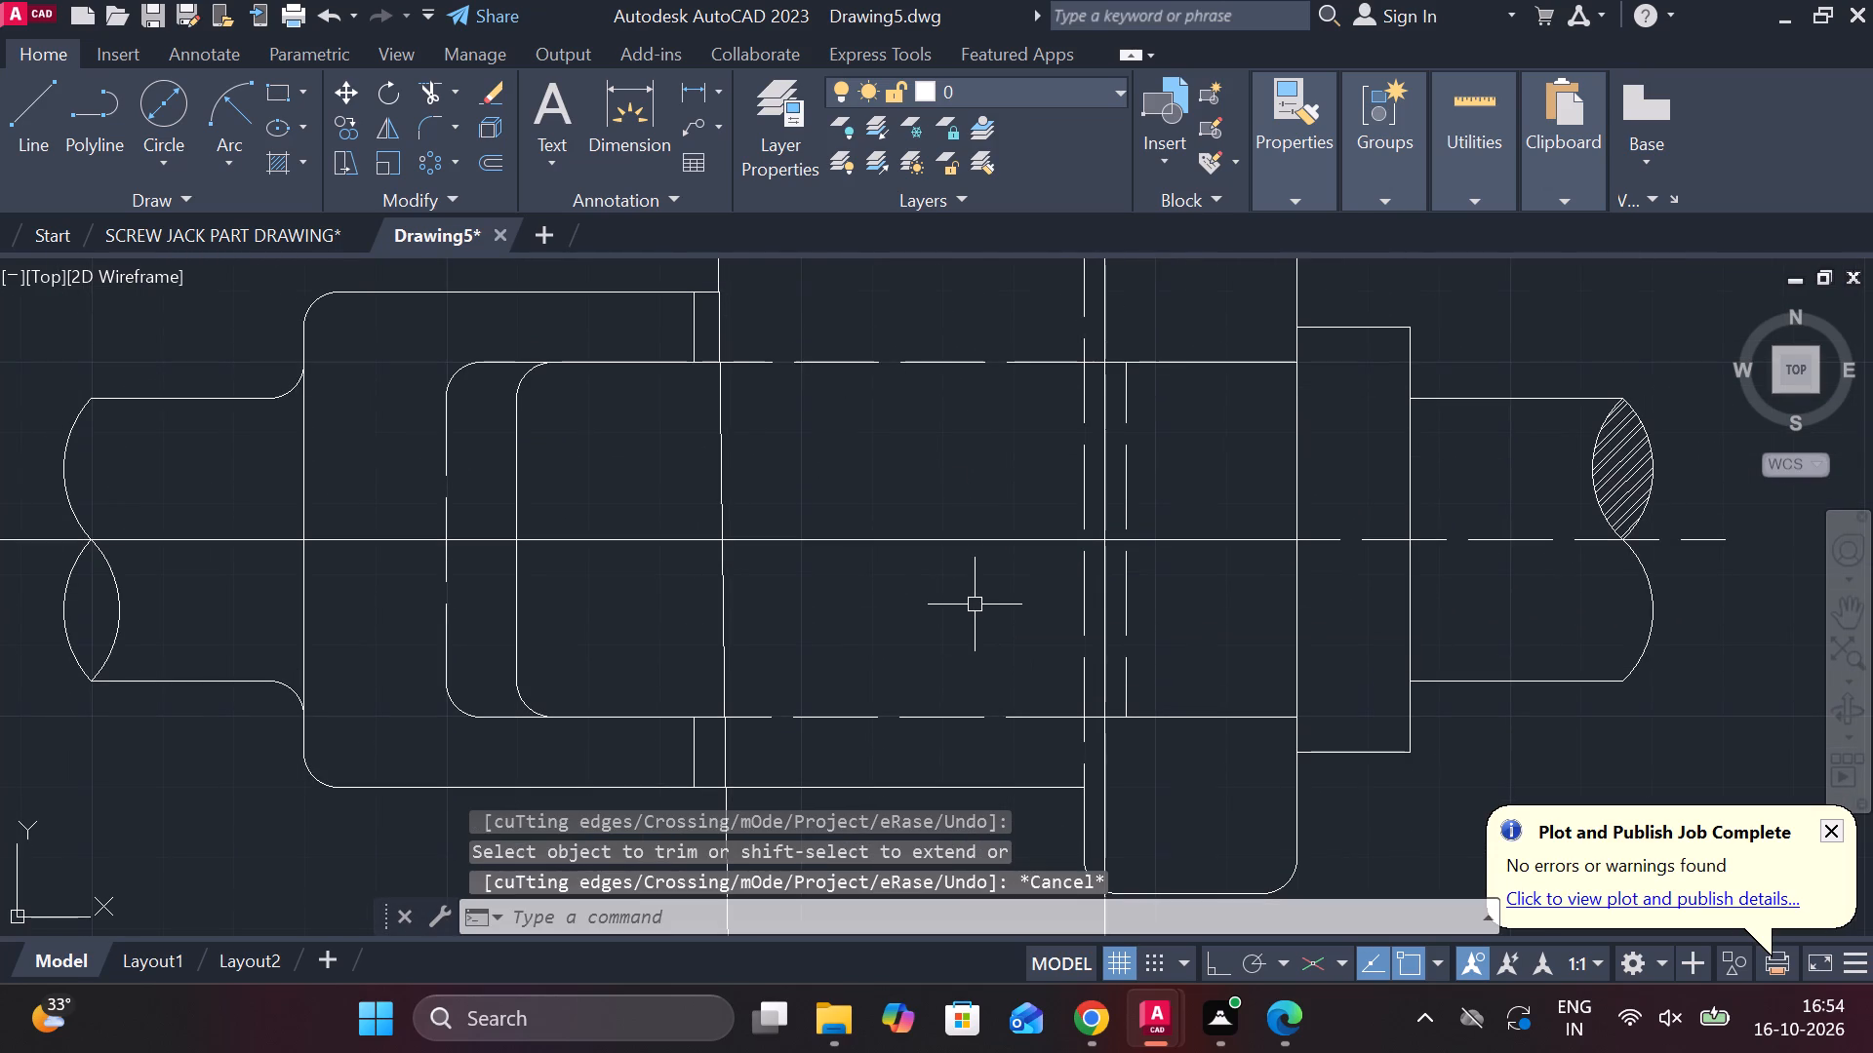
pyautogui.press(';')
pyautogui.press('BackSpace')
pyautogui.press('l')
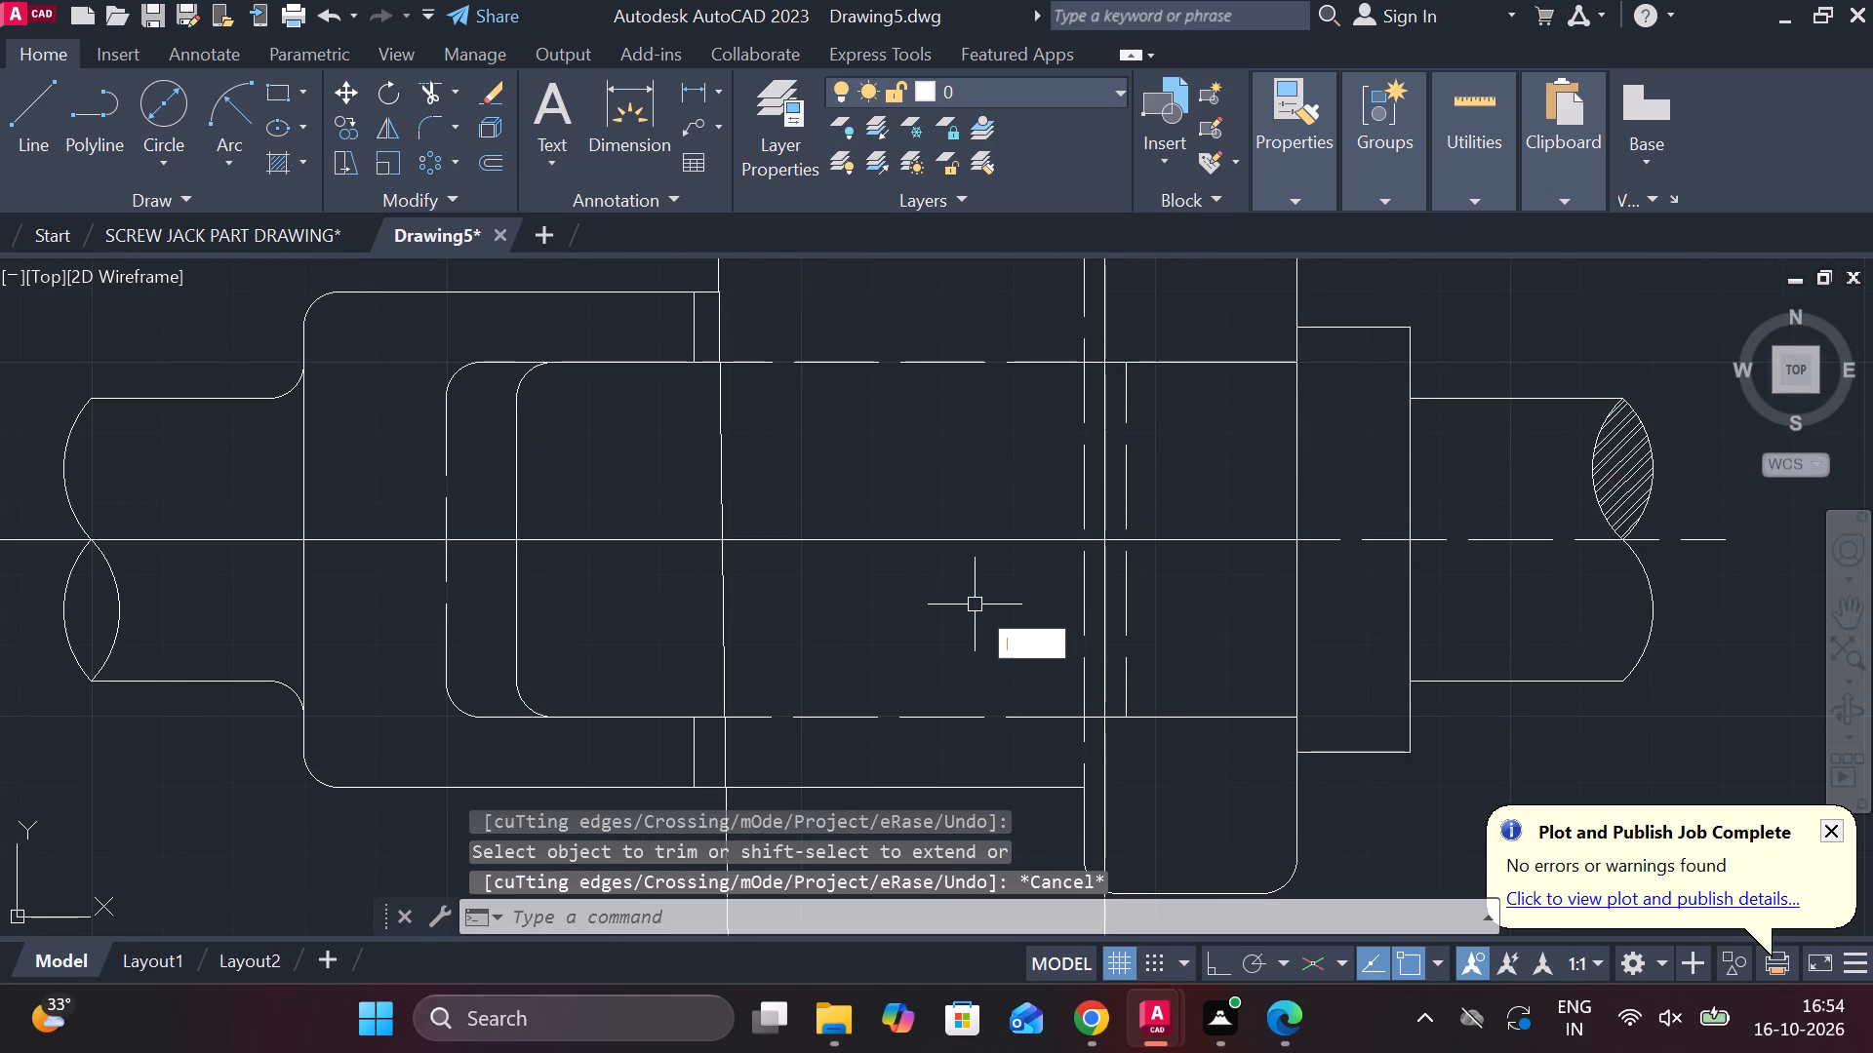
pyautogui.press('Return')
pyautogui.moveTo(799, 436); pyautogui.dragTo(825, 657, button='middle')
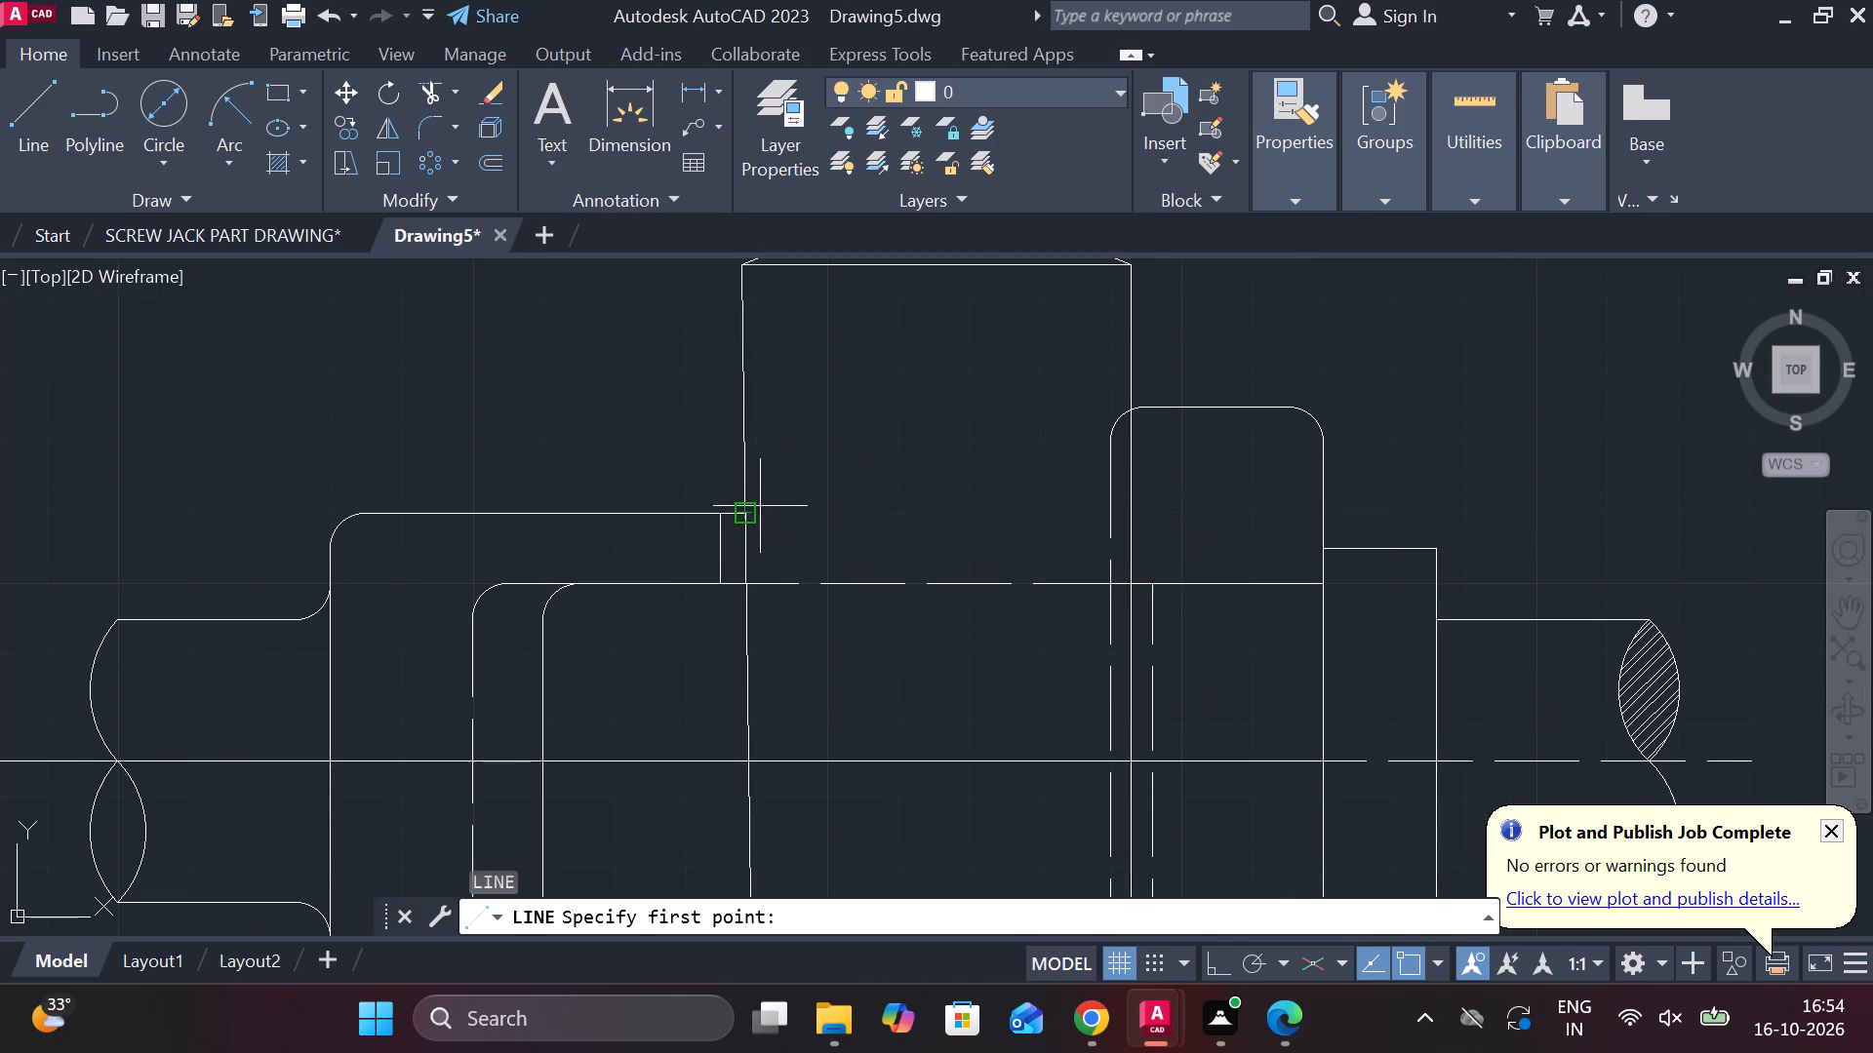
pyautogui.click(746, 513)
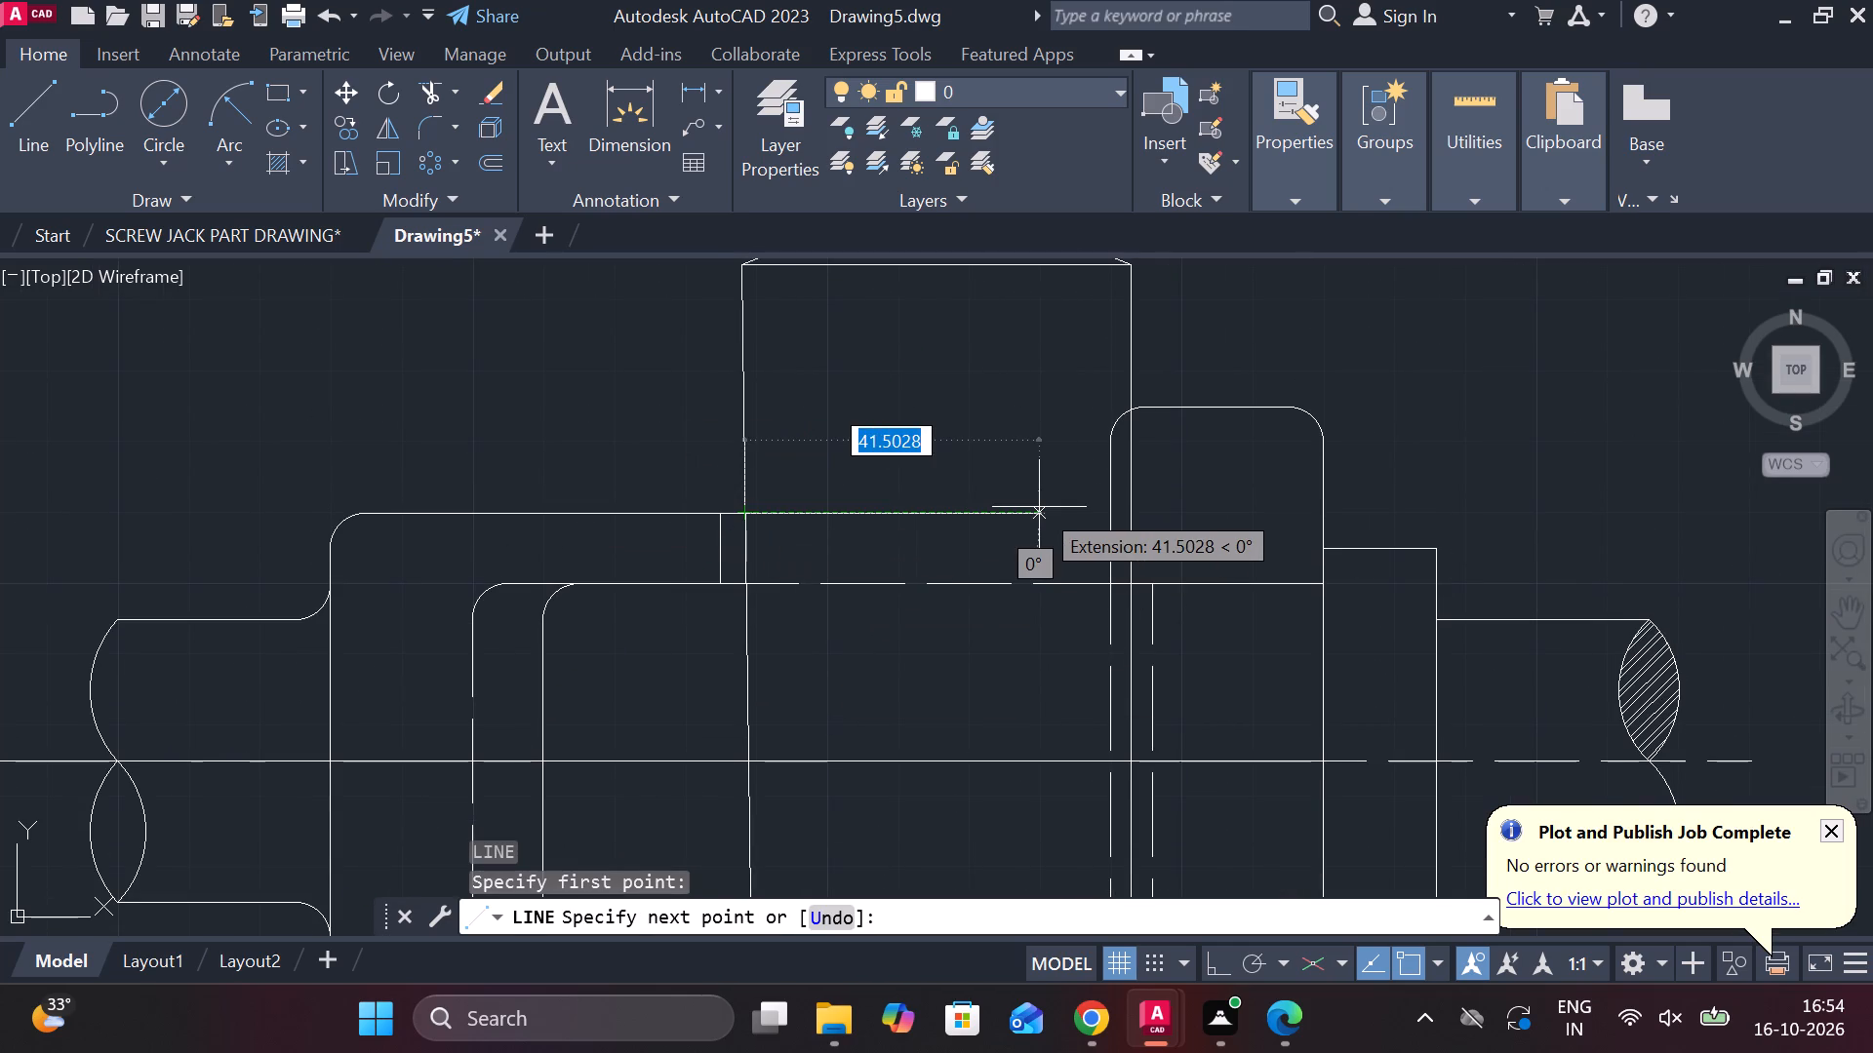
pyautogui.scroll(1, 1039, 507)
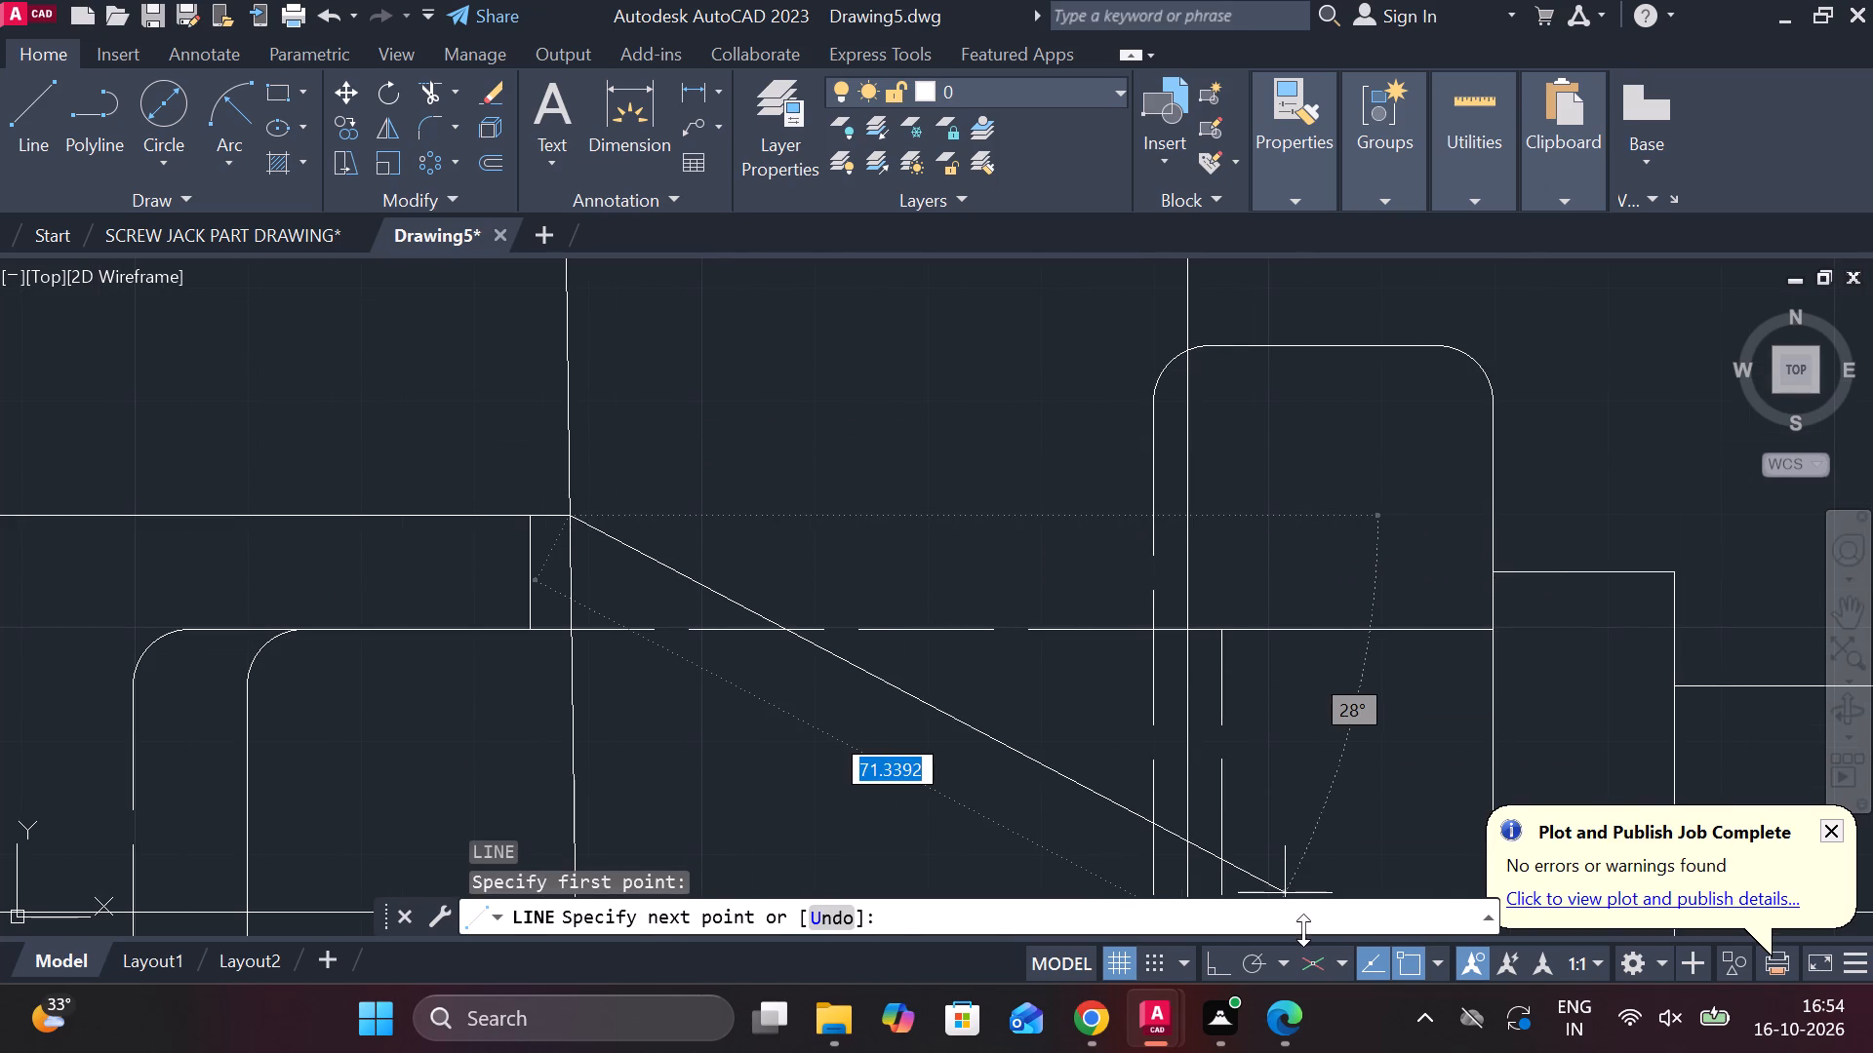
pyautogui.click(1261, 955)
pyautogui.click(1270, 500)
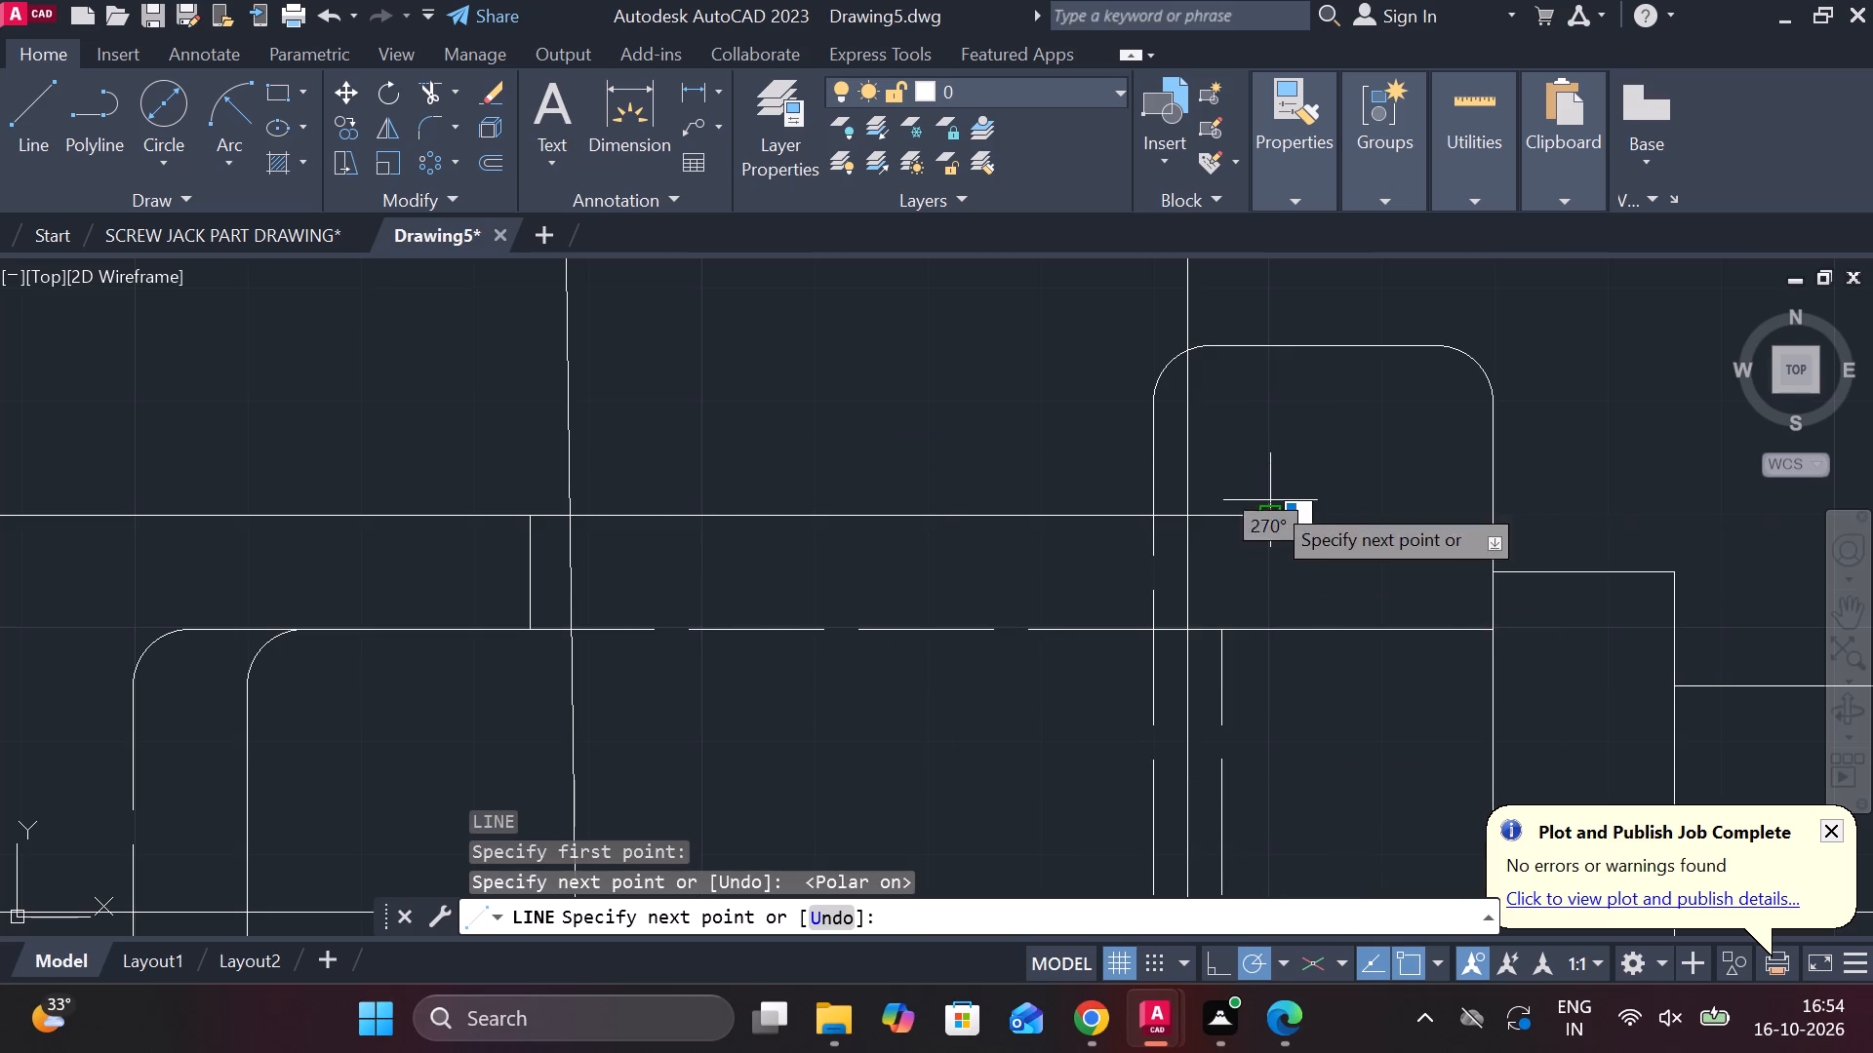
pyautogui.press('Escape')
# Trim the new upper outline's excess back to the socket collar's left face.
pyautogui.write('TR')
pyautogui.press('space')
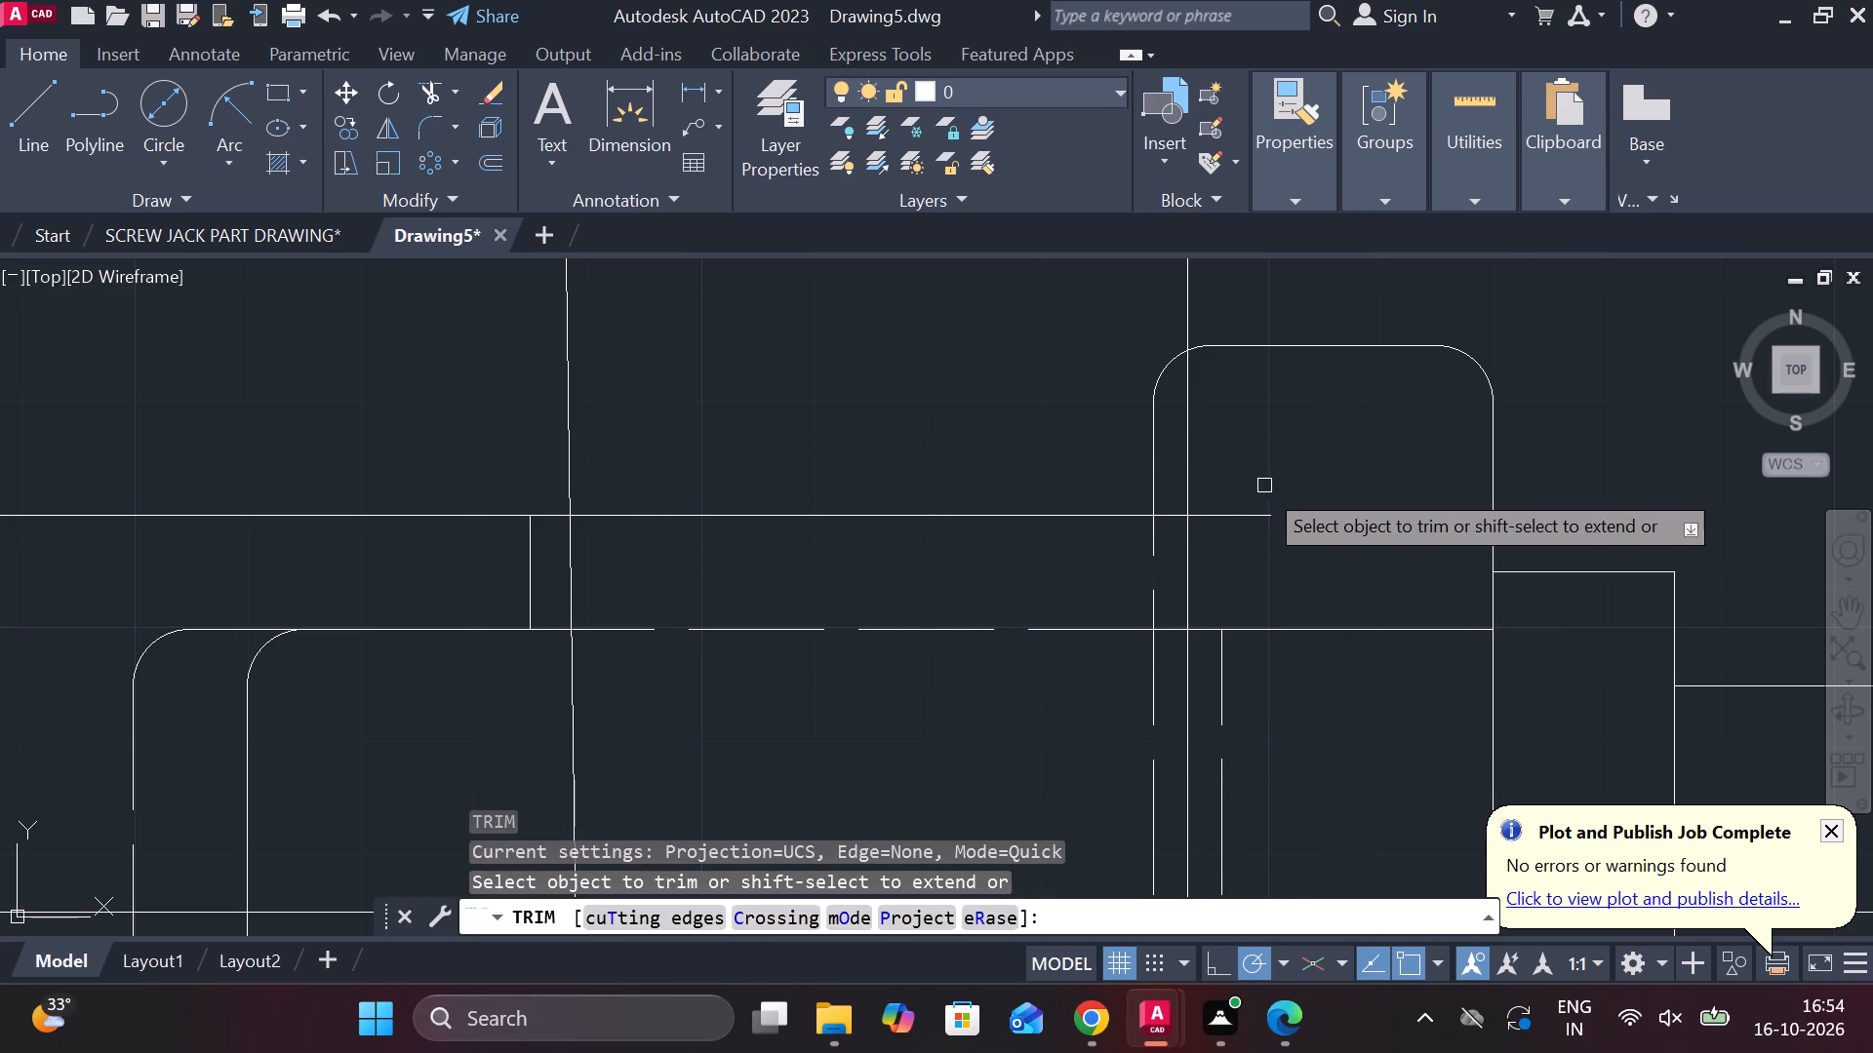
pyautogui.click(1246, 514)
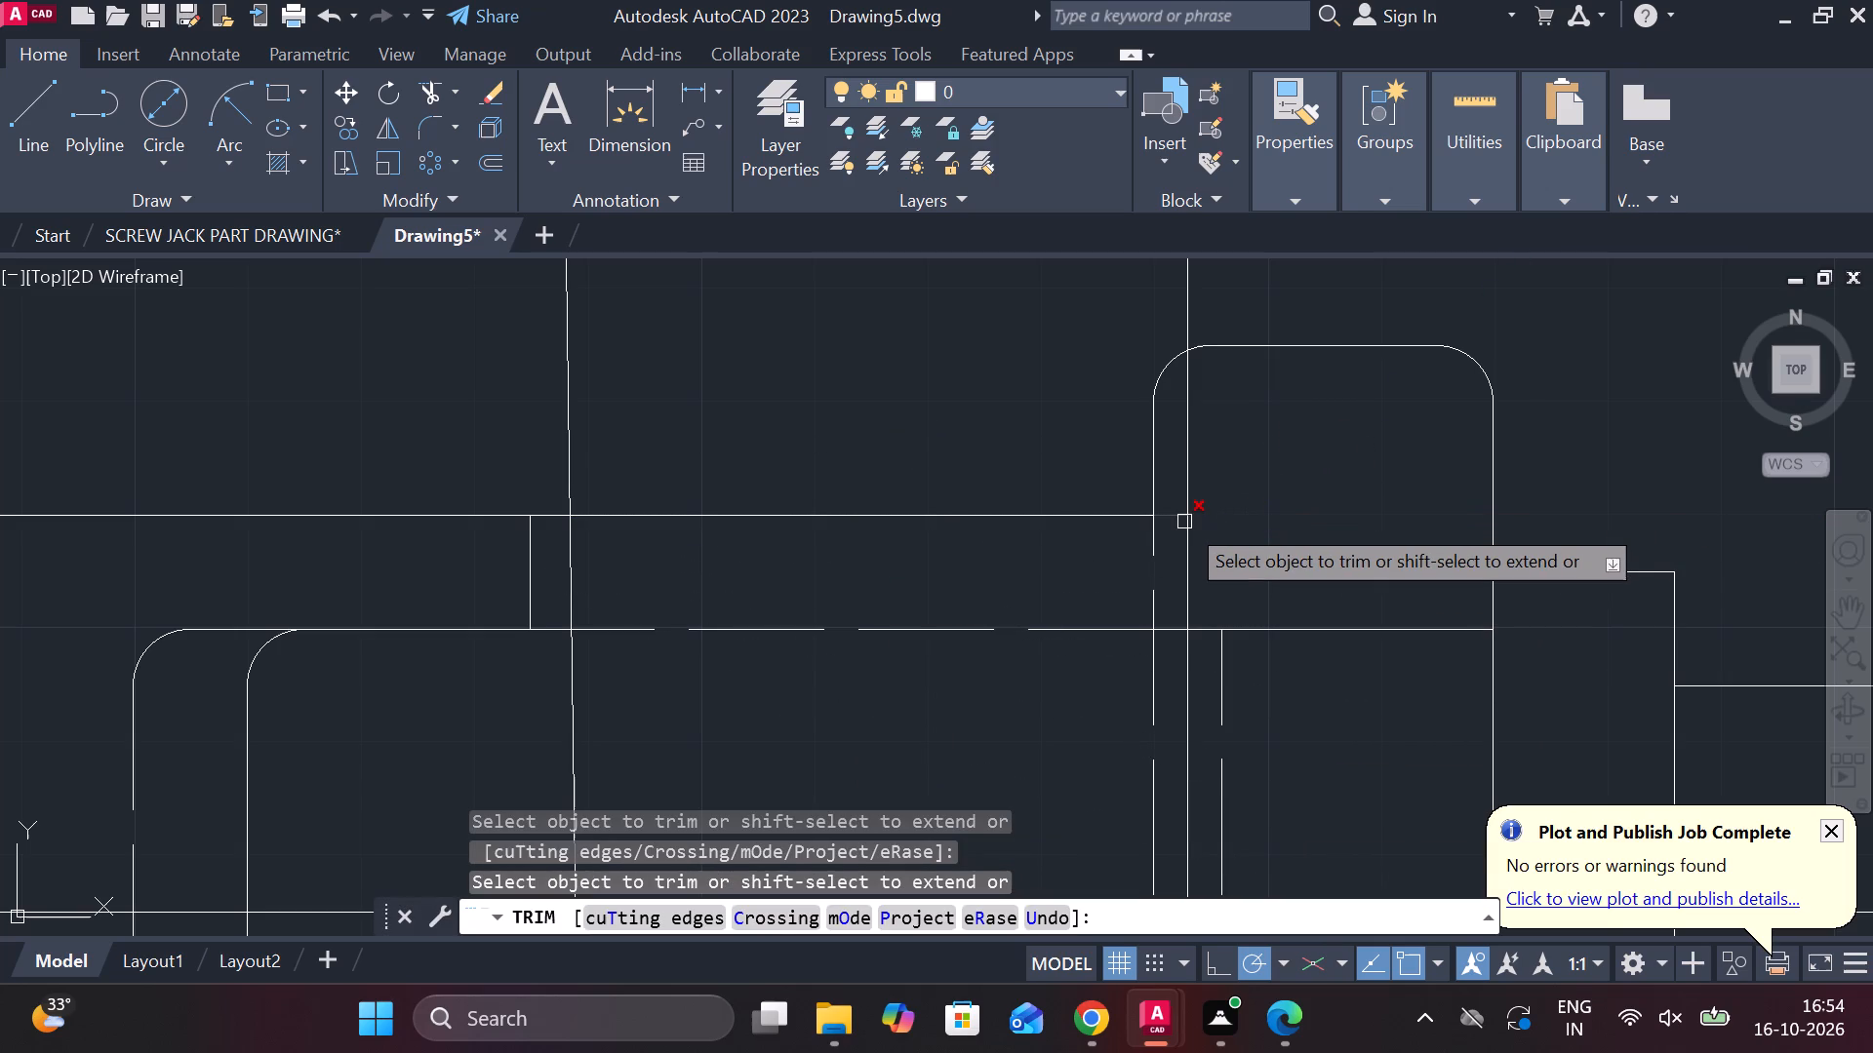
pyautogui.scroll(-2, 1249, 515)
pyautogui.scroll(2, 1249, 515)
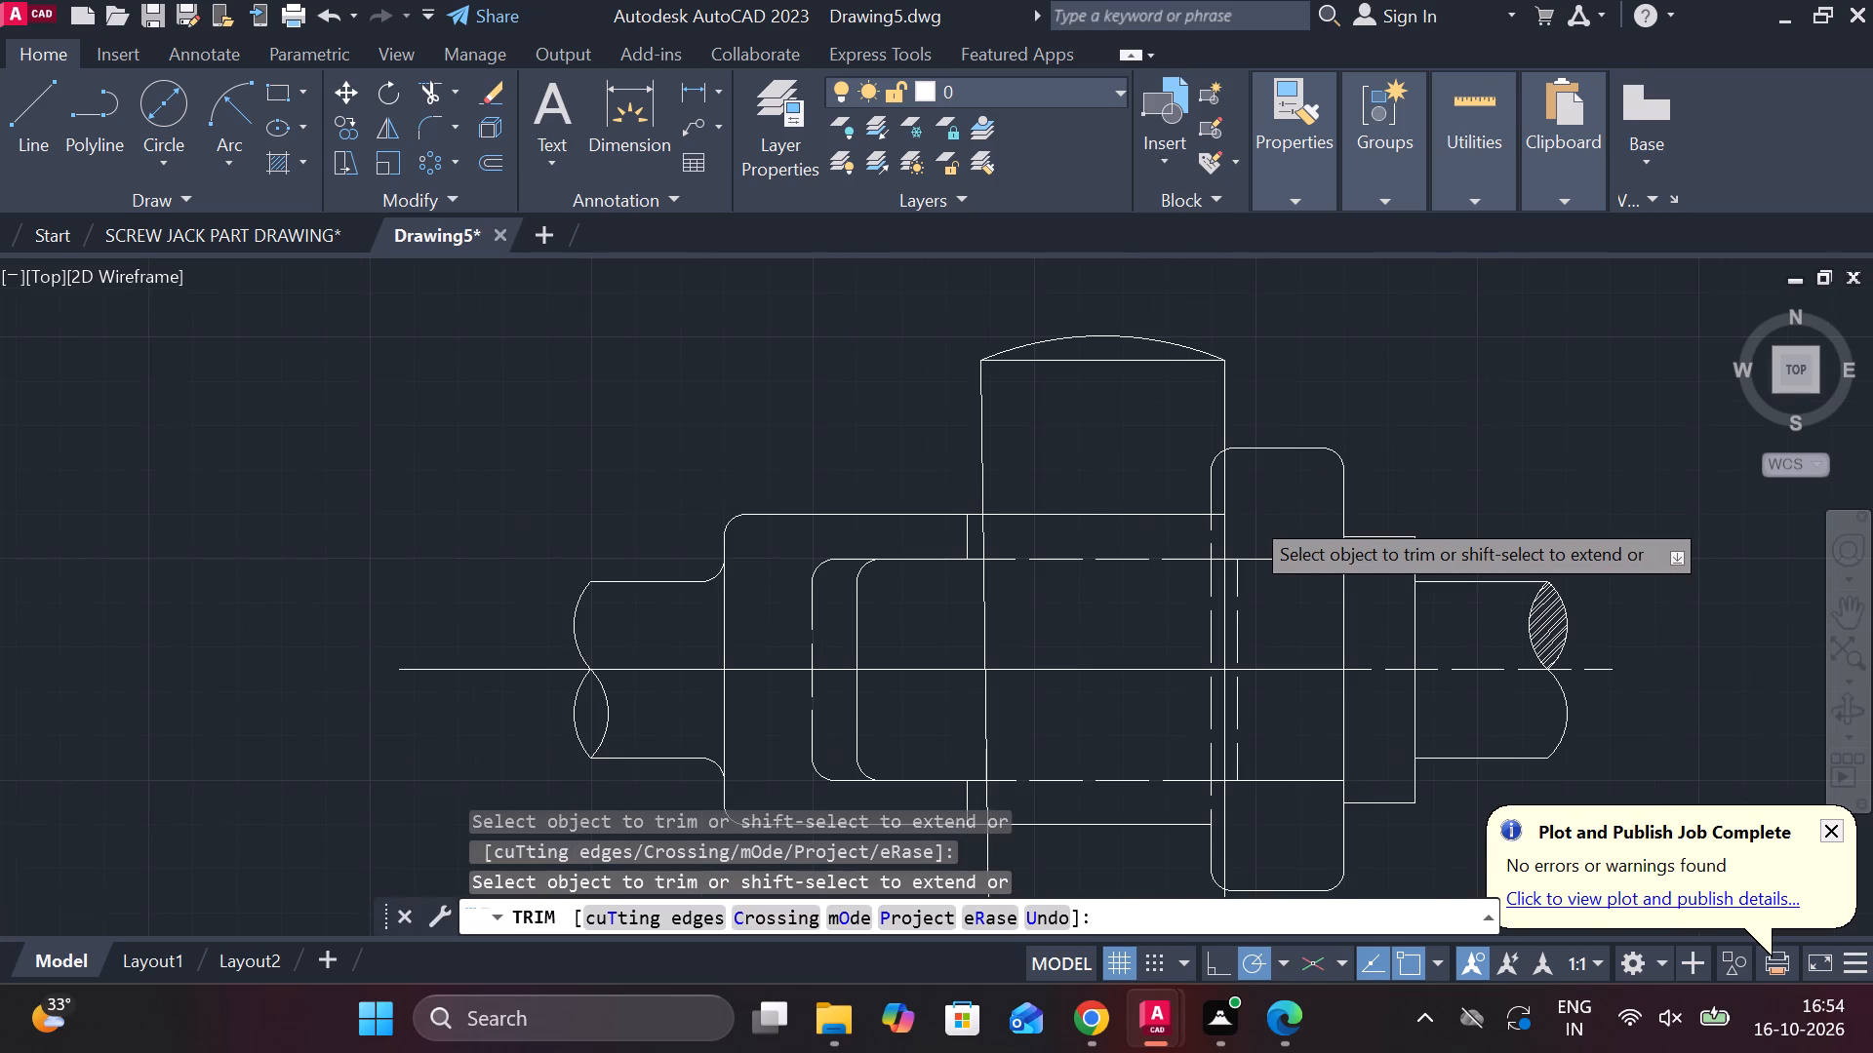
pyautogui.click(1186, 515)
pyautogui.scroll(-3, 1186, 515)
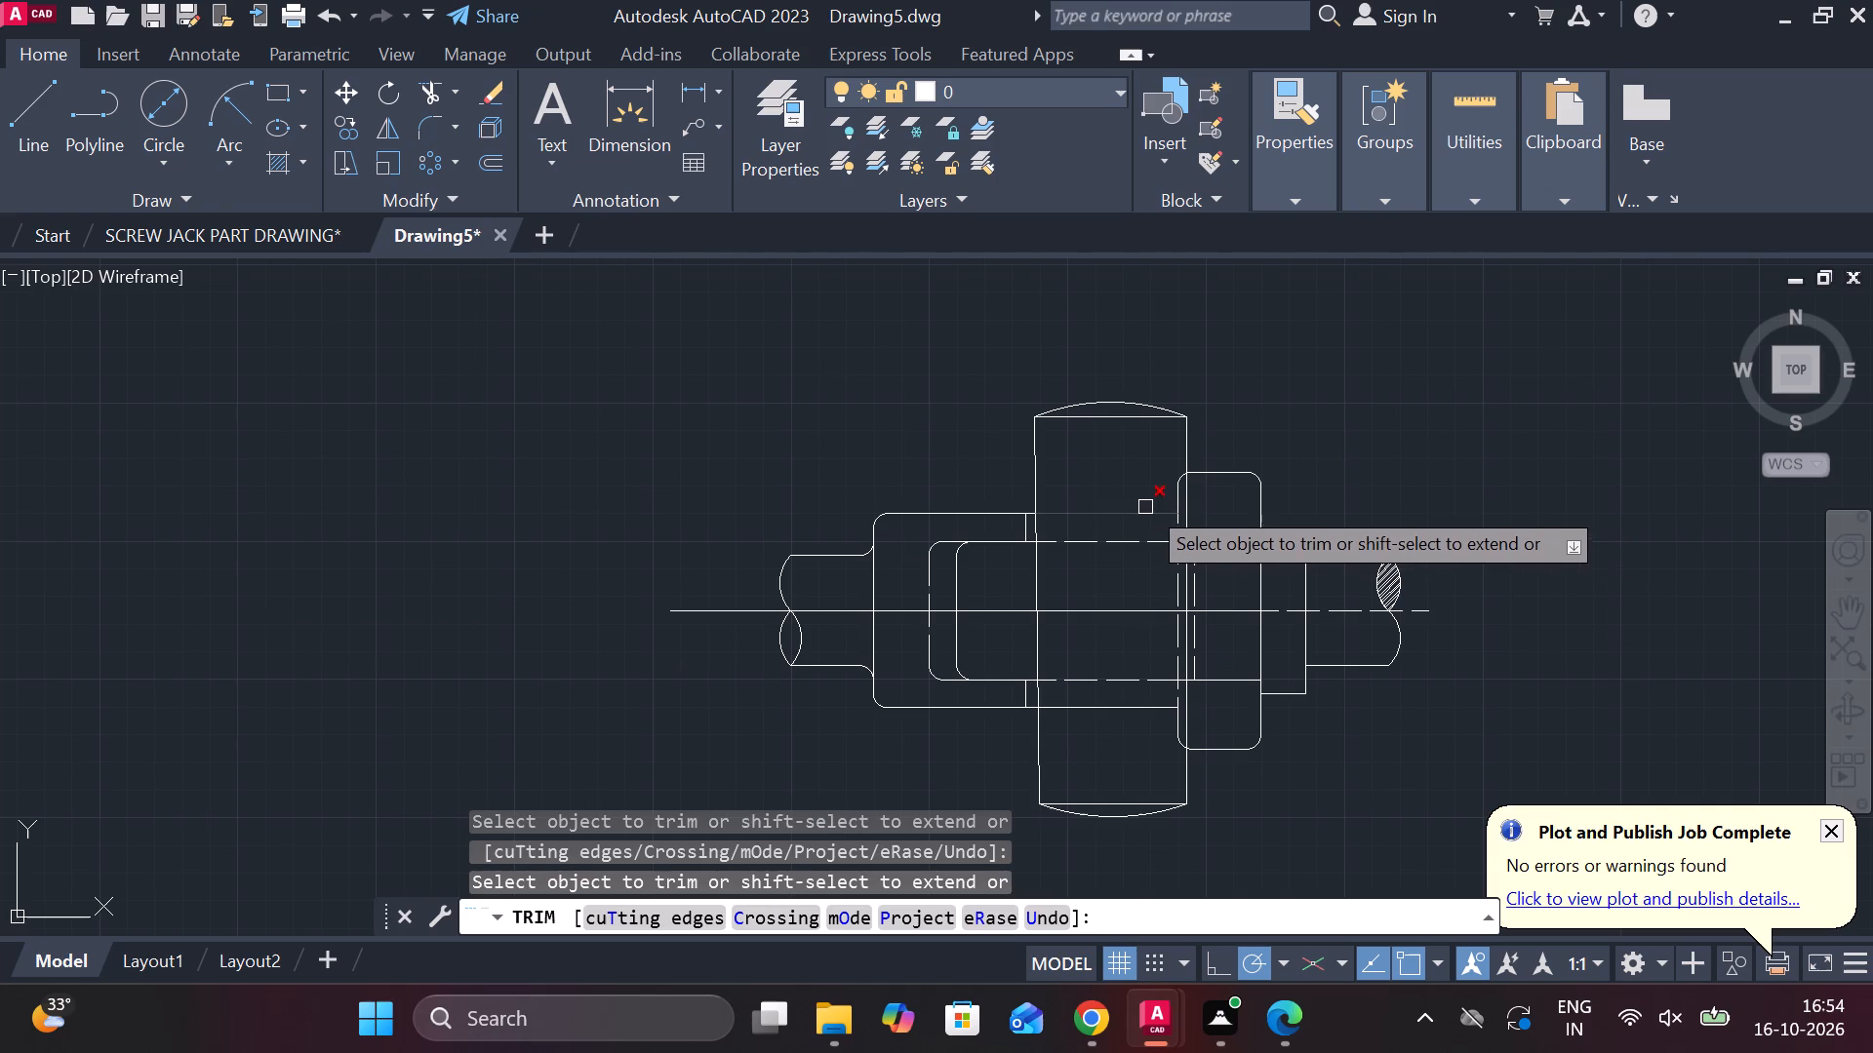
pyautogui.press('Escape')
# Change the linetype of the upper and lower socket outline segments crossing the cotter to ACAD_ISO02W100.
pyautogui.click(1112, 508)
pyautogui.click(1096, 711)
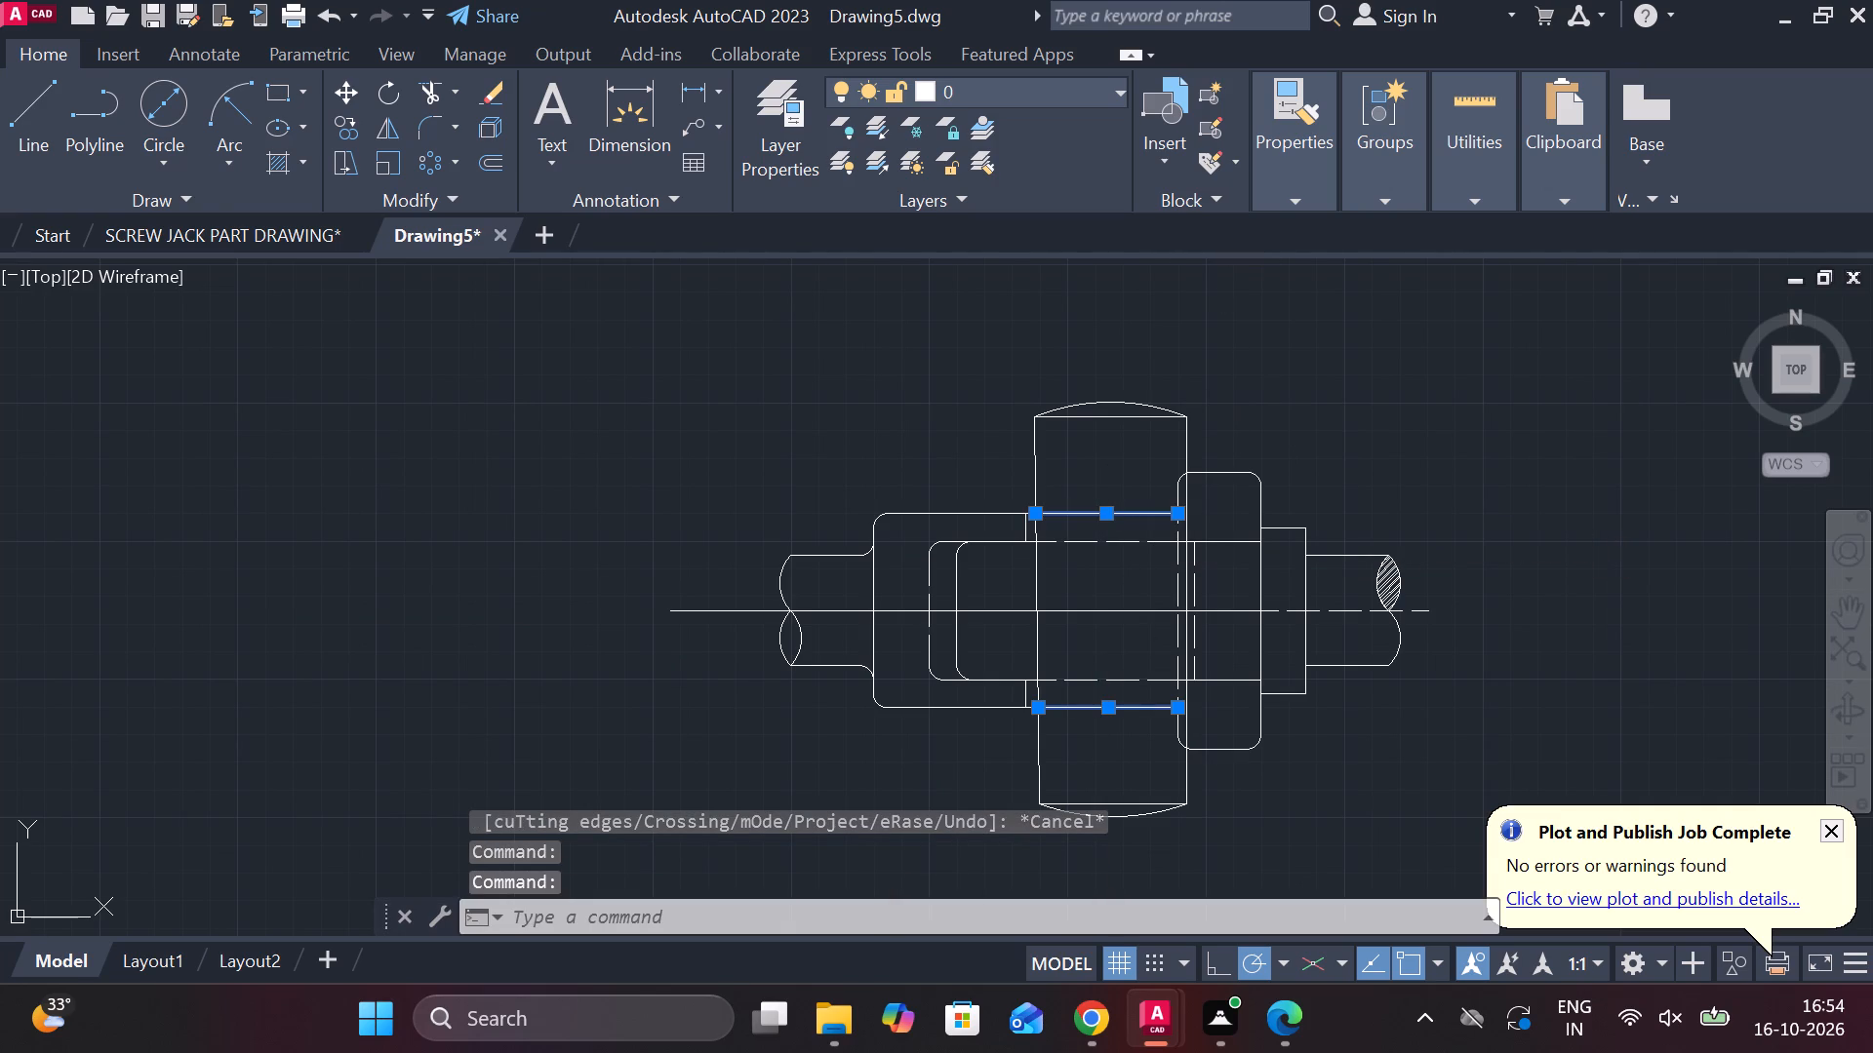
pyautogui.click(1294, 197)
pyautogui.click(1547, 298)
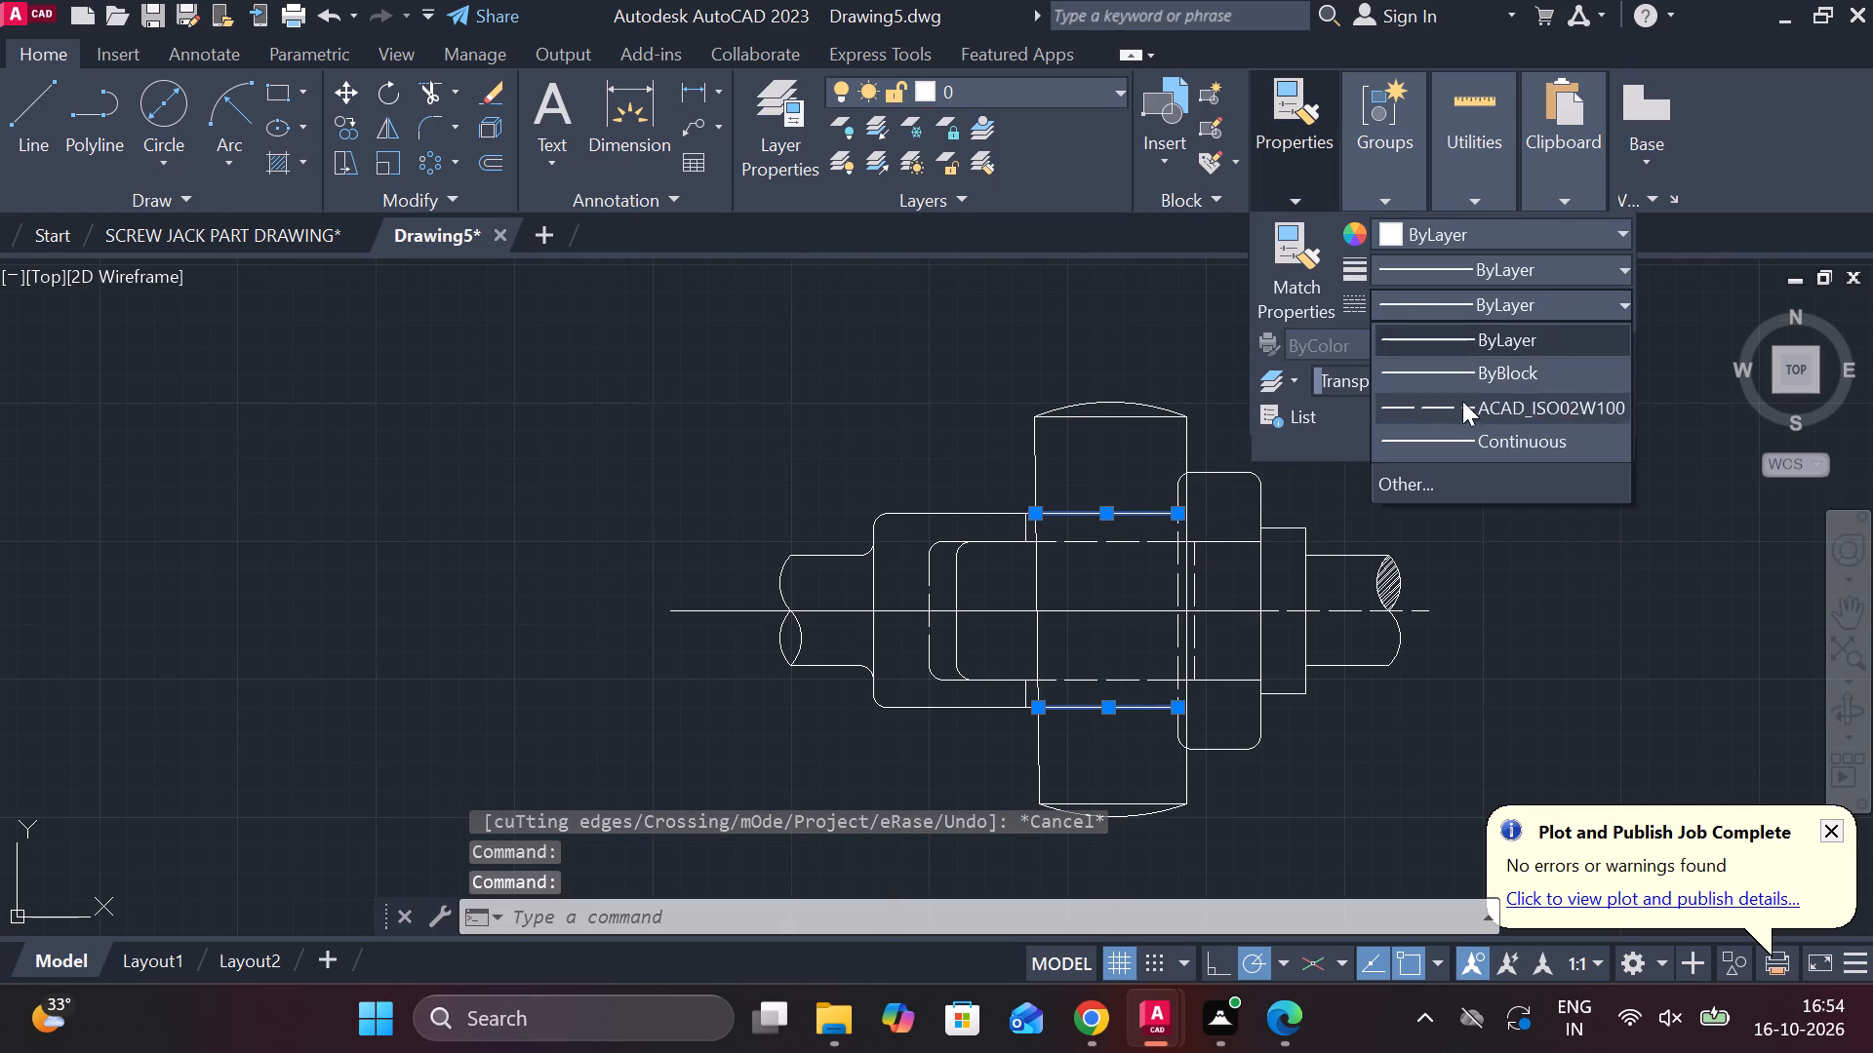
pyautogui.click(1463, 404)
pyautogui.press('Escape')
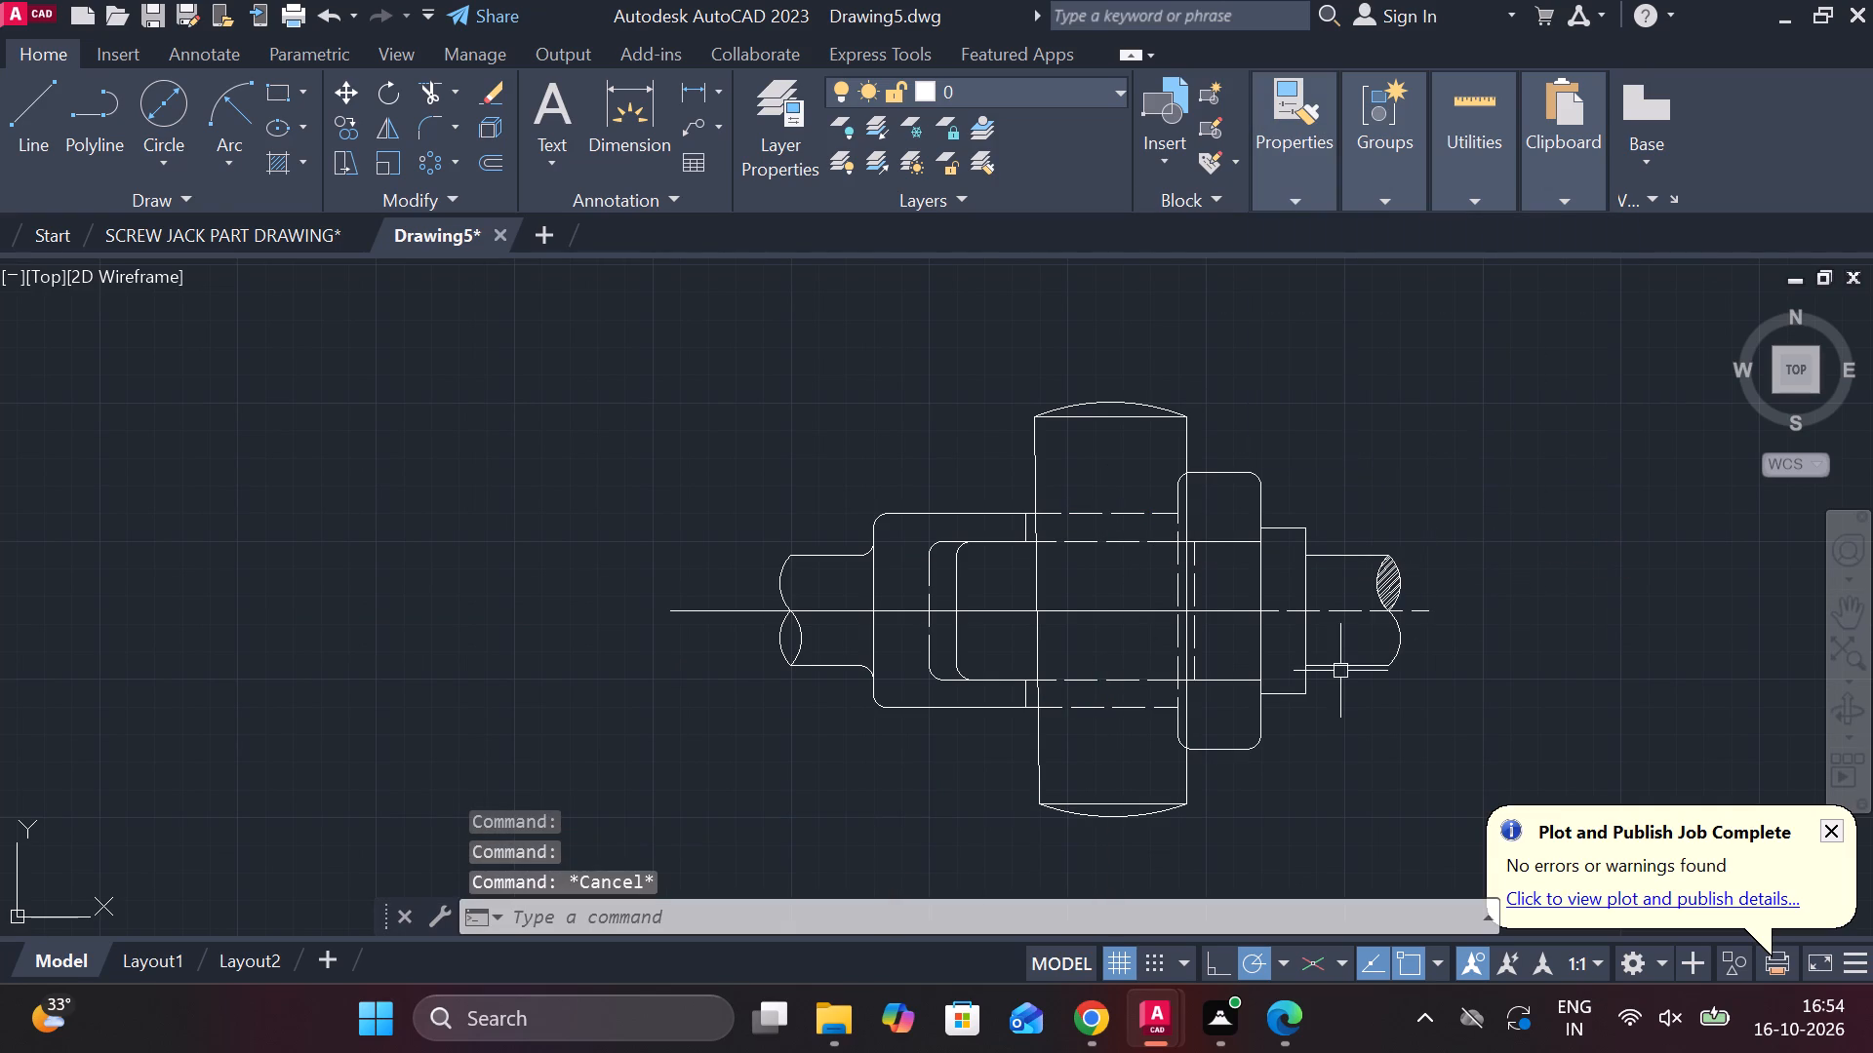
# Erase the solid horizontal centreline running through the socket and cotter.
pyautogui.click(732, 612)
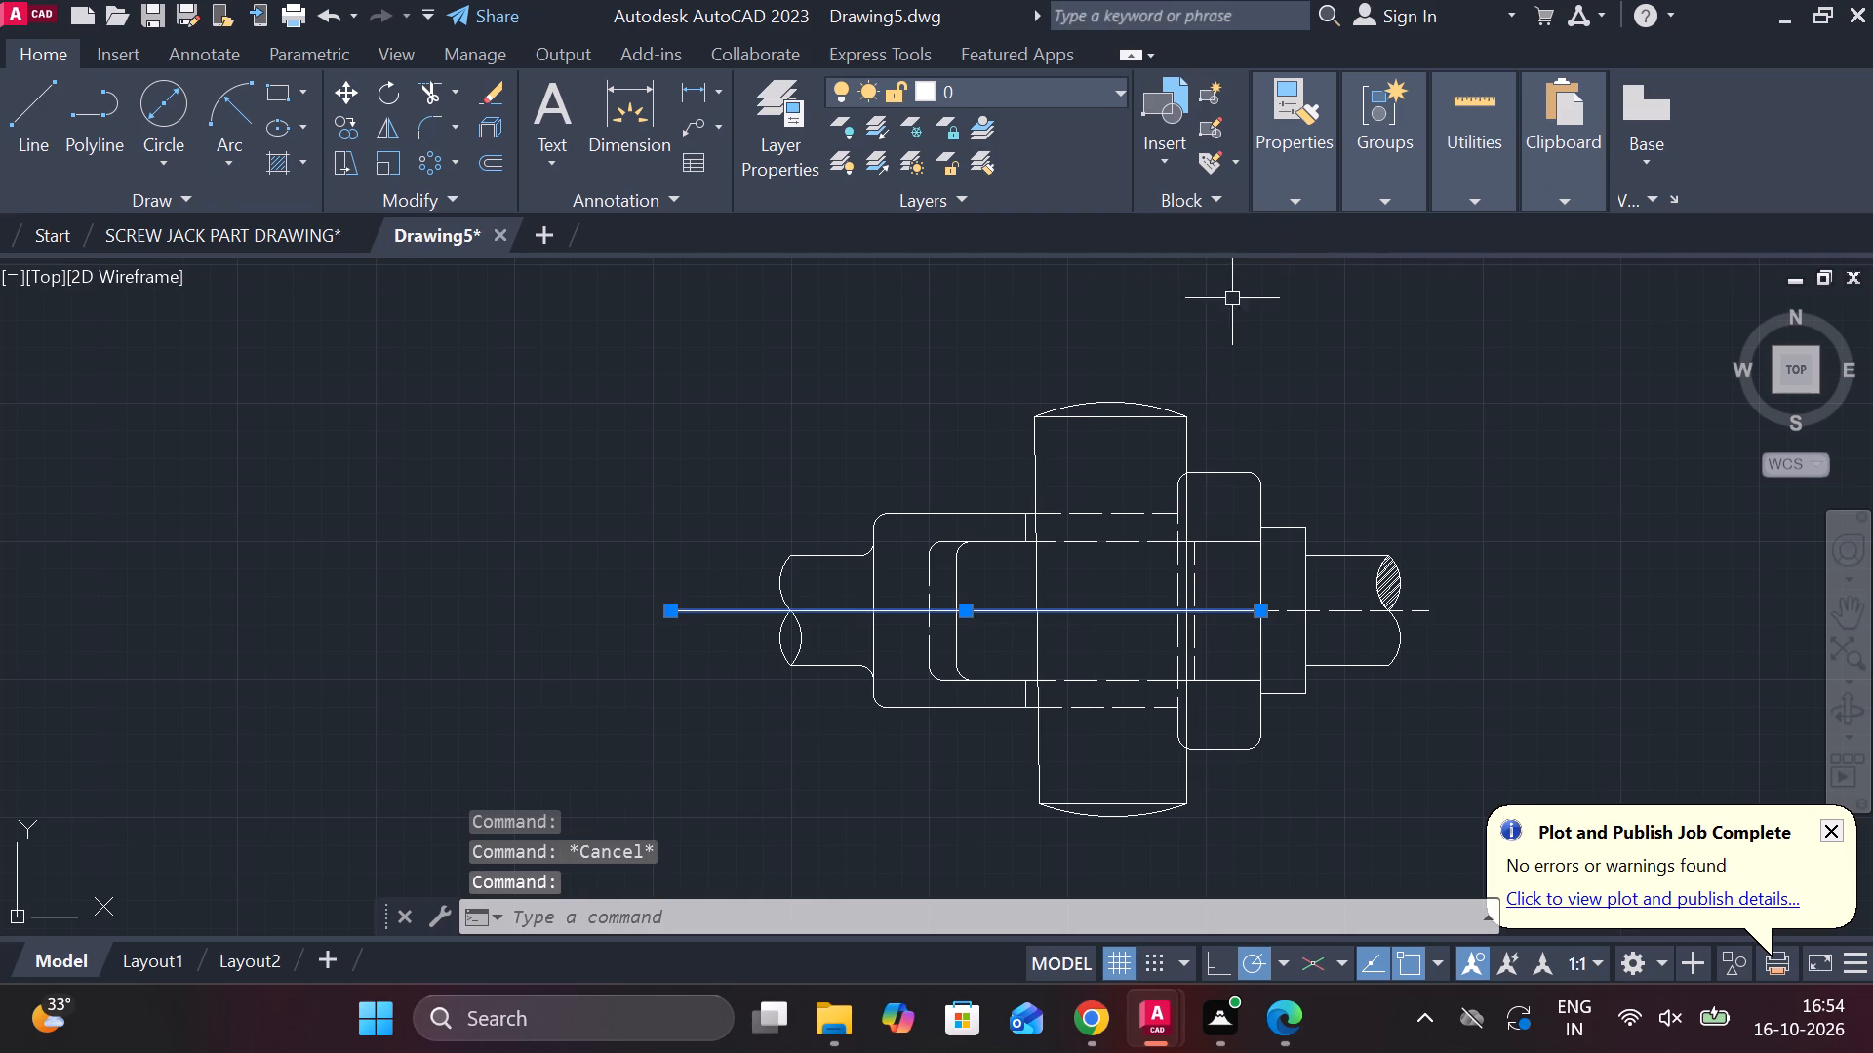
pyautogui.press('e')
pyautogui.press('space')
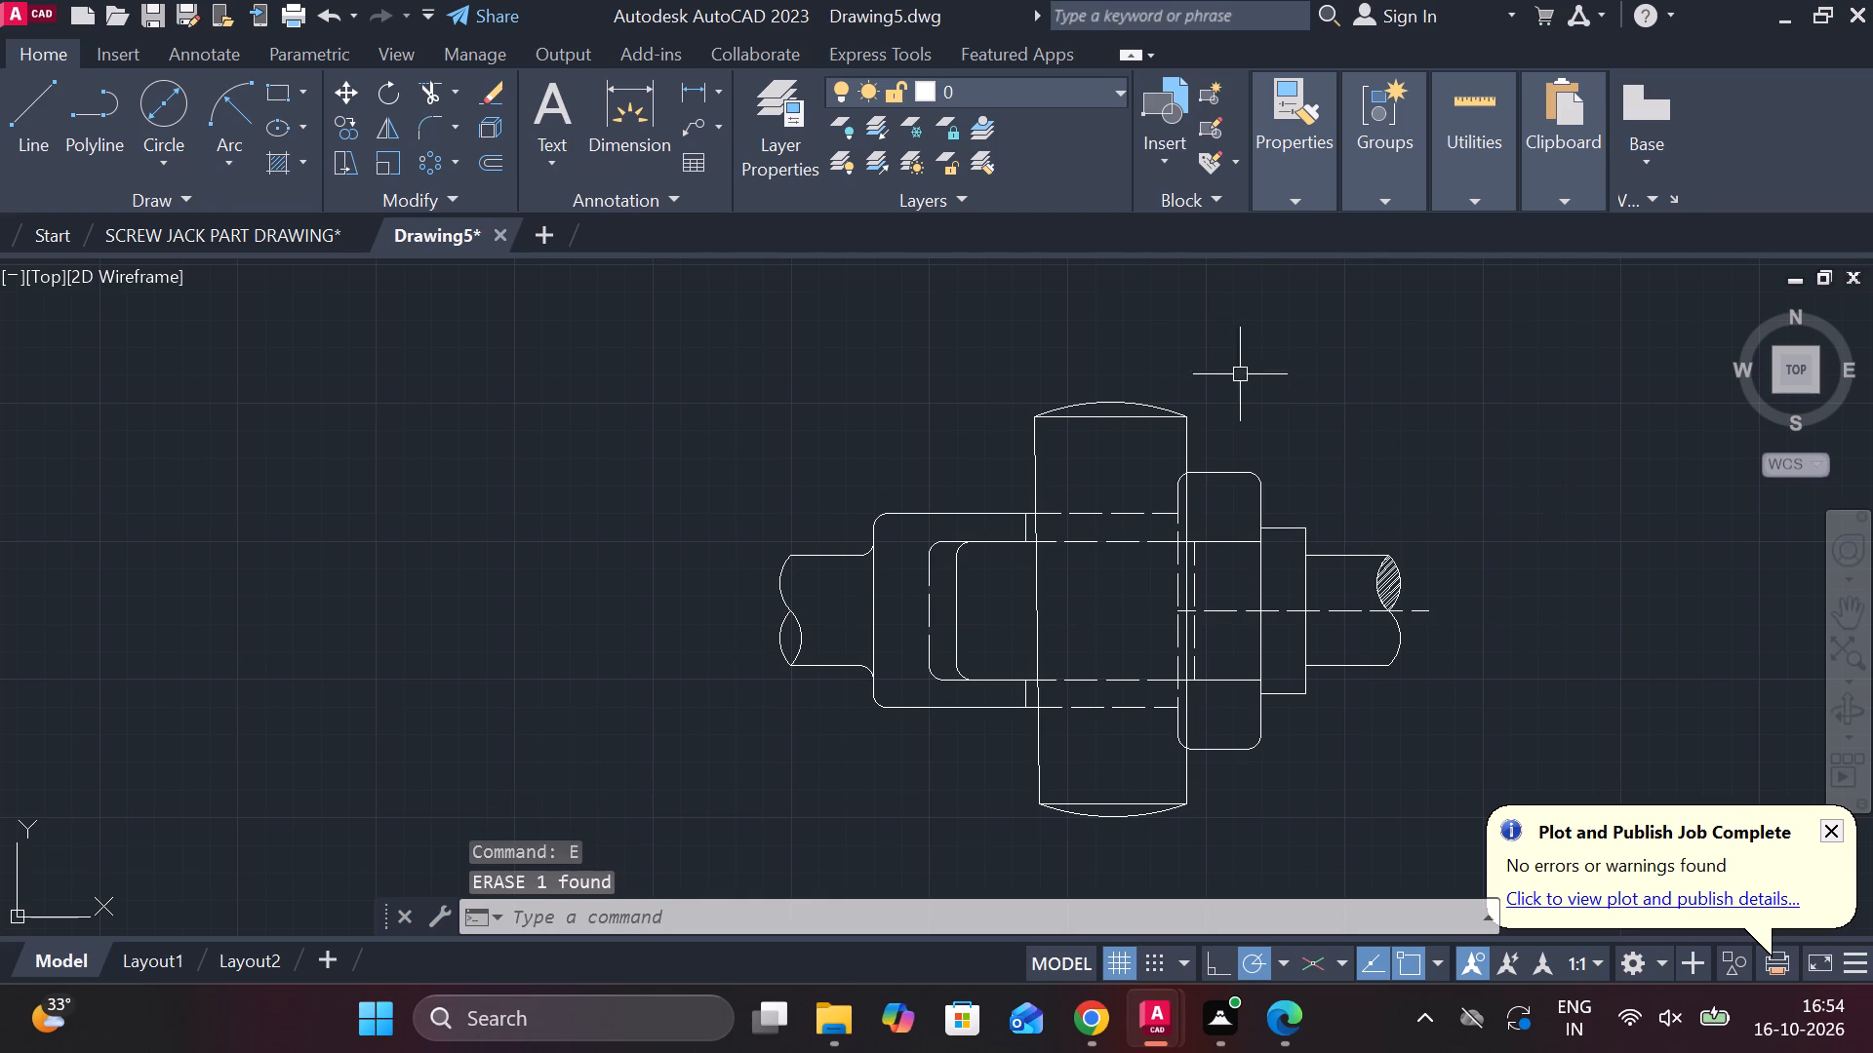
# Stretch the dashed centreline's left end about 172 units horizontally, beyond the socket rod's broken end.
pyautogui.click(1216, 607)
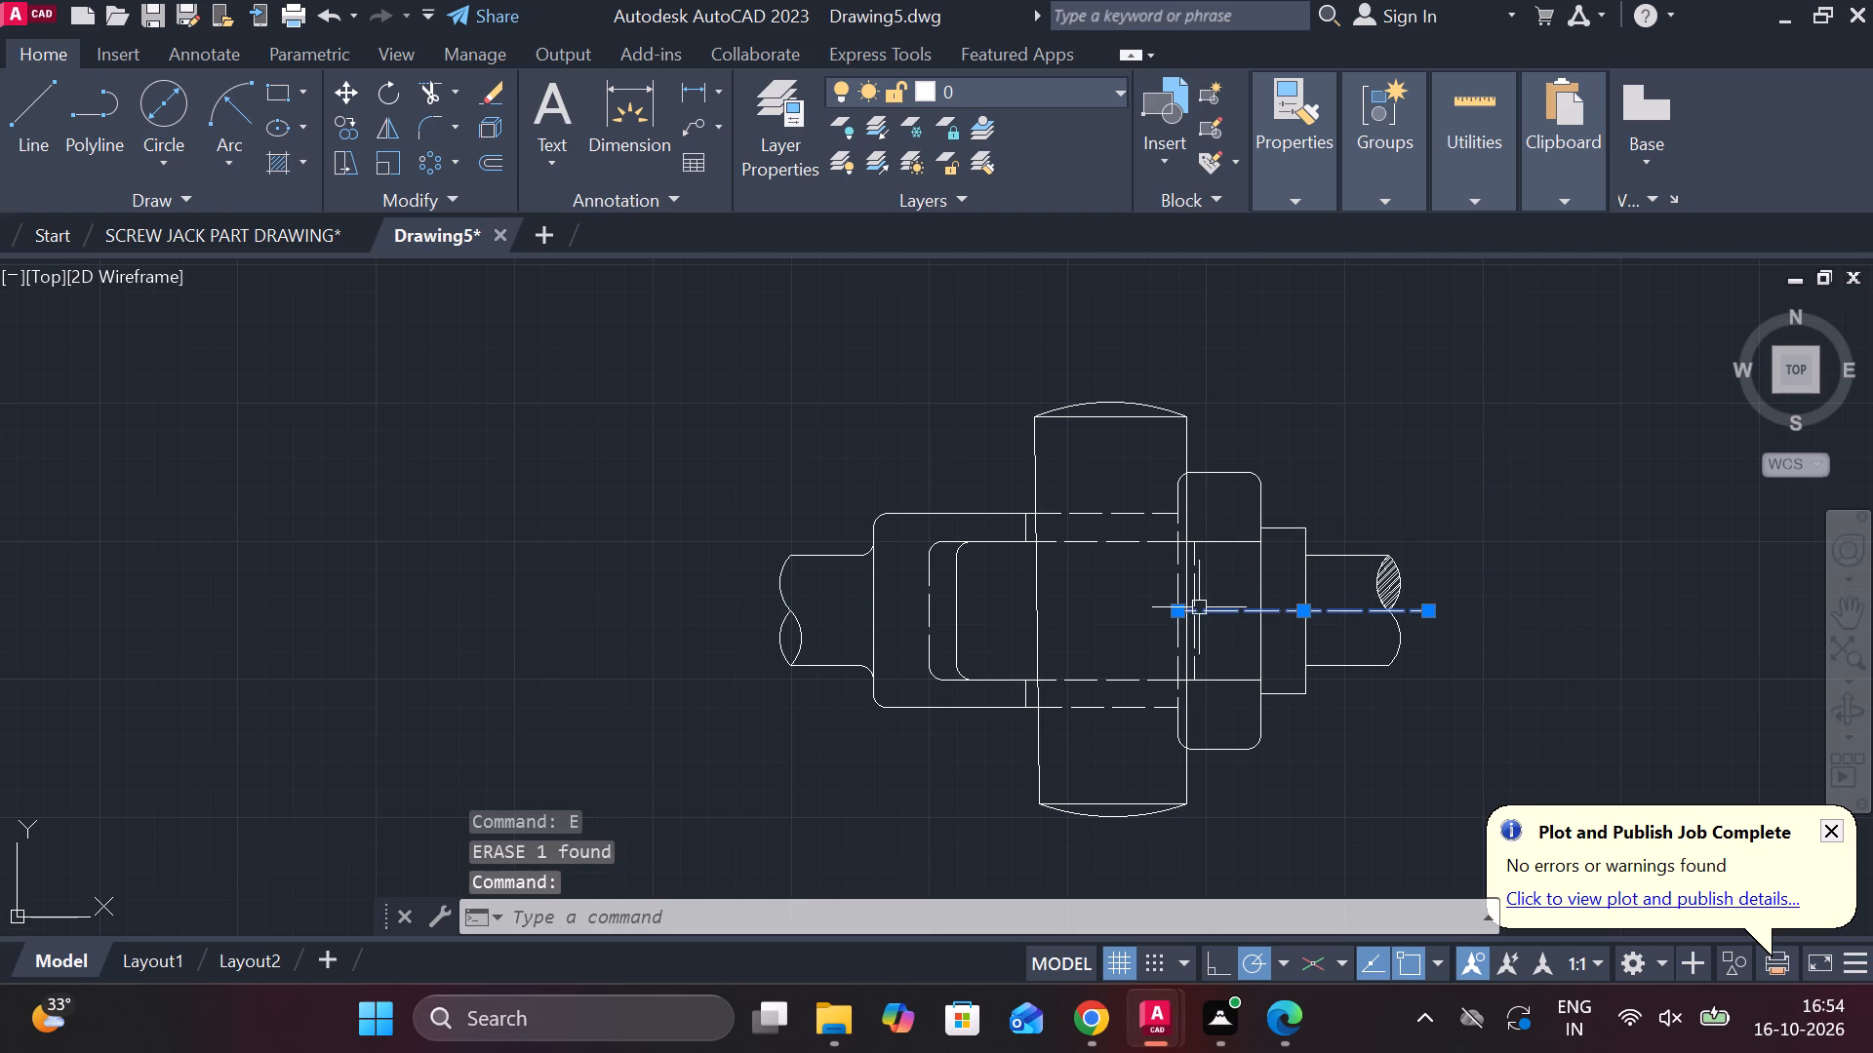
pyautogui.click(1234, 682)
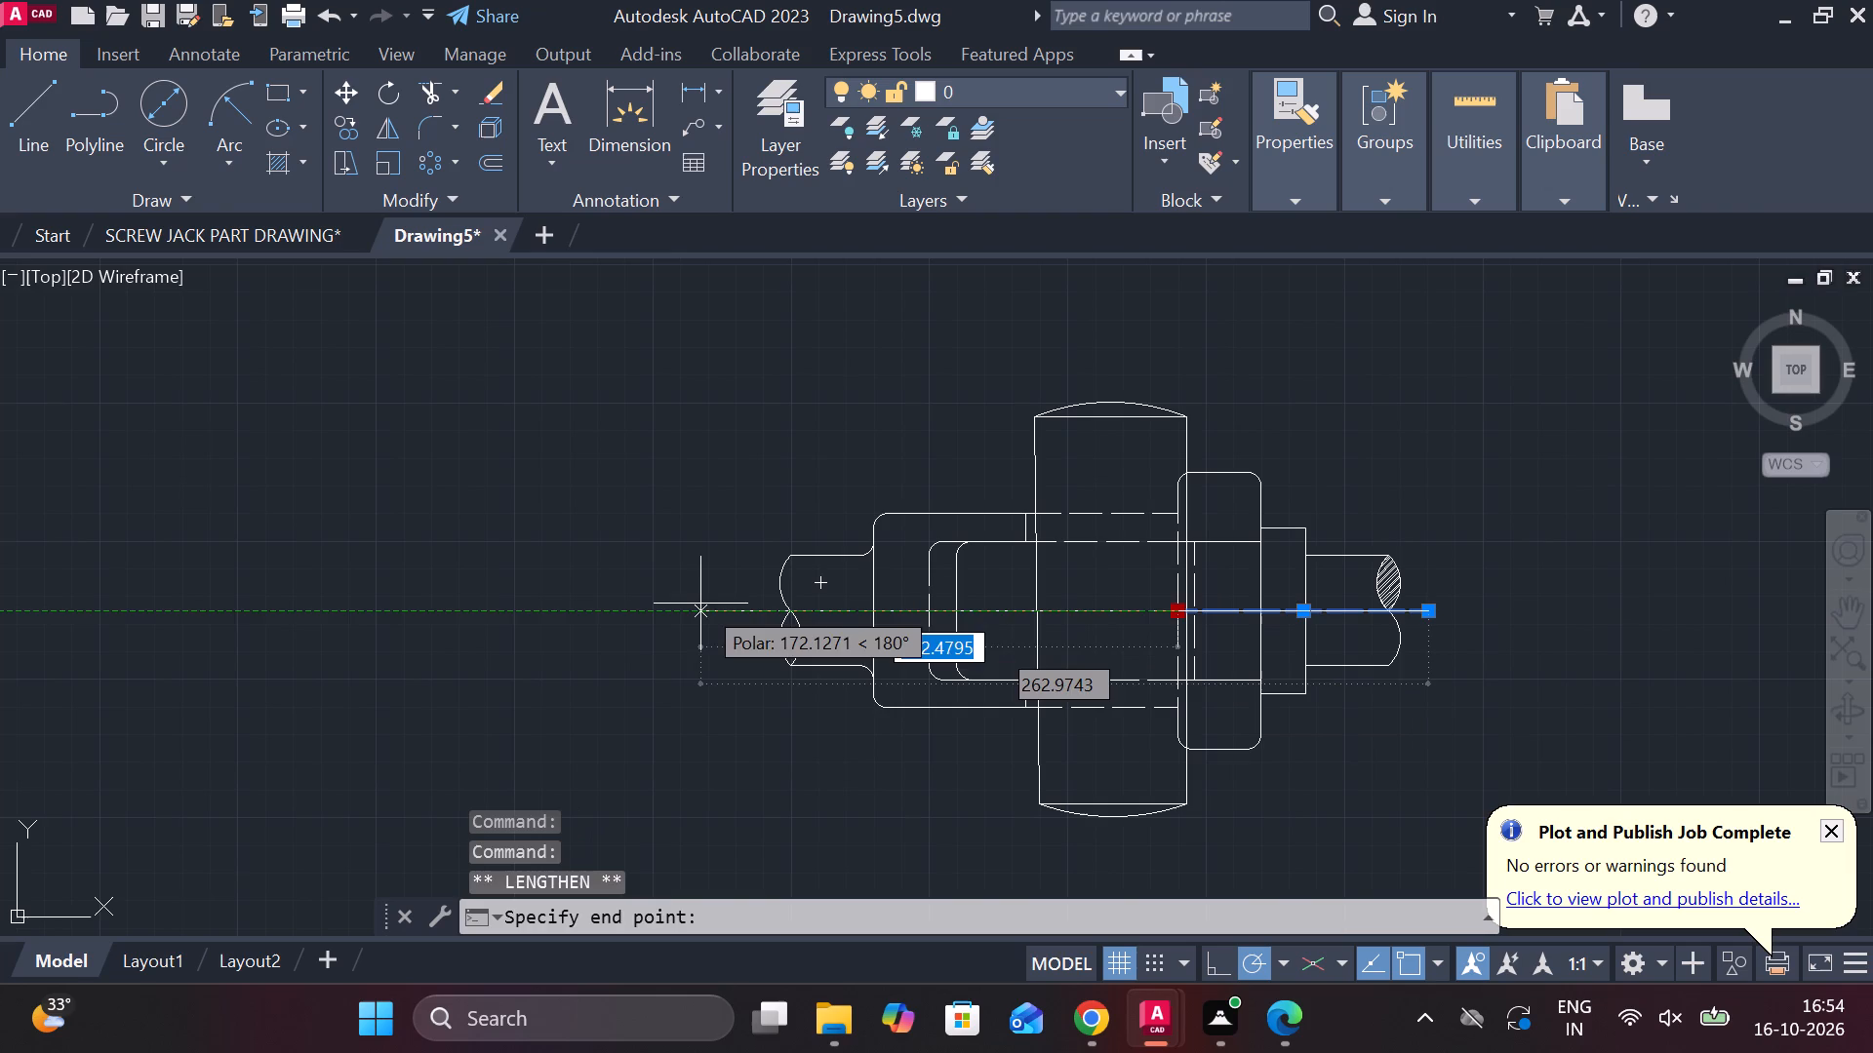
pyautogui.click(700, 604)
pyautogui.press('Escape')
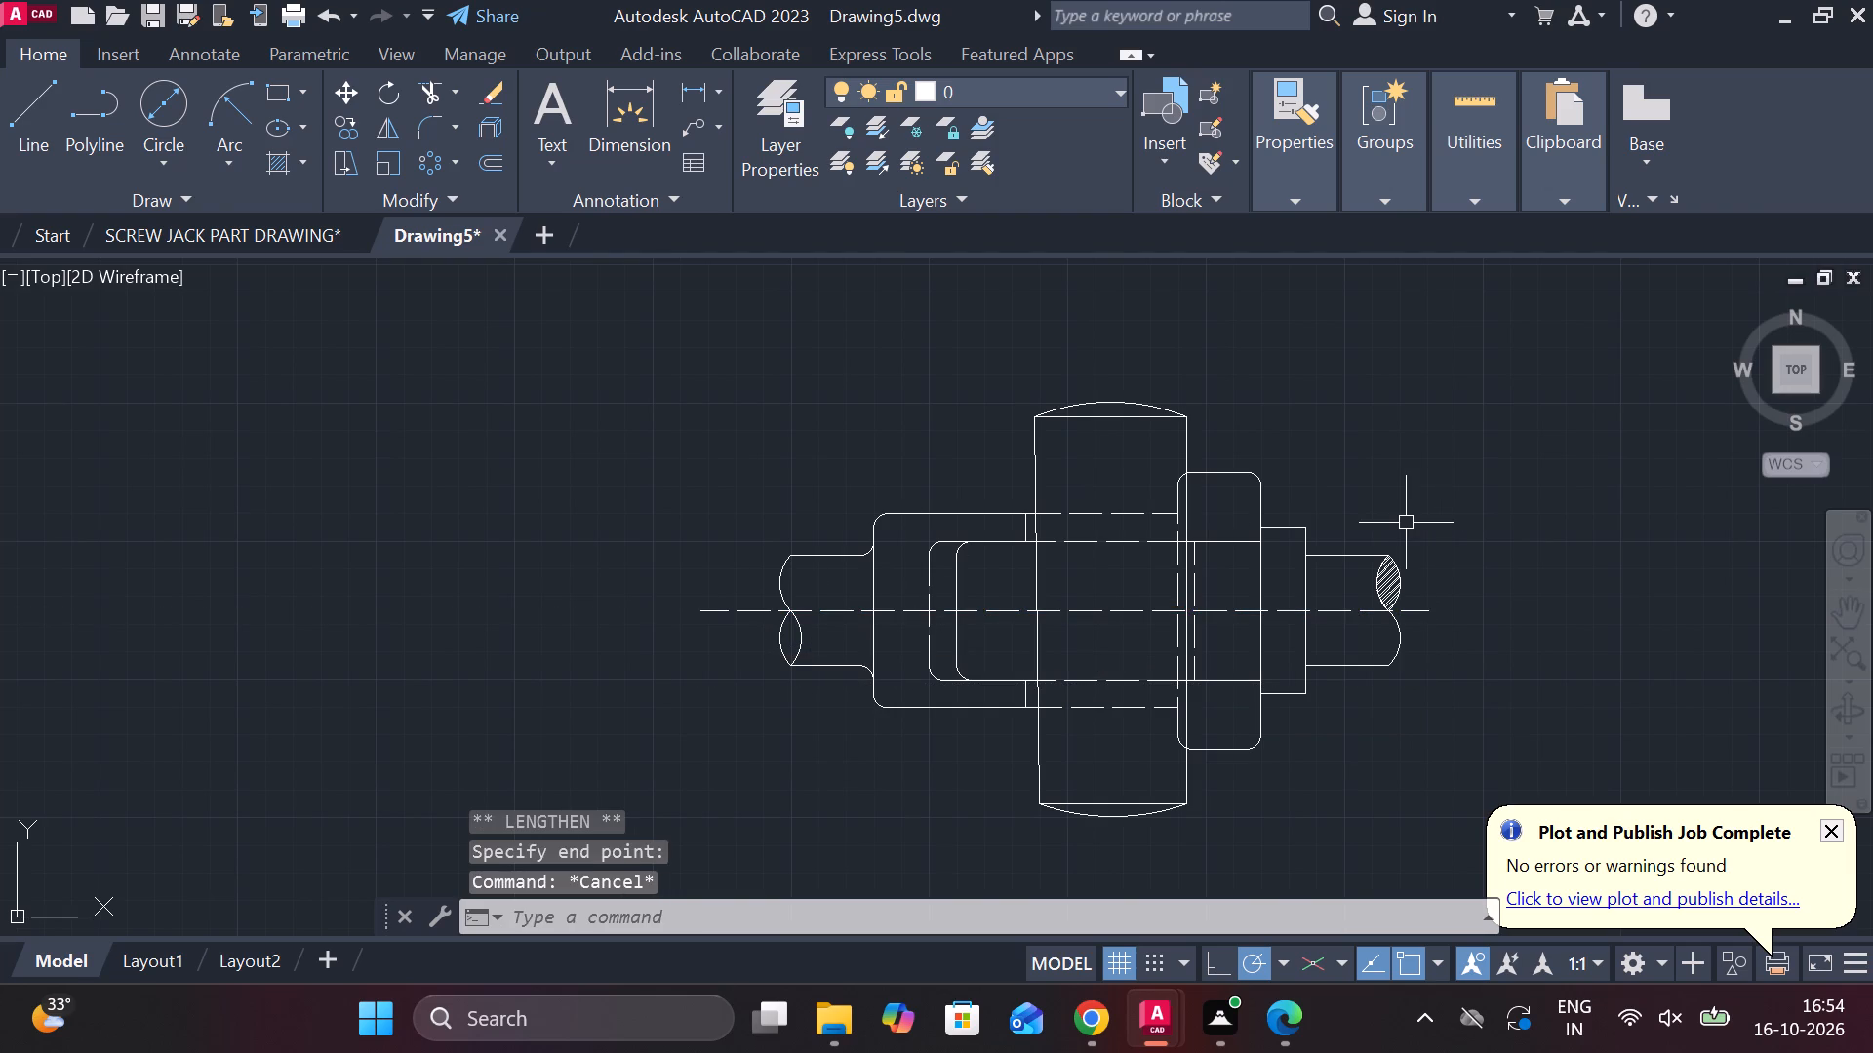
# Hatch the lower lens-shaped break section at the socket rod's left end at scale 0.2.
pyautogui.moveTo(864, 484); pyautogui.dragTo(883, 449, button='middle')
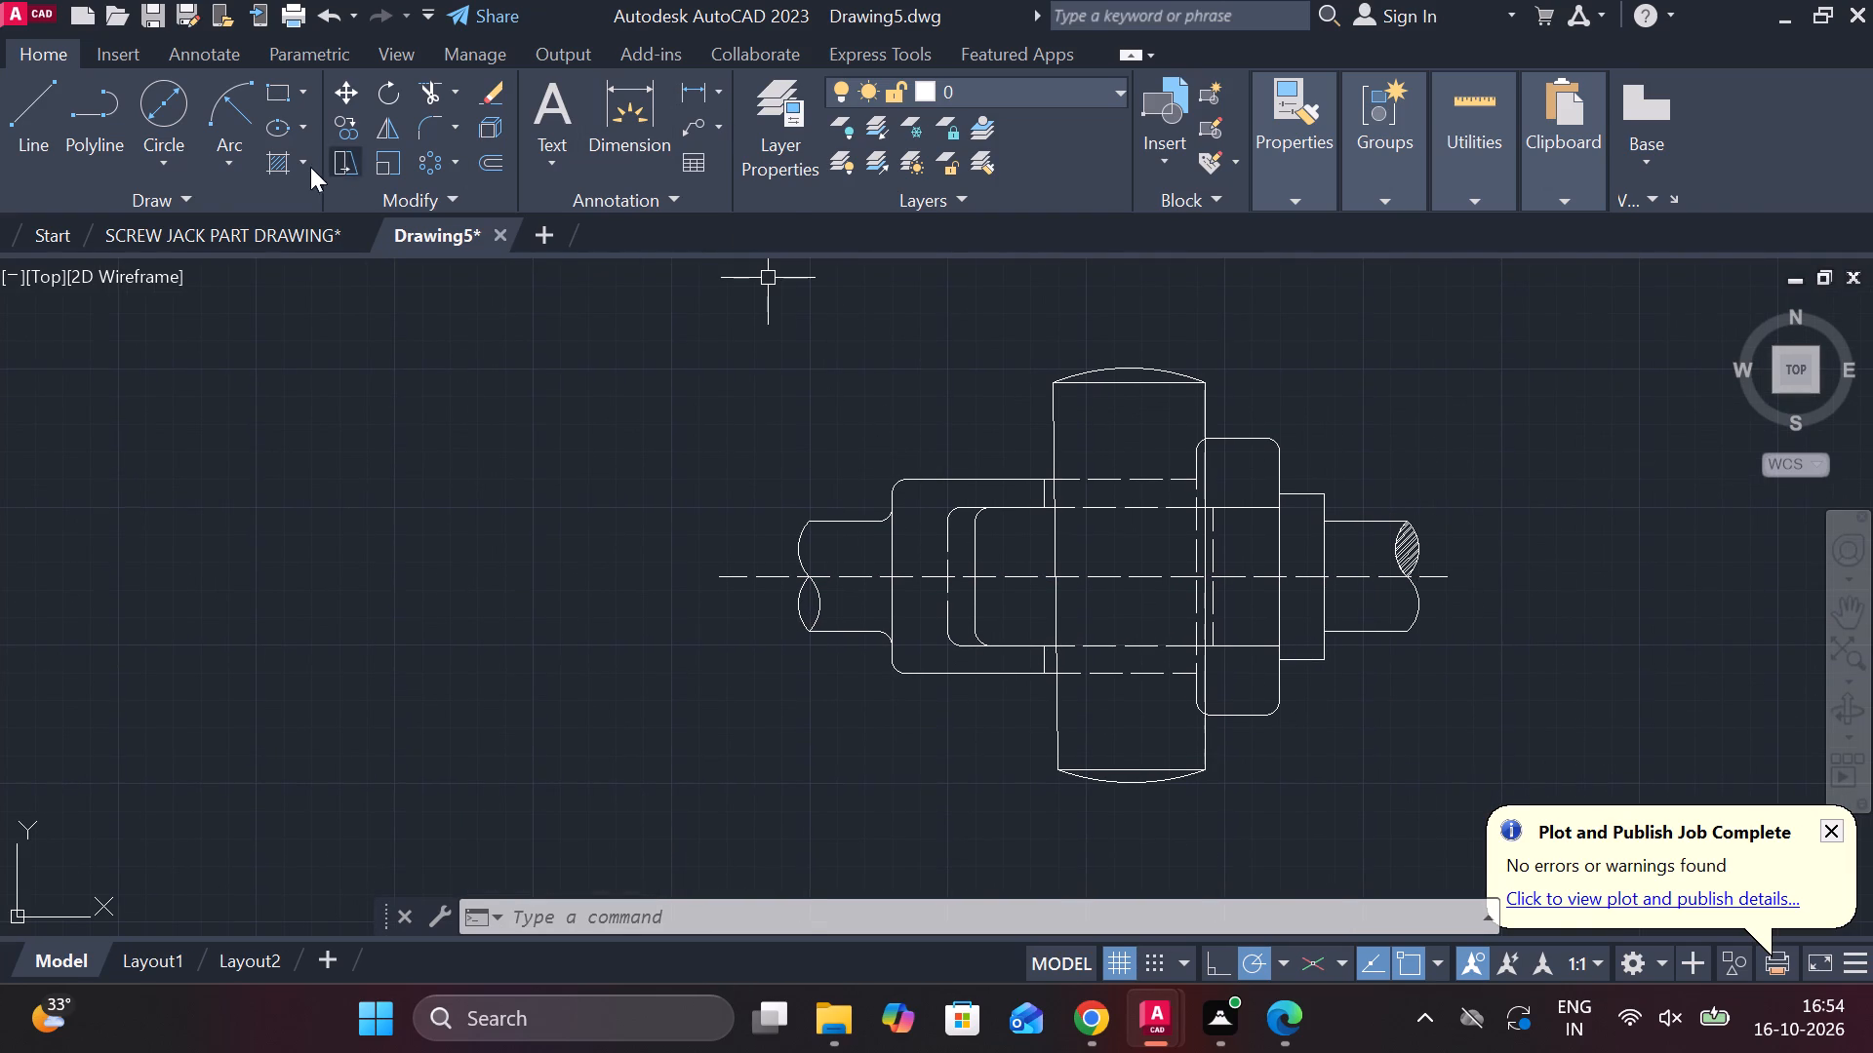
pyautogui.click(284, 167)
pyautogui.scroll(3, 739, 454)
pyautogui.moveTo(865, 584); pyautogui.dragTo(677, 197, button='middle')
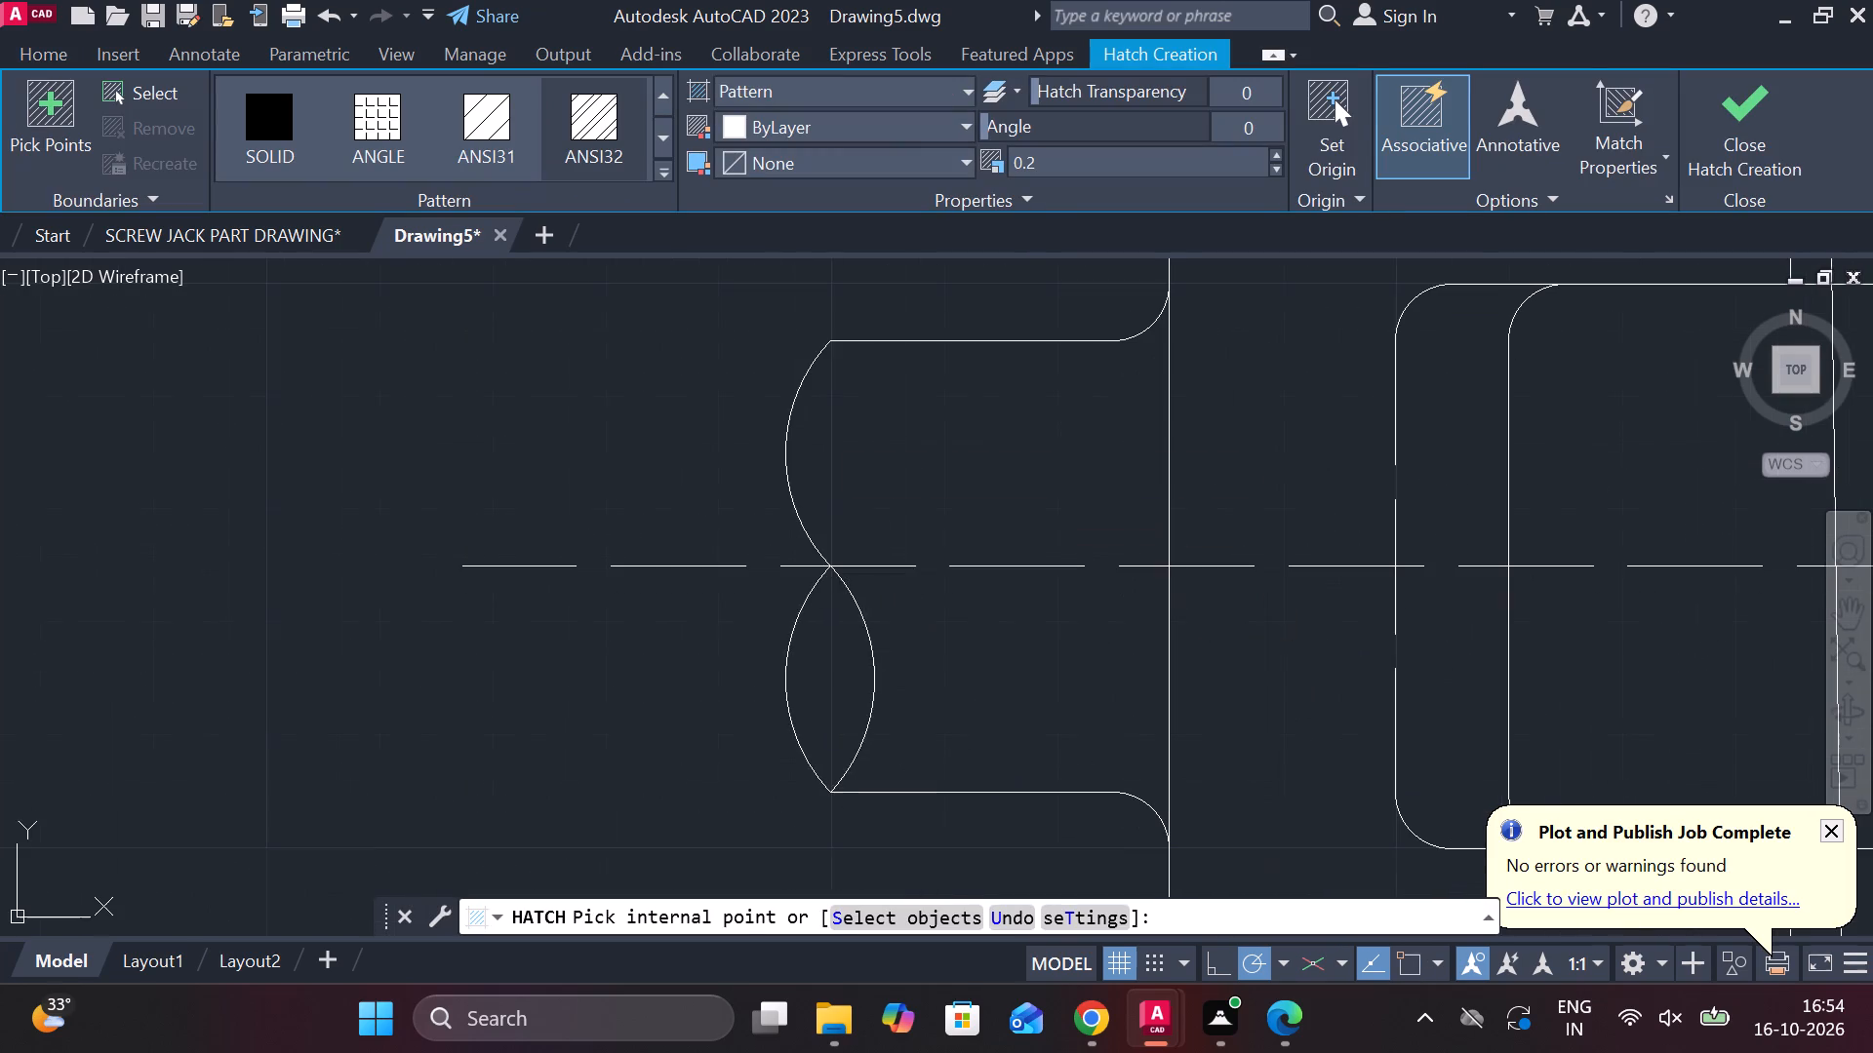
pyautogui.click(821, 699)
pyautogui.scroll(-2, 1037, 576)
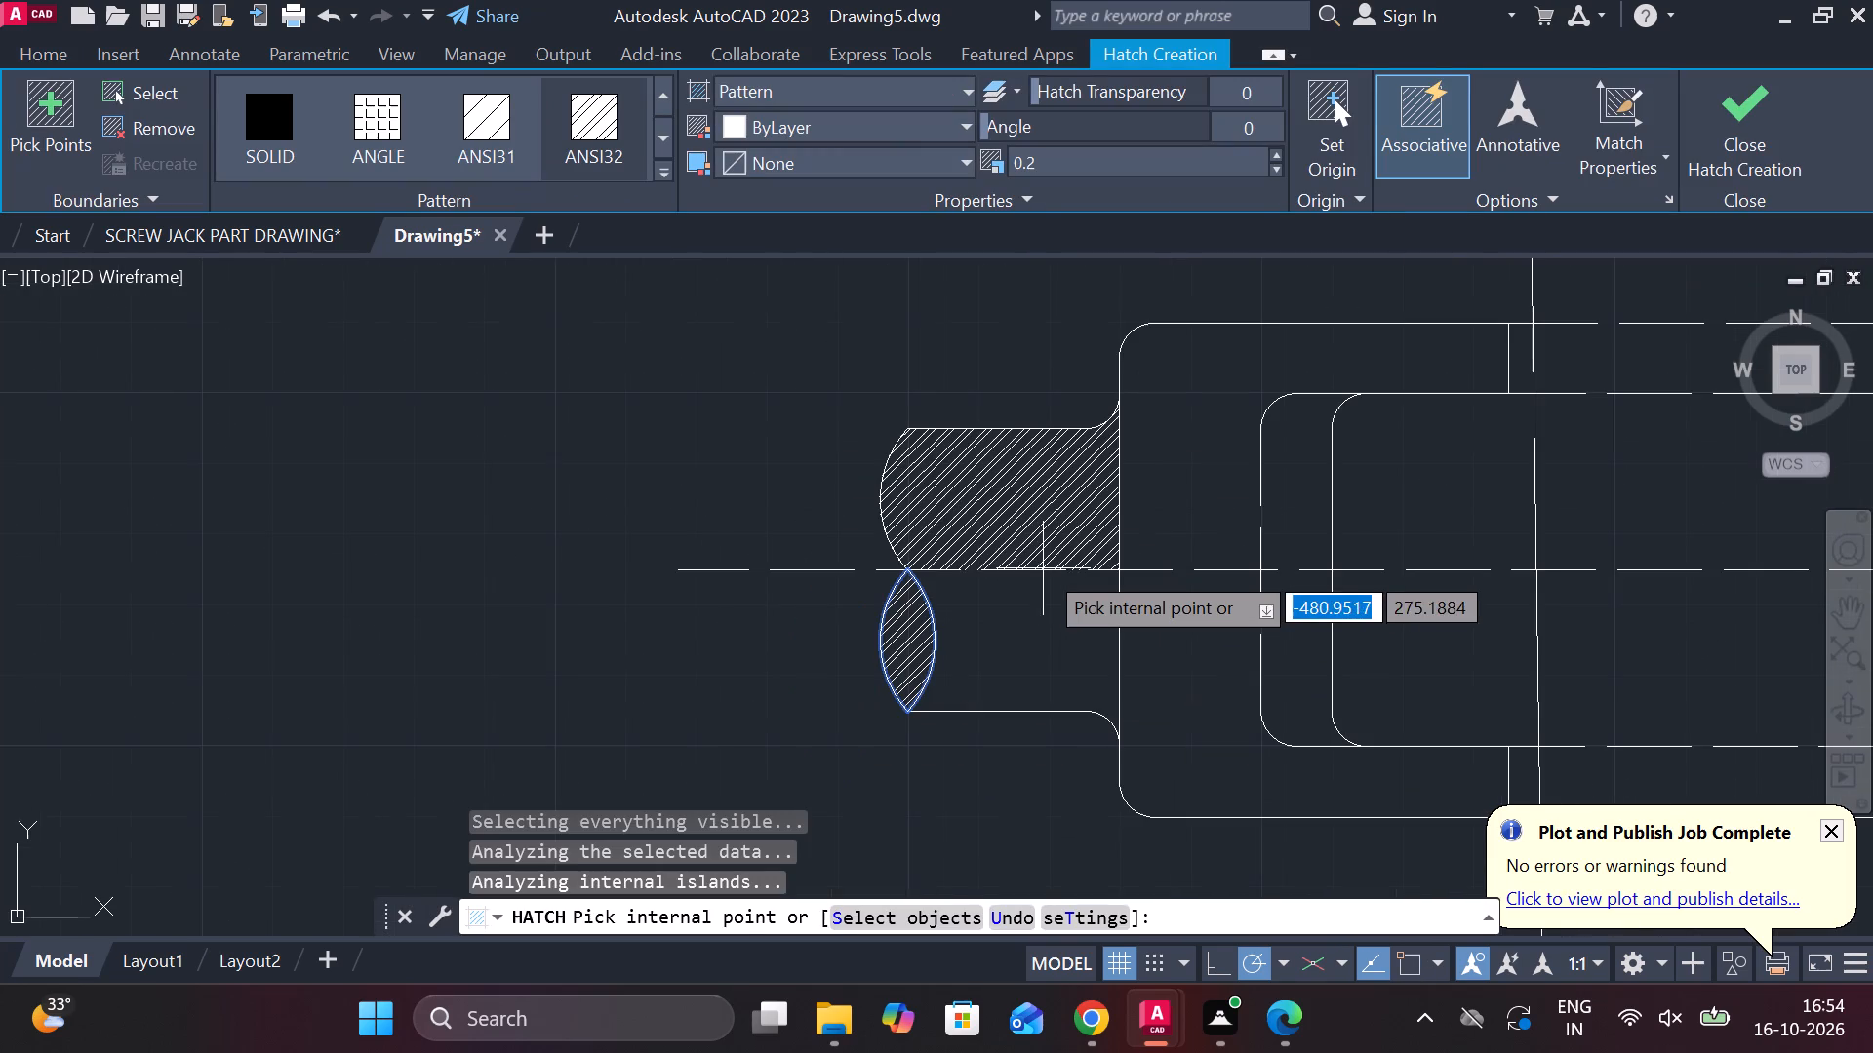
pyautogui.moveTo(1027, 565); pyautogui.dragTo(936, 558, button='middle')
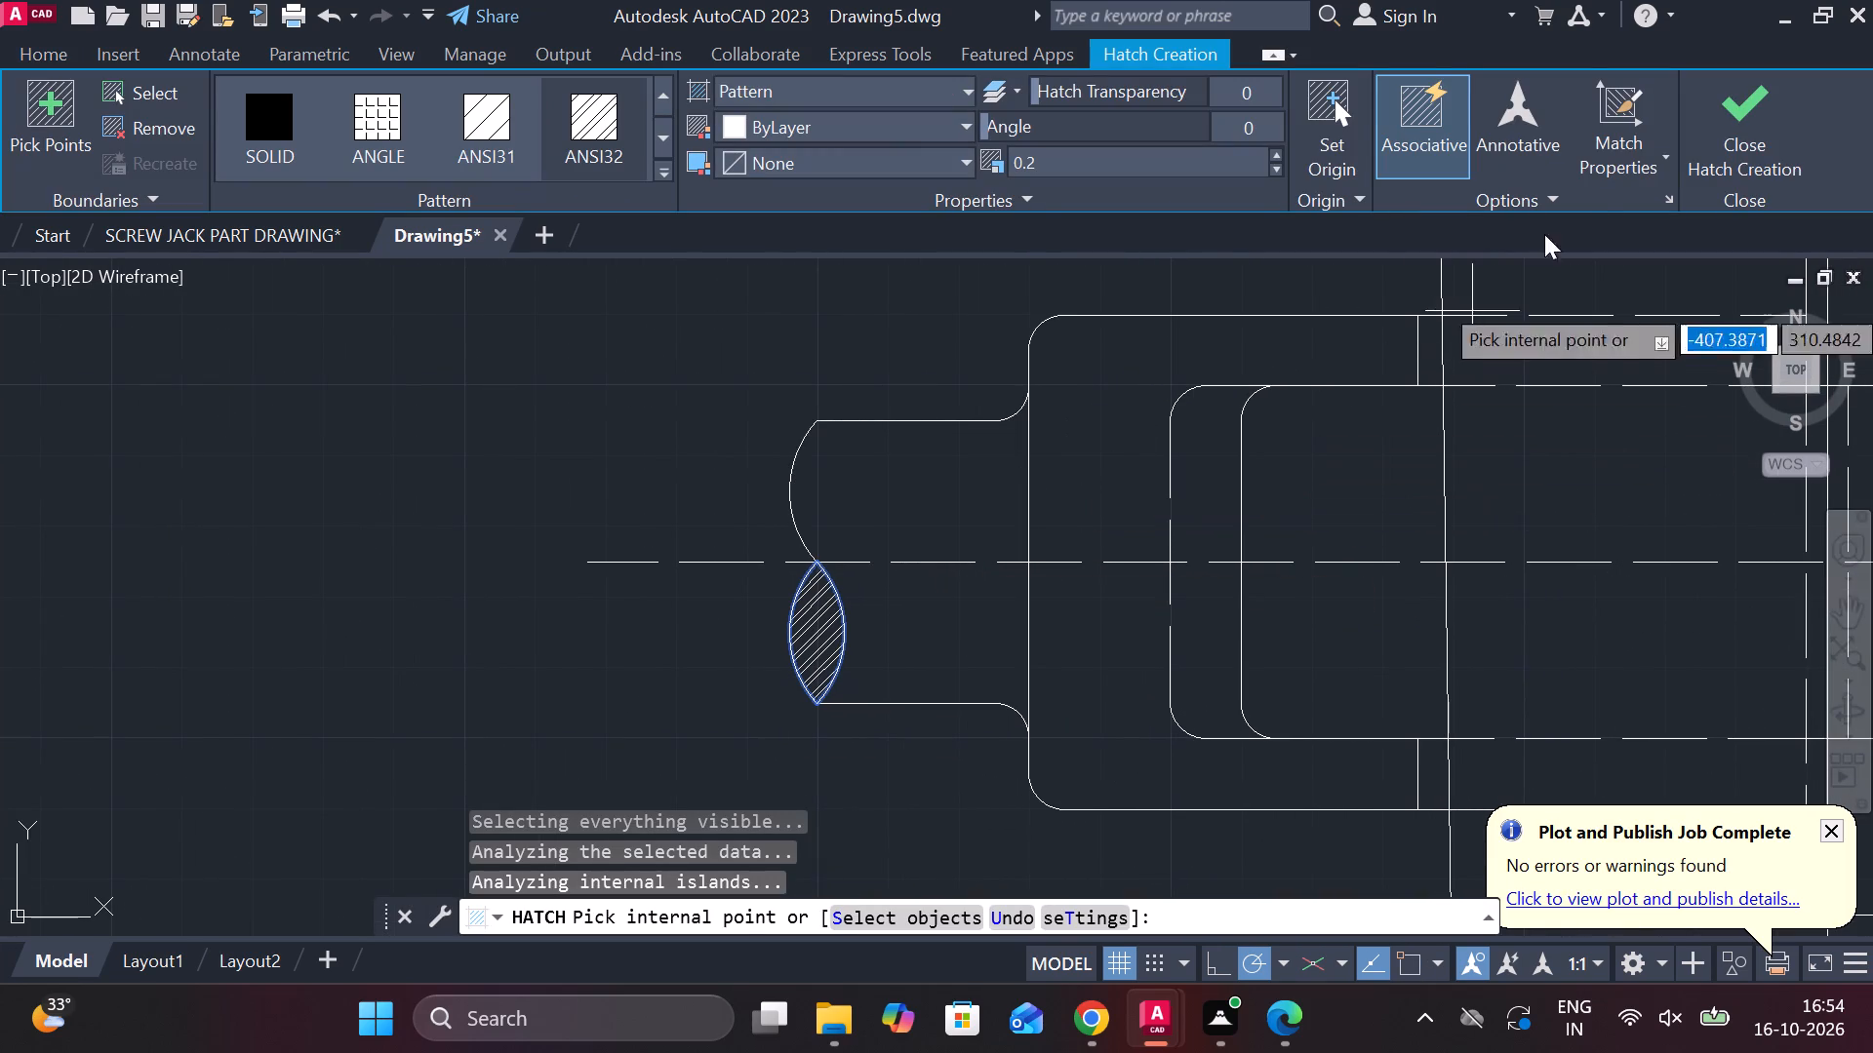
pyautogui.click(1735, 138)
# Draw a wavy spline break line from the socket's upper outline to its lower outline, between its left face and the bore end.
pyautogui.scroll(-1, 1669, 272)
pyautogui.moveTo(1476, 392); pyautogui.dragTo(1255, 447, button='middle')
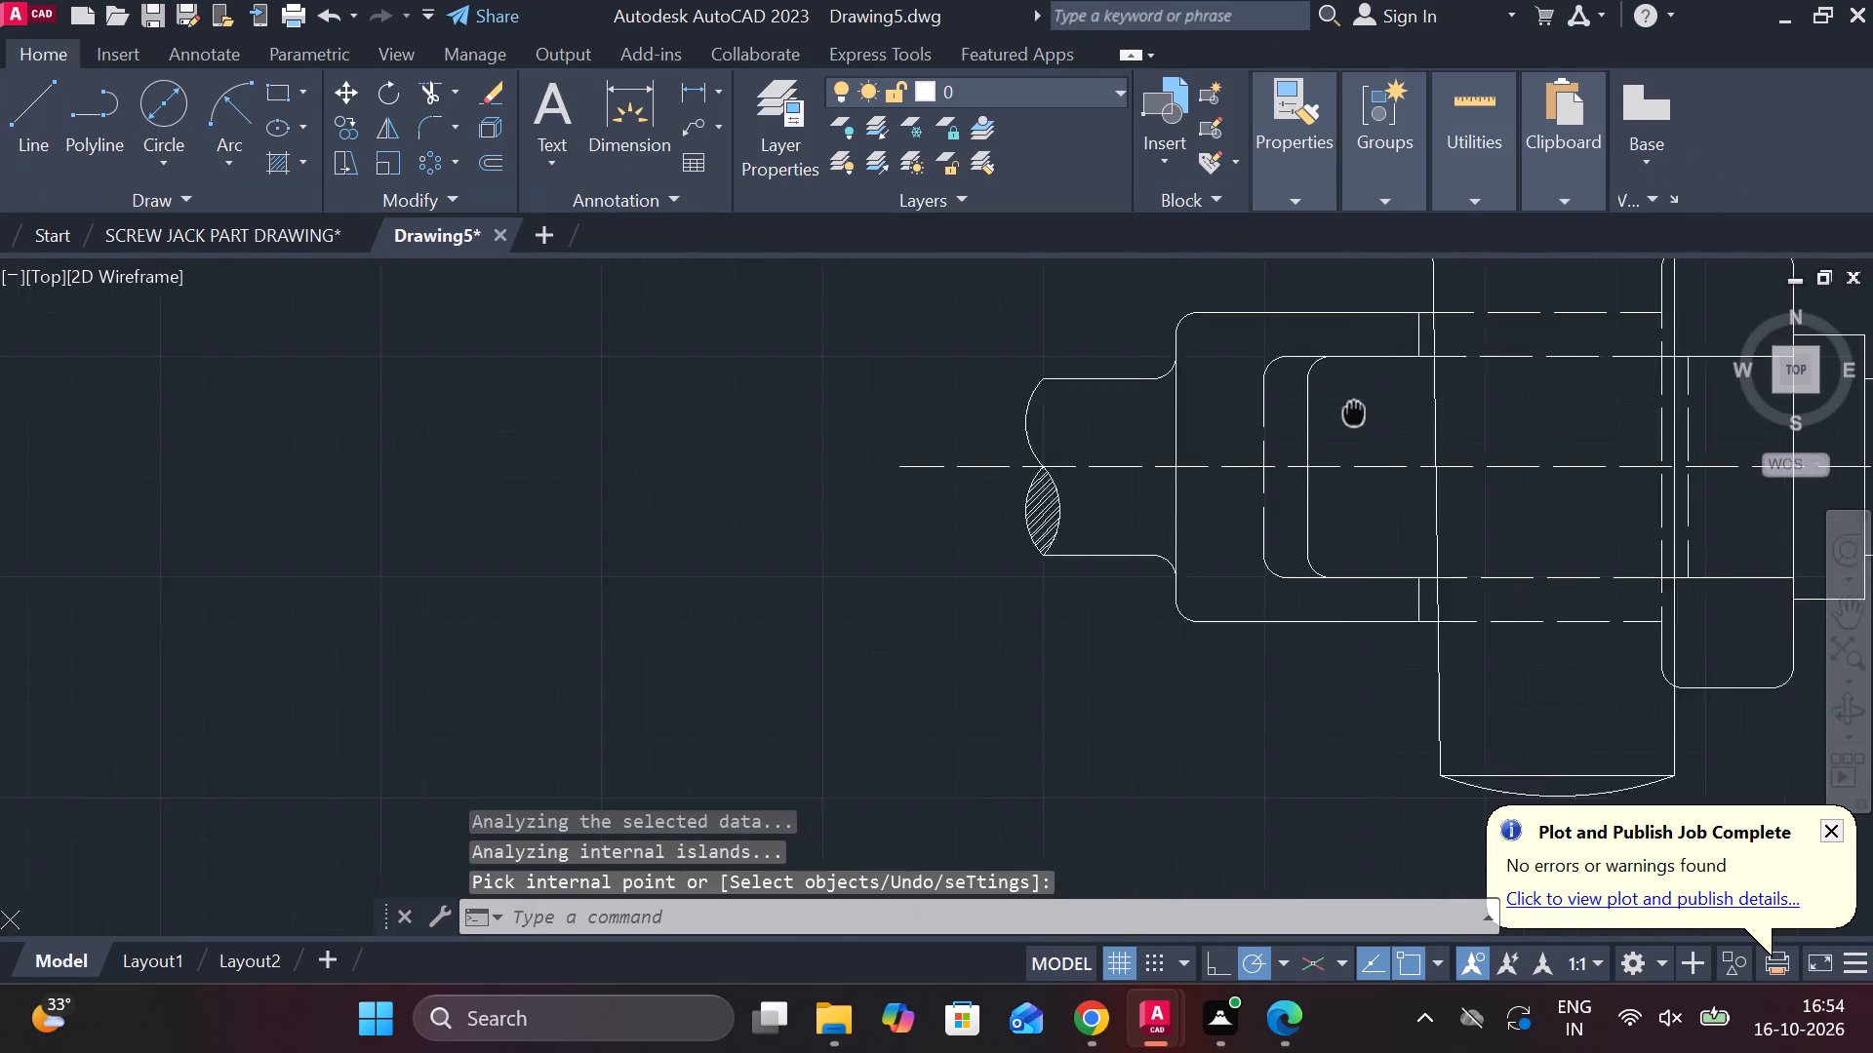
pyautogui.moveTo(1255, 447); pyautogui.dragTo(1015, 553, button='middle')
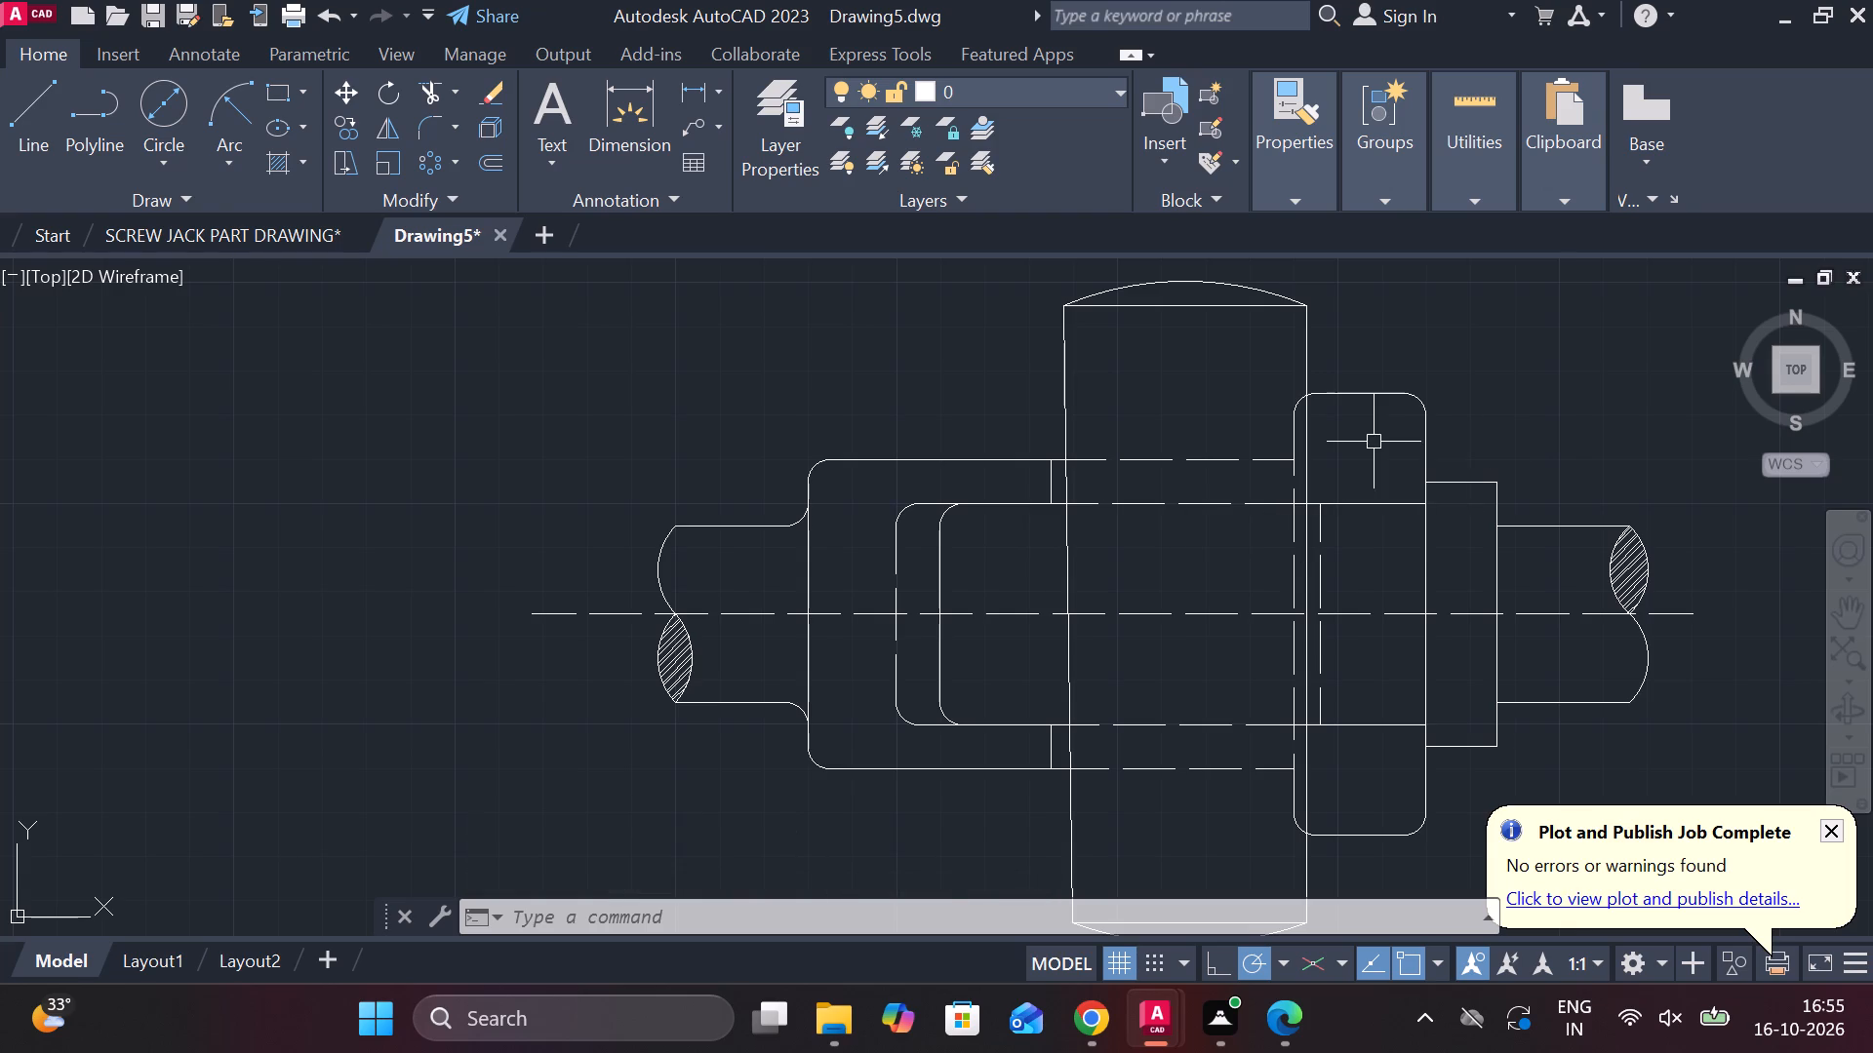
pyautogui.scroll(-2, 1412, 473)
pyautogui.scroll(1, 1198, 662)
pyautogui.moveTo(1164, 659); pyautogui.dragTo(775, 609, button='middle')
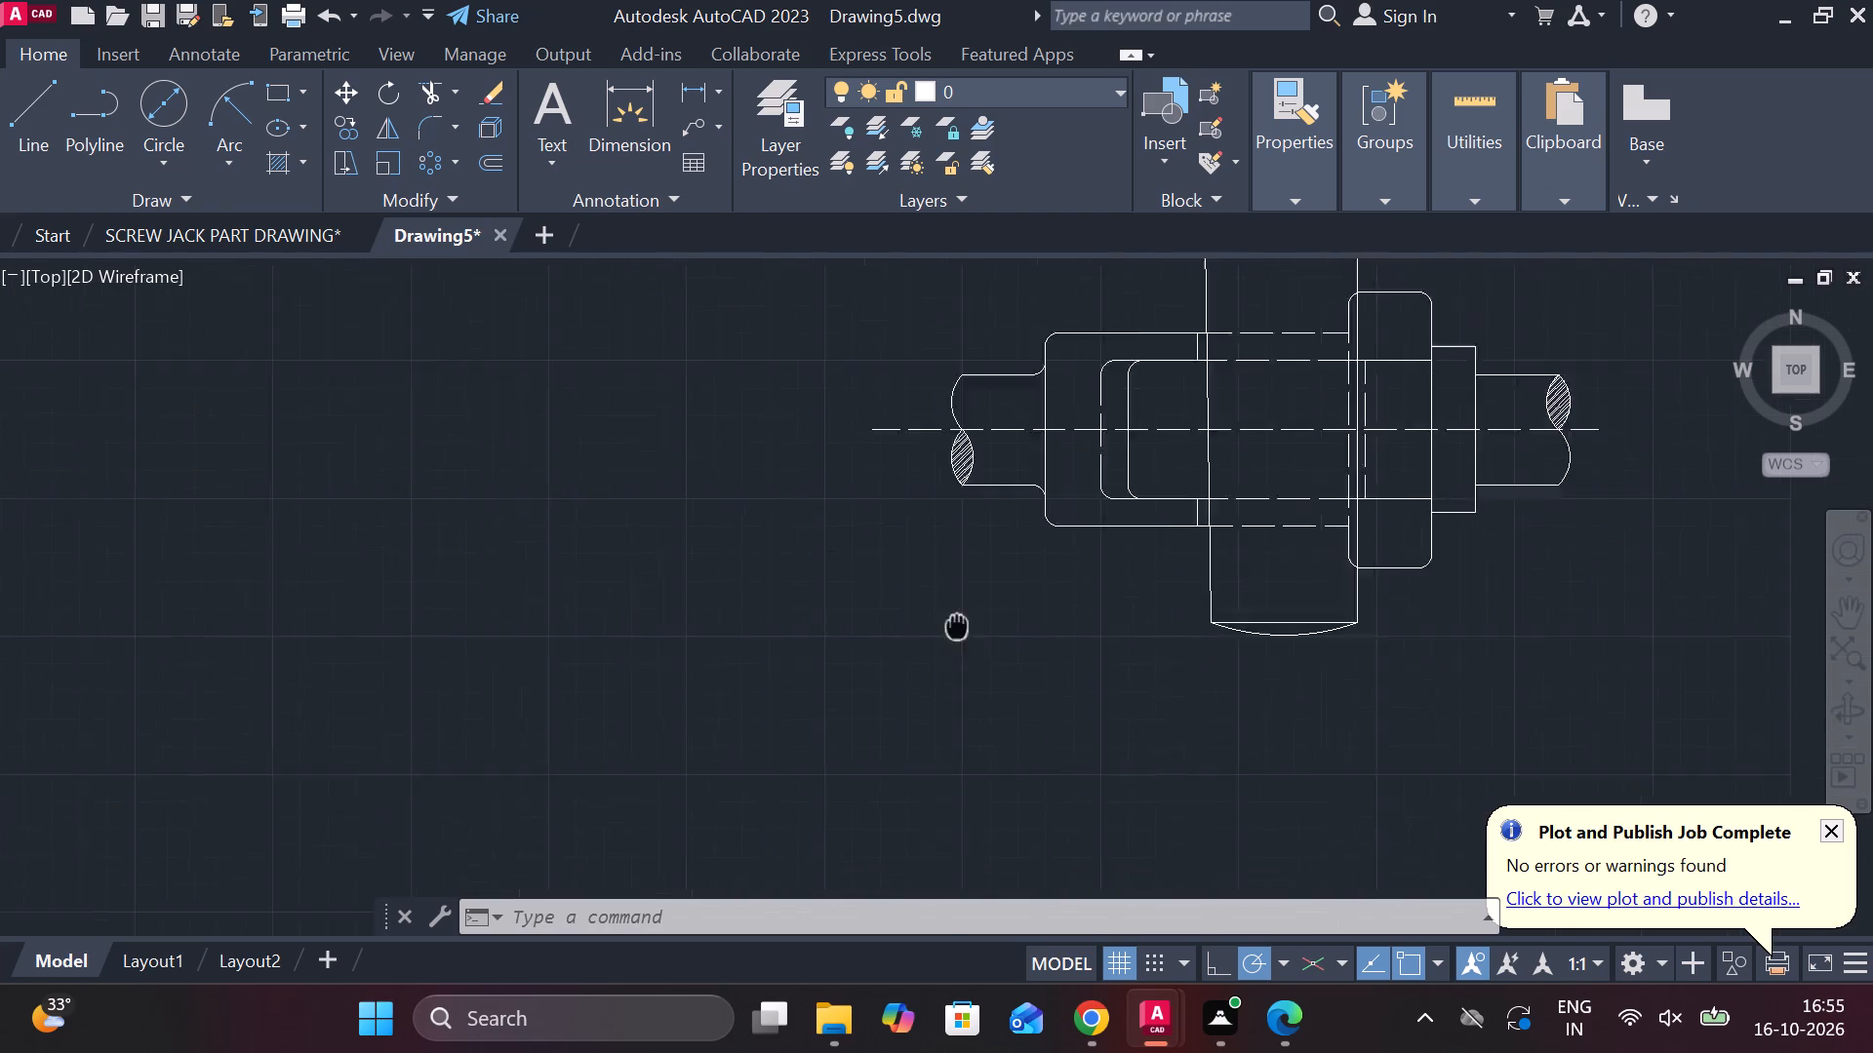
pyautogui.moveTo(775, 609); pyautogui.dragTo(647, 616, button='middle')
pyautogui.moveTo(704, 678); pyautogui.dragTo(657, 728, button='middle')
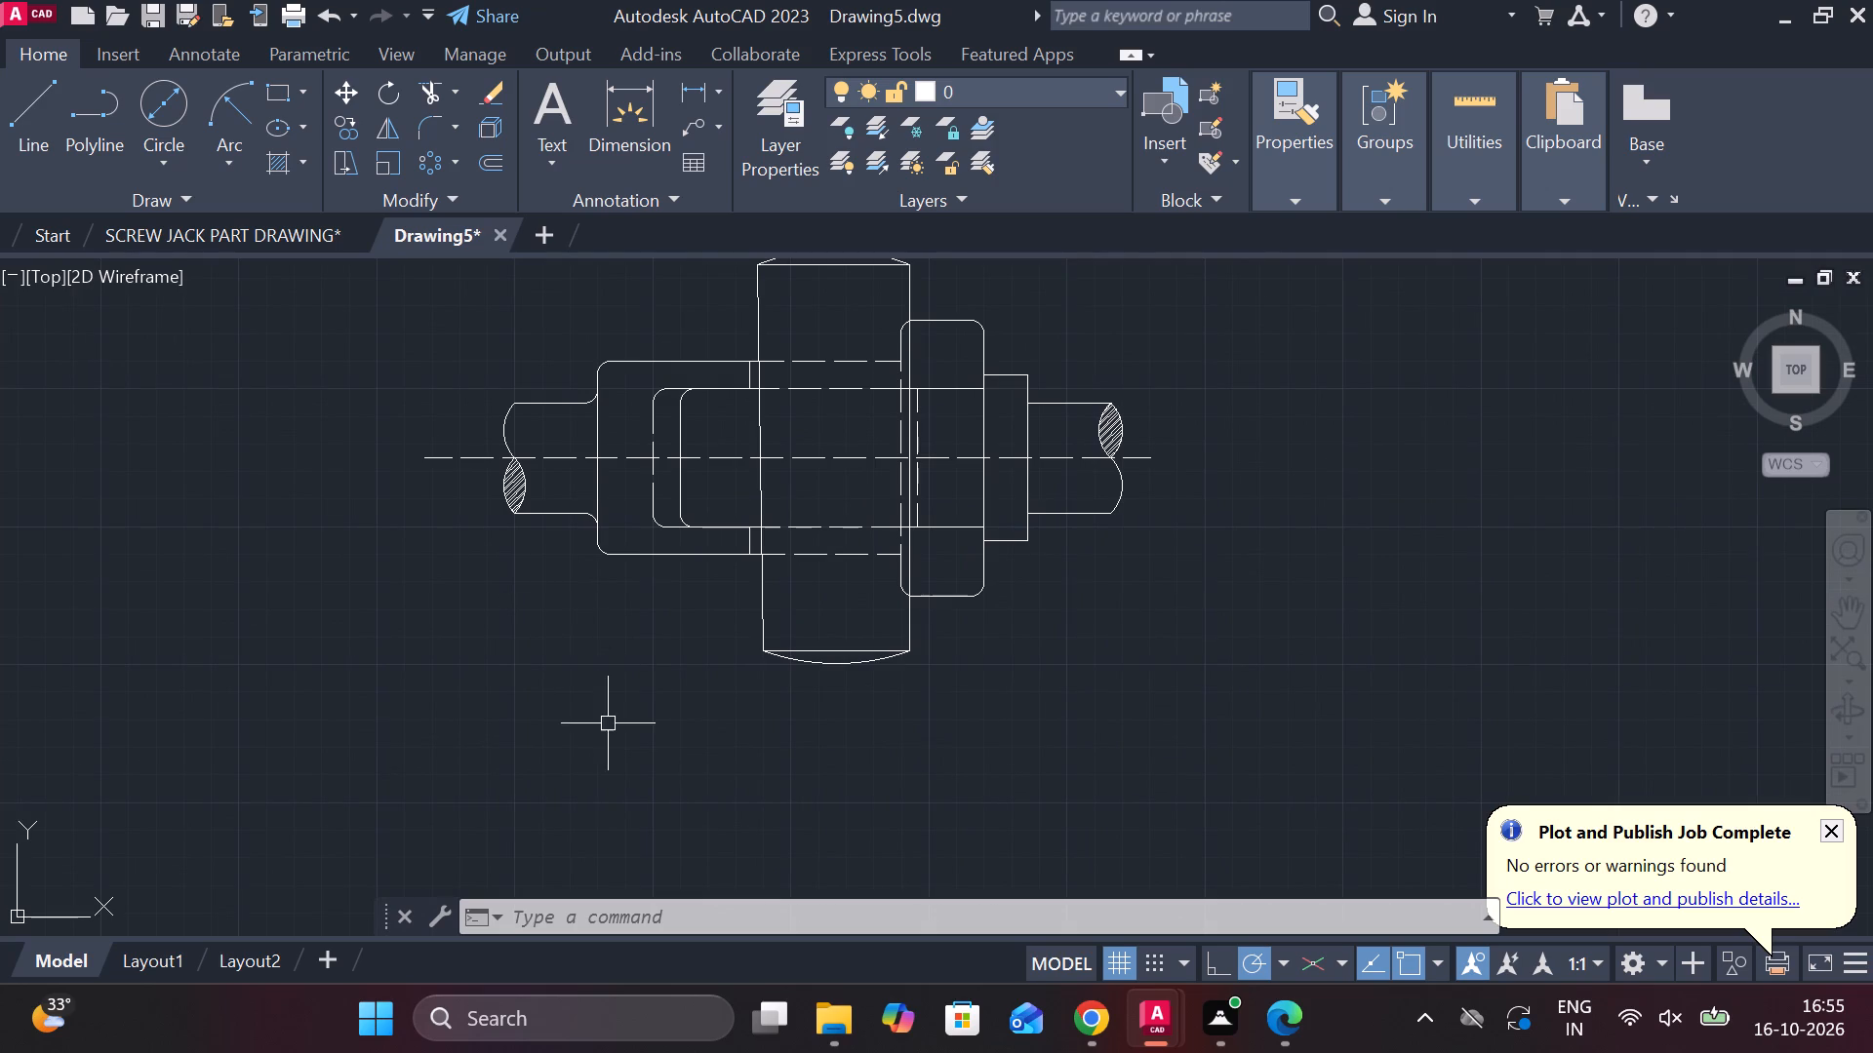
pyautogui.write('SPL')
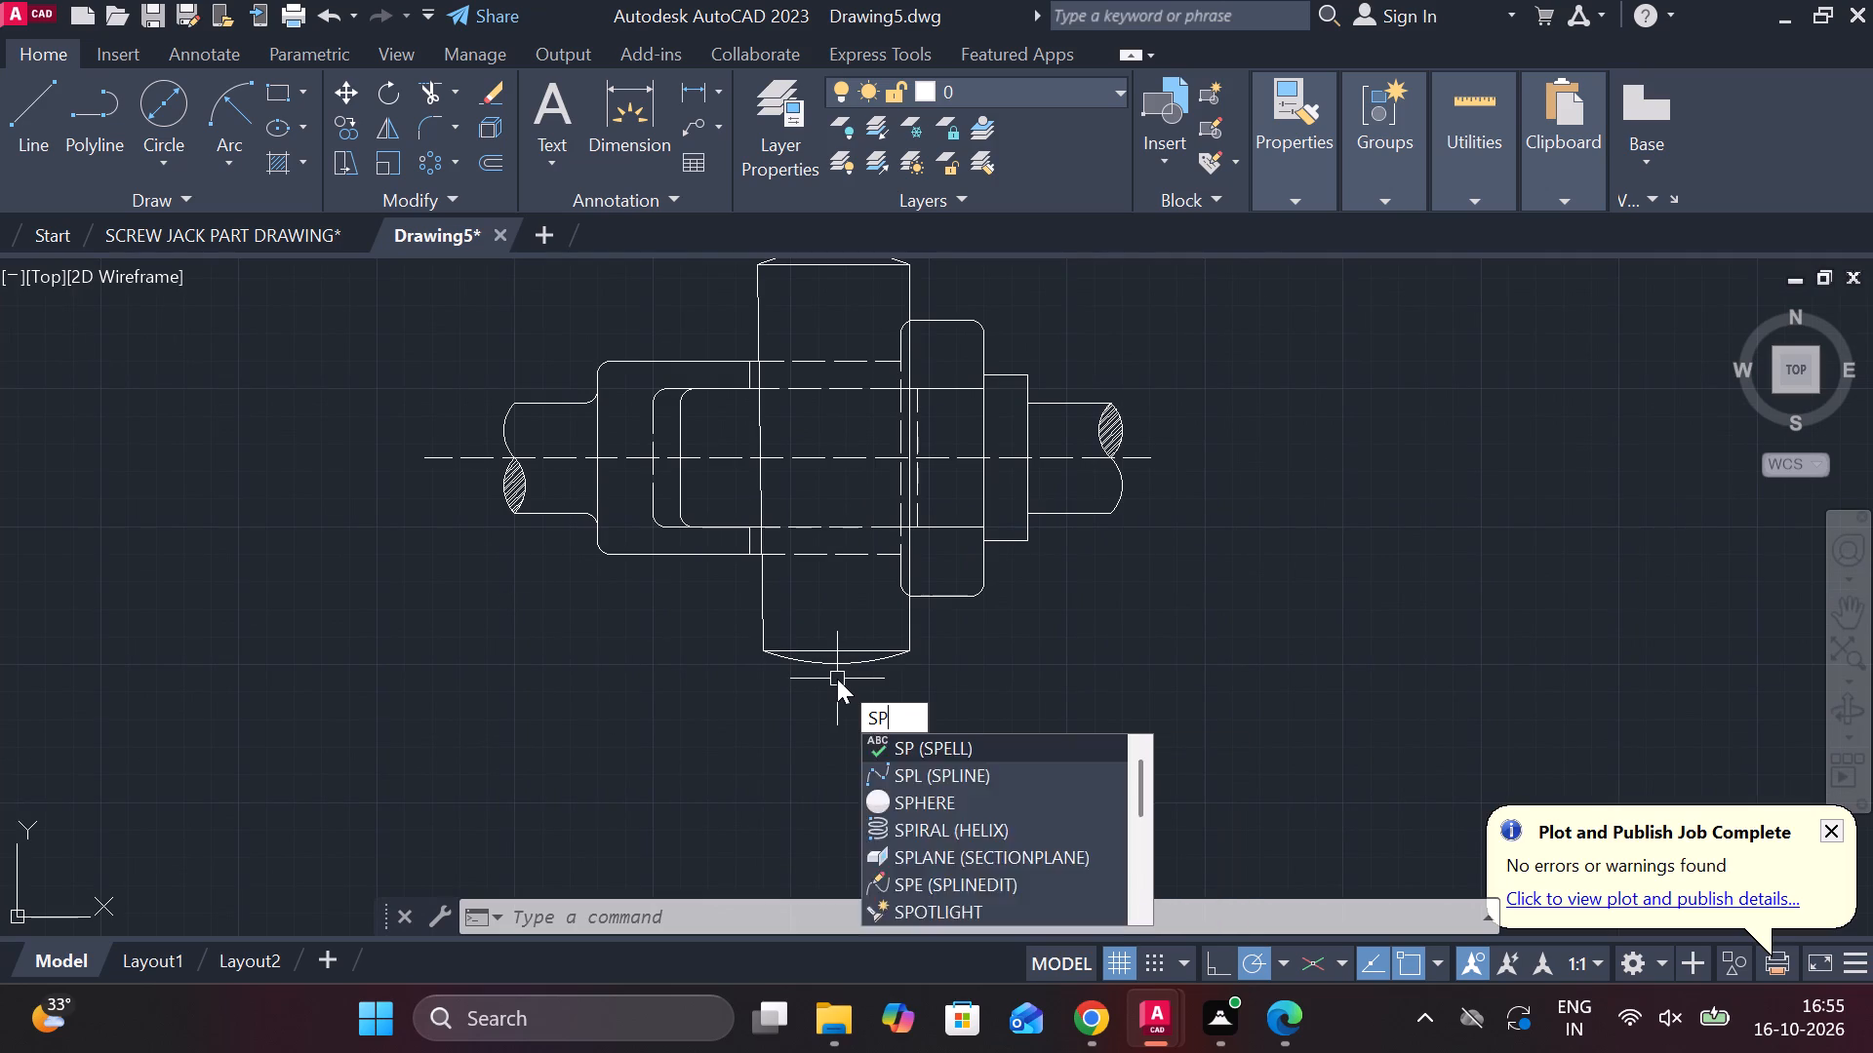
pyautogui.click(907, 753)
pyautogui.scroll(1, 600, 526)
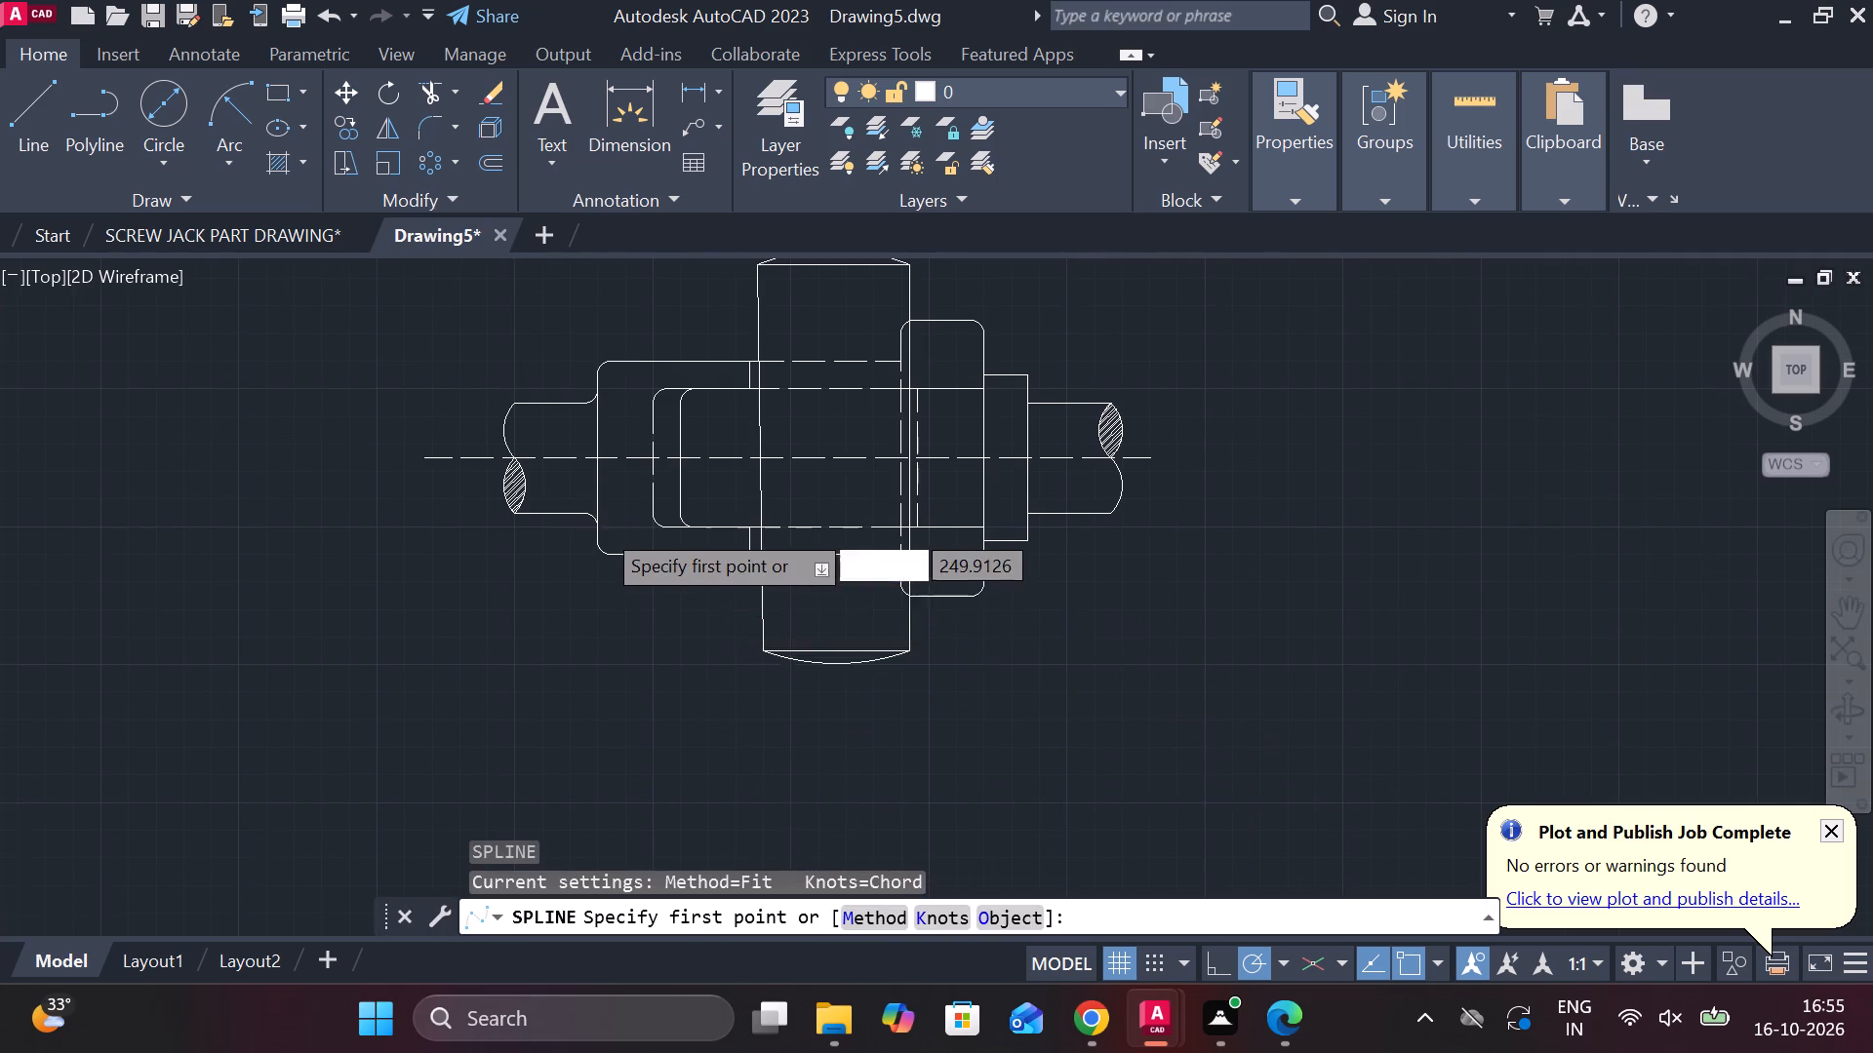
pyautogui.moveTo(614, 520); pyautogui.dragTo(710, 680, button='middle')
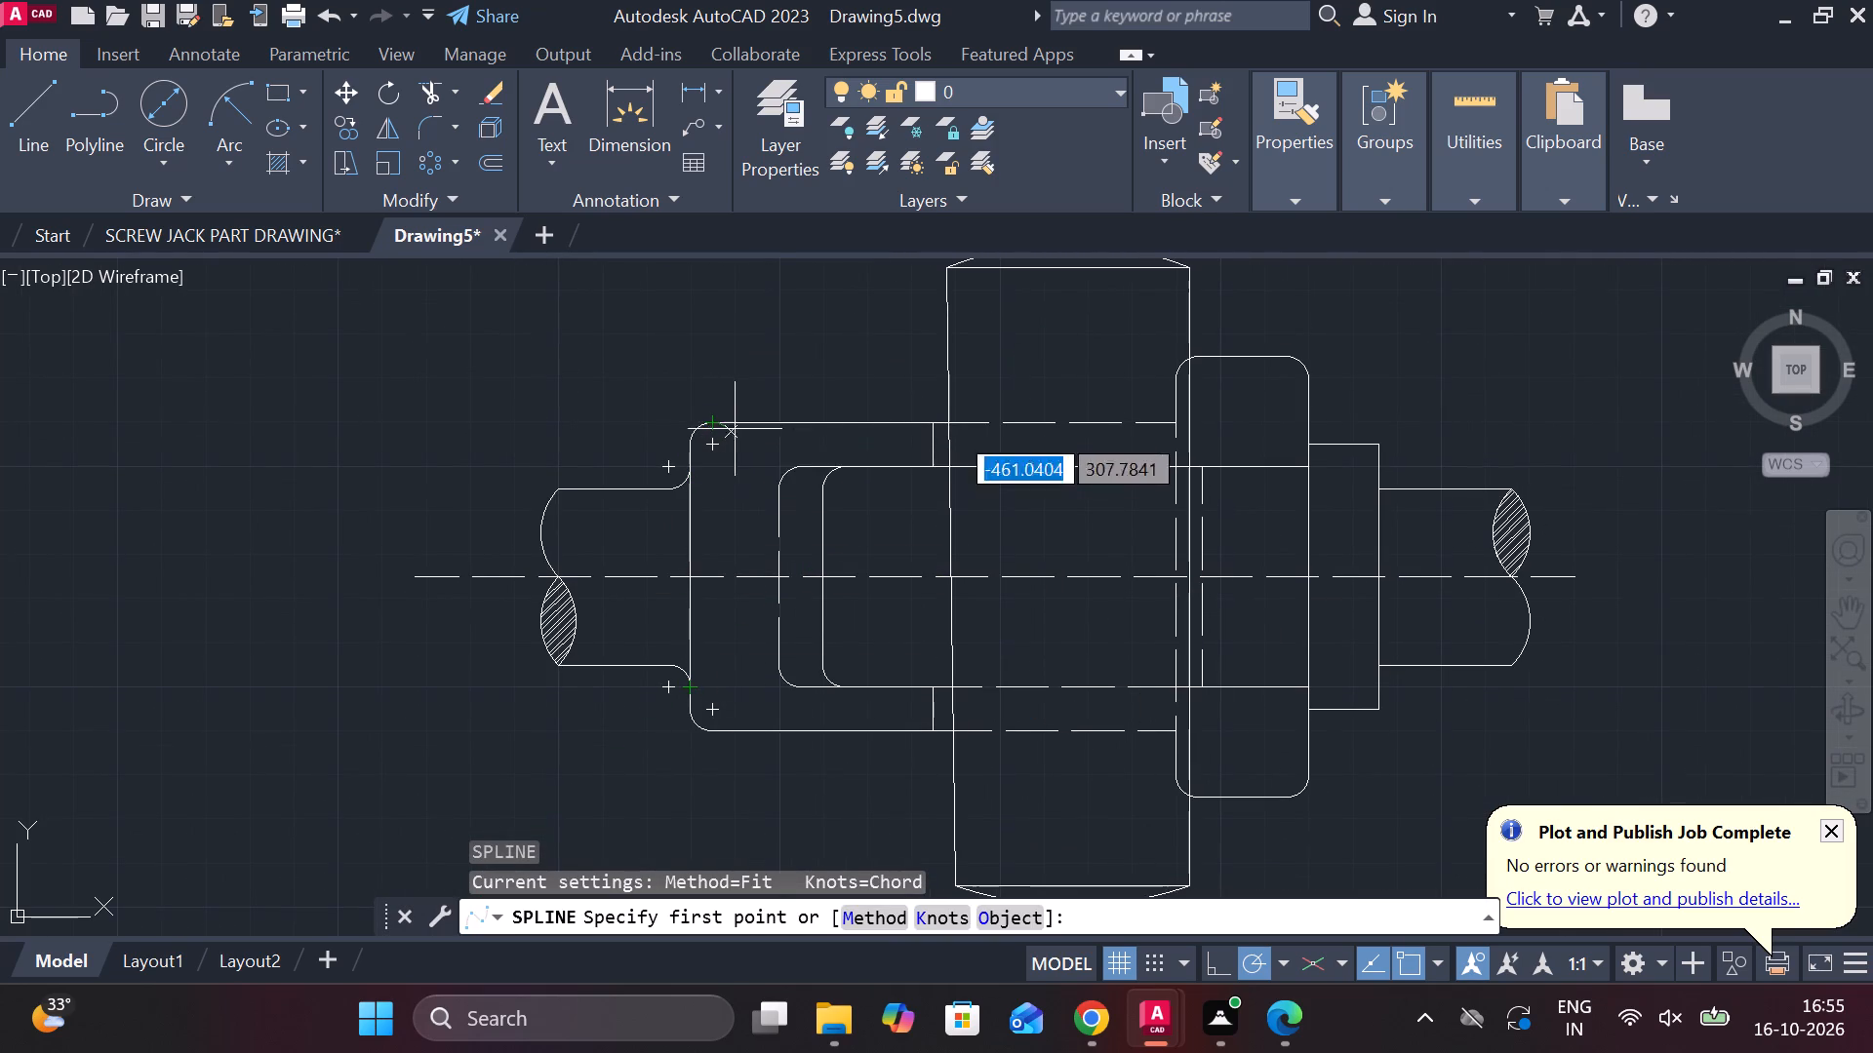
pyautogui.scroll(2, 743, 429)
pyautogui.click(728, 426)
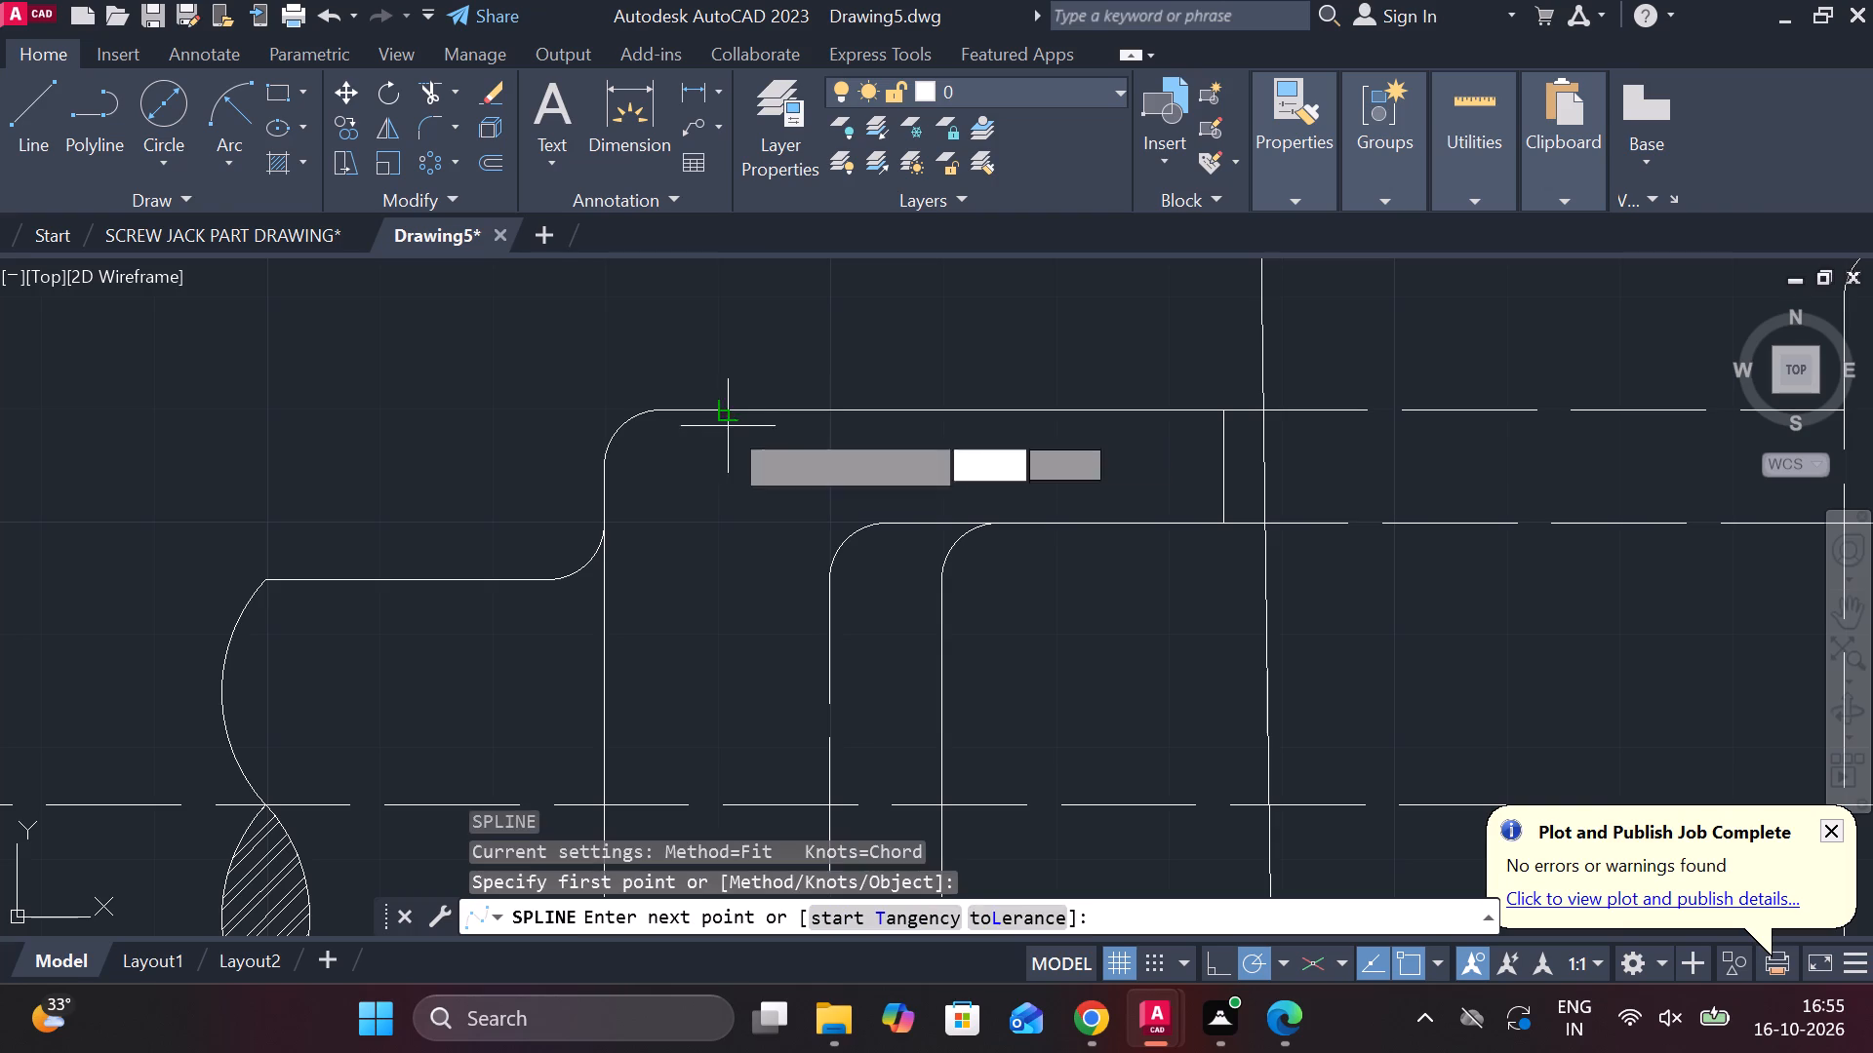
pyautogui.click(696, 640)
pyautogui.moveTo(703, 707); pyautogui.dragTo(716, 563, button='middle')
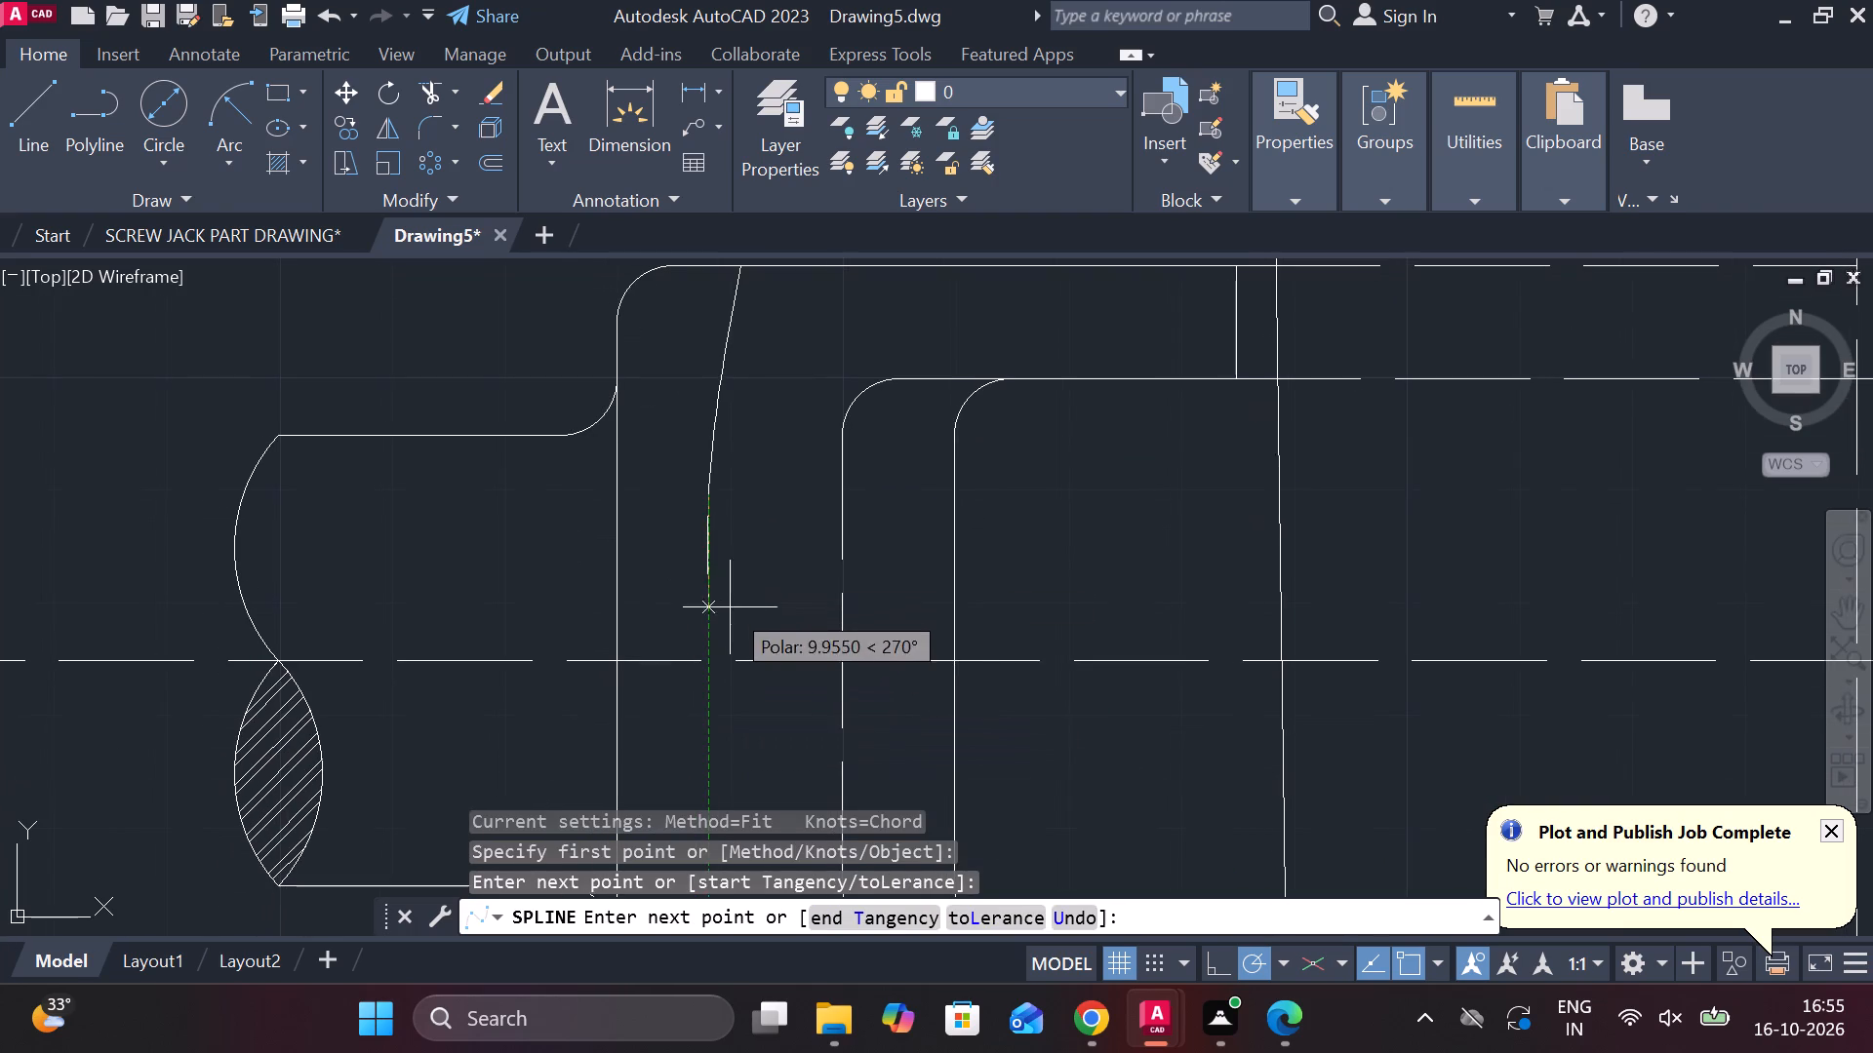
pyautogui.click(753, 623)
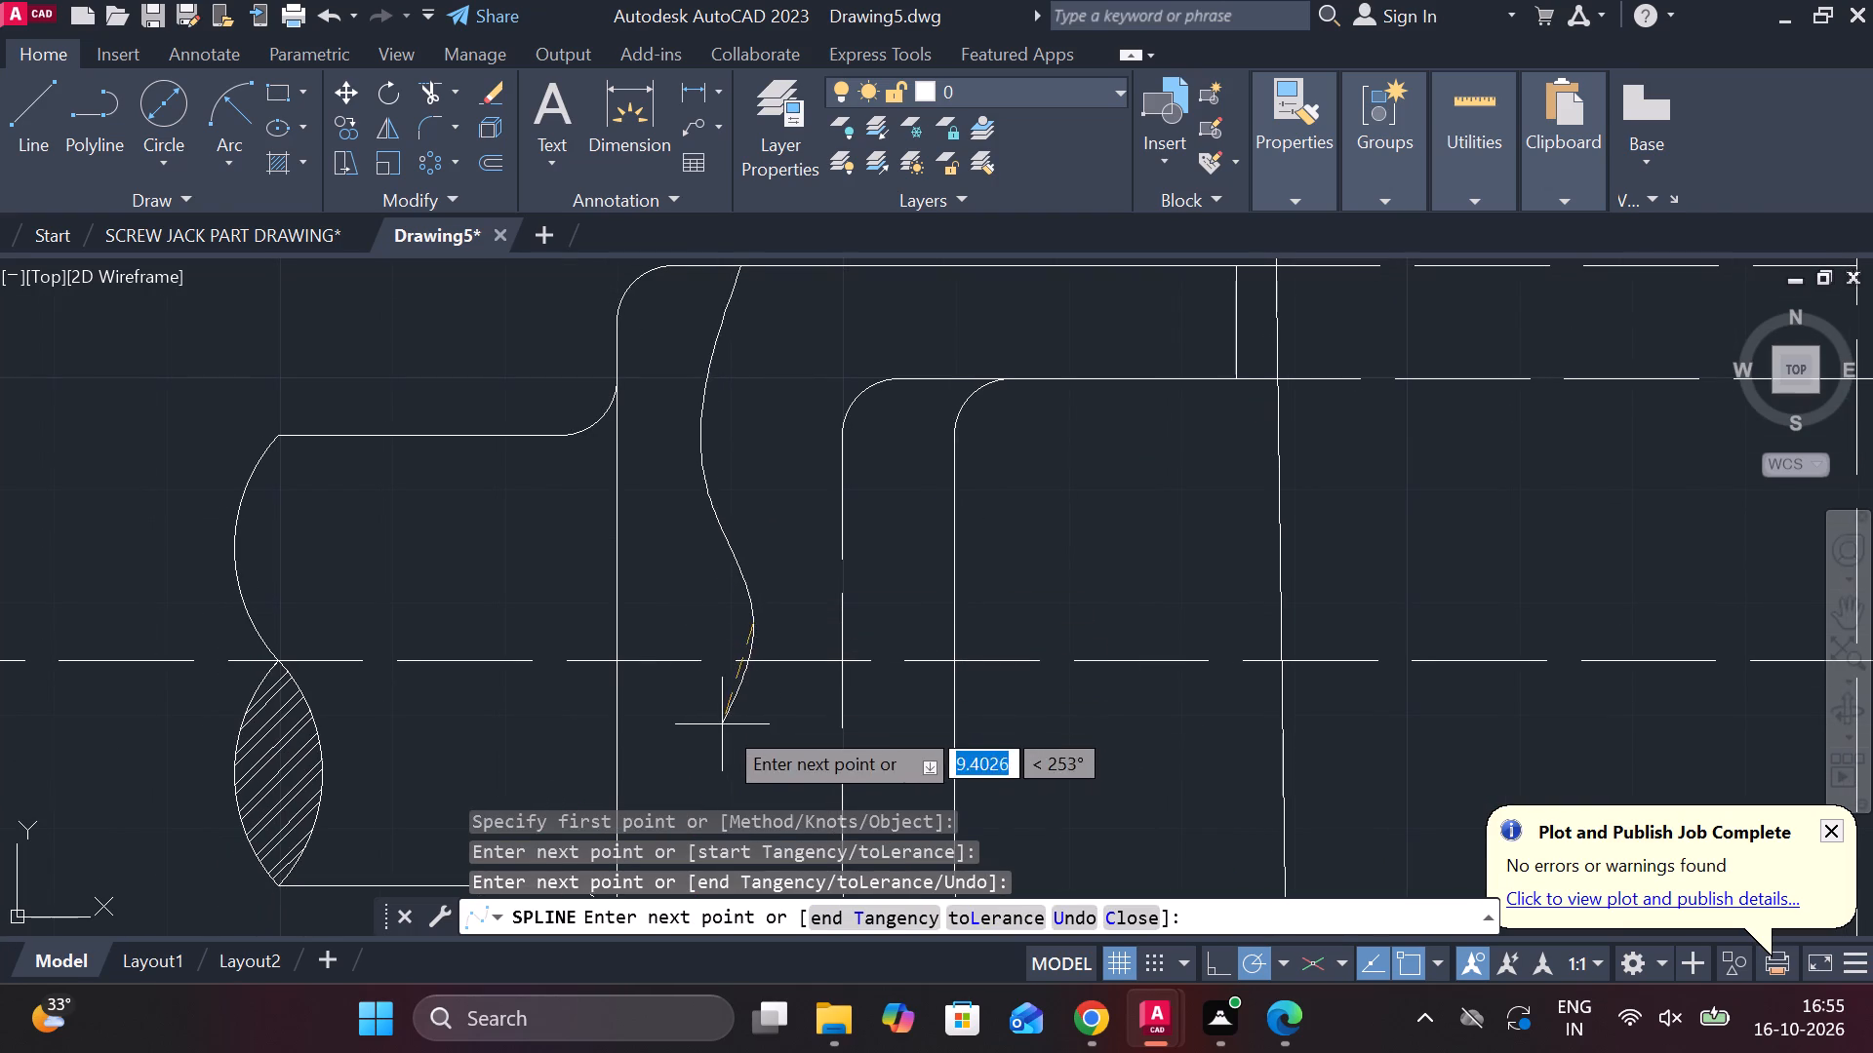
pyautogui.moveTo(722, 724); pyautogui.dragTo(739, 399, button='middle')
pyautogui.moveTo(731, 491); pyautogui.dragTo(735, 502)
pyautogui.click(766, 633)
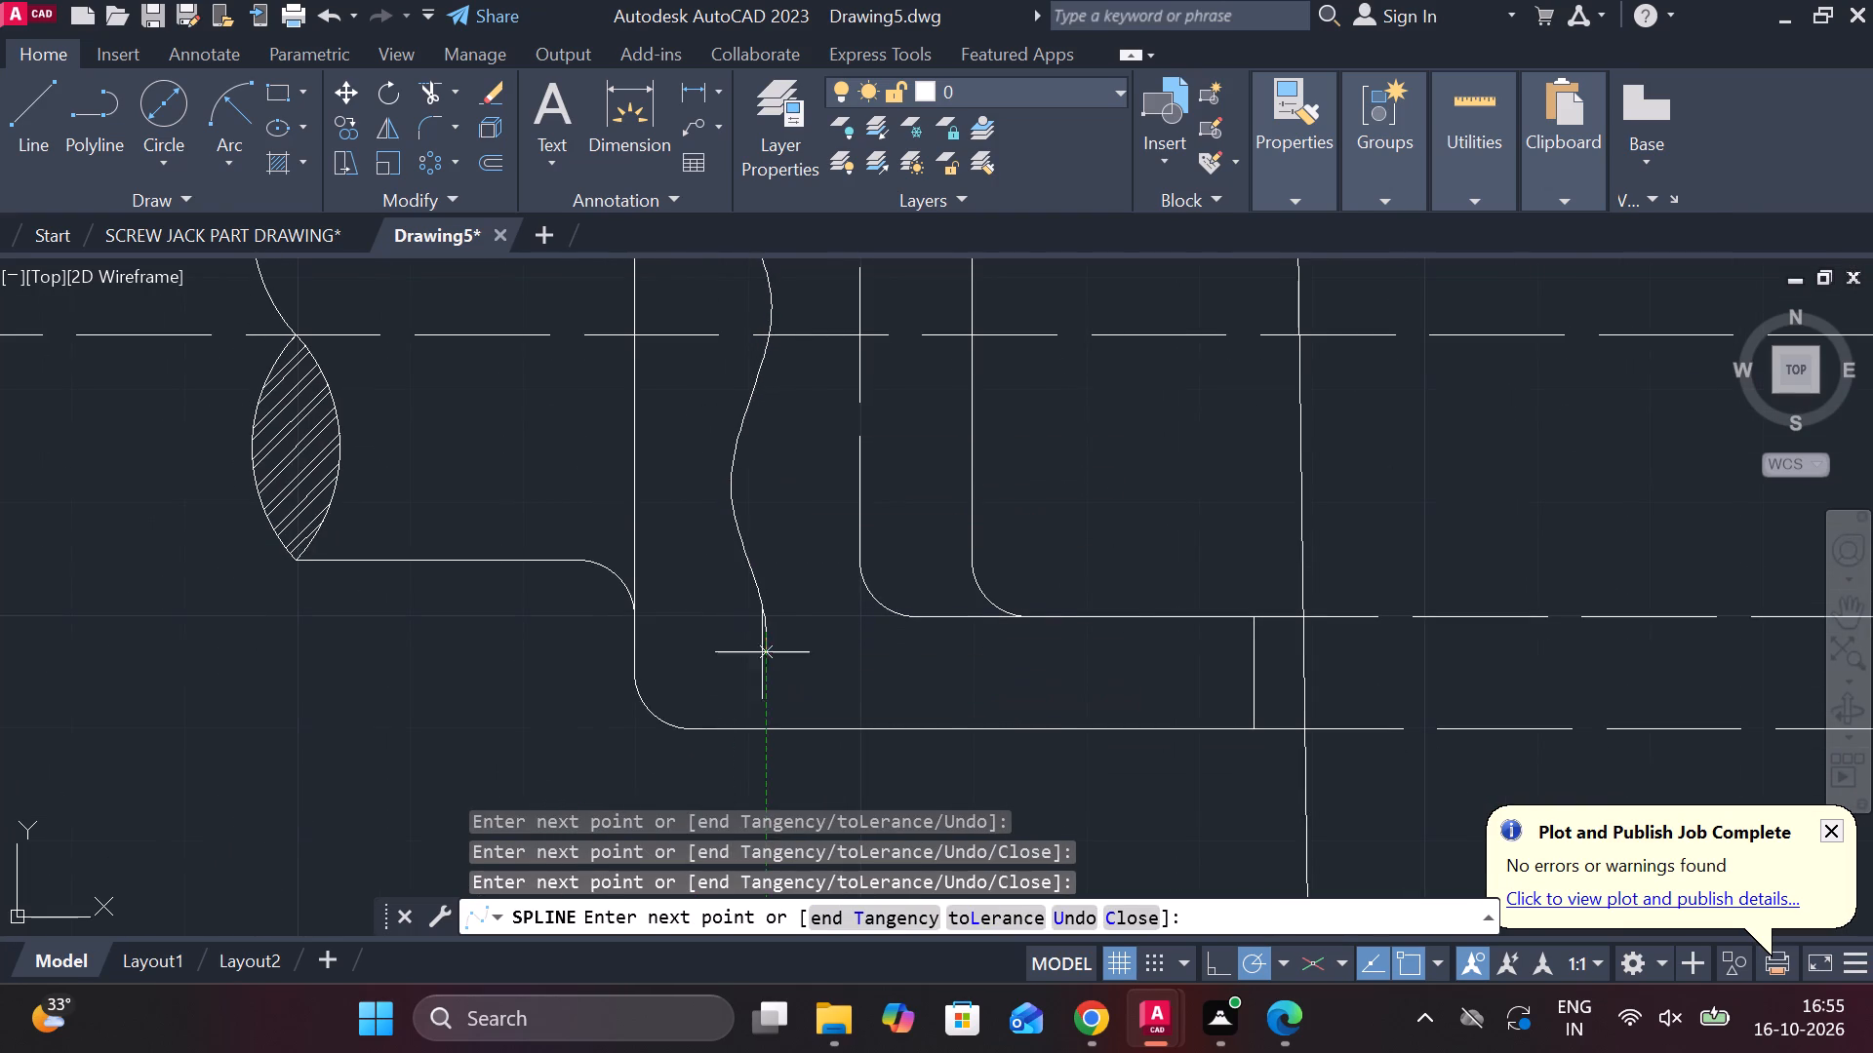
pyautogui.click(755, 717)
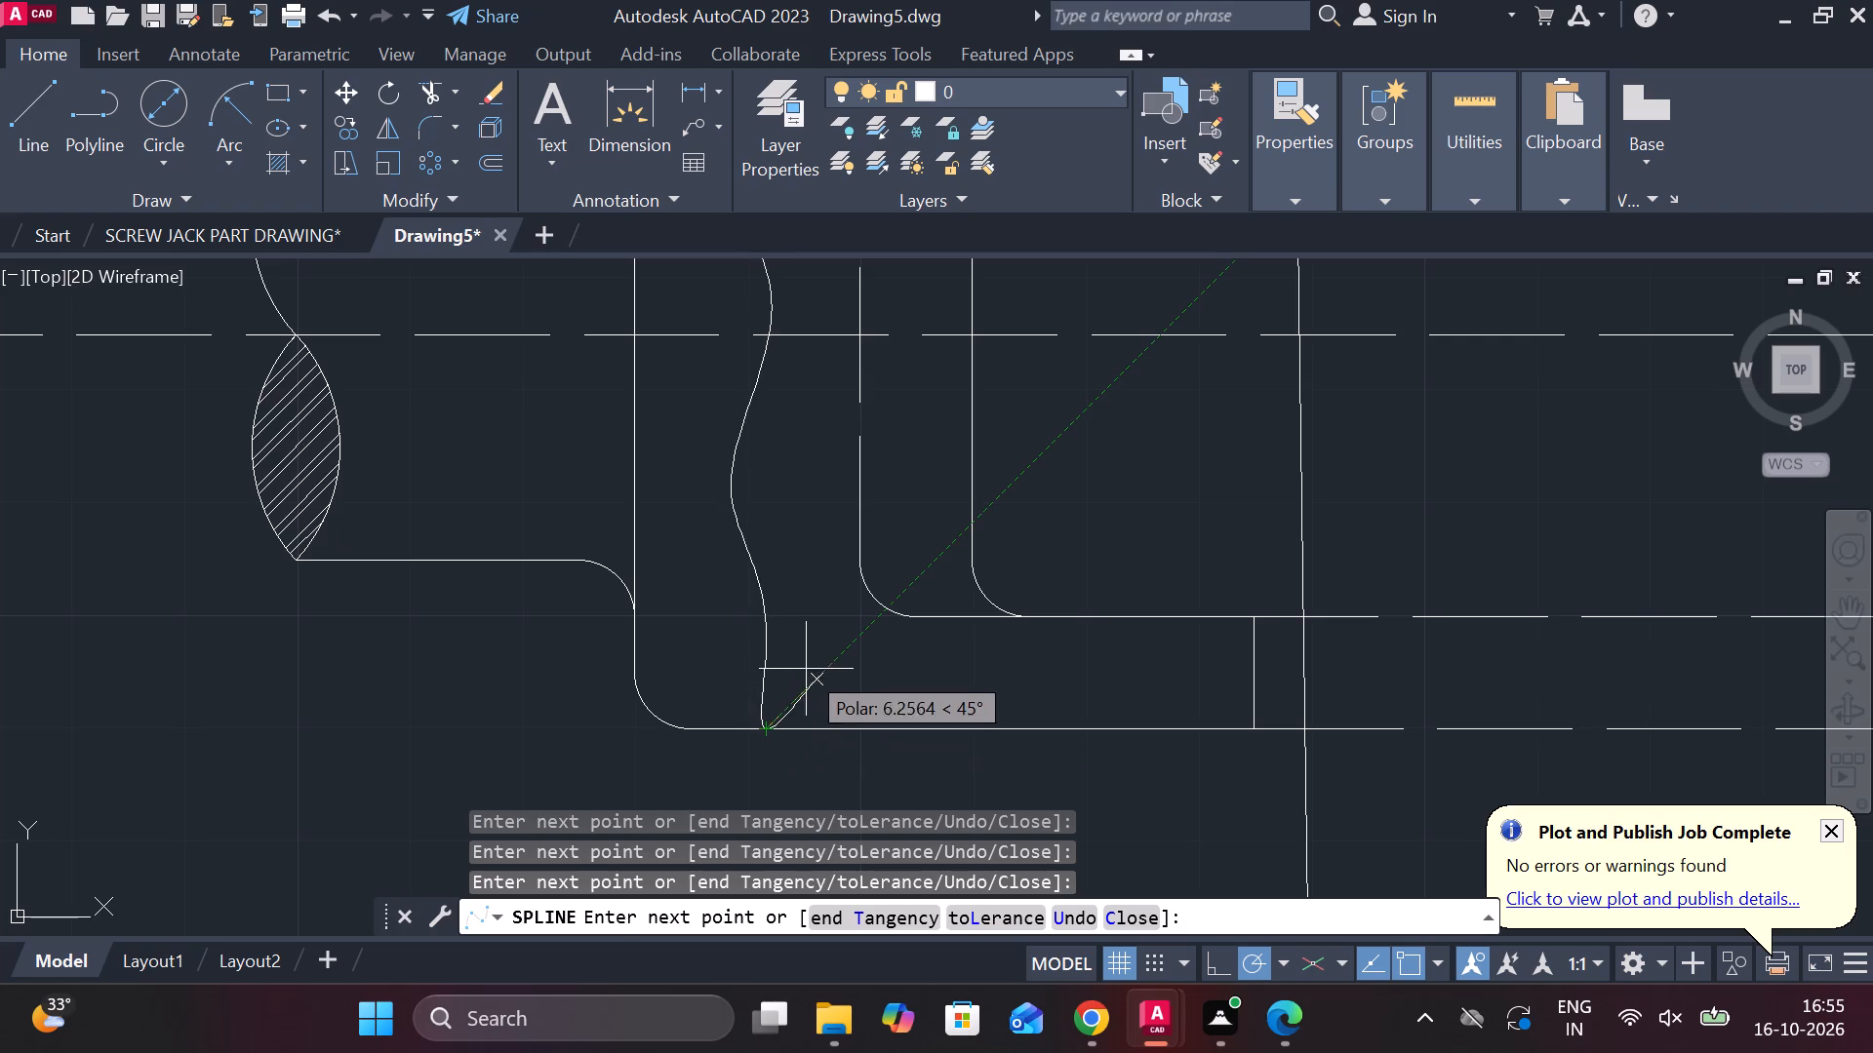
pyautogui.press('Return')
pyautogui.scroll(-1, 862, 670)
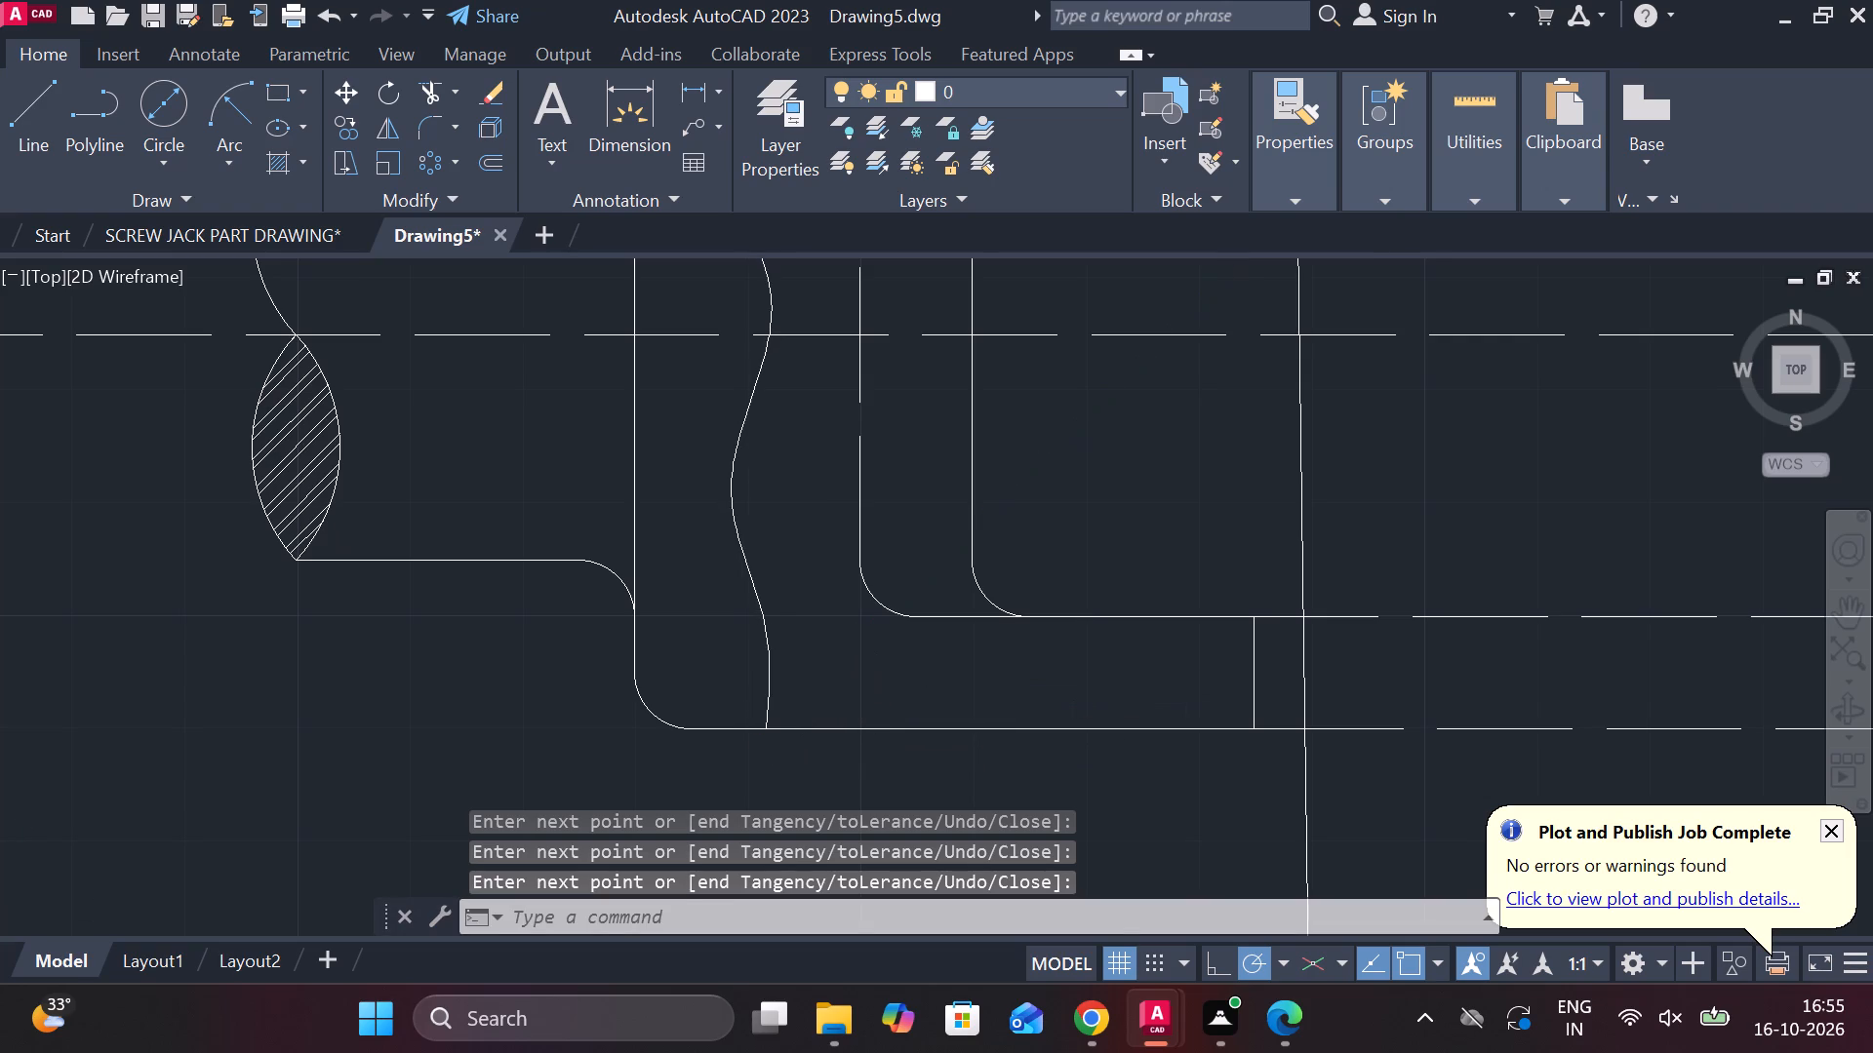
# Draw a wavy spline break line across the spigot from its upper to its lower edge, between its rounded end and the cotter.
pyautogui.moveTo(845, 671); pyautogui.dragTo(748, 722, button='middle')
pyautogui.scroll(-1, 748, 722)
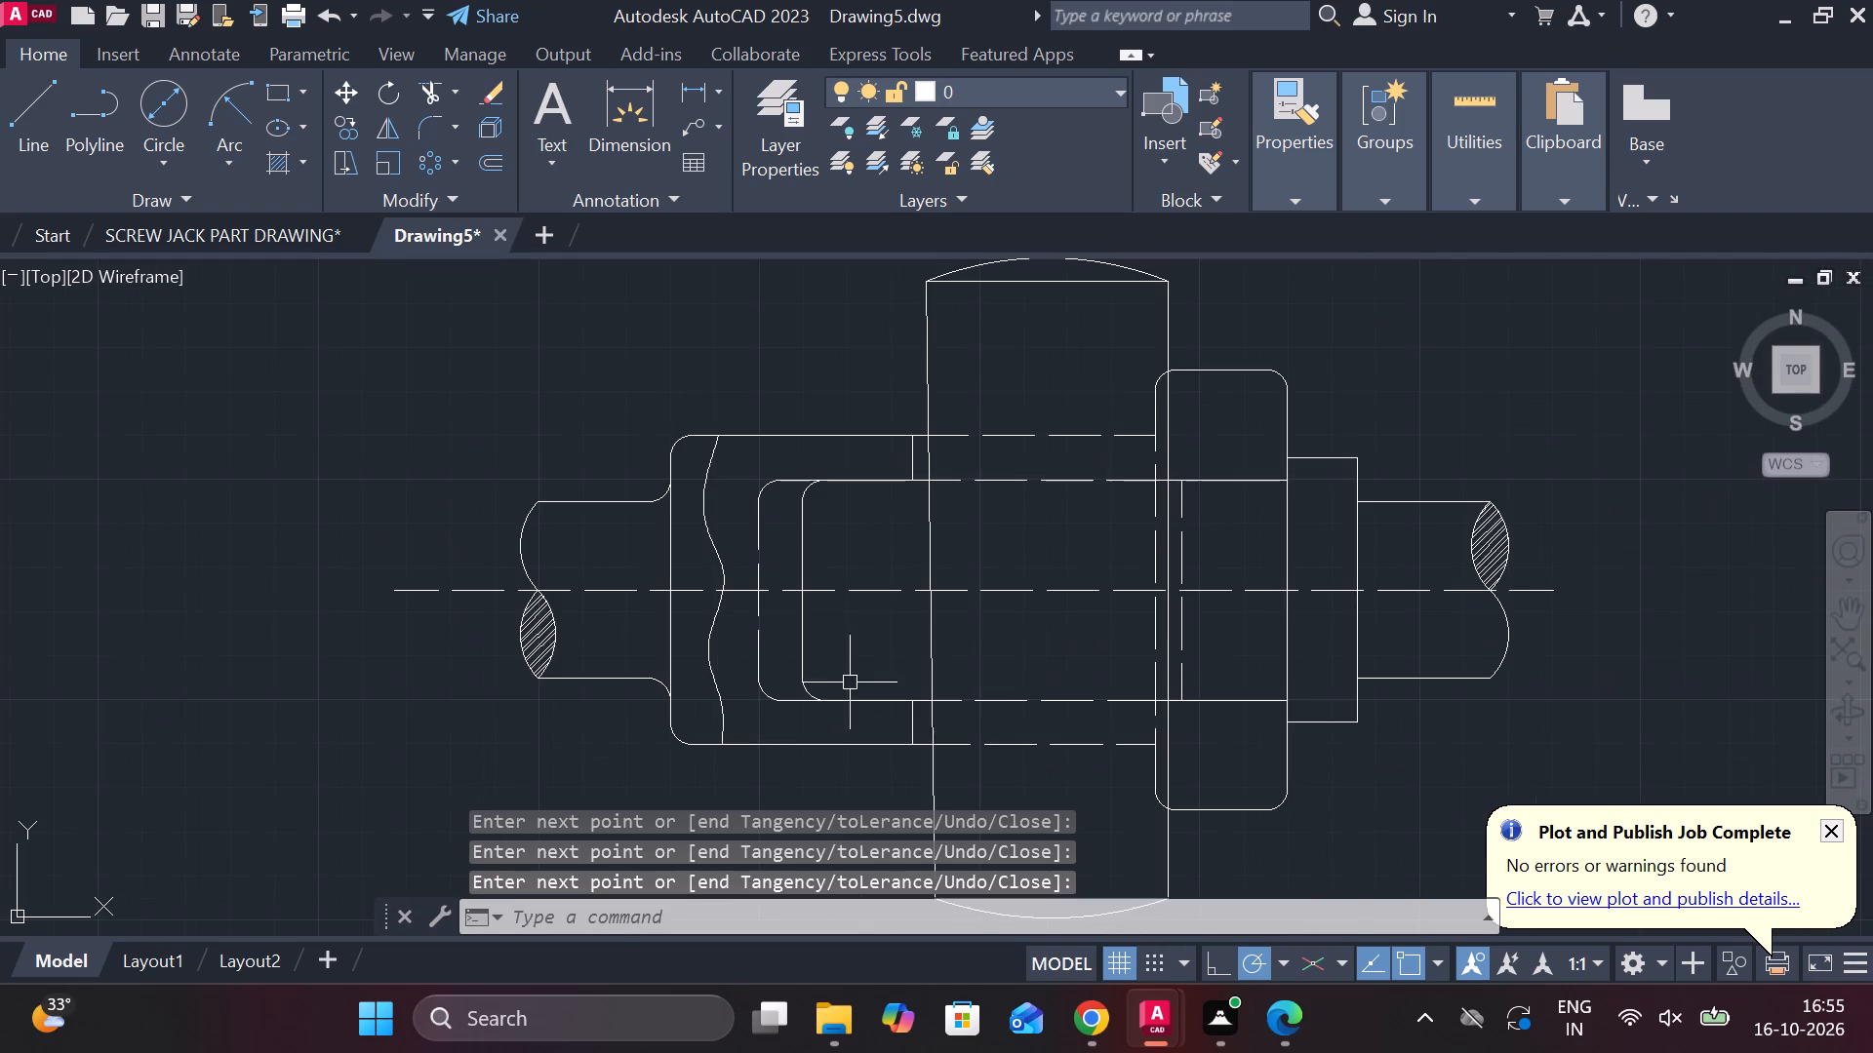
pyautogui.scroll(1, 852, 674)
pyautogui.moveTo(857, 654); pyautogui.dragTo(791, 641, button='middle')
pyautogui.press('space')
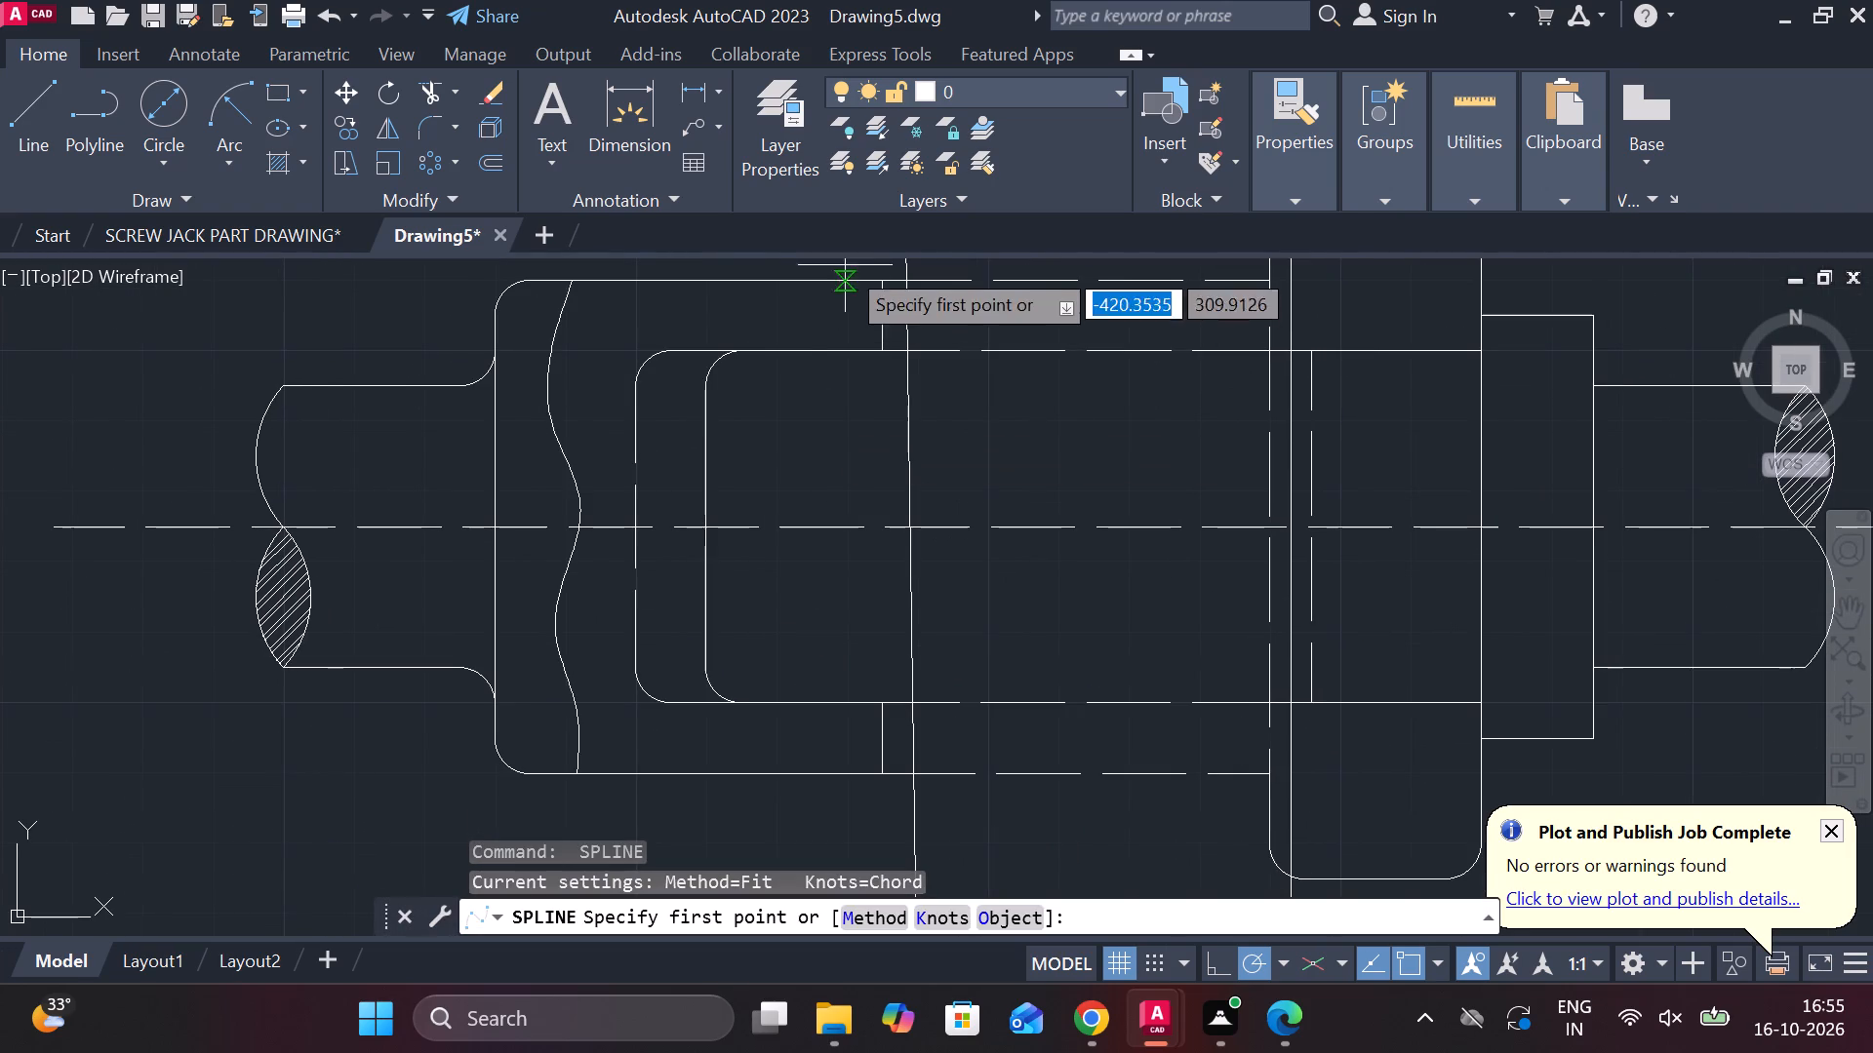
pyautogui.click(837, 360)
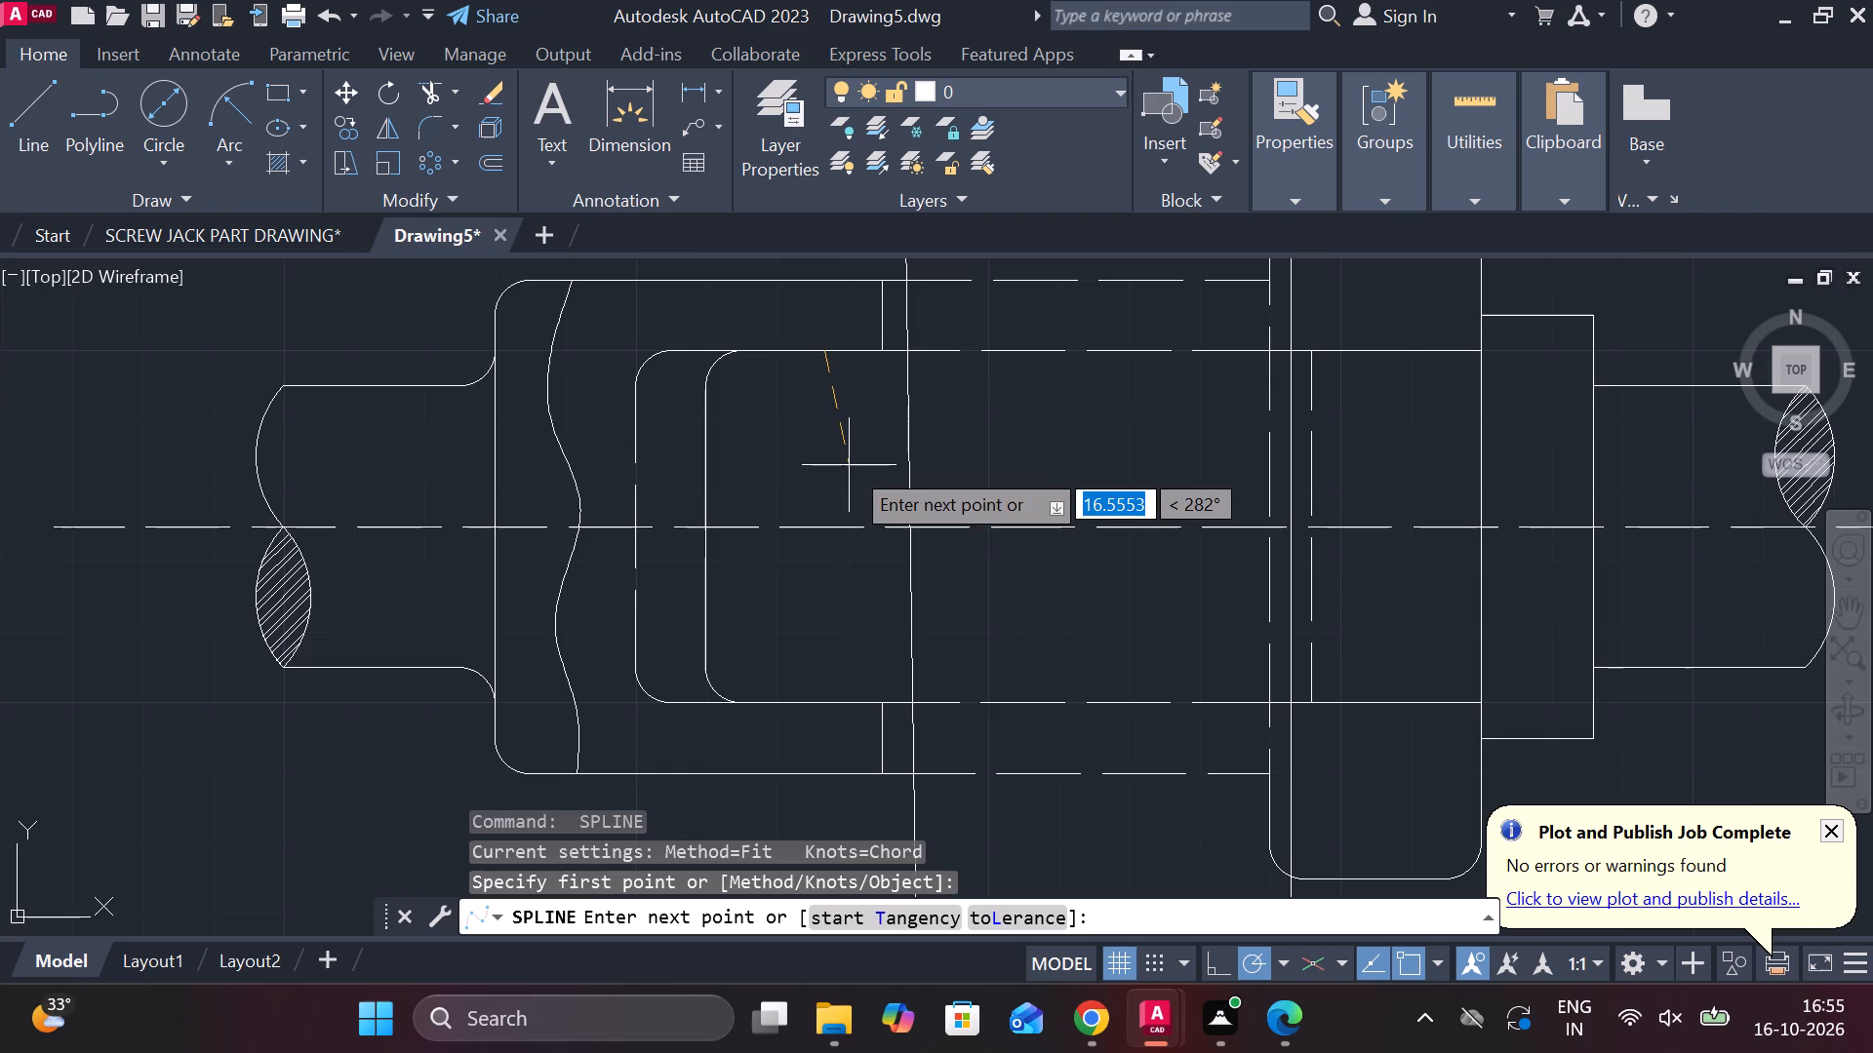
pyautogui.click(849, 465)
pyautogui.click(821, 489)
pyautogui.click(855, 577)
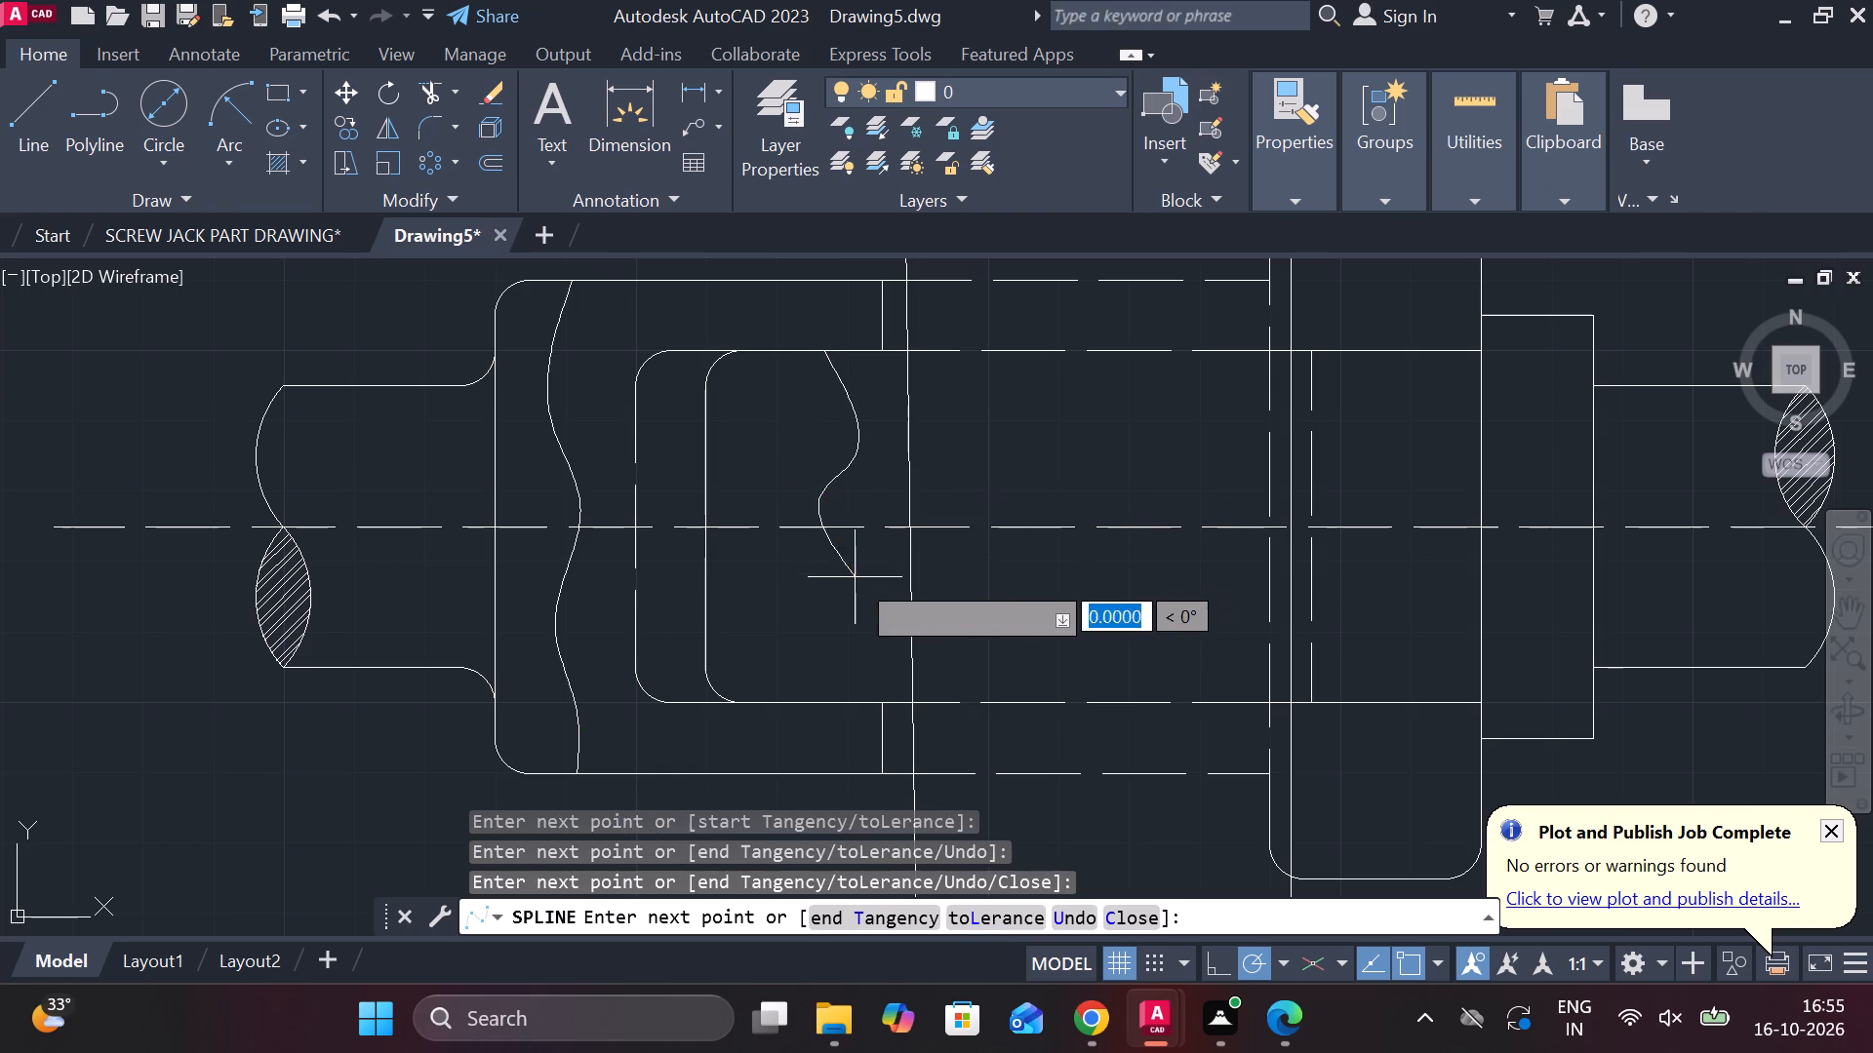
pyautogui.click(855, 628)
pyautogui.click(831, 643)
pyautogui.click(822, 689)
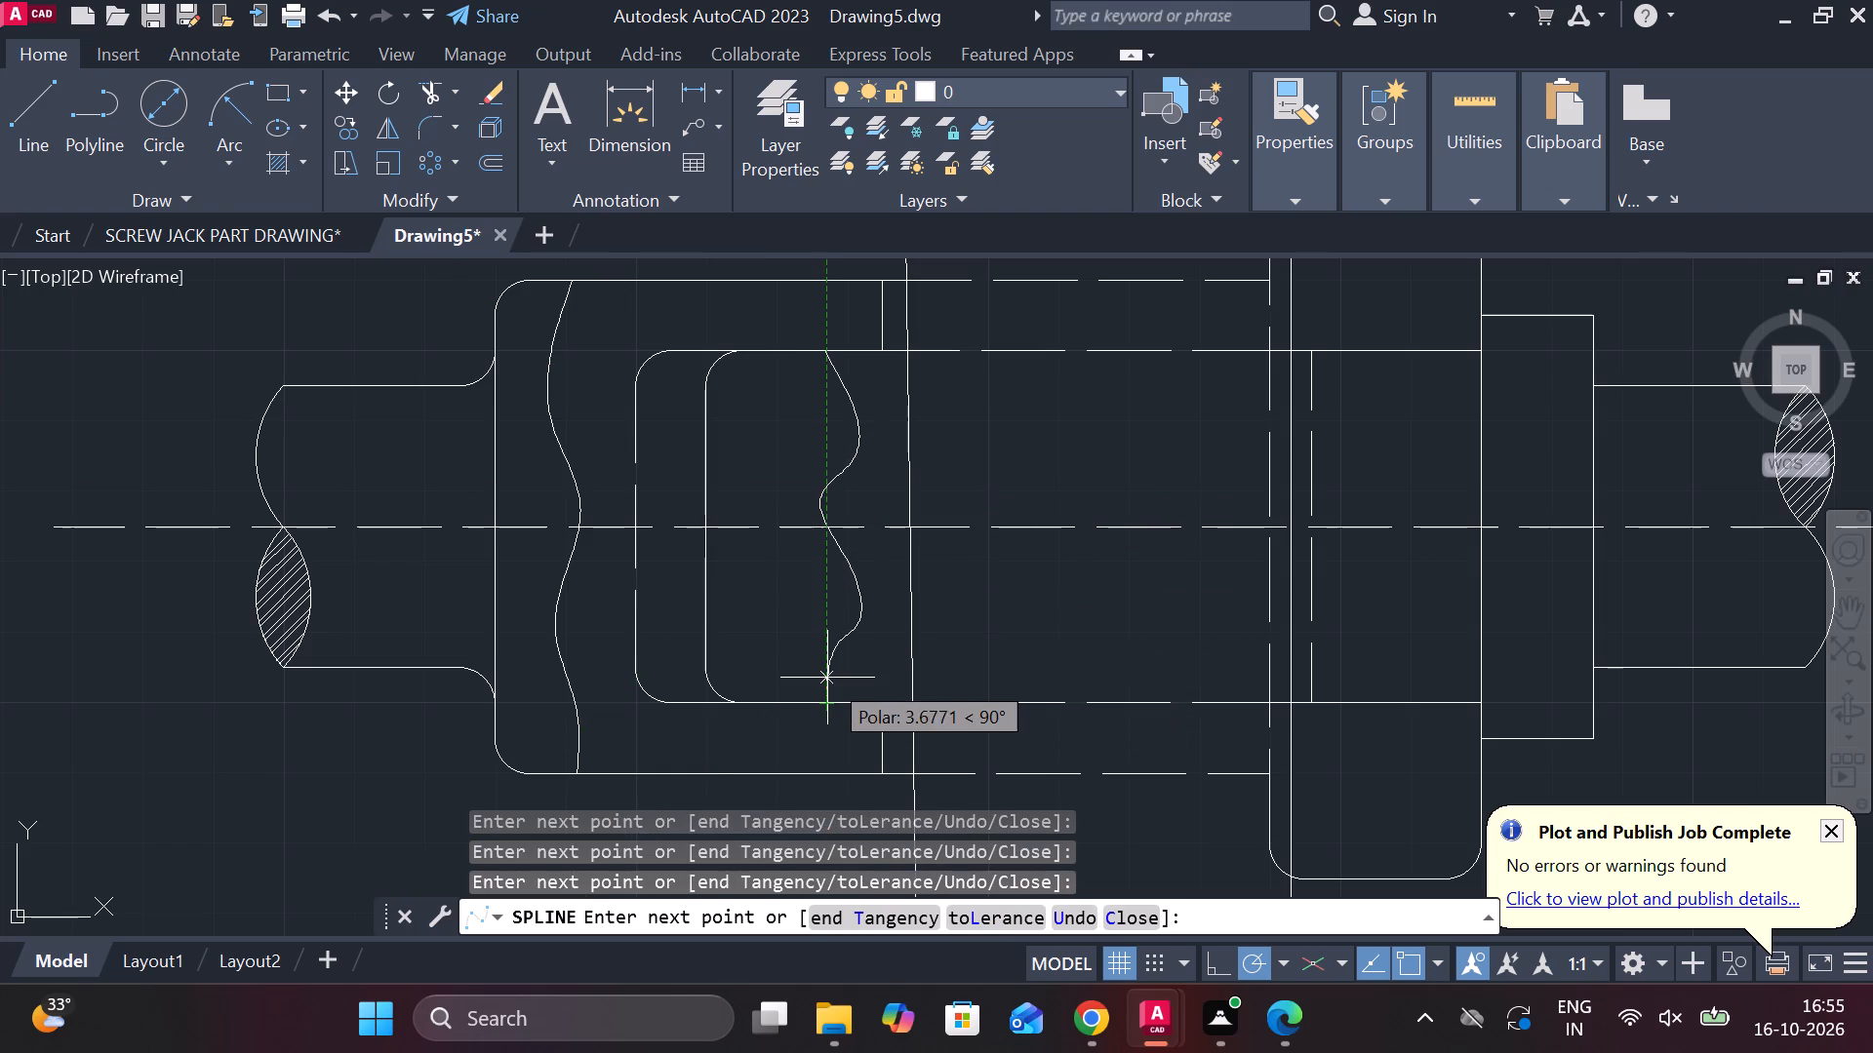
pyautogui.press('Return')
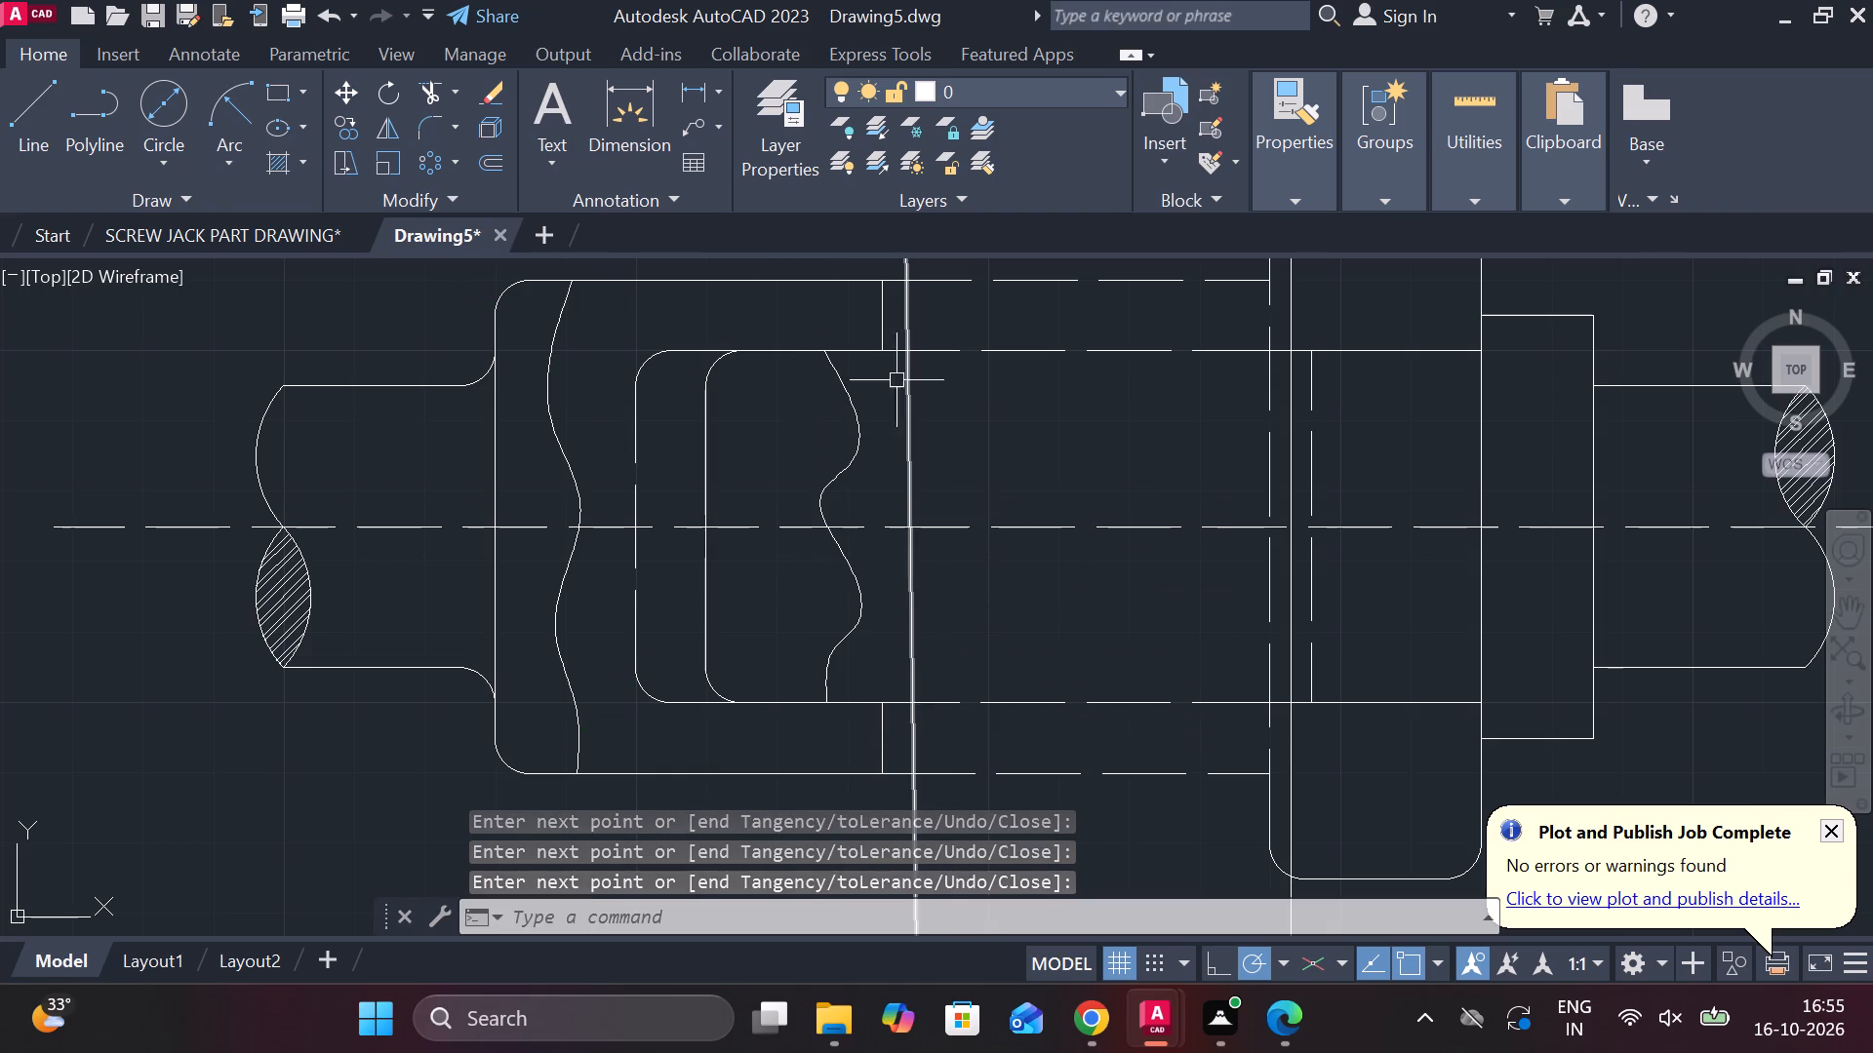
# Hatch the socket wall above and below the centreline, between the wavy break line and the bore, at angle 0 and scale 0.2.
pyautogui.click(278, 159)
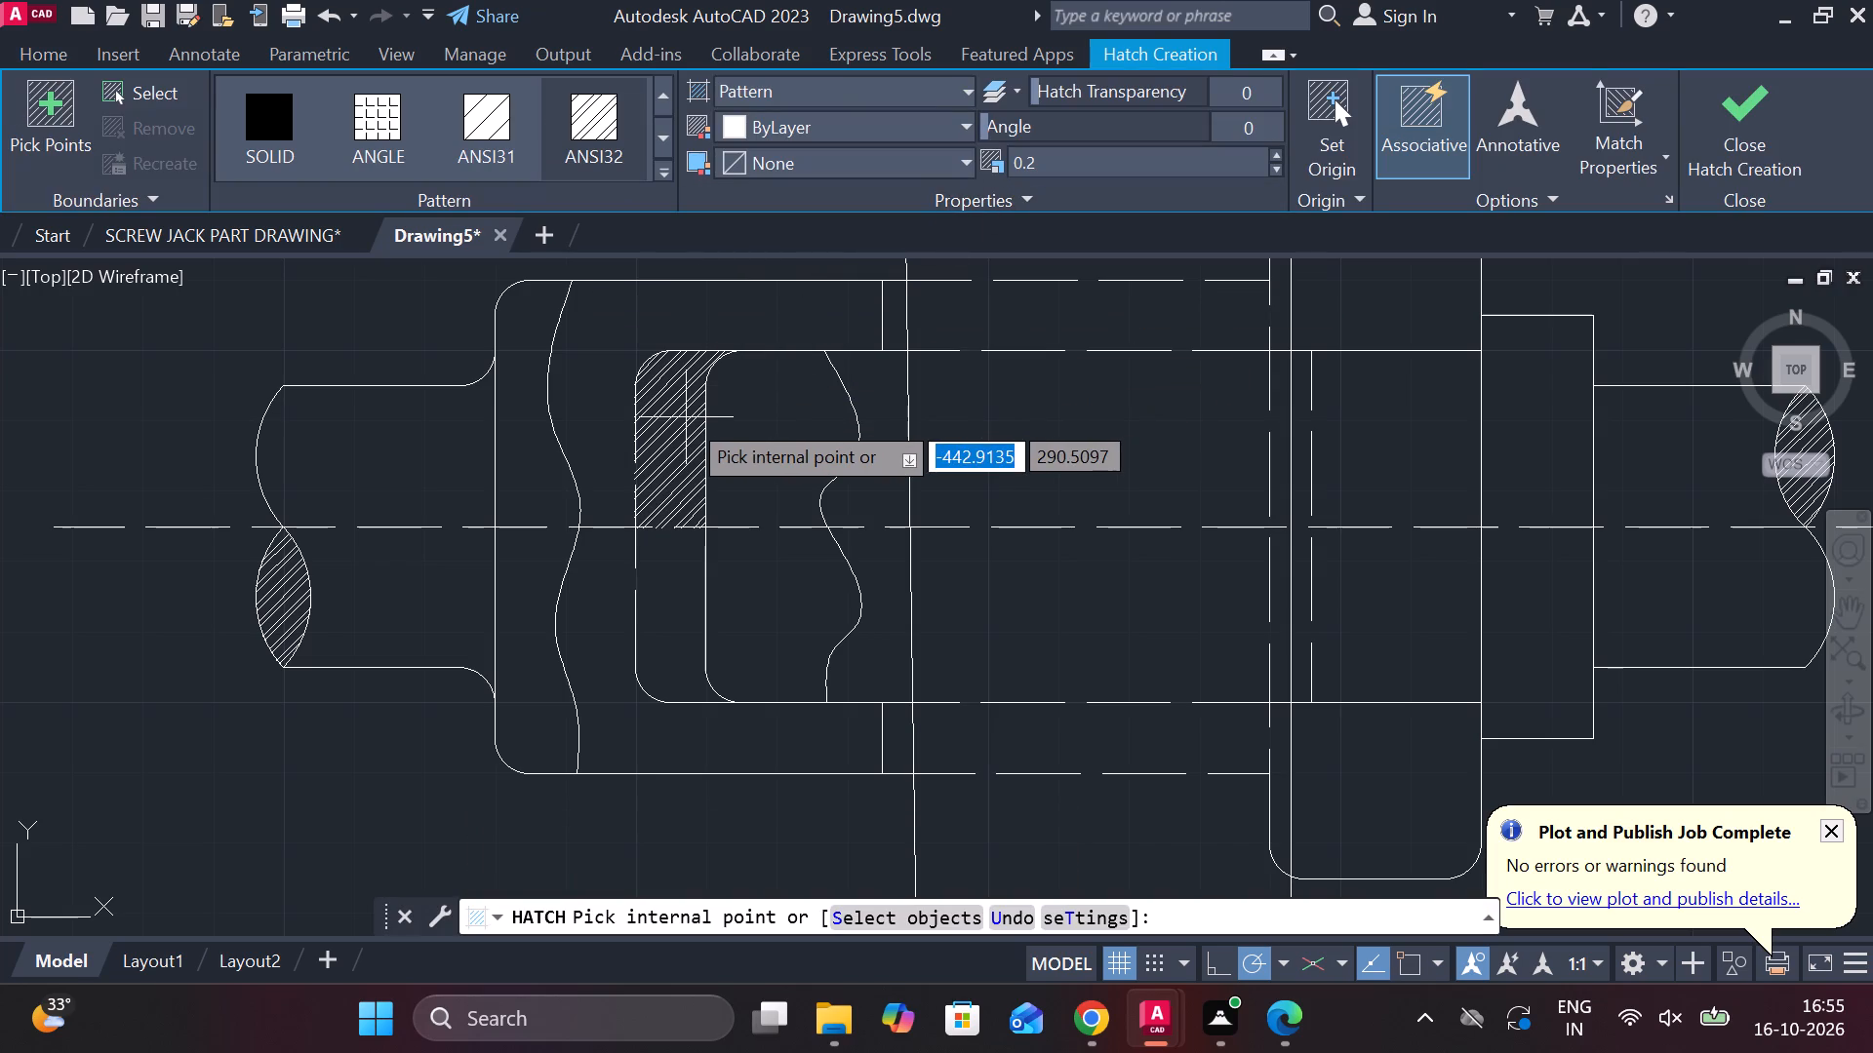
pyautogui.click(607, 384)
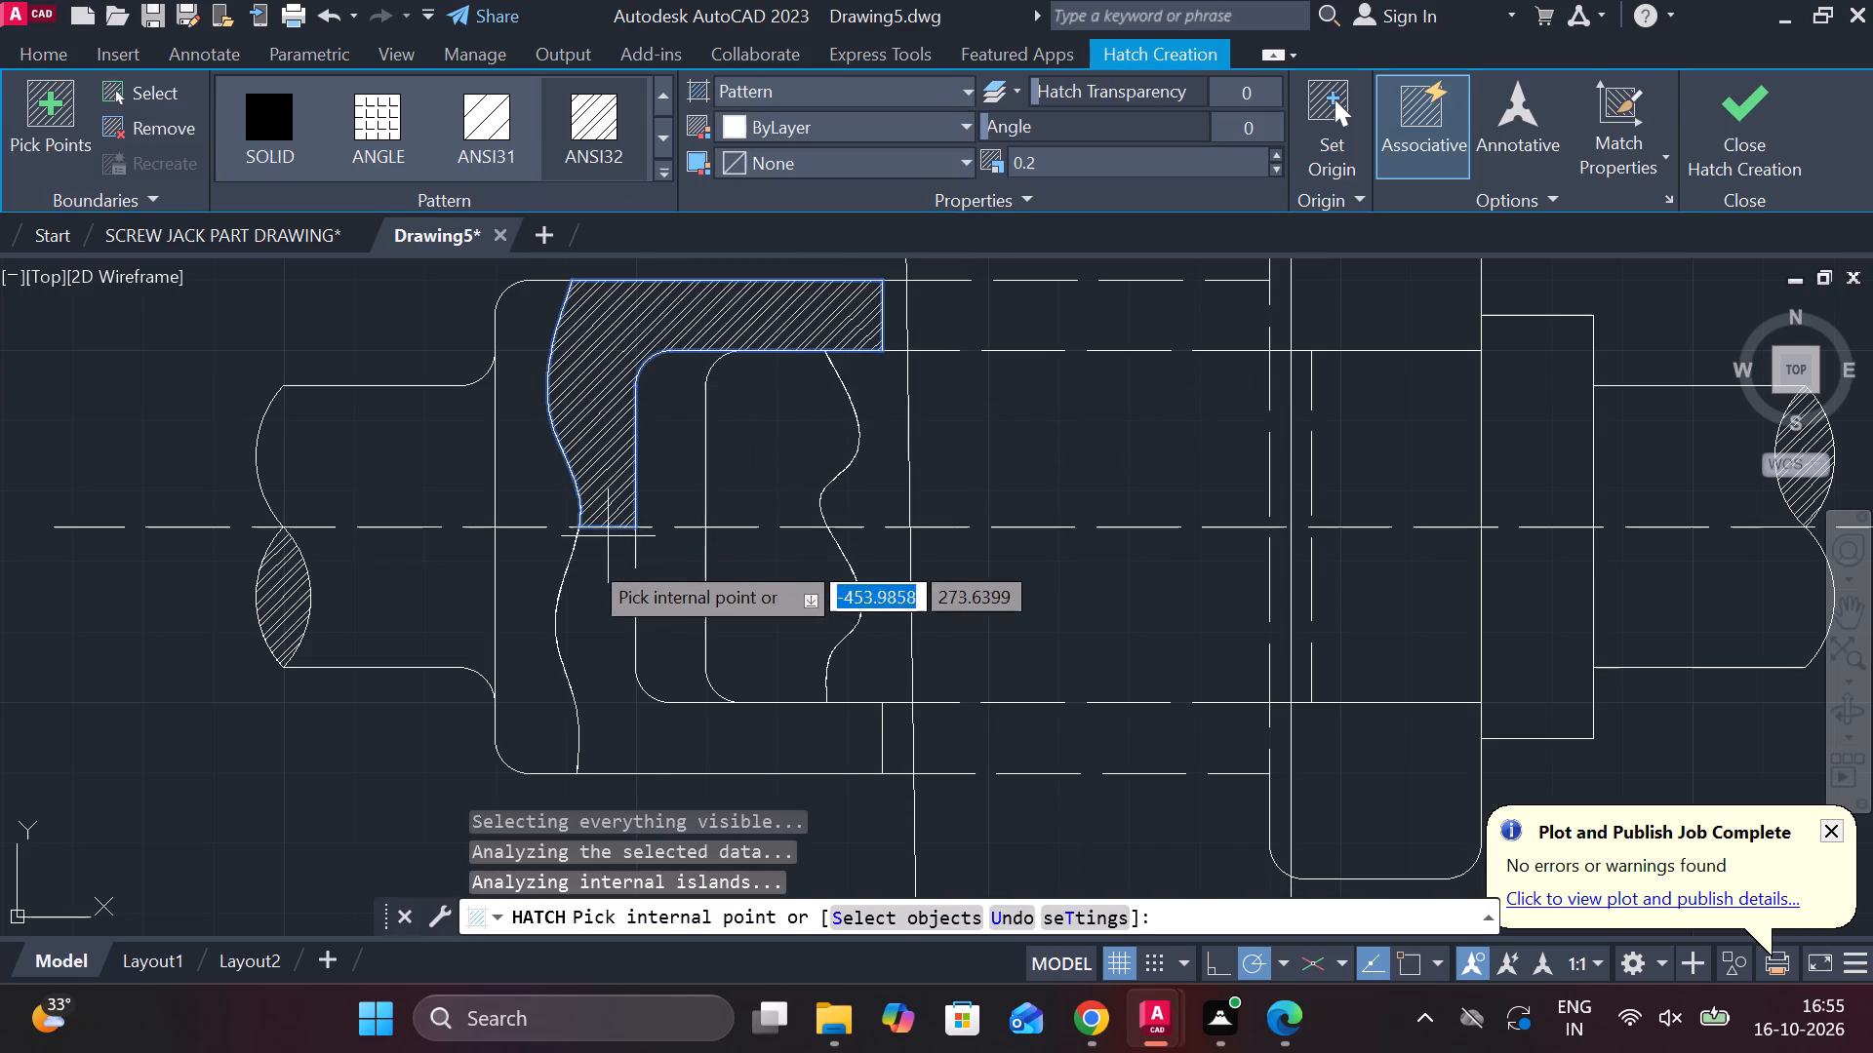
pyautogui.click(580, 609)
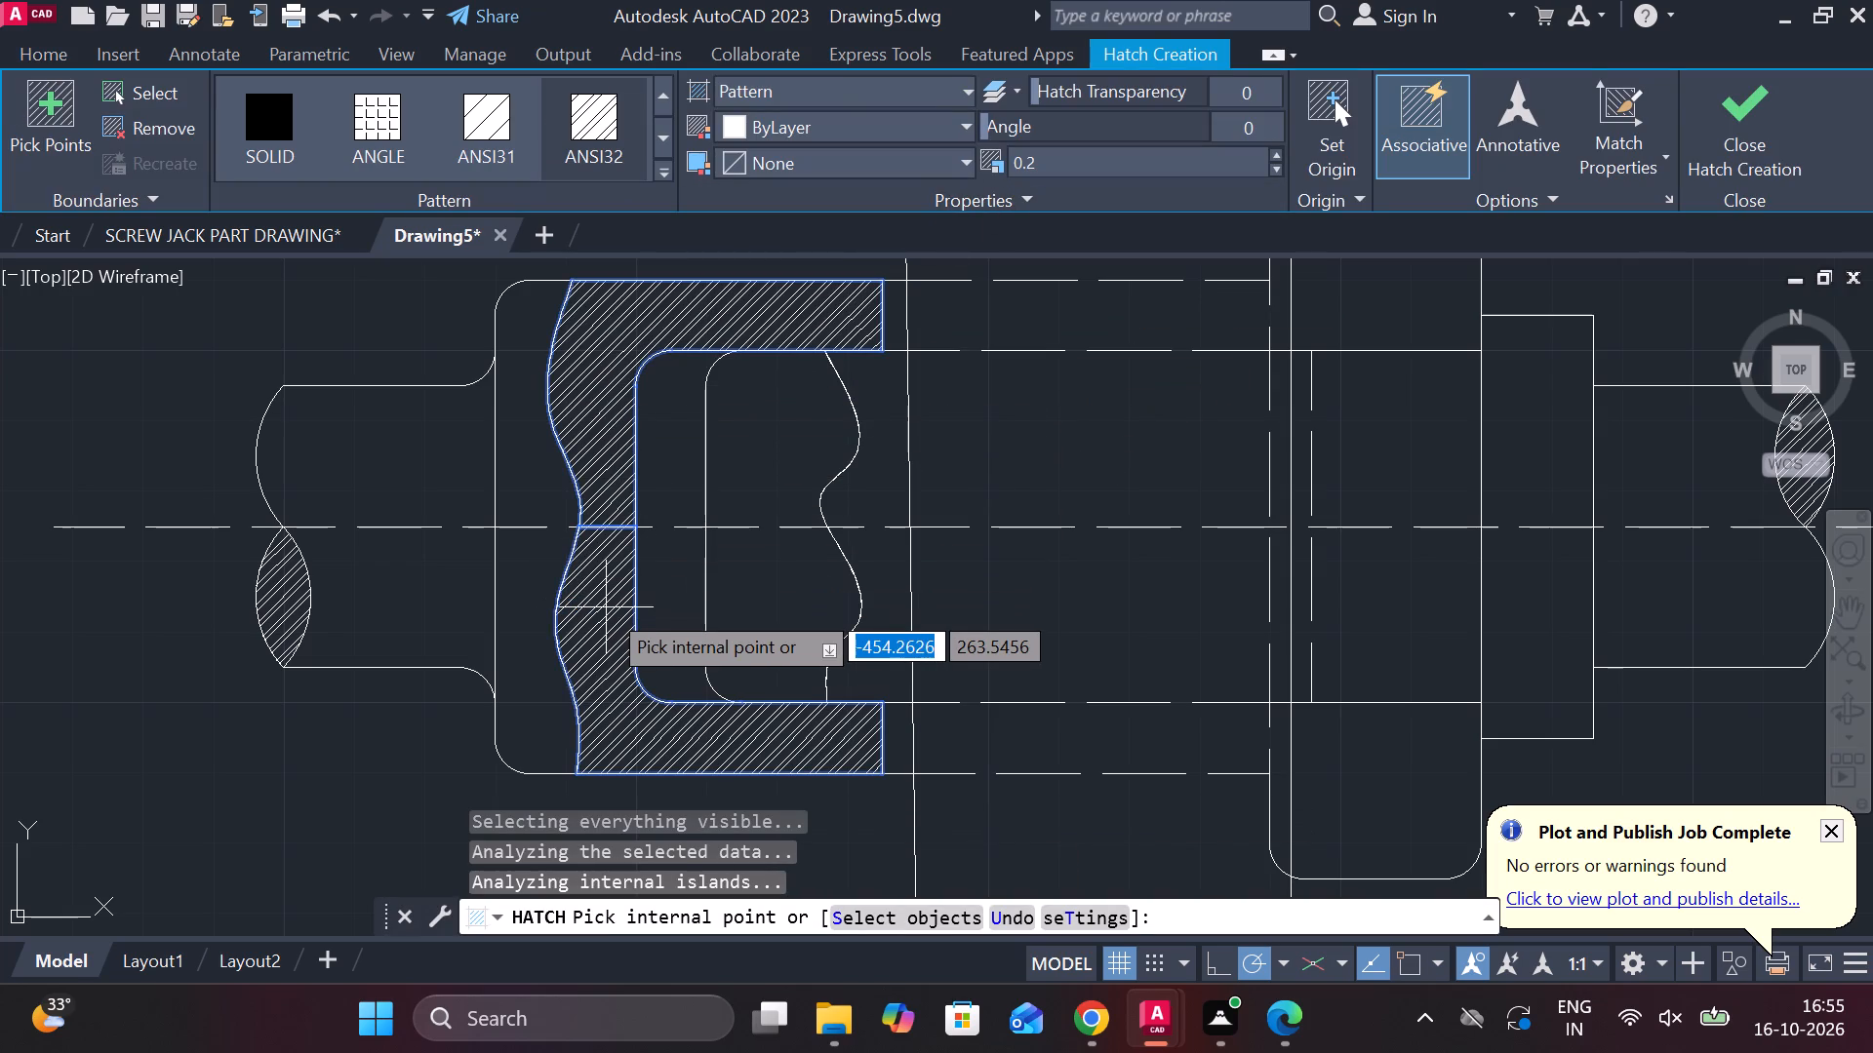
pyautogui.click(1759, 136)
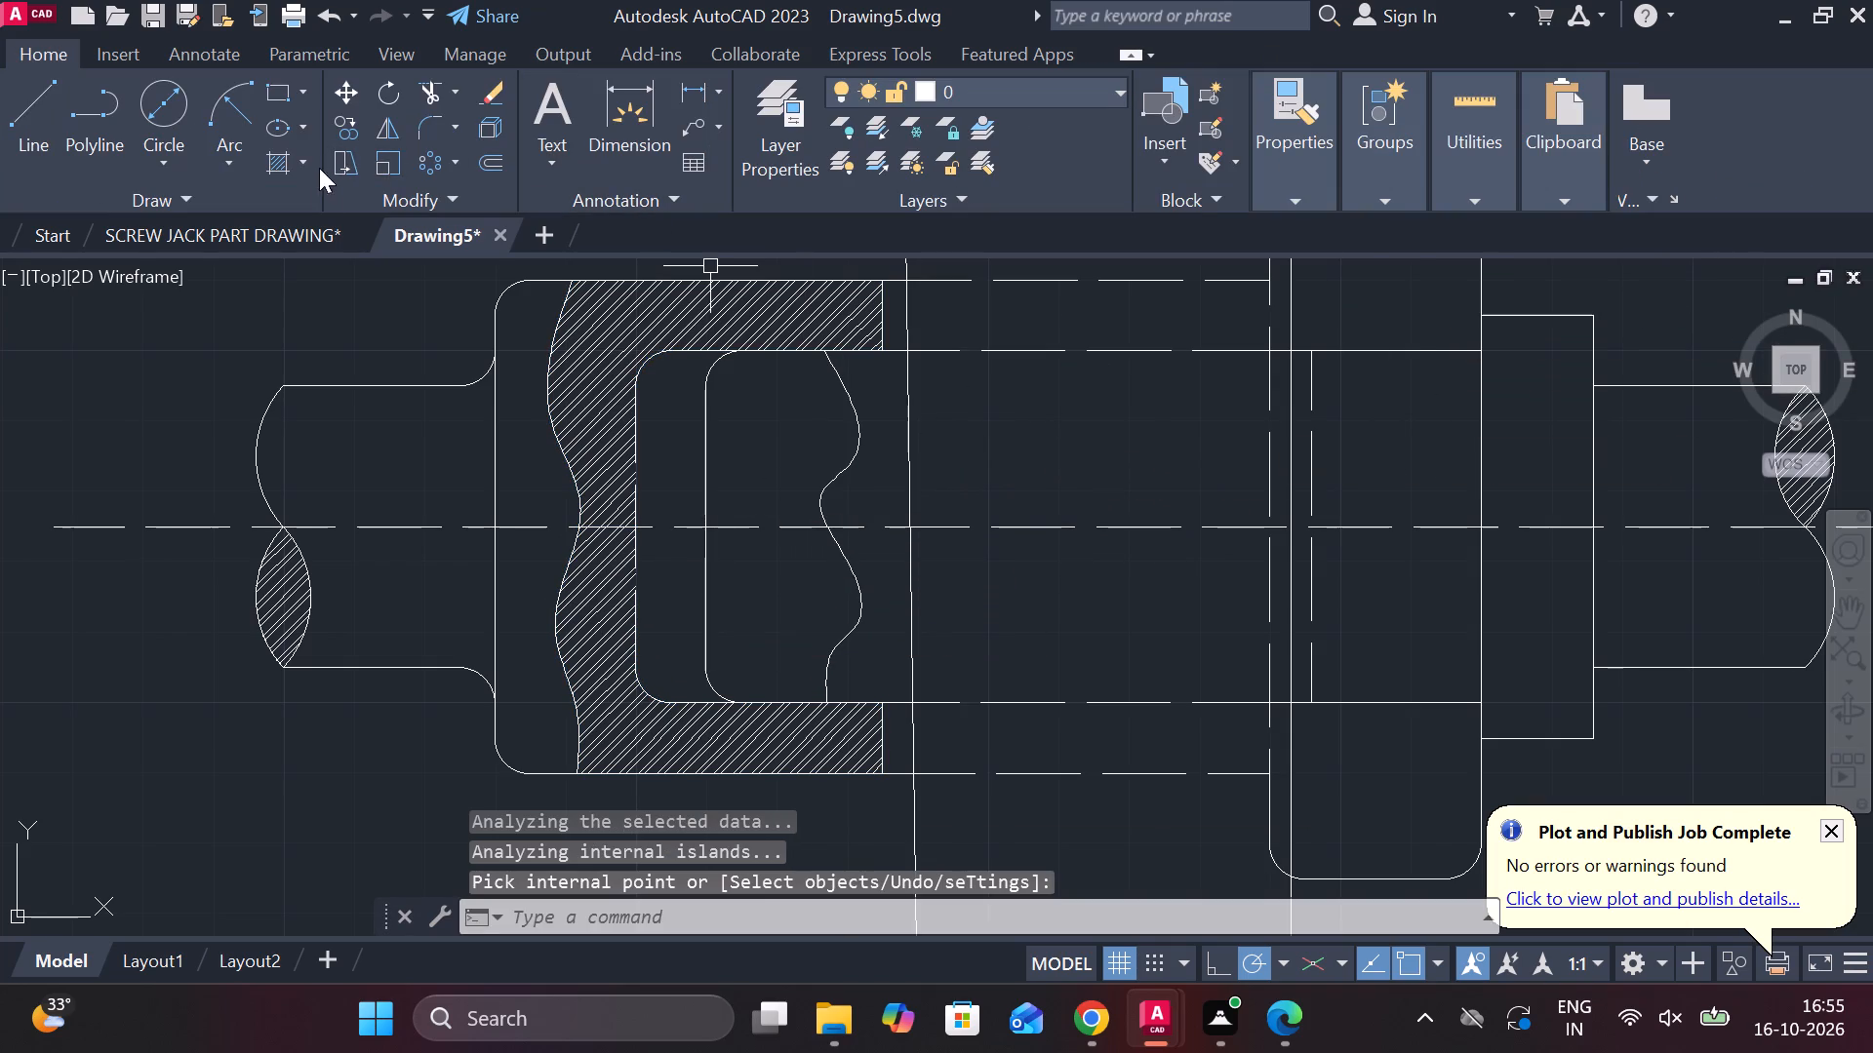
# Hatch both halves of the spigot section between its wavy break line and the cotter at angle 89 and scale 0.2.
pyautogui.click(291, 158)
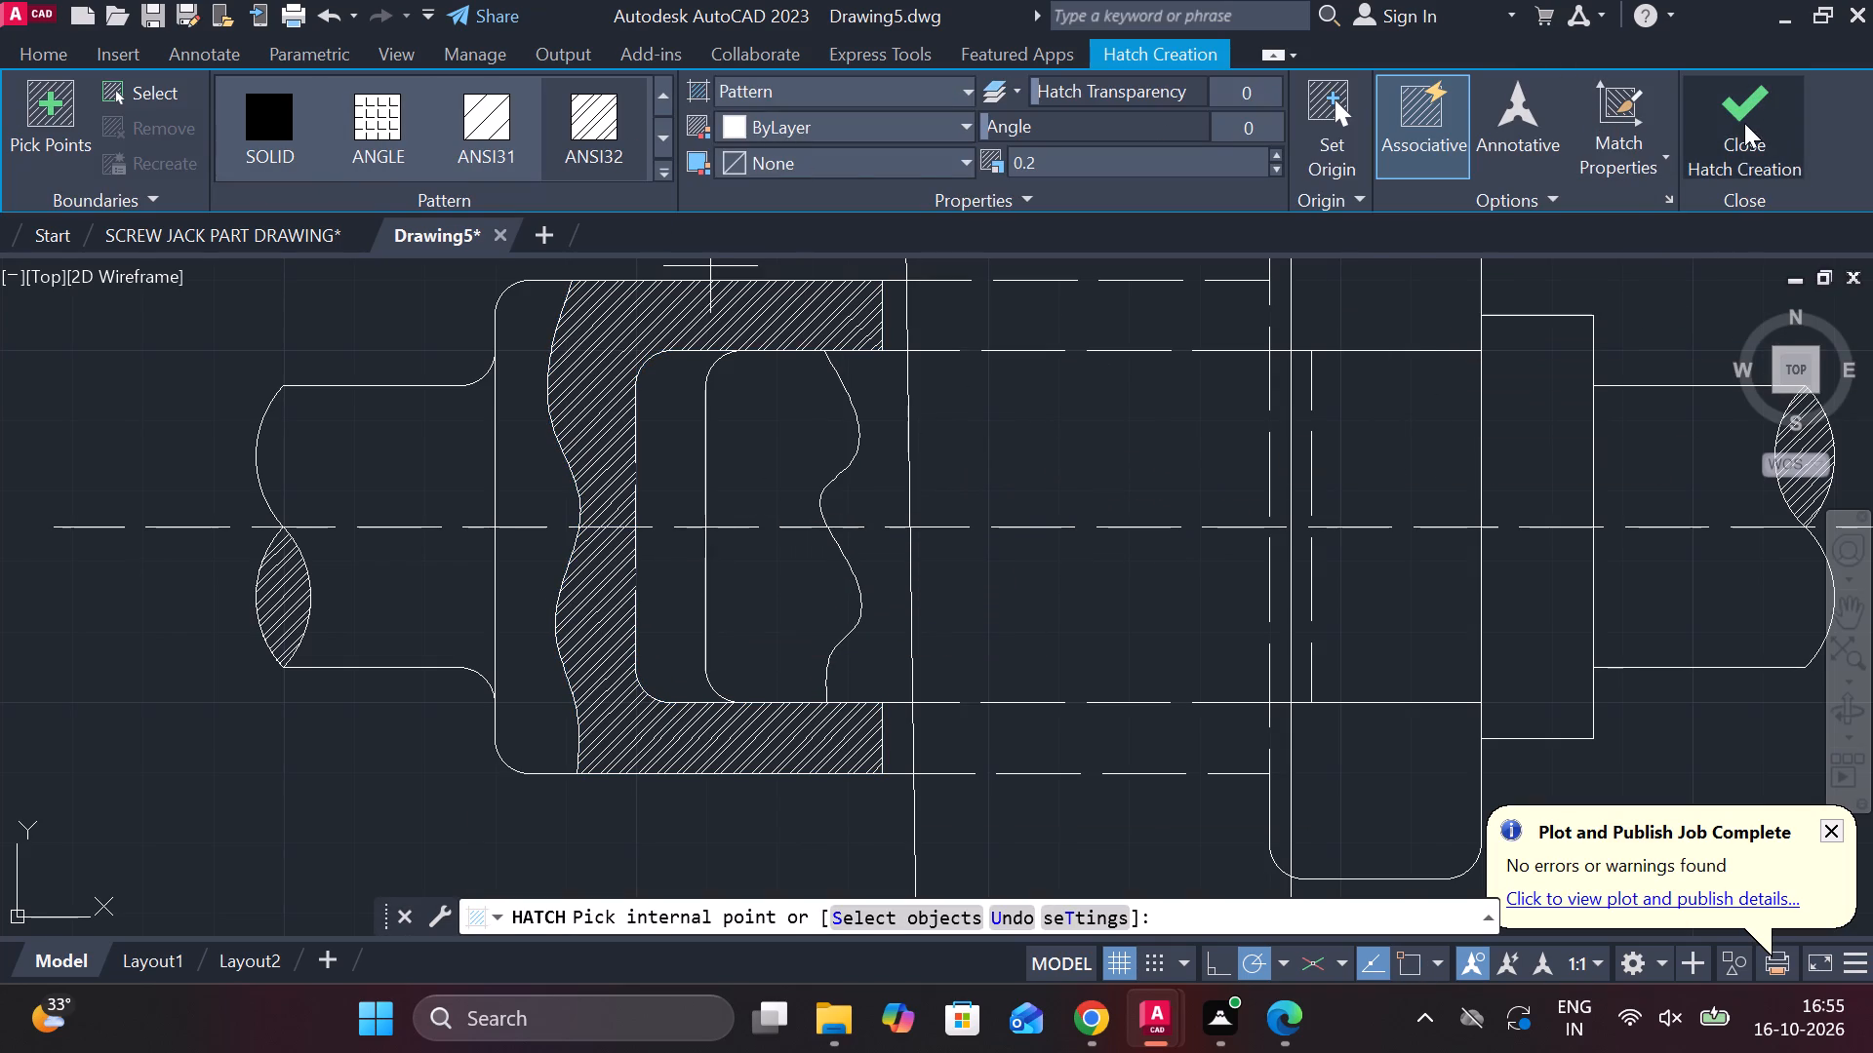
pyautogui.click(889, 472)
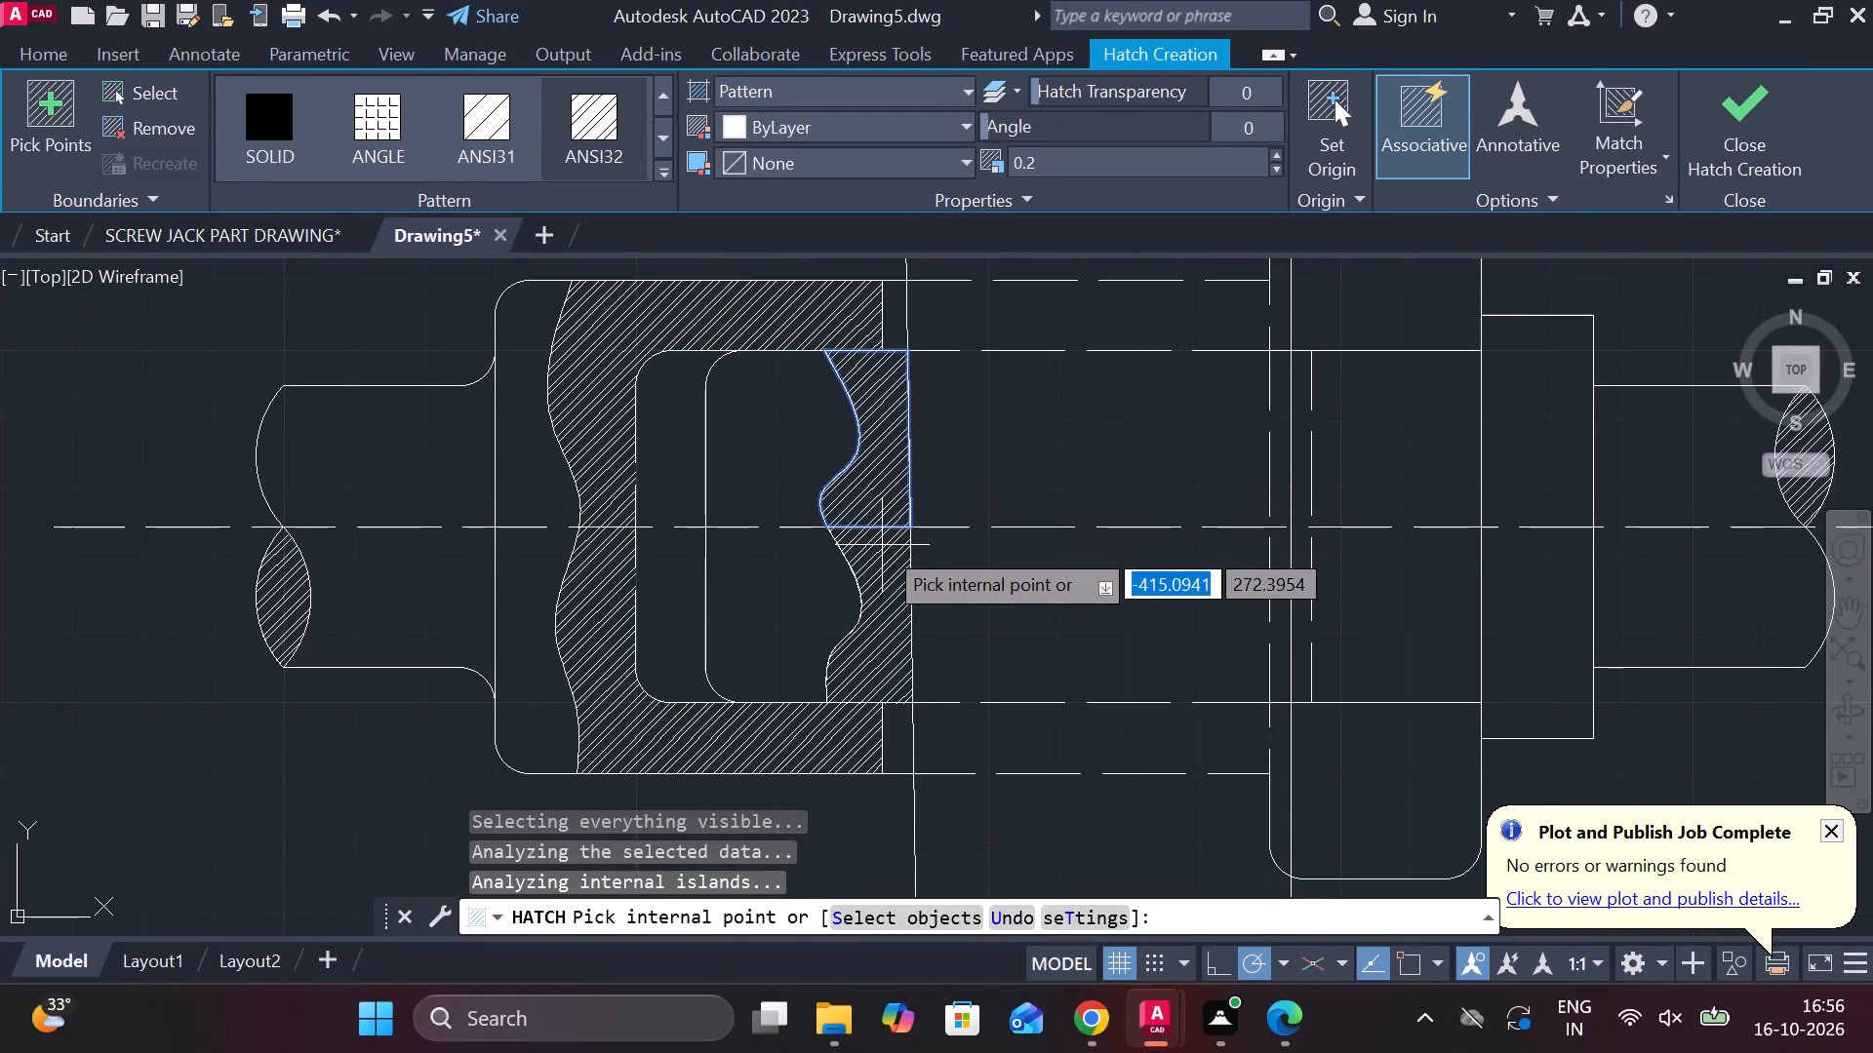
pyautogui.click(882, 545)
pyautogui.moveTo(1083, 136); pyautogui.dragTo(1251, 174)
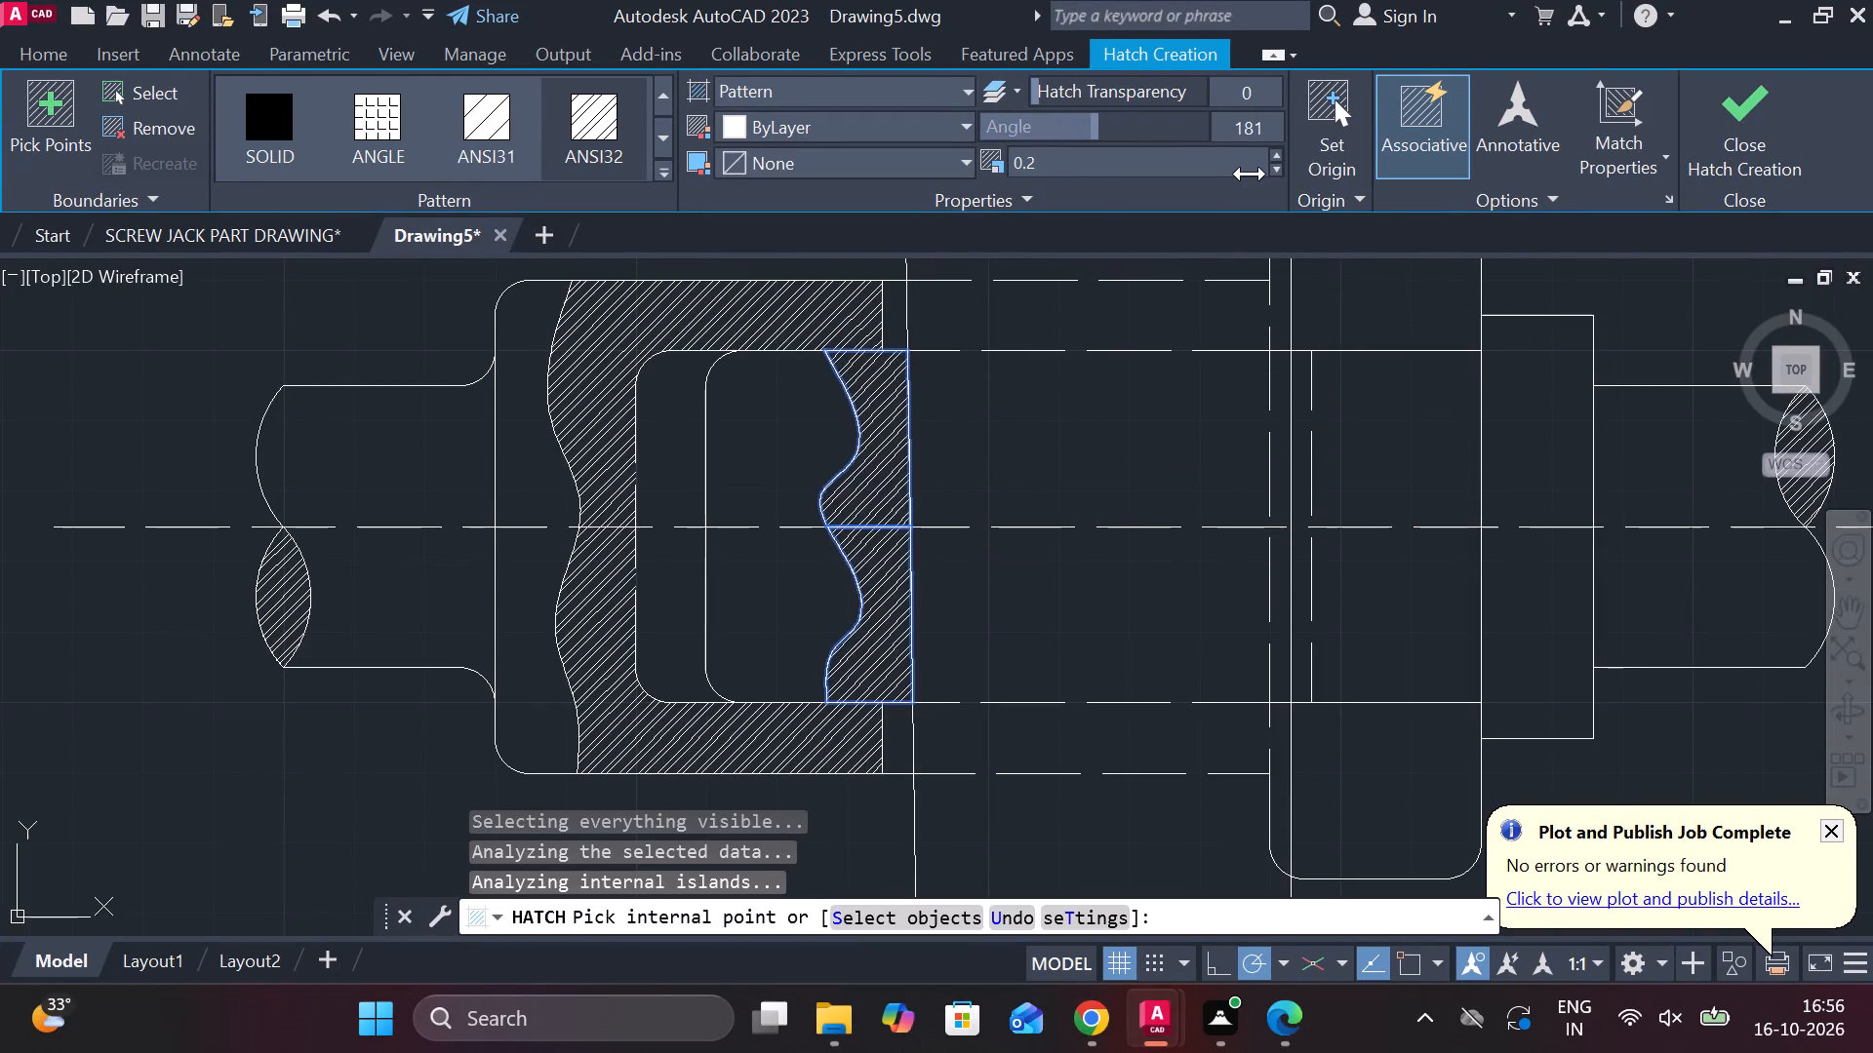
pyautogui.moveTo(1251, 174); pyautogui.dragTo(1171, 175)
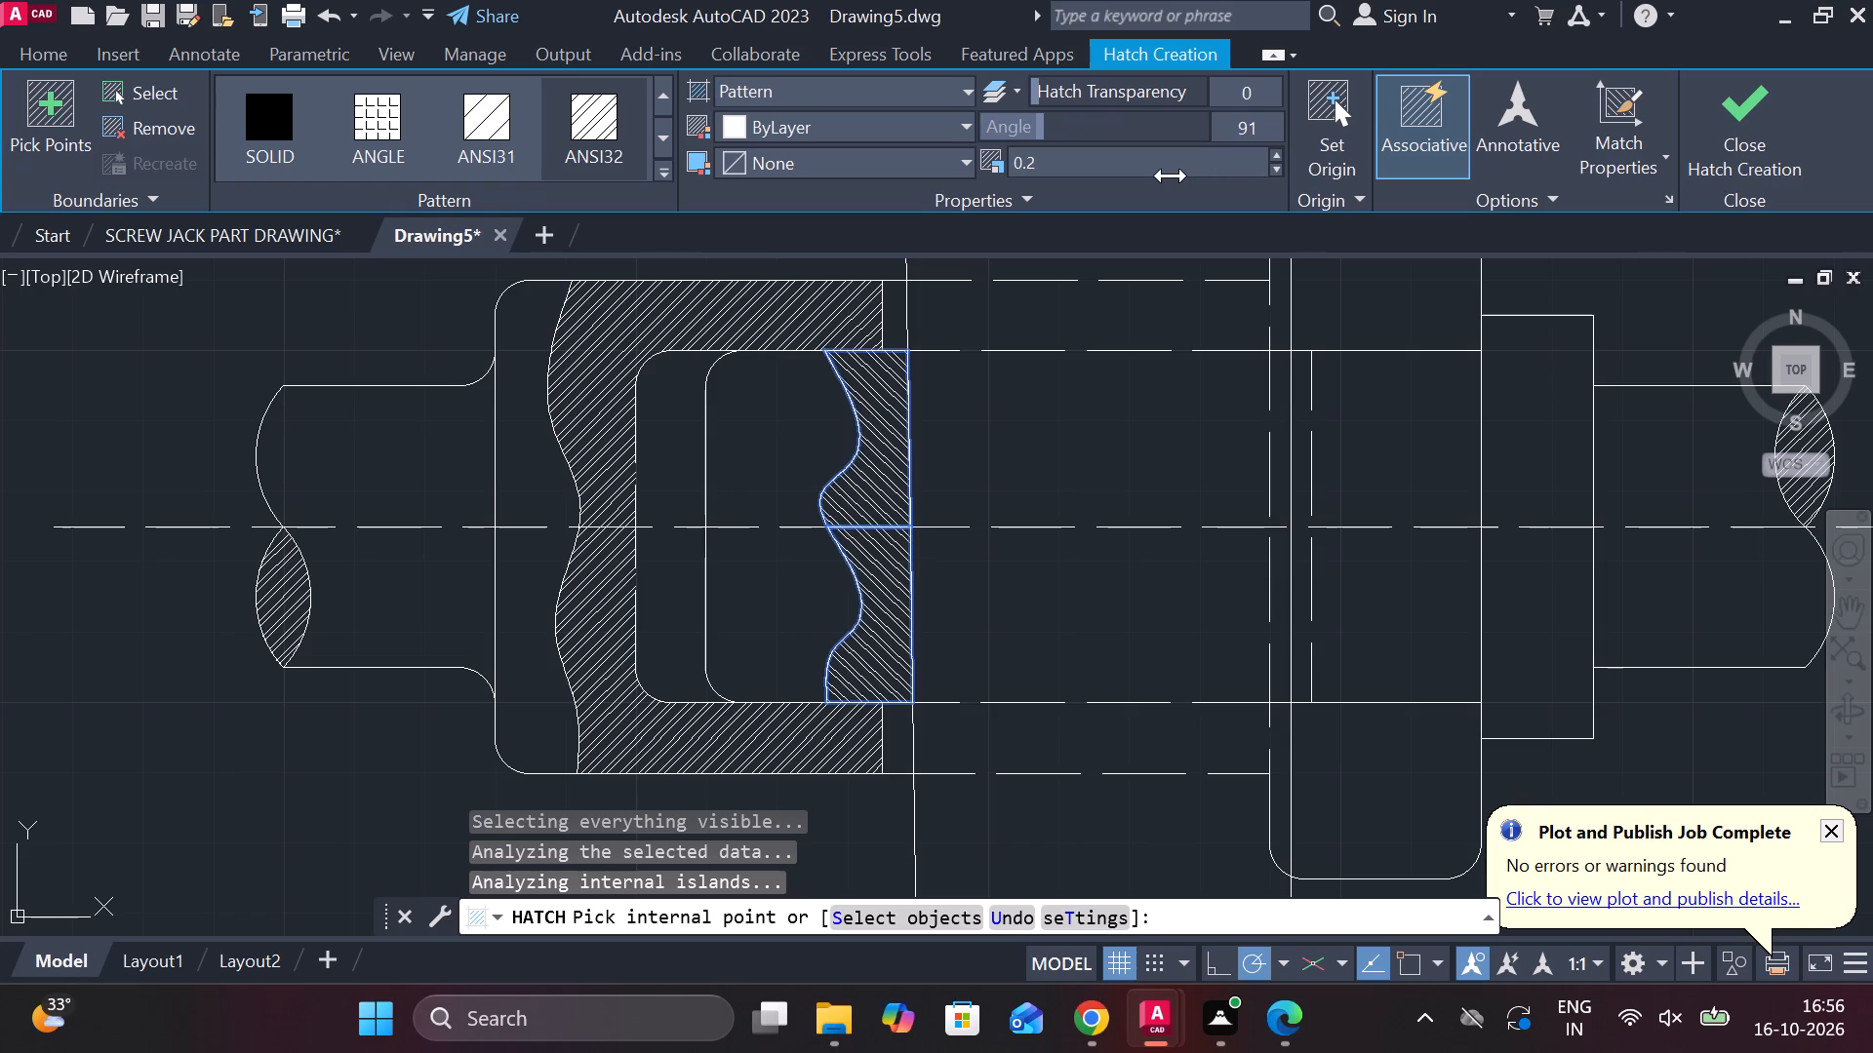
pyautogui.moveTo(1171, 175); pyautogui.dragTo(1161, 175)
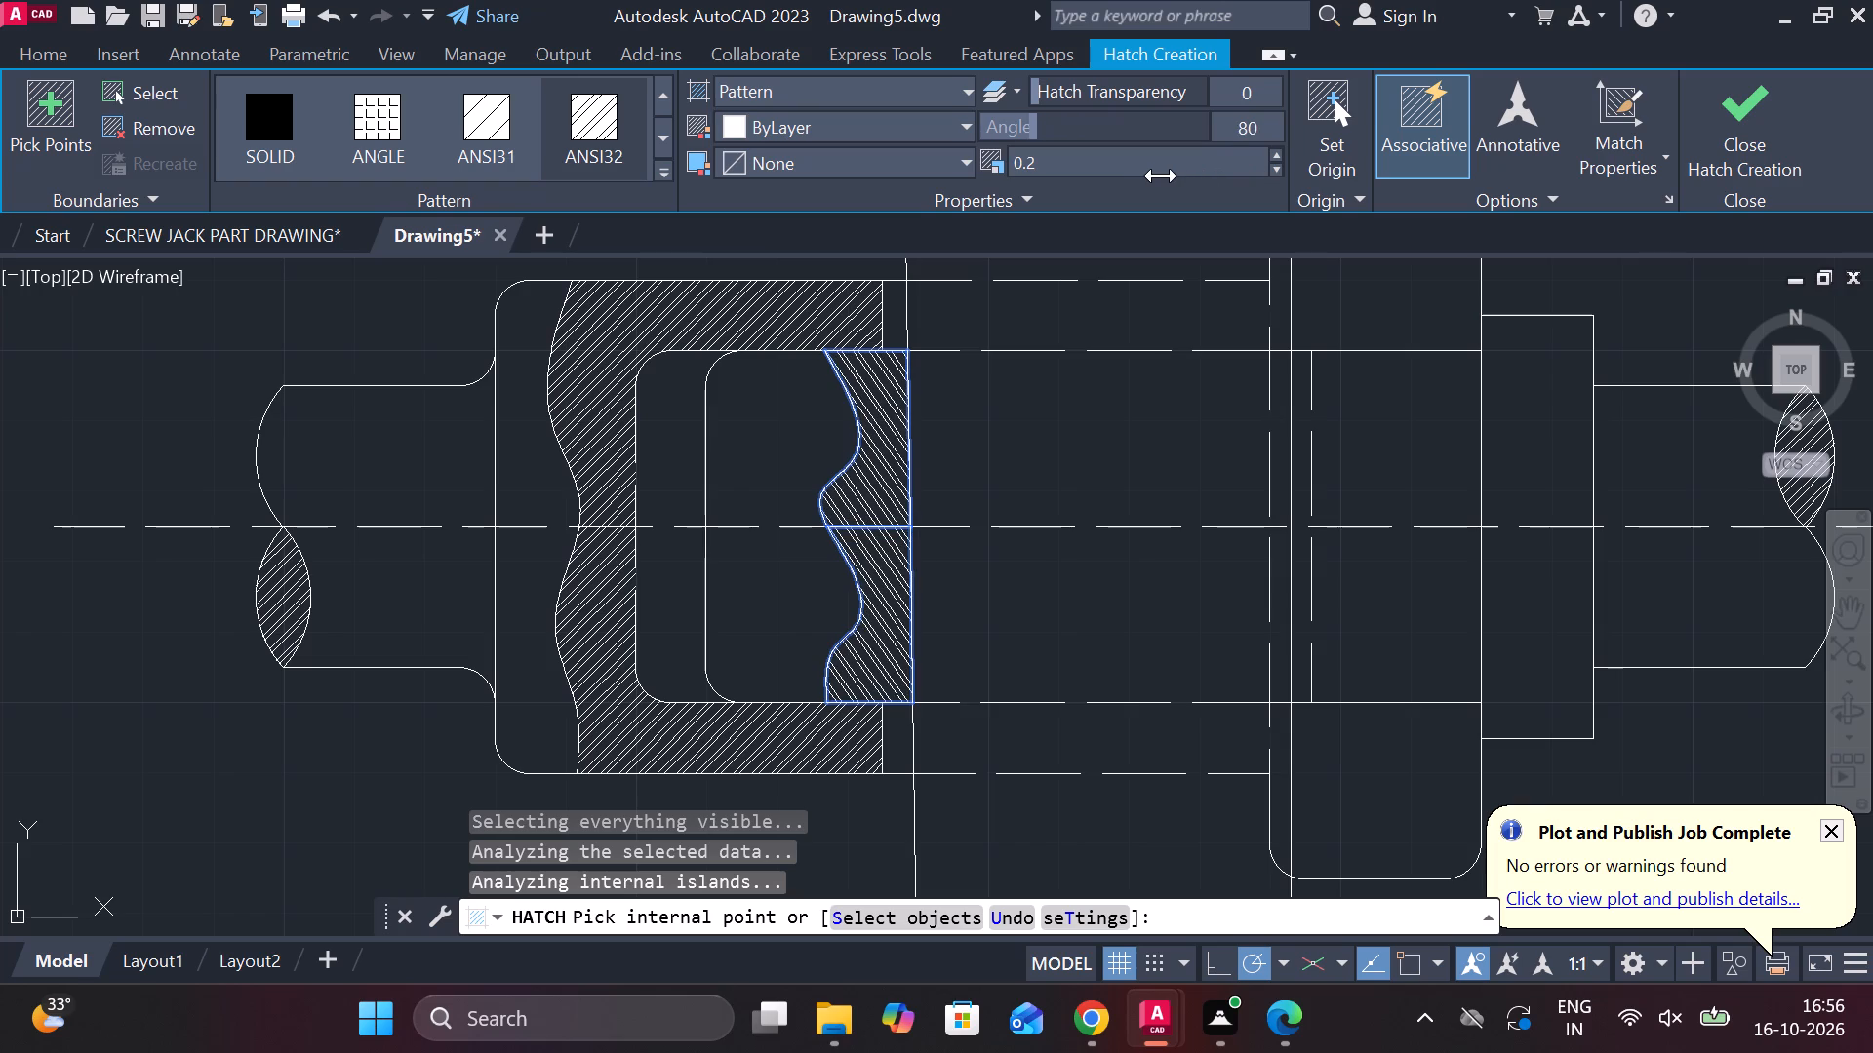
pyautogui.moveTo(1161, 175); pyautogui.dragTo(1169, 169)
pyautogui.click(1728, 131)
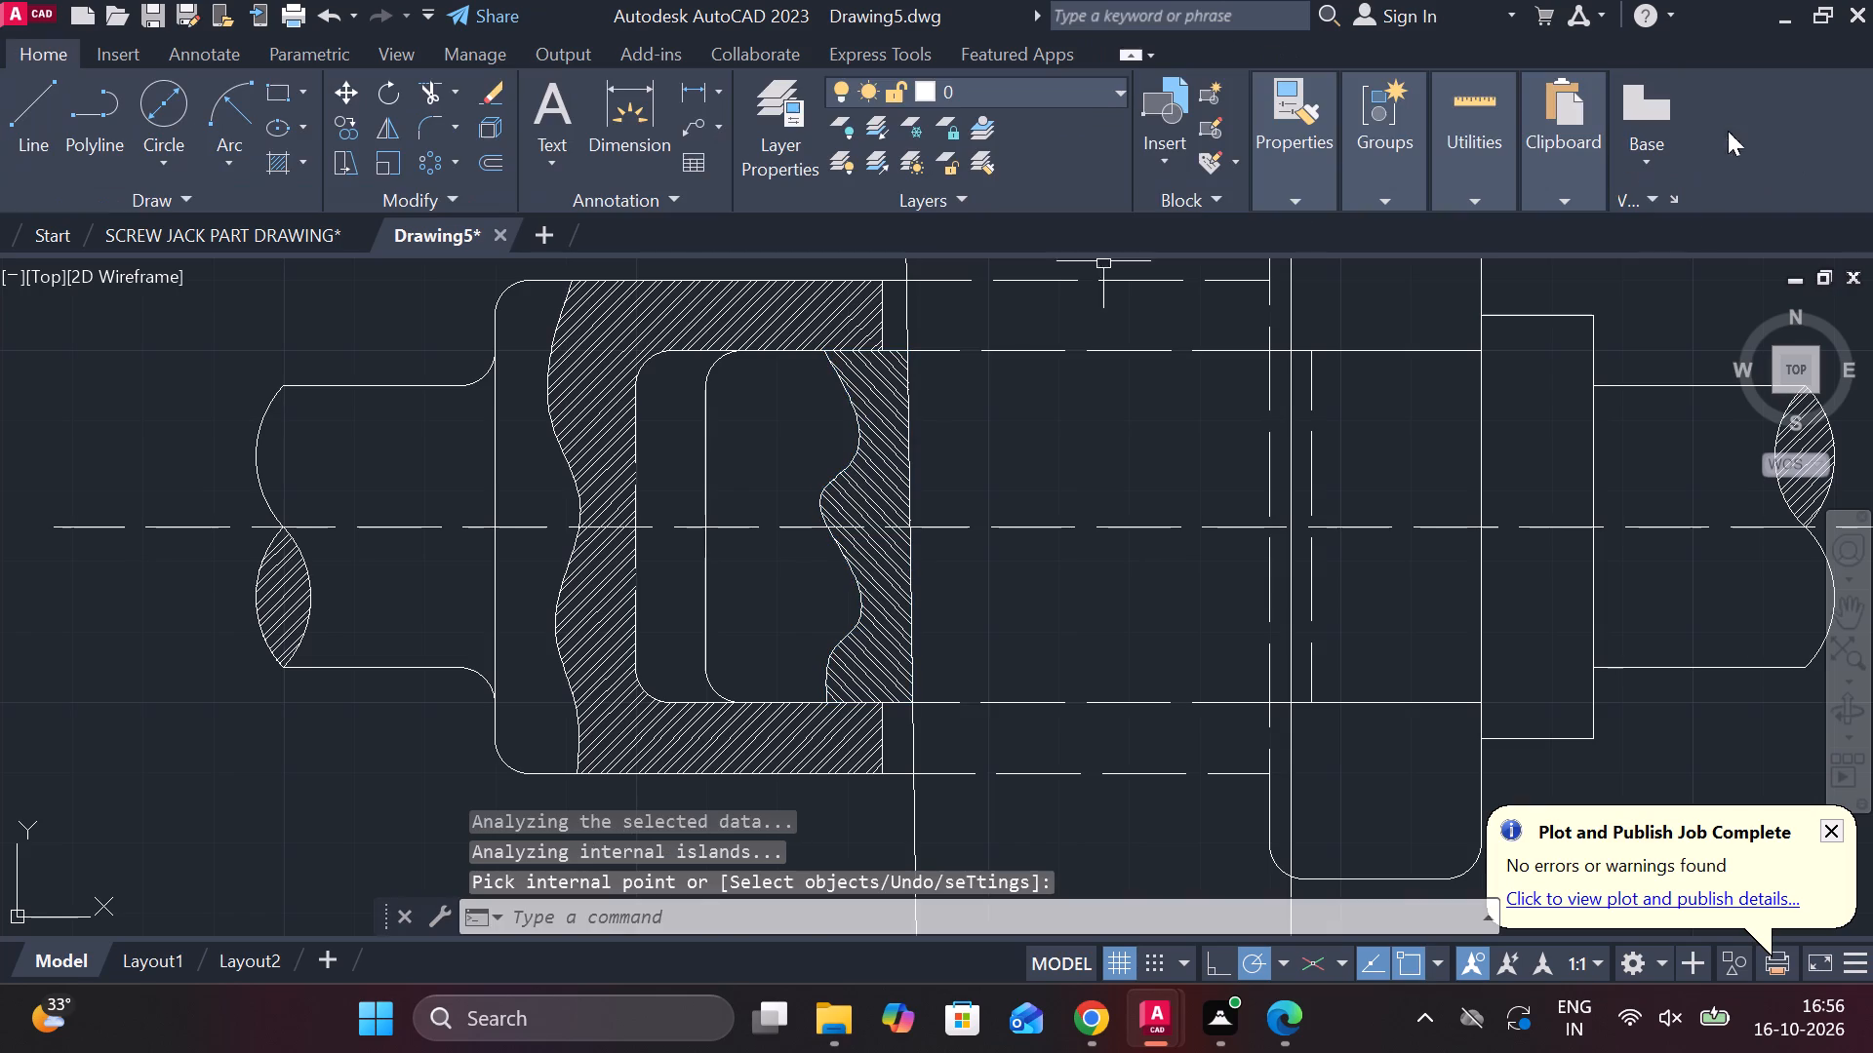
# Hatch the socket collar's sections above and below the spigot at angle 0 and scale 0.2.
pyautogui.scroll(-1, 851, 607)
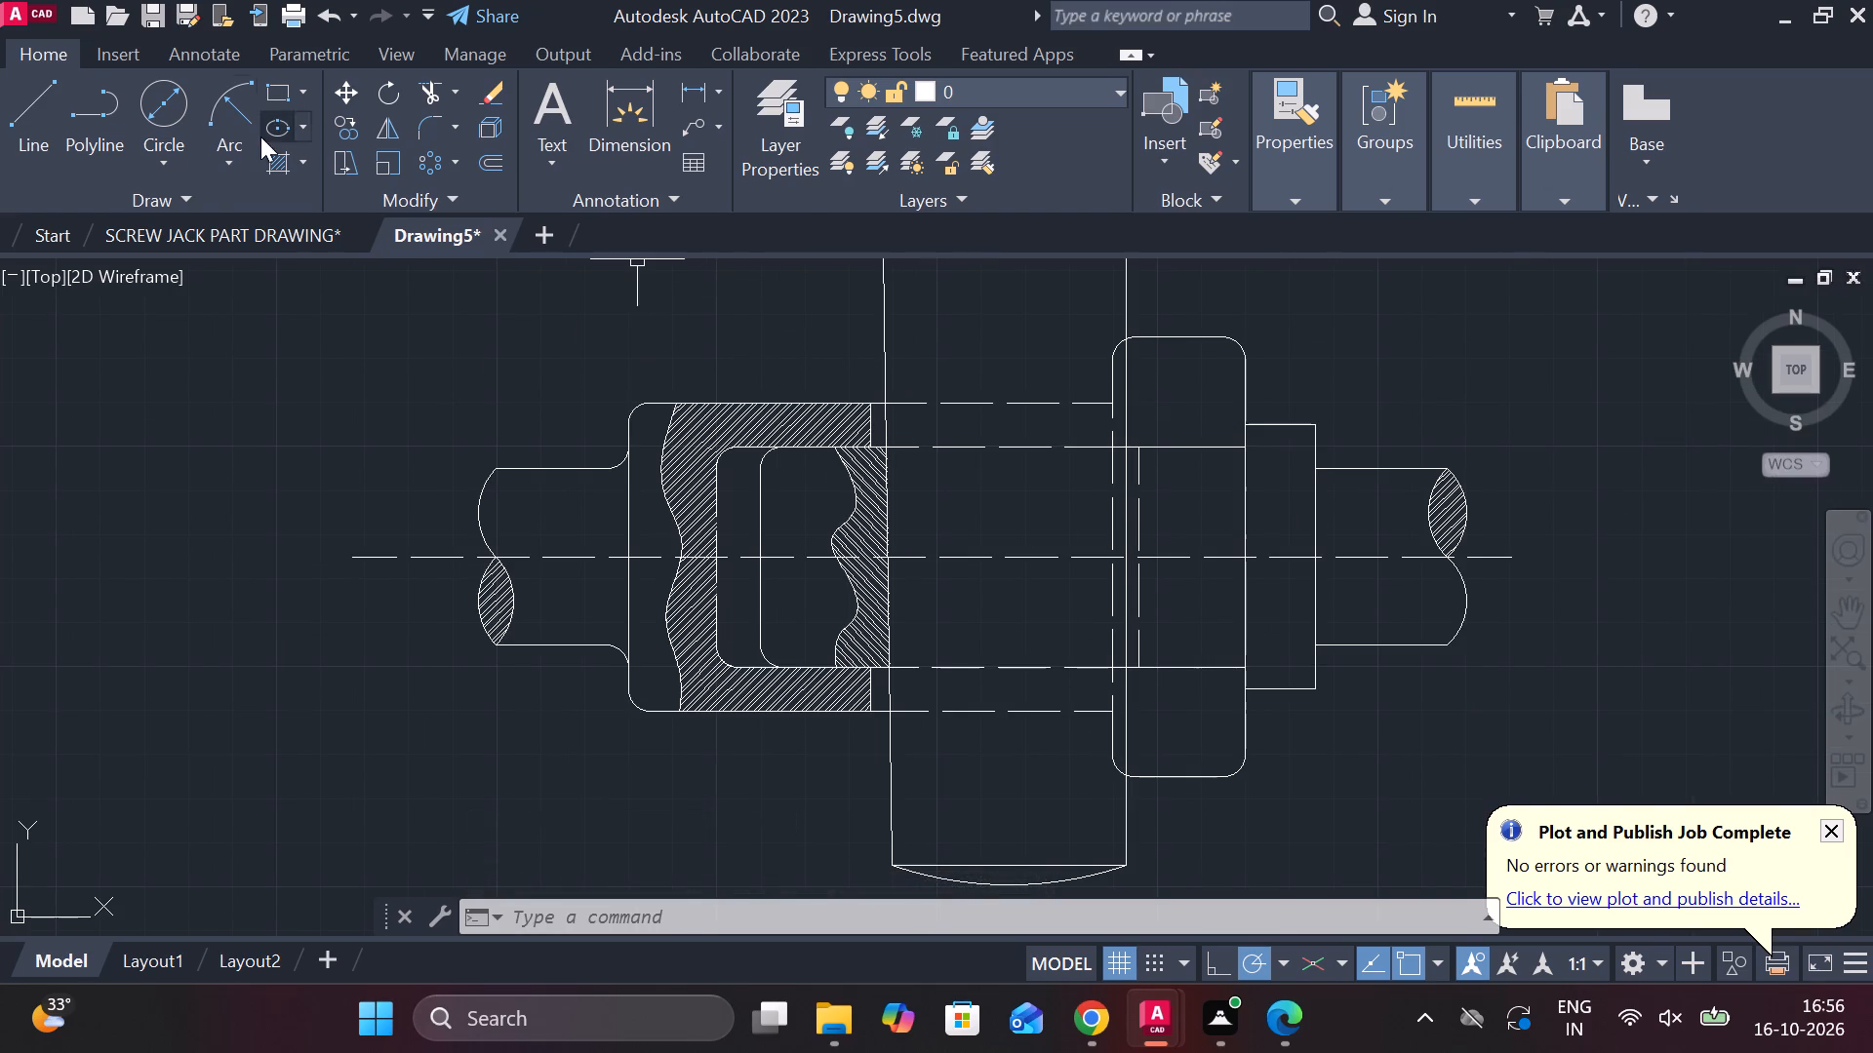
pyautogui.click(292, 169)
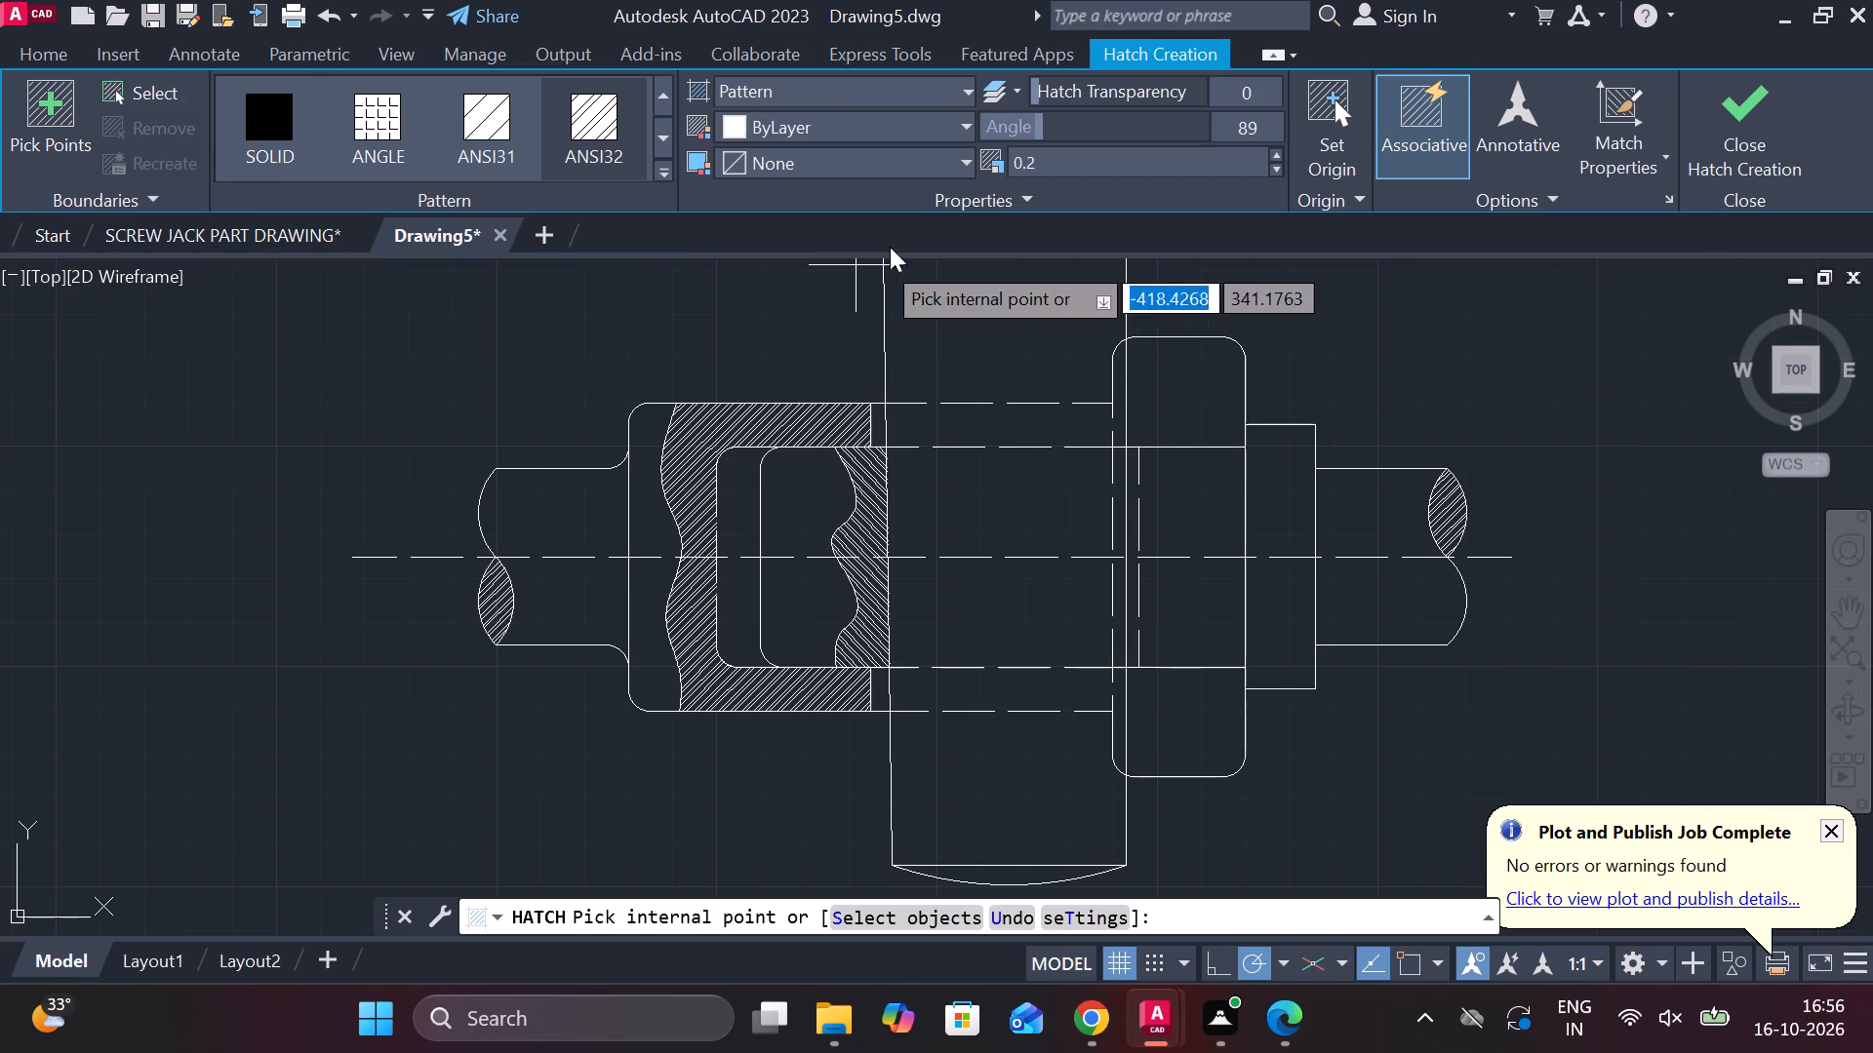
pyautogui.moveTo(1261, 134); pyautogui.dragTo(940, 146)
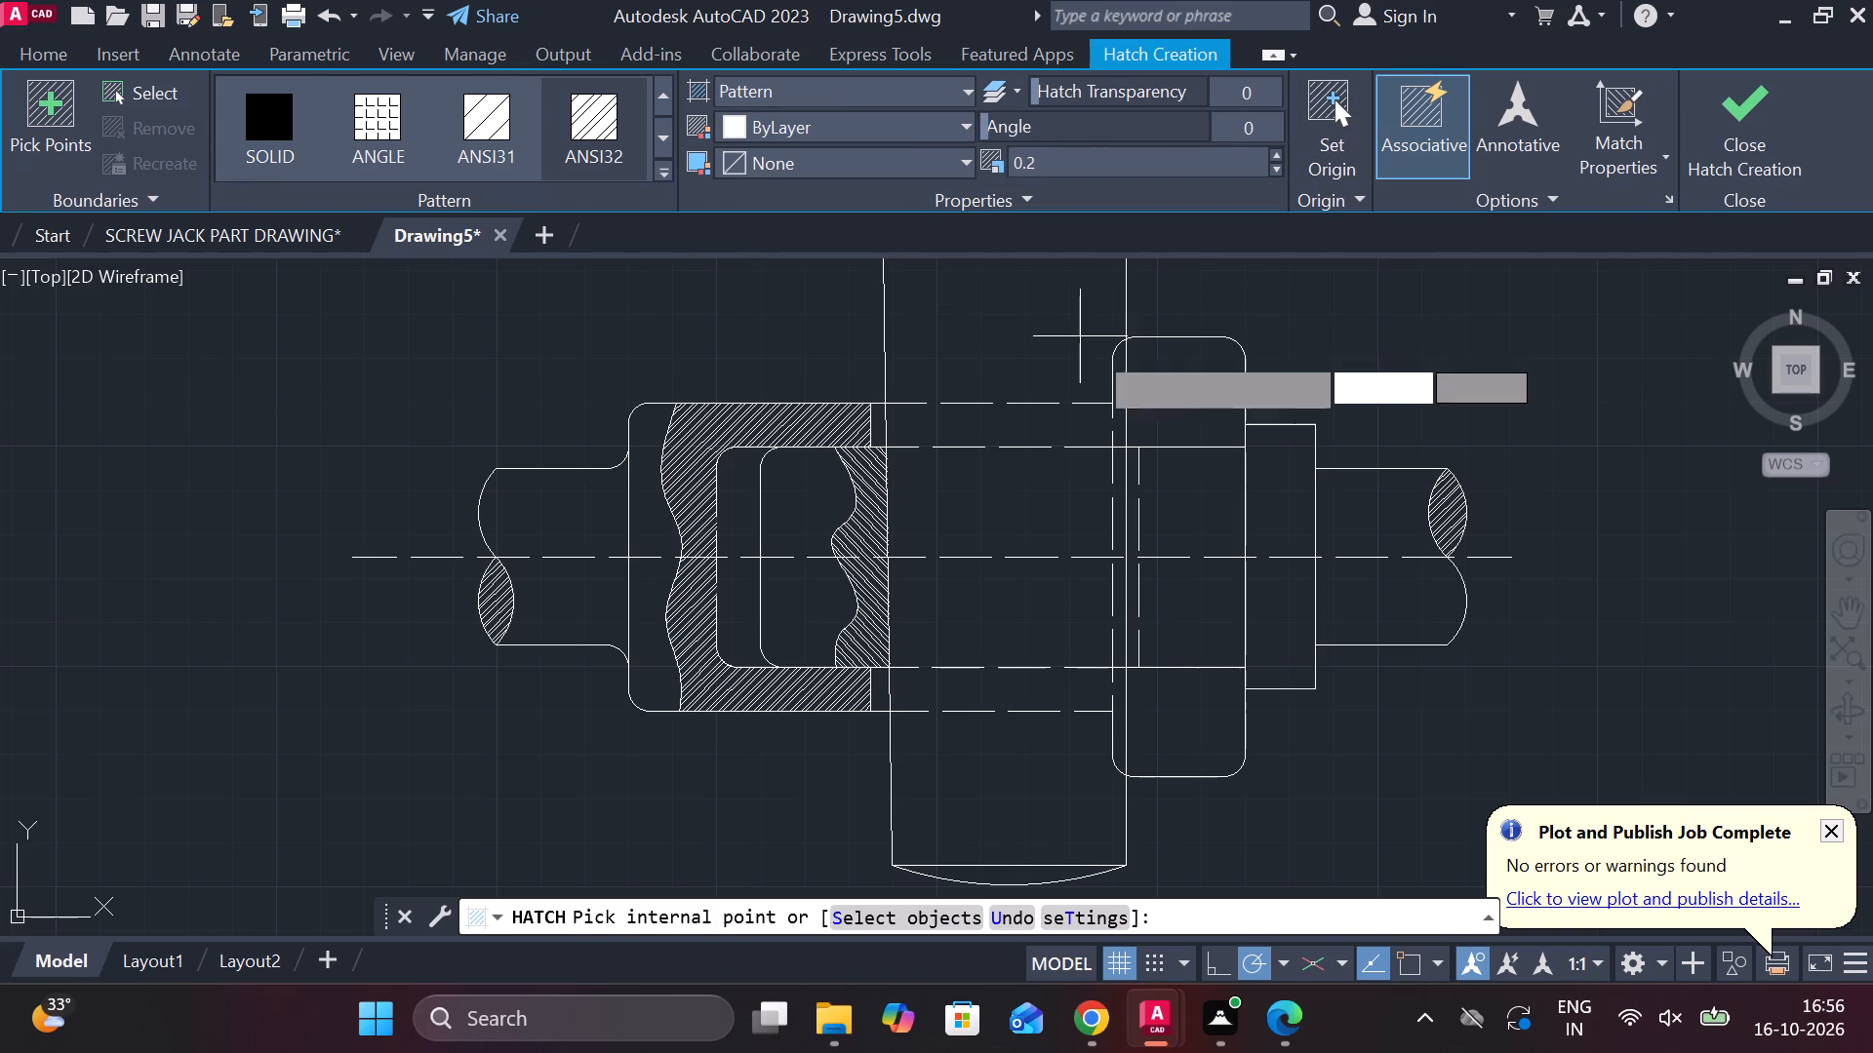
pyautogui.click(1184, 721)
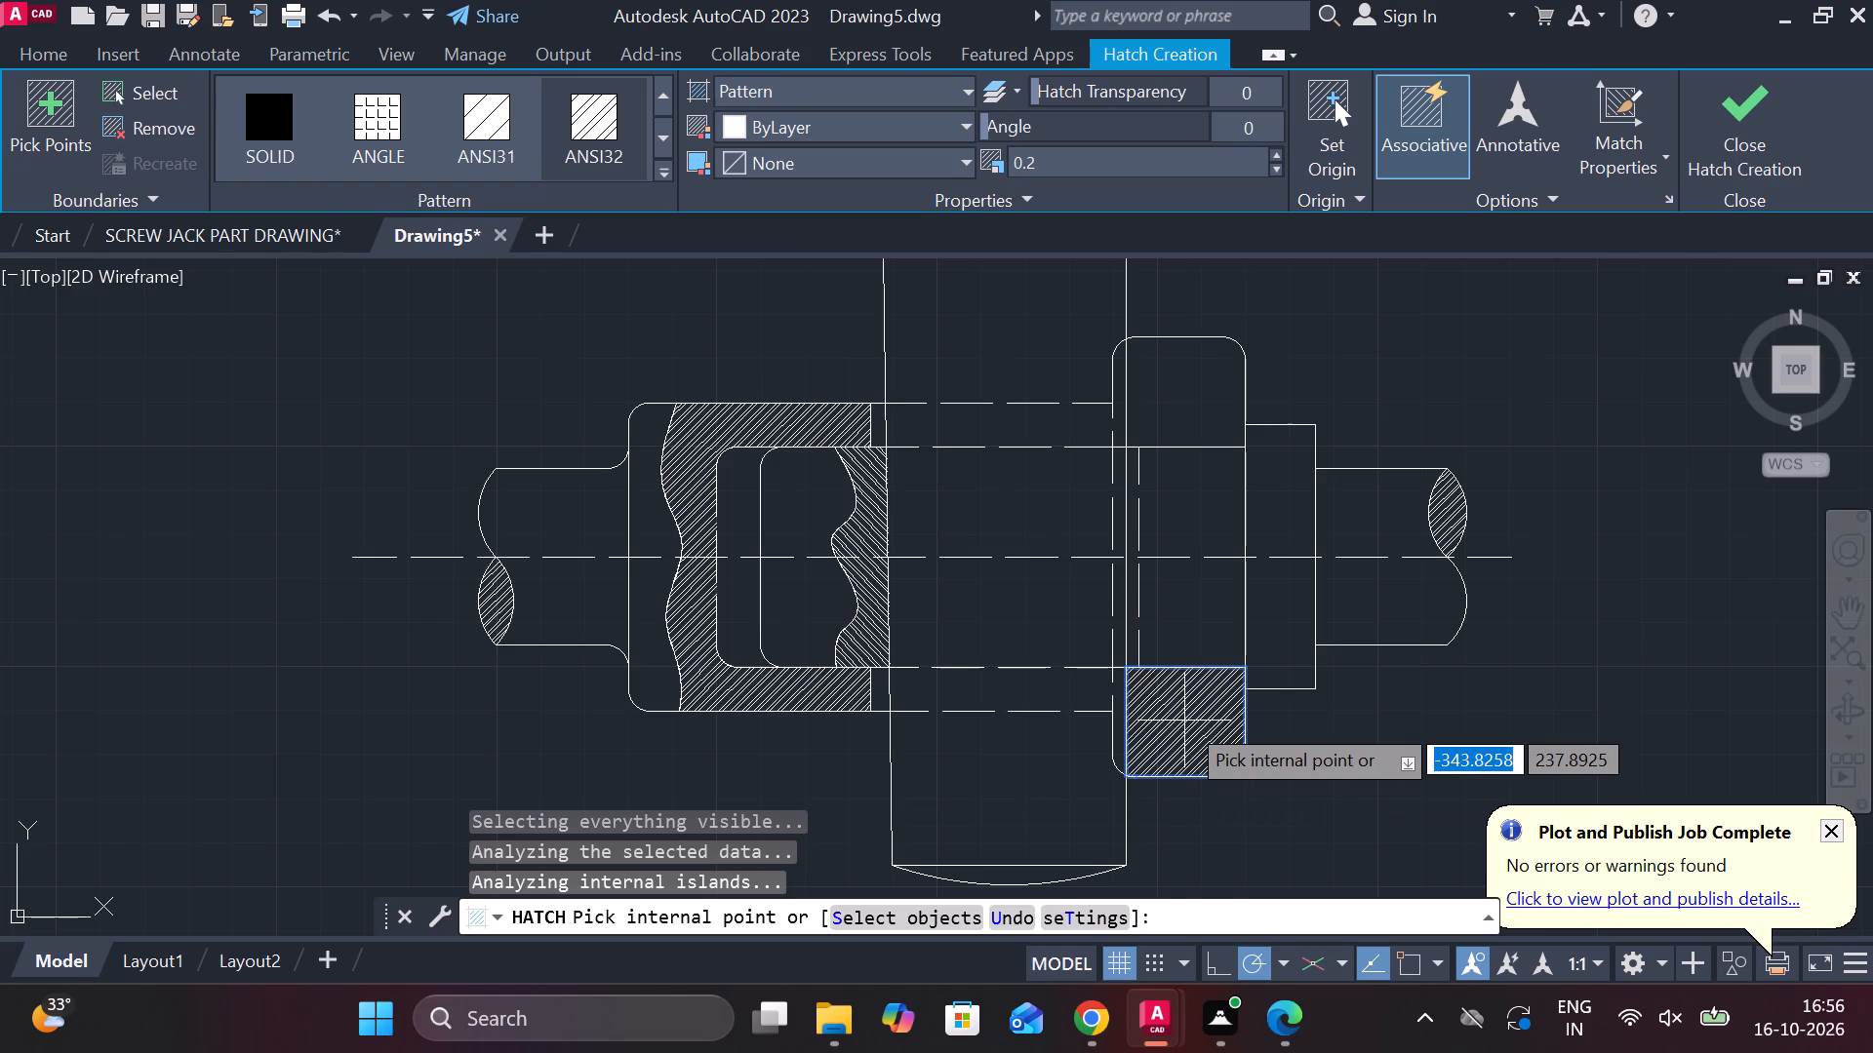
pyautogui.hotkey('ctrl', 'z')
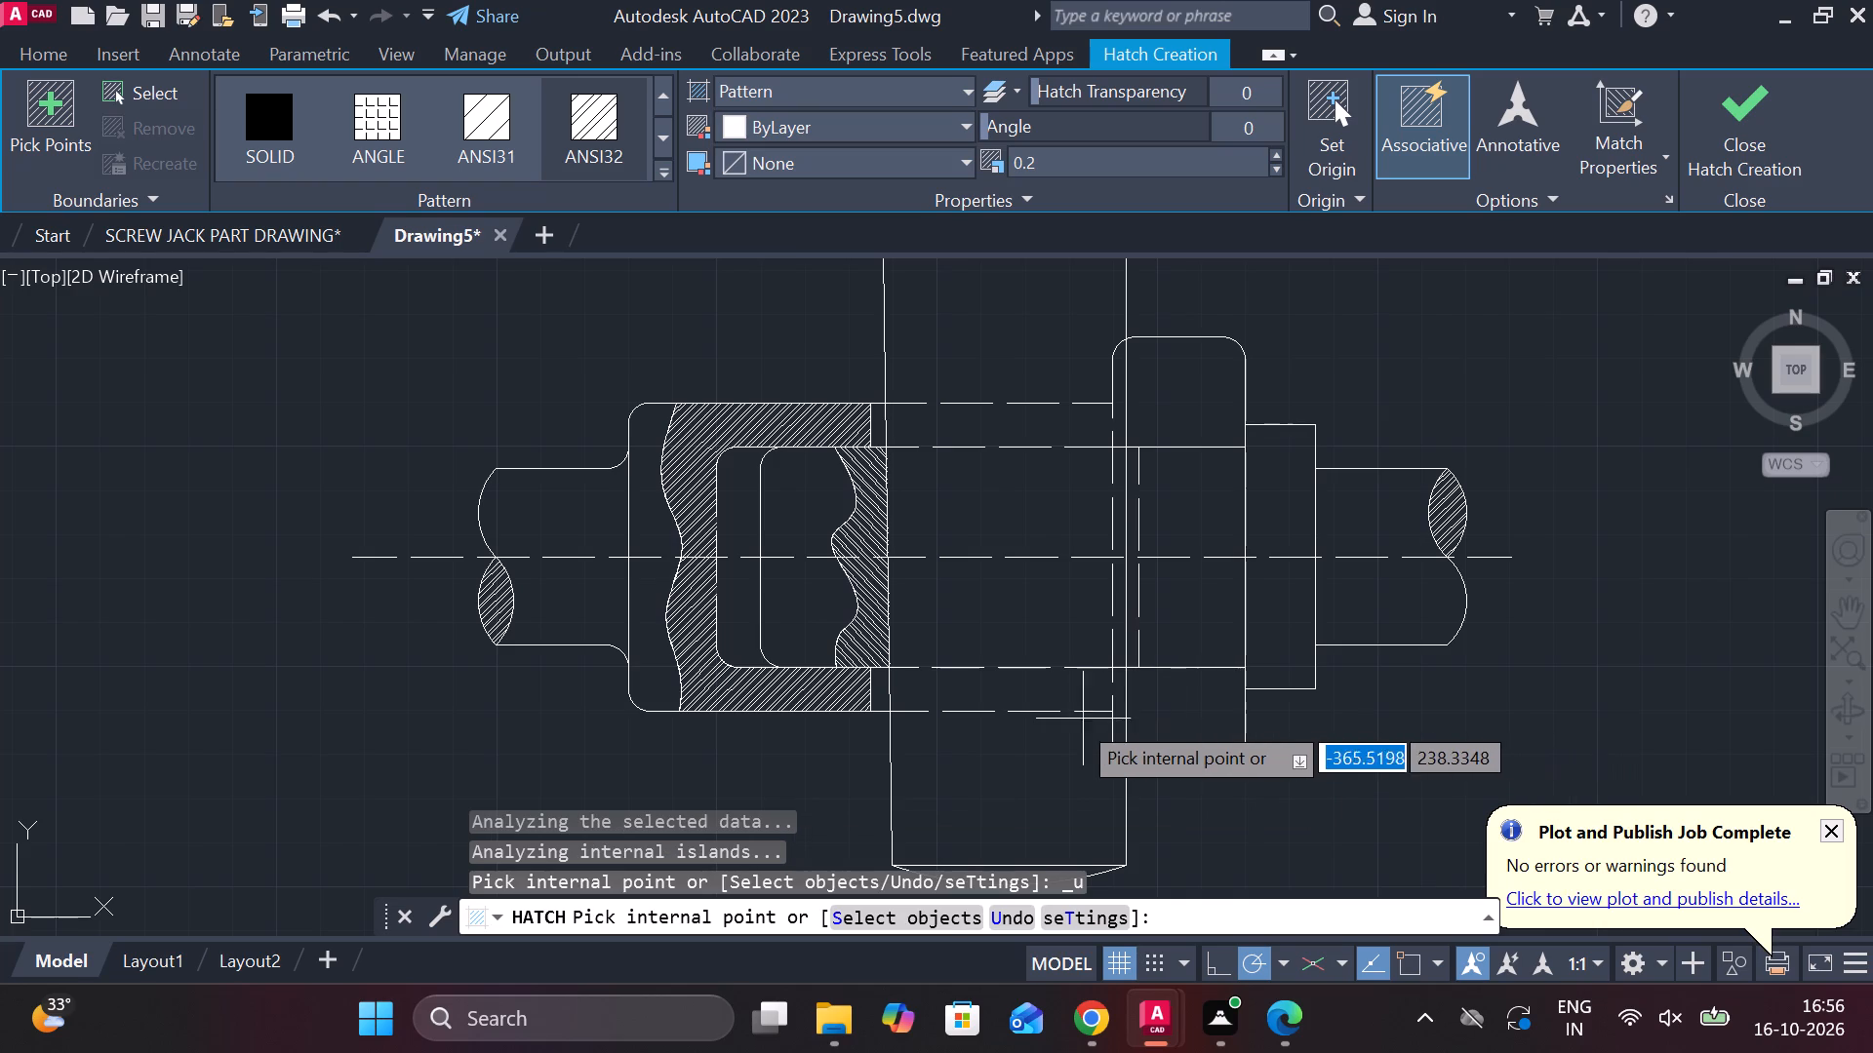
pyautogui.click(1161, 721)
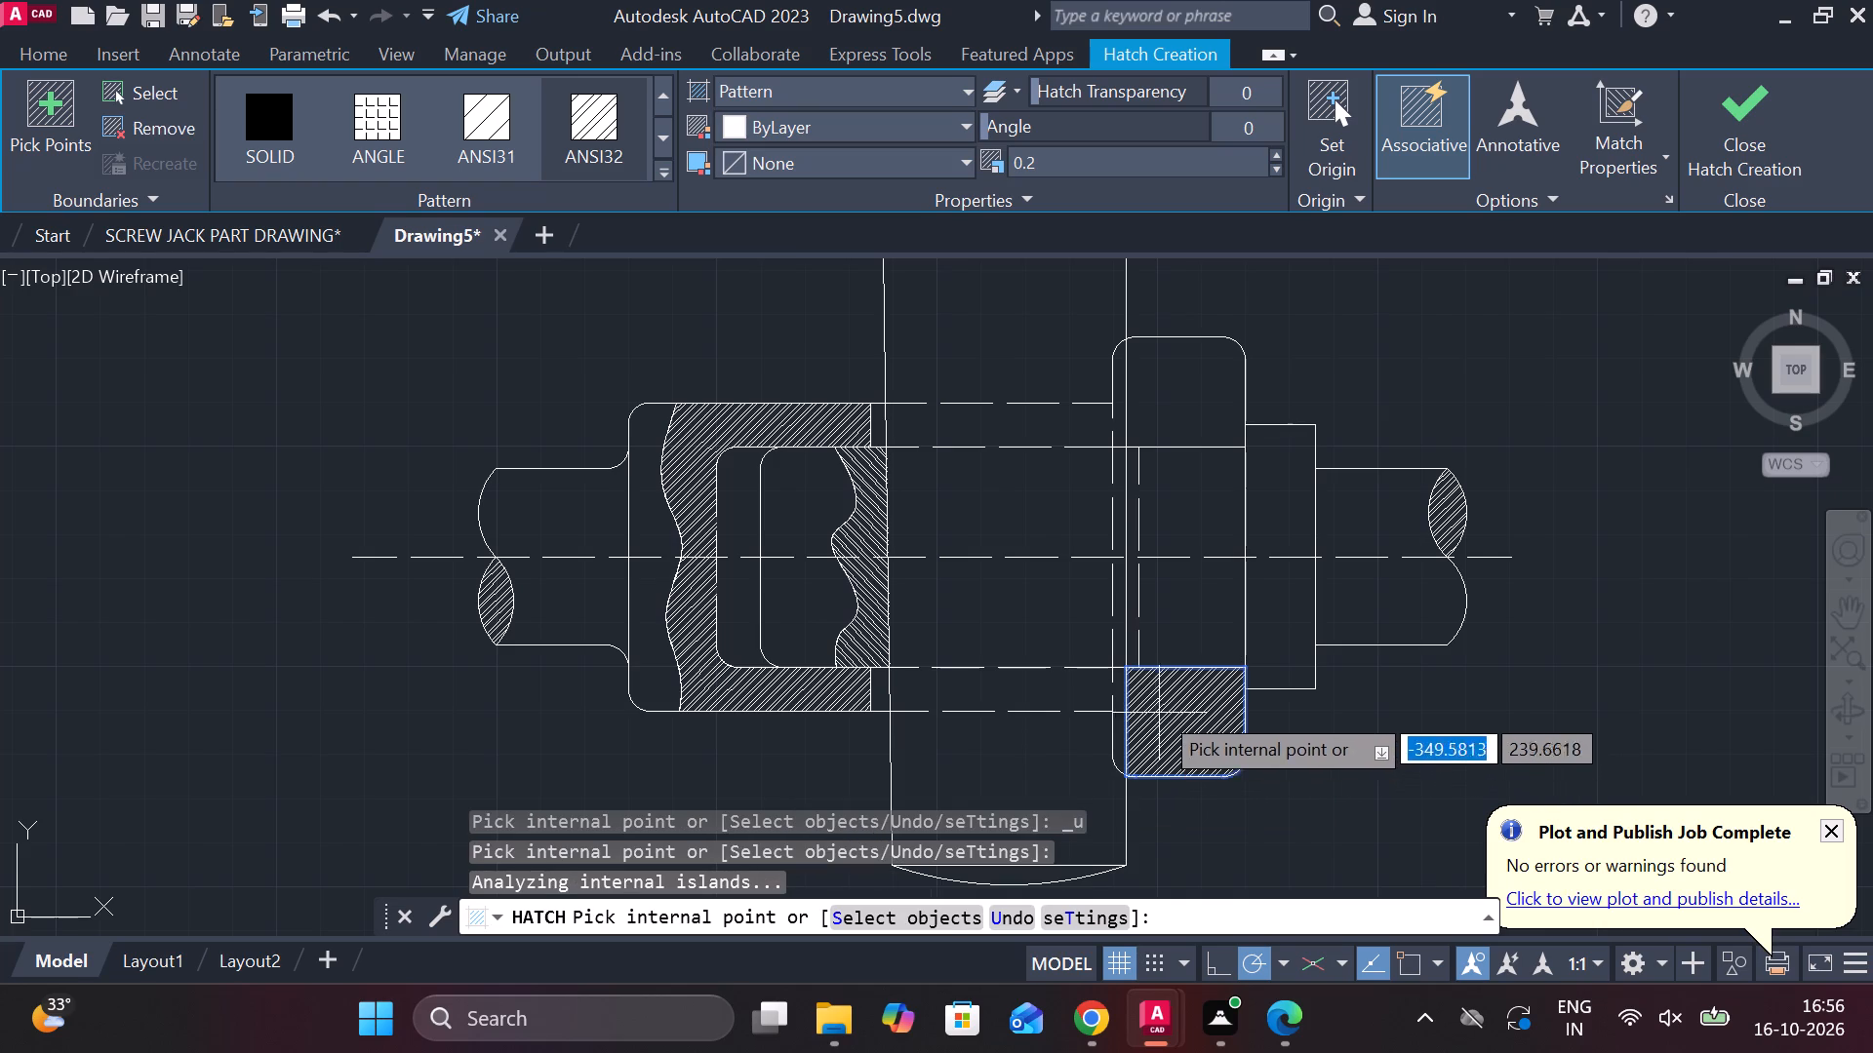
pyautogui.click(1161, 391)
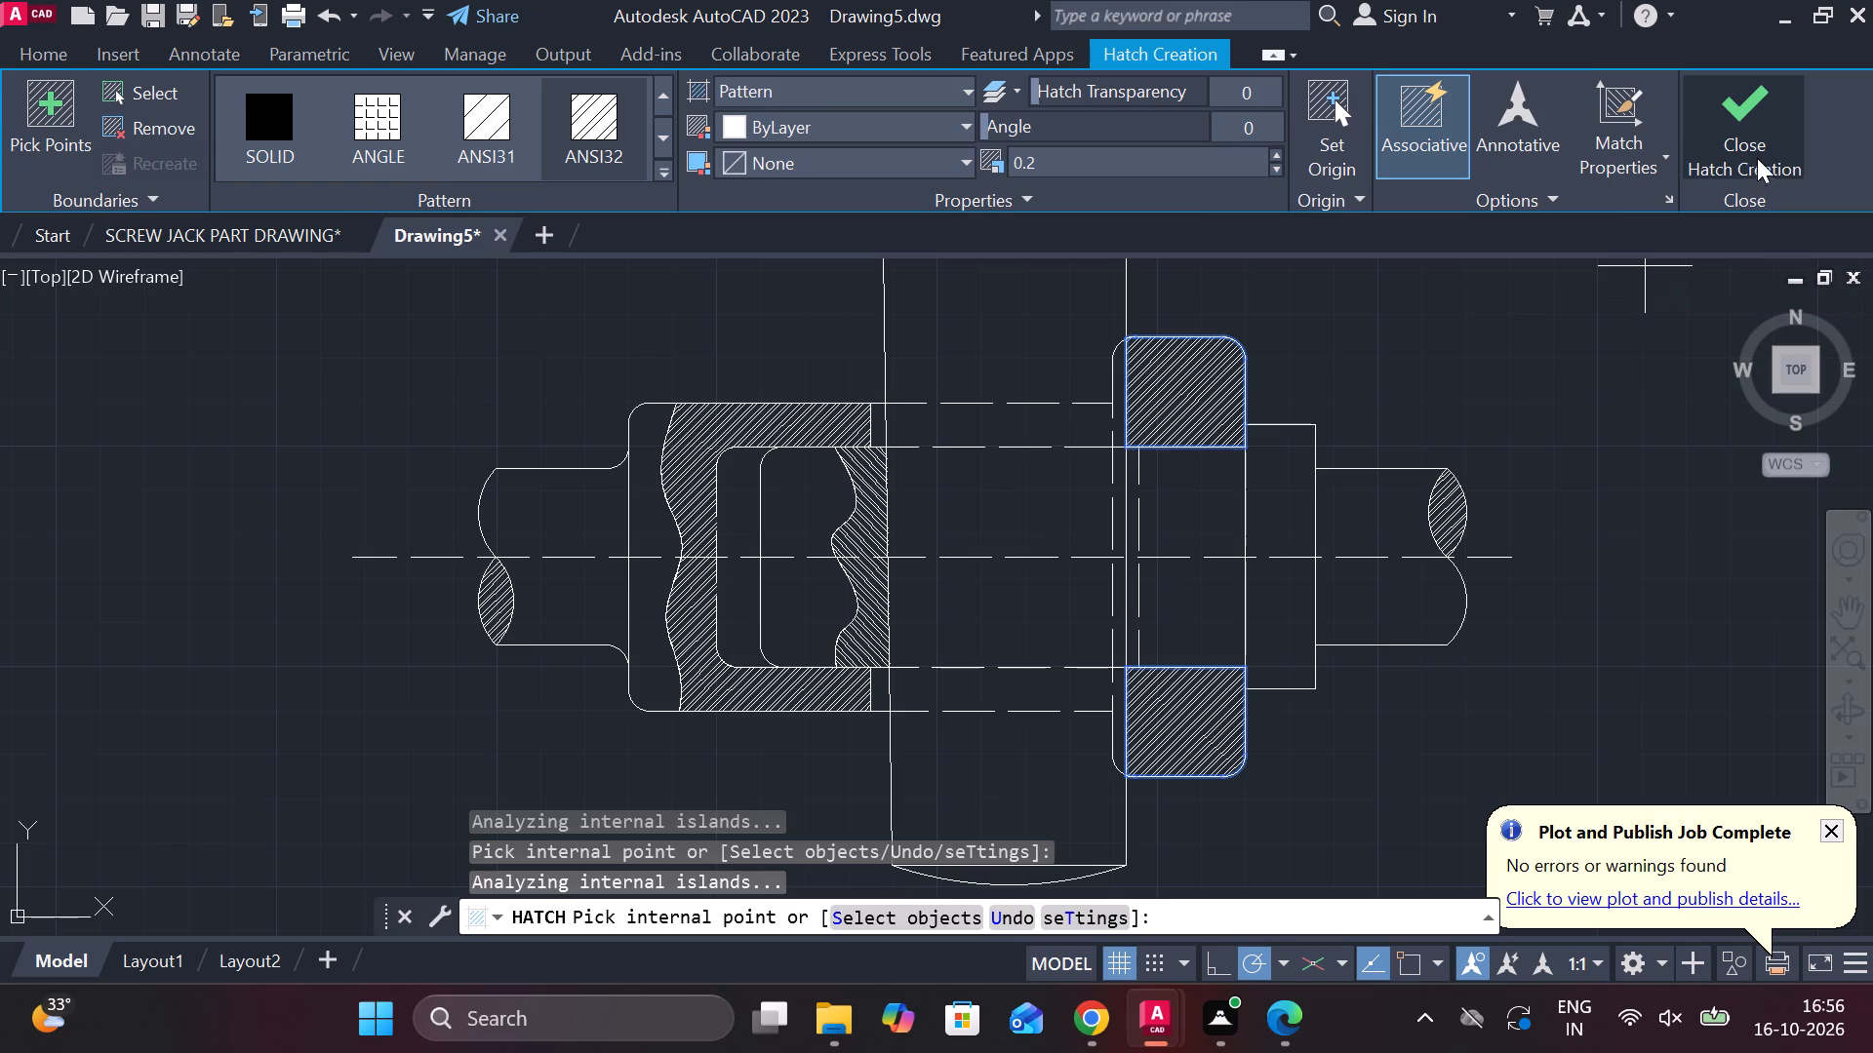
pyautogui.click(1757, 151)
# Draw a wavy spline break line across the spigot inside the socket collar, from its upper to its lower edge.
pyautogui.moveTo(1500, 512); pyautogui.dragTo(1432, 512, button='middle')
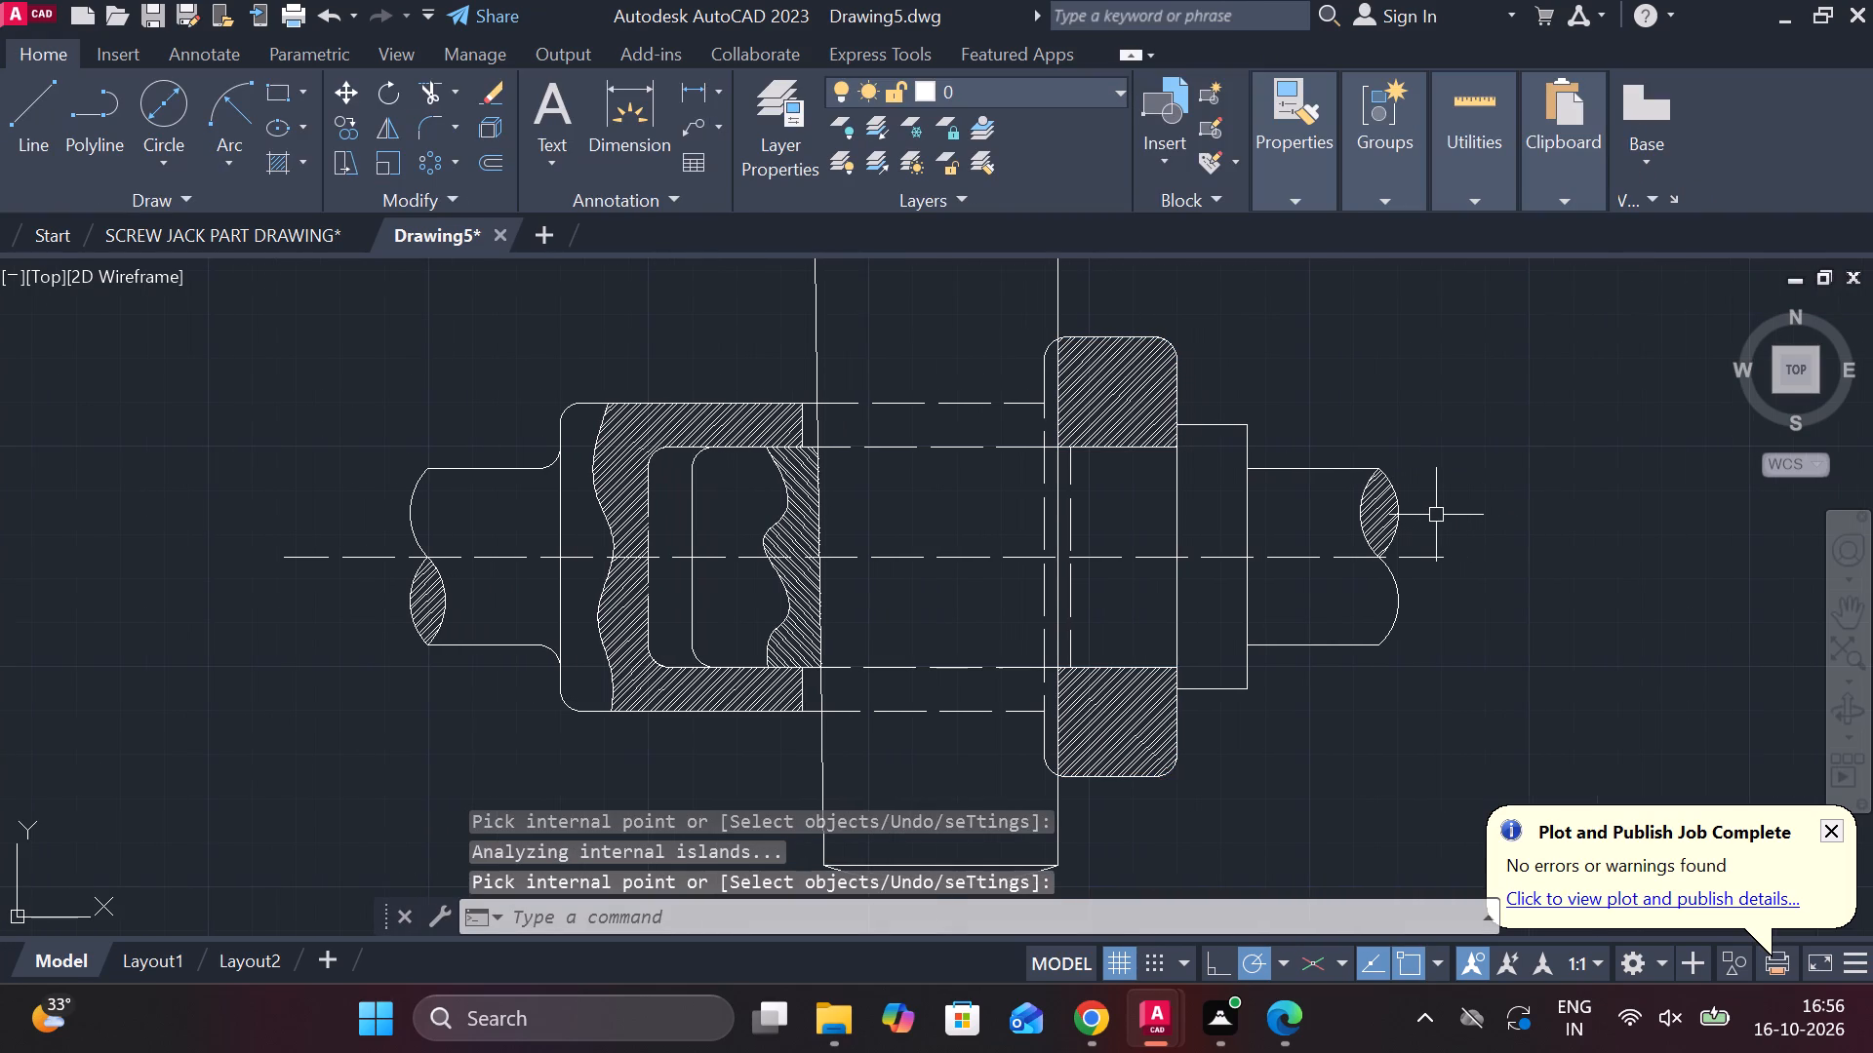
pyautogui.write('SP')
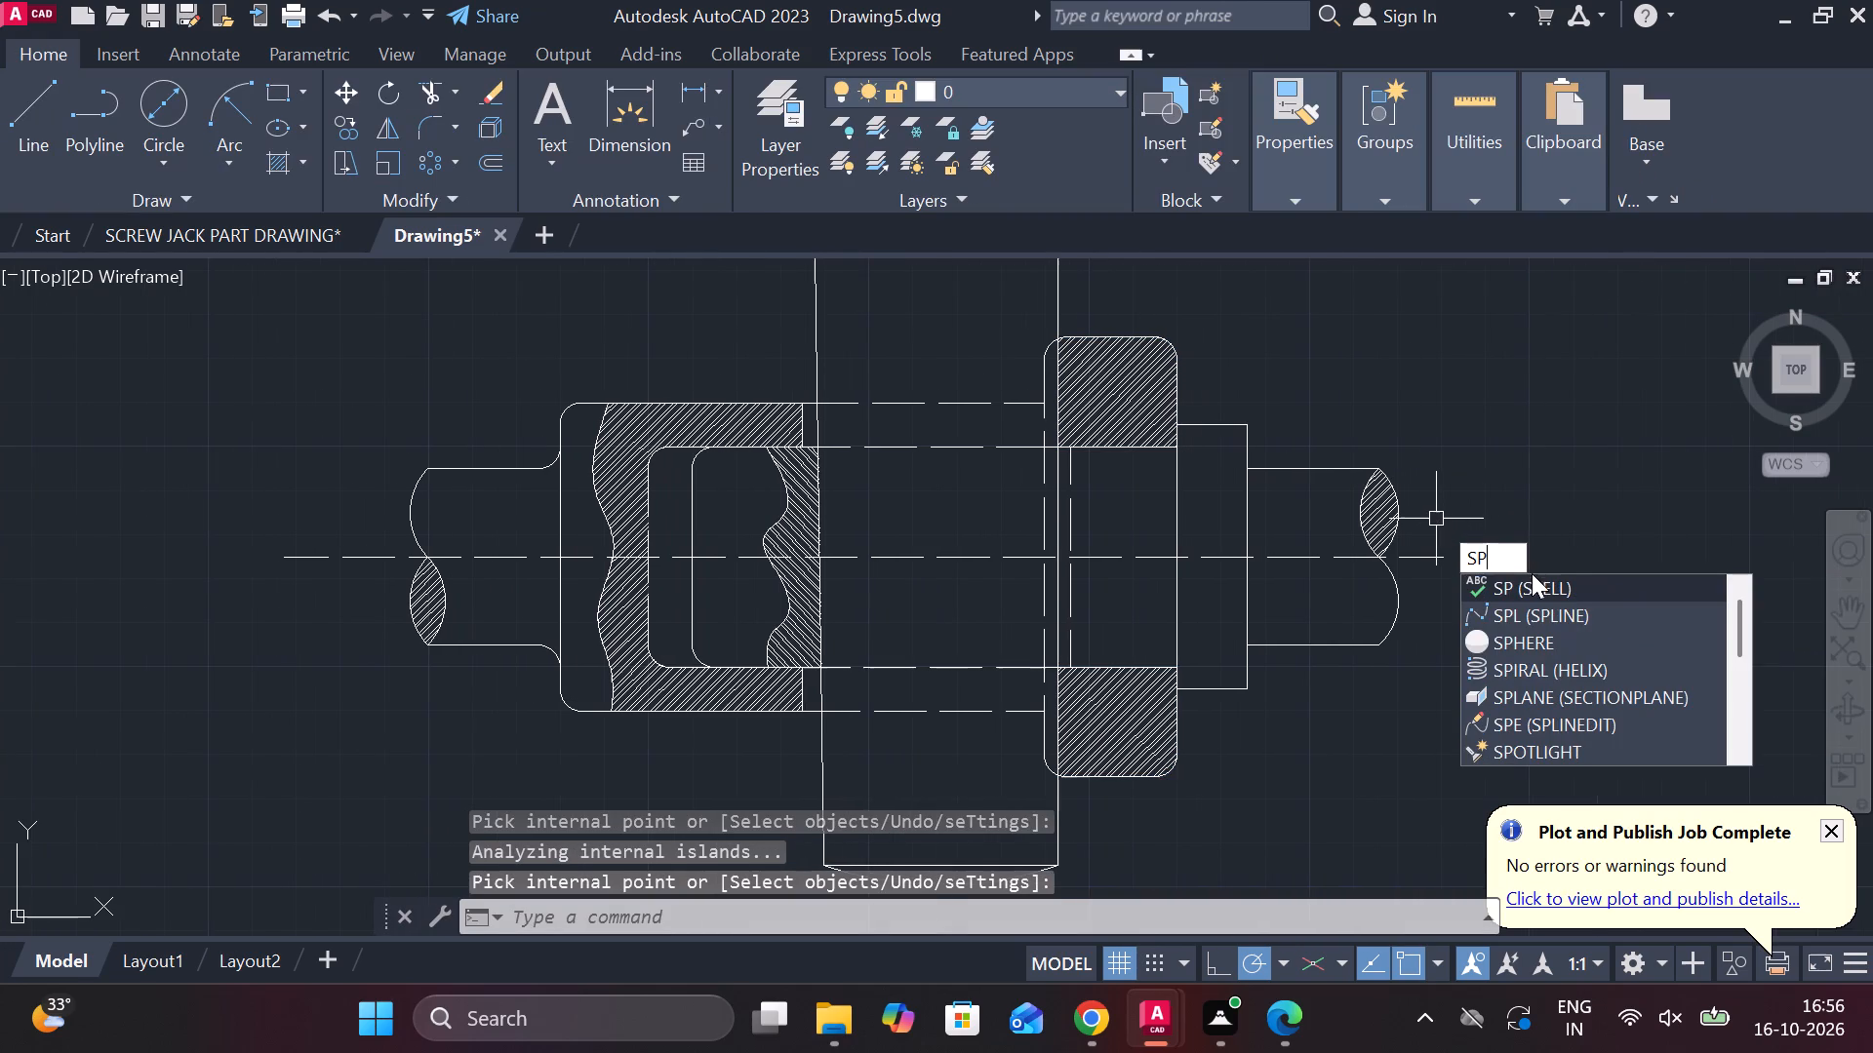
pyautogui.click(1519, 604)
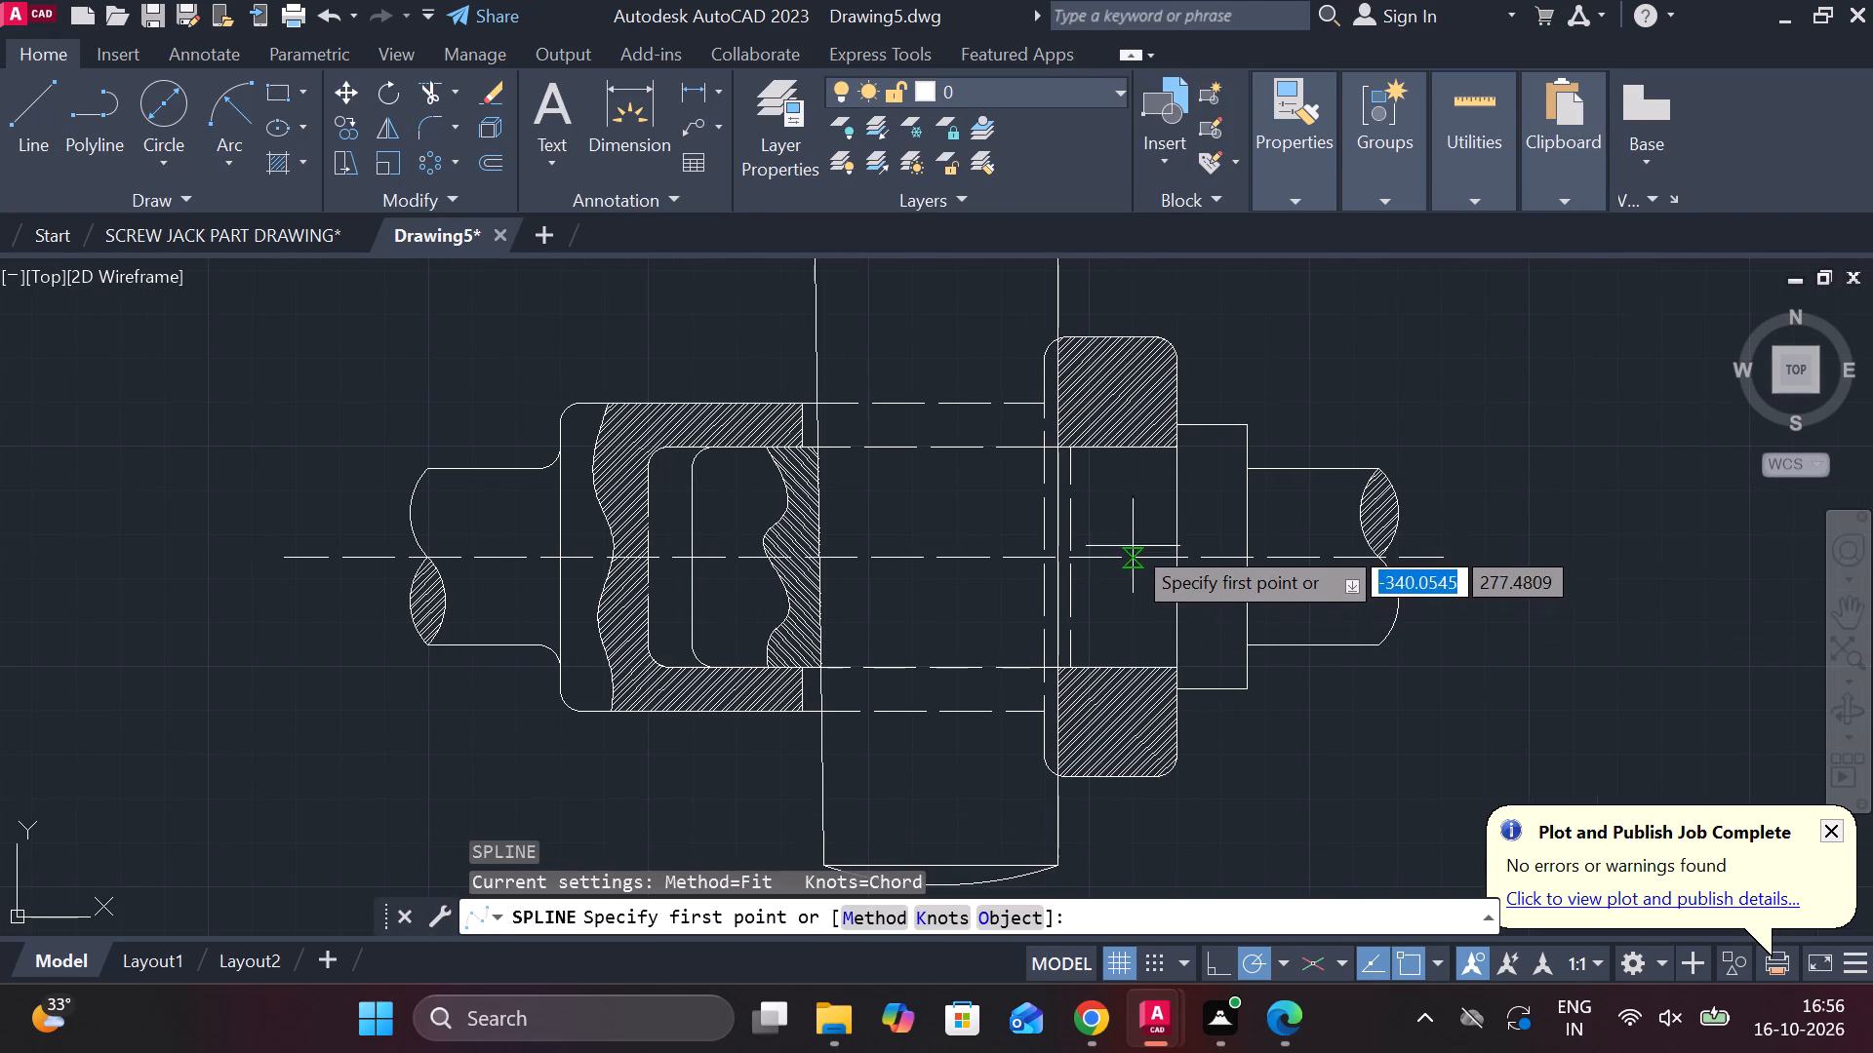
pyautogui.click(1103, 461)
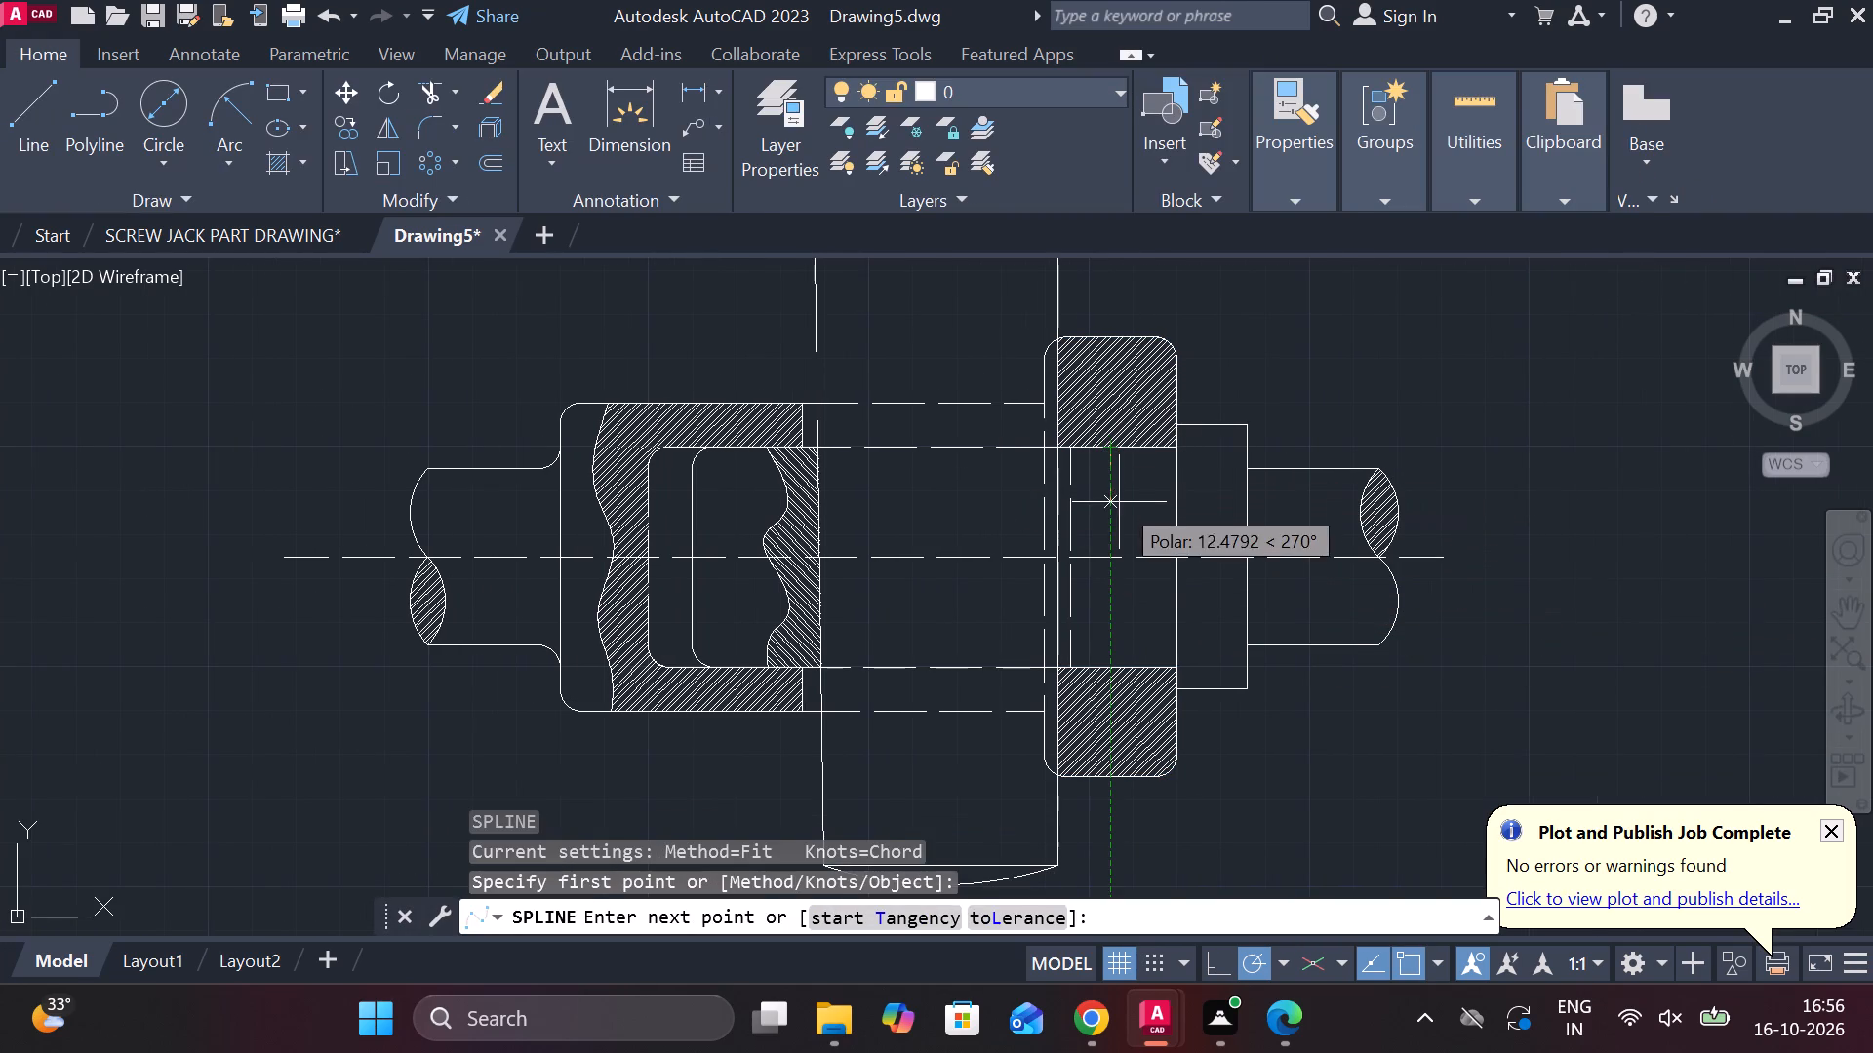
pyautogui.click(1119, 502)
pyautogui.click(1134, 526)
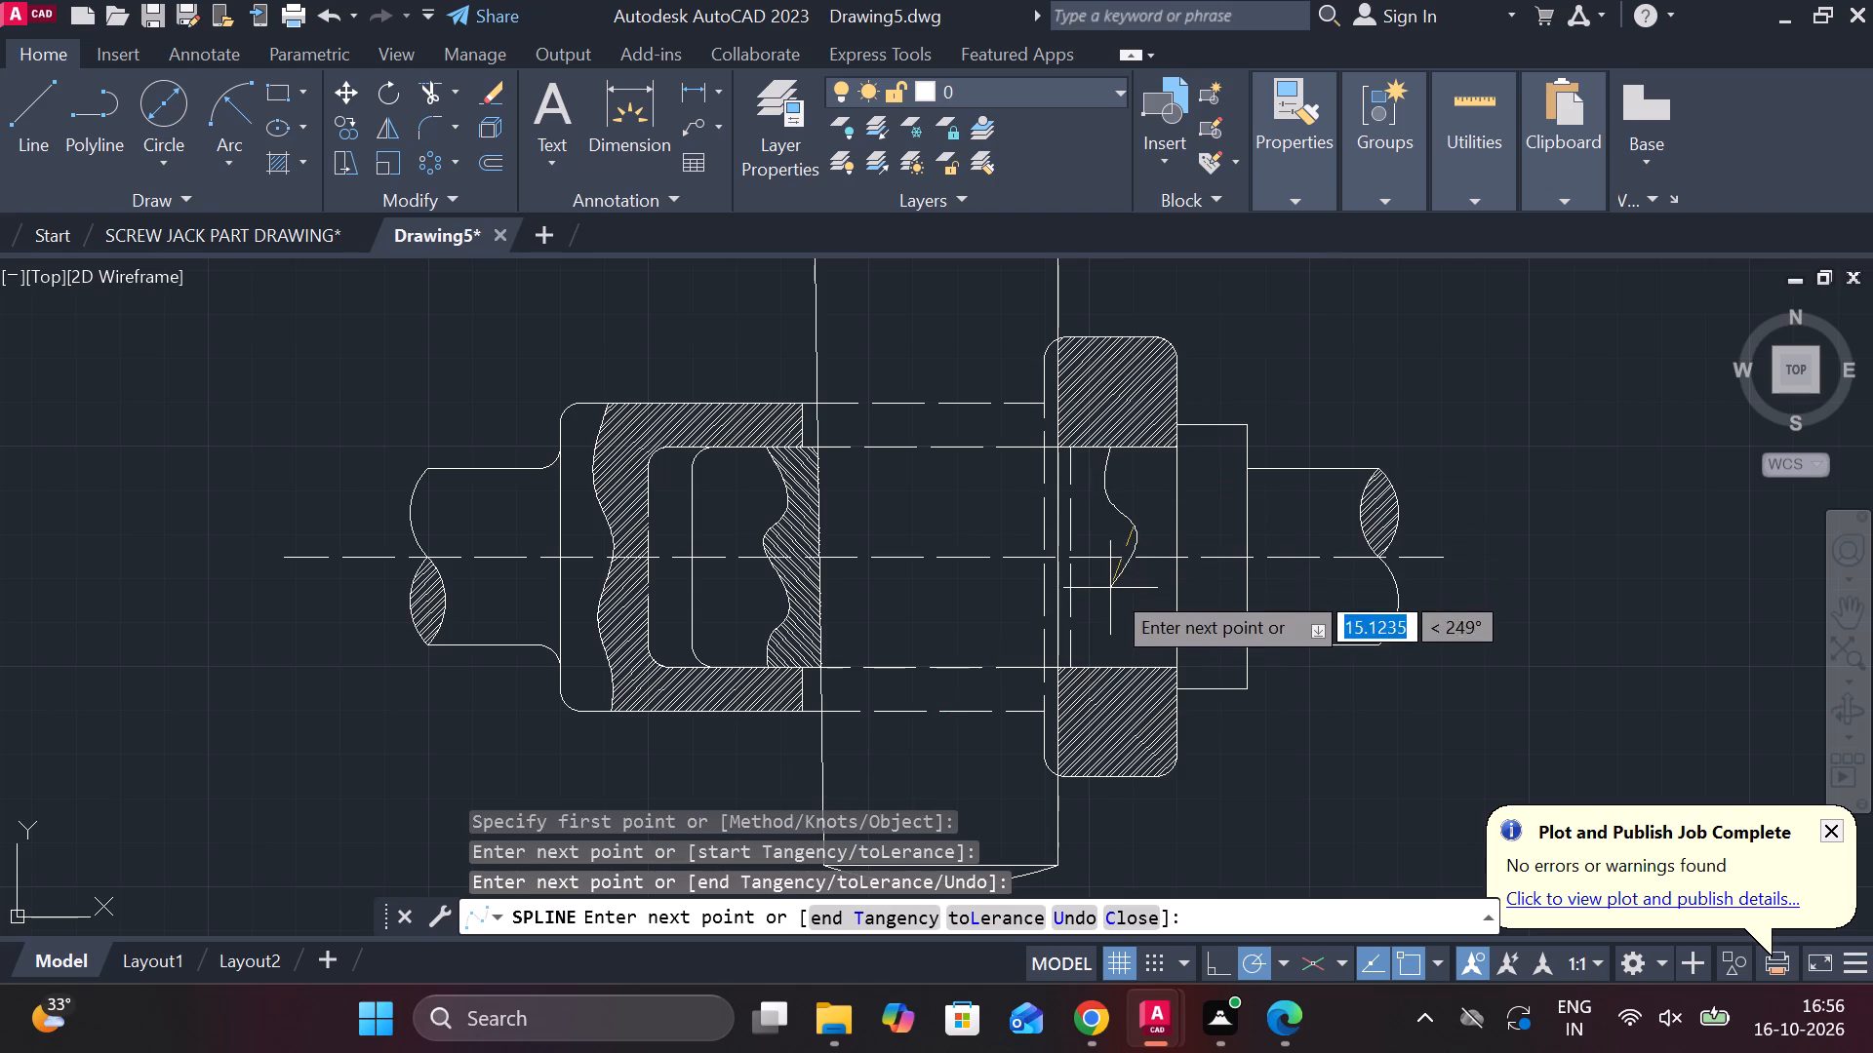
pyautogui.click(1110, 597)
pyautogui.click(1124, 640)
pyautogui.click(1117, 657)
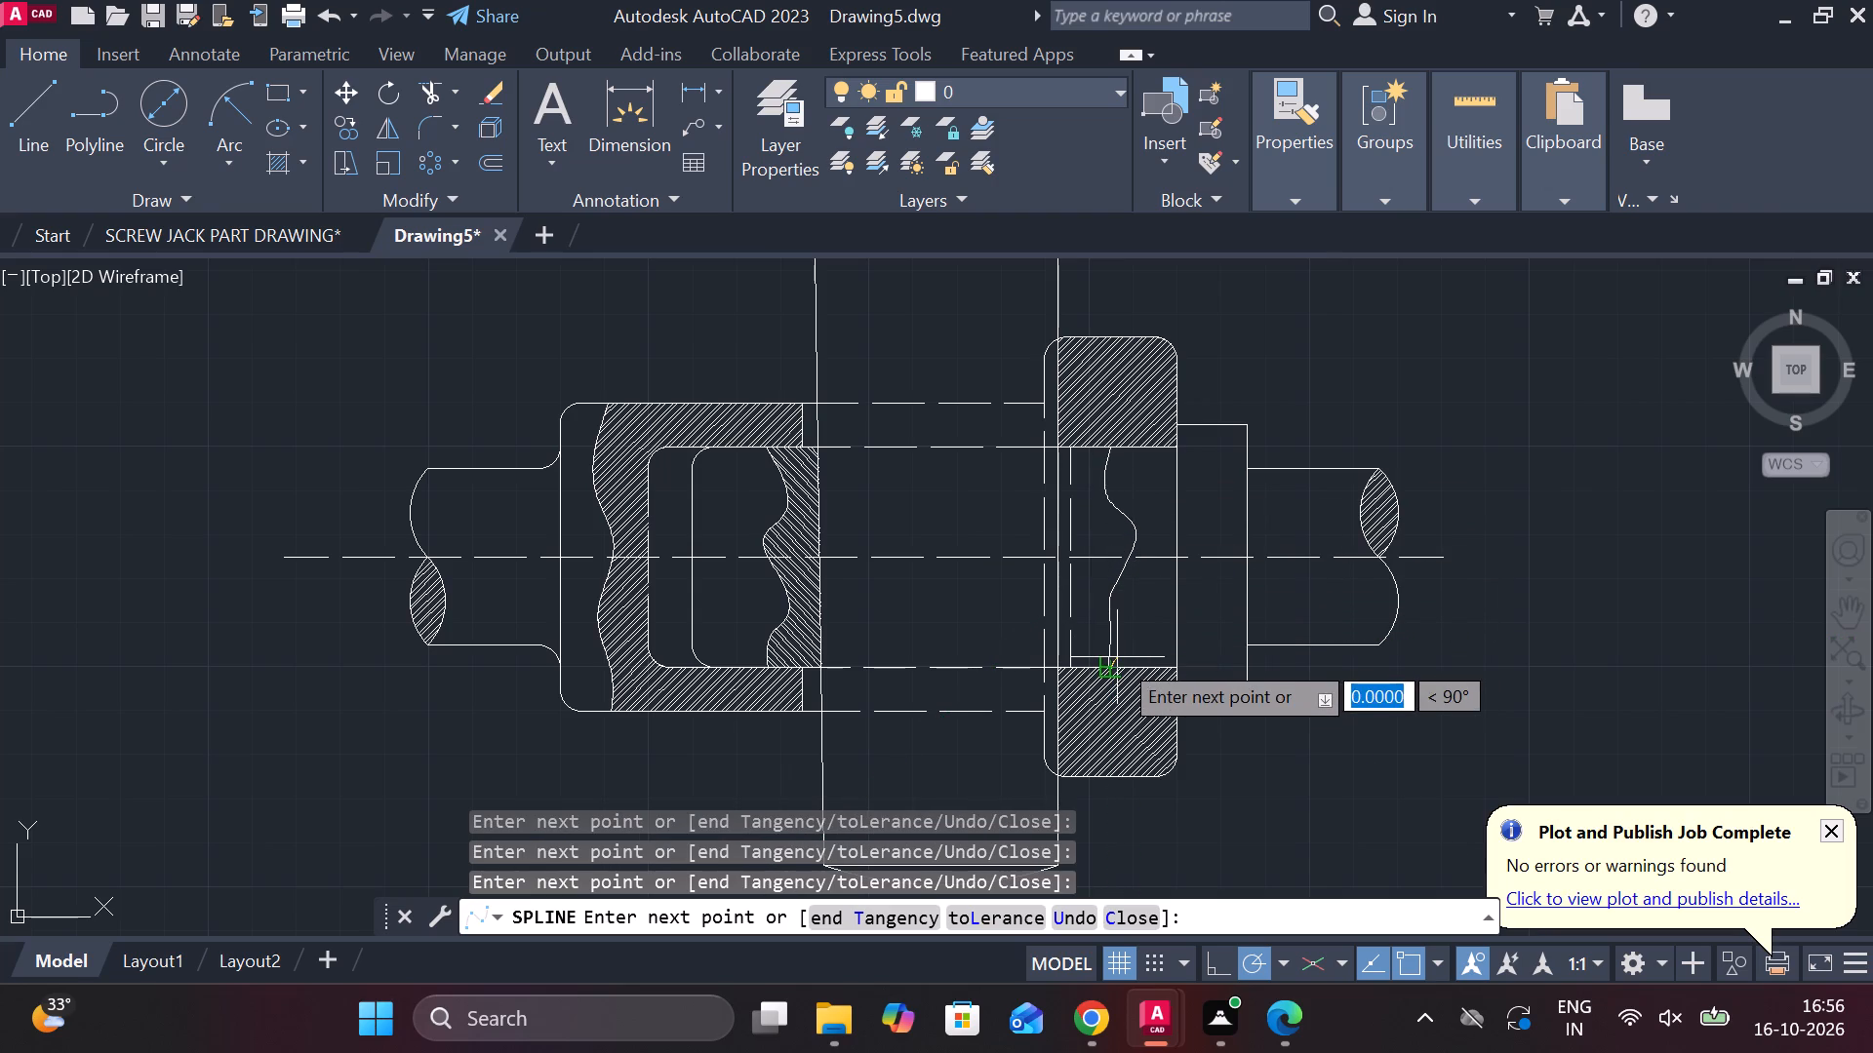
pyautogui.press('Return')
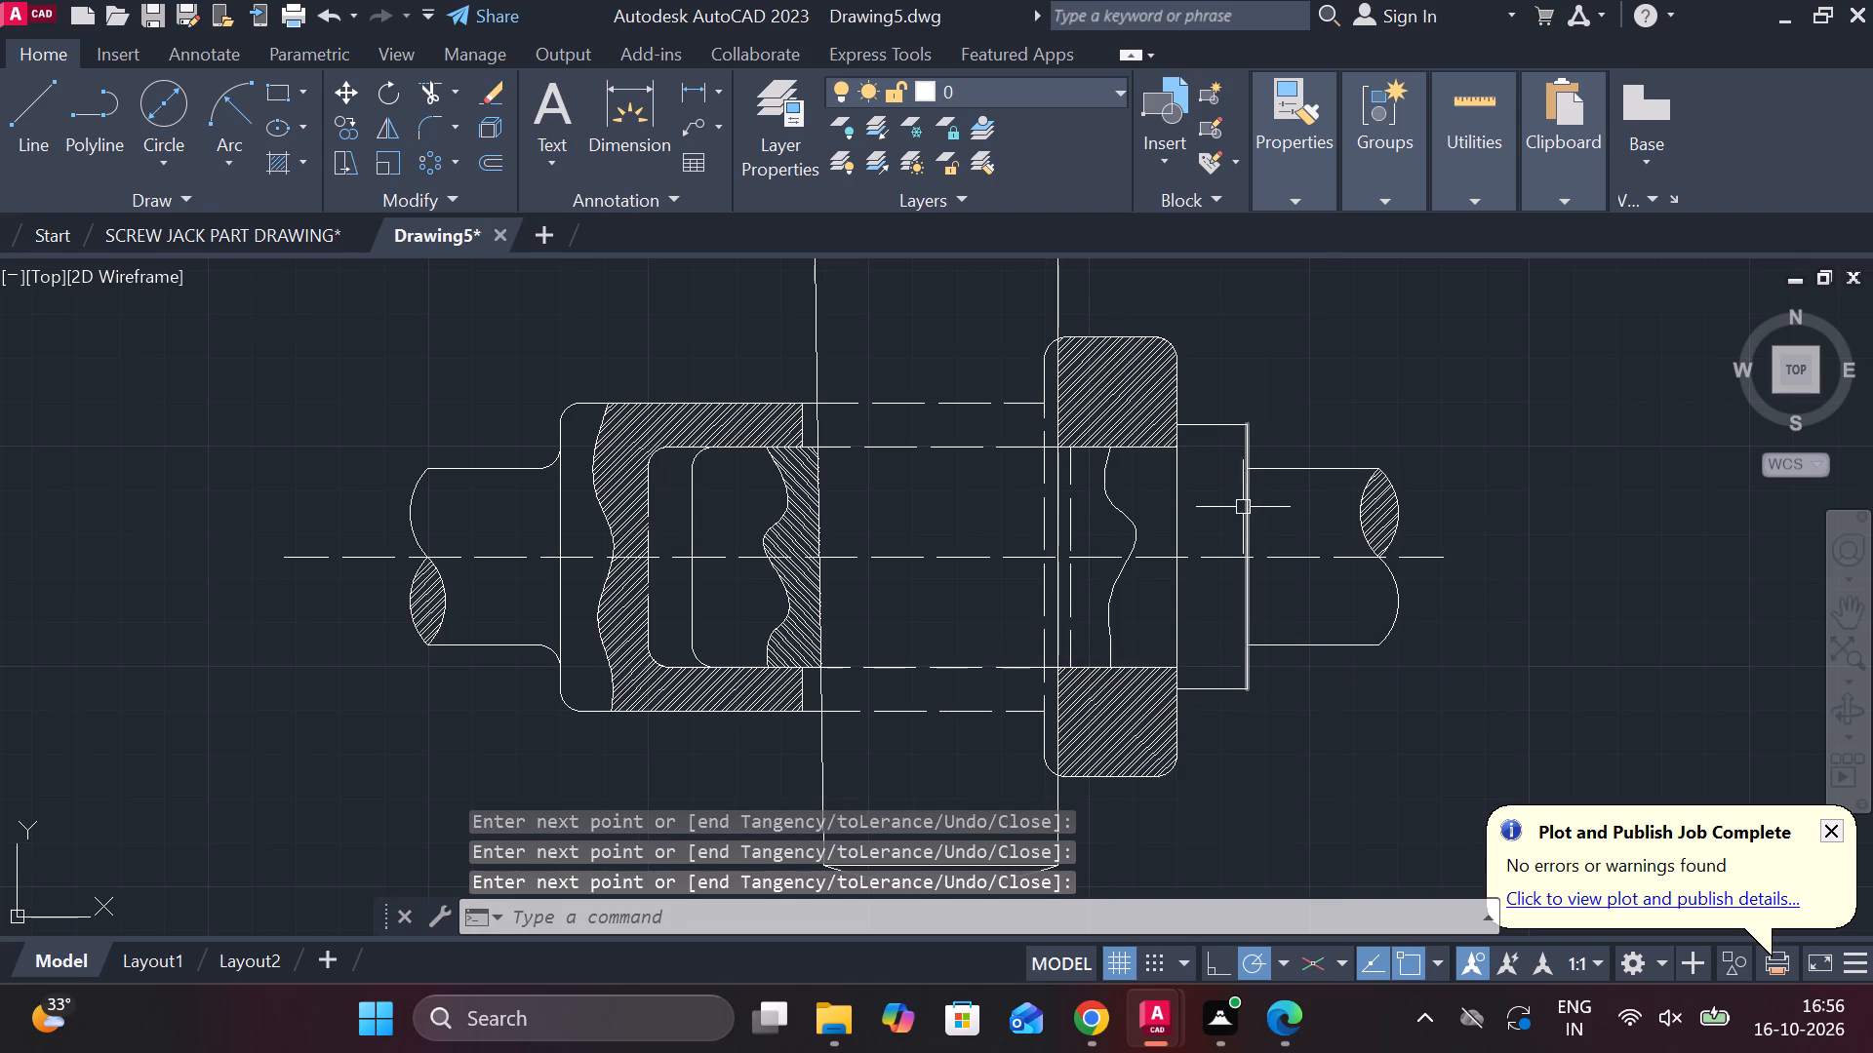
pyautogui.press('Escape')
# Hatch both halves of the spigot section inside the socket collar, up to the wavy break line, at angle 80 and scale 0.2.
pyautogui.click(273, 175)
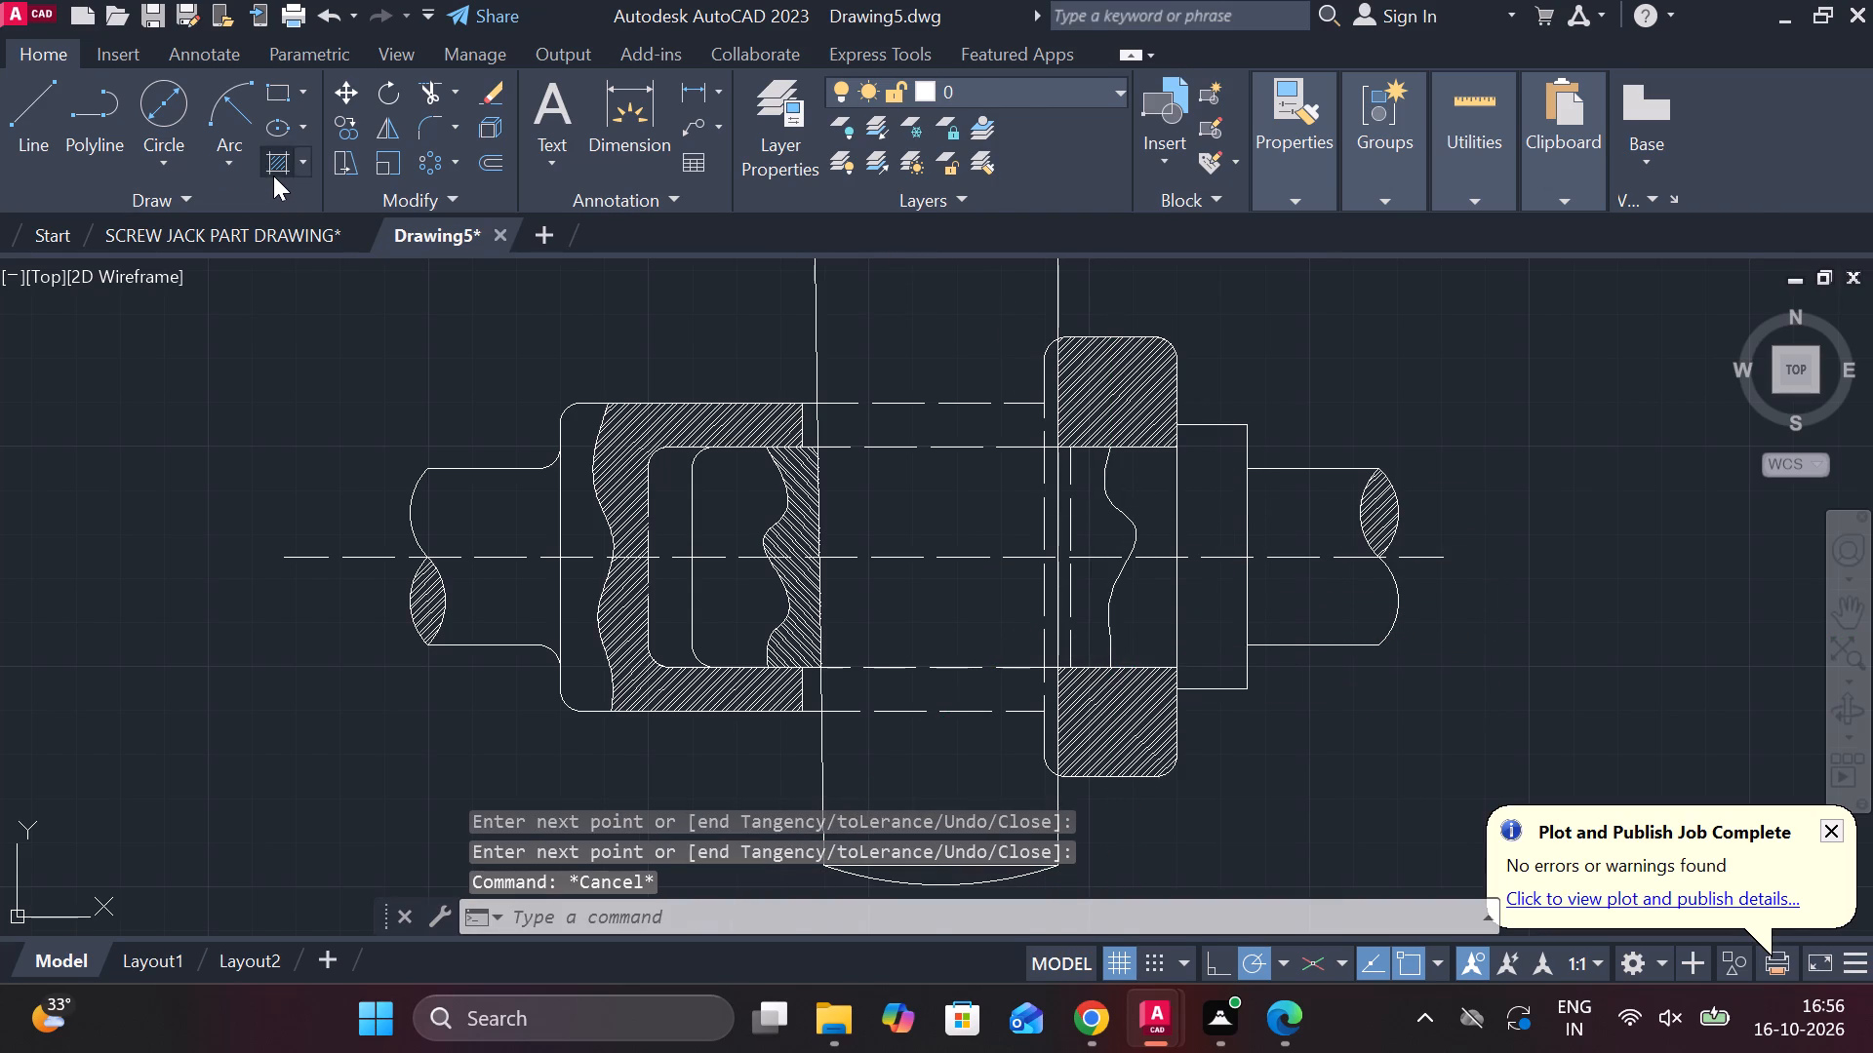
pyautogui.click(1089, 517)
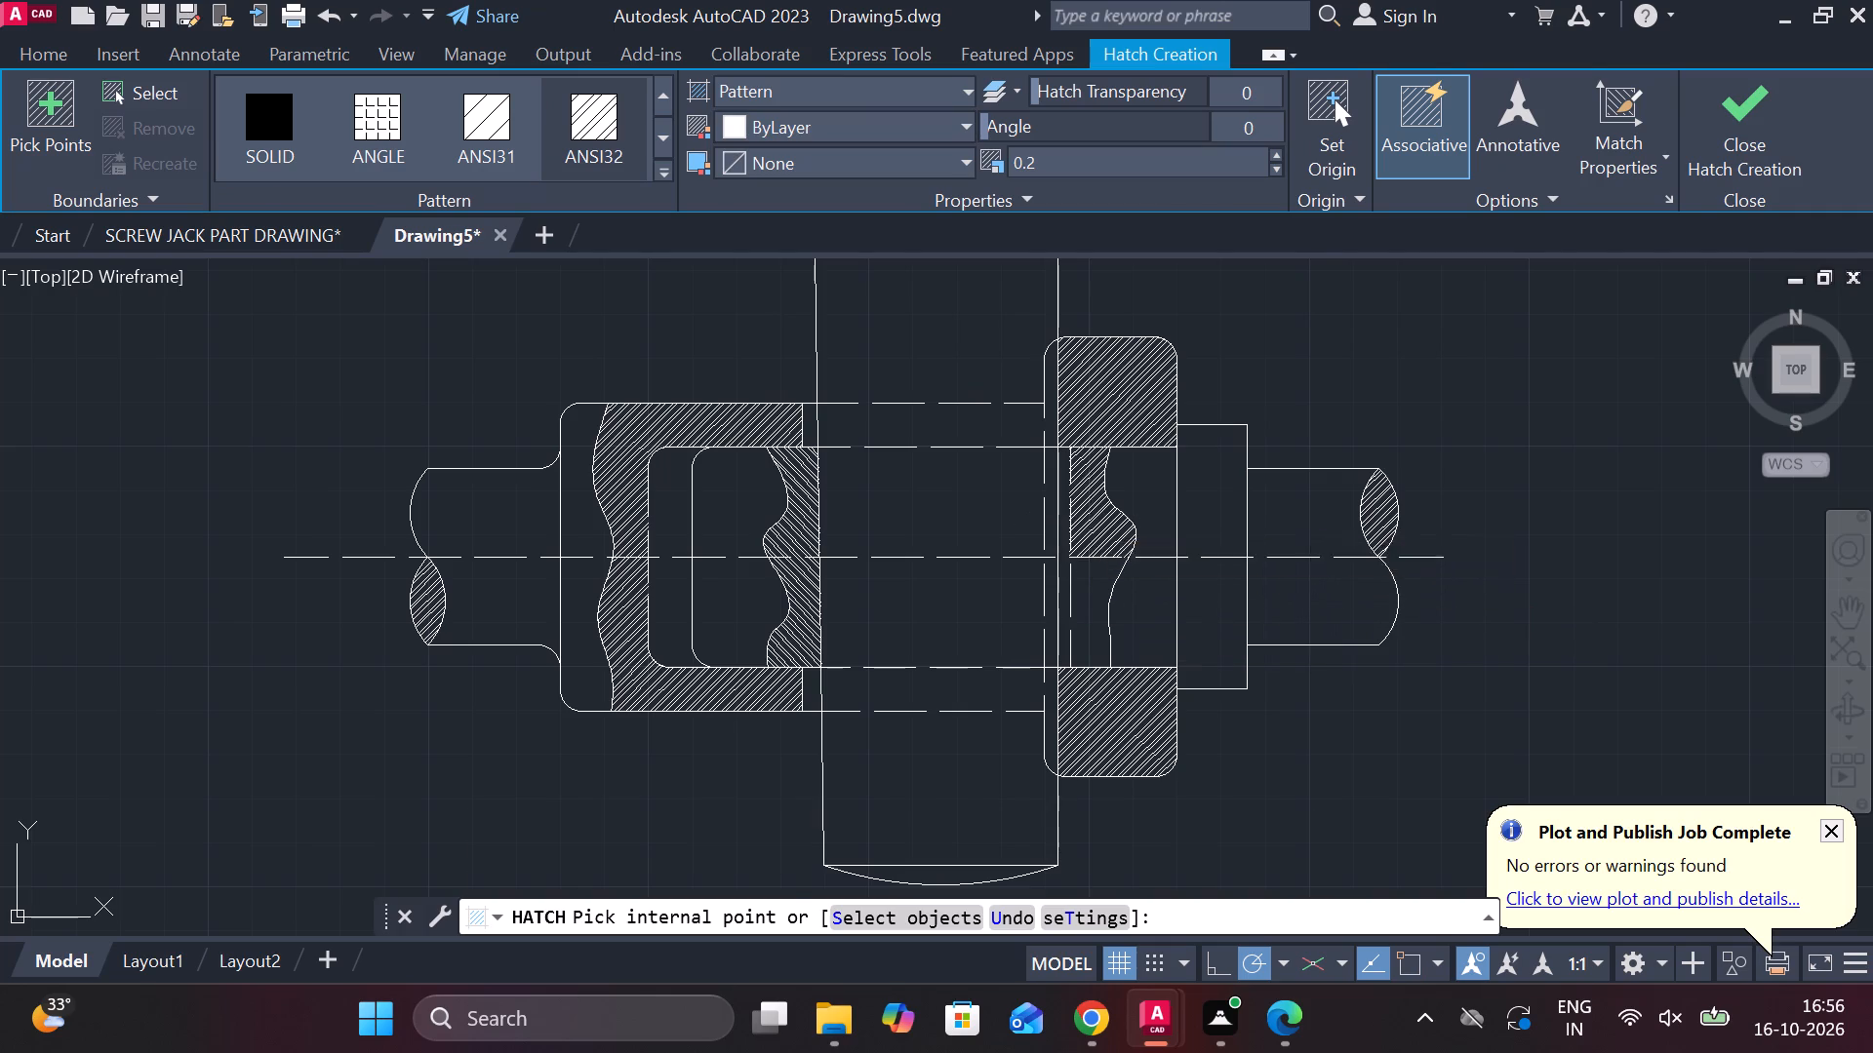
pyautogui.click(1096, 600)
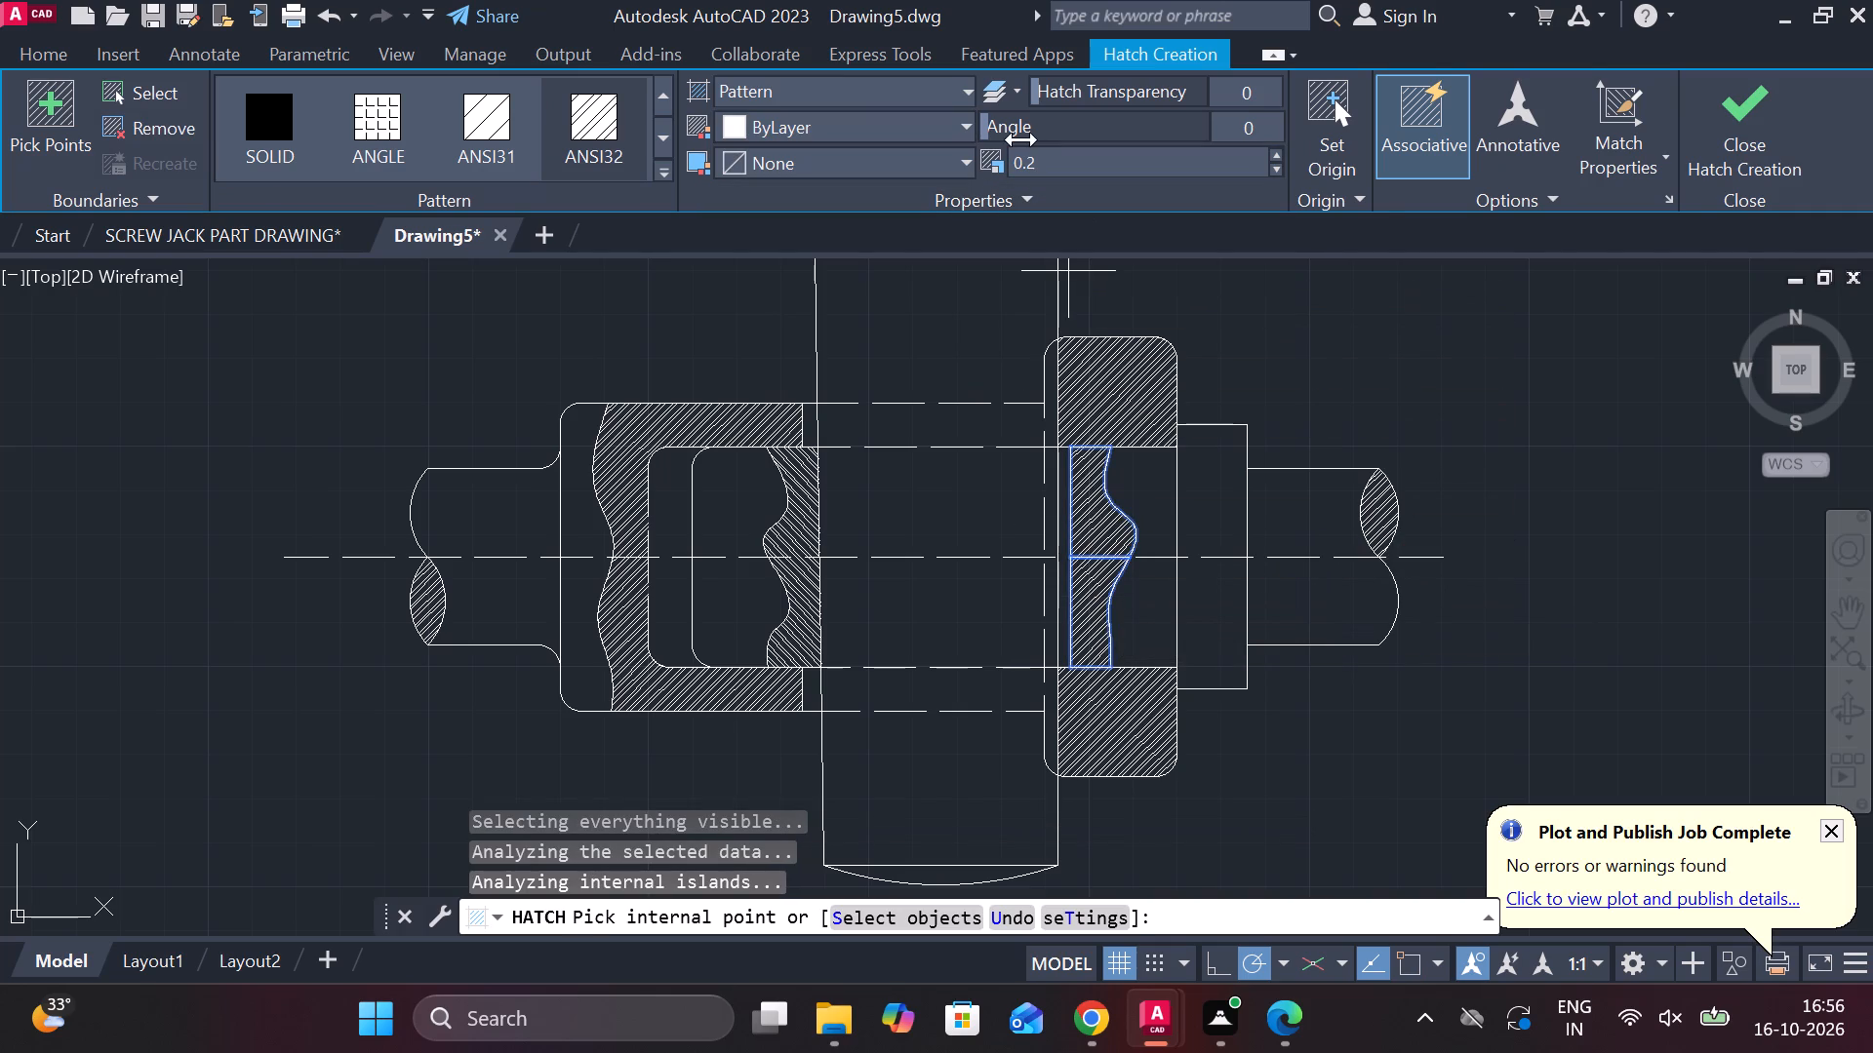
pyautogui.moveTo(1021, 139); pyautogui.dragTo(1123, 139)
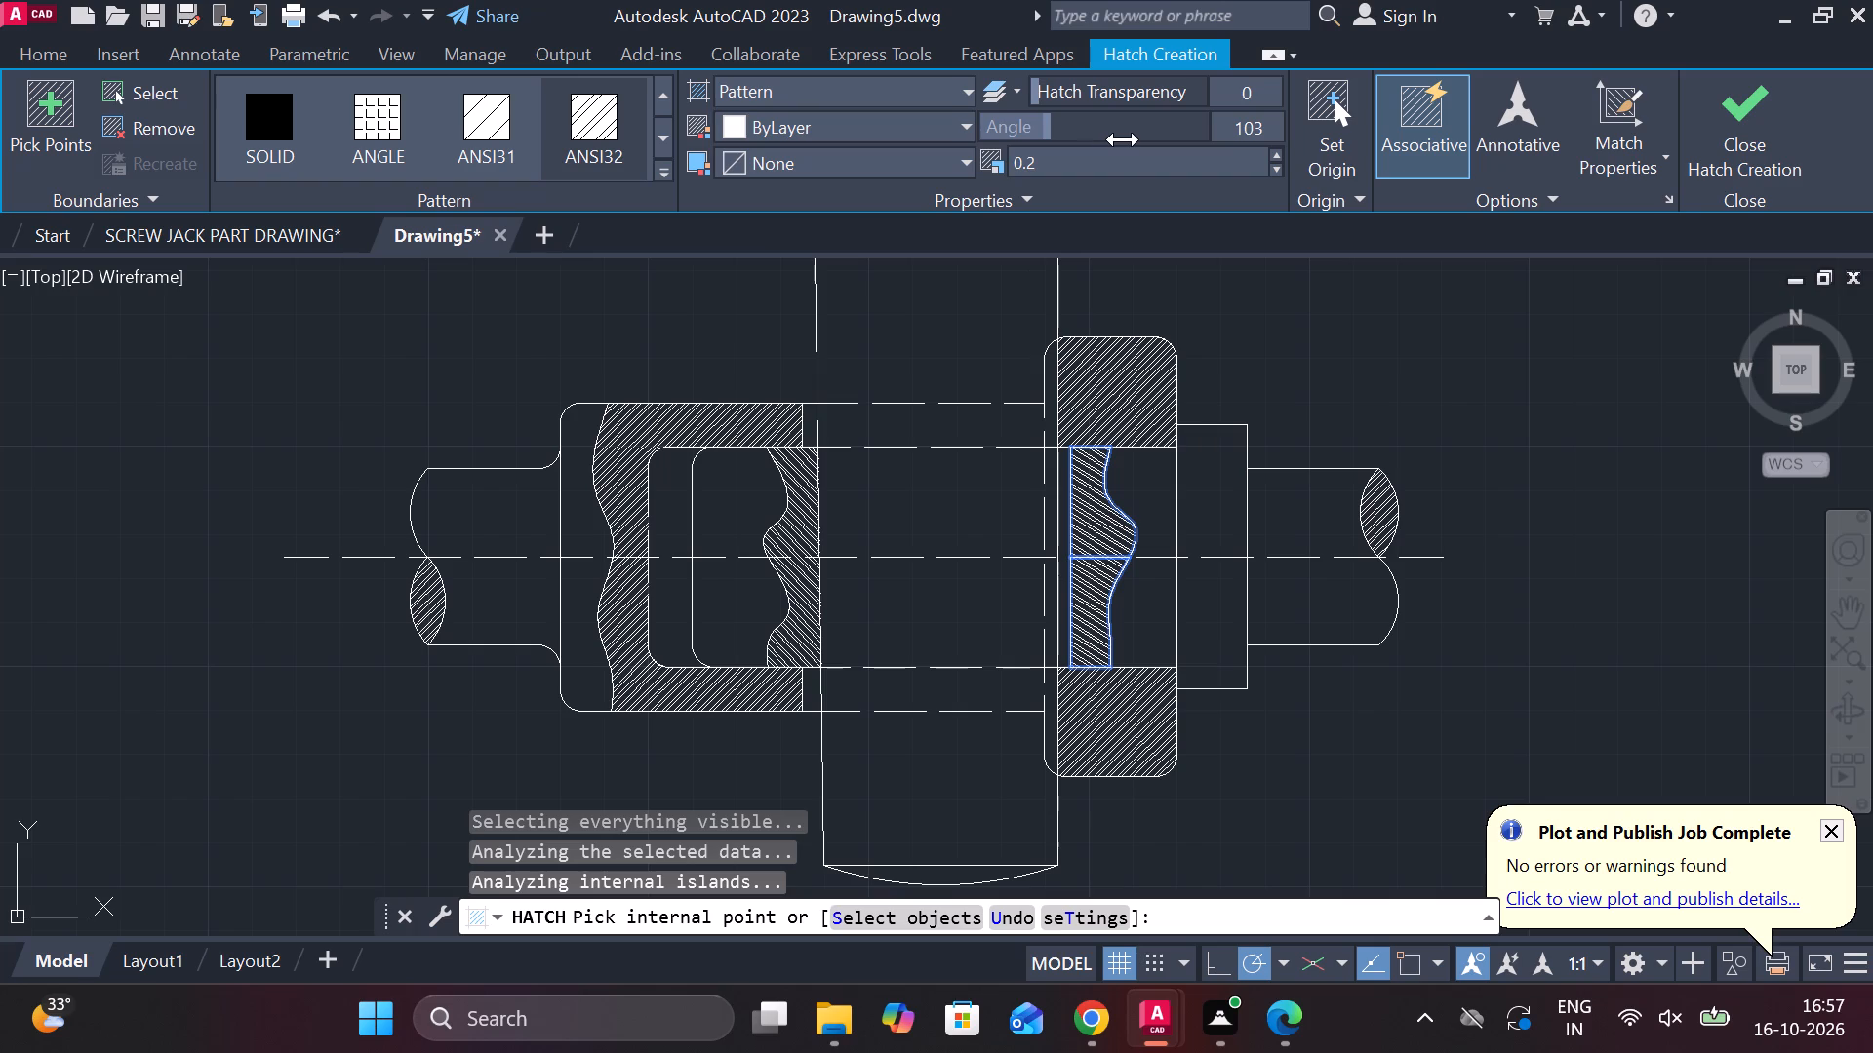
pyautogui.moveTo(1123, 139); pyautogui.dragTo(1089, 133)
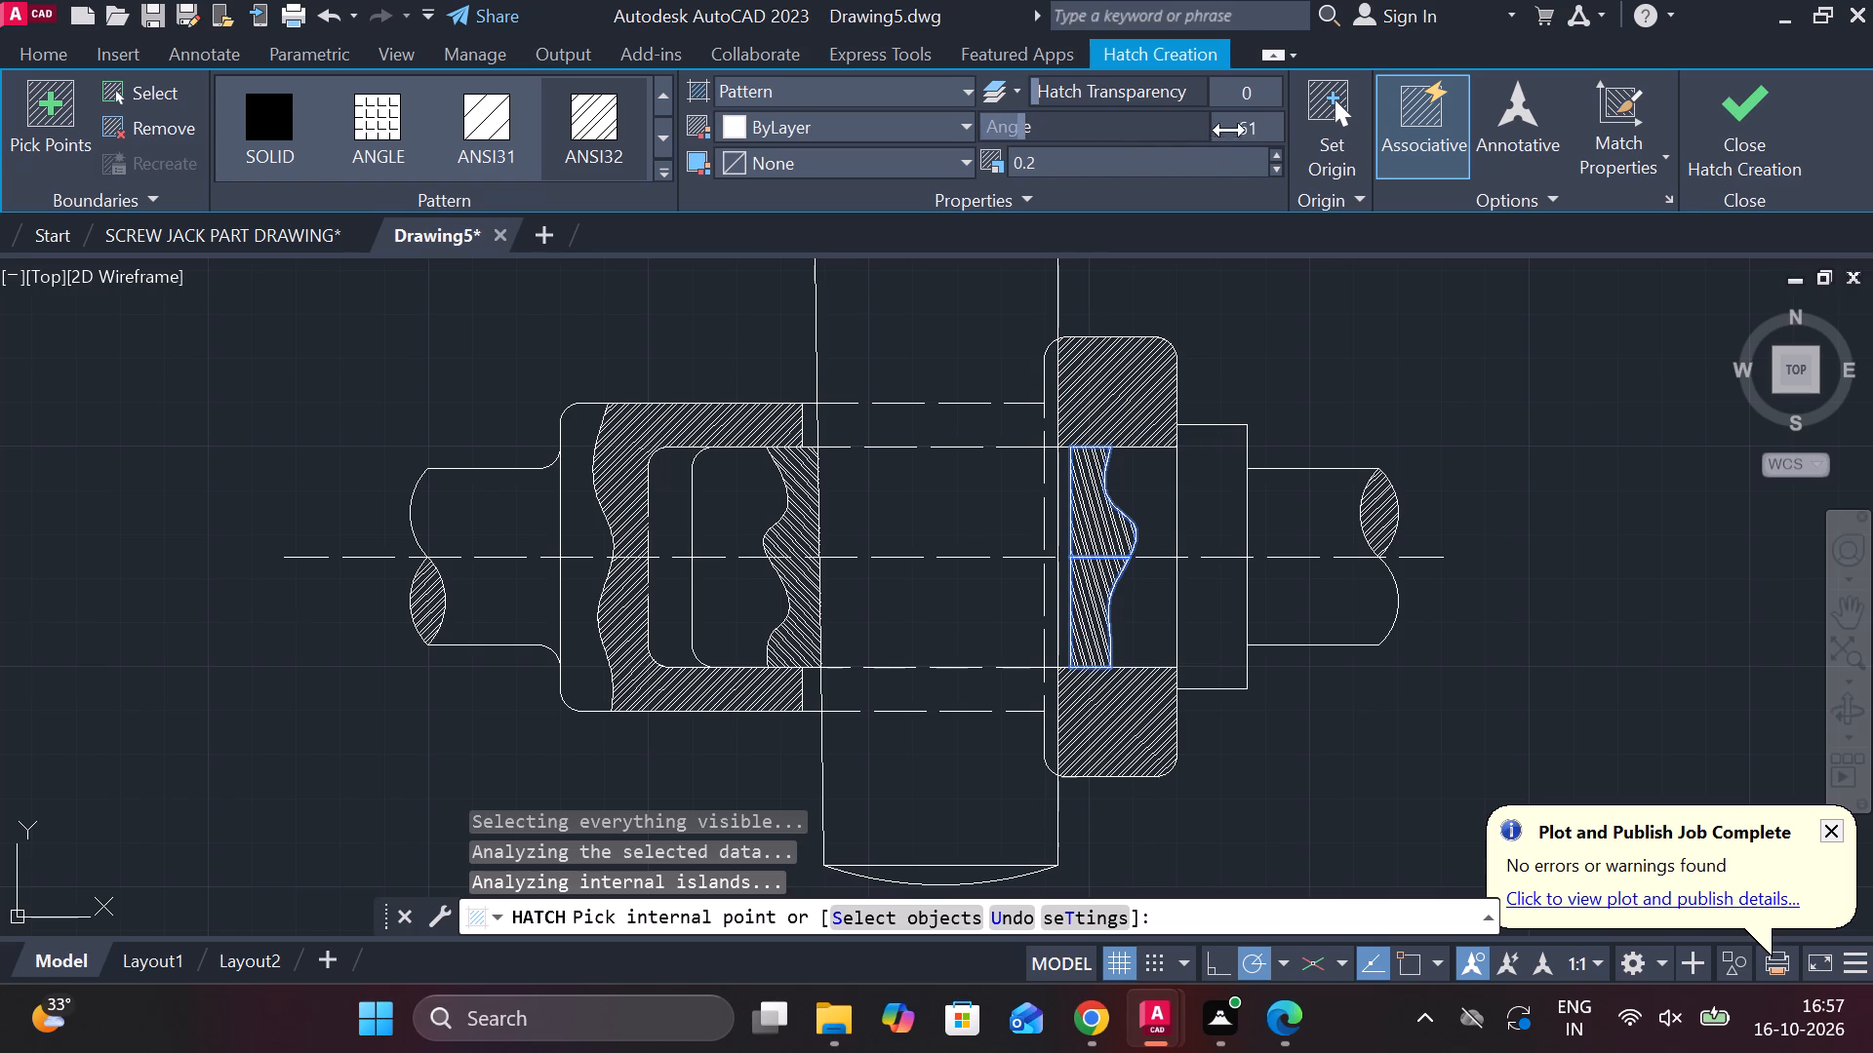
pyautogui.click(1248, 132)
pyautogui.press('9')
pyautogui.press('BackSpace')
pyautogui.write('80')
pyautogui.press('Return')
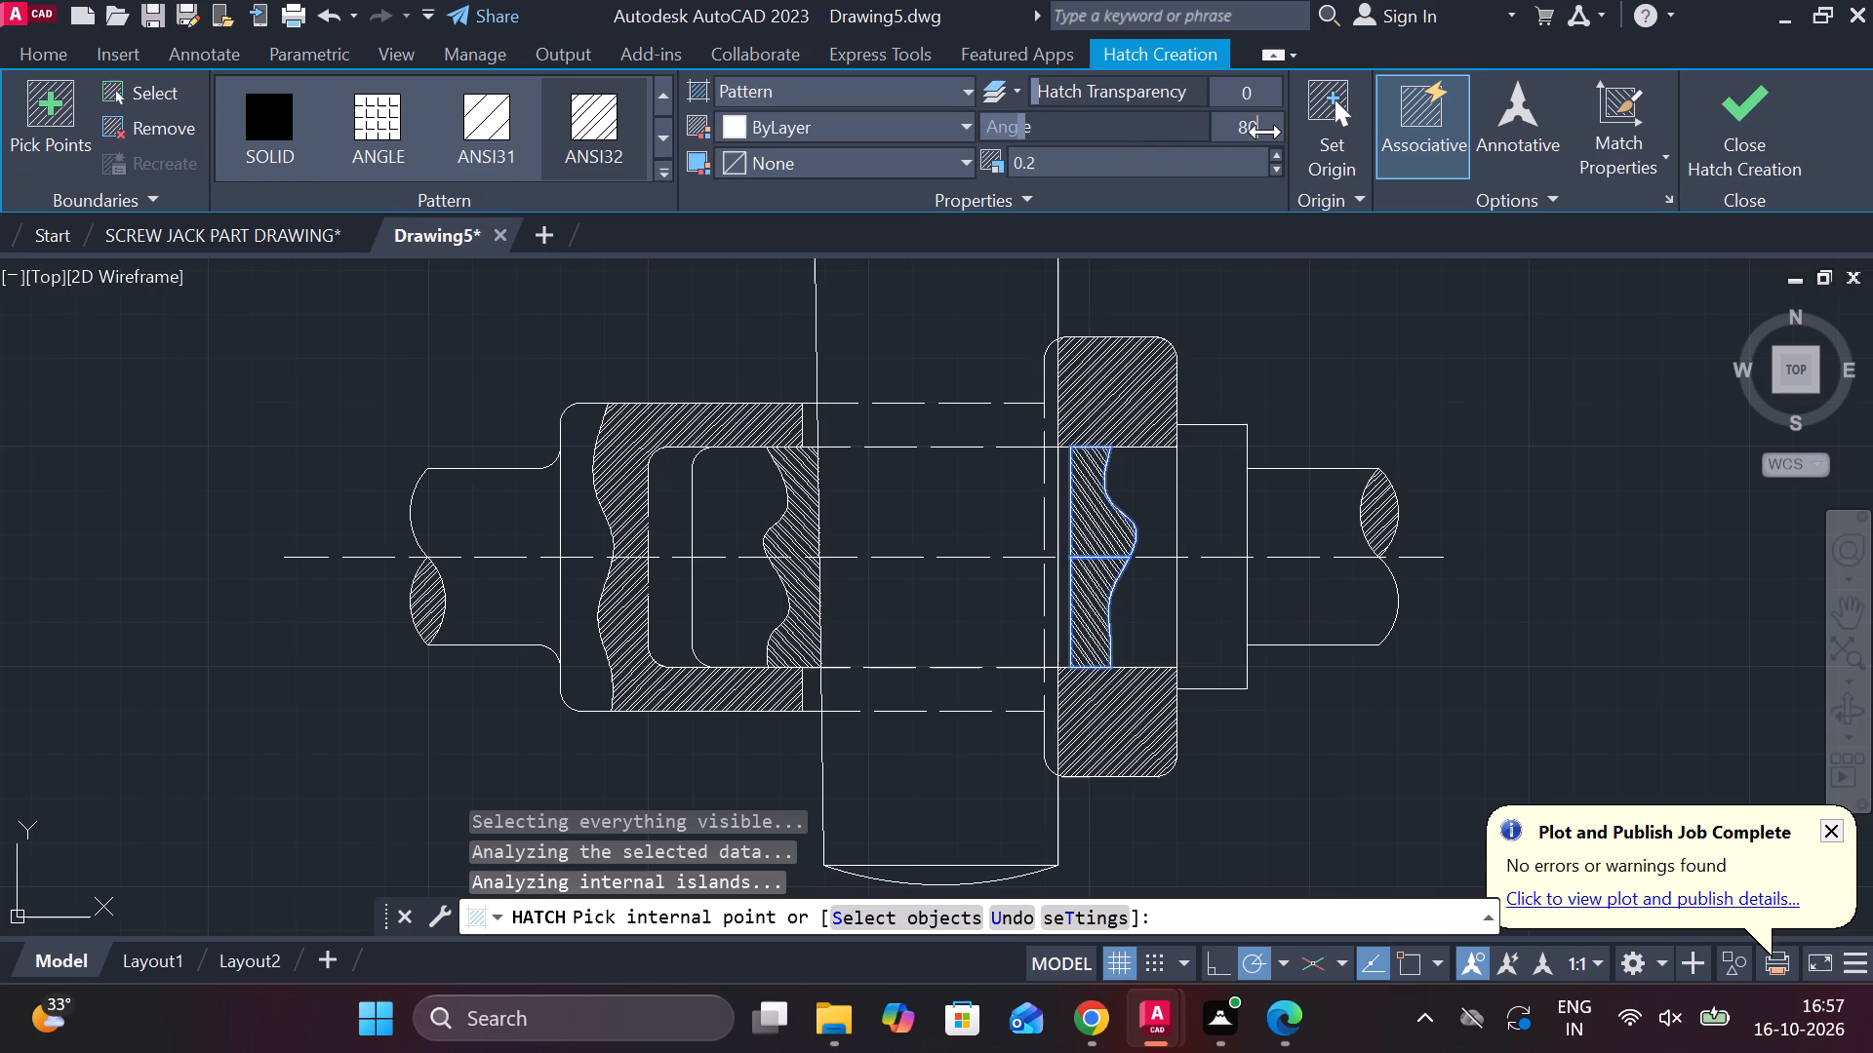
pyautogui.click(1768, 146)
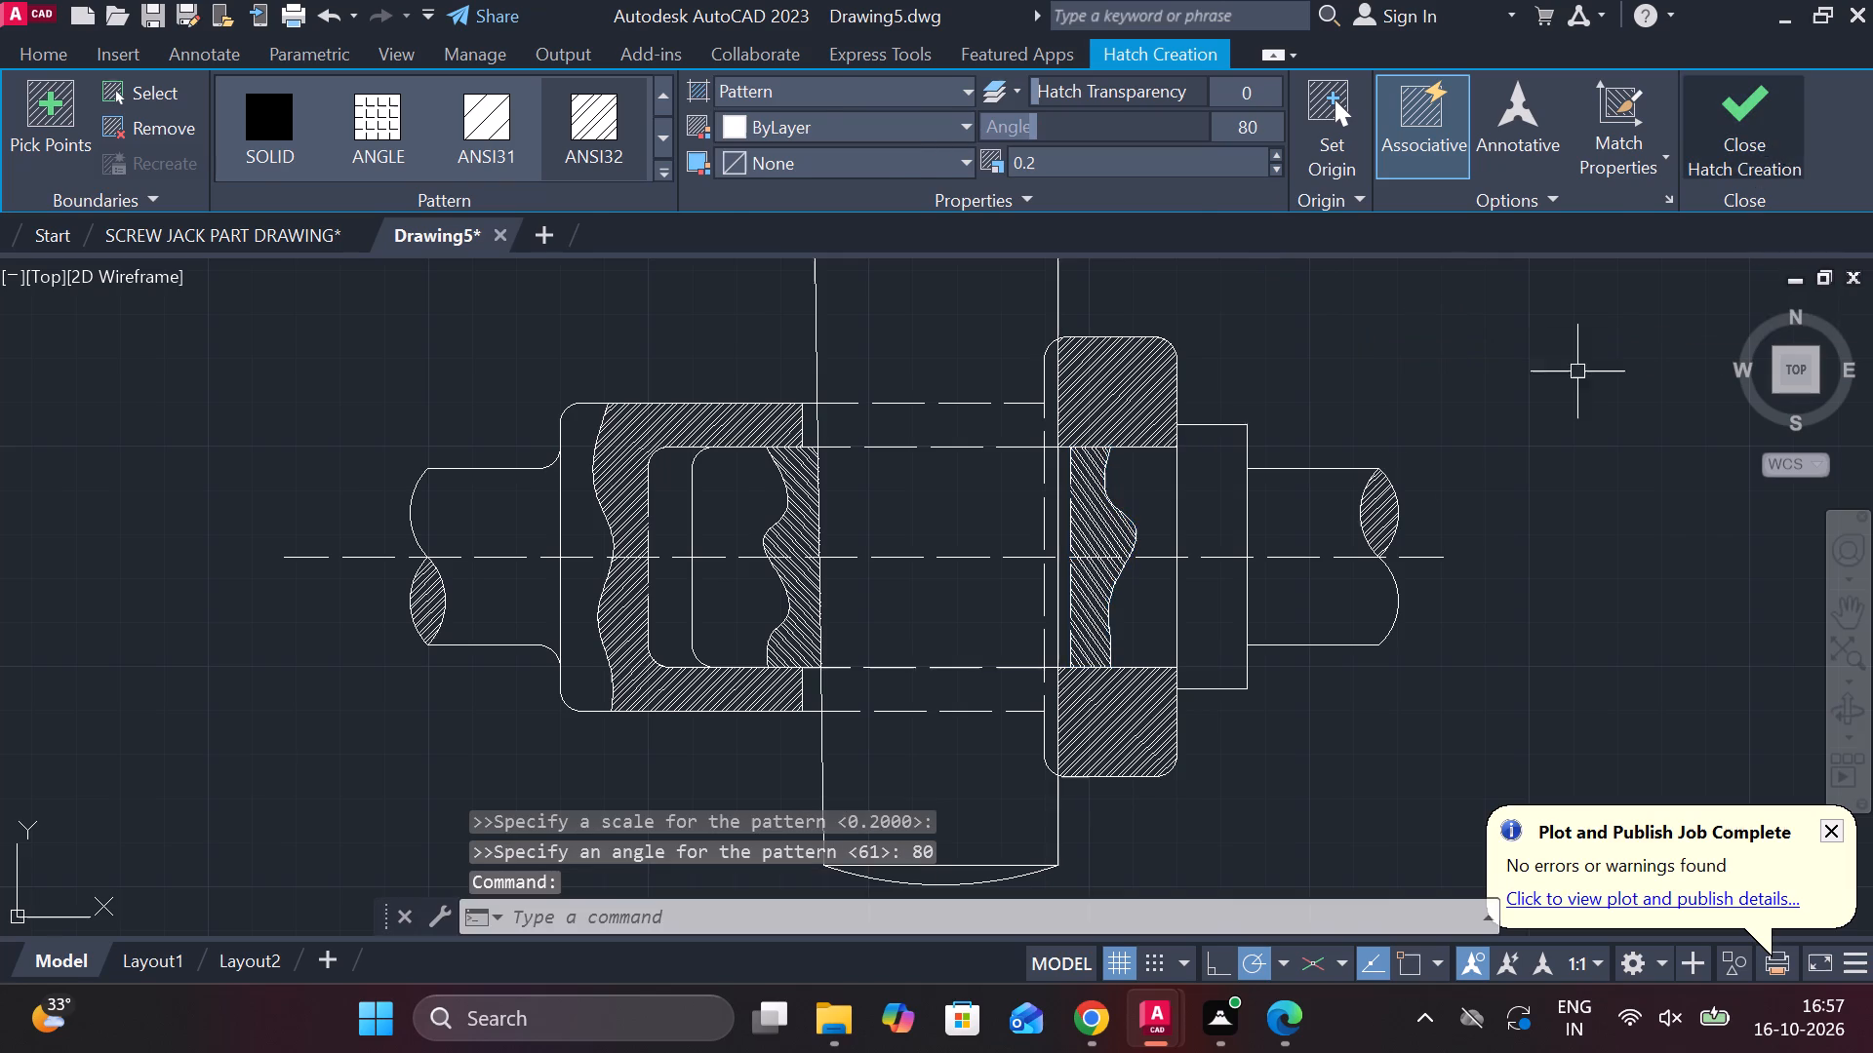
# Add a vertical linear dimension across the socket rod's upper and lower edges, placed beyond its broken end.
pyautogui.scroll(-1, 1398, 469)
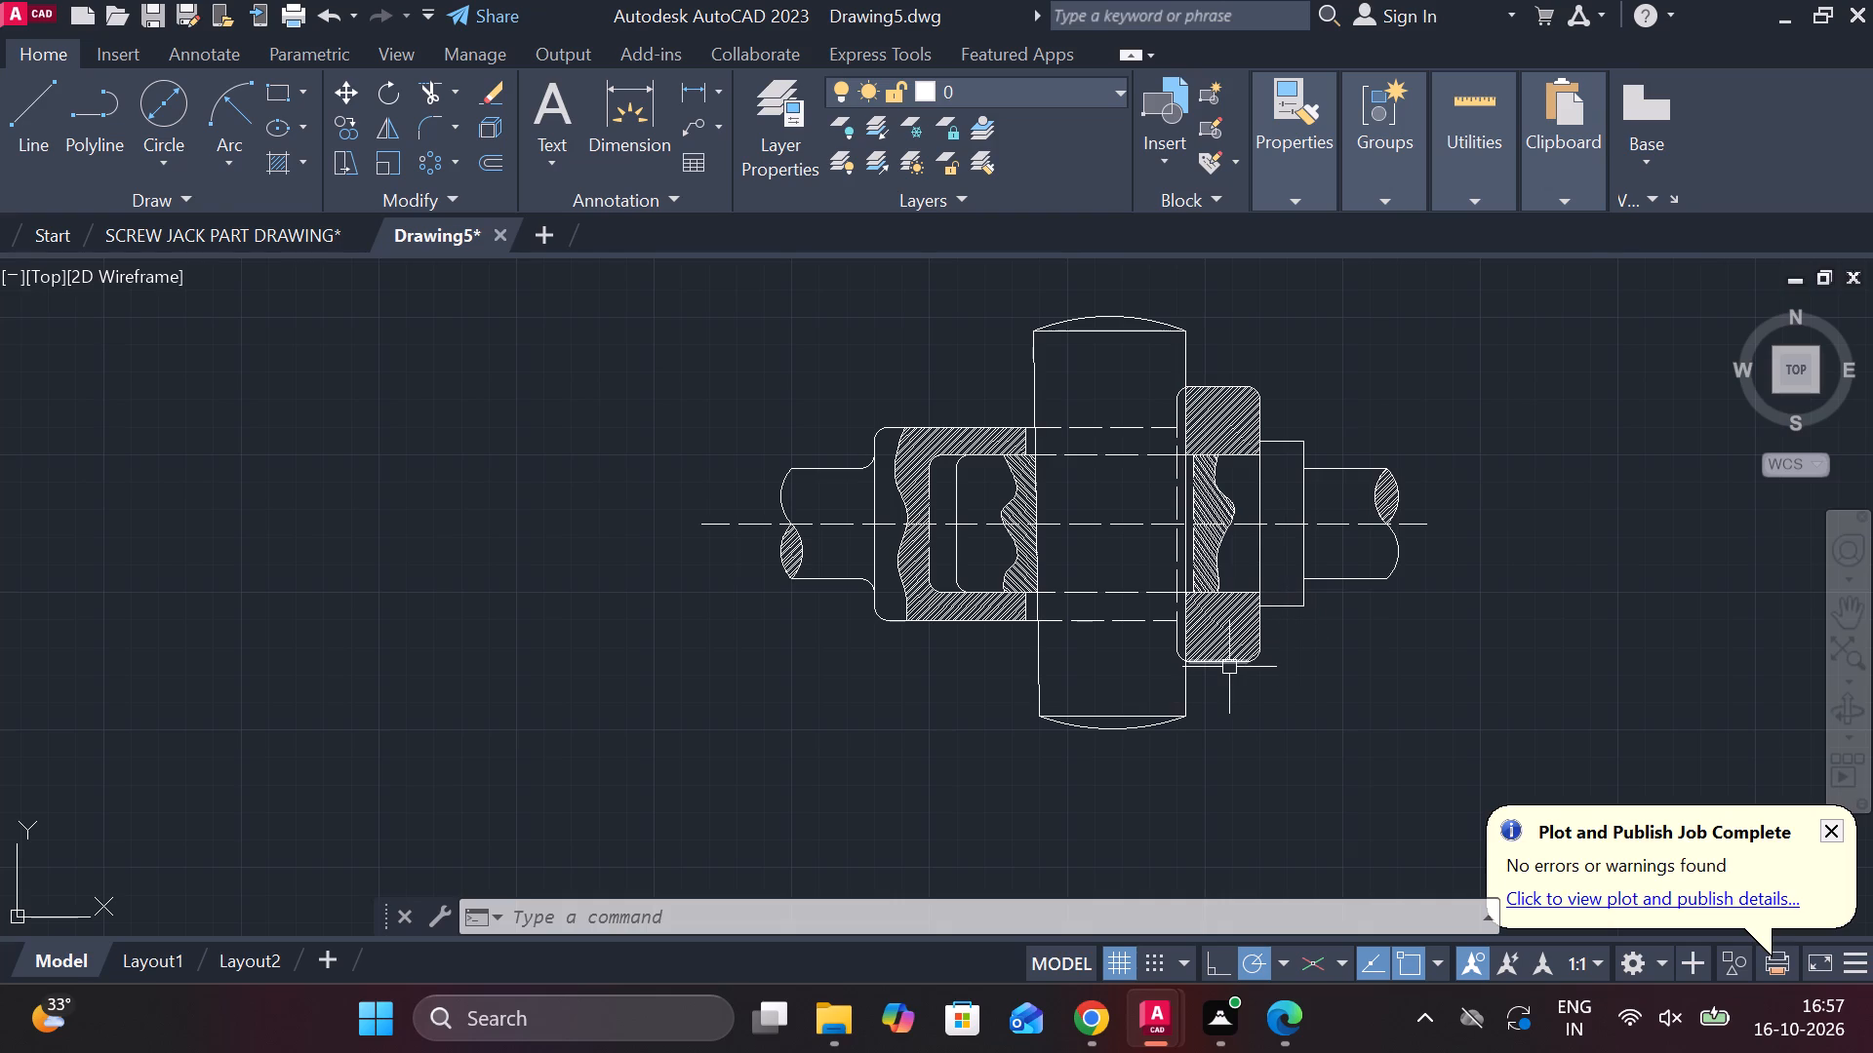
pyautogui.moveTo(1173, 715); pyautogui.dragTo(1116, 675, button='middle')
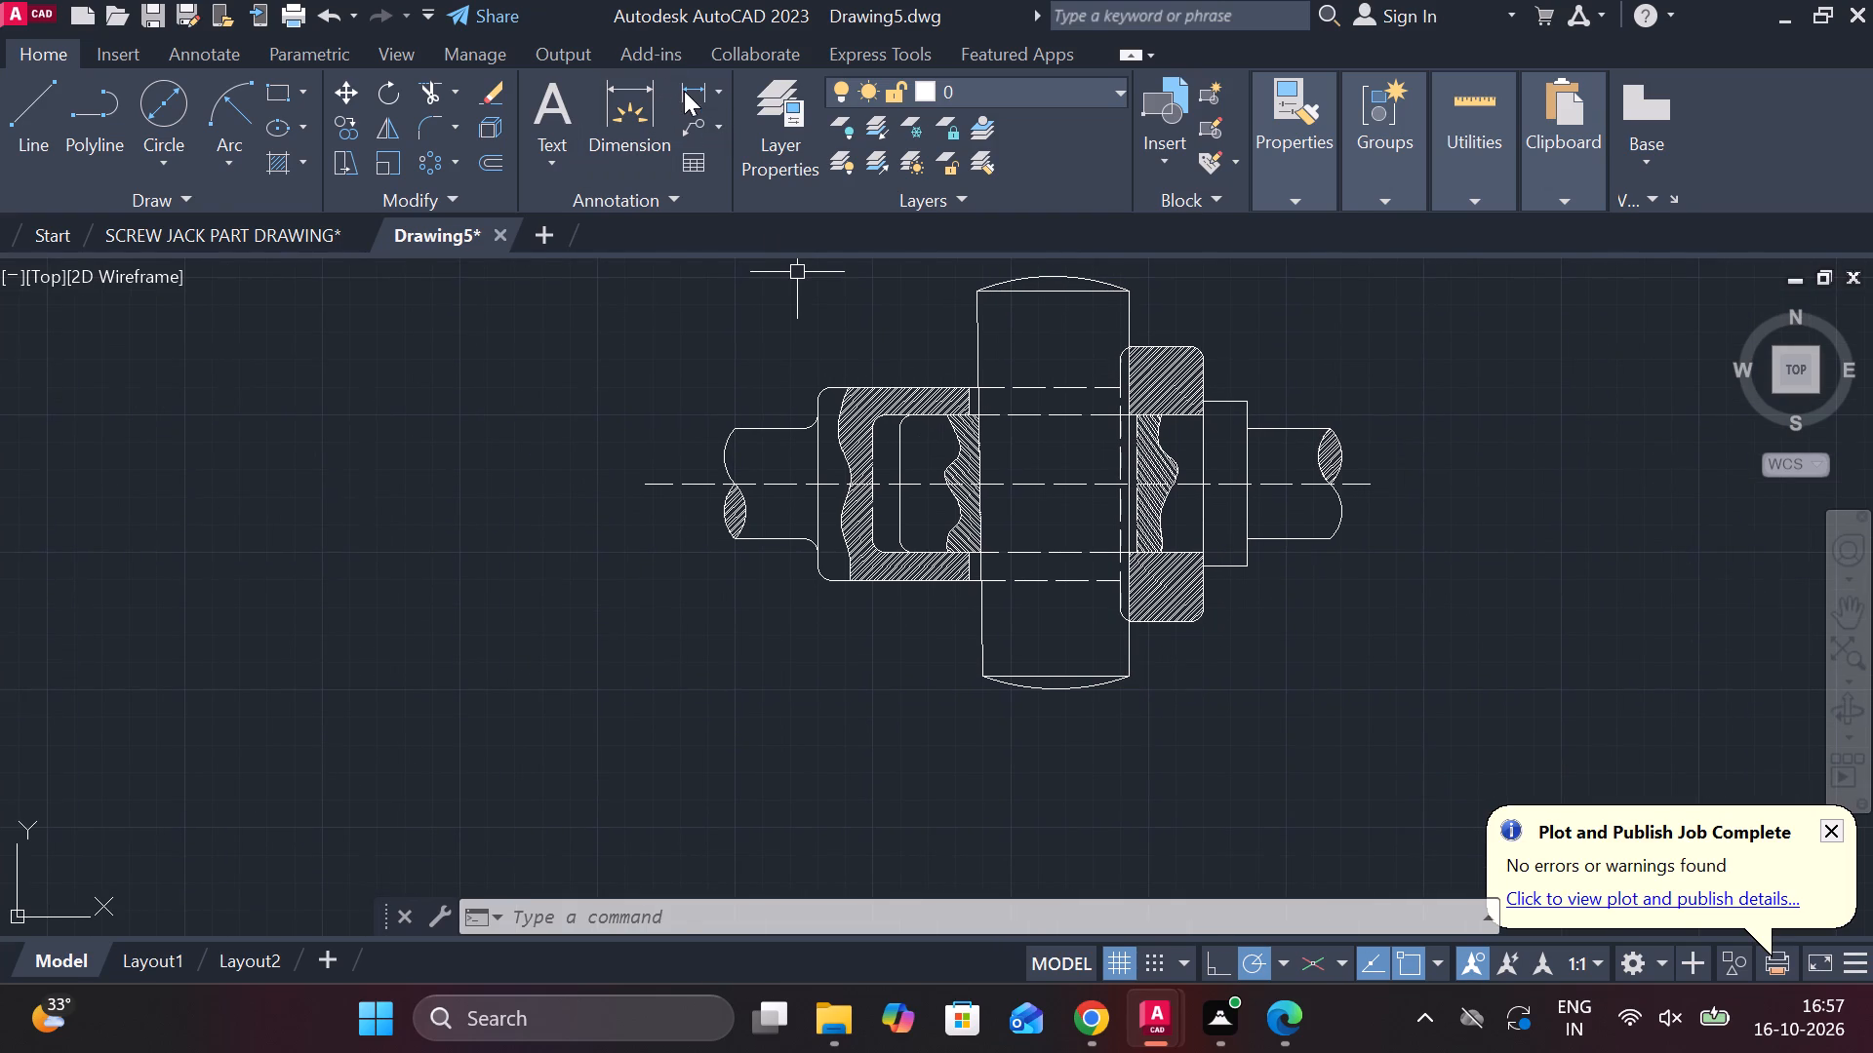
pyautogui.click(684, 91)
pyautogui.scroll(2, 757, 439)
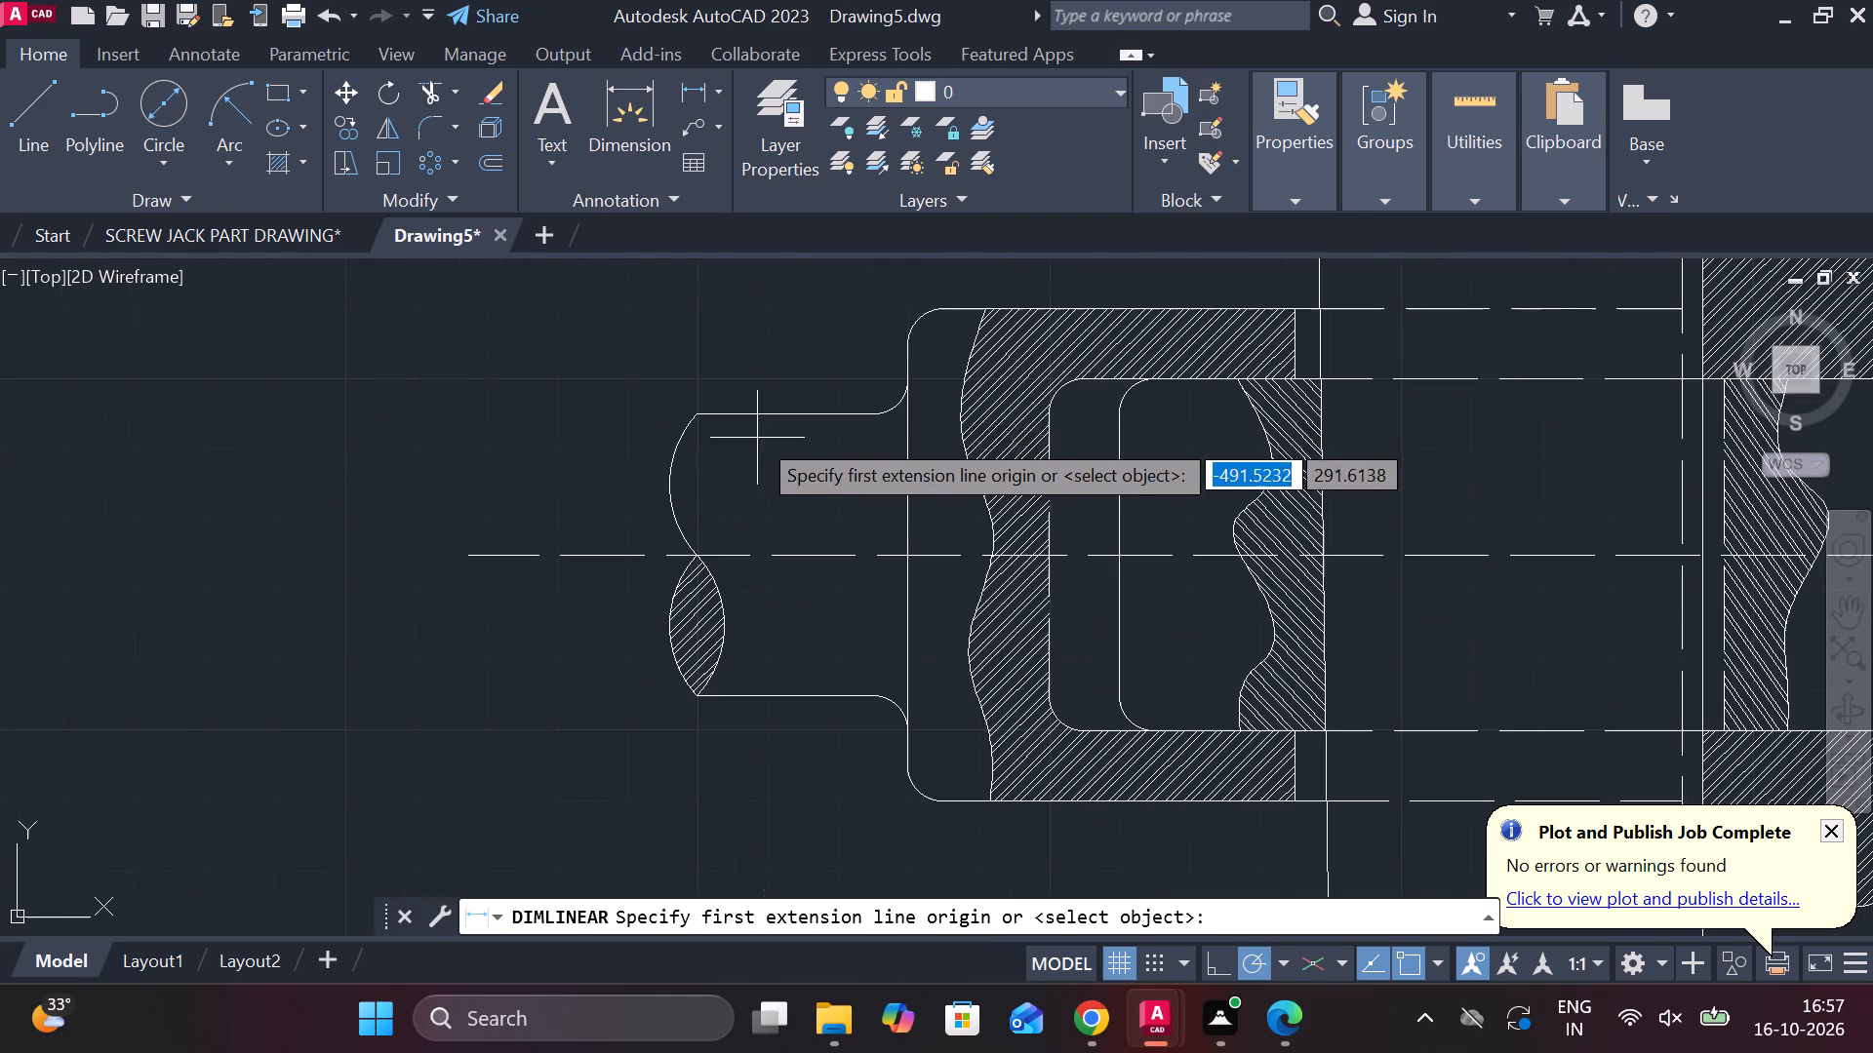
pyautogui.click(760, 407)
pyautogui.click(758, 692)
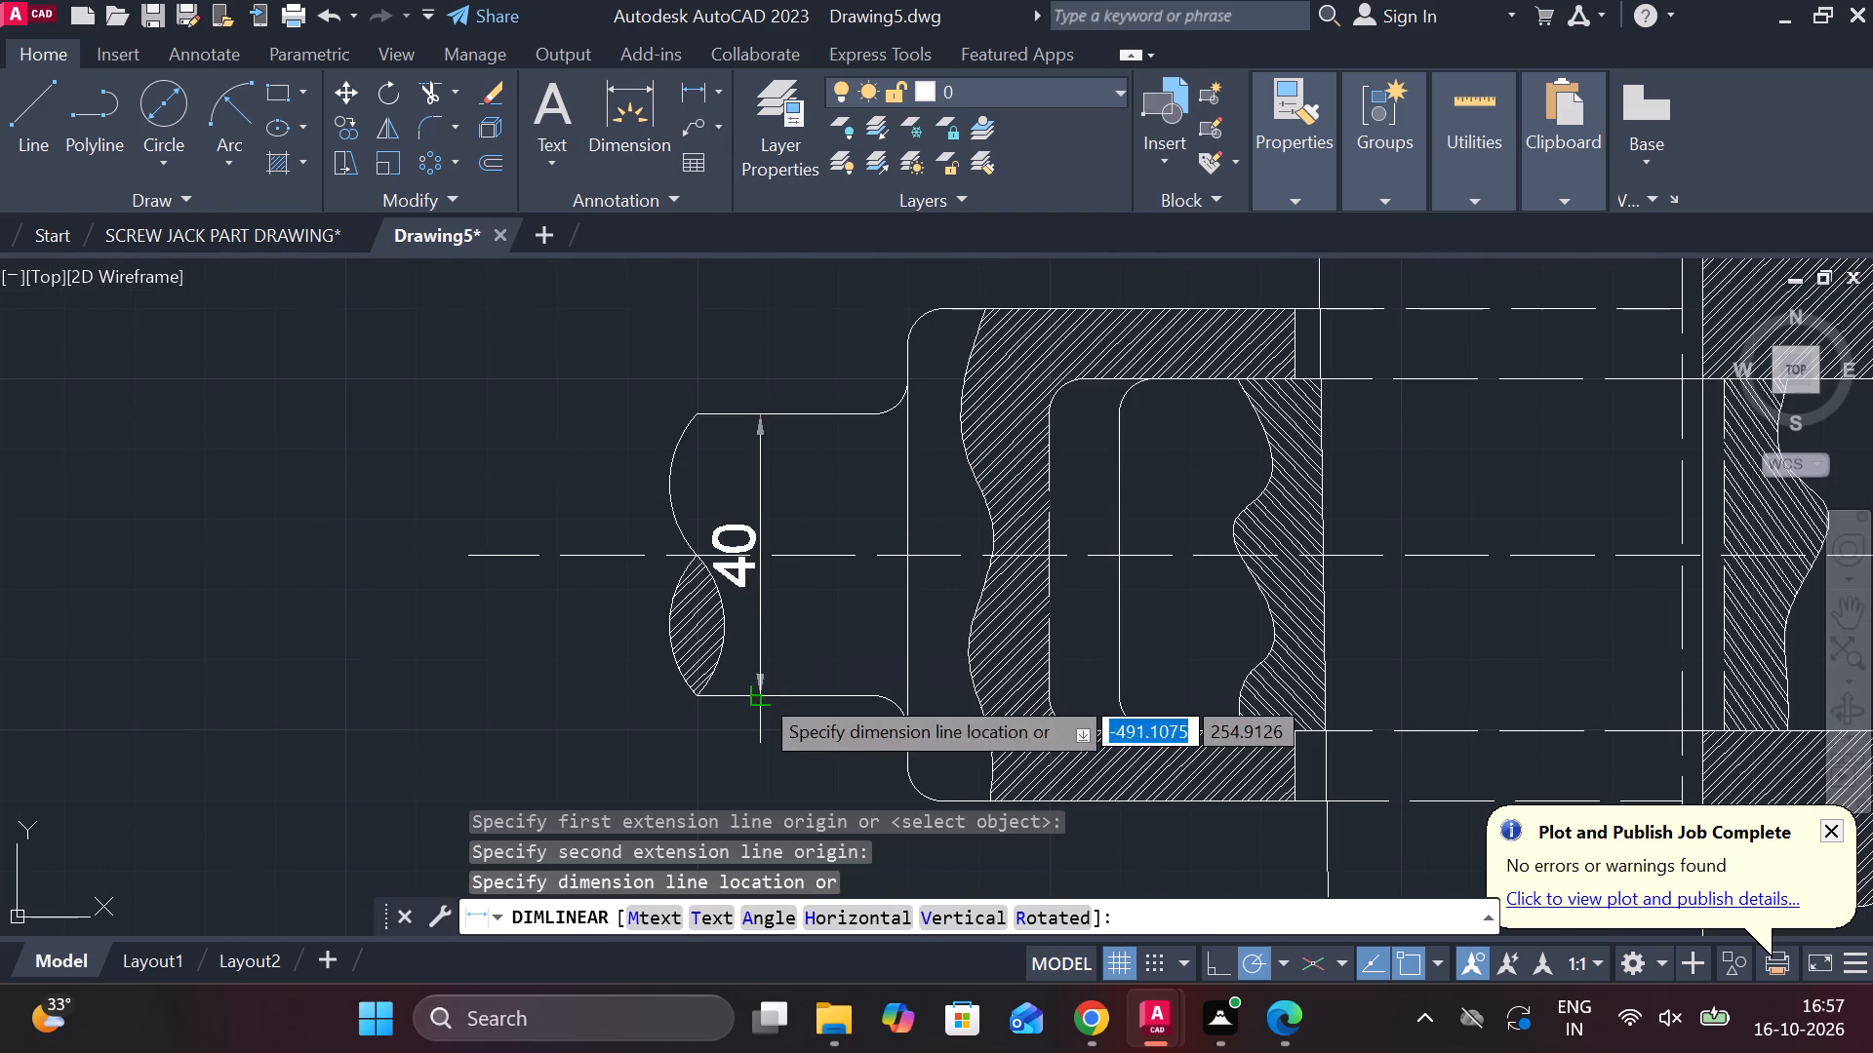
pyautogui.moveTo(529, 668); pyautogui.dragTo(587, 663, button='middle')
pyautogui.click(458, 645)
pyautogui.scroll(-1, 458, 645)
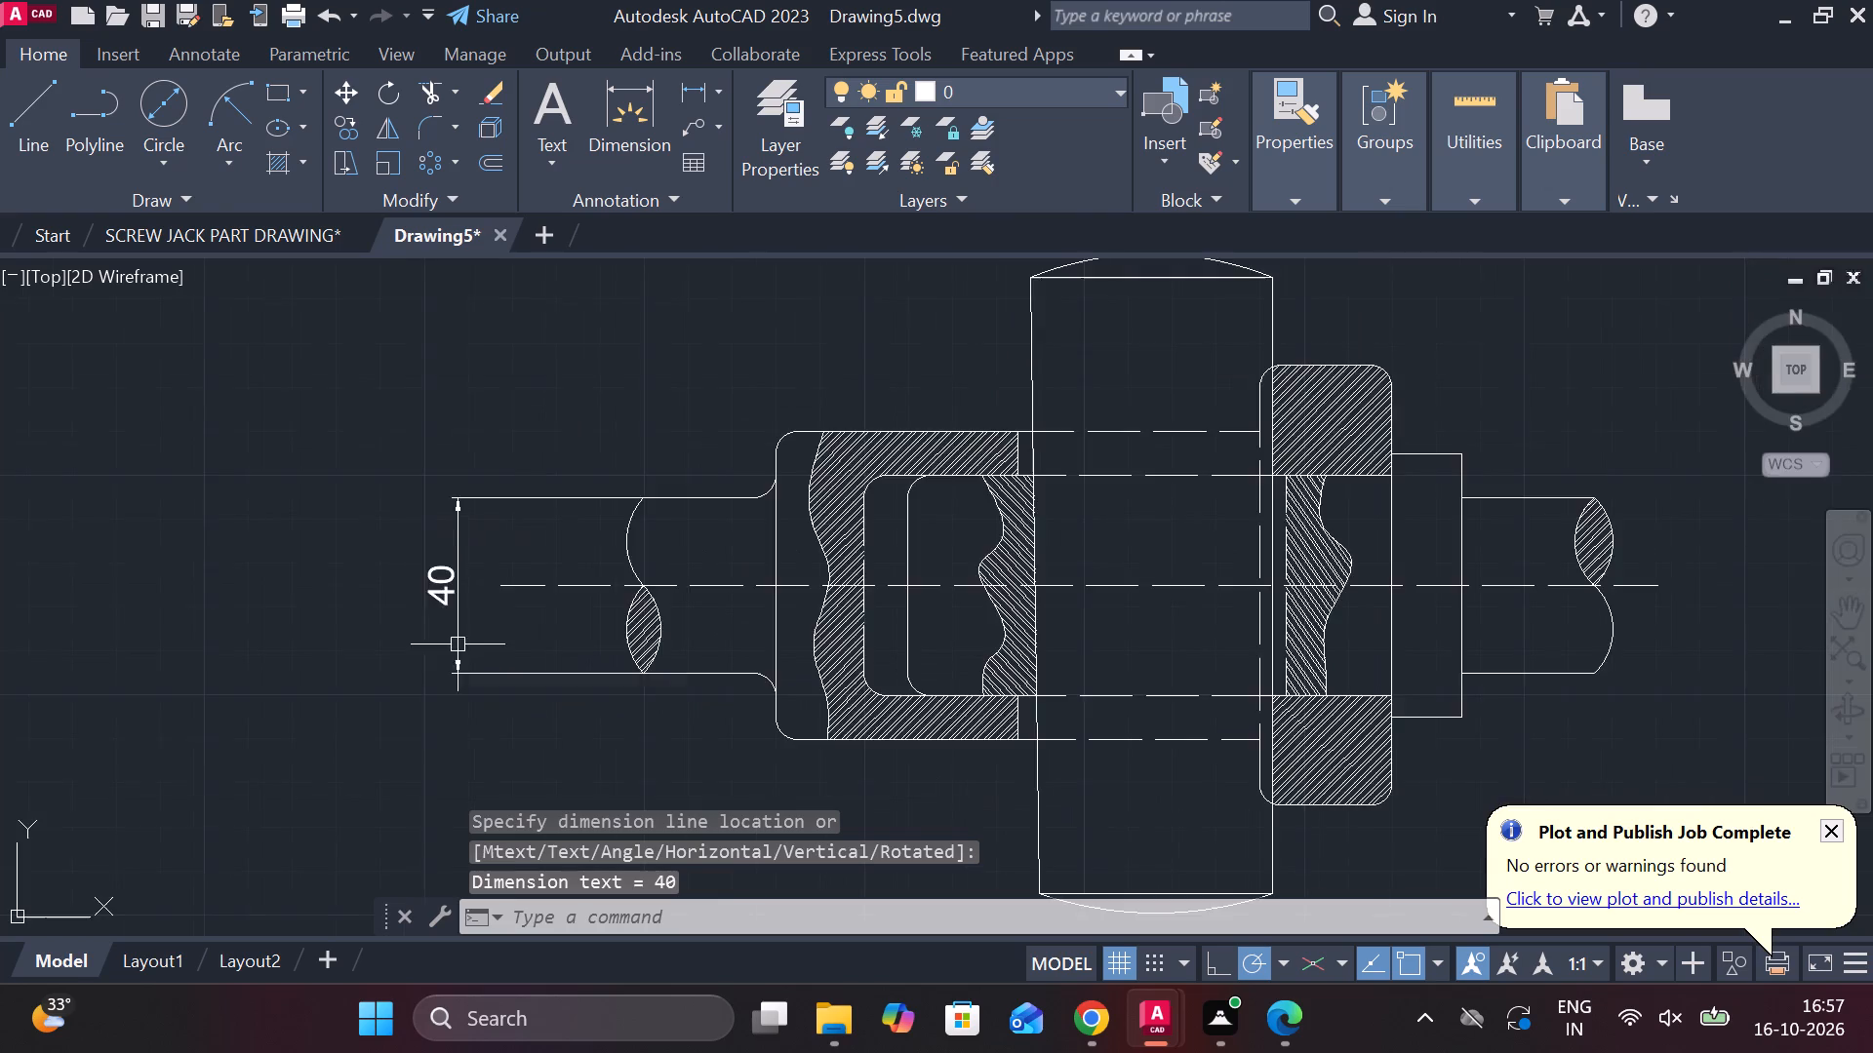
# Replace the socket rod's dimension text with the diameter symbol and its value, so it reads Ø40.
pyautogui.scroll(1, 458, 622)
pyautogui.moveTo(461, 620); pyautogui.dragTo(632, 619, button='middle')
pyautogui.doubleClick(585, 572)
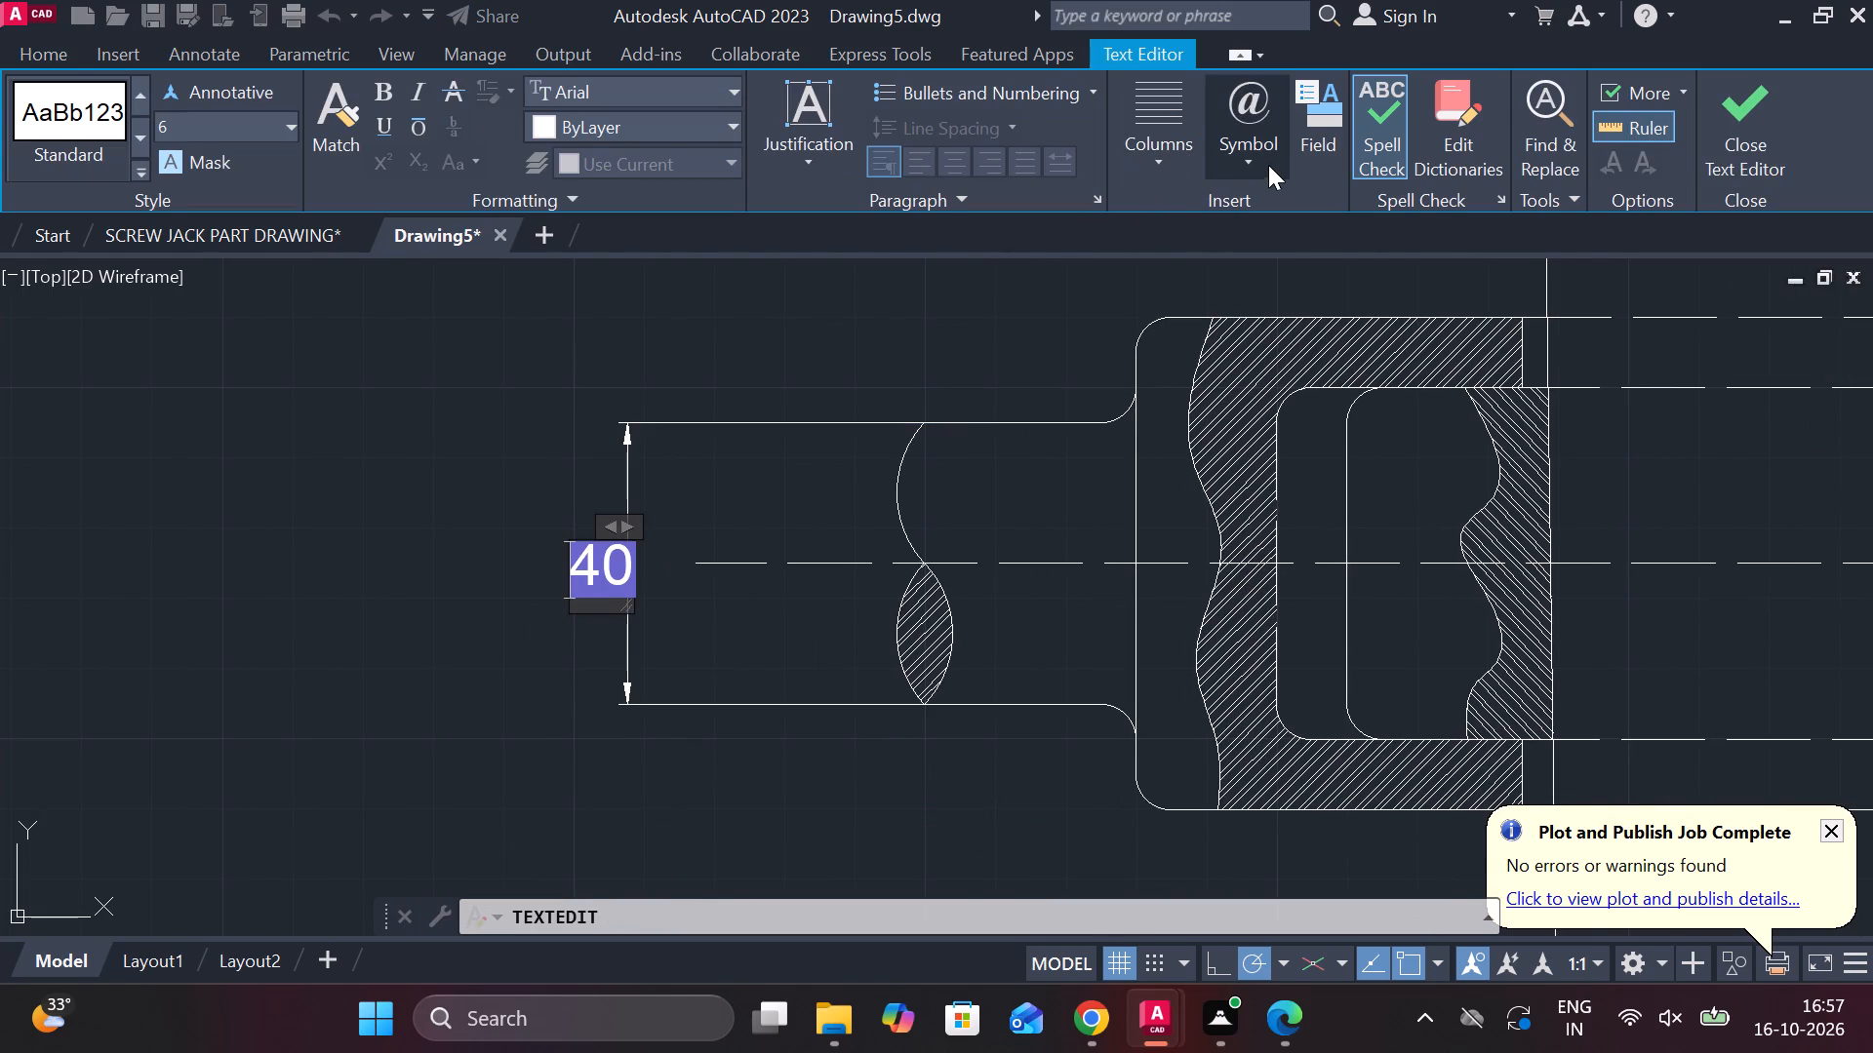
pyautogui.click(1259, 165)
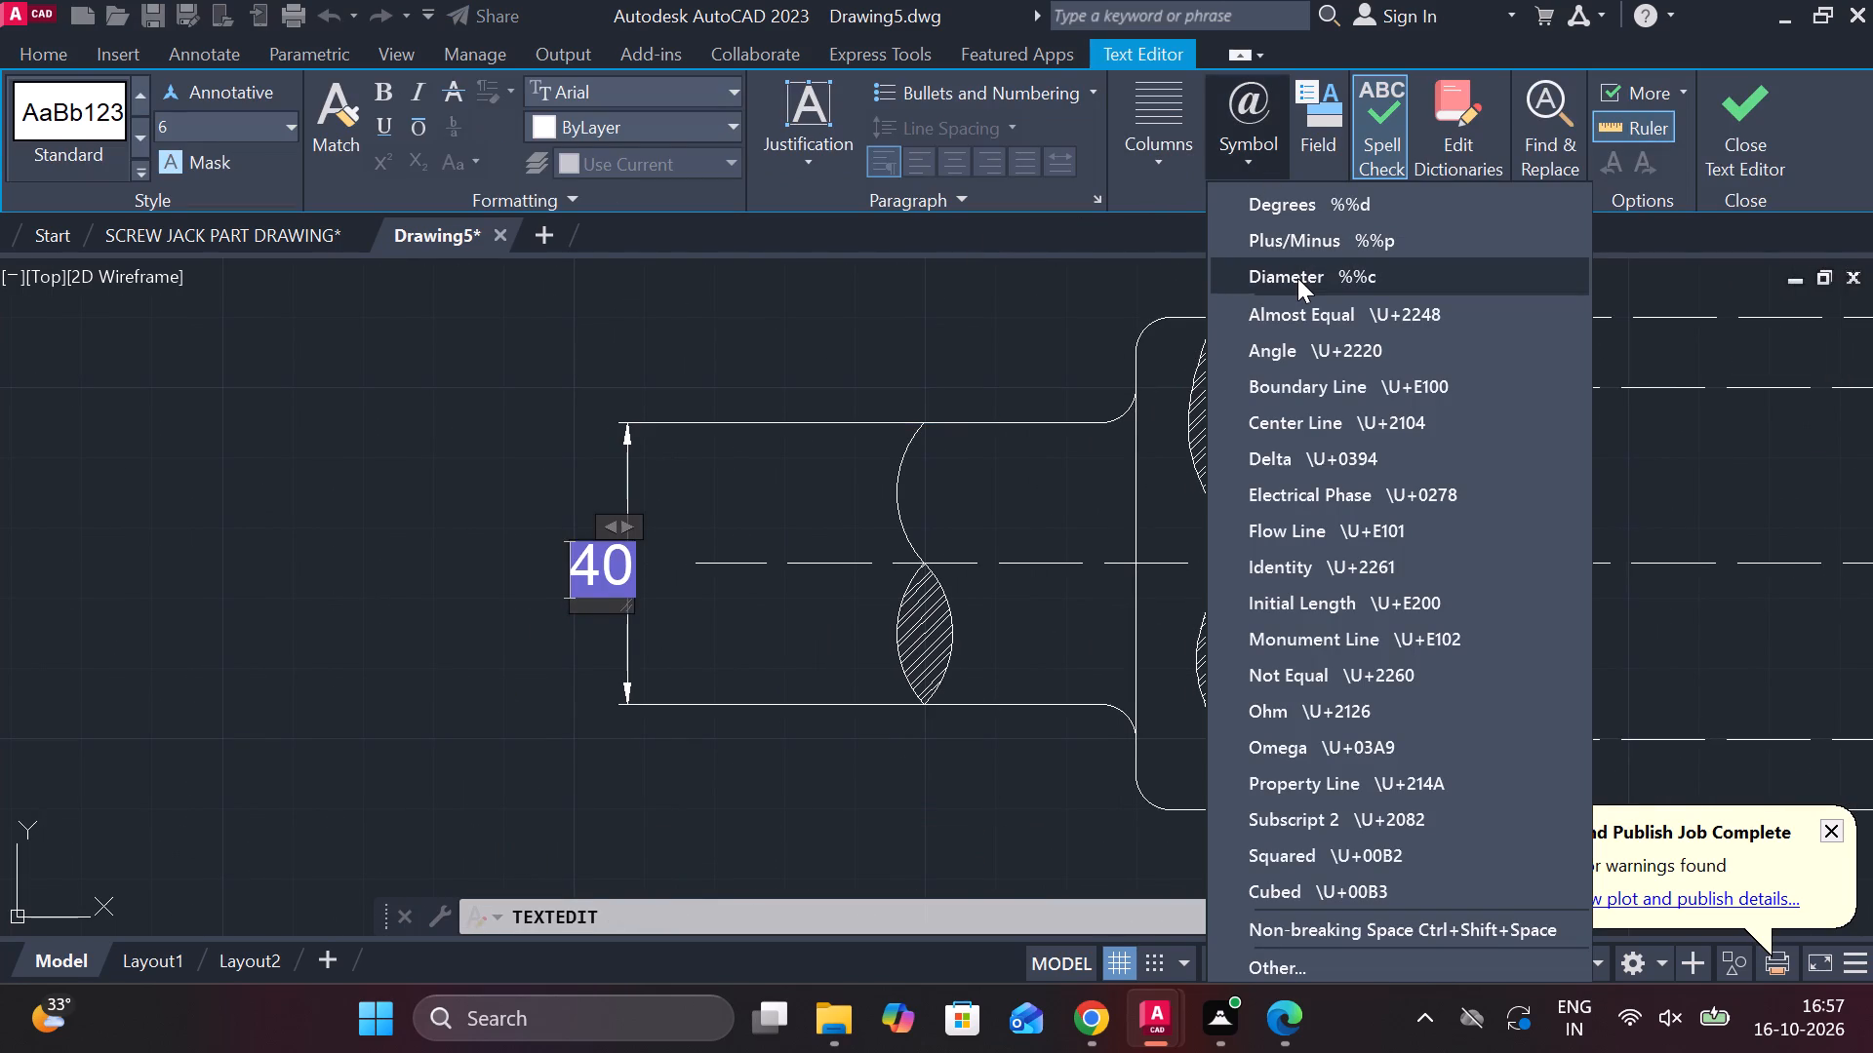
pyautogui.click(1297, 278)
pyautogui.click(1748, 142)
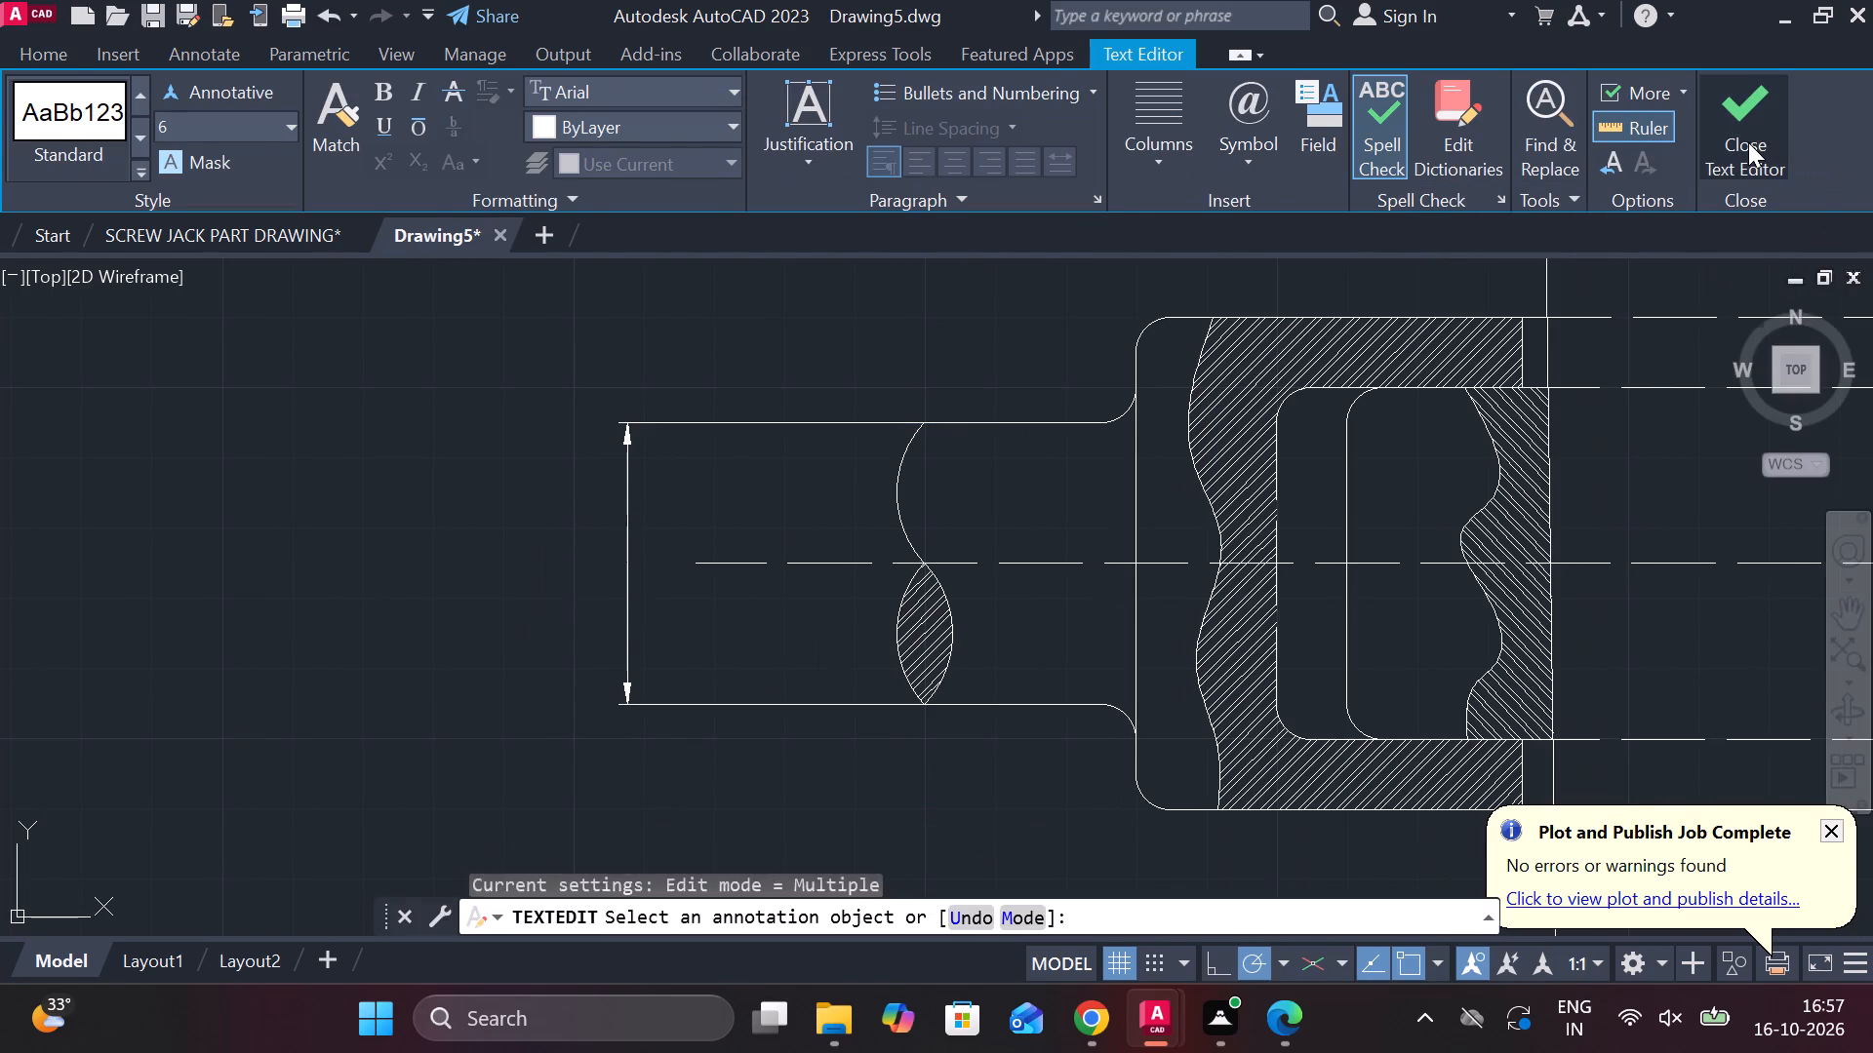
# Move the whole cotter joint assembly, with its rod dimension, into the empty space below the SPIGOT part drawing.
pyautogui.scroll(-2, 932, 576)
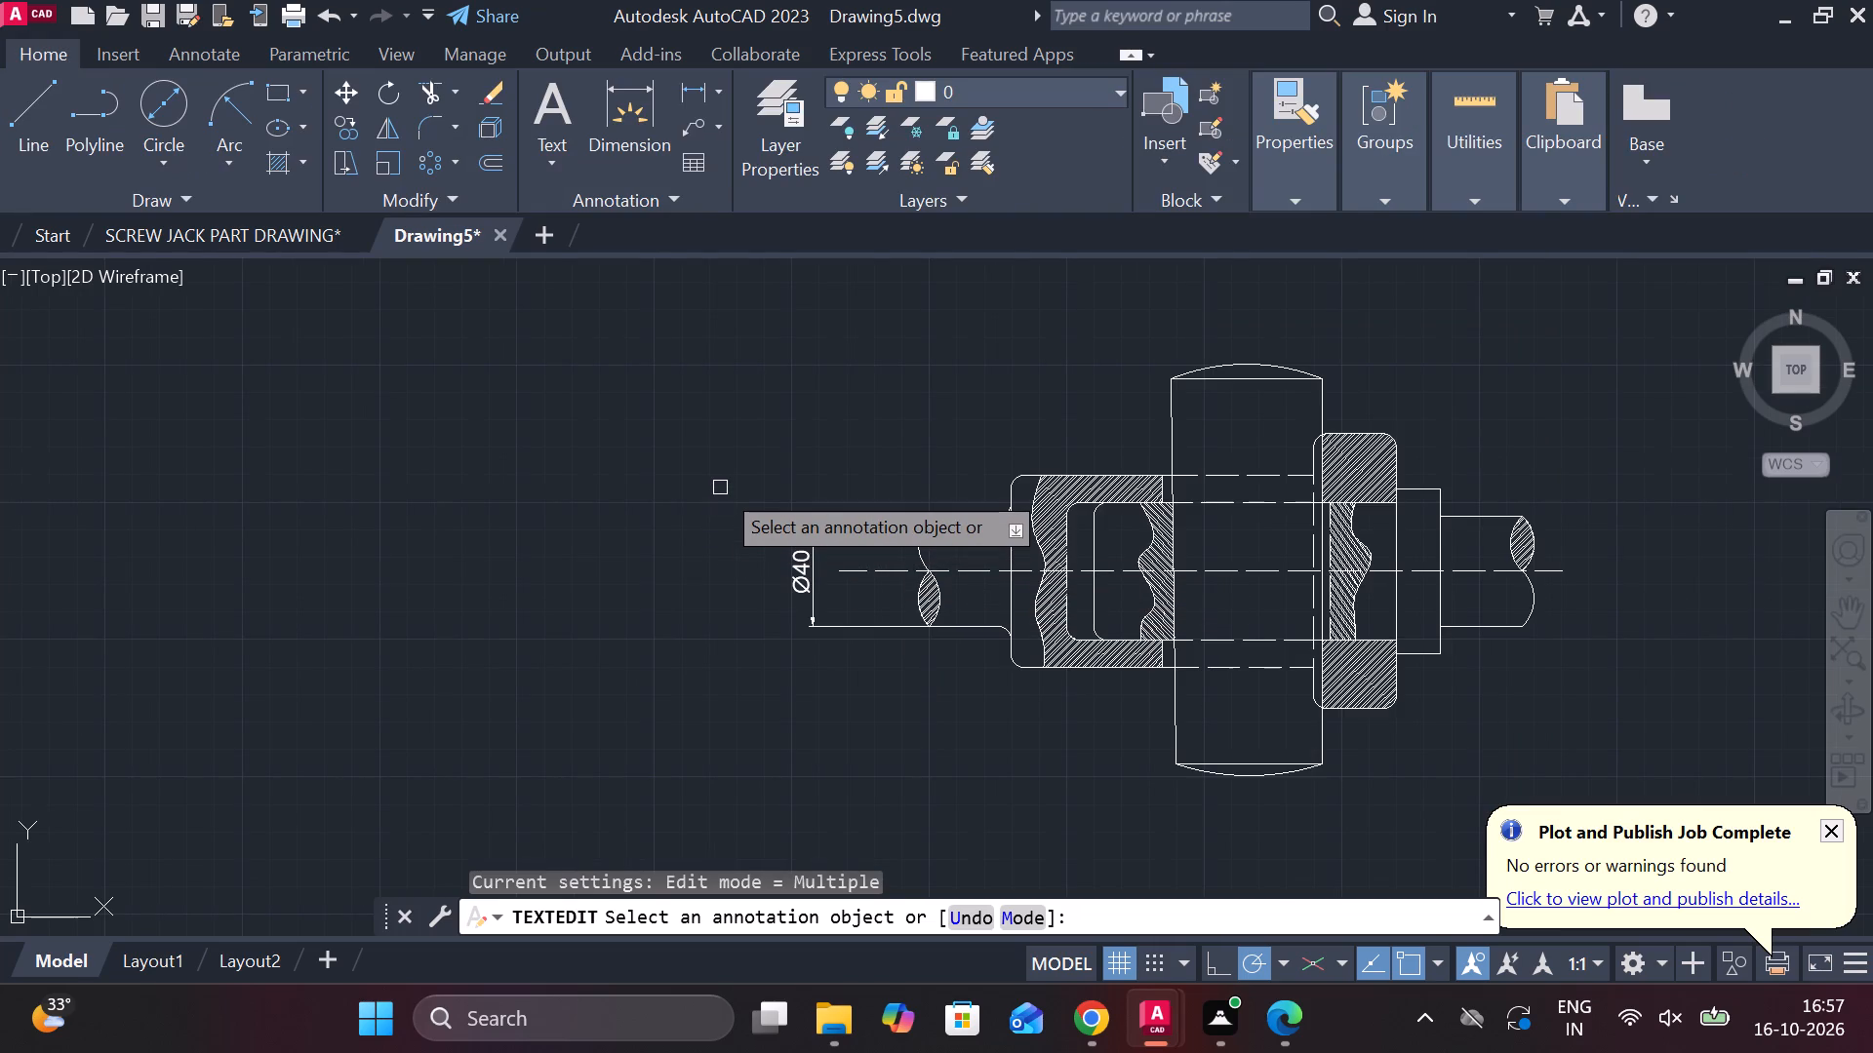
pyautogui.moveTo(974, 700); pyautogui.dragTo(875, 694, button='middle')
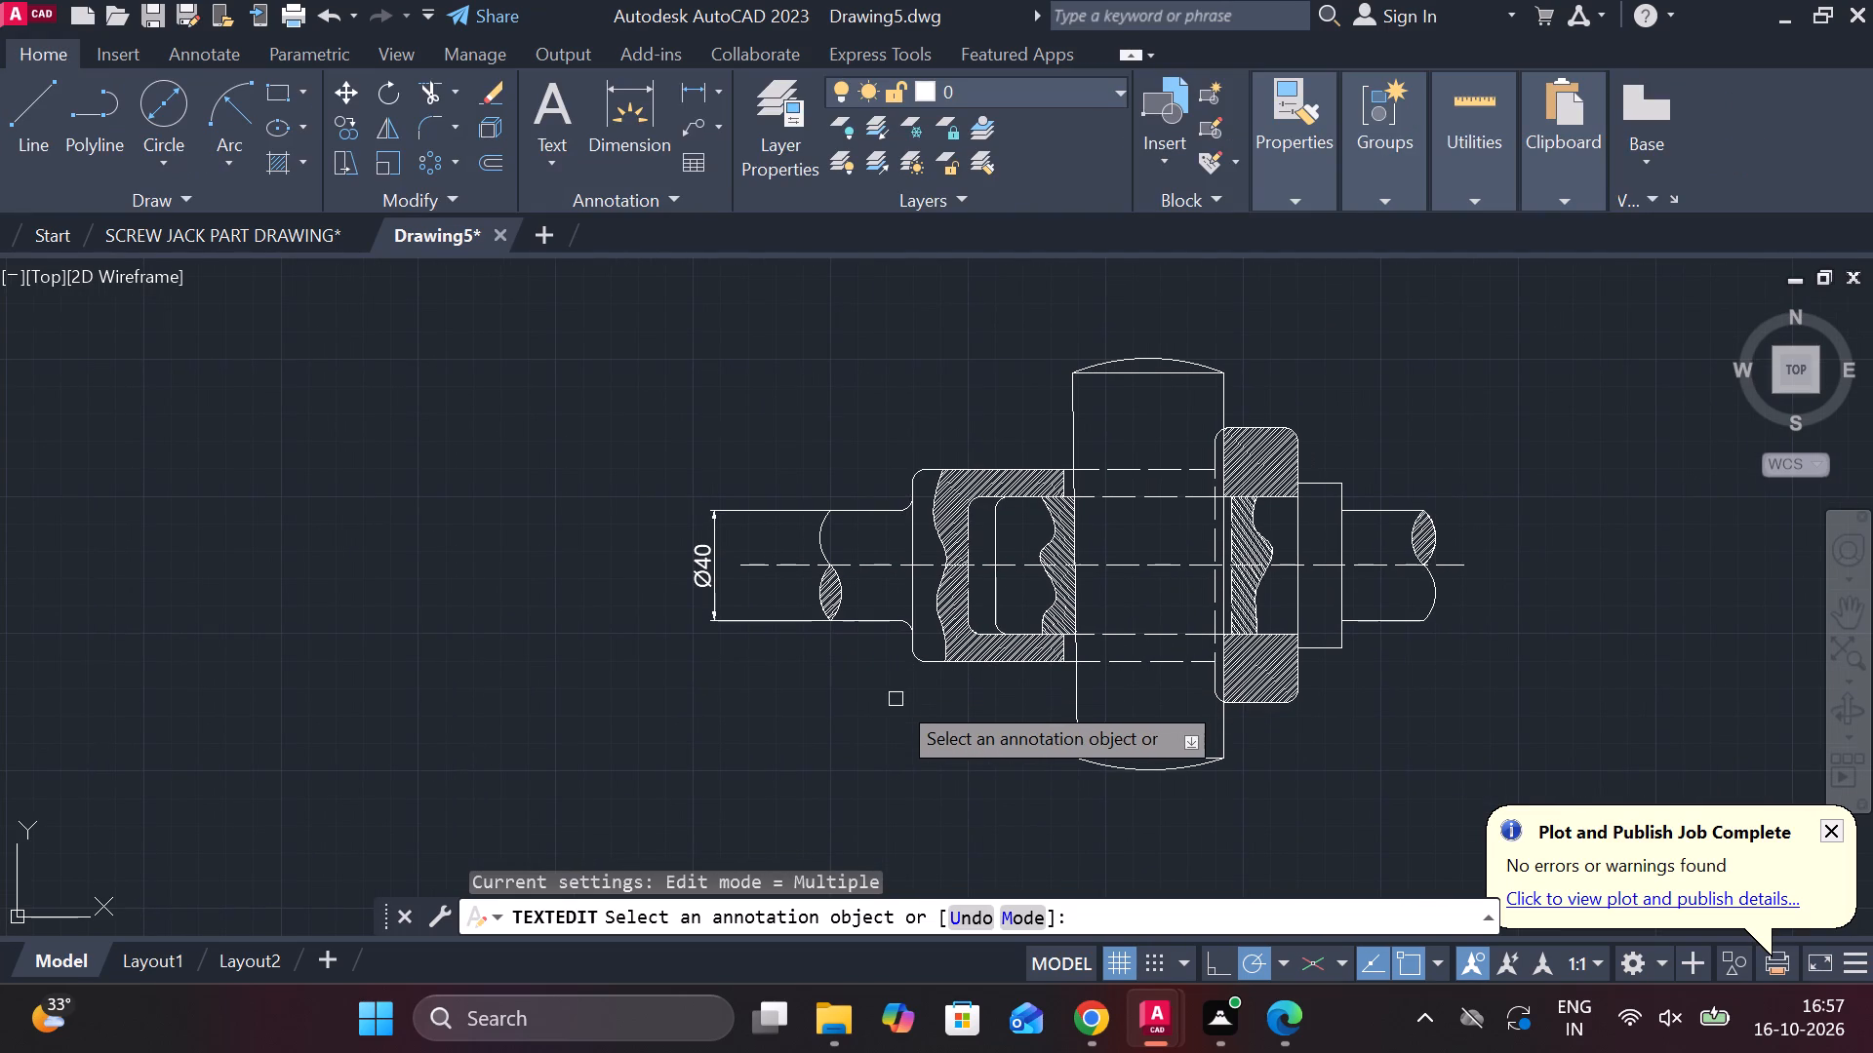
pyautogui.scroll(-4, 1506, 650)
pyautogui.moveTo(1498, 596); pyautogui.dragTo(823, 351, button='middle')
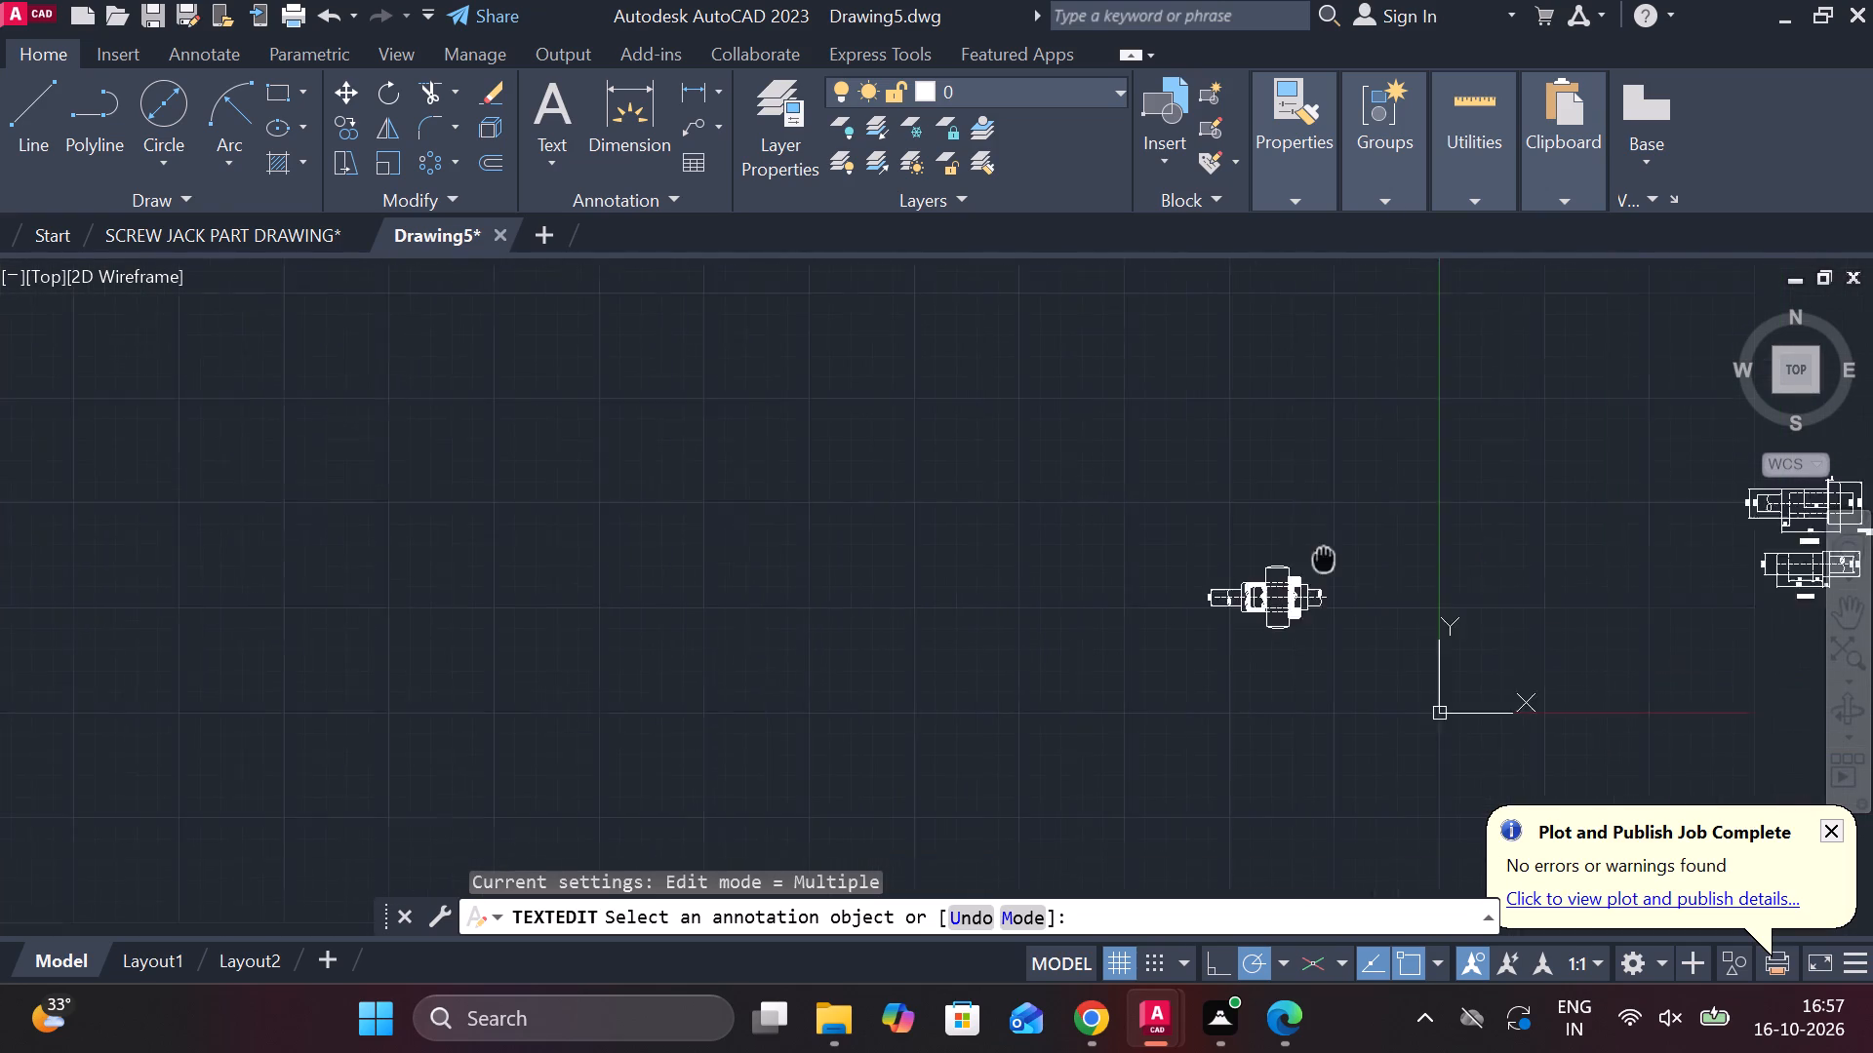
pyautogui.moveTo(823, 351); pyautogui.dragTo(624, 252, button='middle')
pyautogui.scroll(1, 1134, 376)
pyautogui.moveTo(1117, 523); pyautogui.dragTo(1124, 548, button='middle')
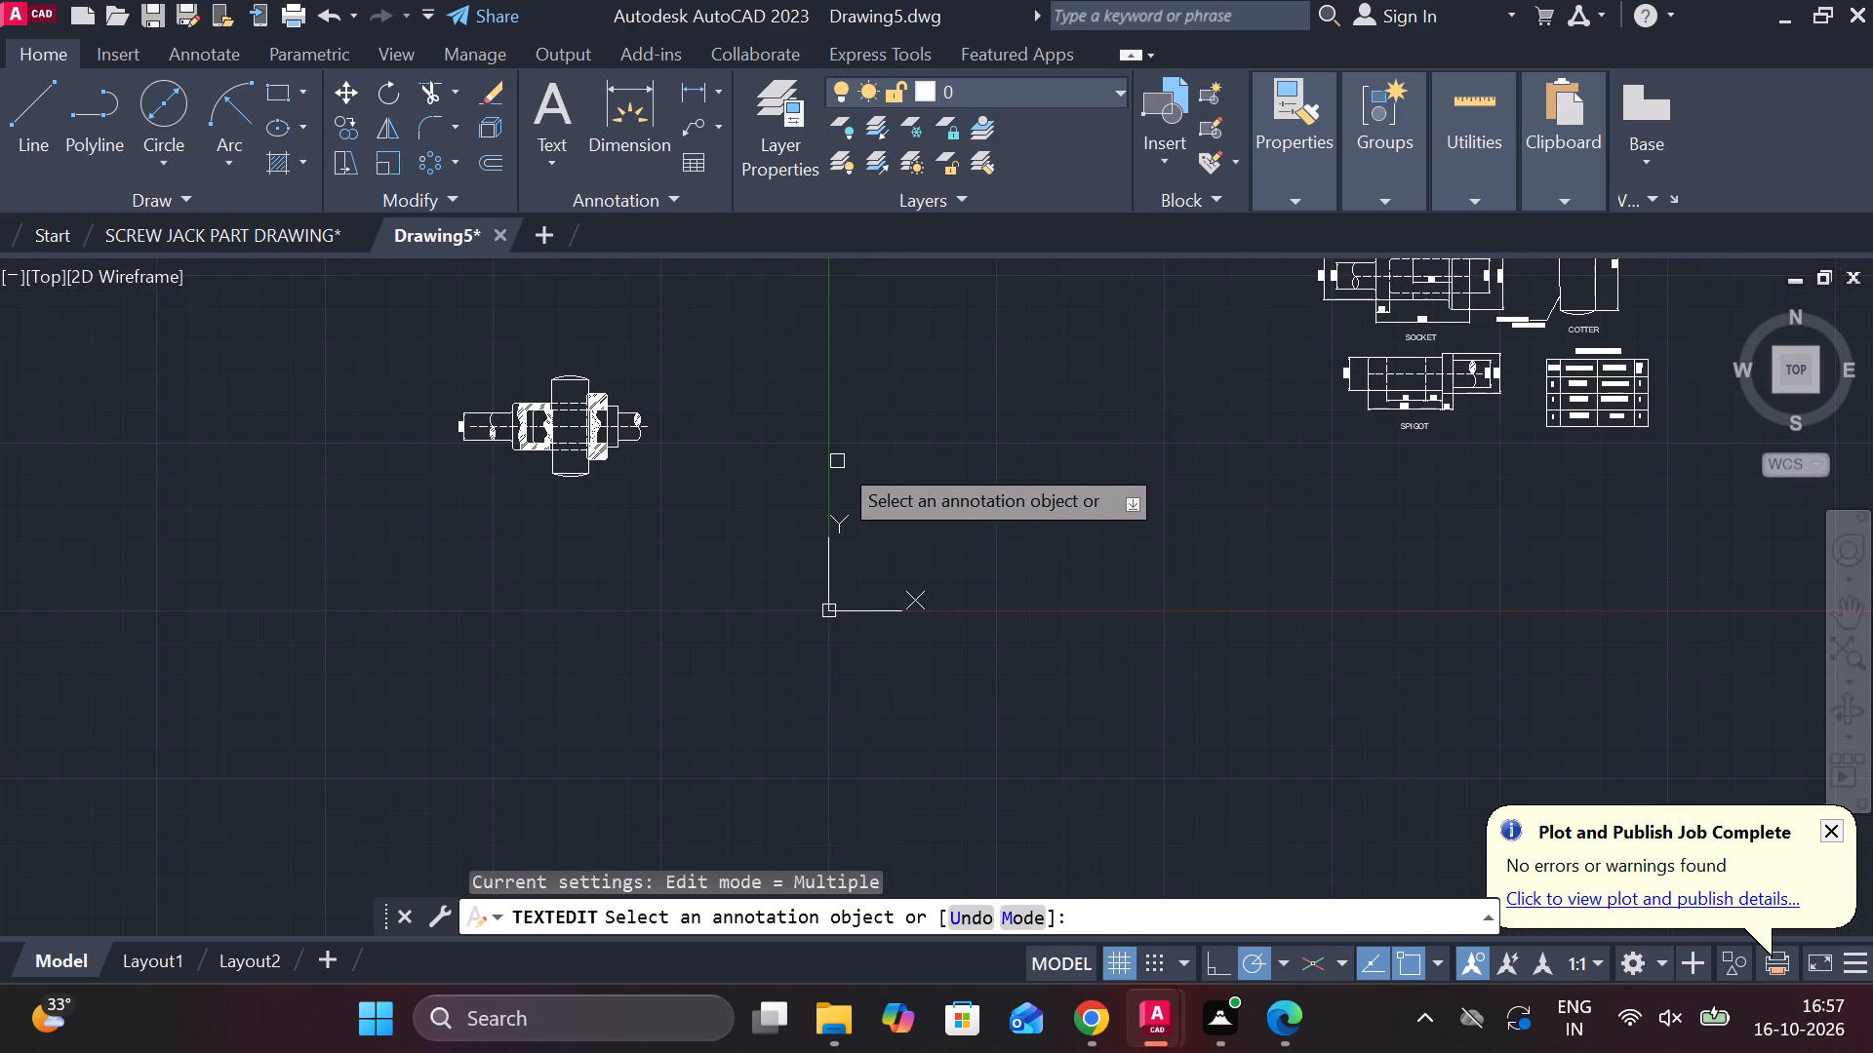
pyautogui.press('Escape')
pyautogui.moveTo(429, 334); pyautogui.dragTo(534, 369)
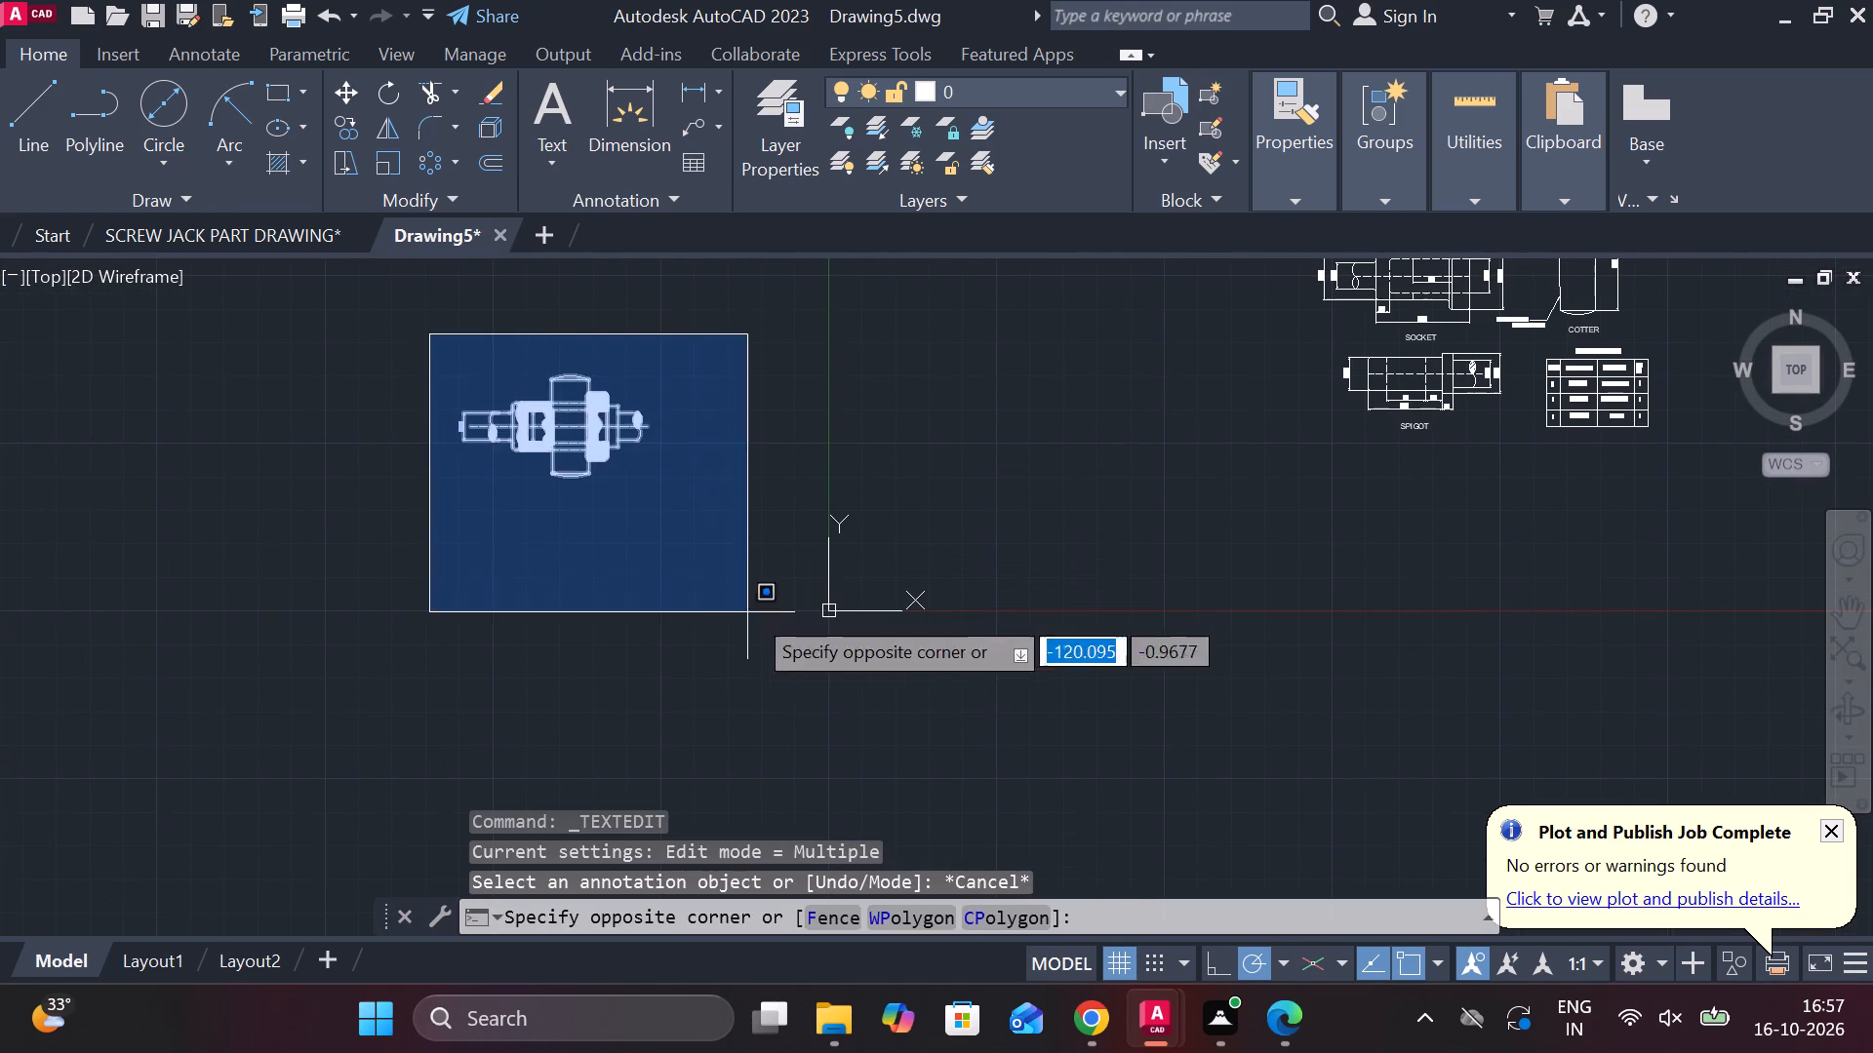
pyautogui.click(751, 612)
pyautogui.press('m')
pyautogui.press('Return')
pyautogui.moveTo(685, 526); pyautogui.dragTo(712, 527)
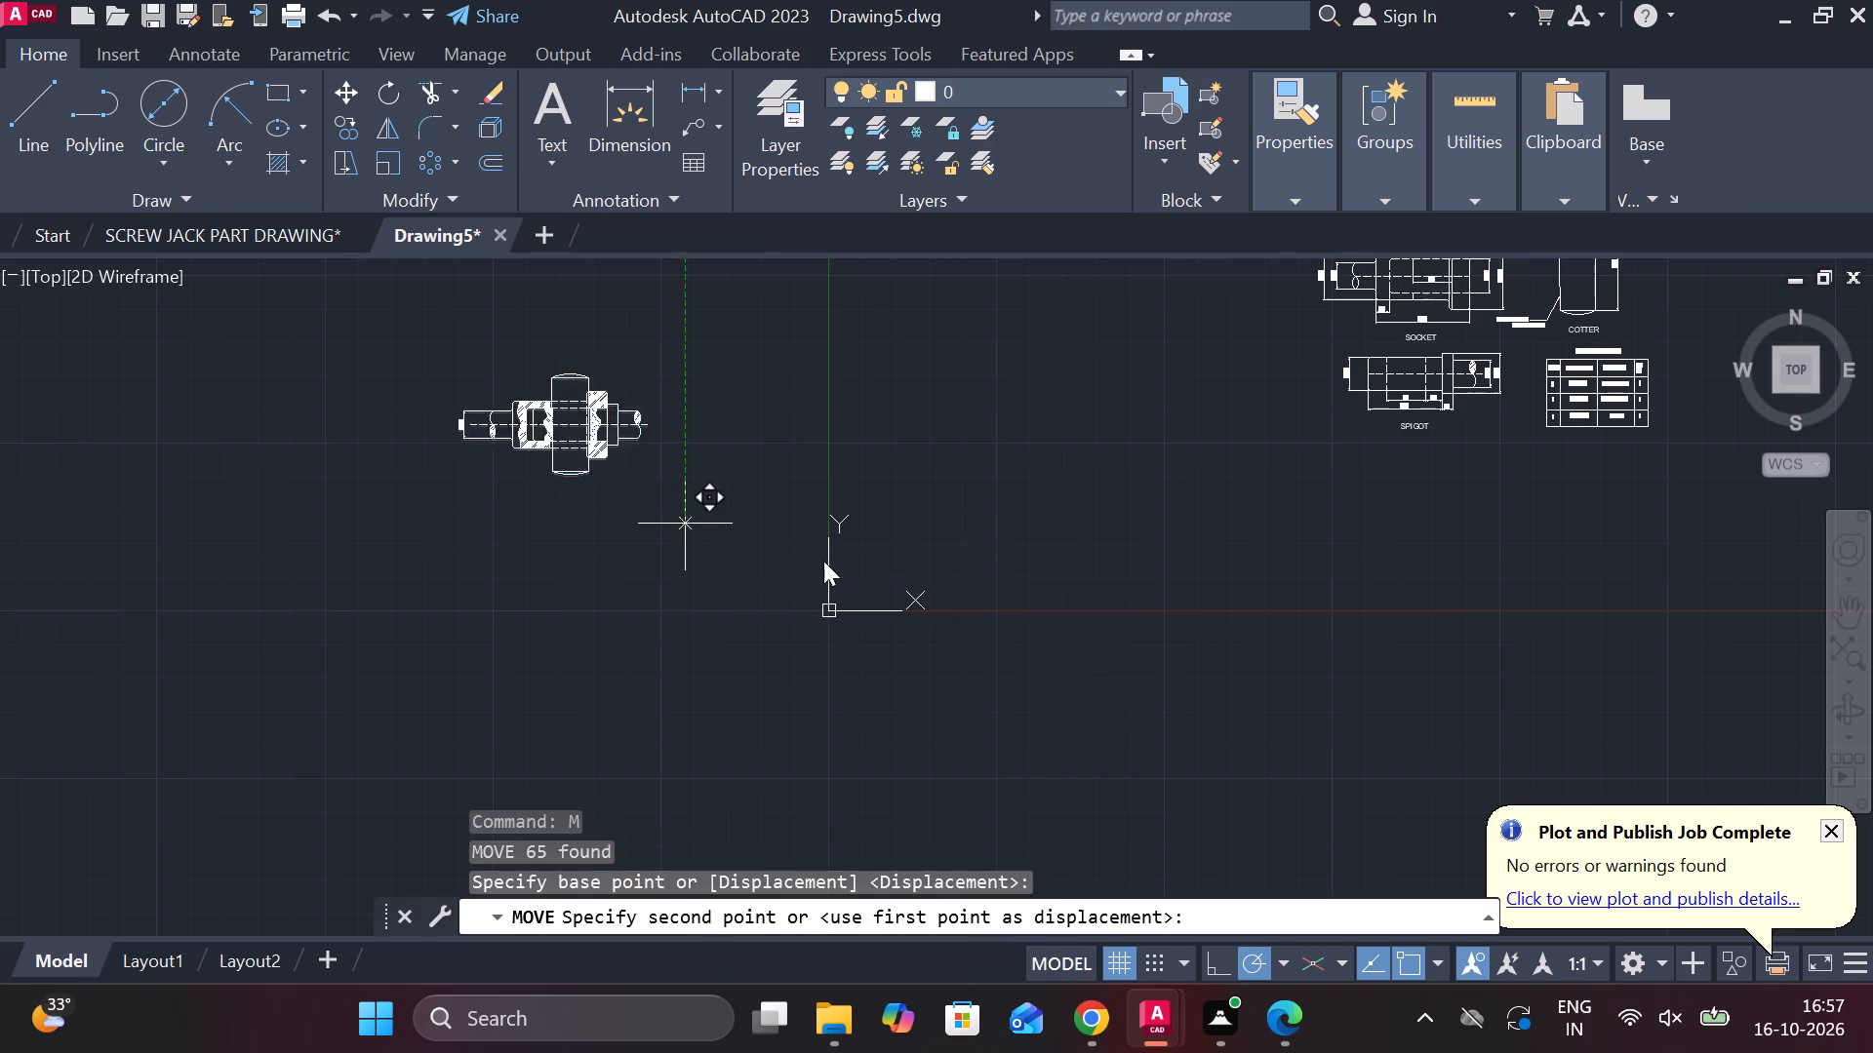
pyautogui.scroll(1, 1485, 633)
pyautogui.moveTo(1419, 643); pyautogui.dragTo(990, 730, button='middle')
pyautogui.scroll(1, 1328, 622)
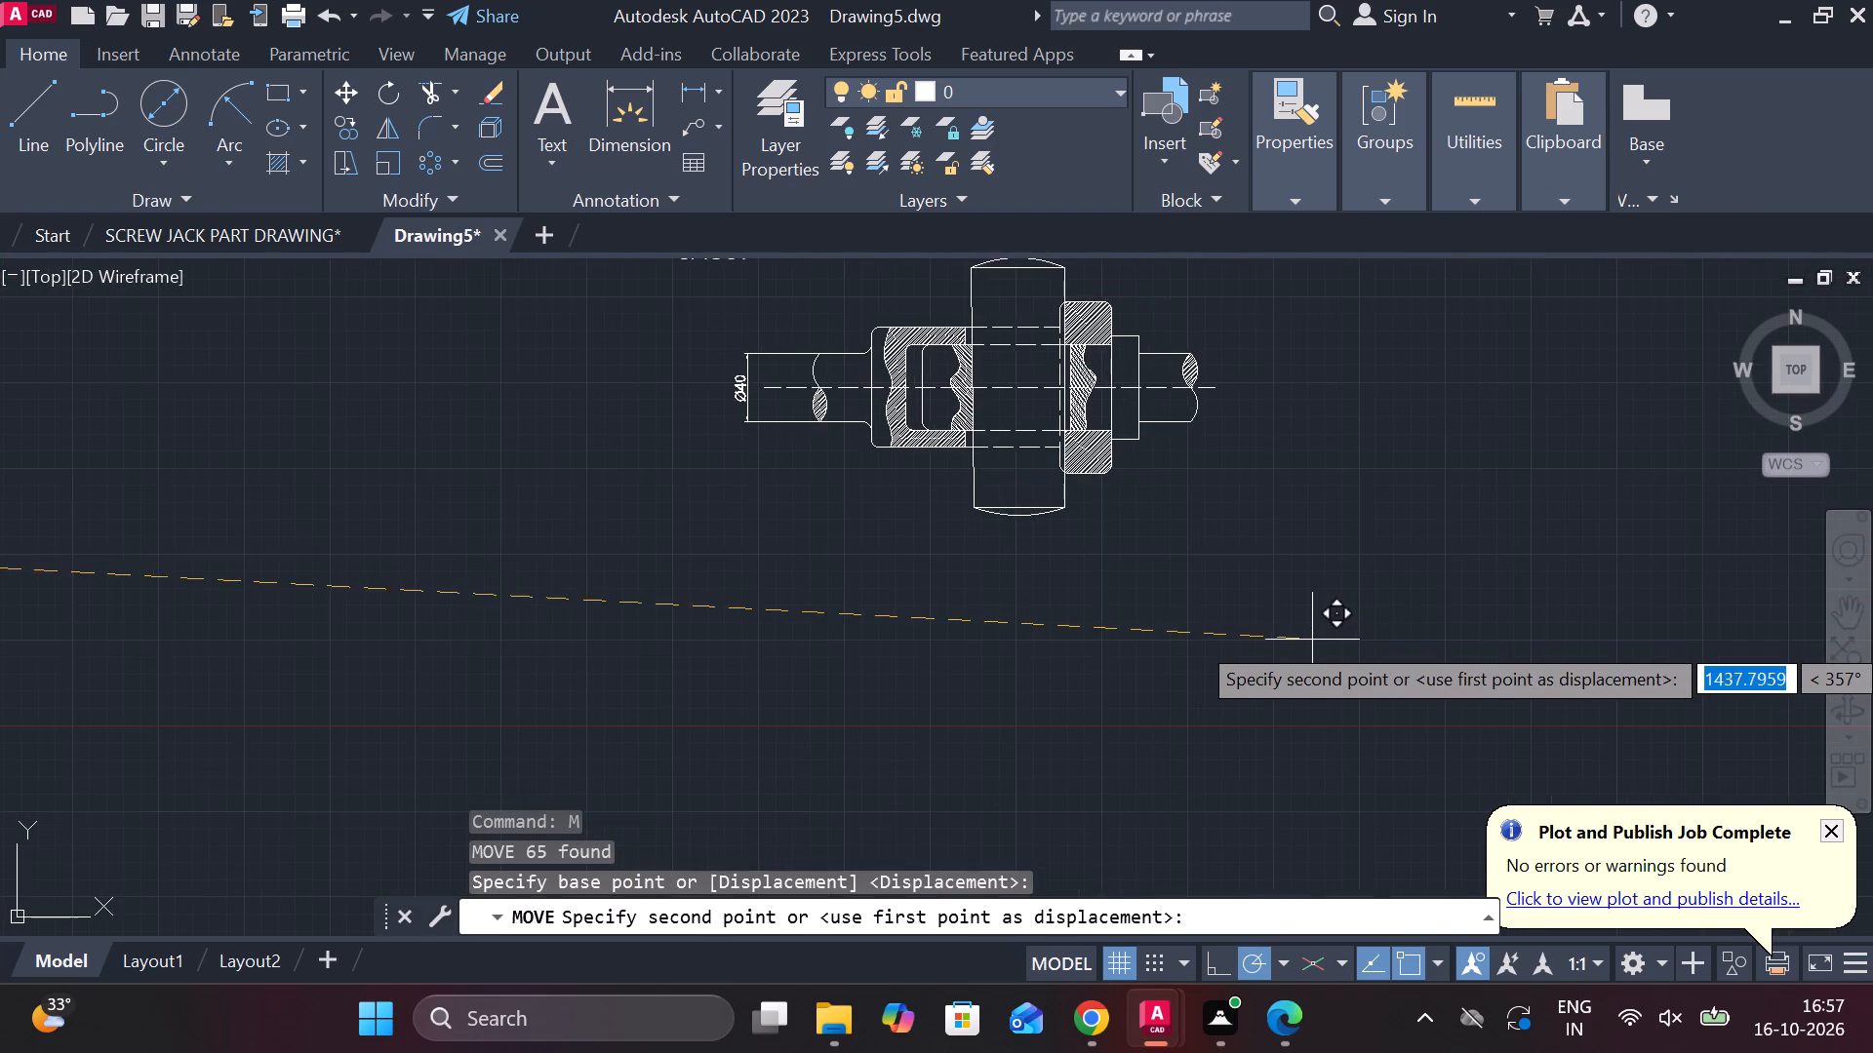
pyautogui.scroll(-1, 1326, 663)
pyautogui.moveTo(1293, 695); pyautogui.dragTo(1277, 877, button='middle')
pyautogui.scroll(2, 1263, 813)
pyautogui.scroll(-2, 1263, 813)
pyautogui.moveTo(1190, 822); pyautogui.dragTo(1166, 773, button='middle')
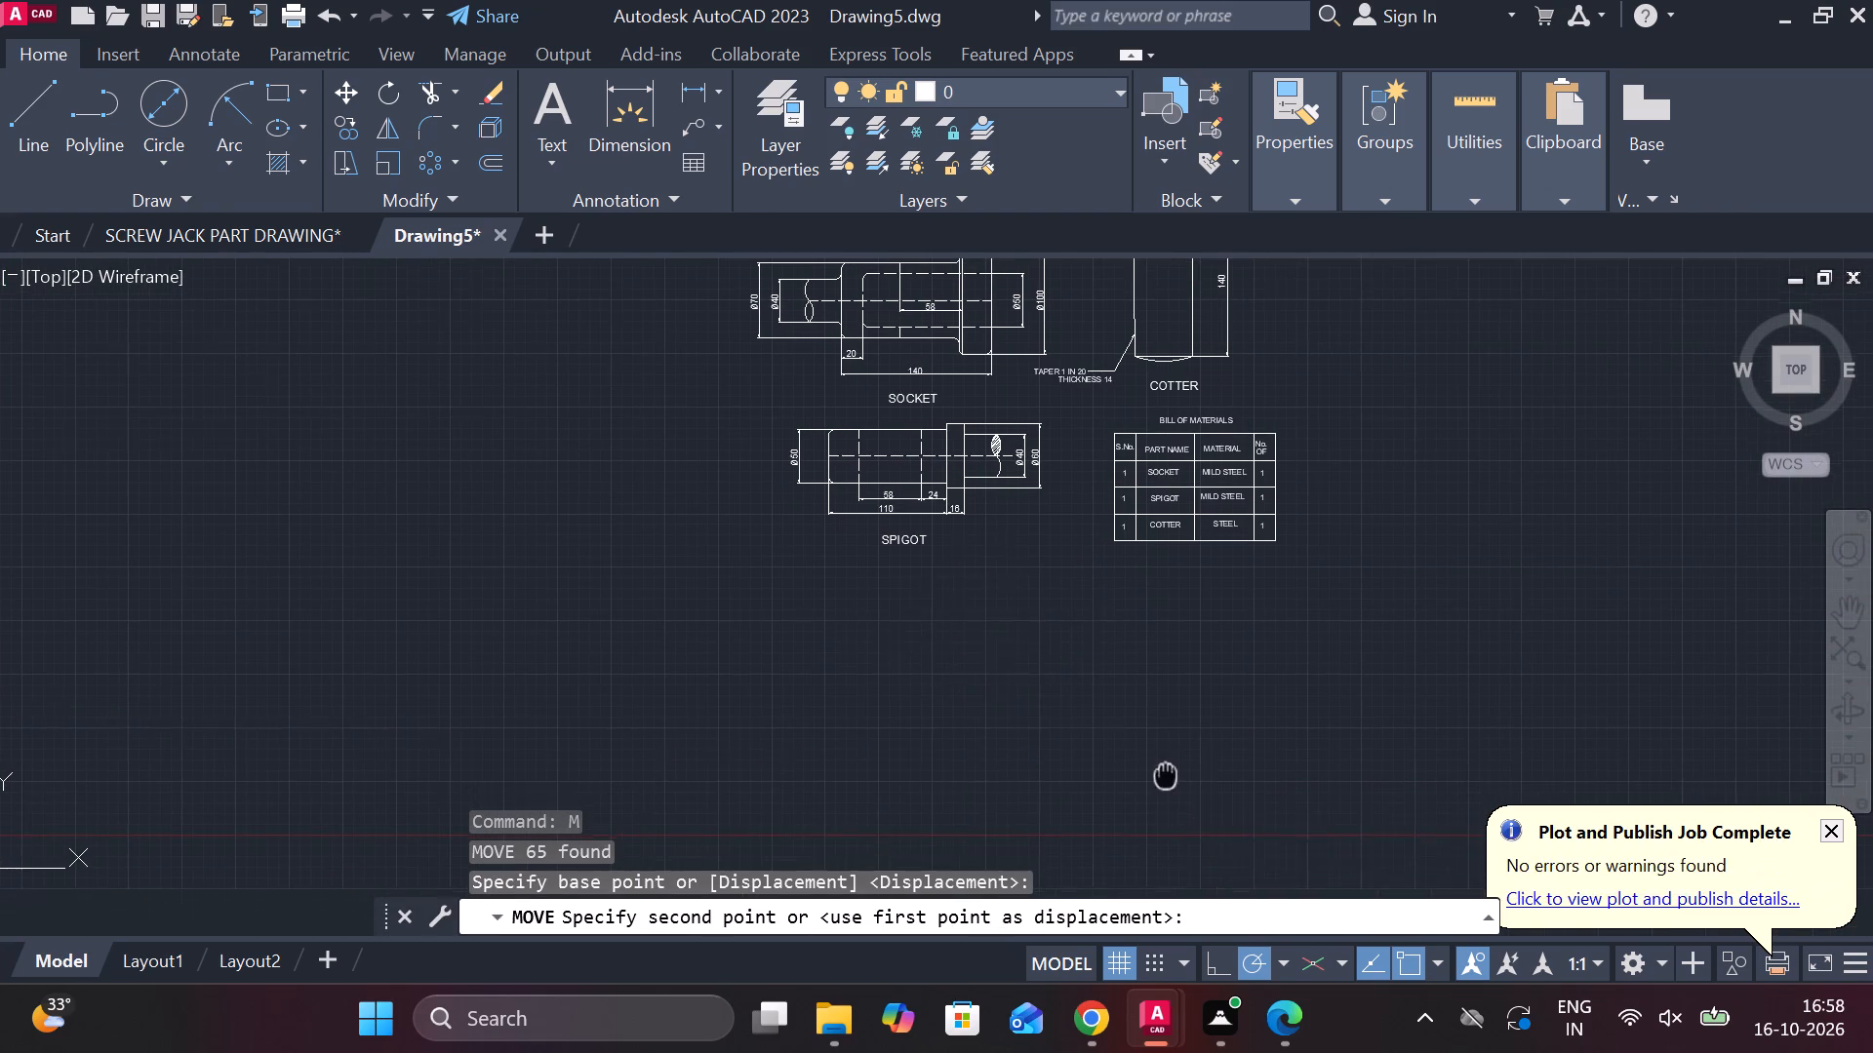
pyautogui.click(1162, 838)
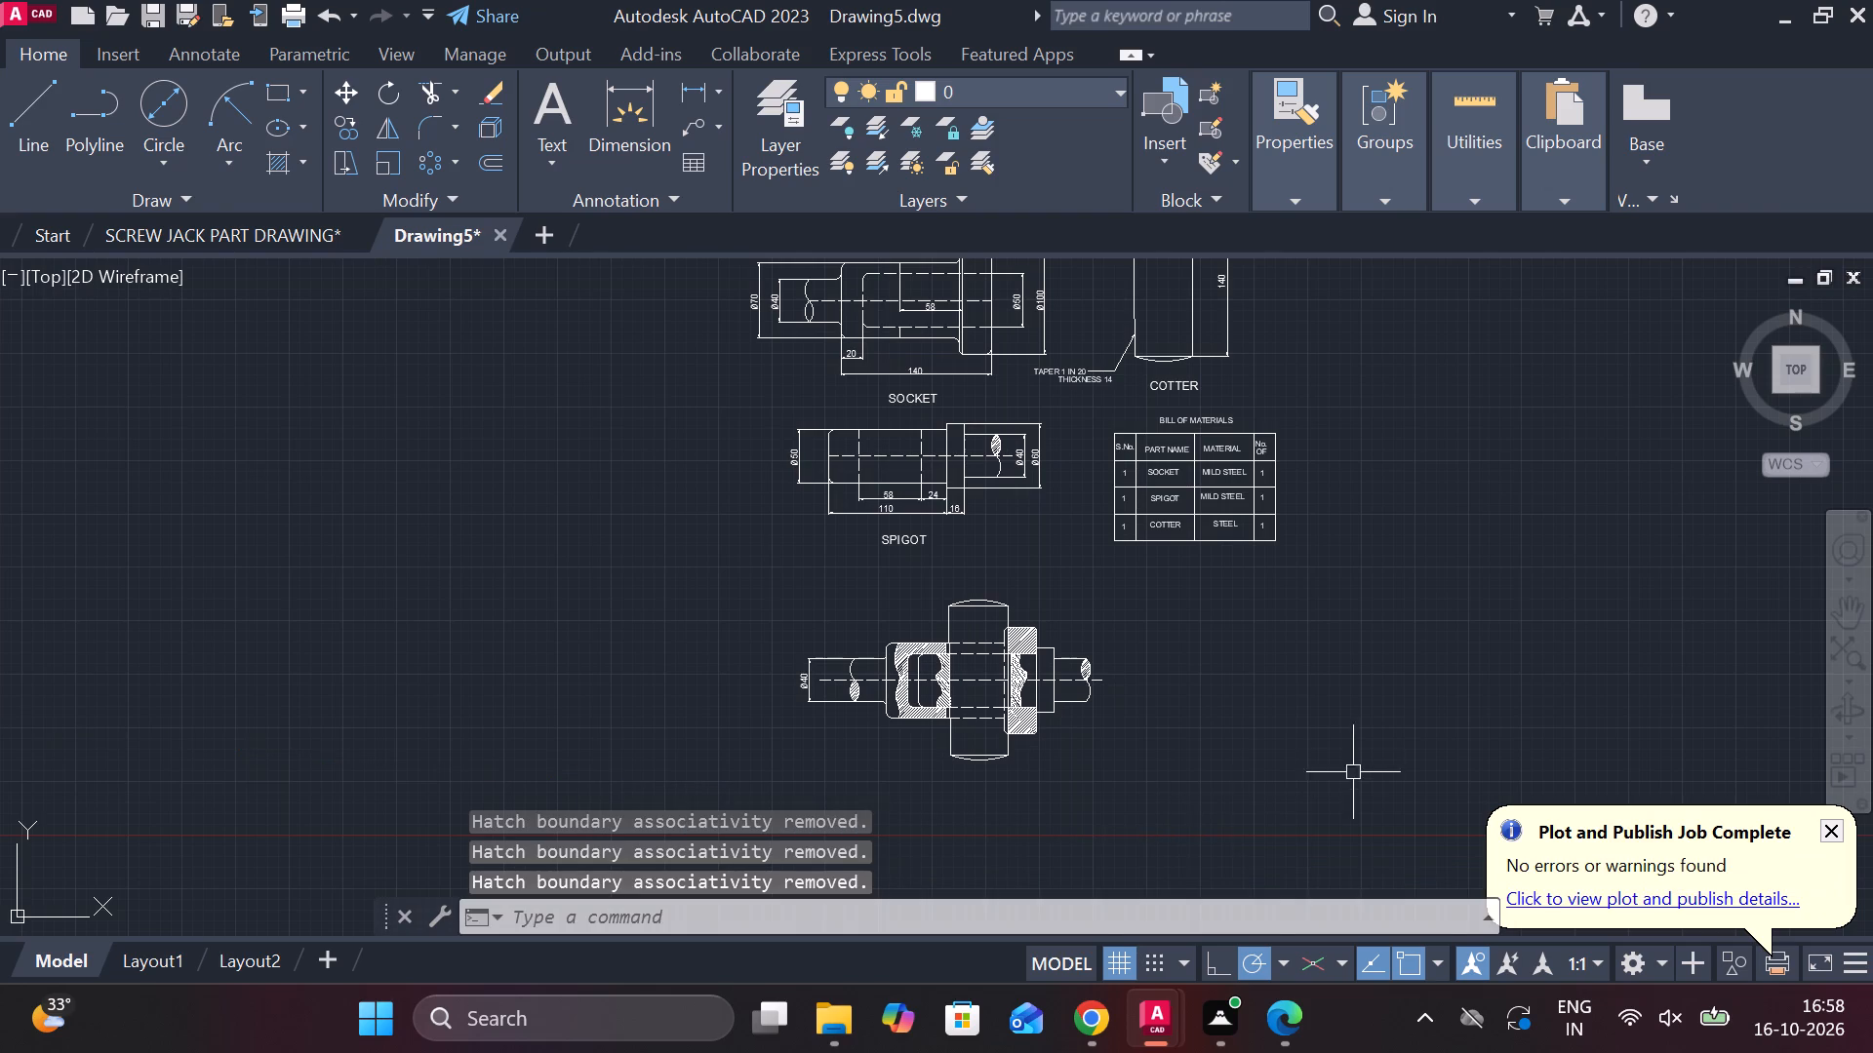
# Examine the dimensioned socket, spigot and cotter part drawings and the bill of materials alongside the relocated assembly.
pyautogui.scroll(1, 1355, 733)
pyautogui.moveTo(1363, 489); pyautogui.dragTo(1423, 733, button='middle')
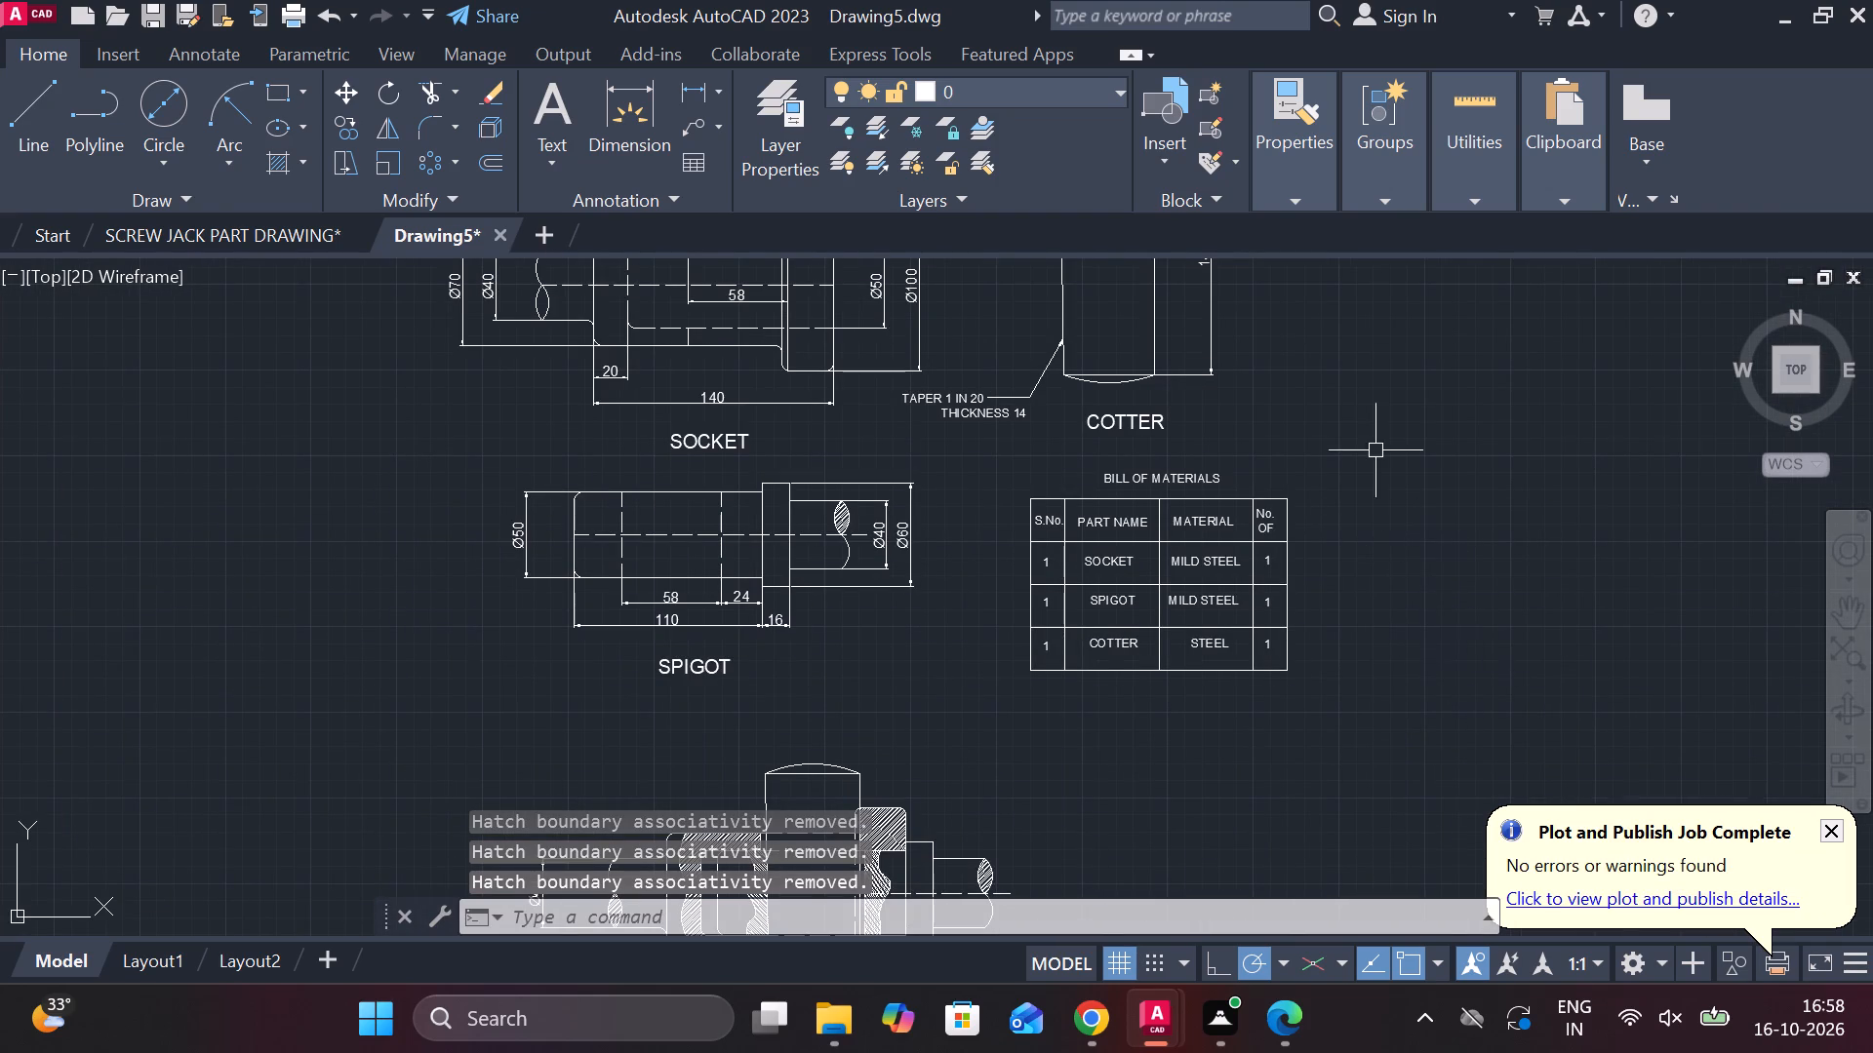
pyautogui.moveTo(1448, 592); pyautogui.dragTo(1465, 612, button='middle')
pyautogui.scroll(-2, 930, 703)
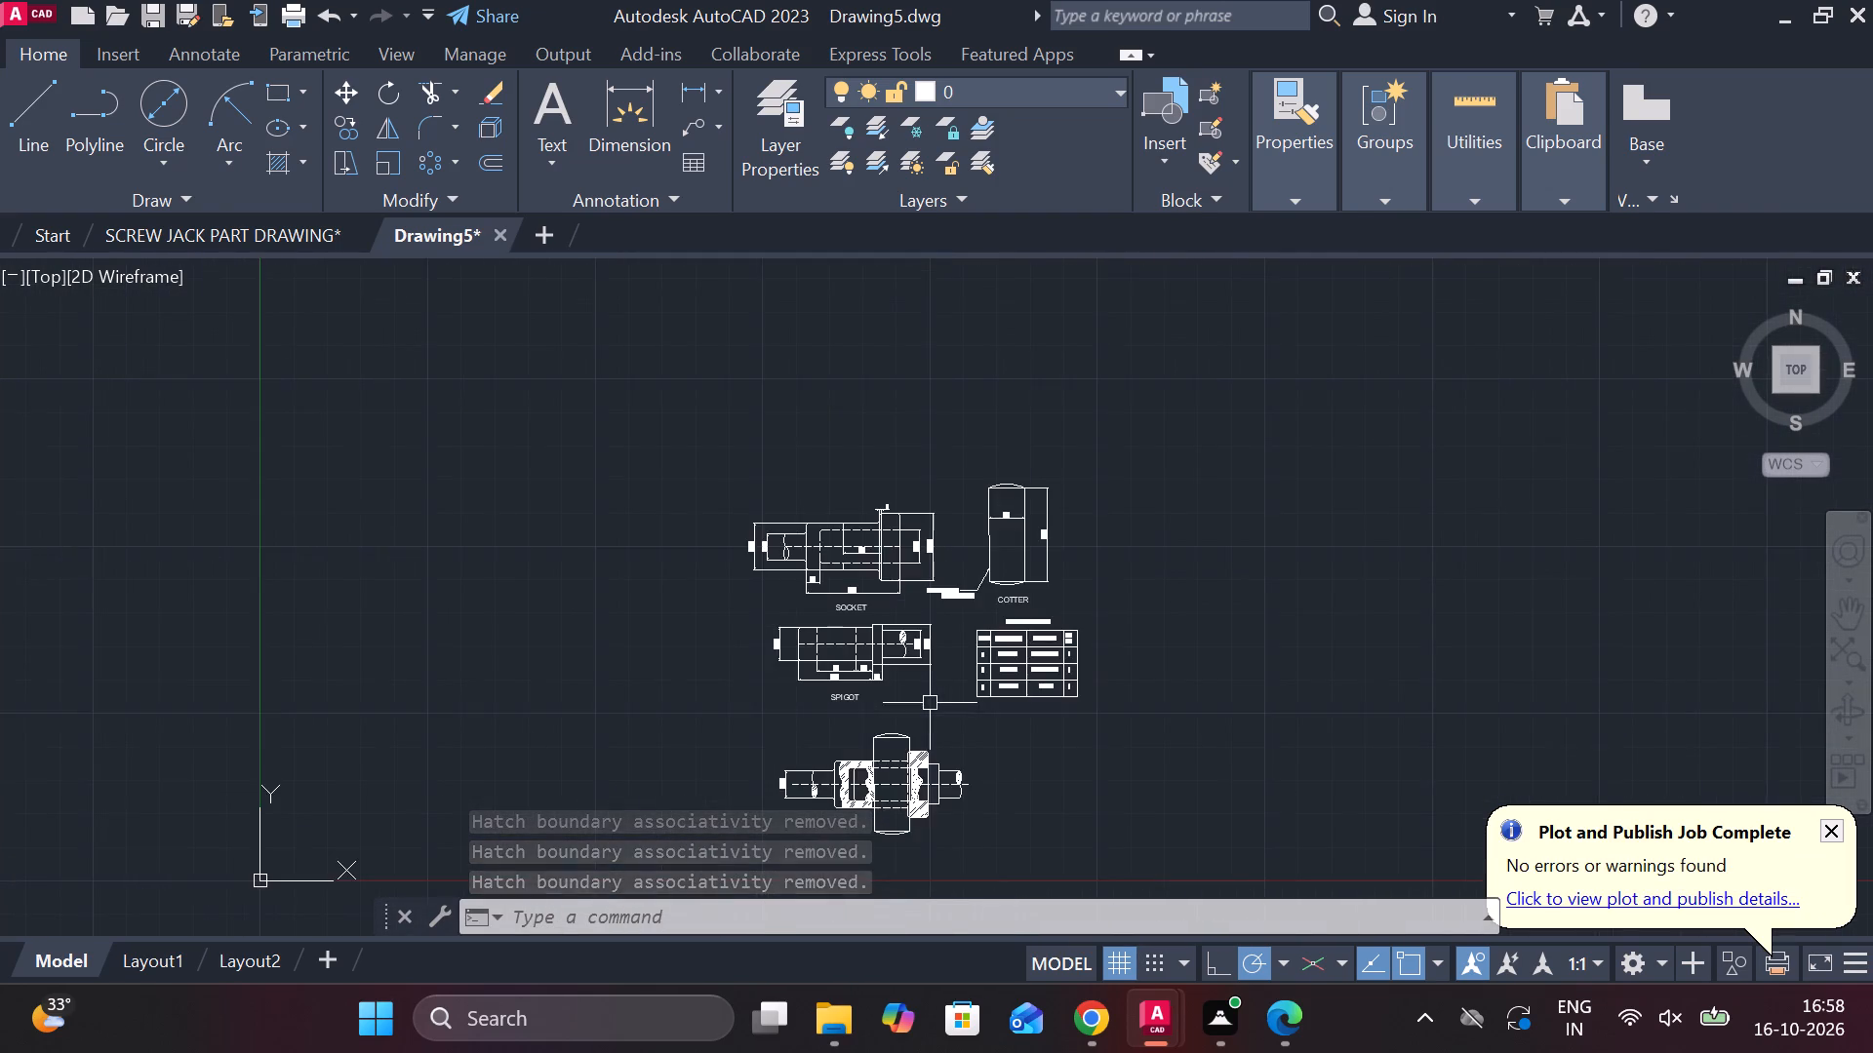
pyautogui.scroll(2, 909, 650)
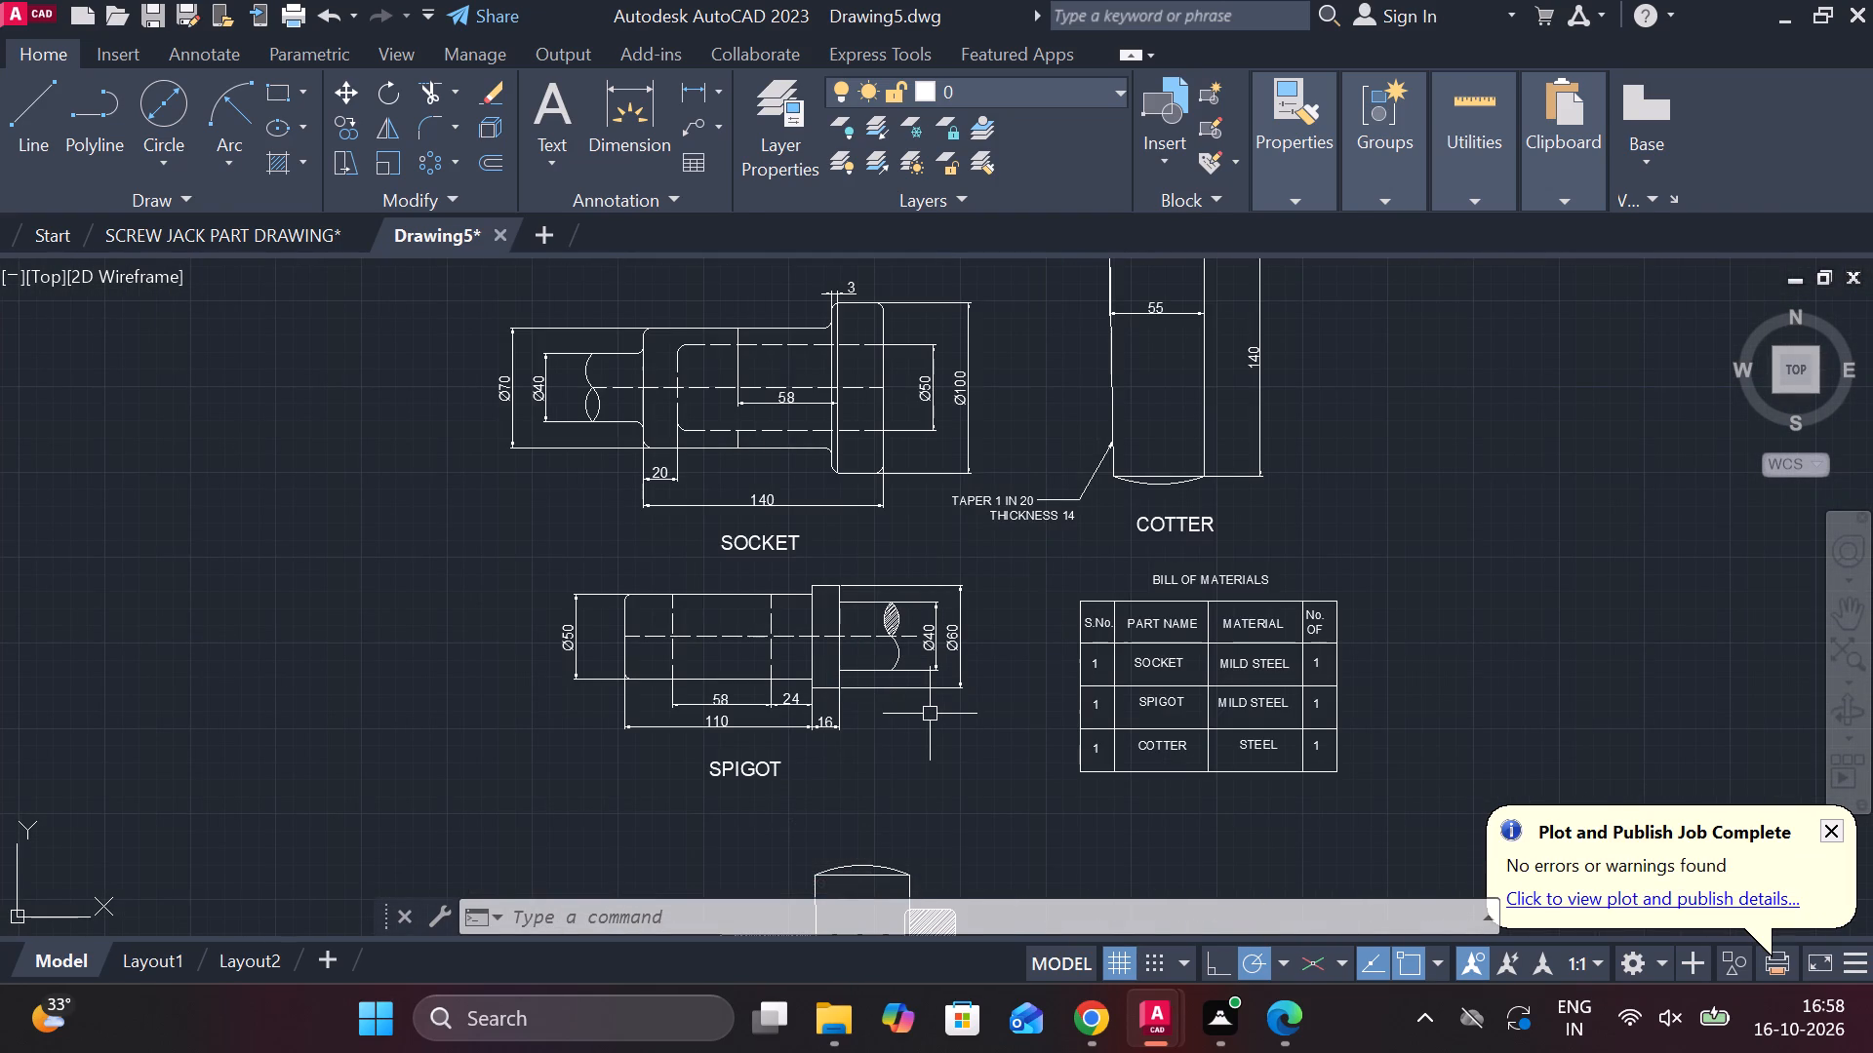
pyautogui.scroll(-2, 1014, 780)
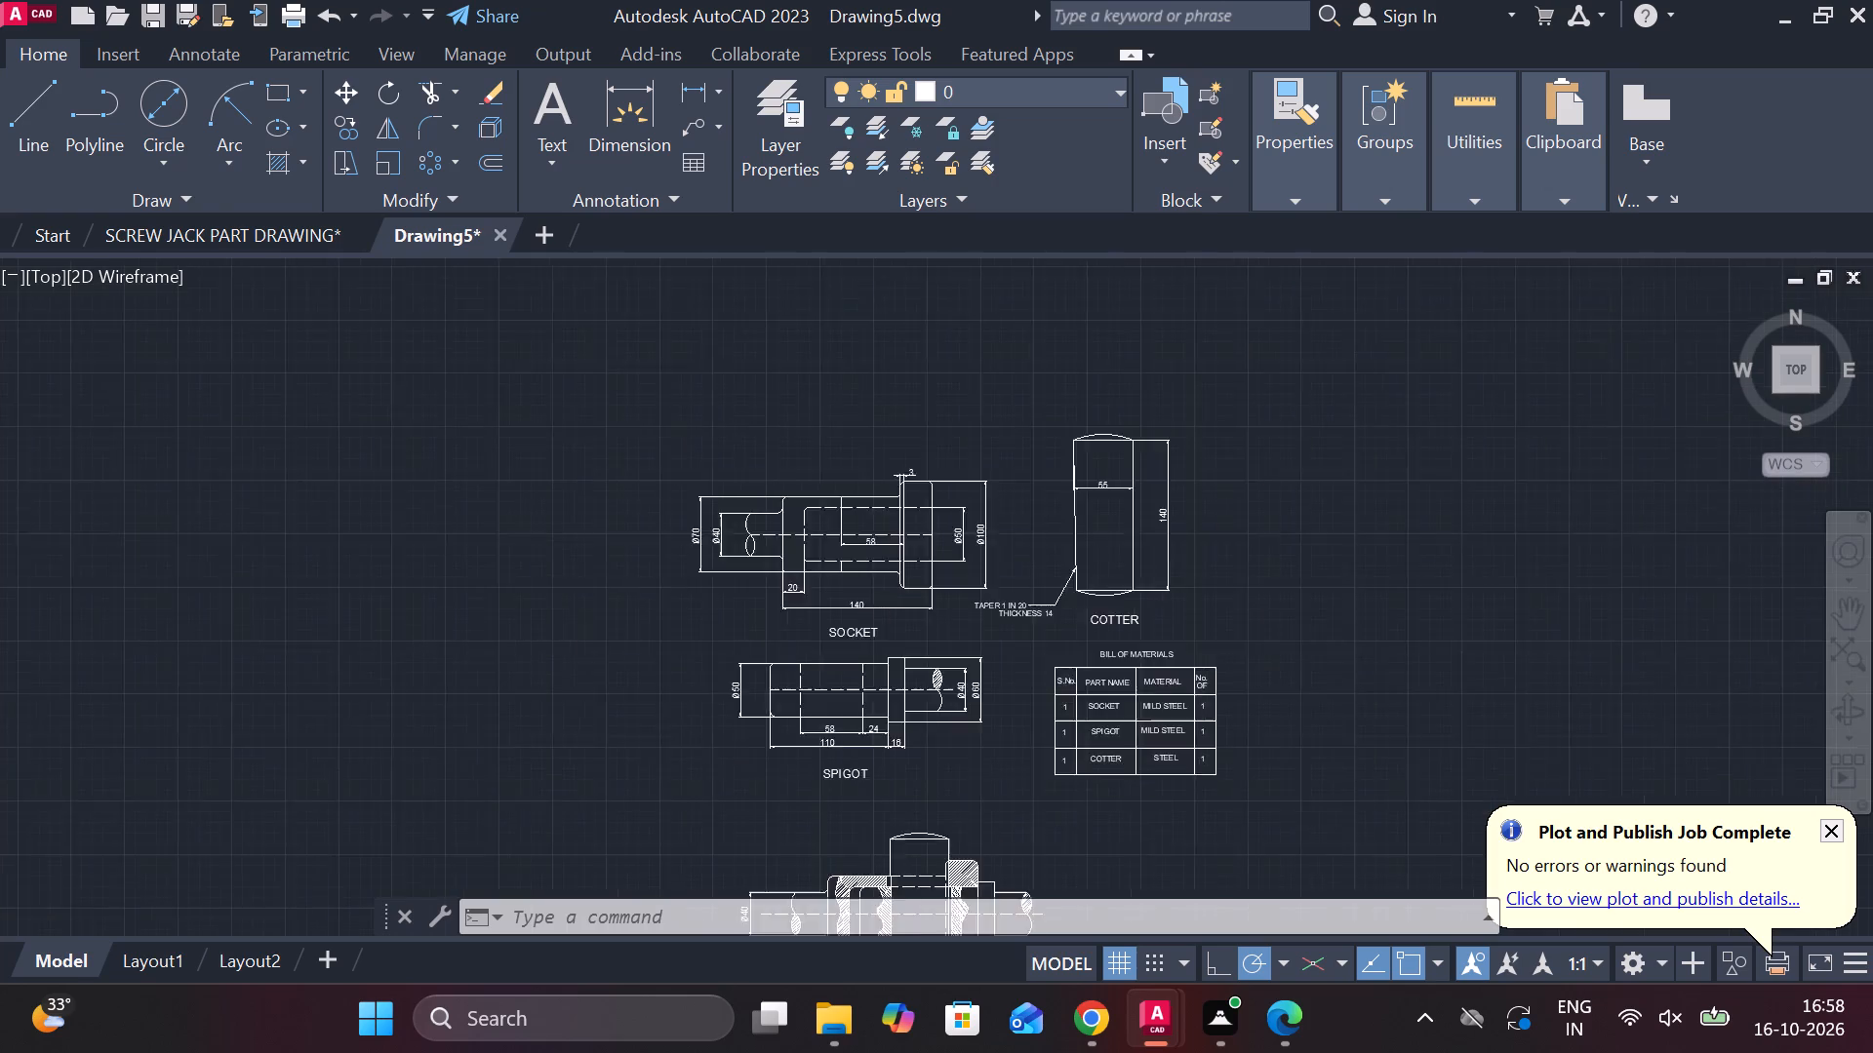
pyautogui.moveTo(950, 800); pyautogui.dragTo(969, 576, button='middle')
pyautogui.scroll(4, 959, 623)
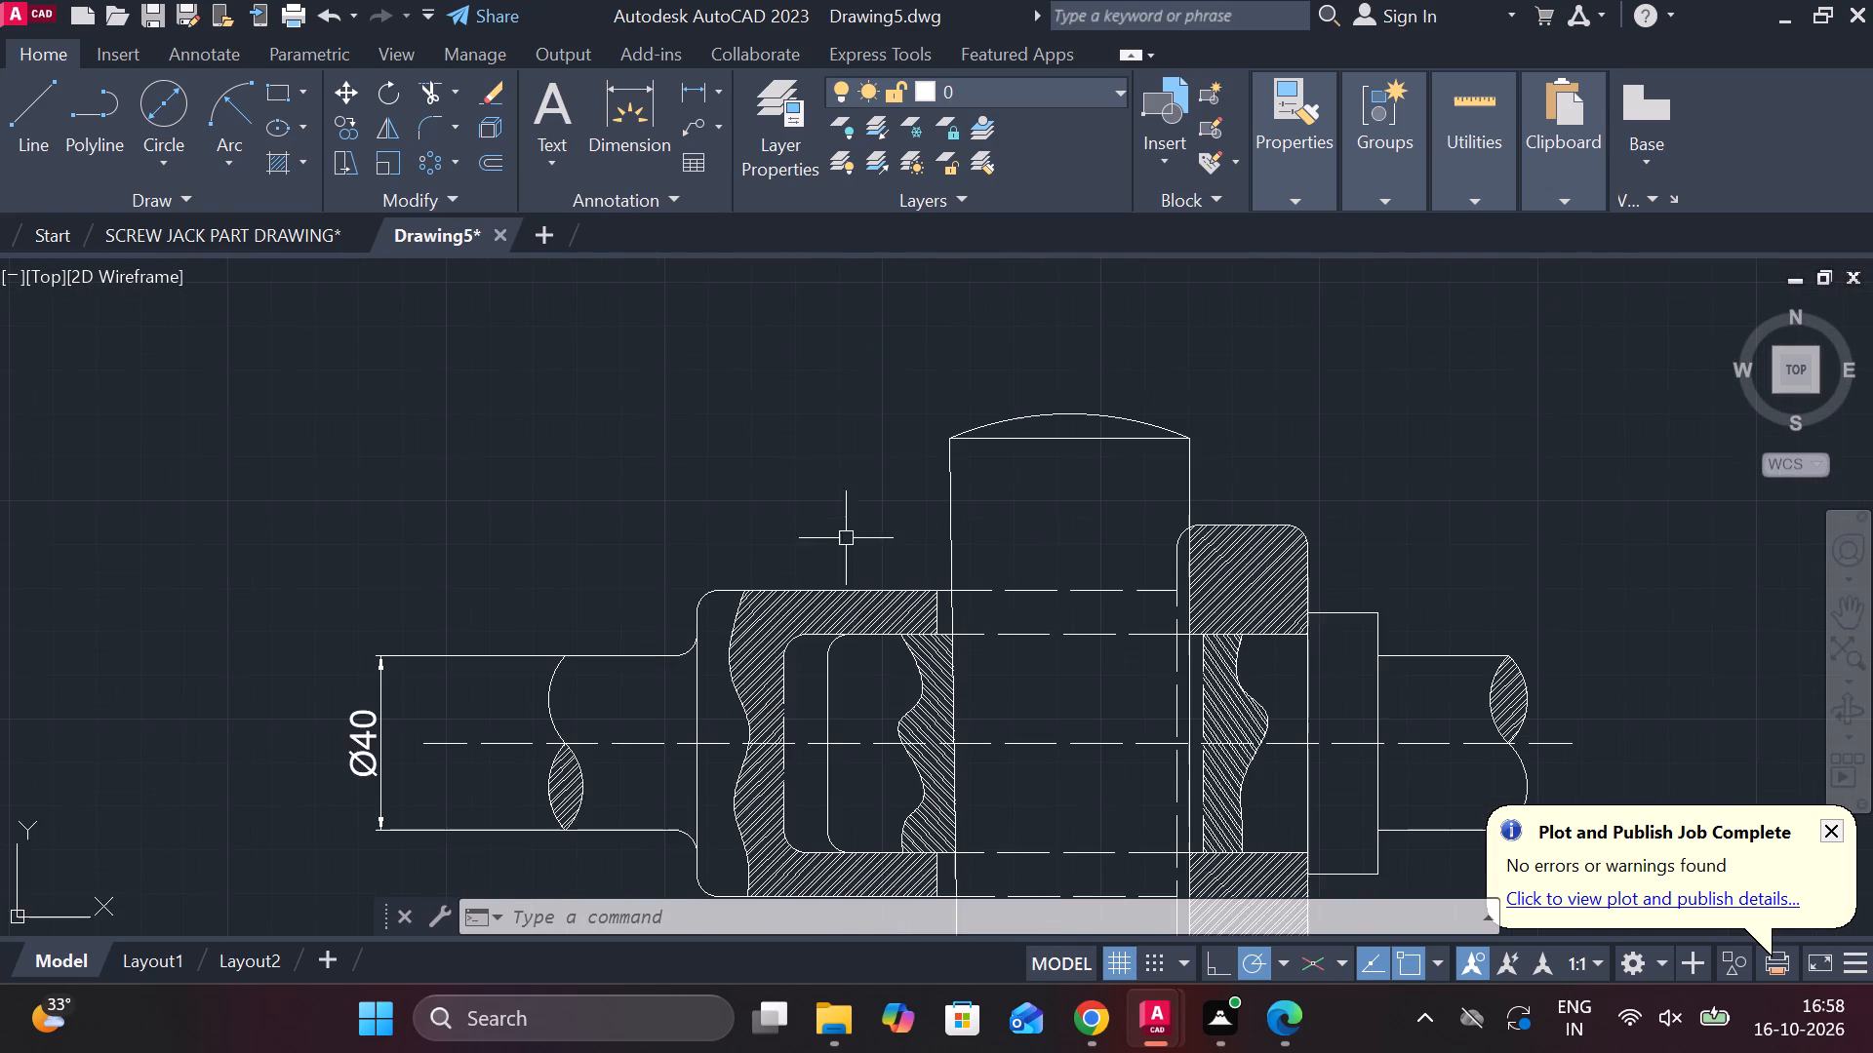
# Add a horizontal linear dimension from the socket's rod-side end face to the near face of its collar, placed above the cotter's upper end.
pyautogui.scroll(-1, 795, 471)
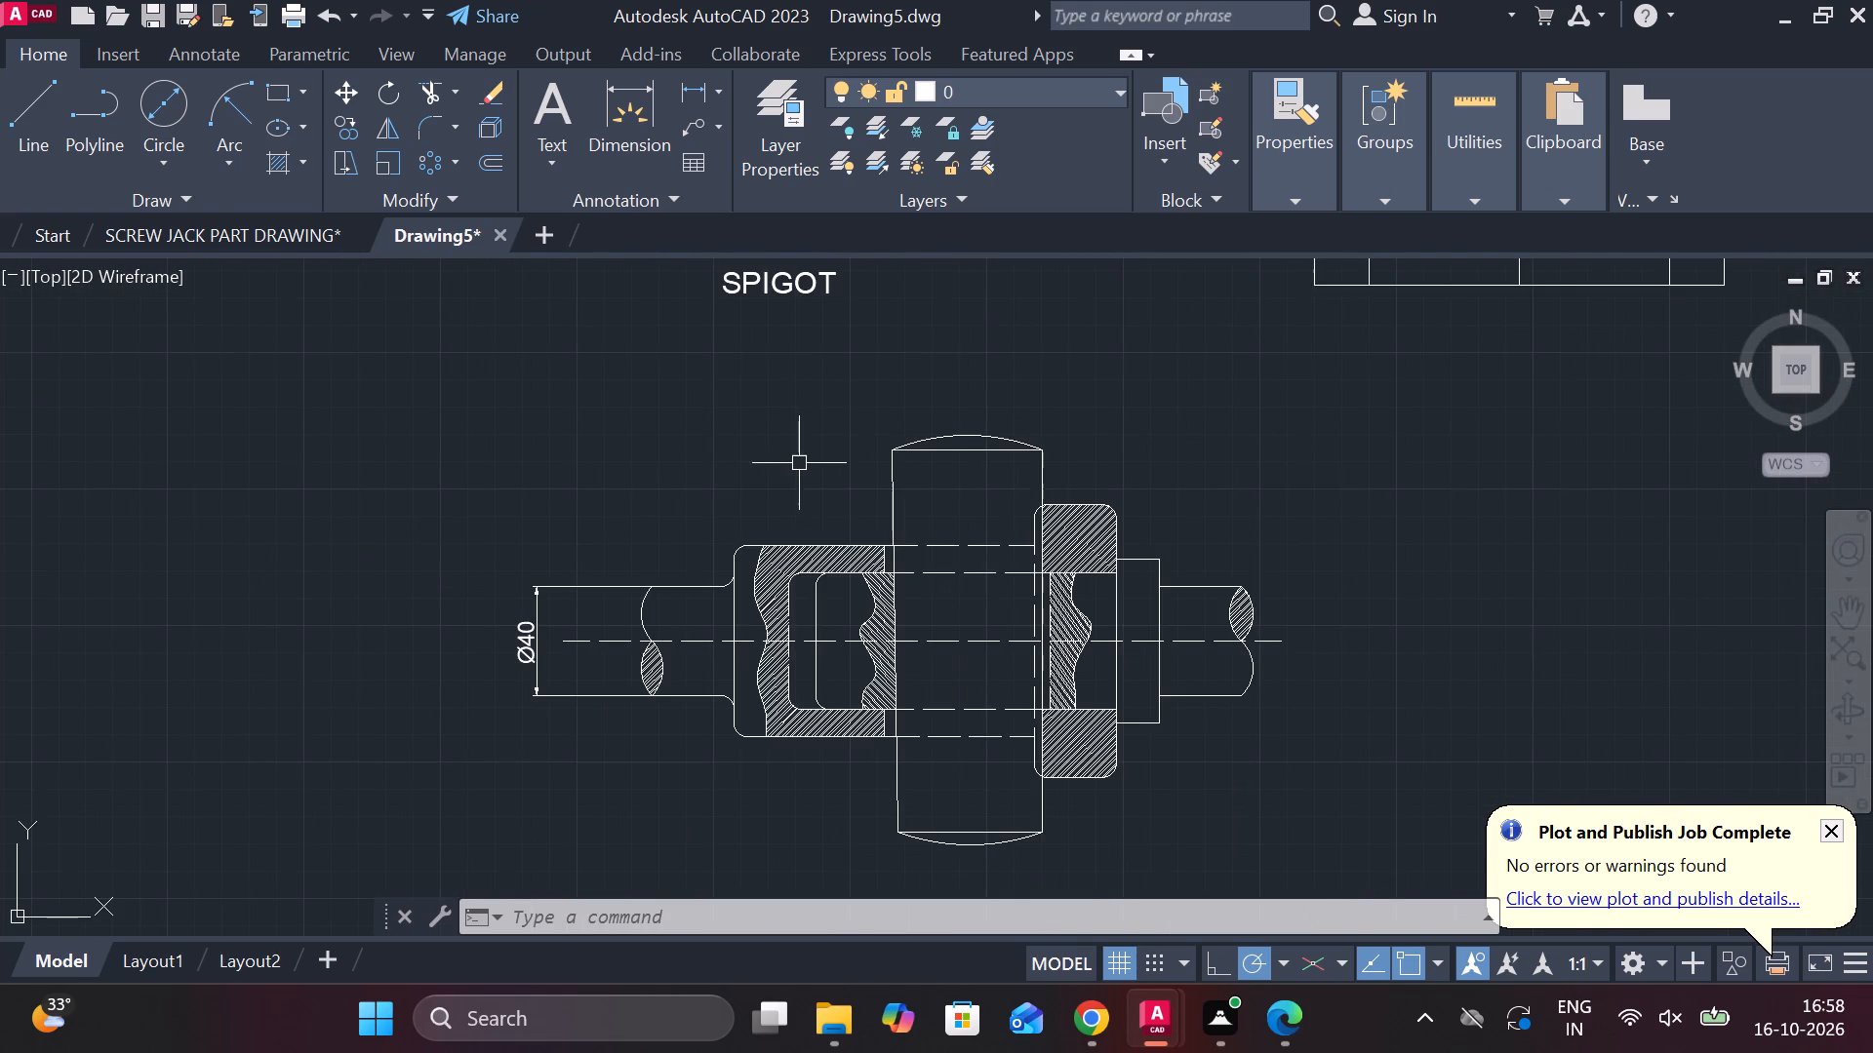
pyautogui.click(708, 86)
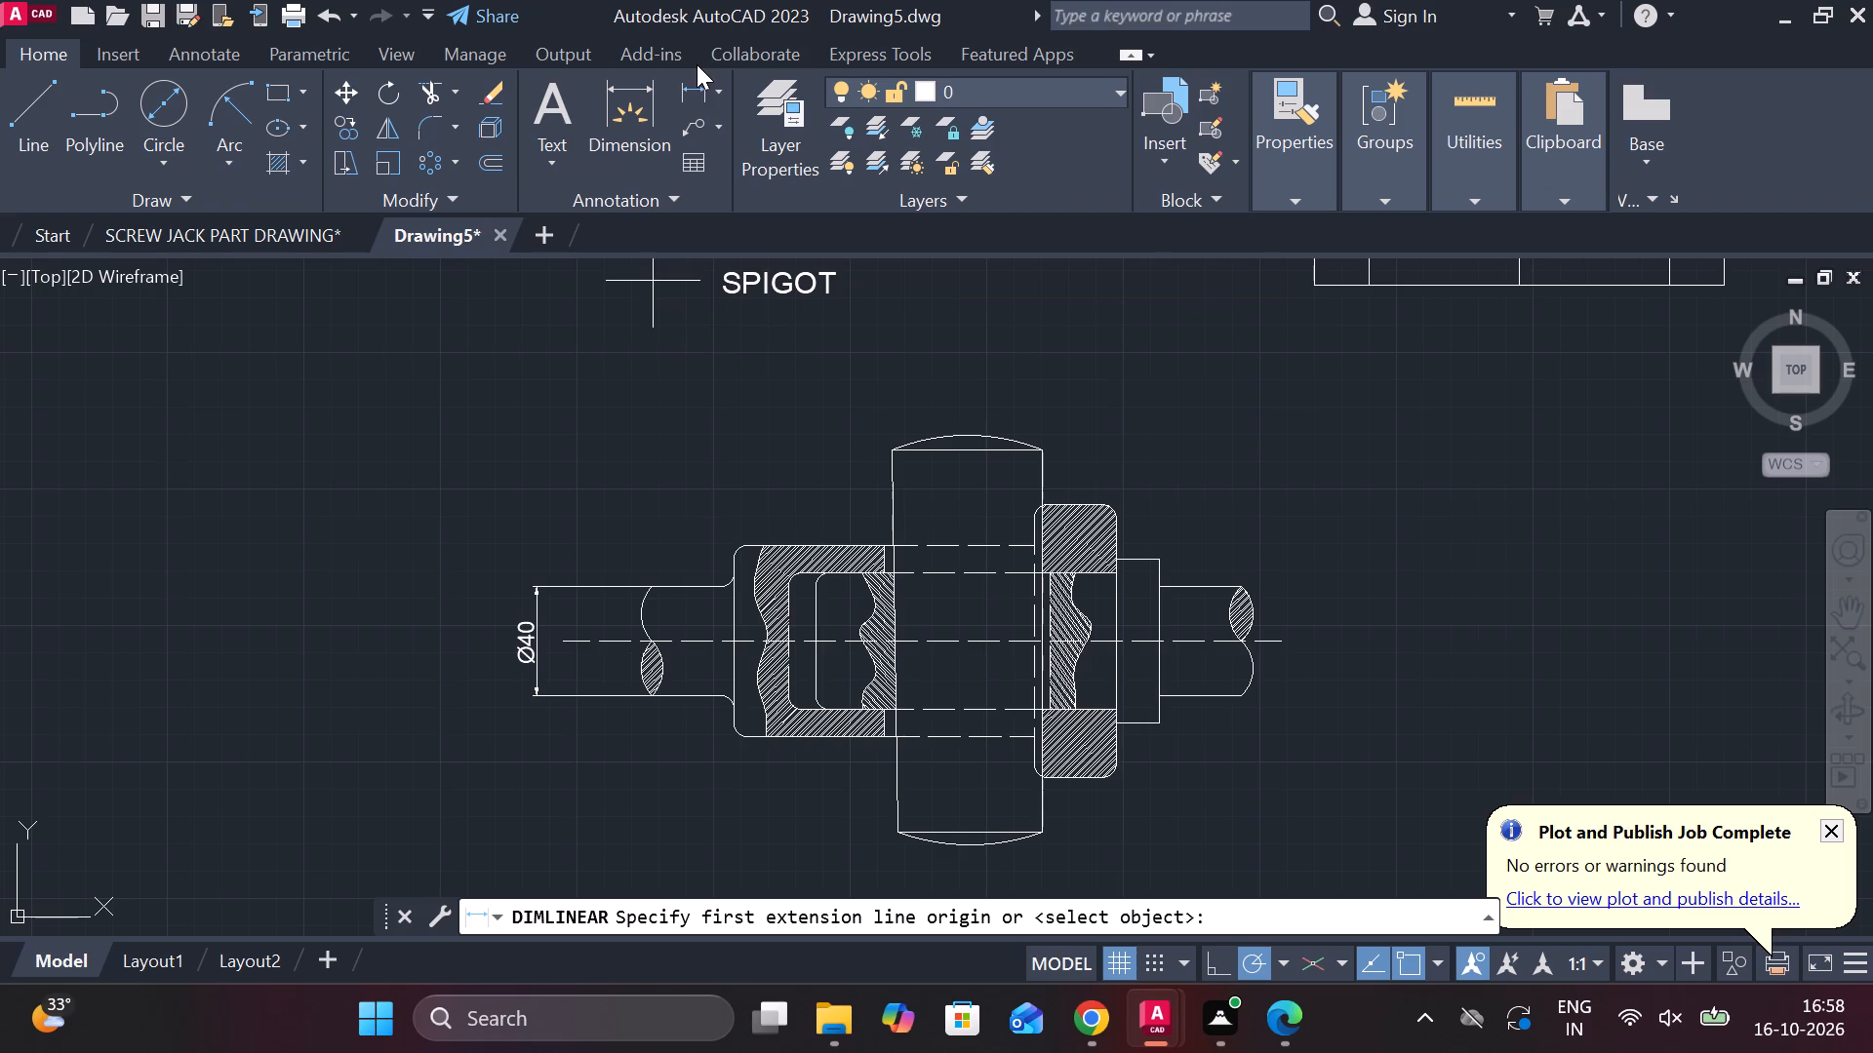
pyautogui.click(697, 87)
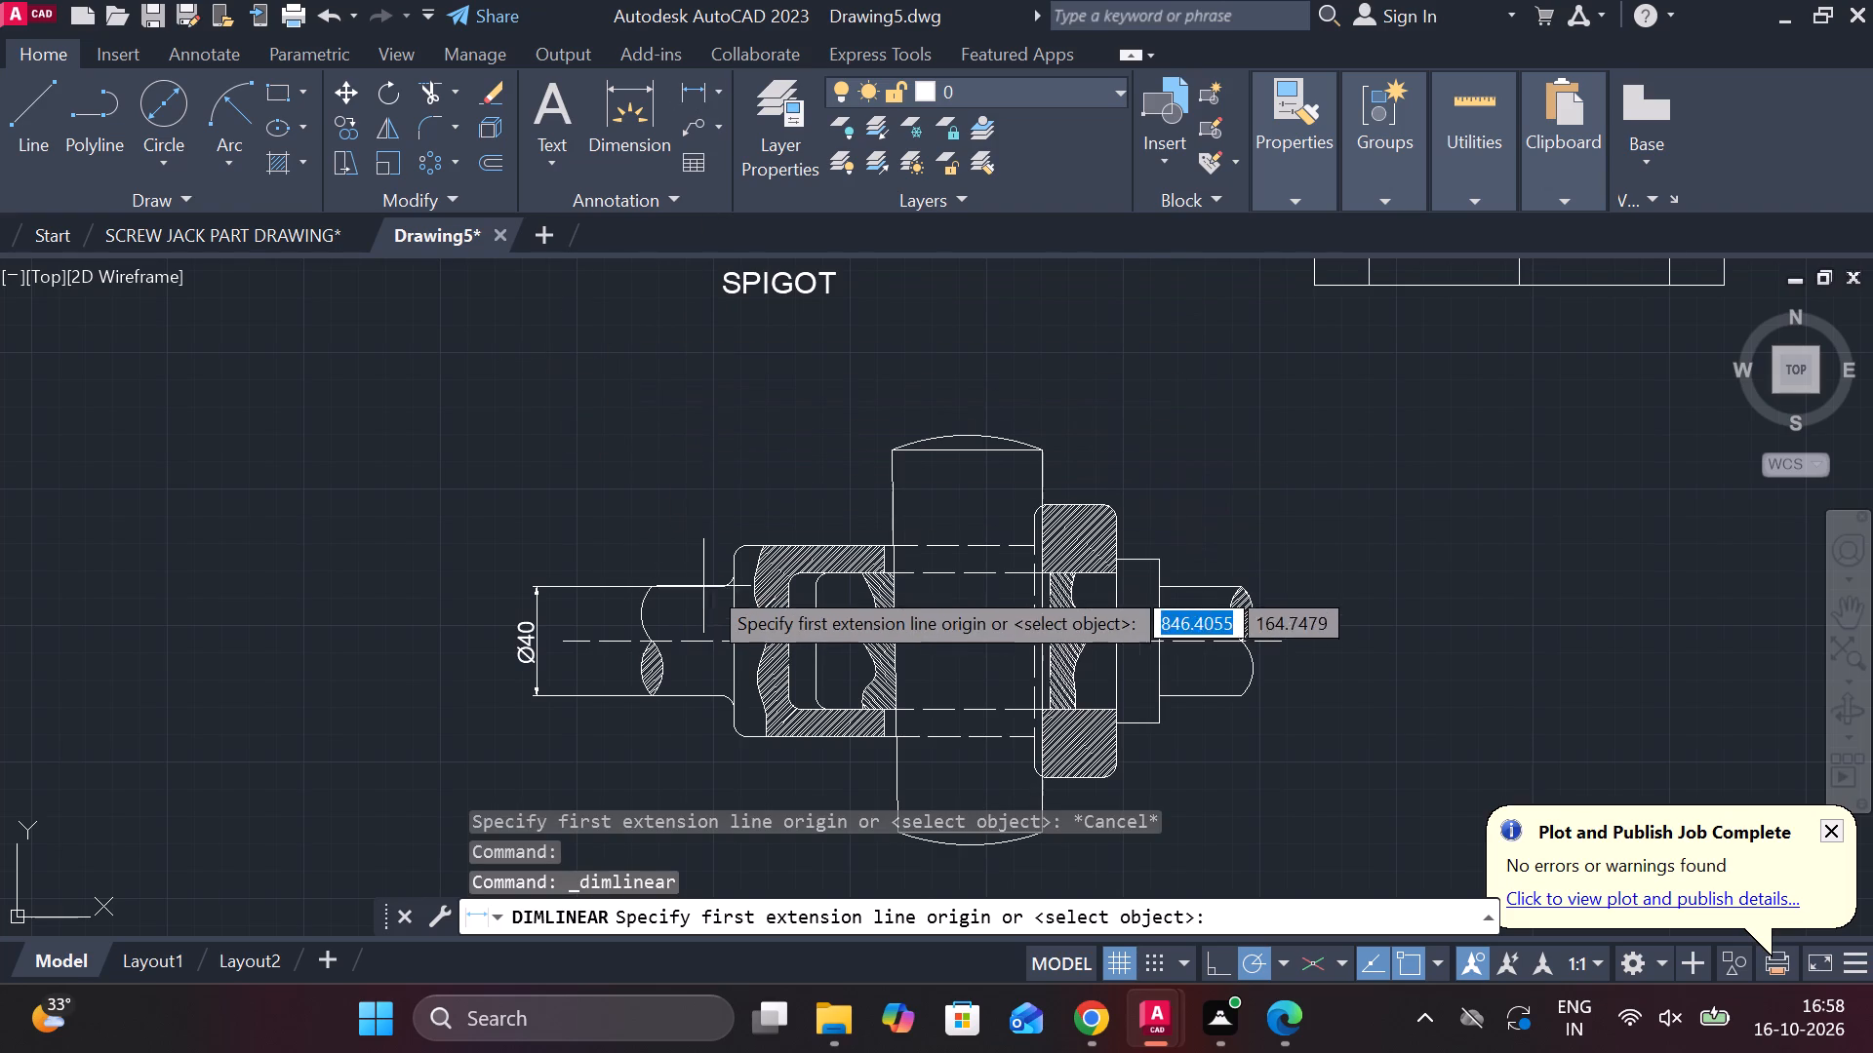
pyautogui.scroll(2, 711, 574)
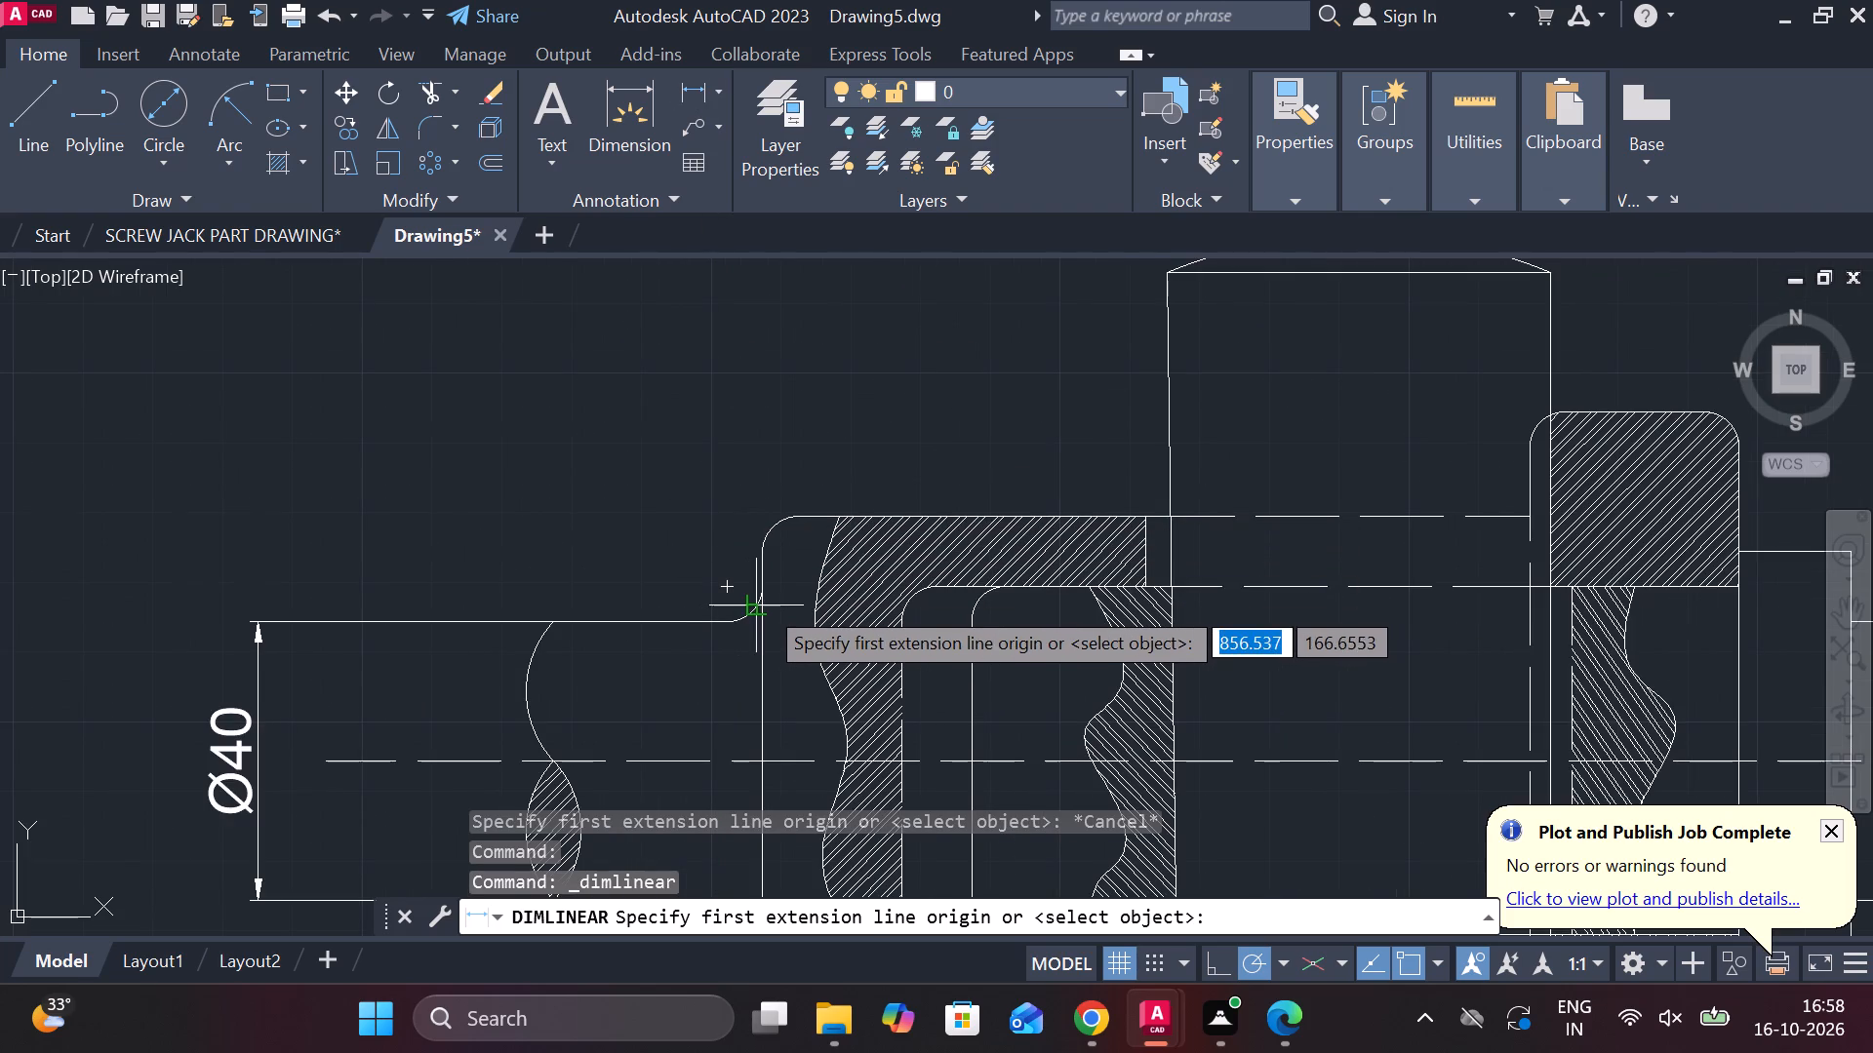
pyautogui.click(769, 579)
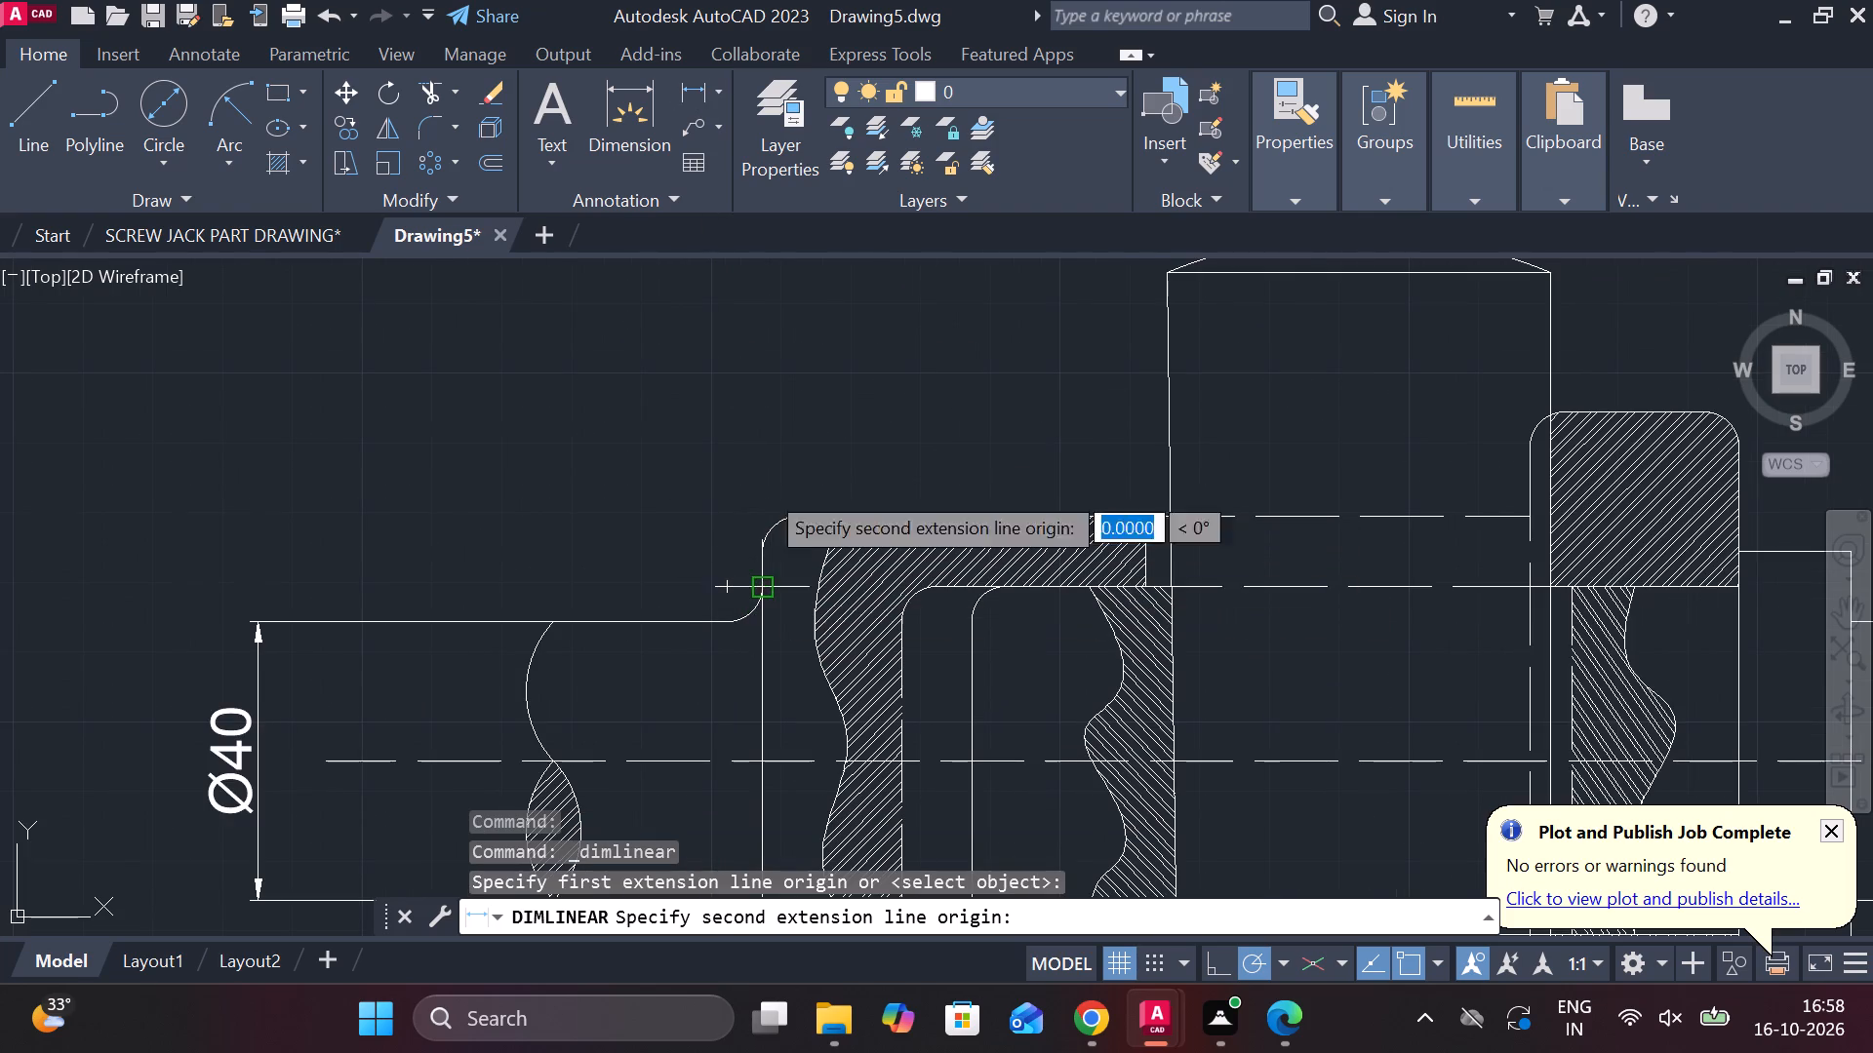
pyautogui.scroll(-2, 746, 369)
pyautogui.moveTo(746, 369); pyautogui.dragTo(638, 455, button='middle')
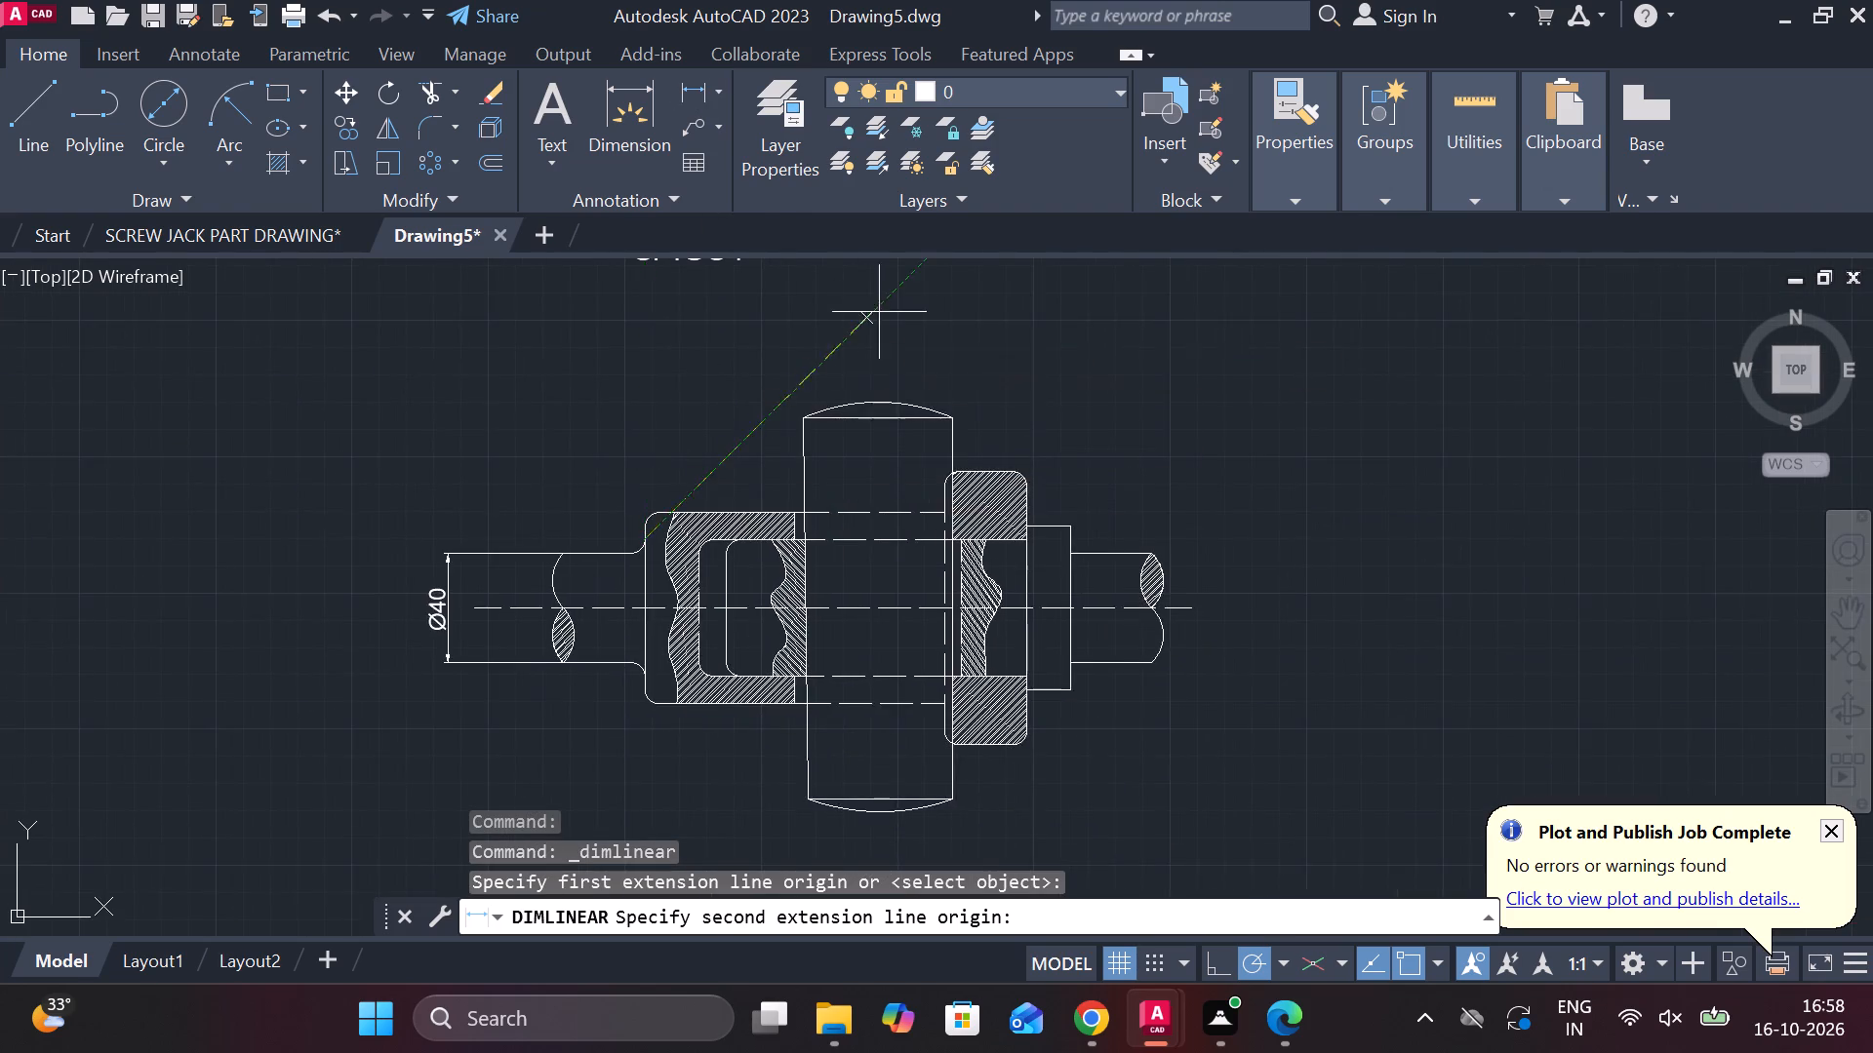
pyautogui.scroll(2, 927, 332)
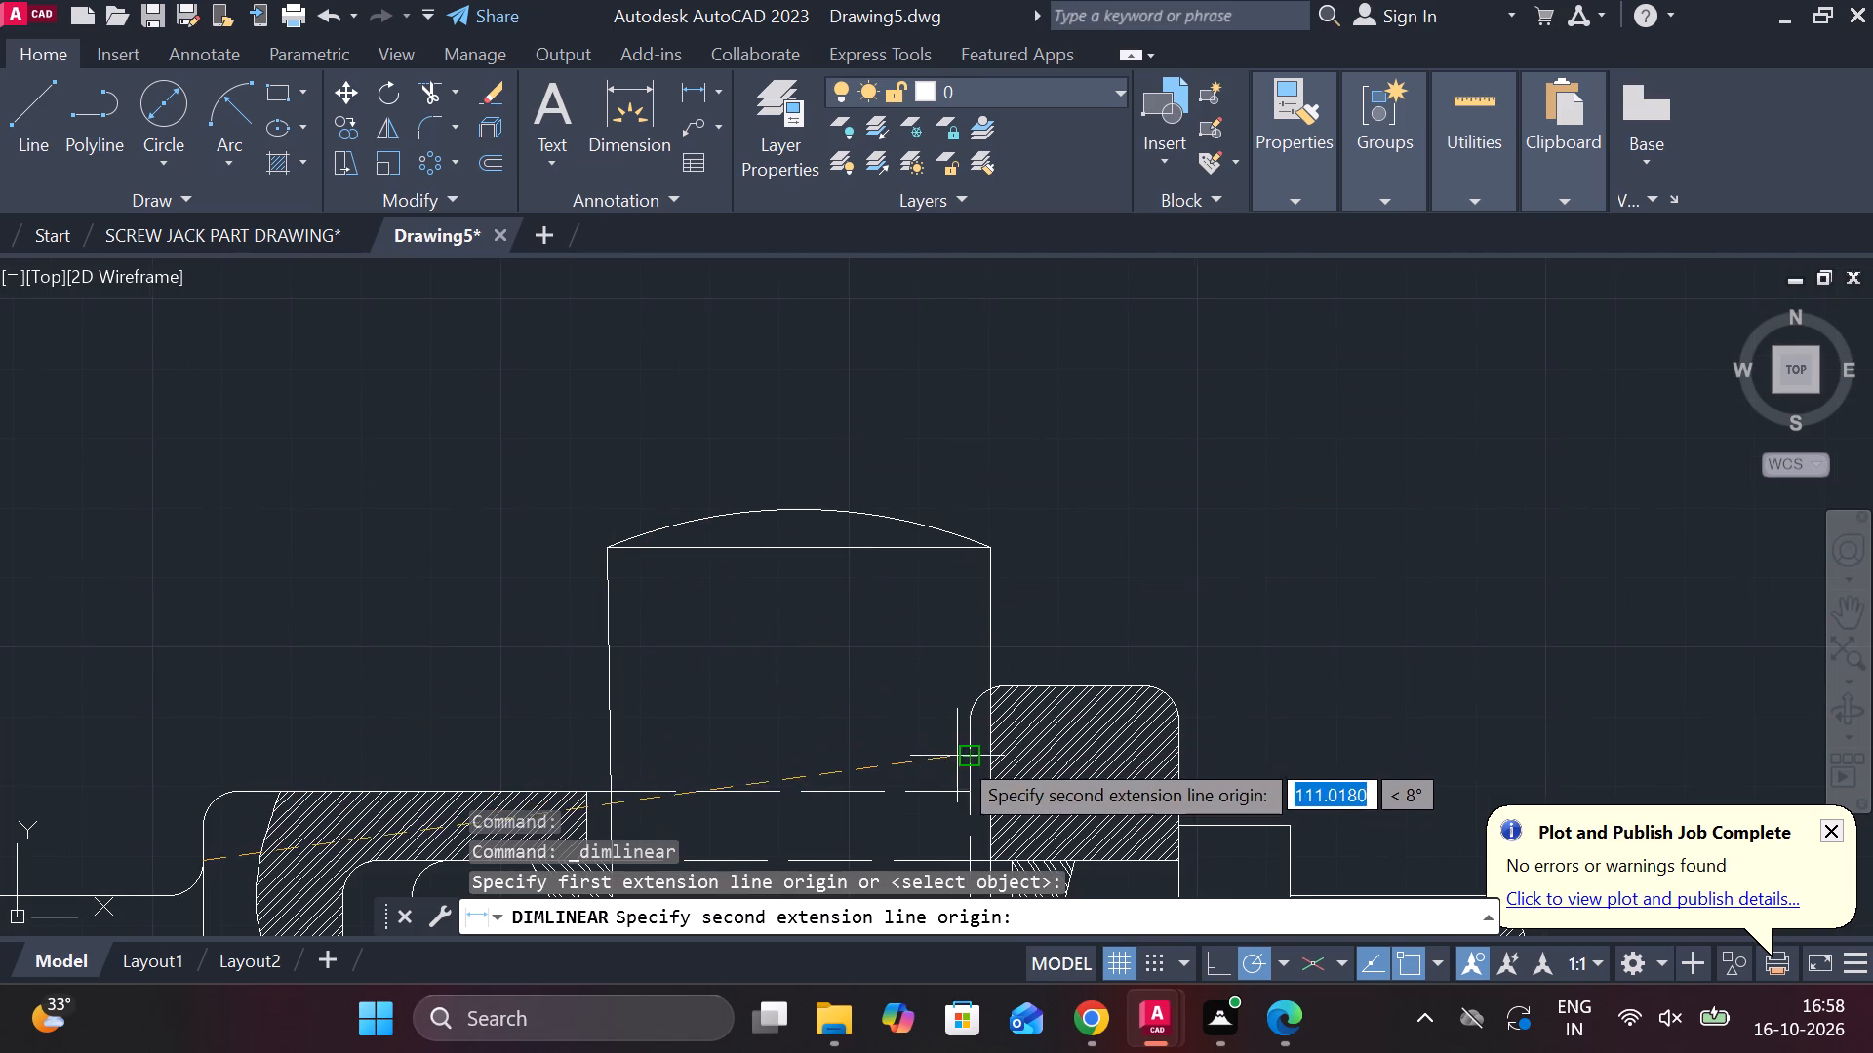
pyautogui.moveTo(955, 756); pyautogui.dragTo(1024, 414, button='middle')
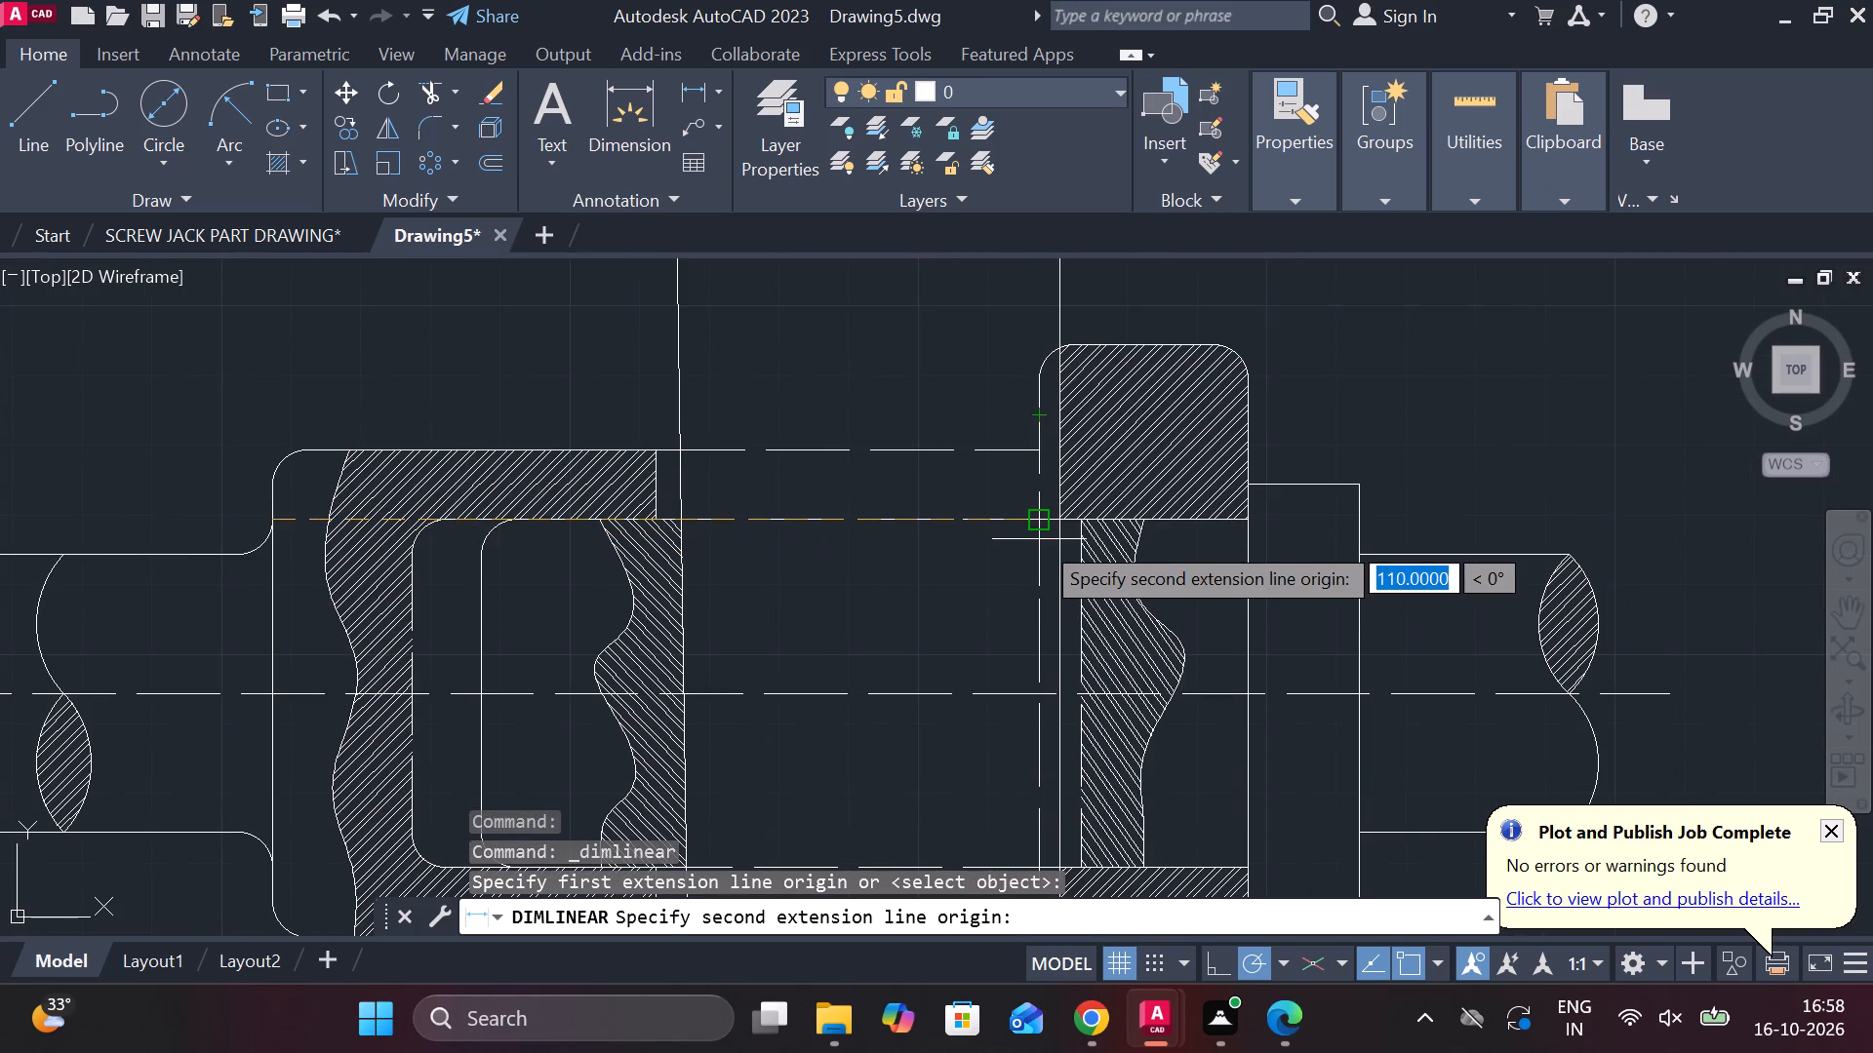
pyautogui.click(1039, 539)
pyautogui.scroll(-1, 998, 347)
pyautogui.moveTo(1045, 449); pyautogui.dragTo(1046, 470, button='middle')
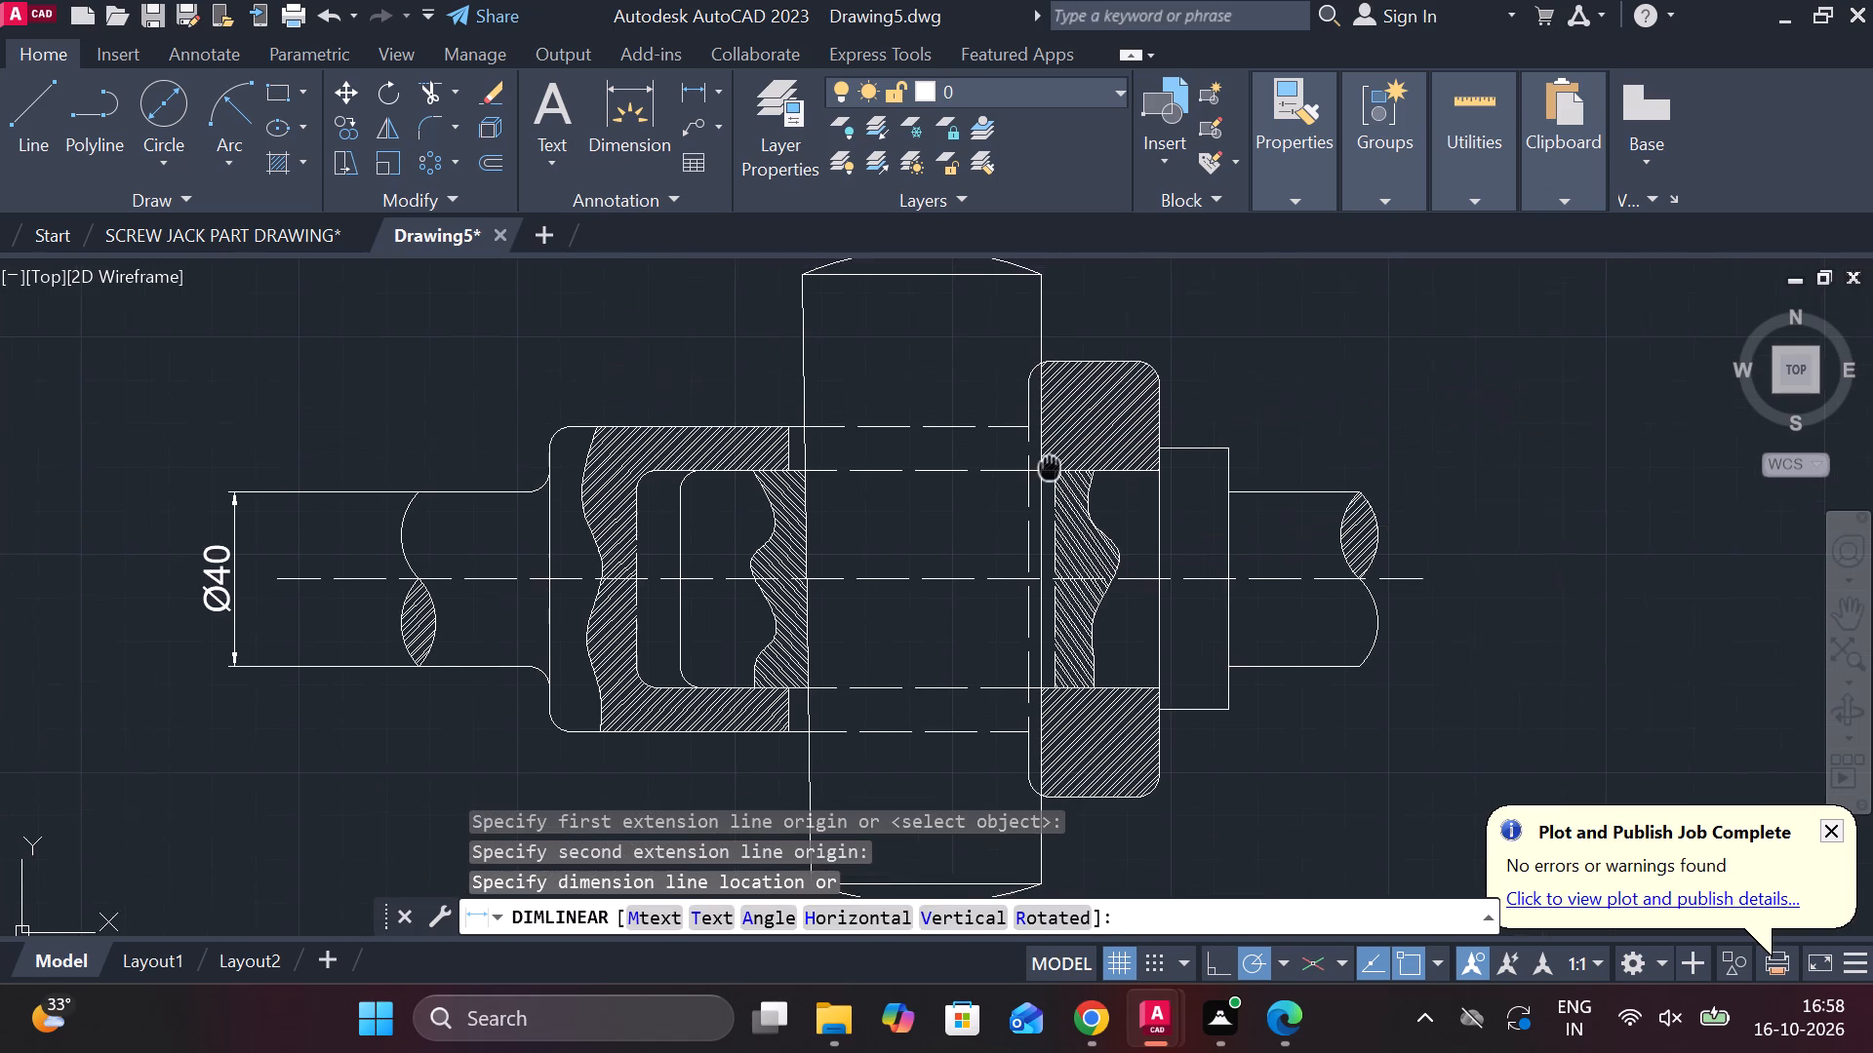
pyautogui.moveTo(1046, 470); pyautogui.dragTo(1041, 470, button='middle')
pyautogui.moveTo(1018, 294); pyautogui.dragTo(1053, 500, button='middle')
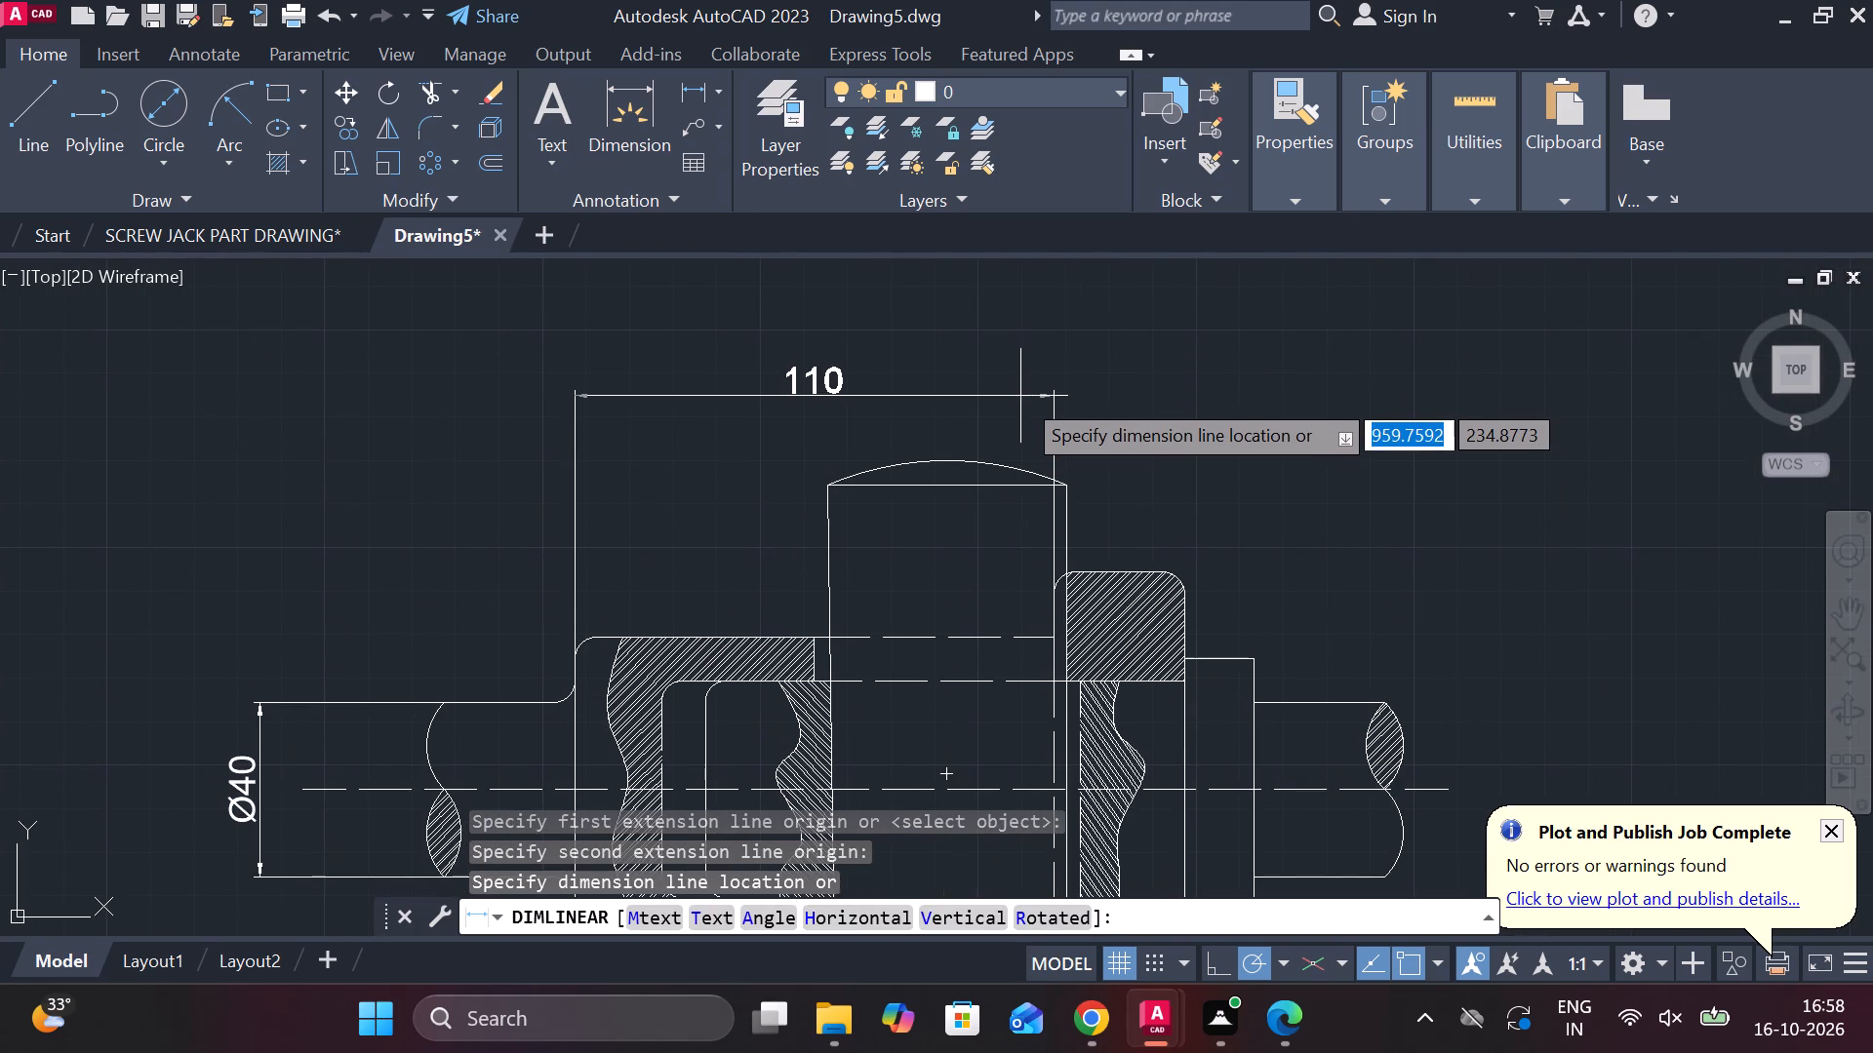
pyautogui.click(1021, 394)
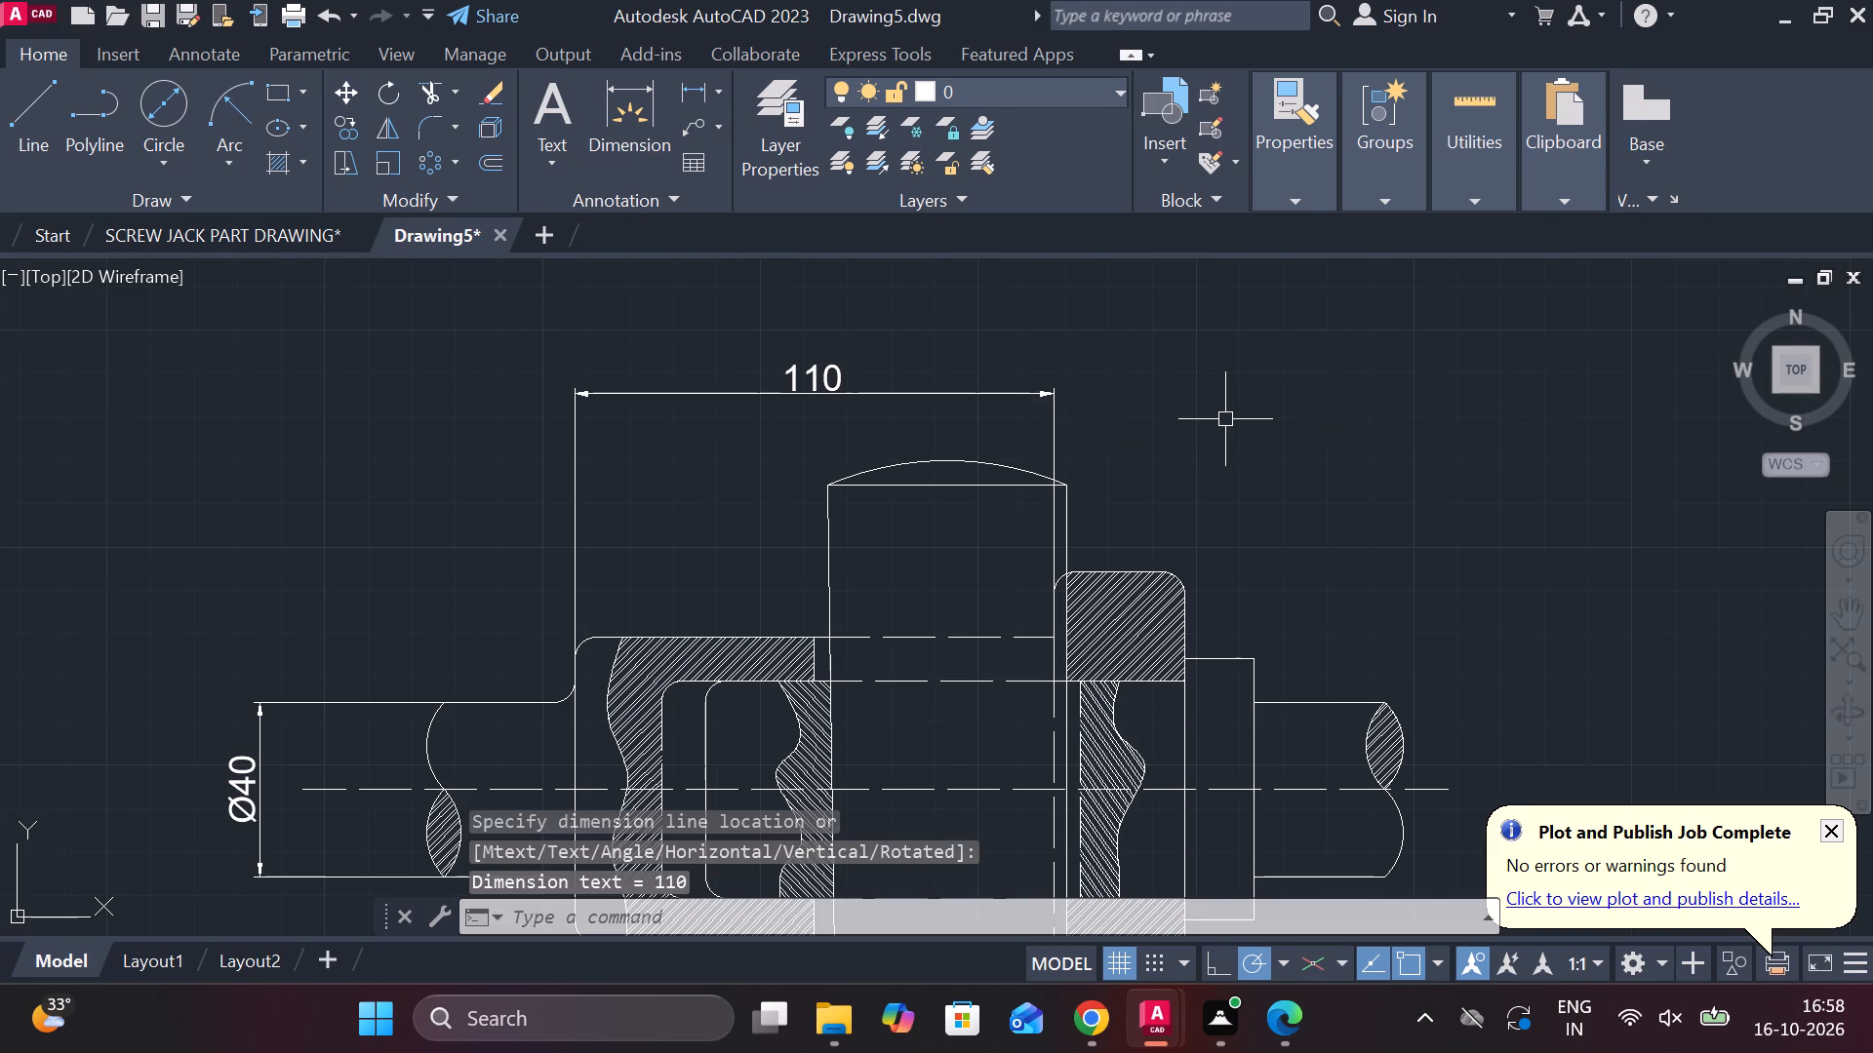
# Dimension the socket collar's width horizontally, lining the dimension up with the adjacent socket body length dimension above the cotter.
pyautogui.moveTo(1223, 425); pyautogui.dragTo(1147, 394, button='middle')
pyautogui.press('space')
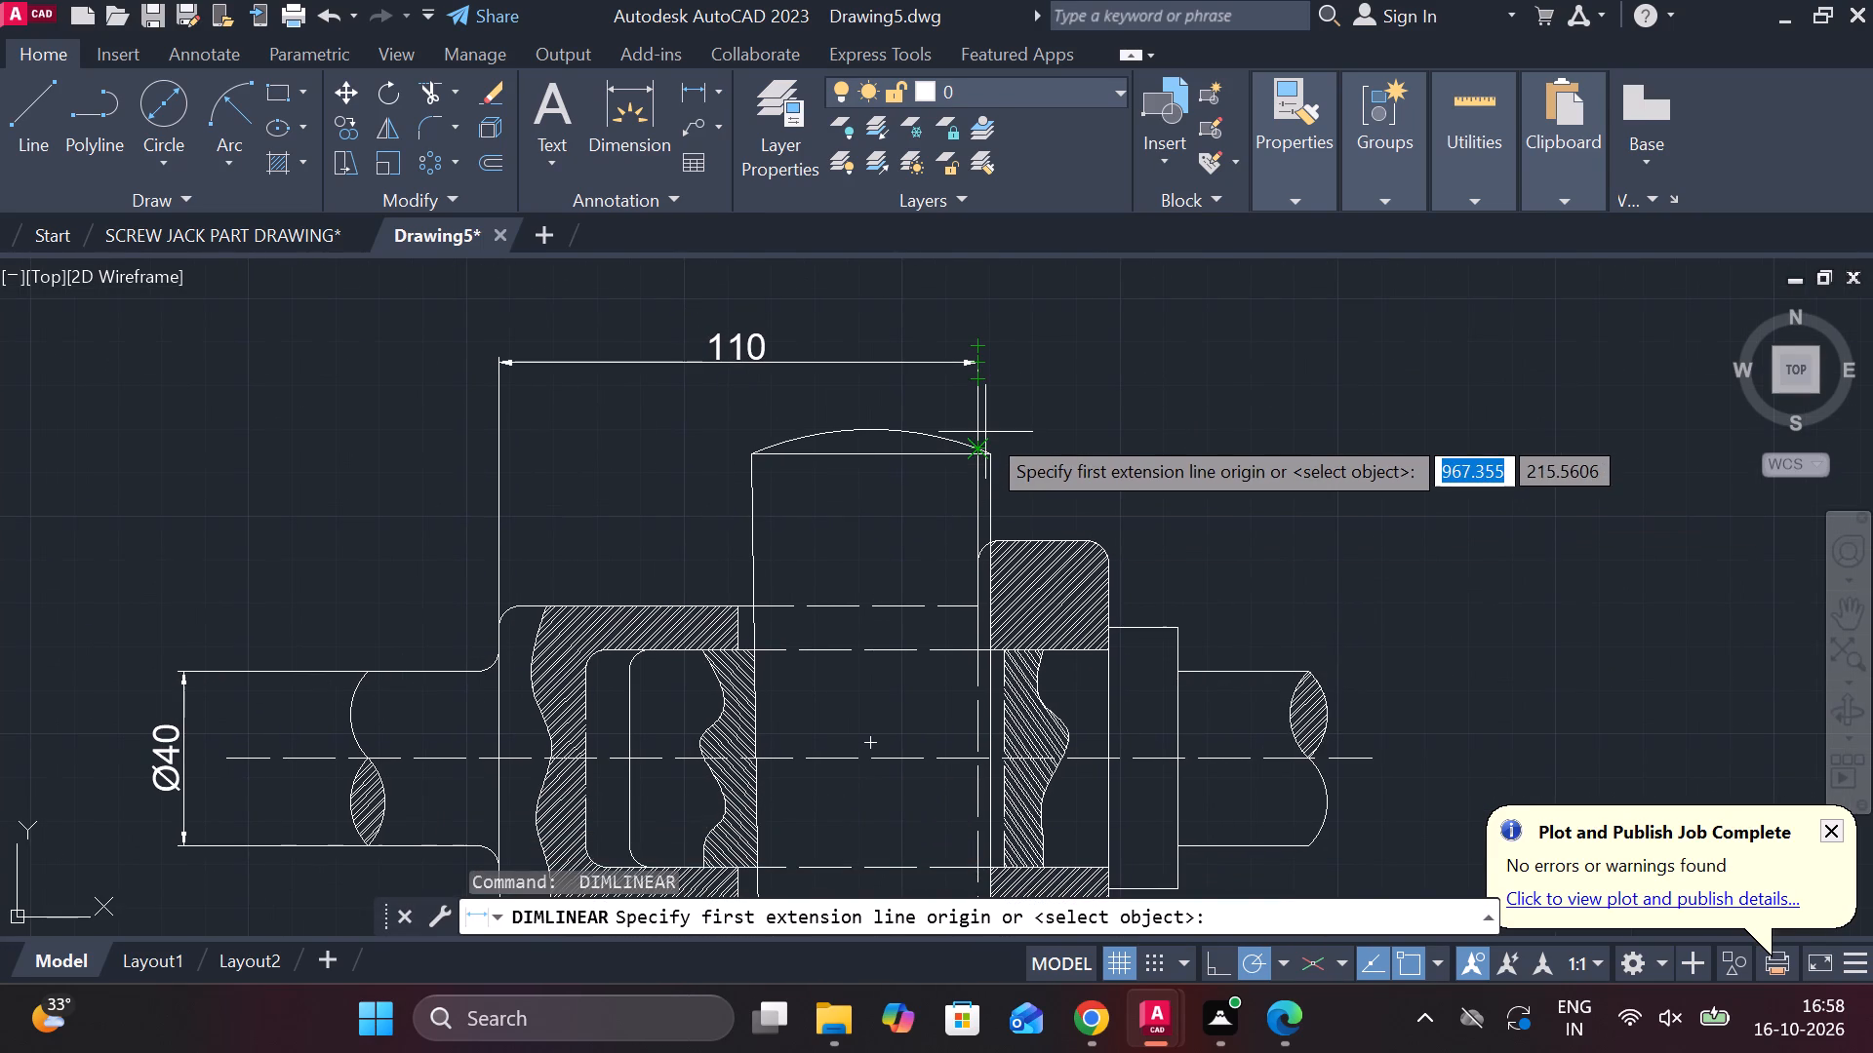
pyautogui.click(977, 421)
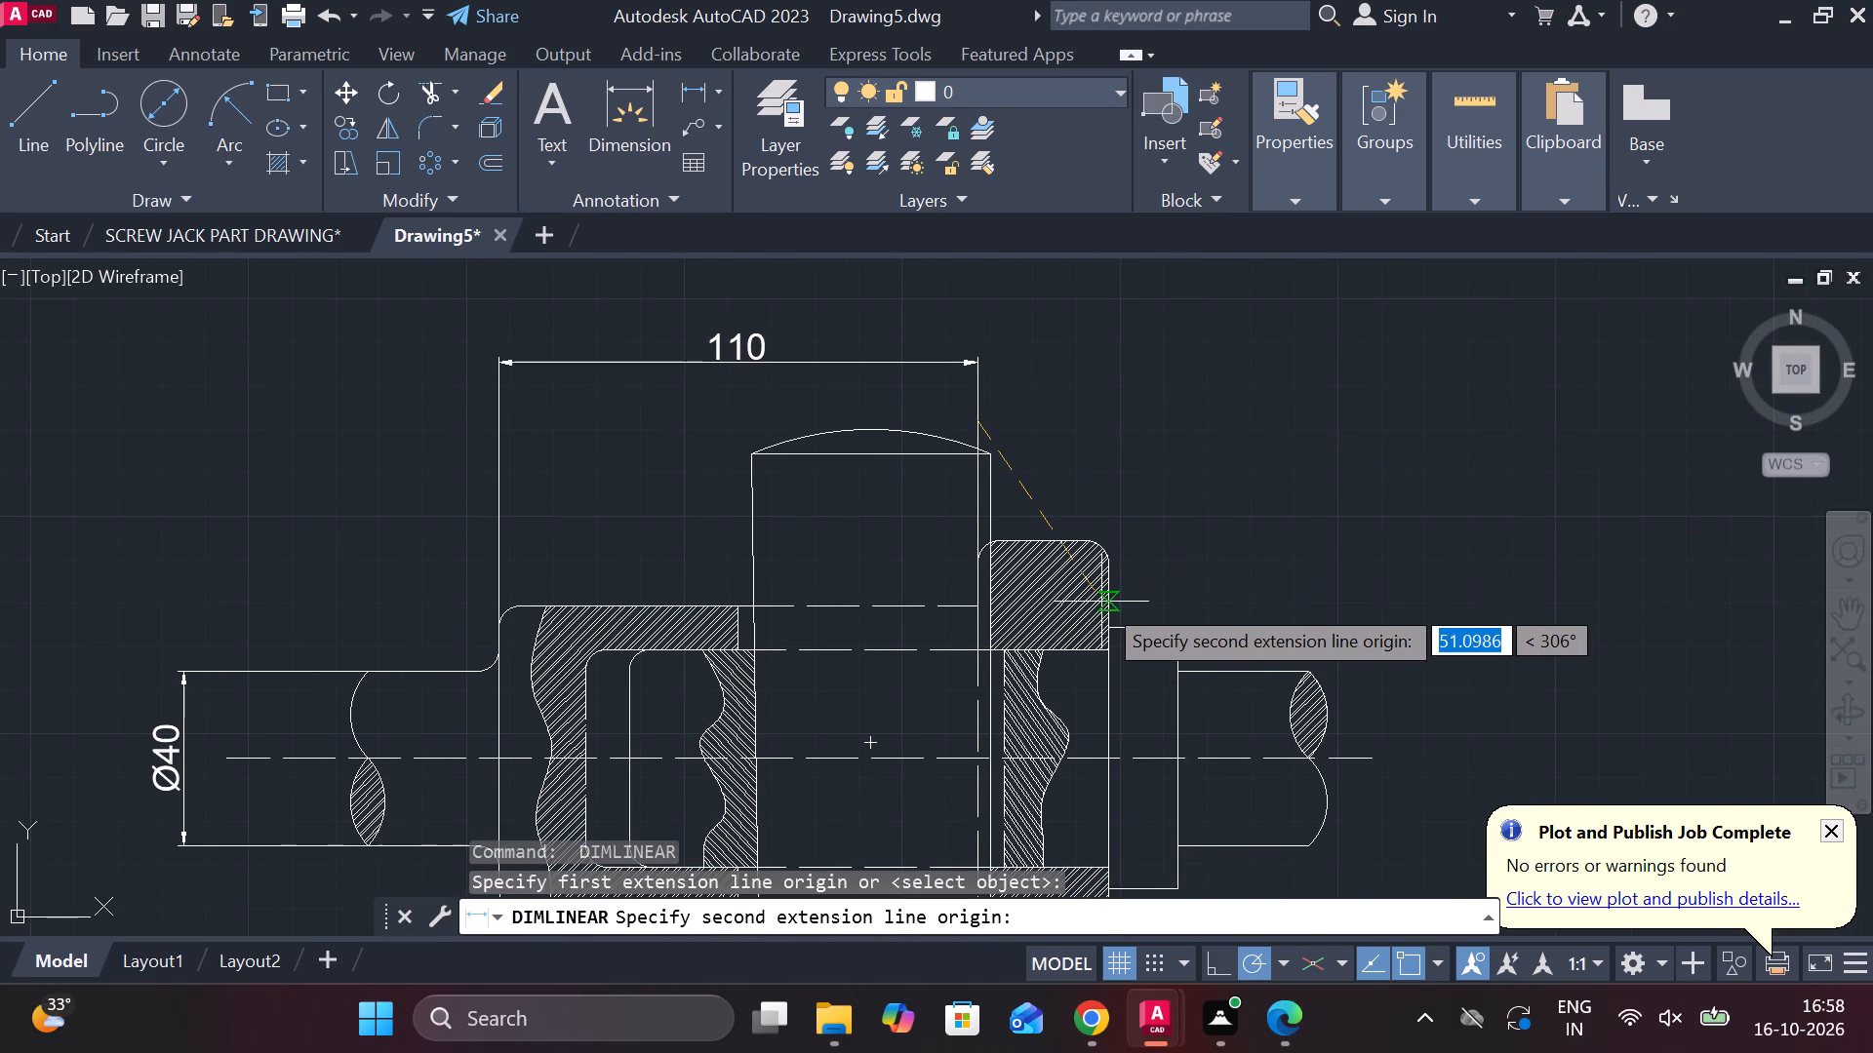
pyautogui.click(1111, 596)
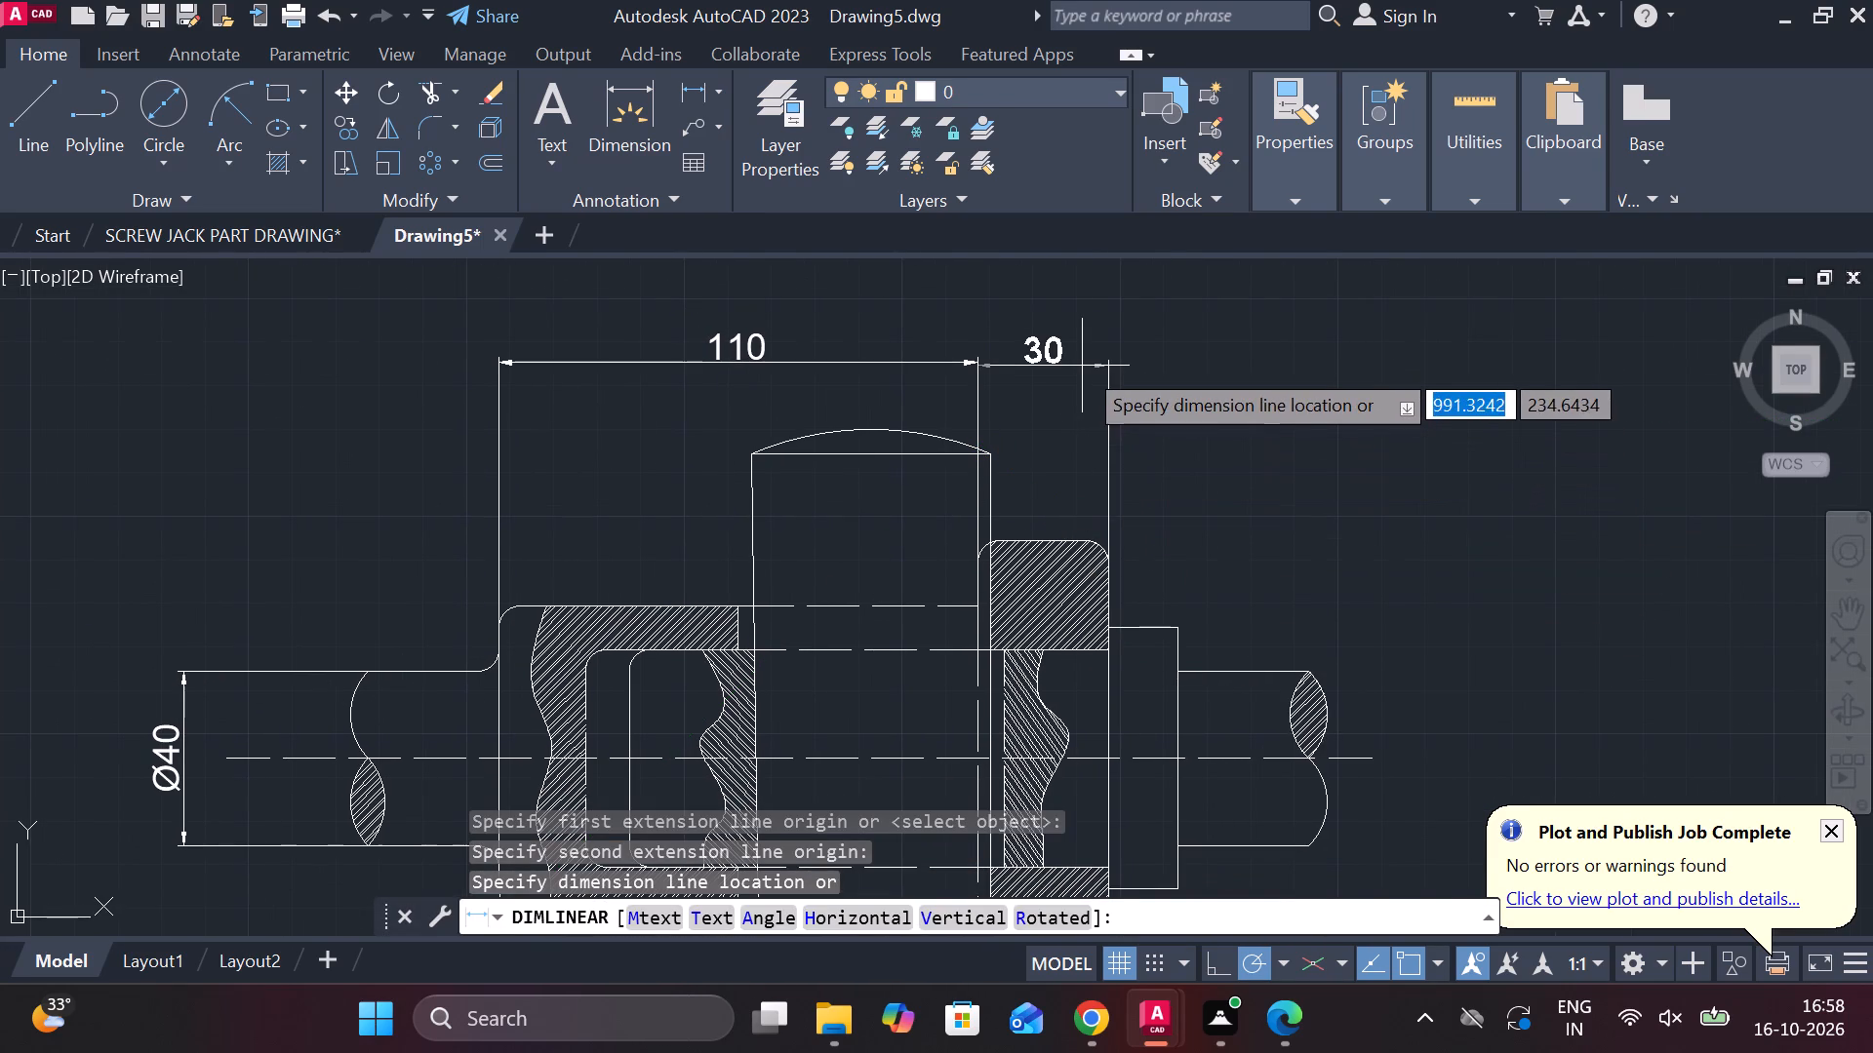
pyautogui.click(1027, 363)
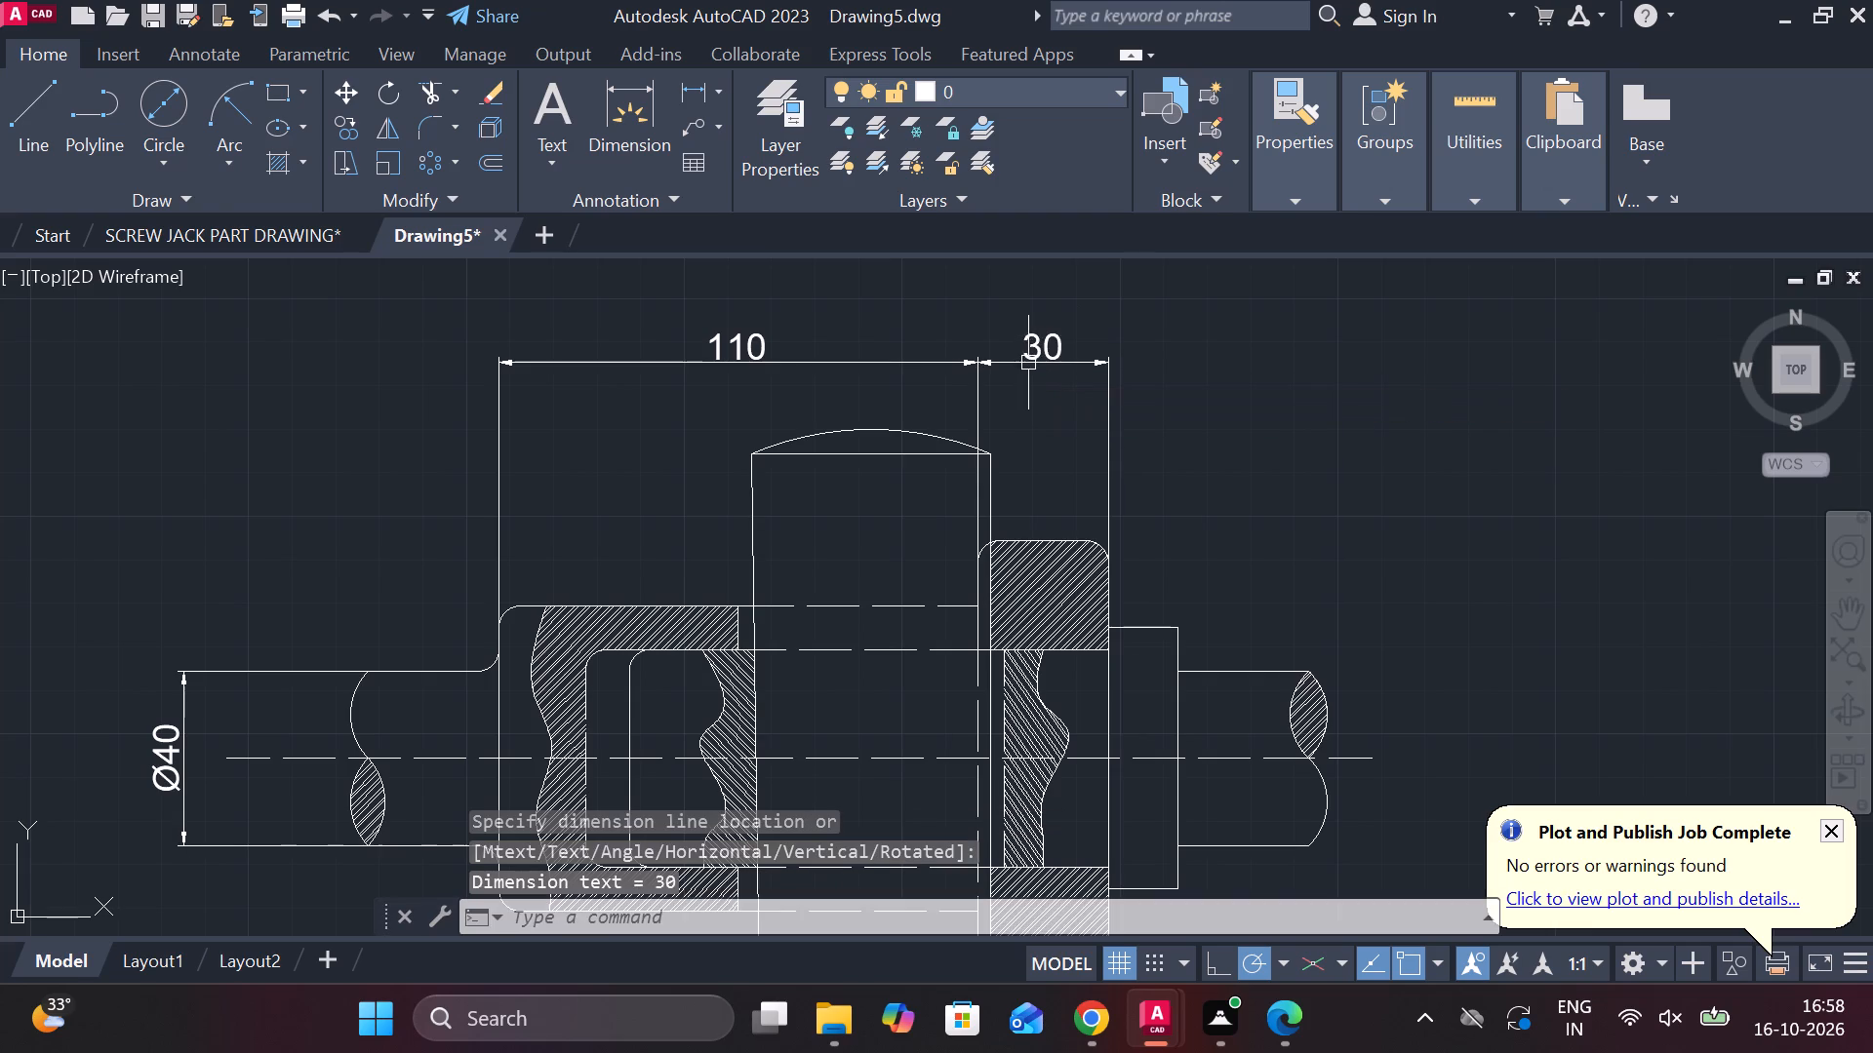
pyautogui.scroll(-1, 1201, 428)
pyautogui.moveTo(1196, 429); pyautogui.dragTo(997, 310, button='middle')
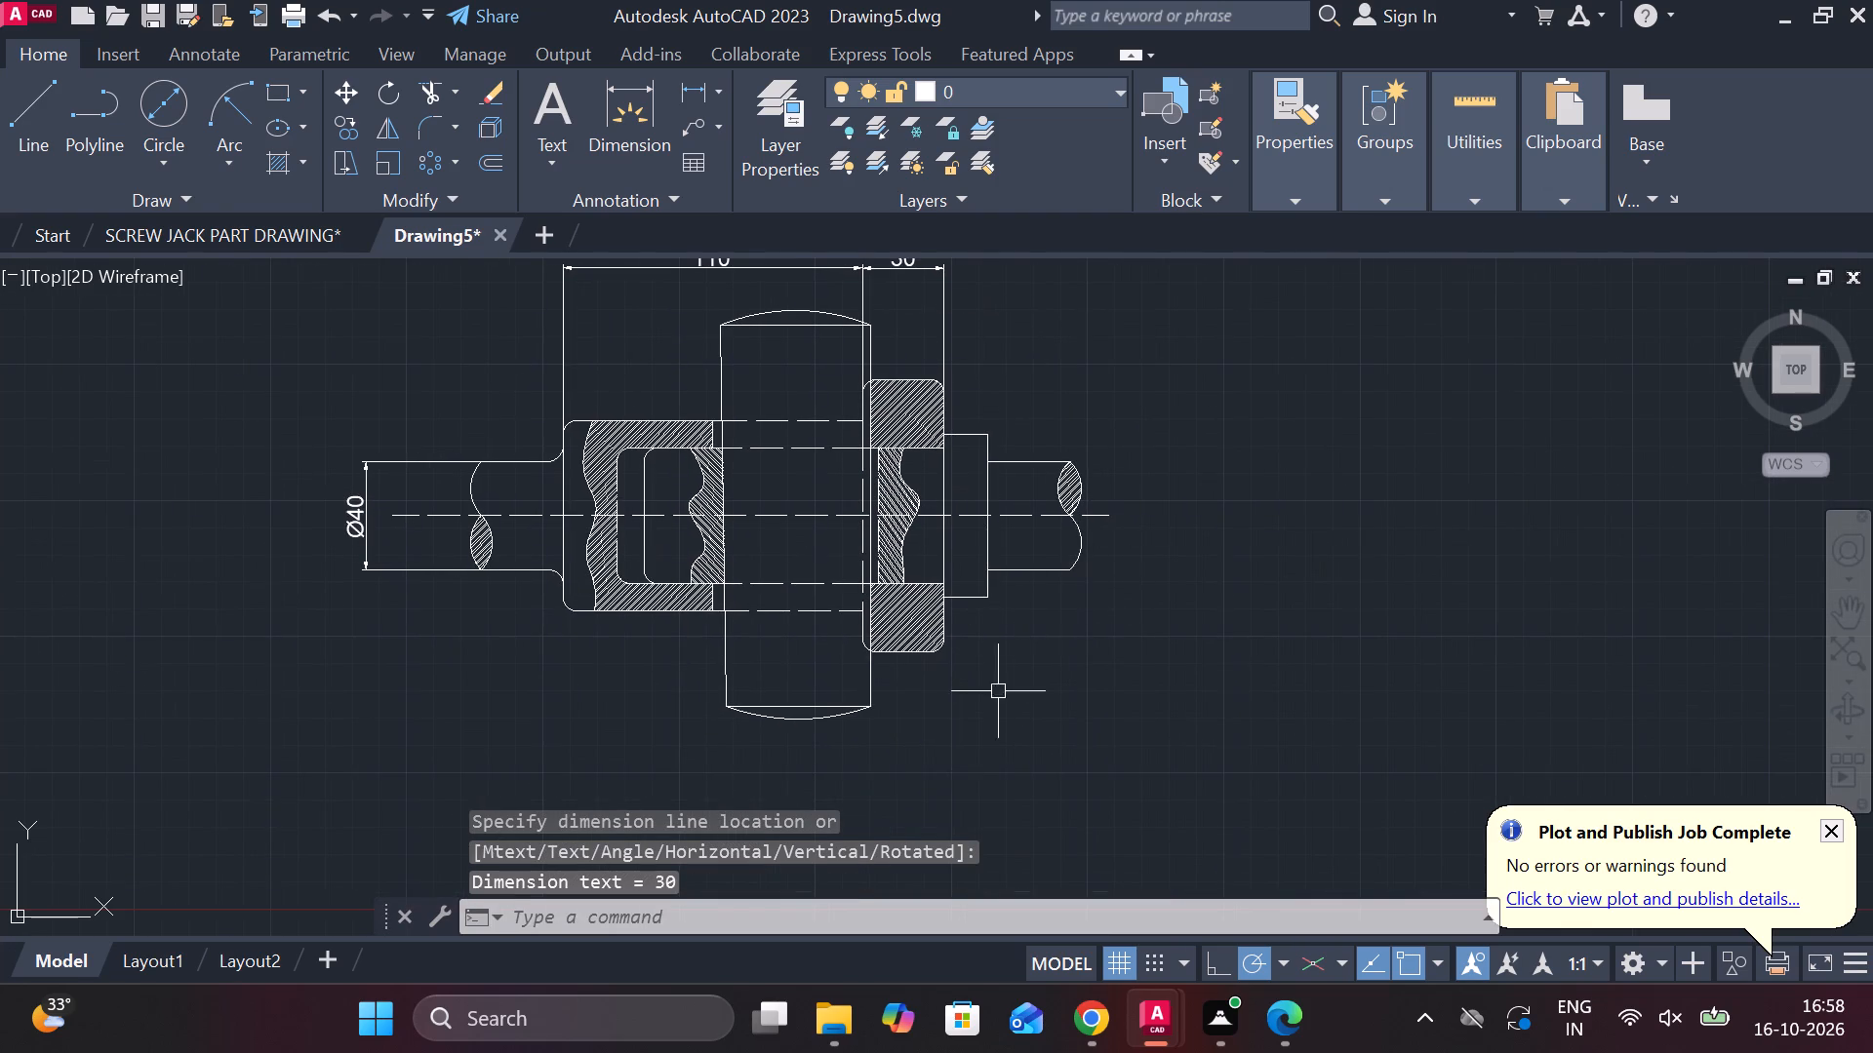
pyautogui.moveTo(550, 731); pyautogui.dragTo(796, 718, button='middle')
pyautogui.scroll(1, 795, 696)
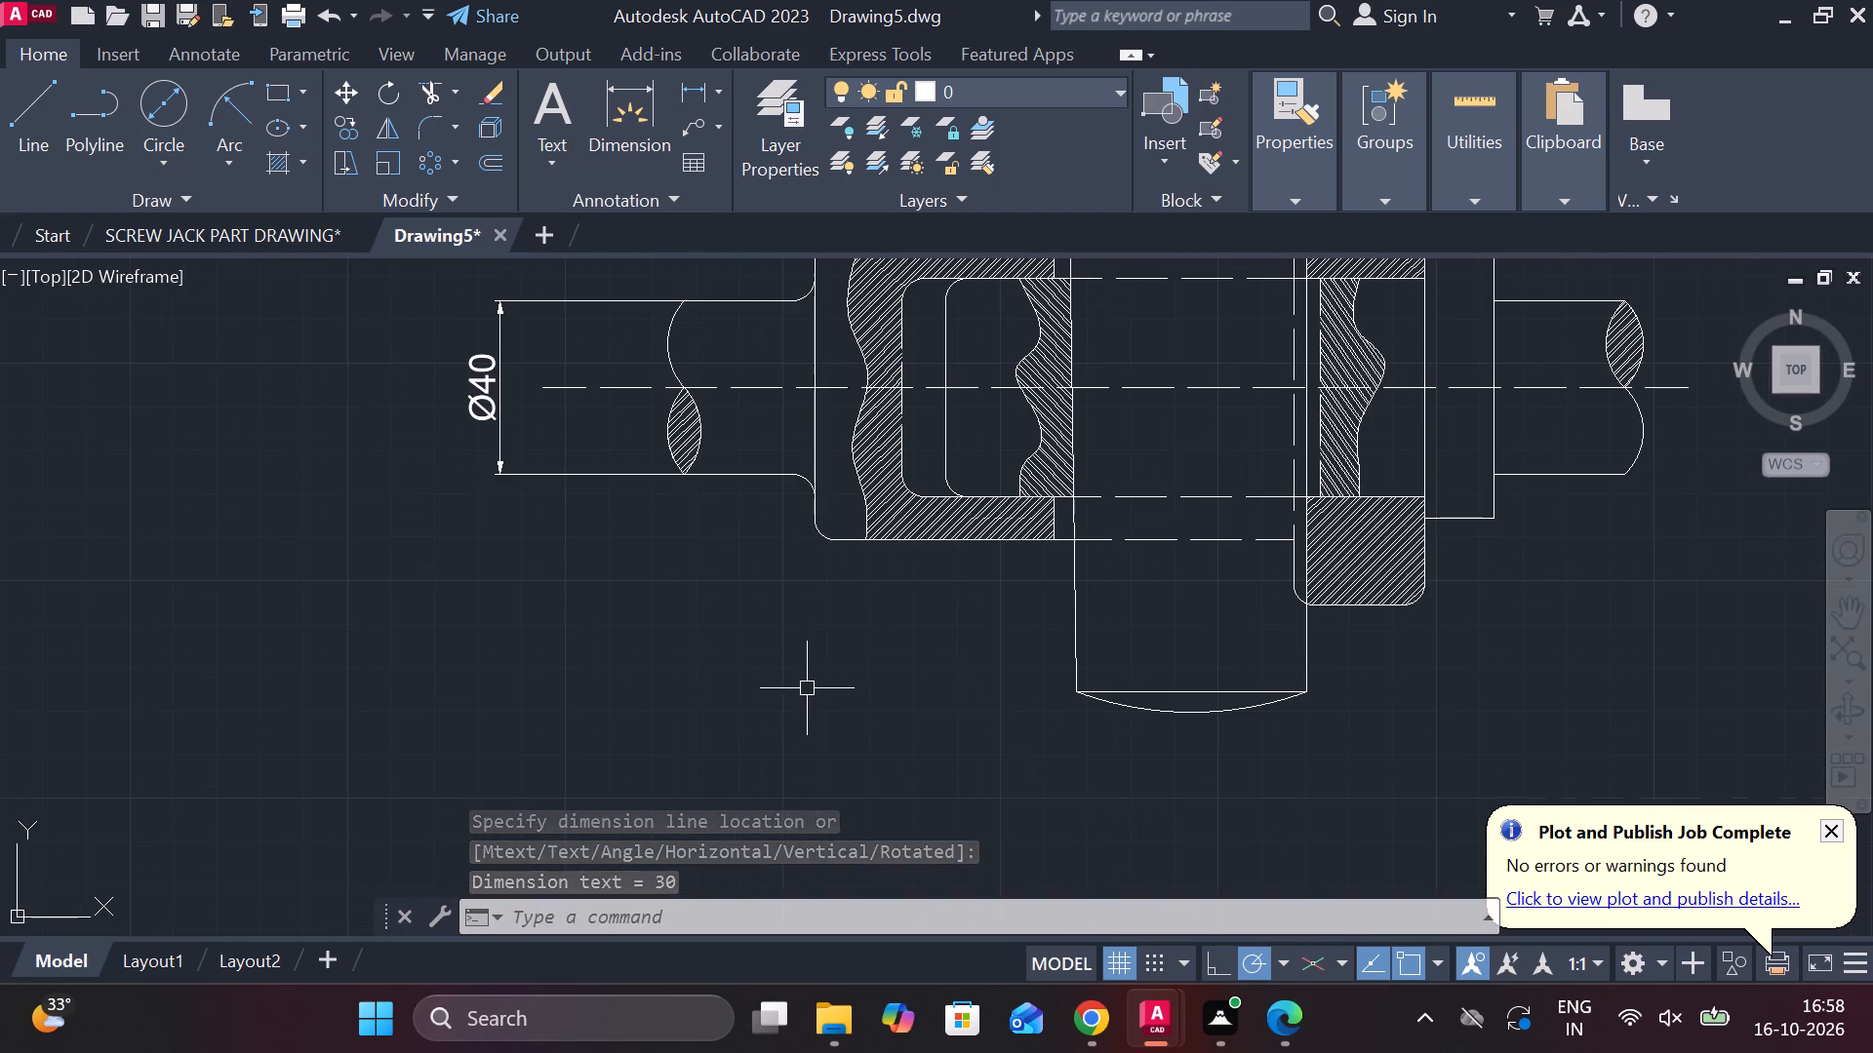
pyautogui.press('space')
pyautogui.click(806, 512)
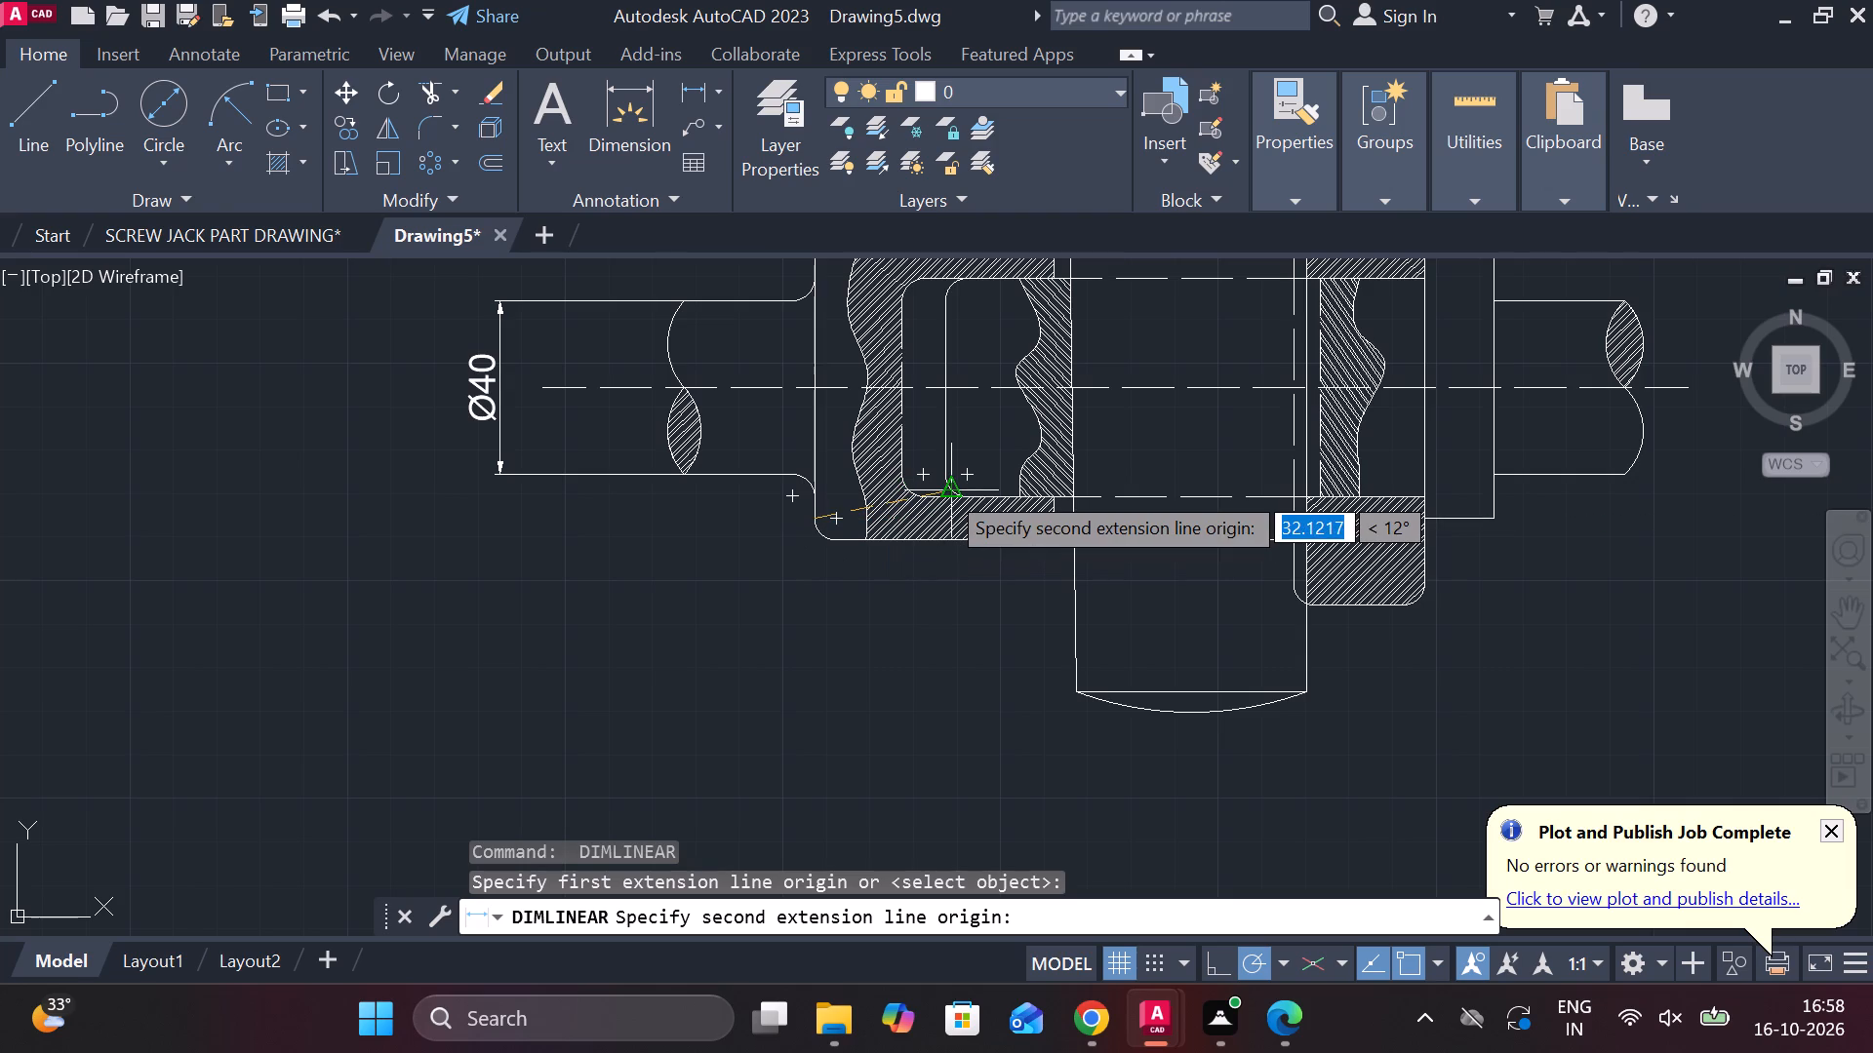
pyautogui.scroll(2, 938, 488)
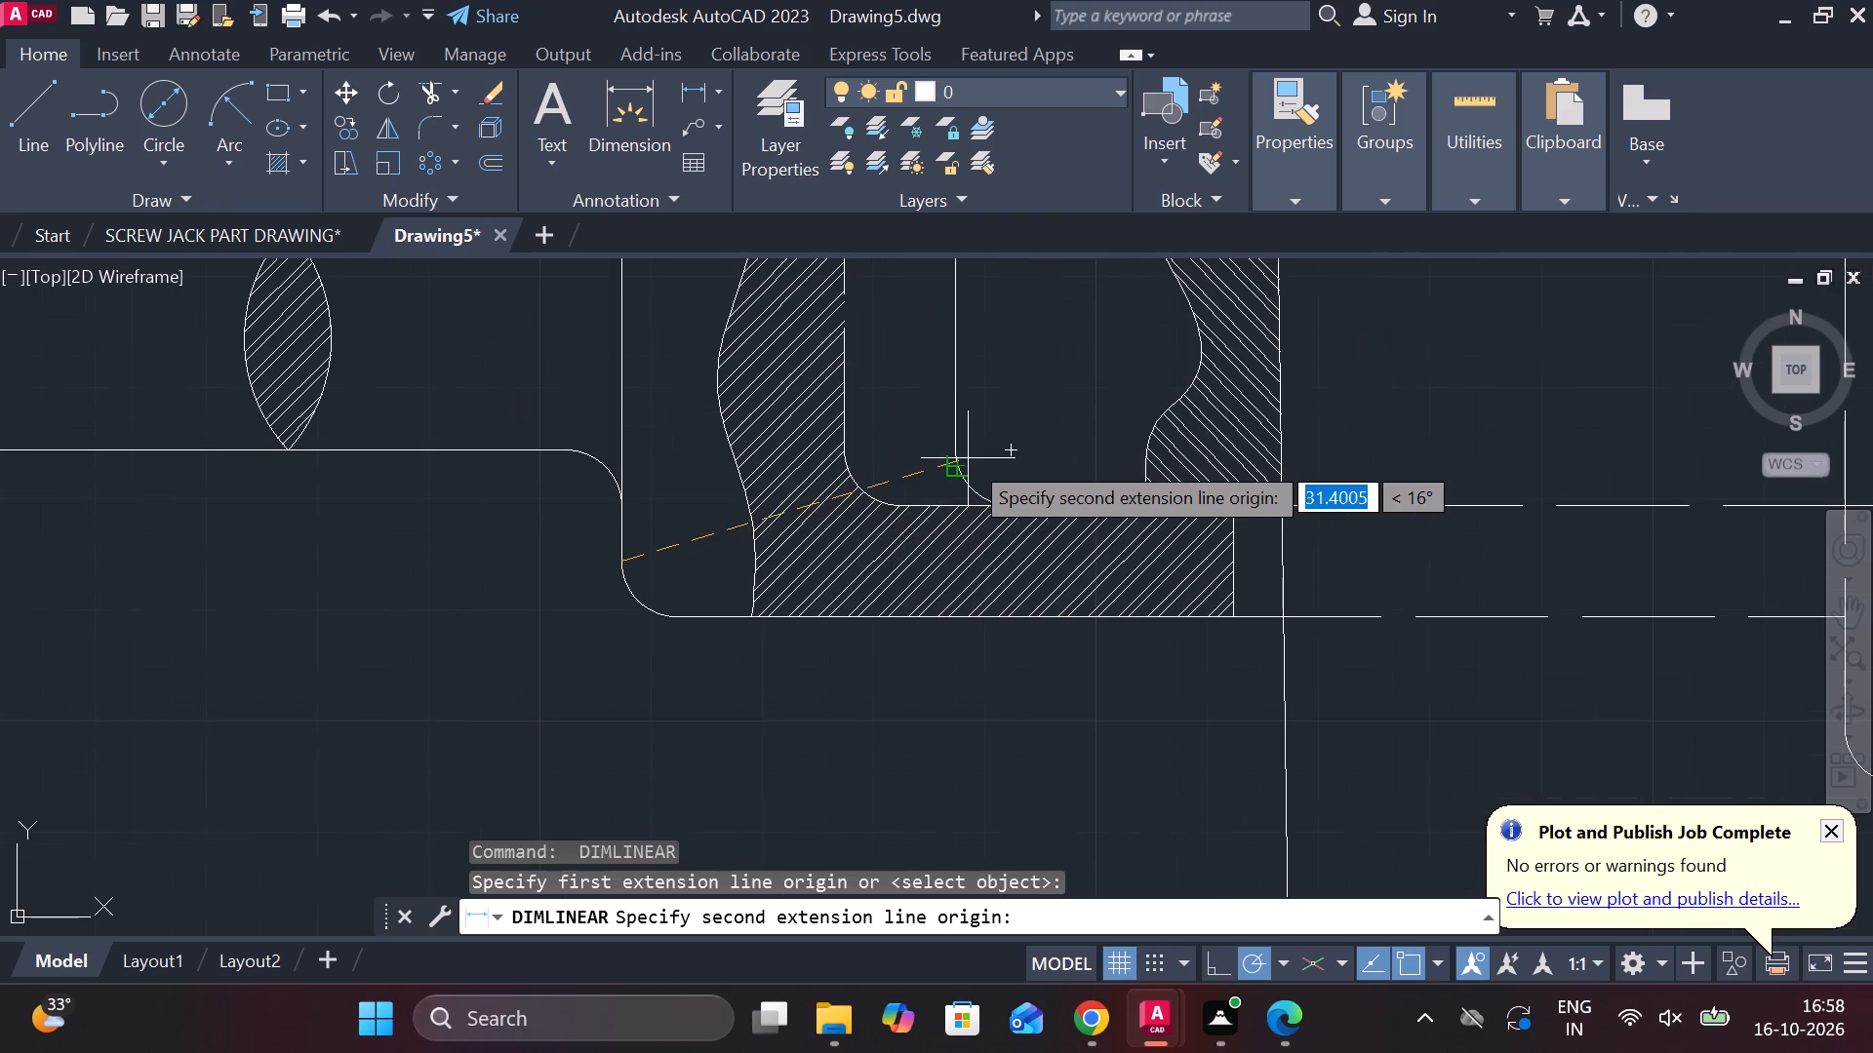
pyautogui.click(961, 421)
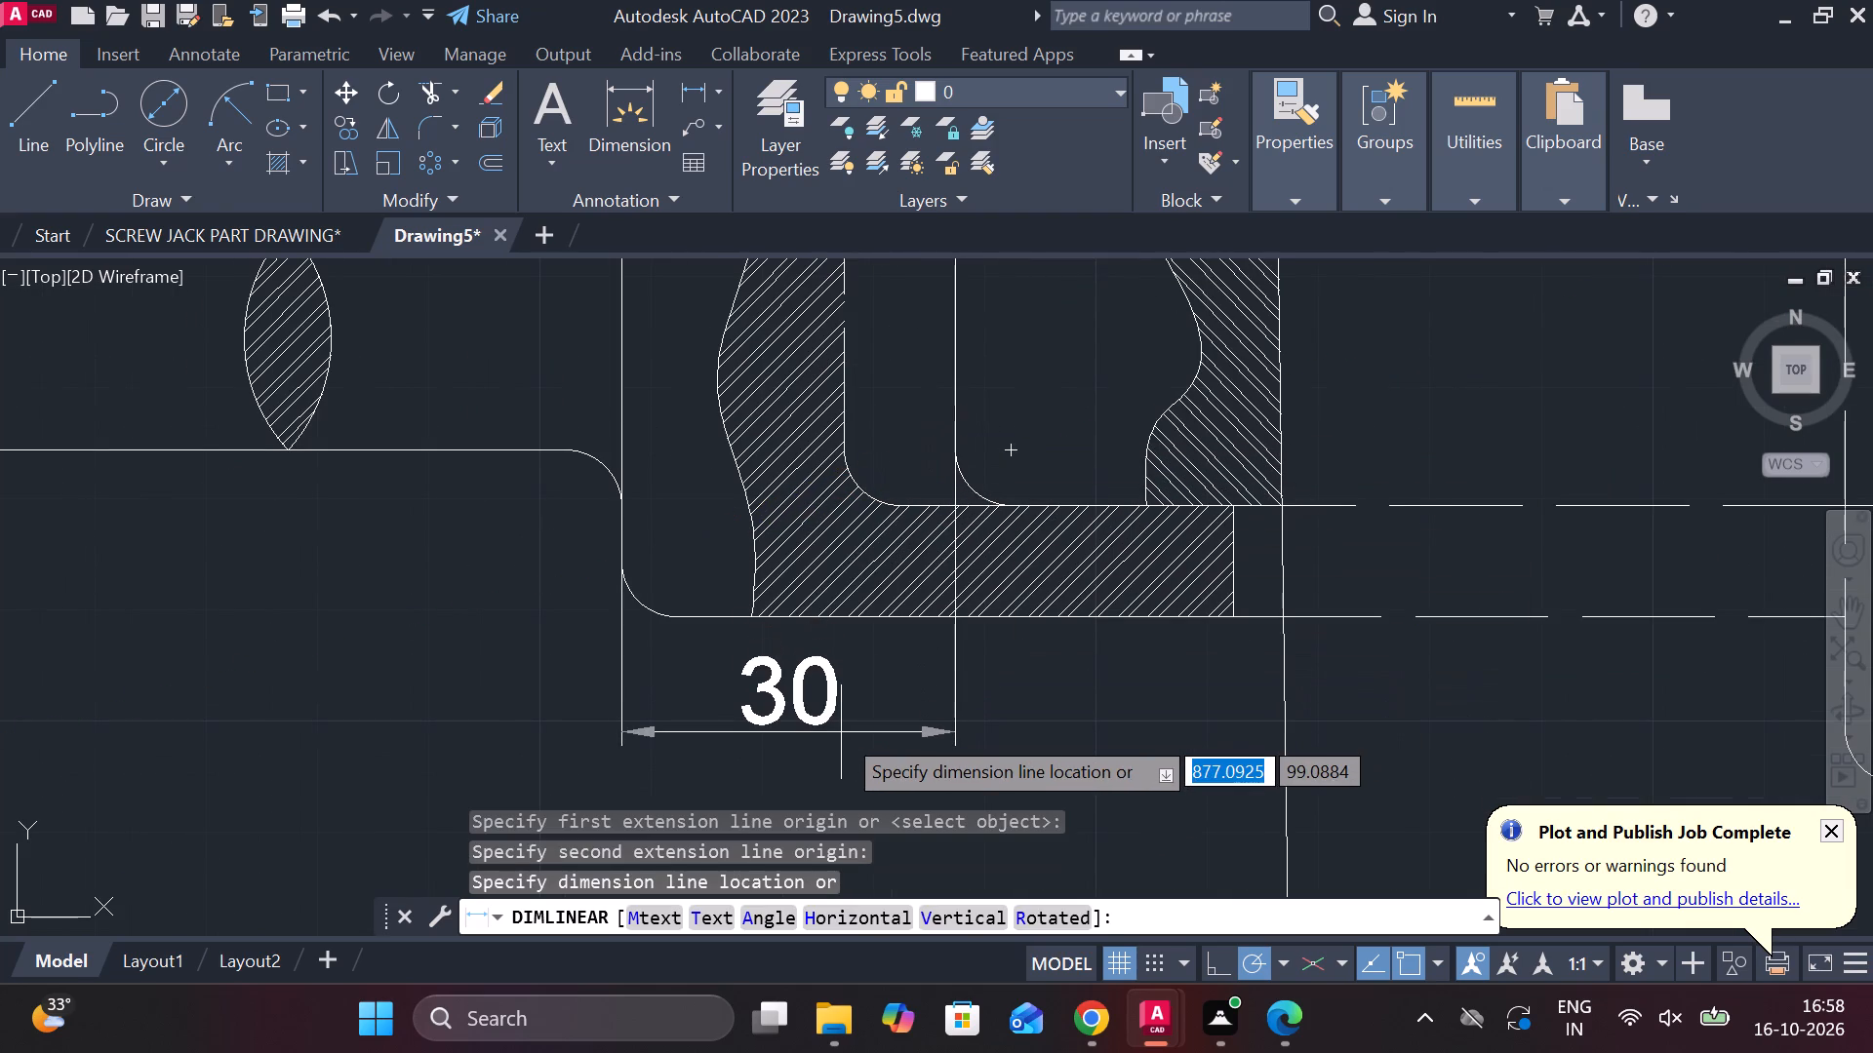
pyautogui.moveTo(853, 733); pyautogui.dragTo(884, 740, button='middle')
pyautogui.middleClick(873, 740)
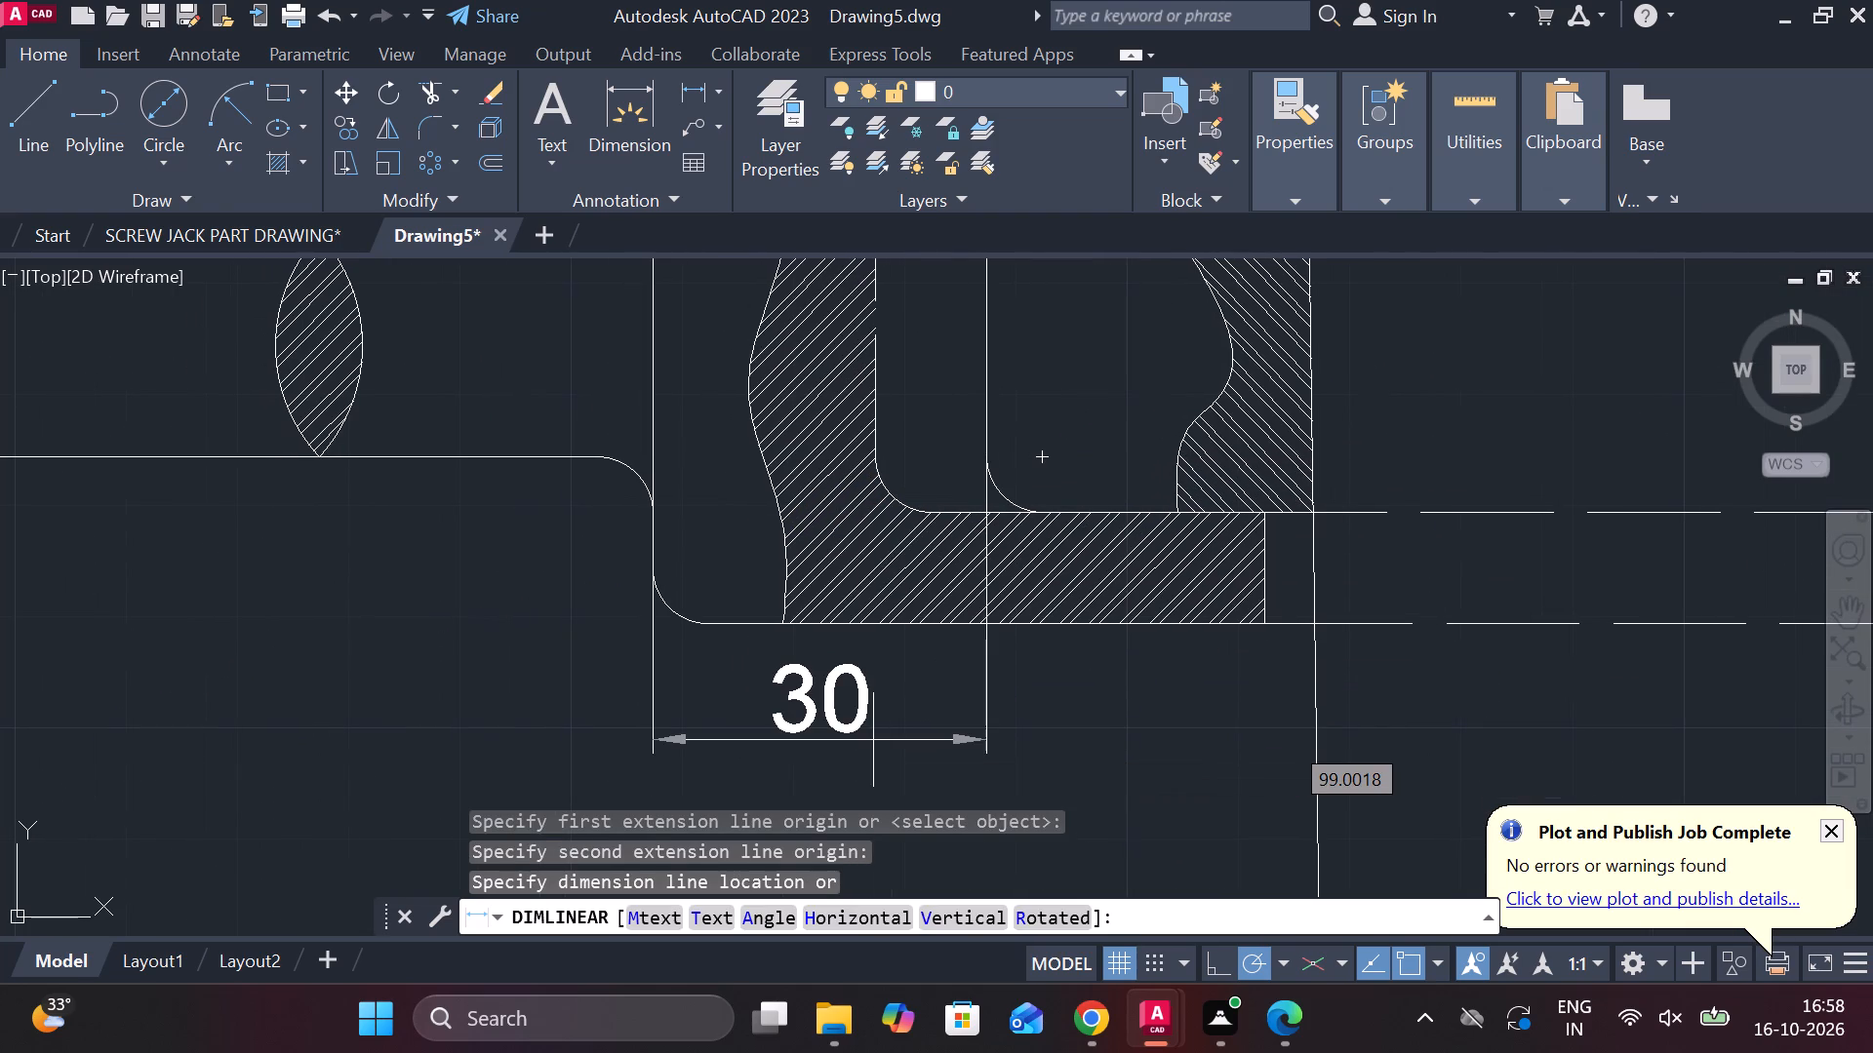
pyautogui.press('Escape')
# Add a horizontal linear dimension from the socket's rod-side end face to the bottom of its bore, placed below the socket.
pyautogui.press('space')
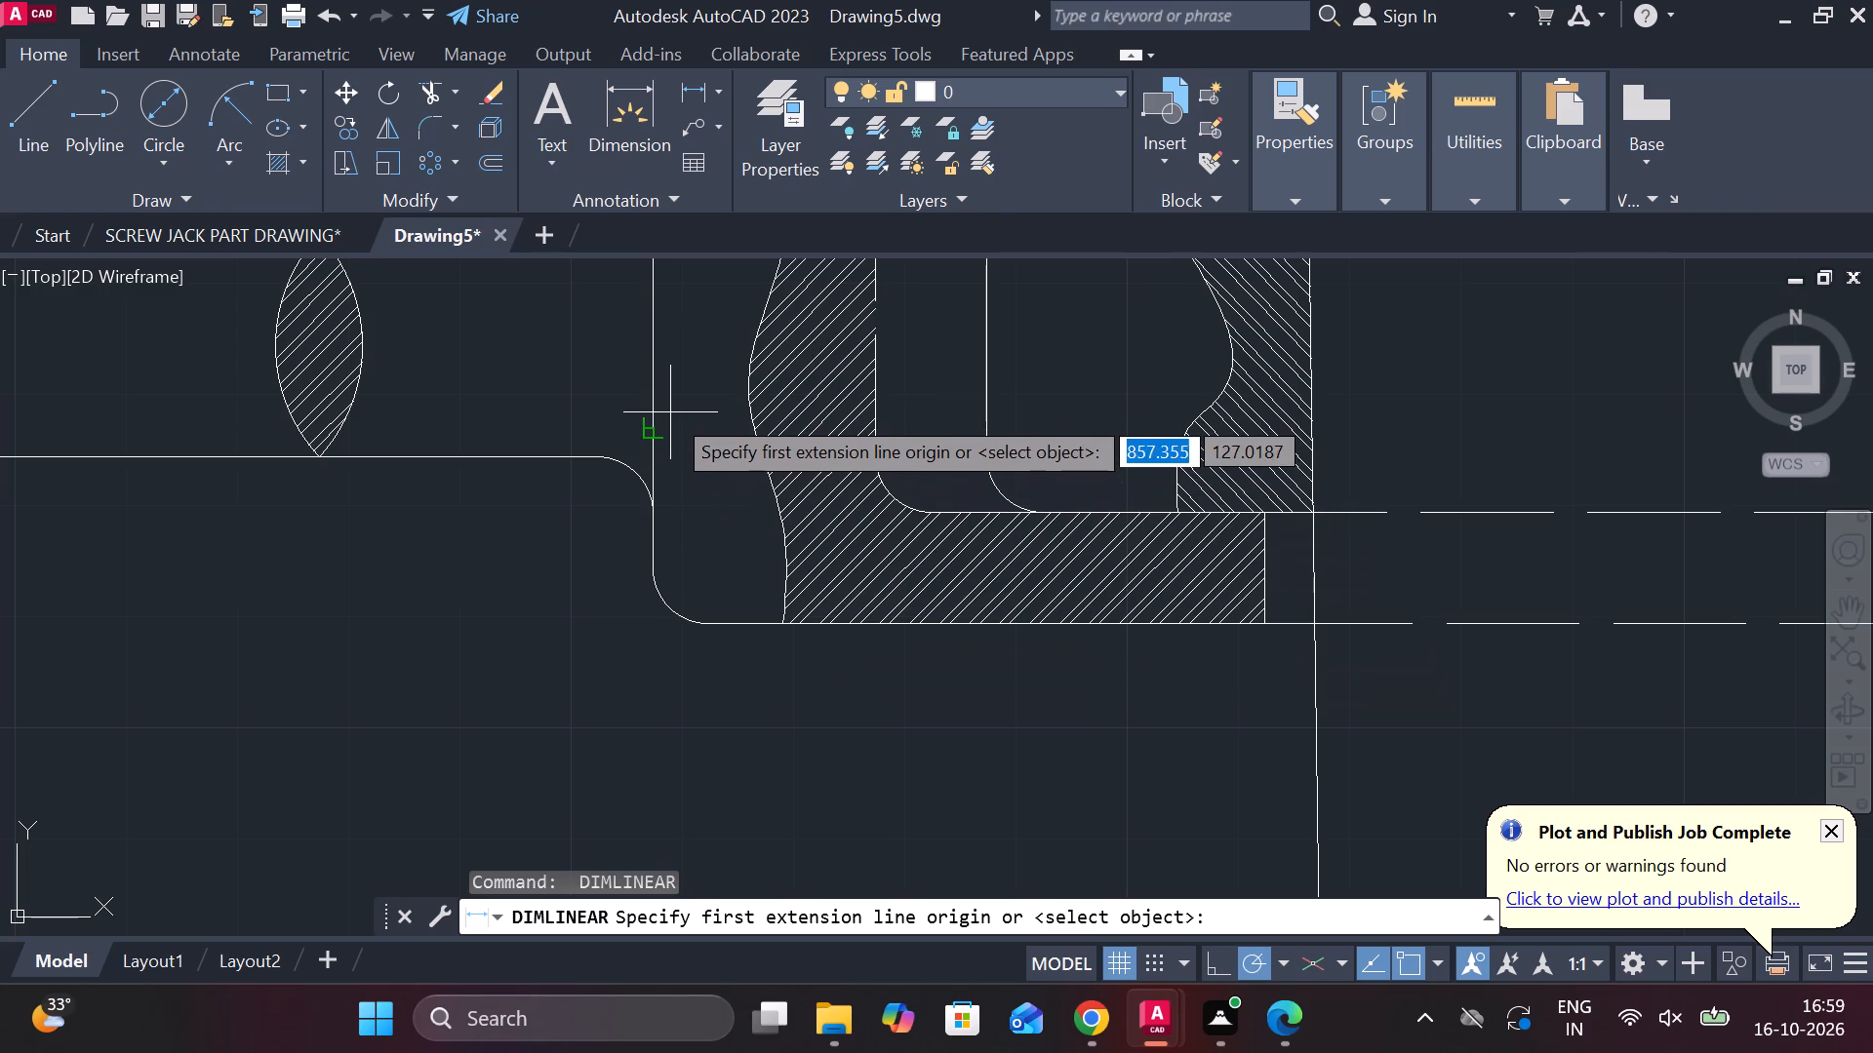
pyautogui.click(661, 406)
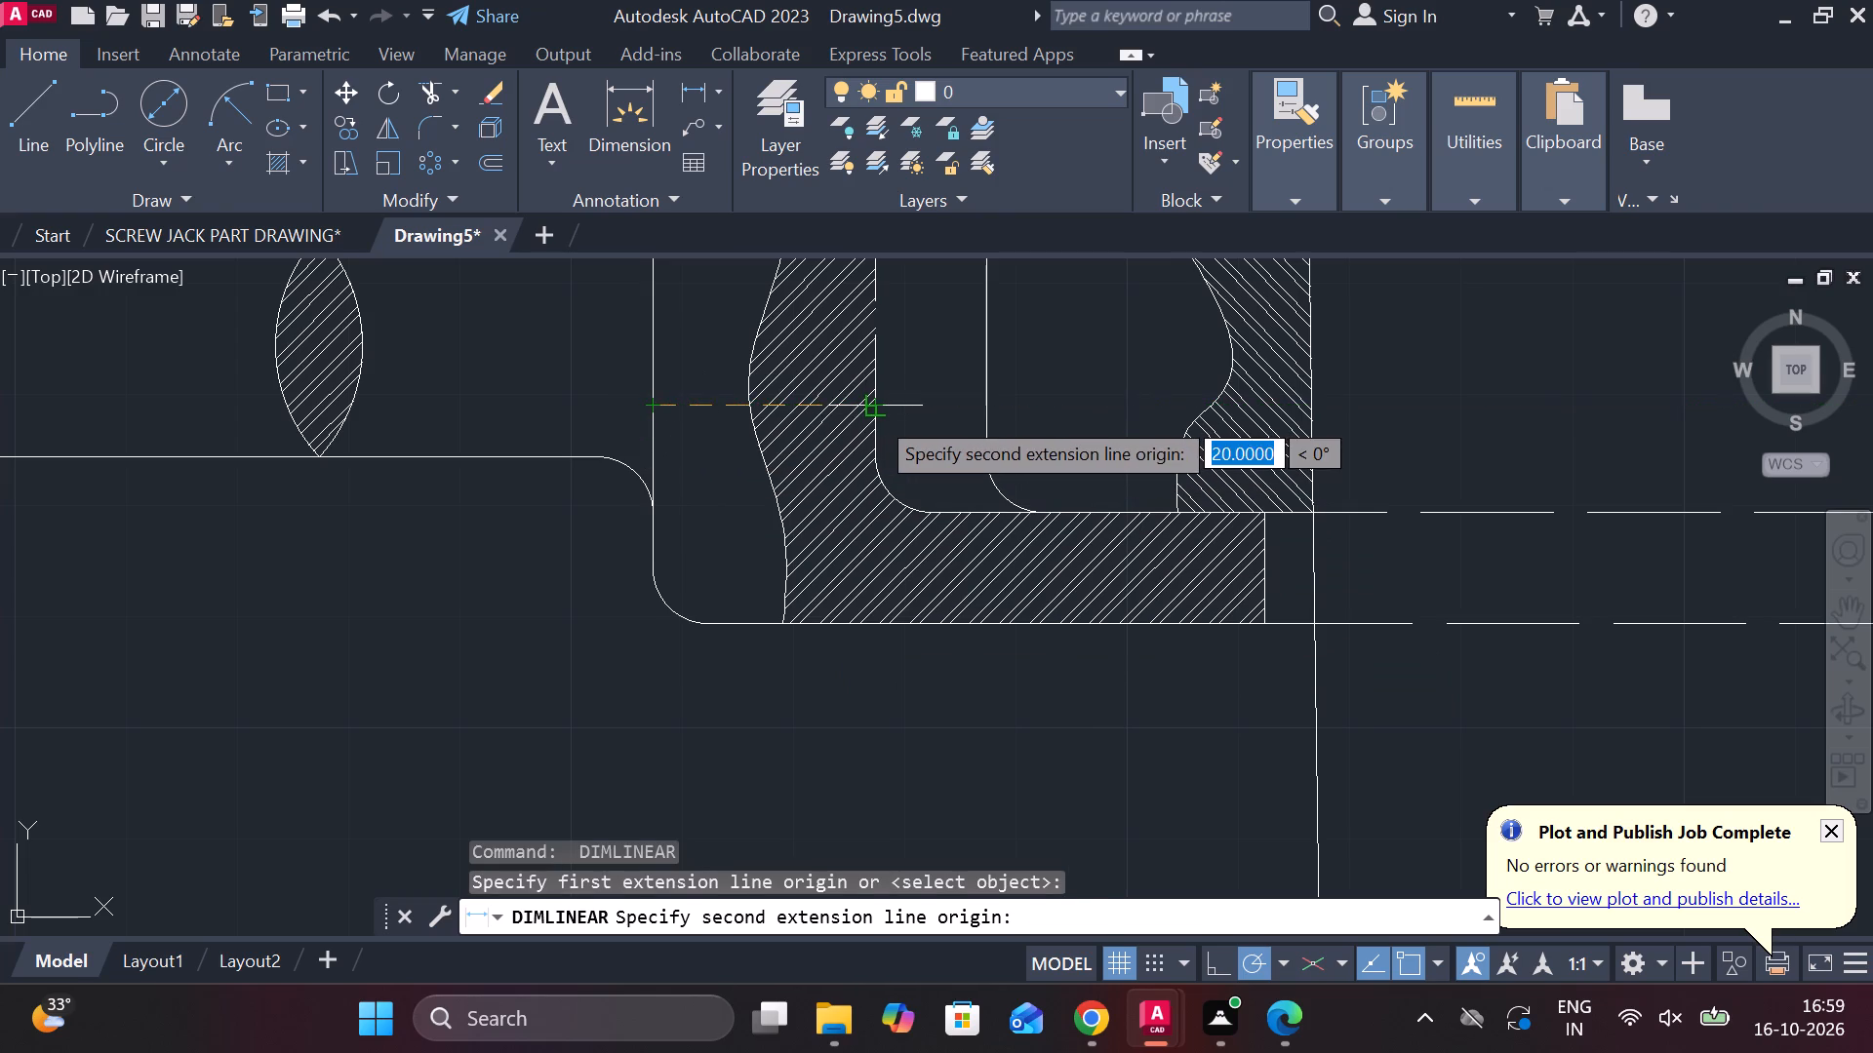
pyautogui.click(874, 414)
pyautogui.scroll(-1, 861, 741)
pyautogui.moveTo(861, 741); pyautogui.dragTo(908, 528, button='middle')
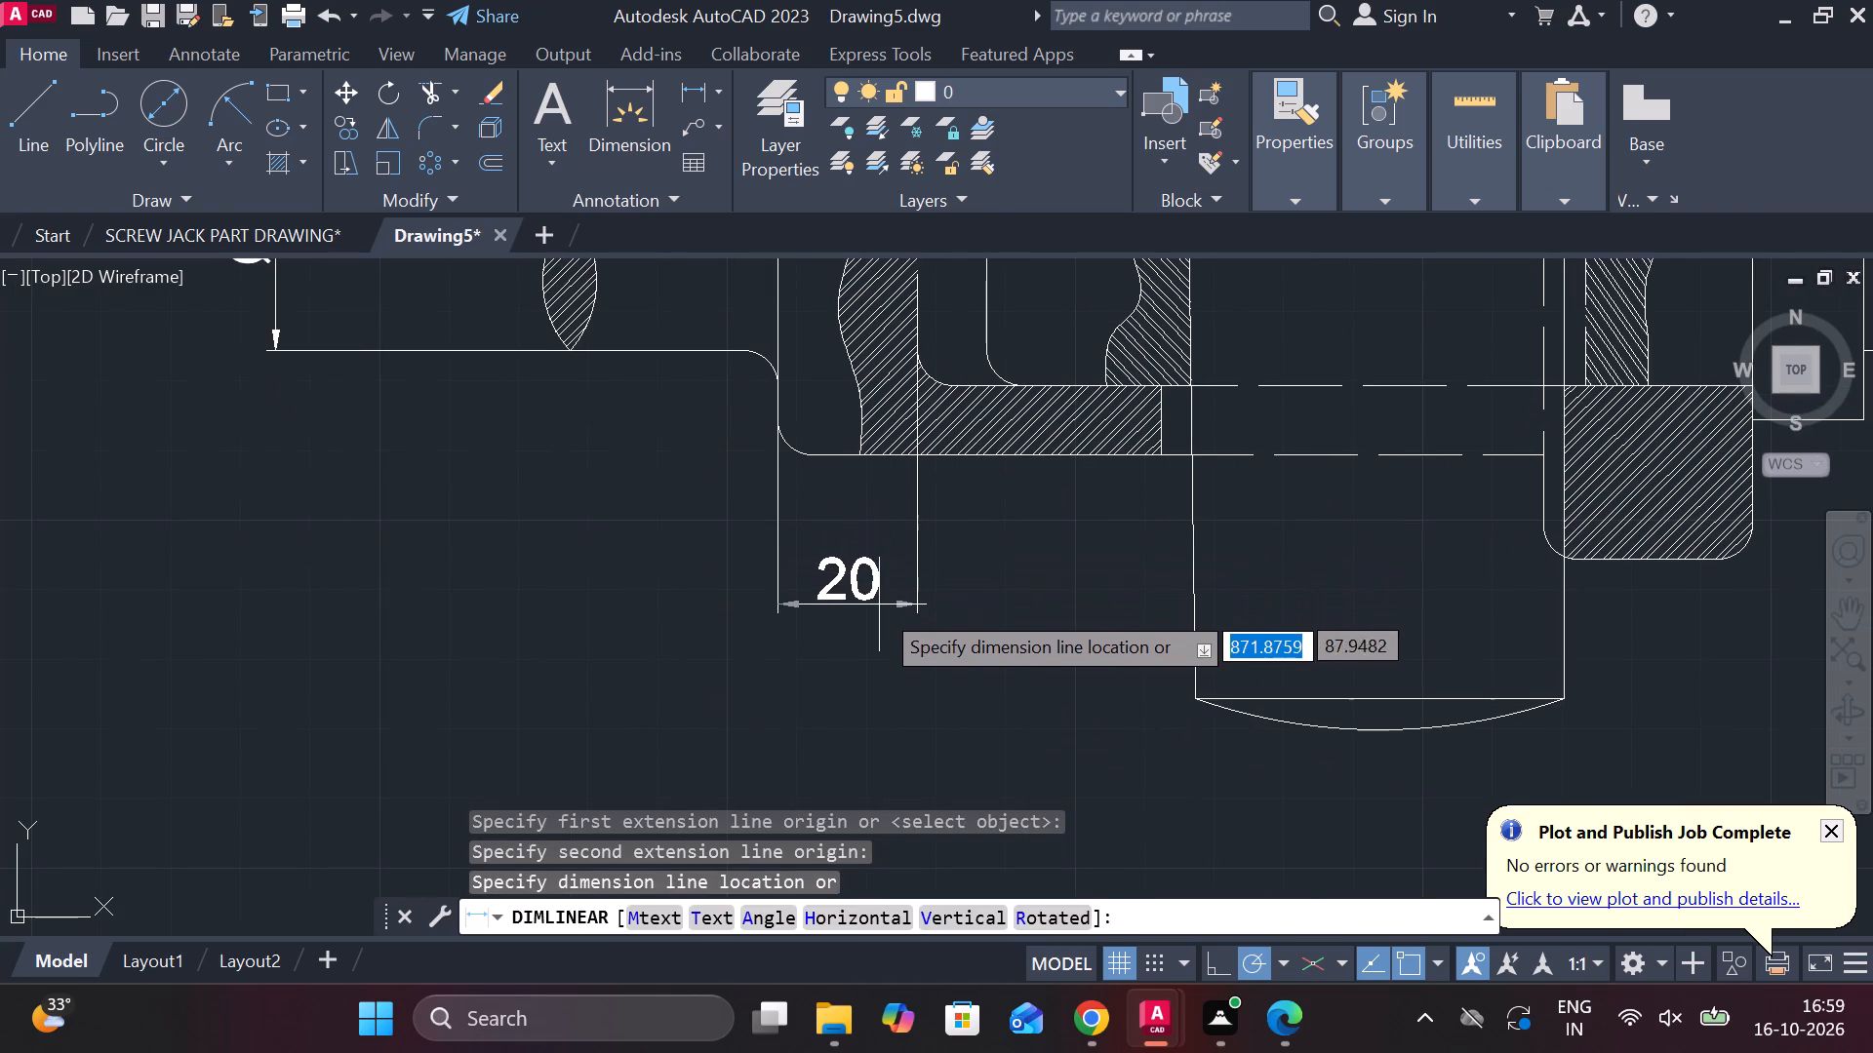
pyautogui.click(879, 619)
# Move the socket end-wall thickness dimension straight down until it sits below the level of the cotter's lower end.
pyautogui.scroll(-2, 940, 621)
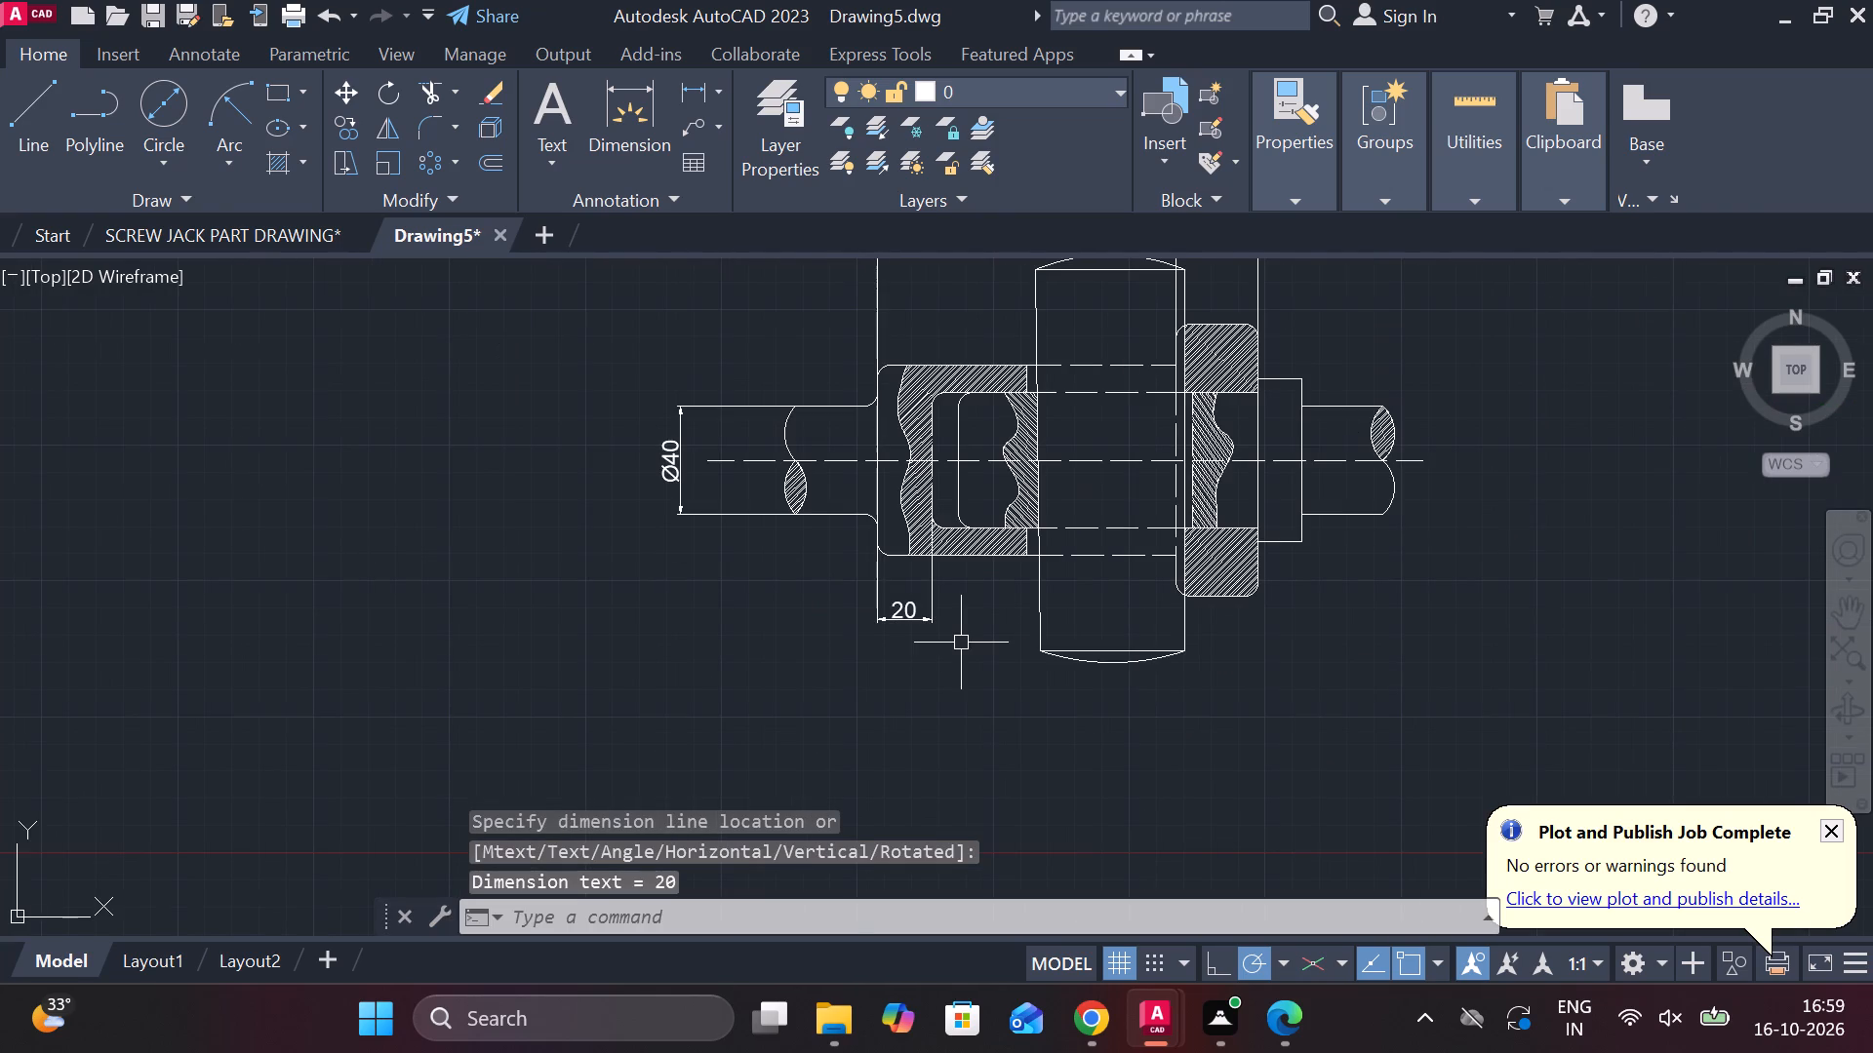
pyautogui.scroll(1, 929, 636)
pyautogui.click(907, 613)
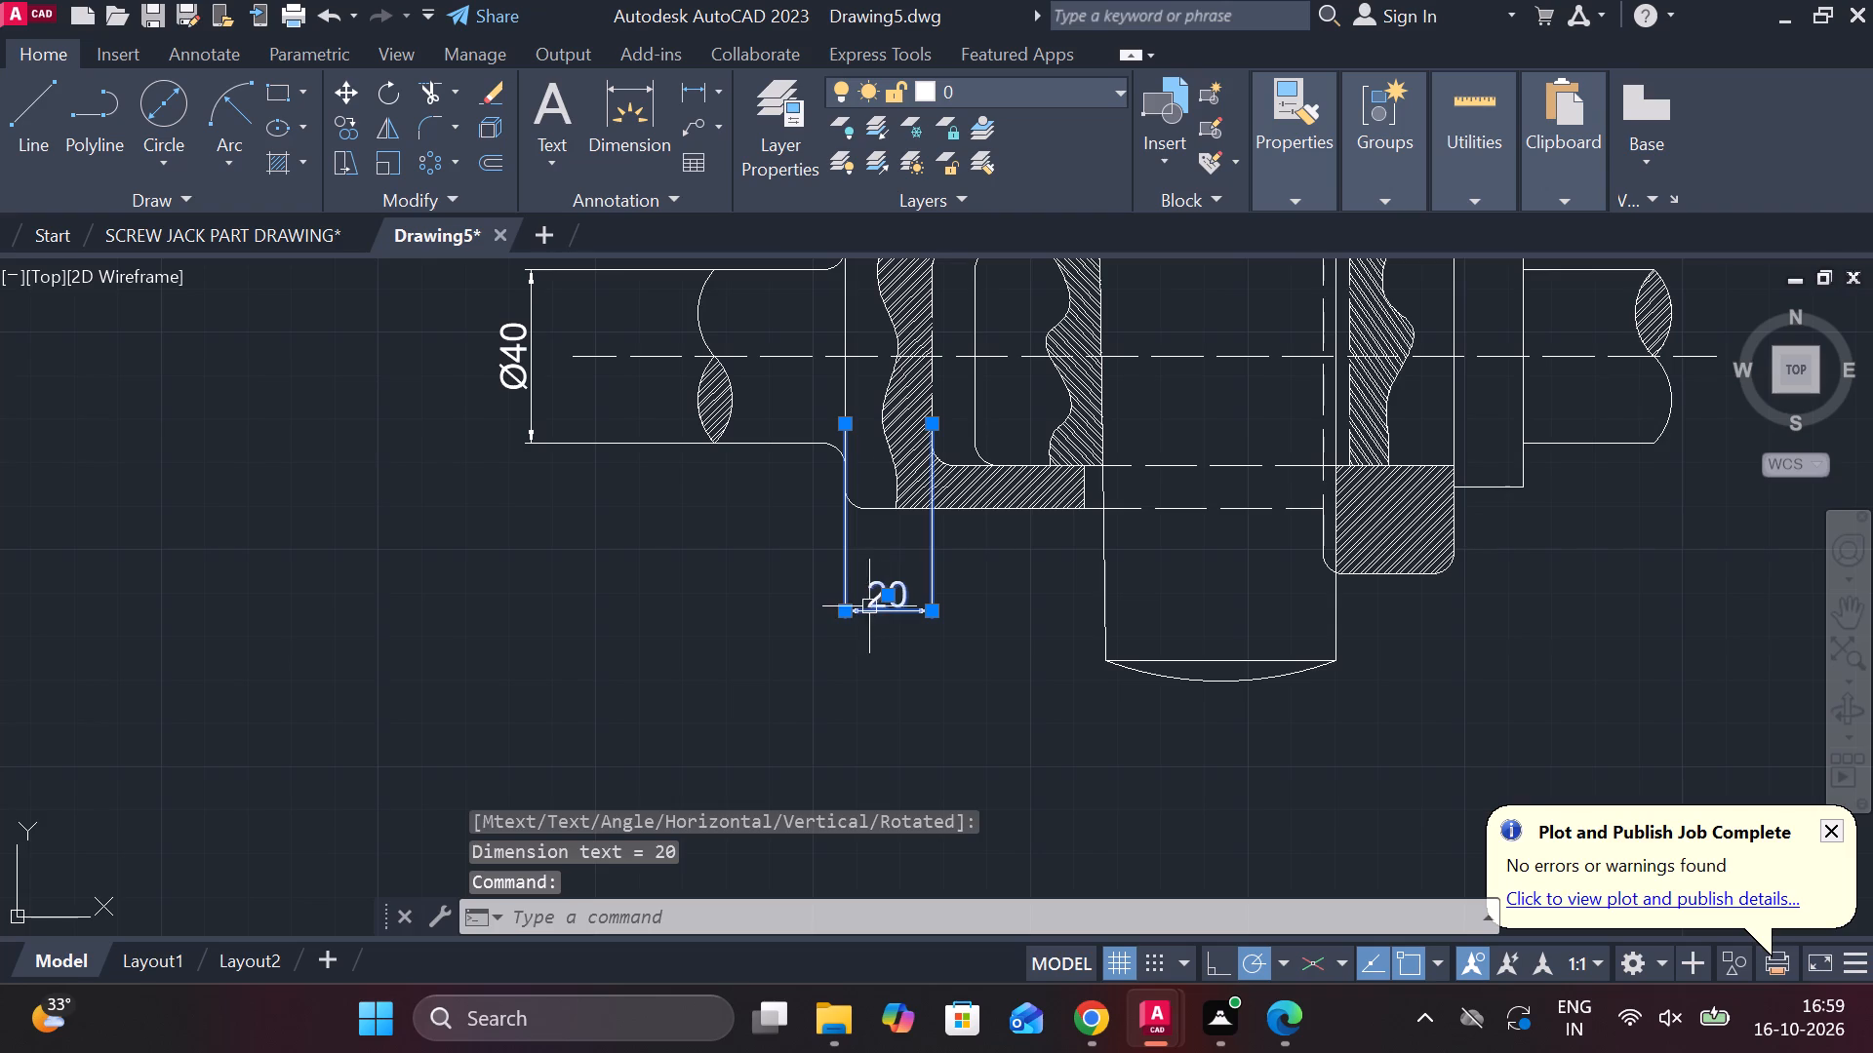
pyautogui.click(885, 600)
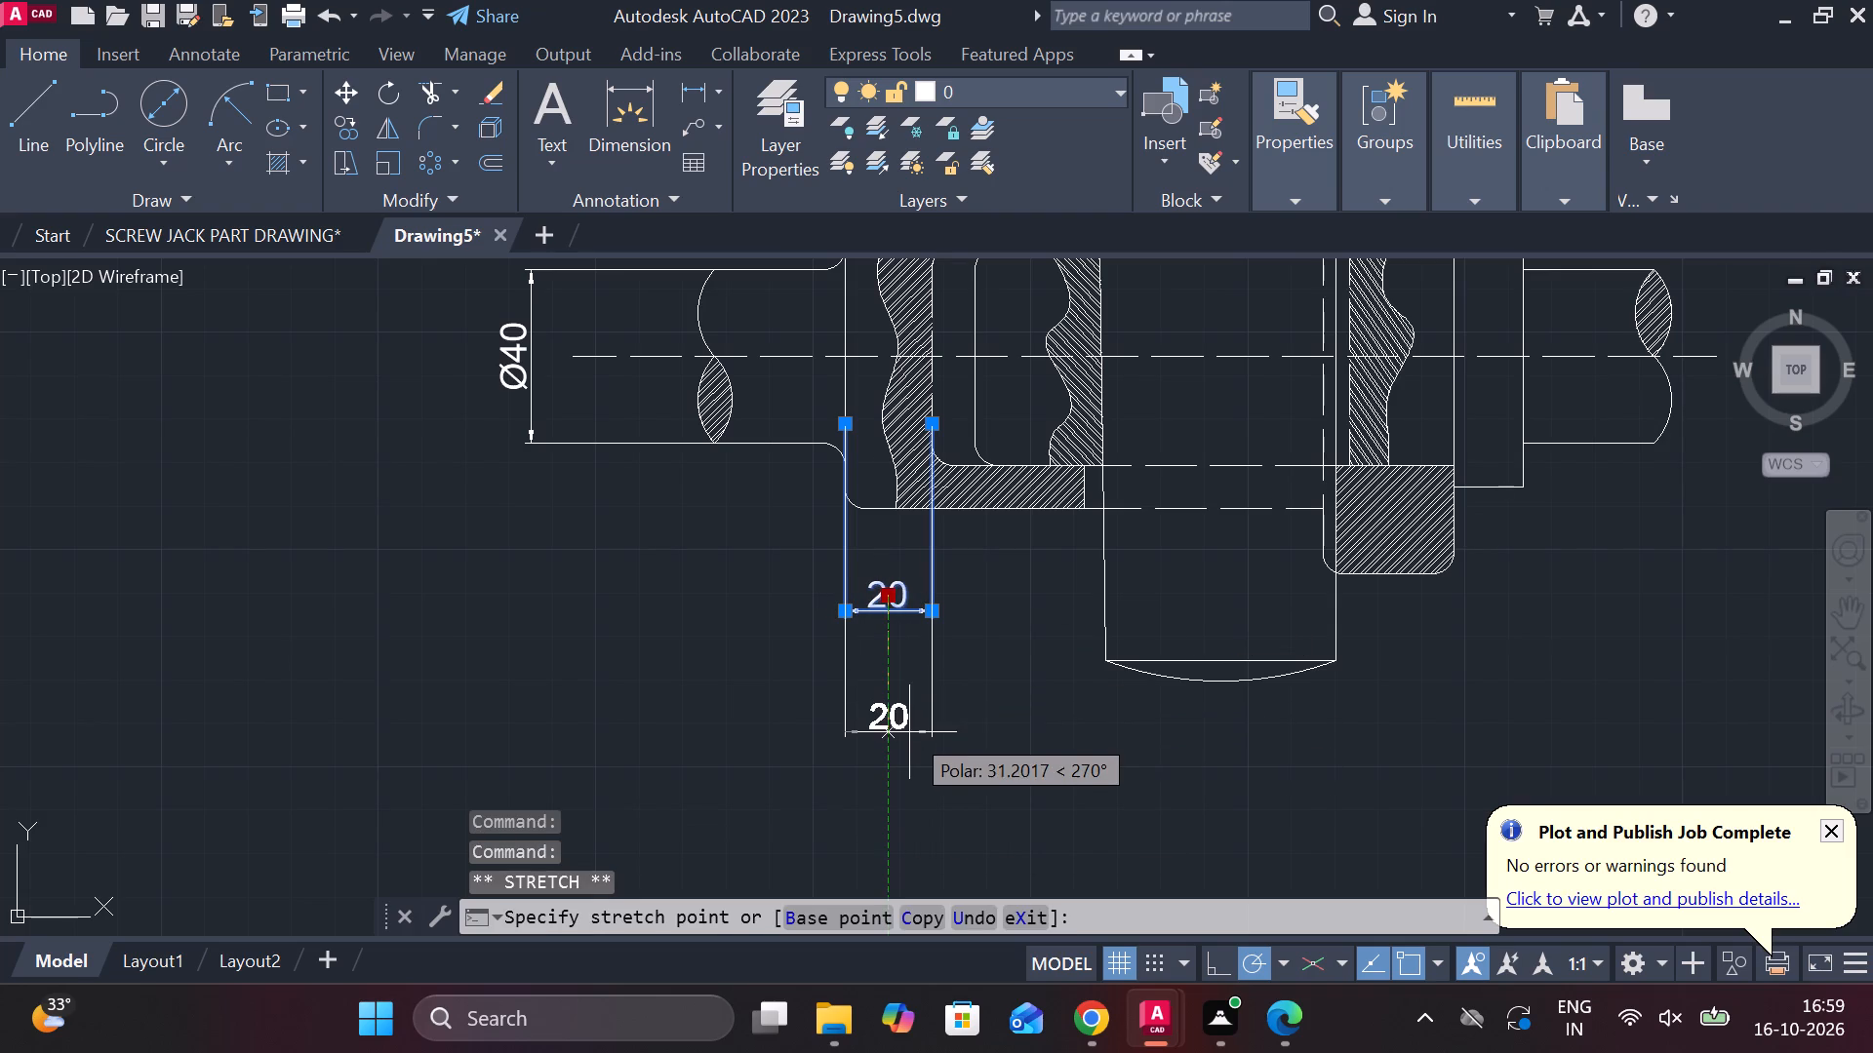
pyautogui.click(907, 751)
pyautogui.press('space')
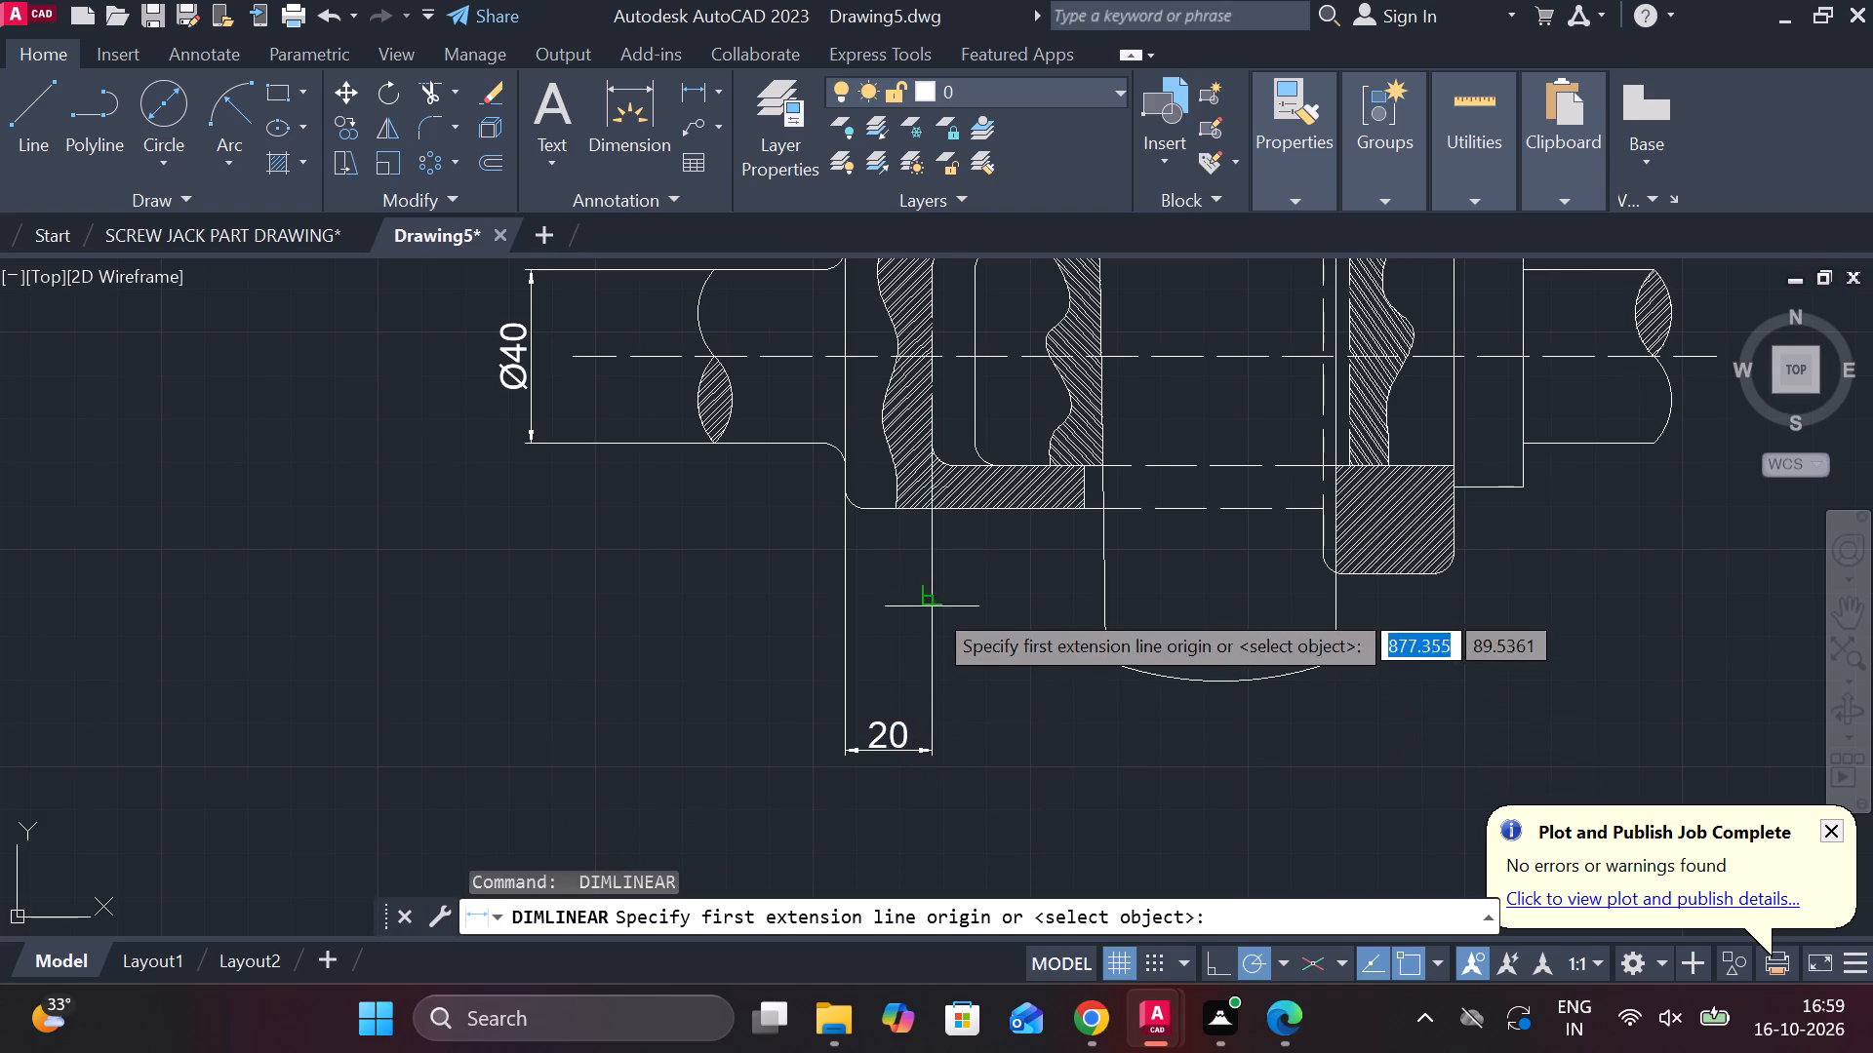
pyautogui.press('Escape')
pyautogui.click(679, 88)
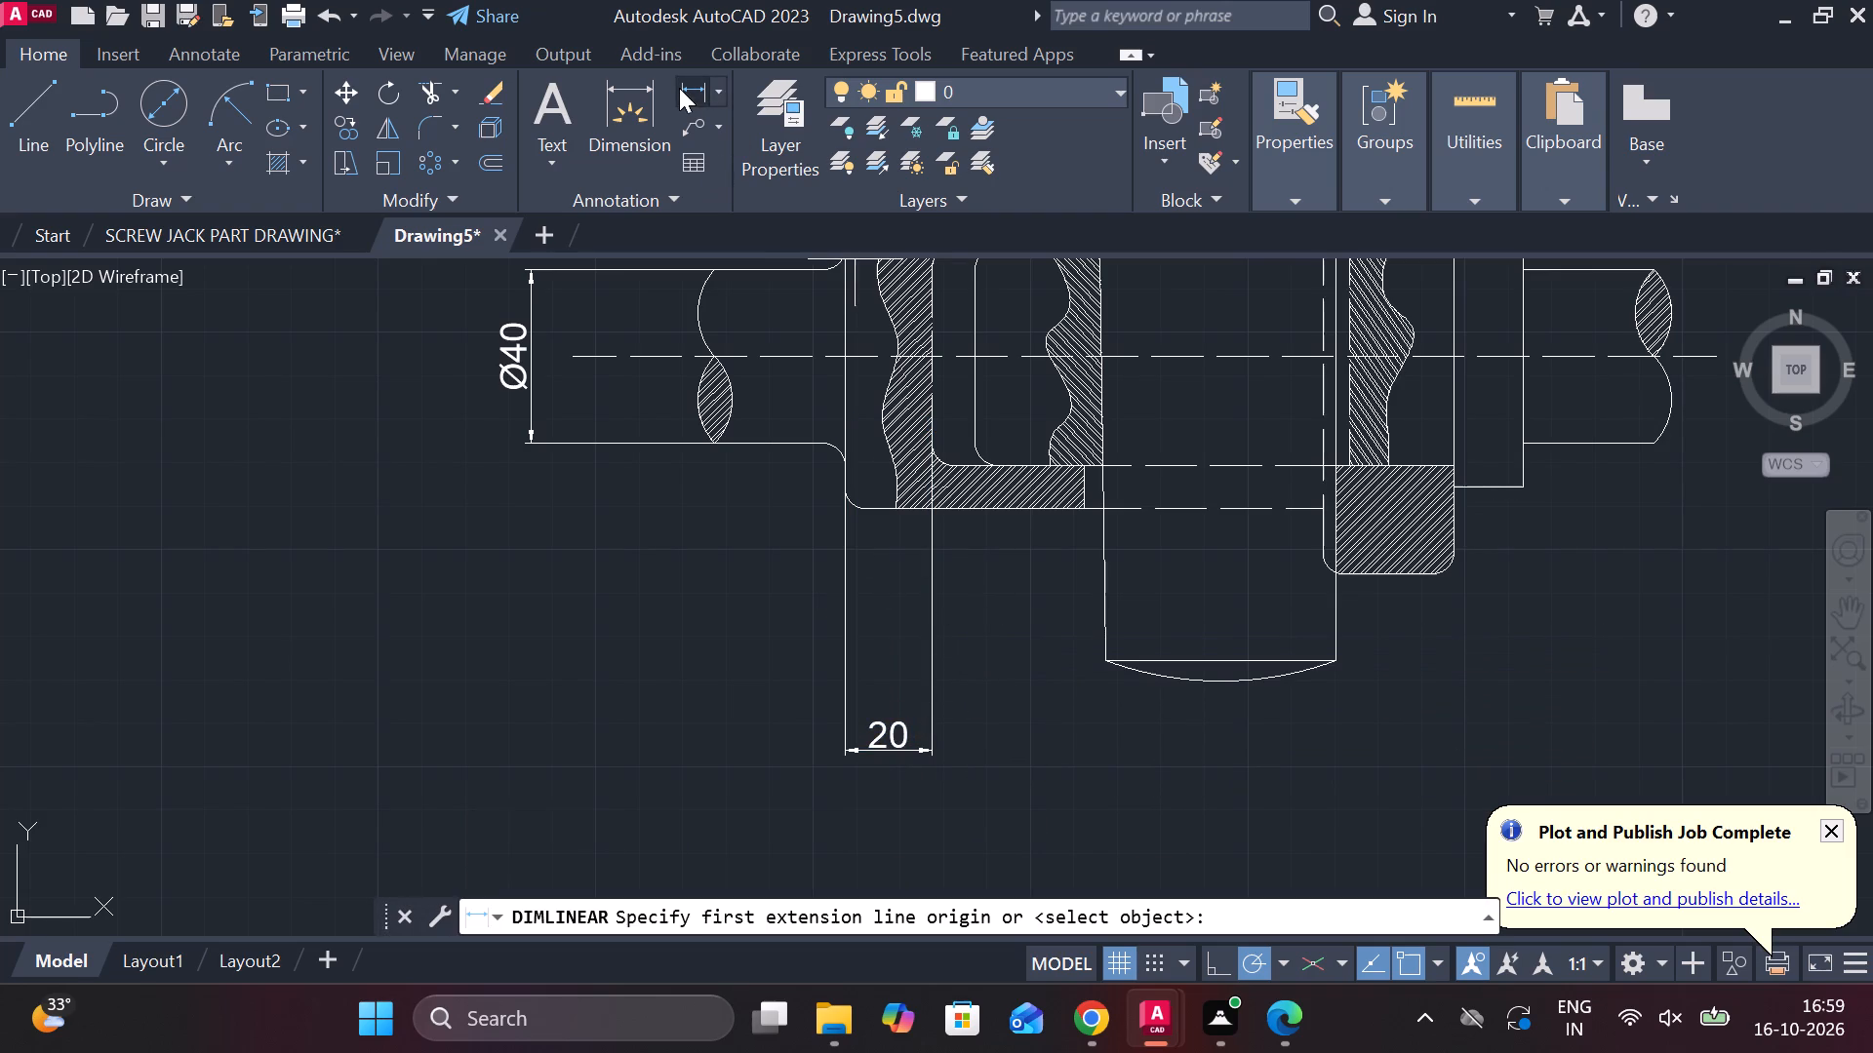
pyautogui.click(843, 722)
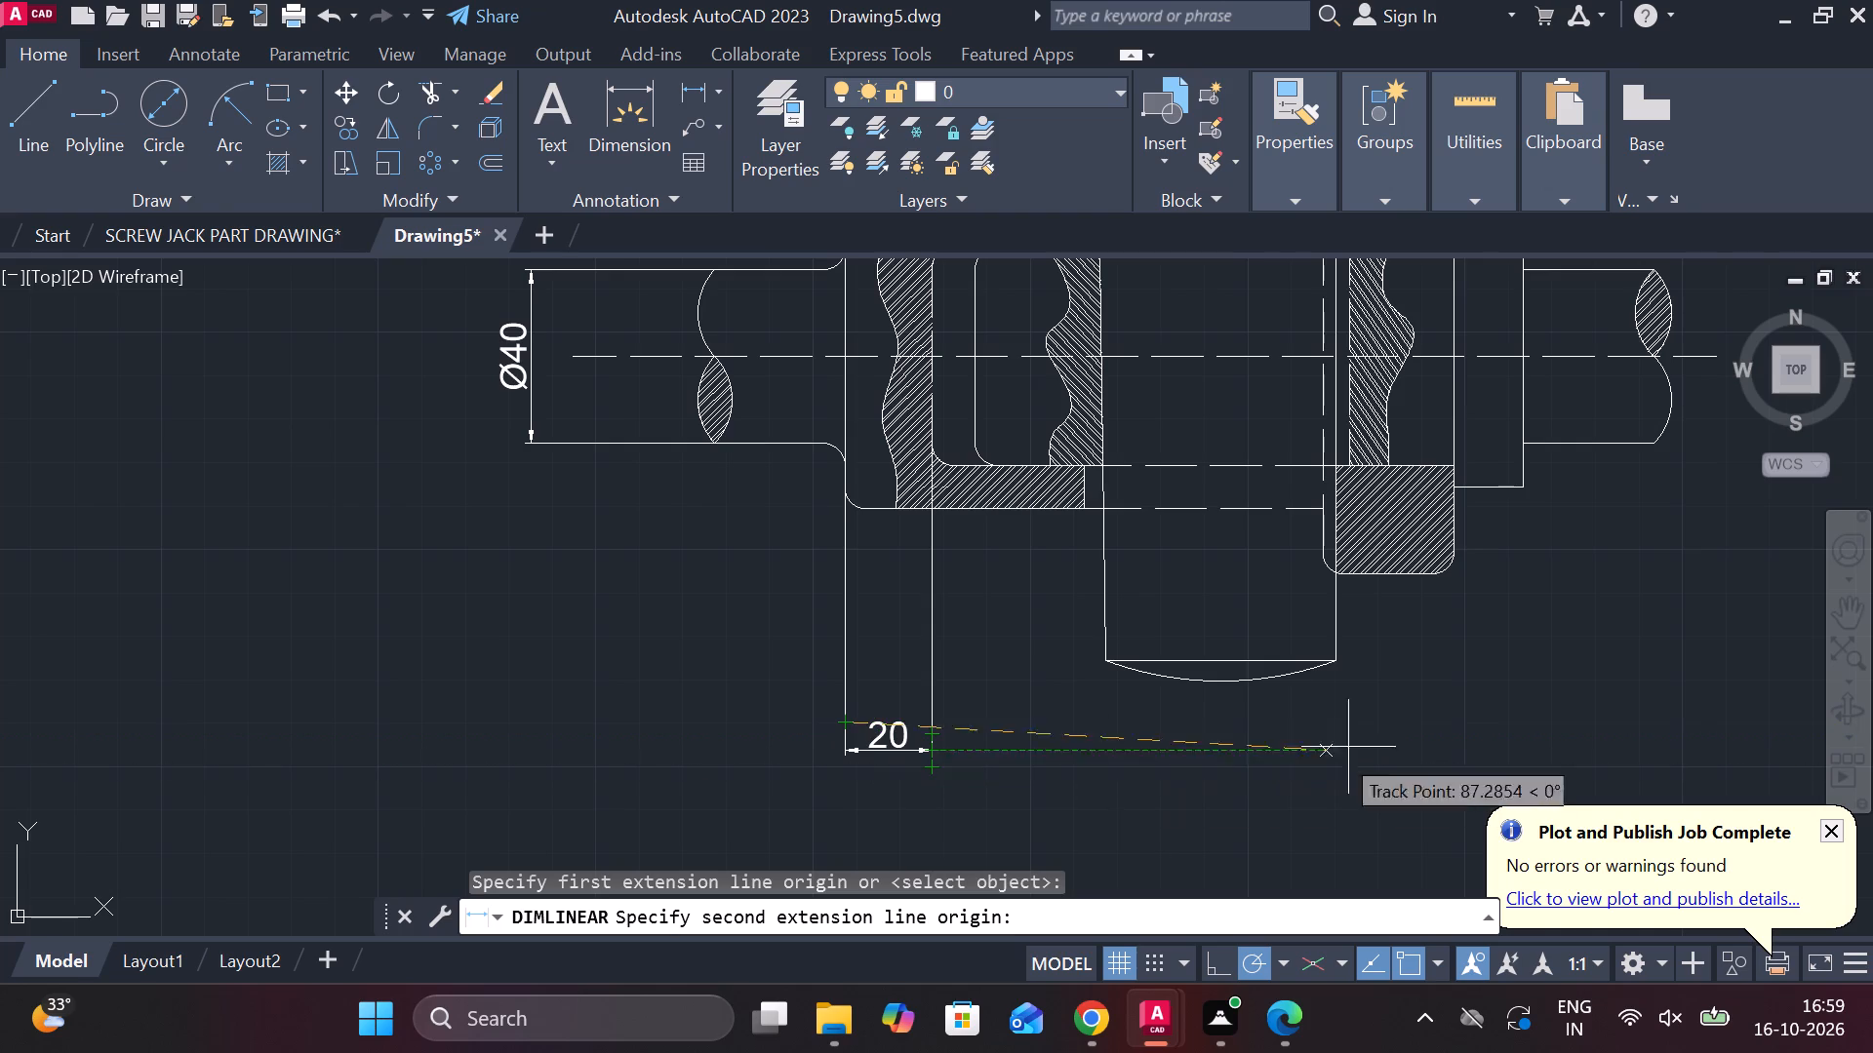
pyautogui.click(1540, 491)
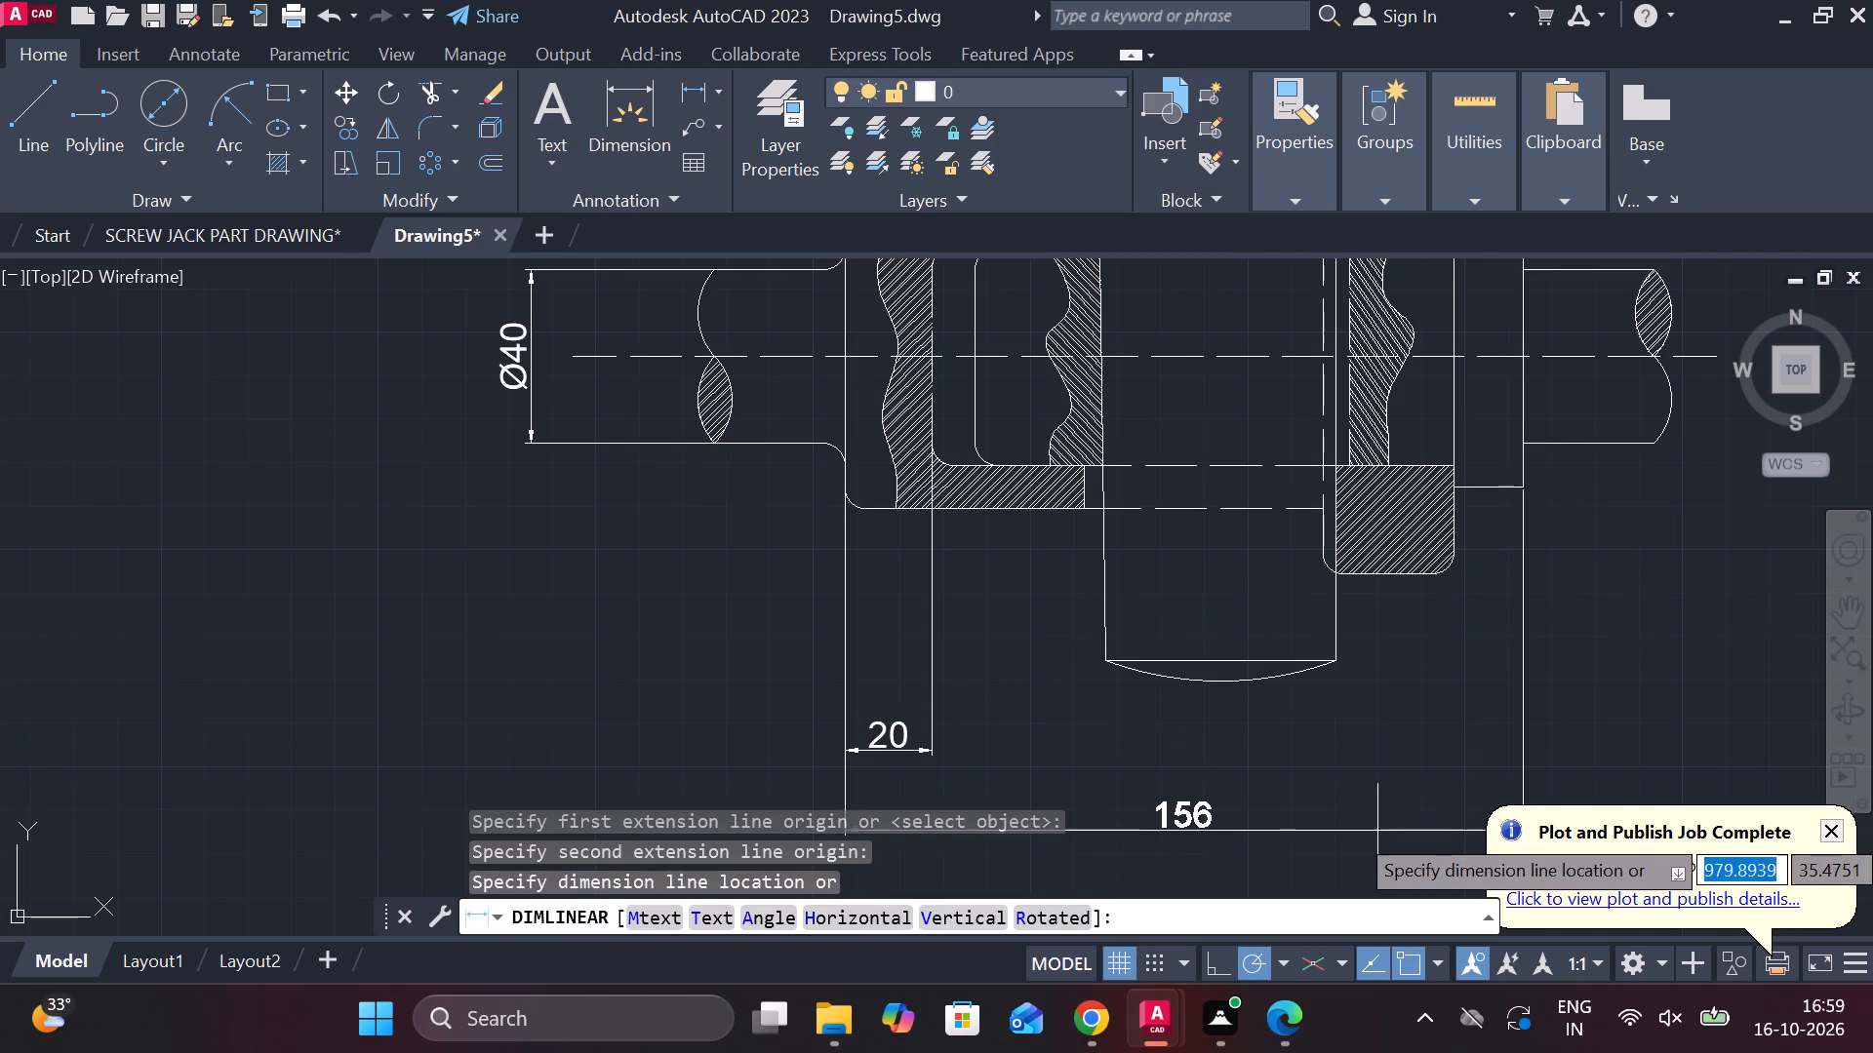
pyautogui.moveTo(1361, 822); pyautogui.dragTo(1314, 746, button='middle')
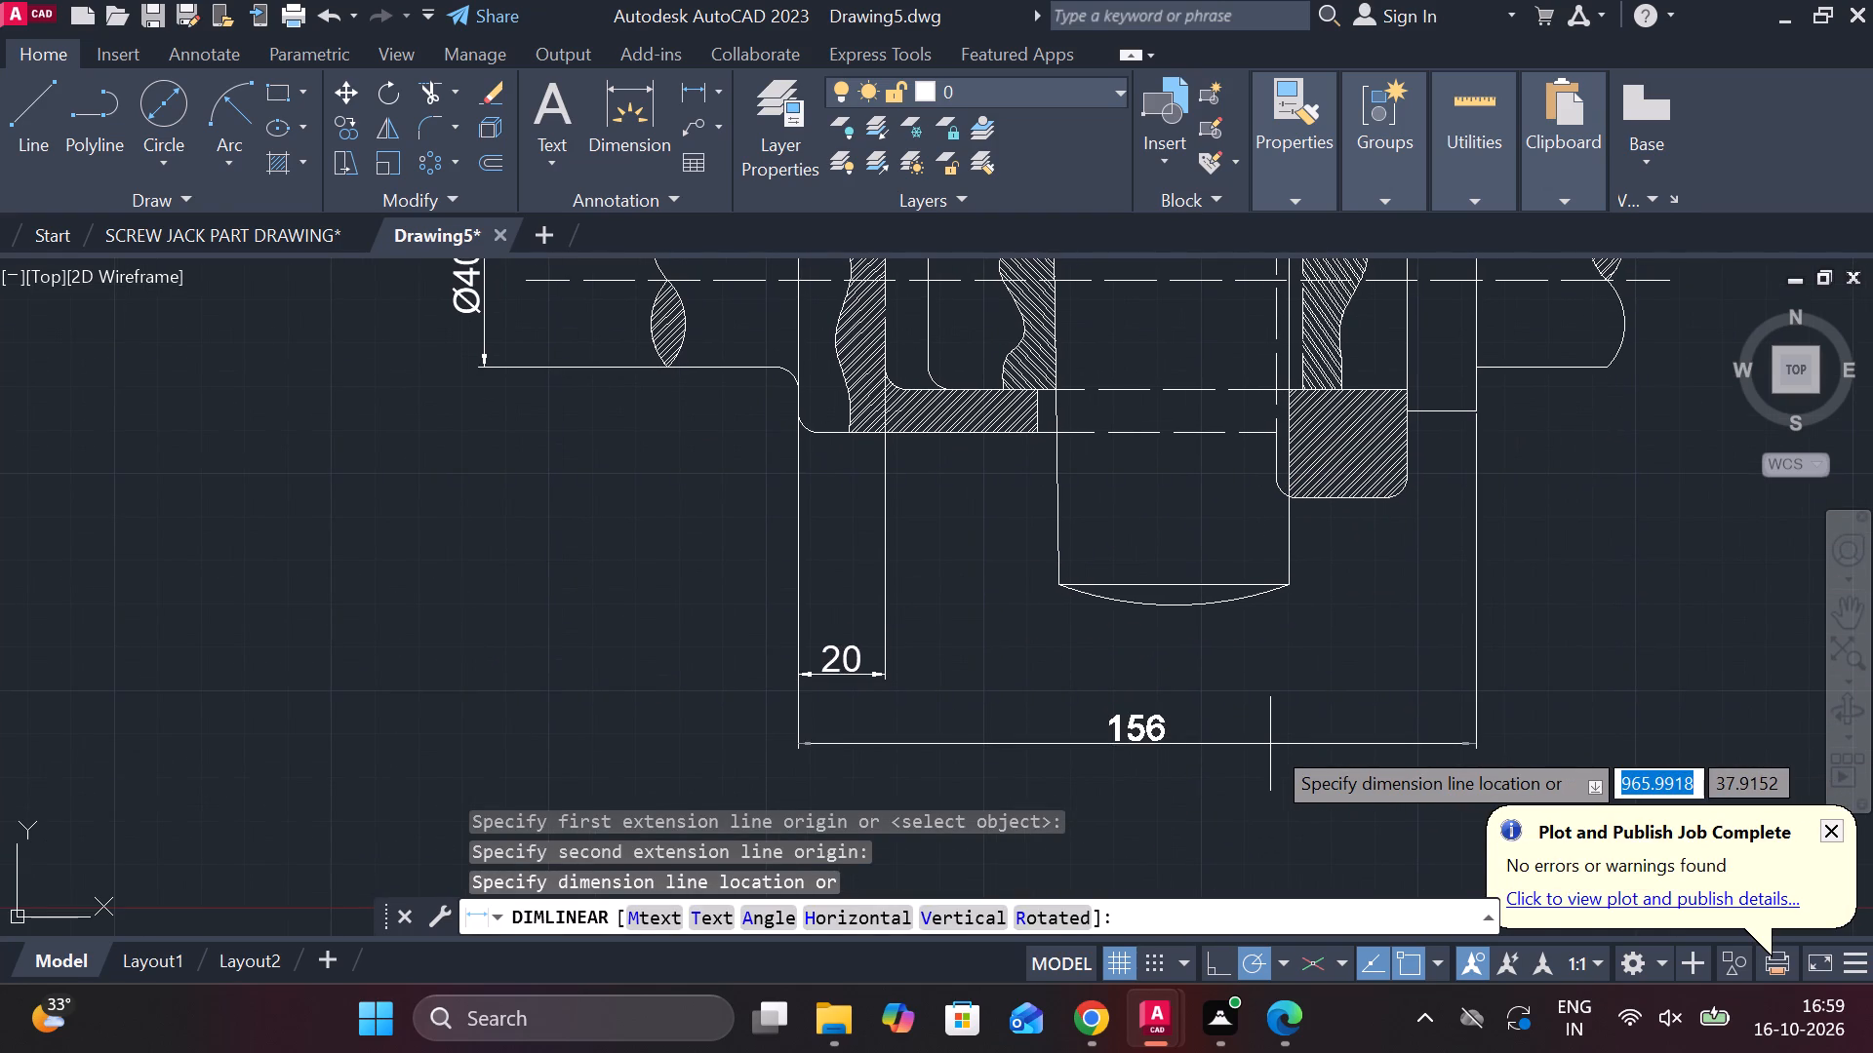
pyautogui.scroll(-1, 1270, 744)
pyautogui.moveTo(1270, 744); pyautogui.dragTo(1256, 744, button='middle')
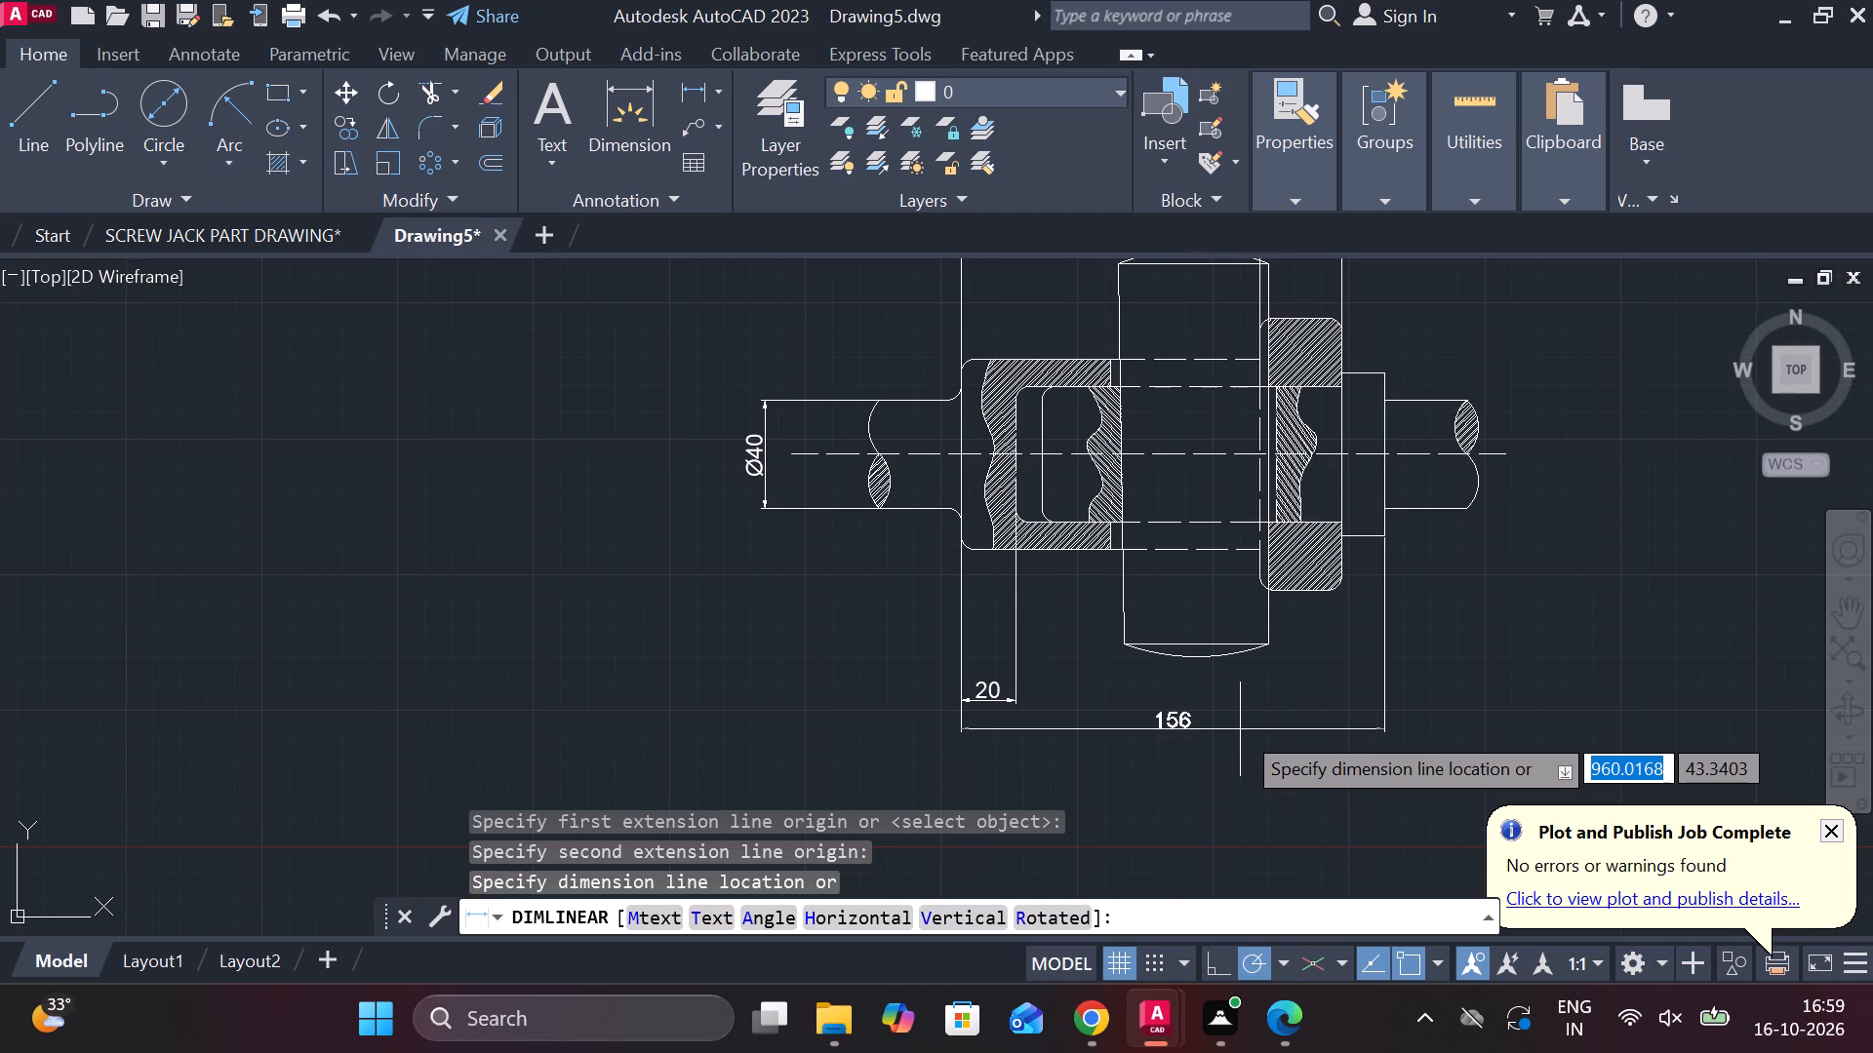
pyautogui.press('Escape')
# Add a horizontal linear dimension from the spigot's inner end face to the socket collar's outer face, placed below the cotter's lower end.
pyautogui.press('space')
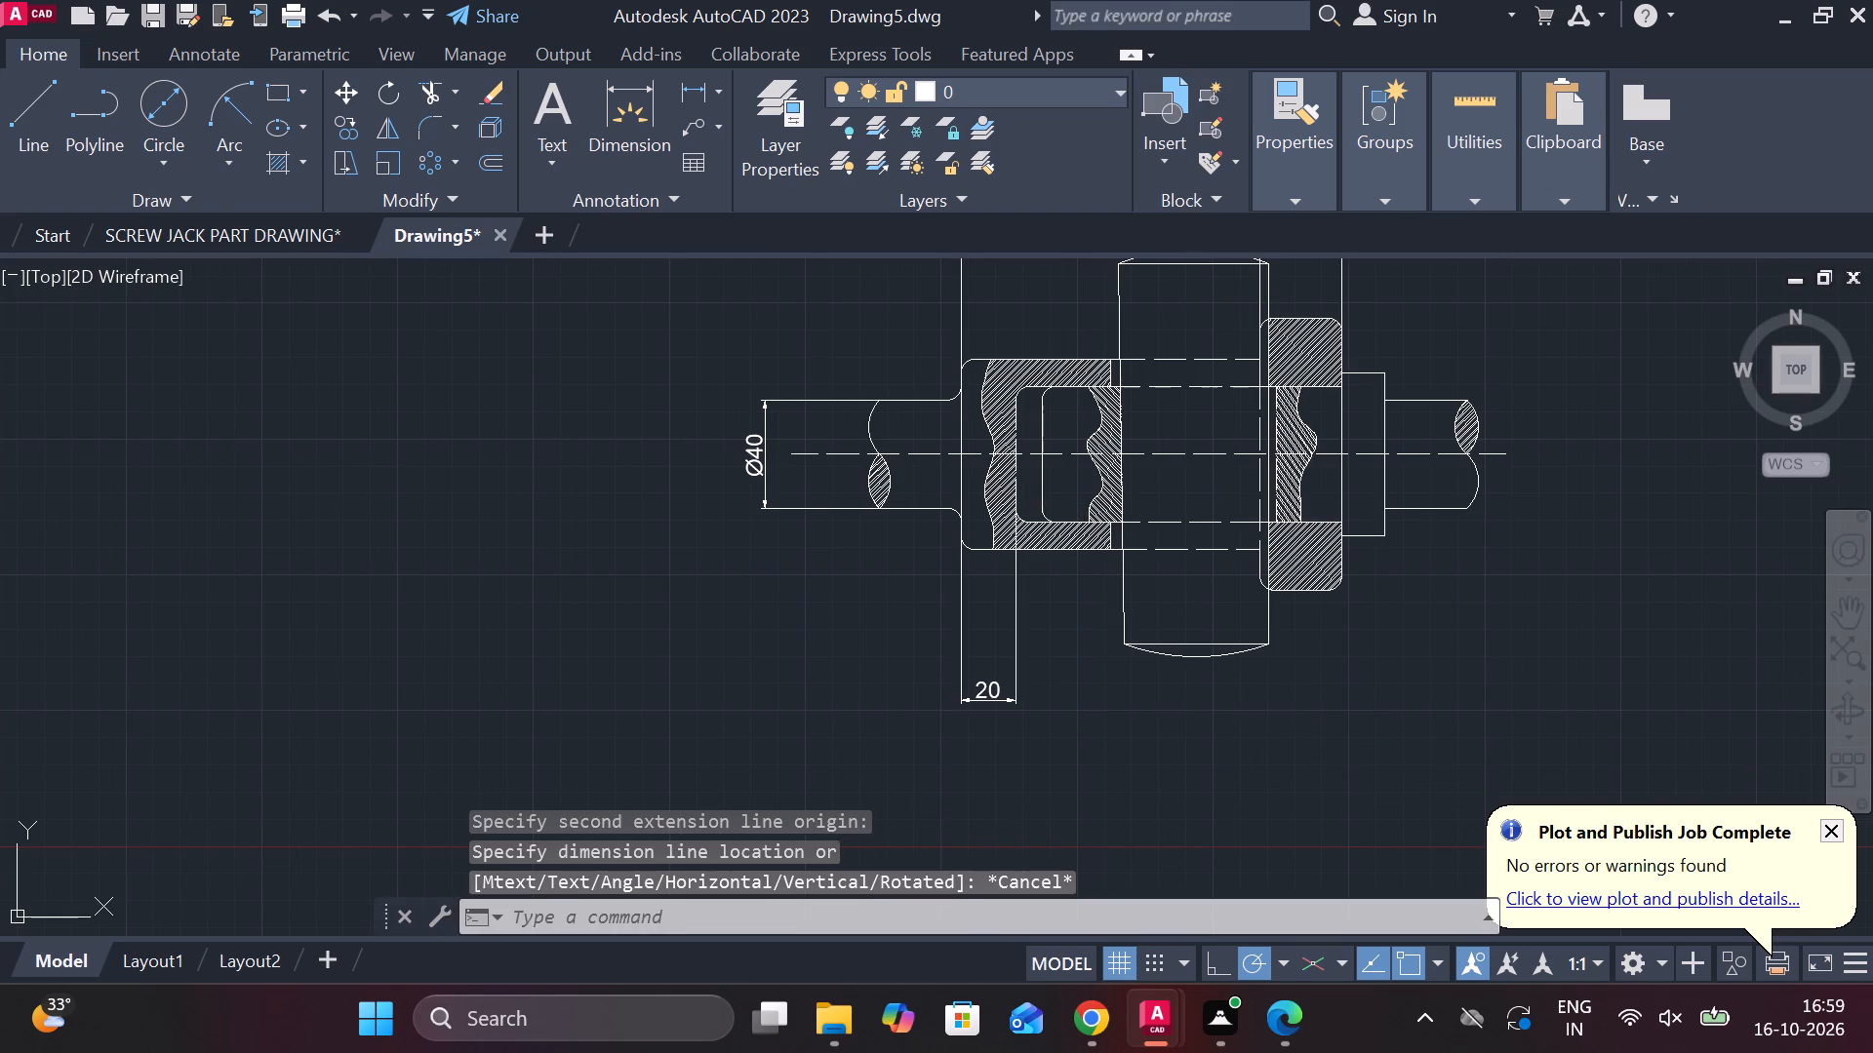
pyautogui.click(1053, 484)
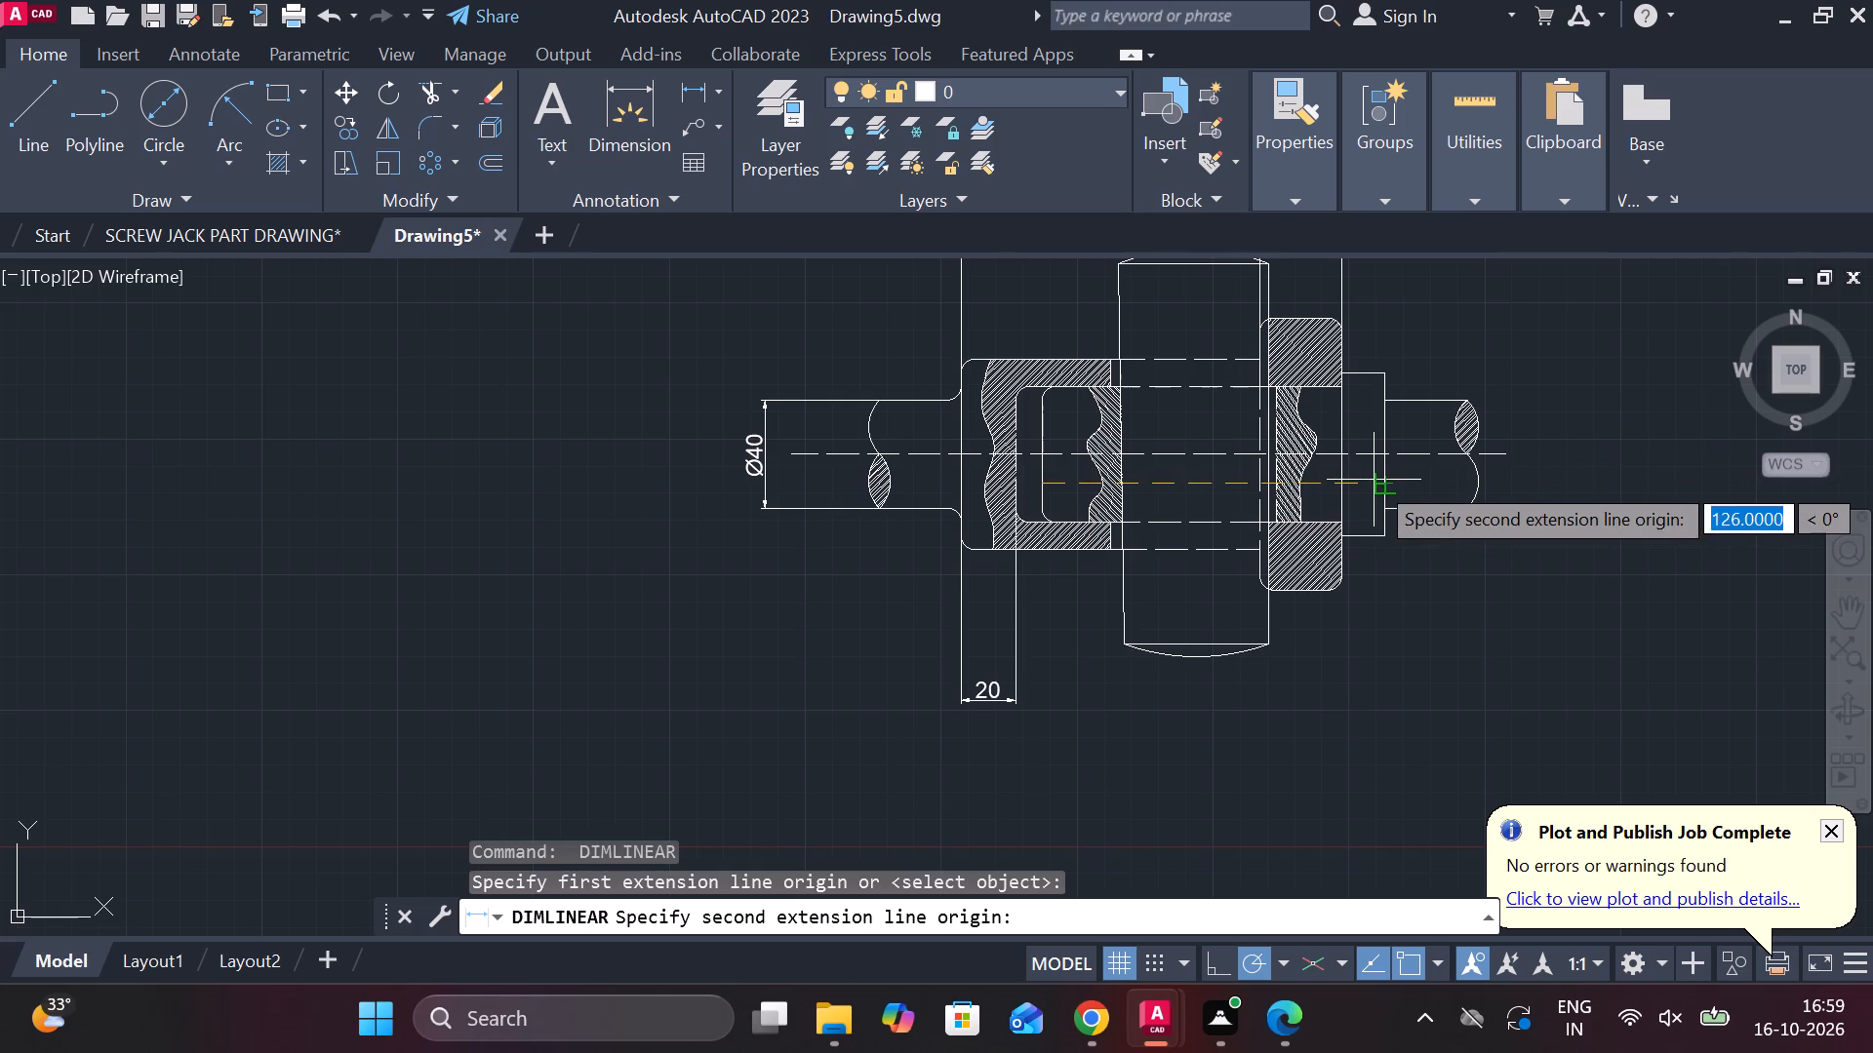
pyautogui.click(1335, 485)
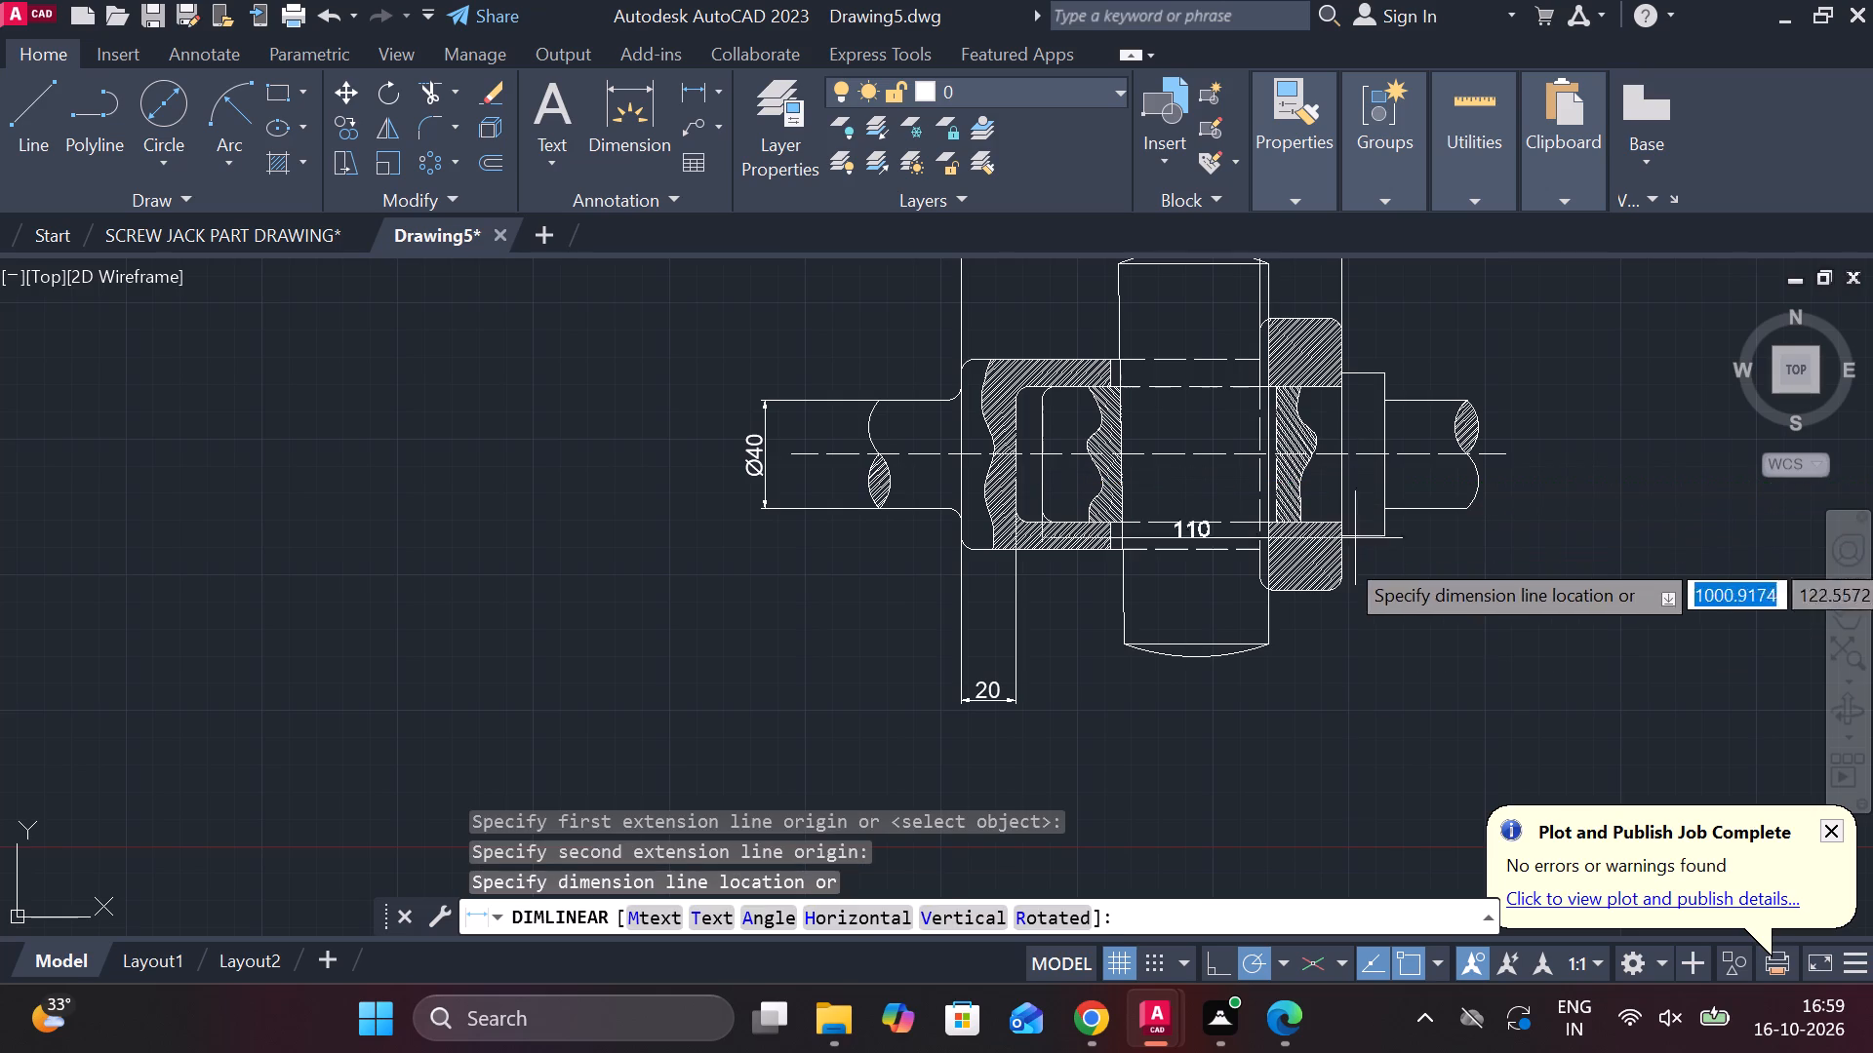
pyautogui.click(1363, 689)
# Dimension the socket's overall length horizontally, from its collar's outer face to its rod-side end face, placed below the other lower dimensions.
pyautogui.press('space')
pyautogui.click(1346, 494)
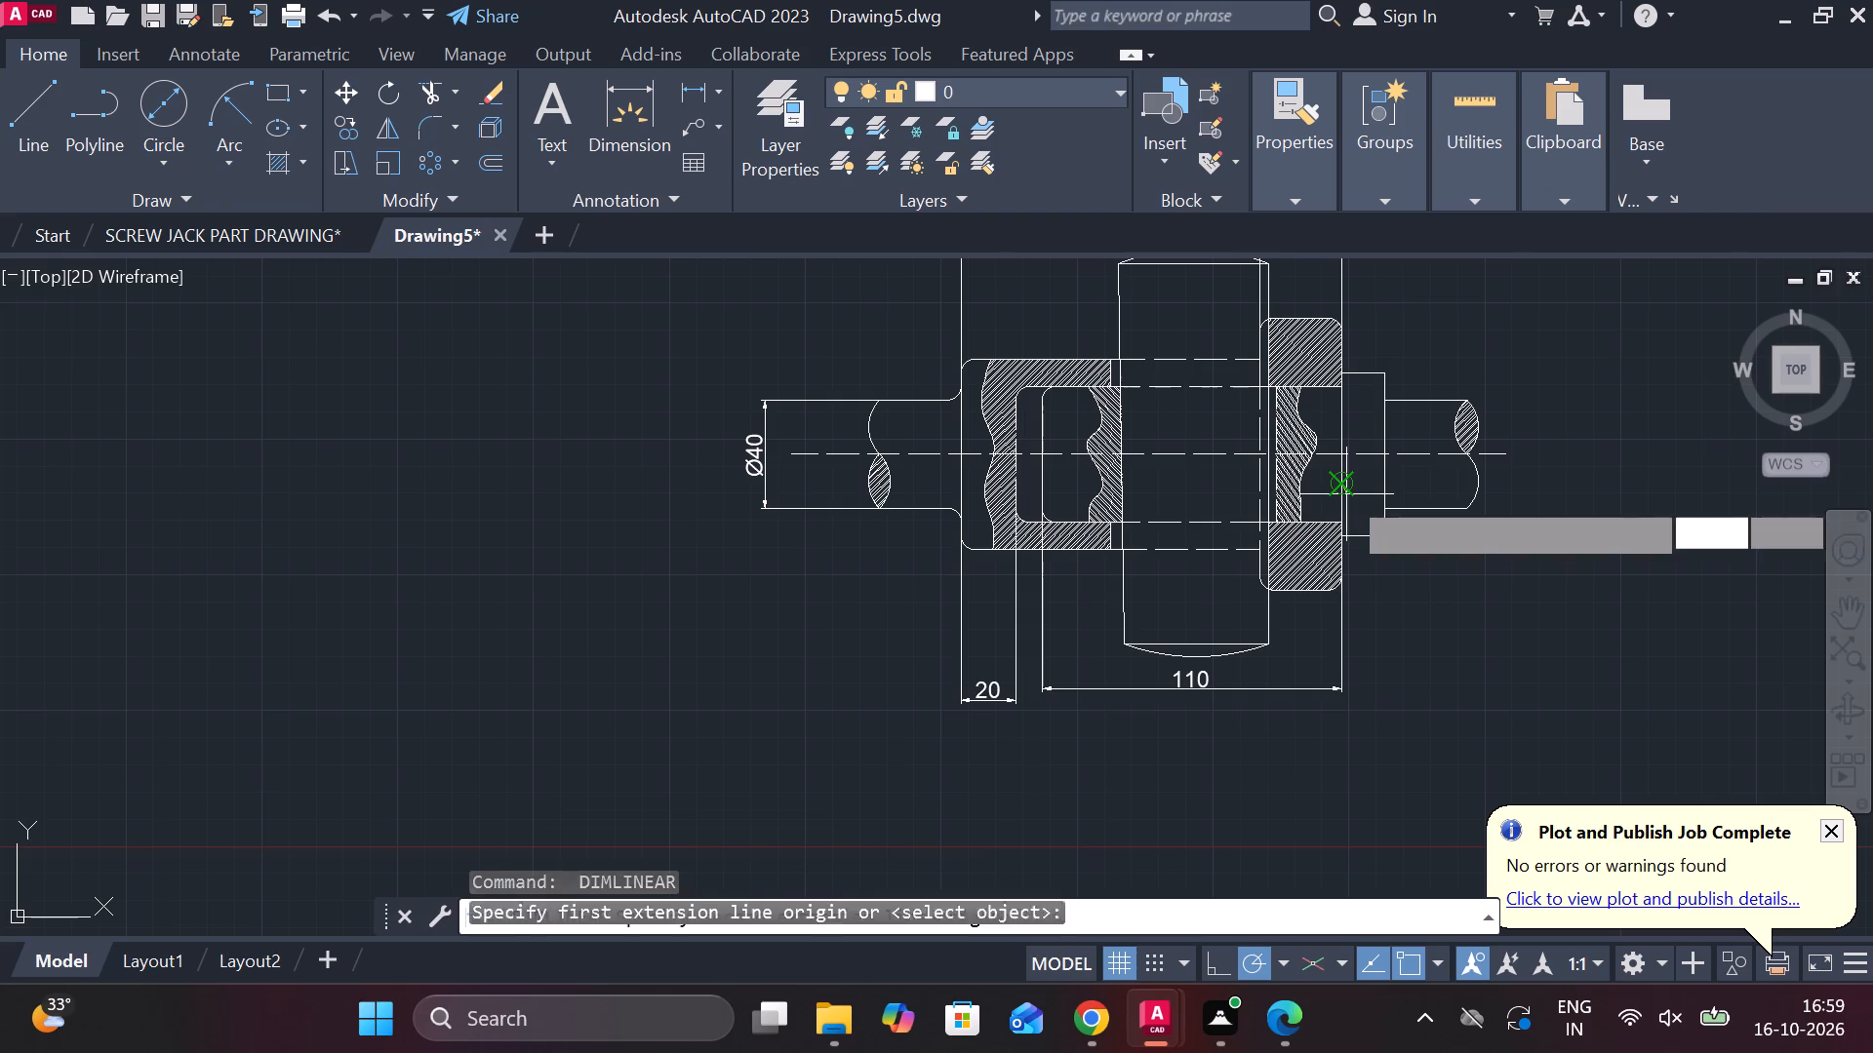
pyautogui.click(957, 661)
pyautogui.scroll(2, 1151, 777)
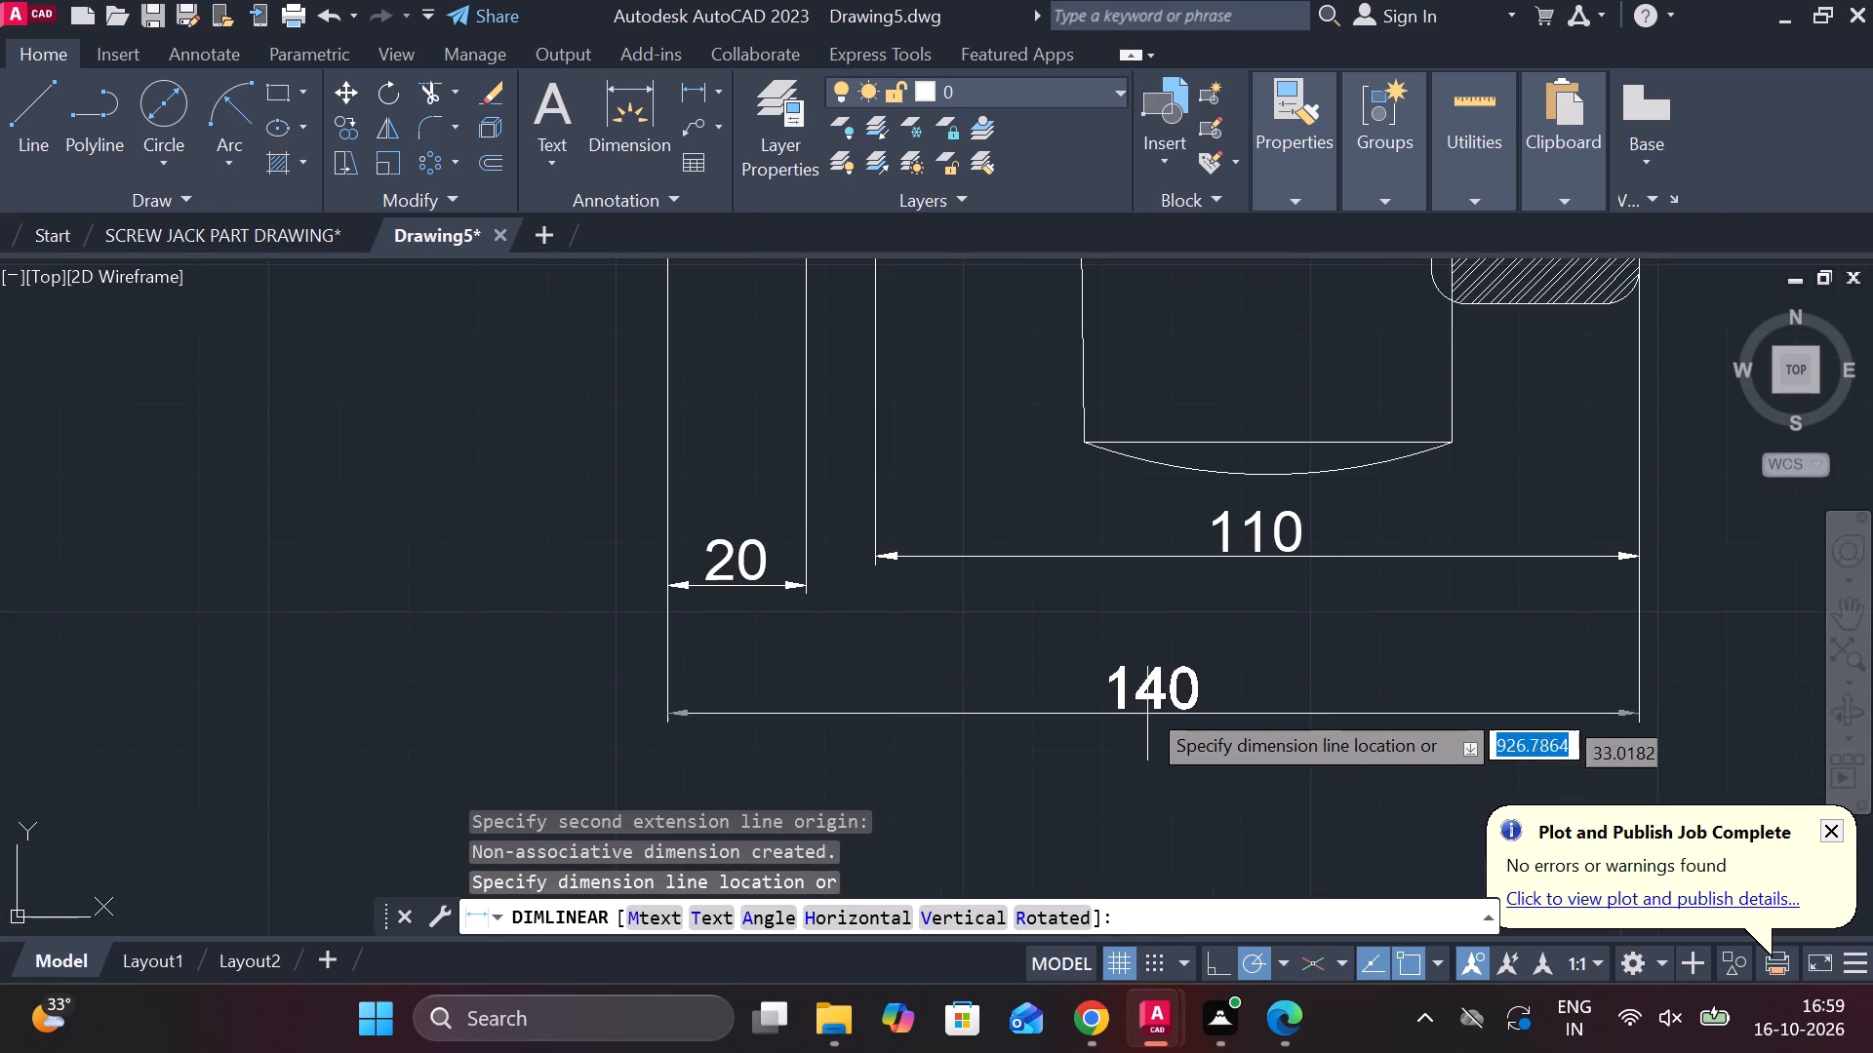
pyautogui.click(1139, 652)
# Move the 110 dimension below the cotter straight down, lining it up with the adjacent 20 socket end-wall dimension.
pyautogui.scroll(1, 1248, 618)
pyautogui.scroll(-1, 1248, 618)
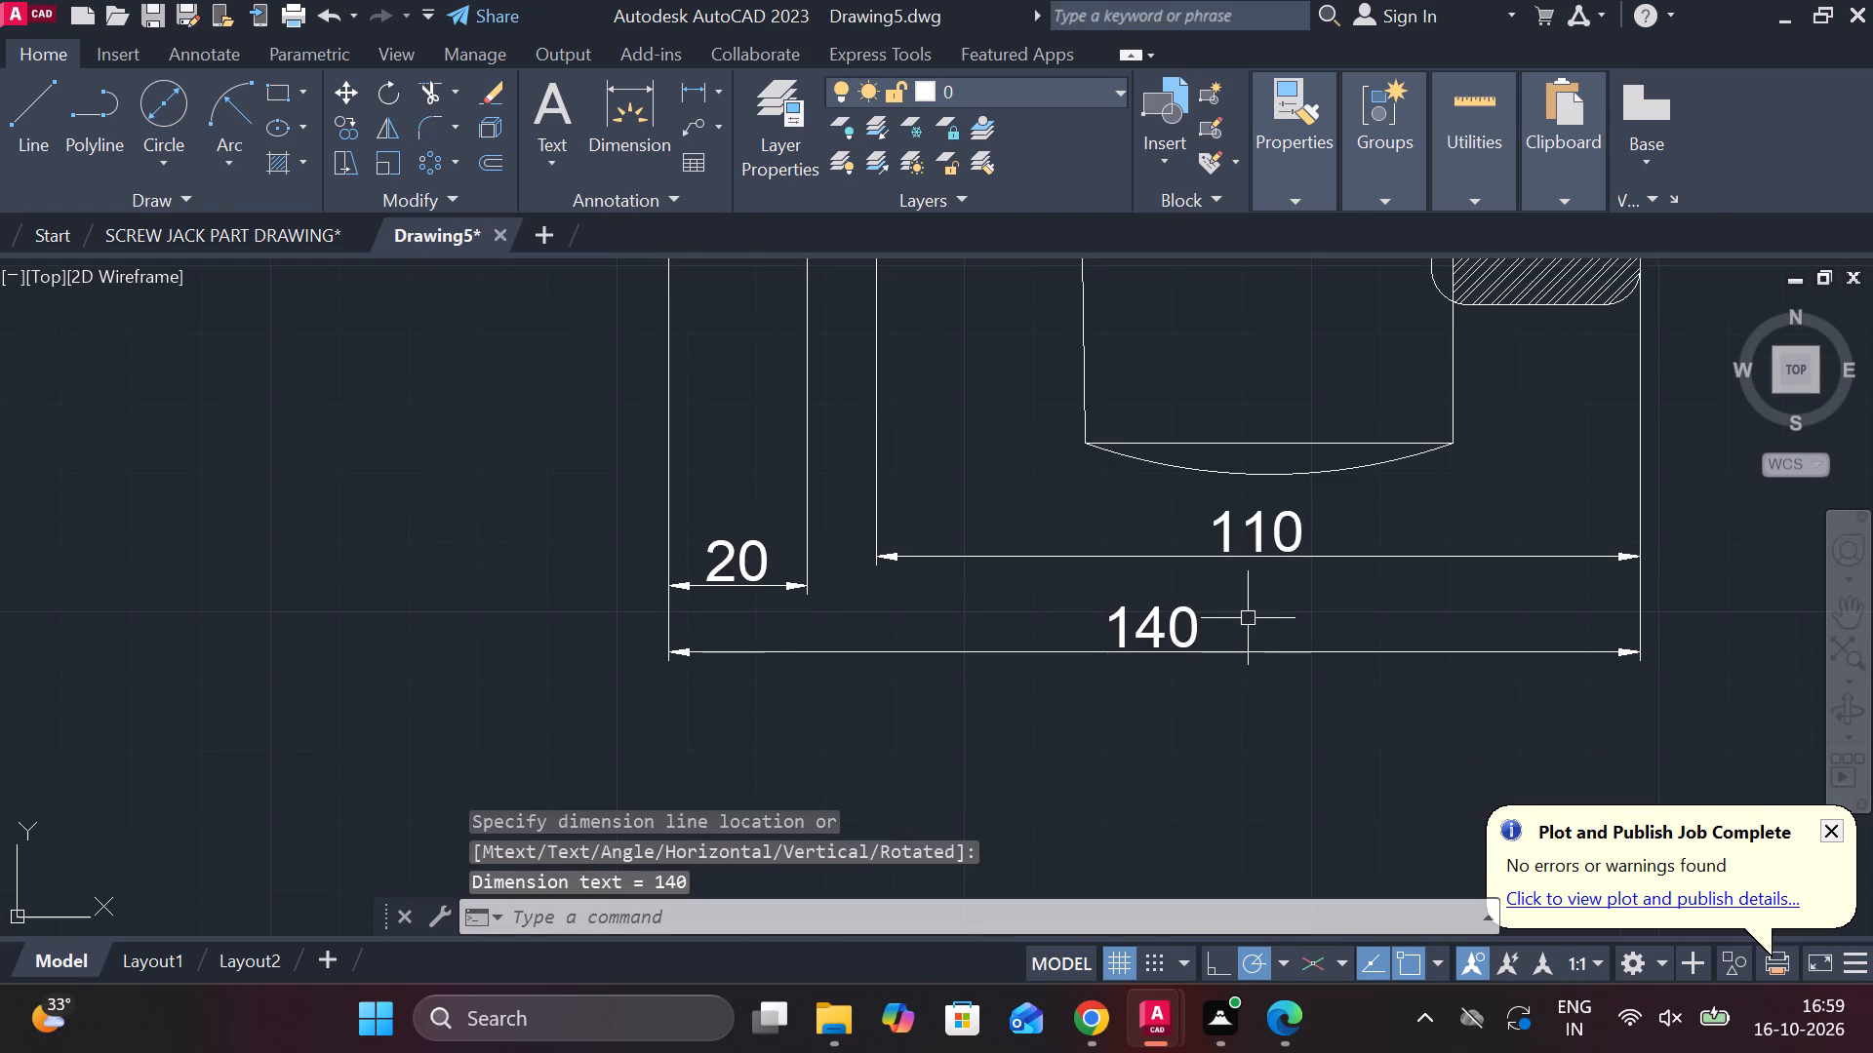
pyautogui.moveTo(1252, 618); pyautogui.dragTo(1229, 729, button='middle')
pyautogui.click(1241, 643)
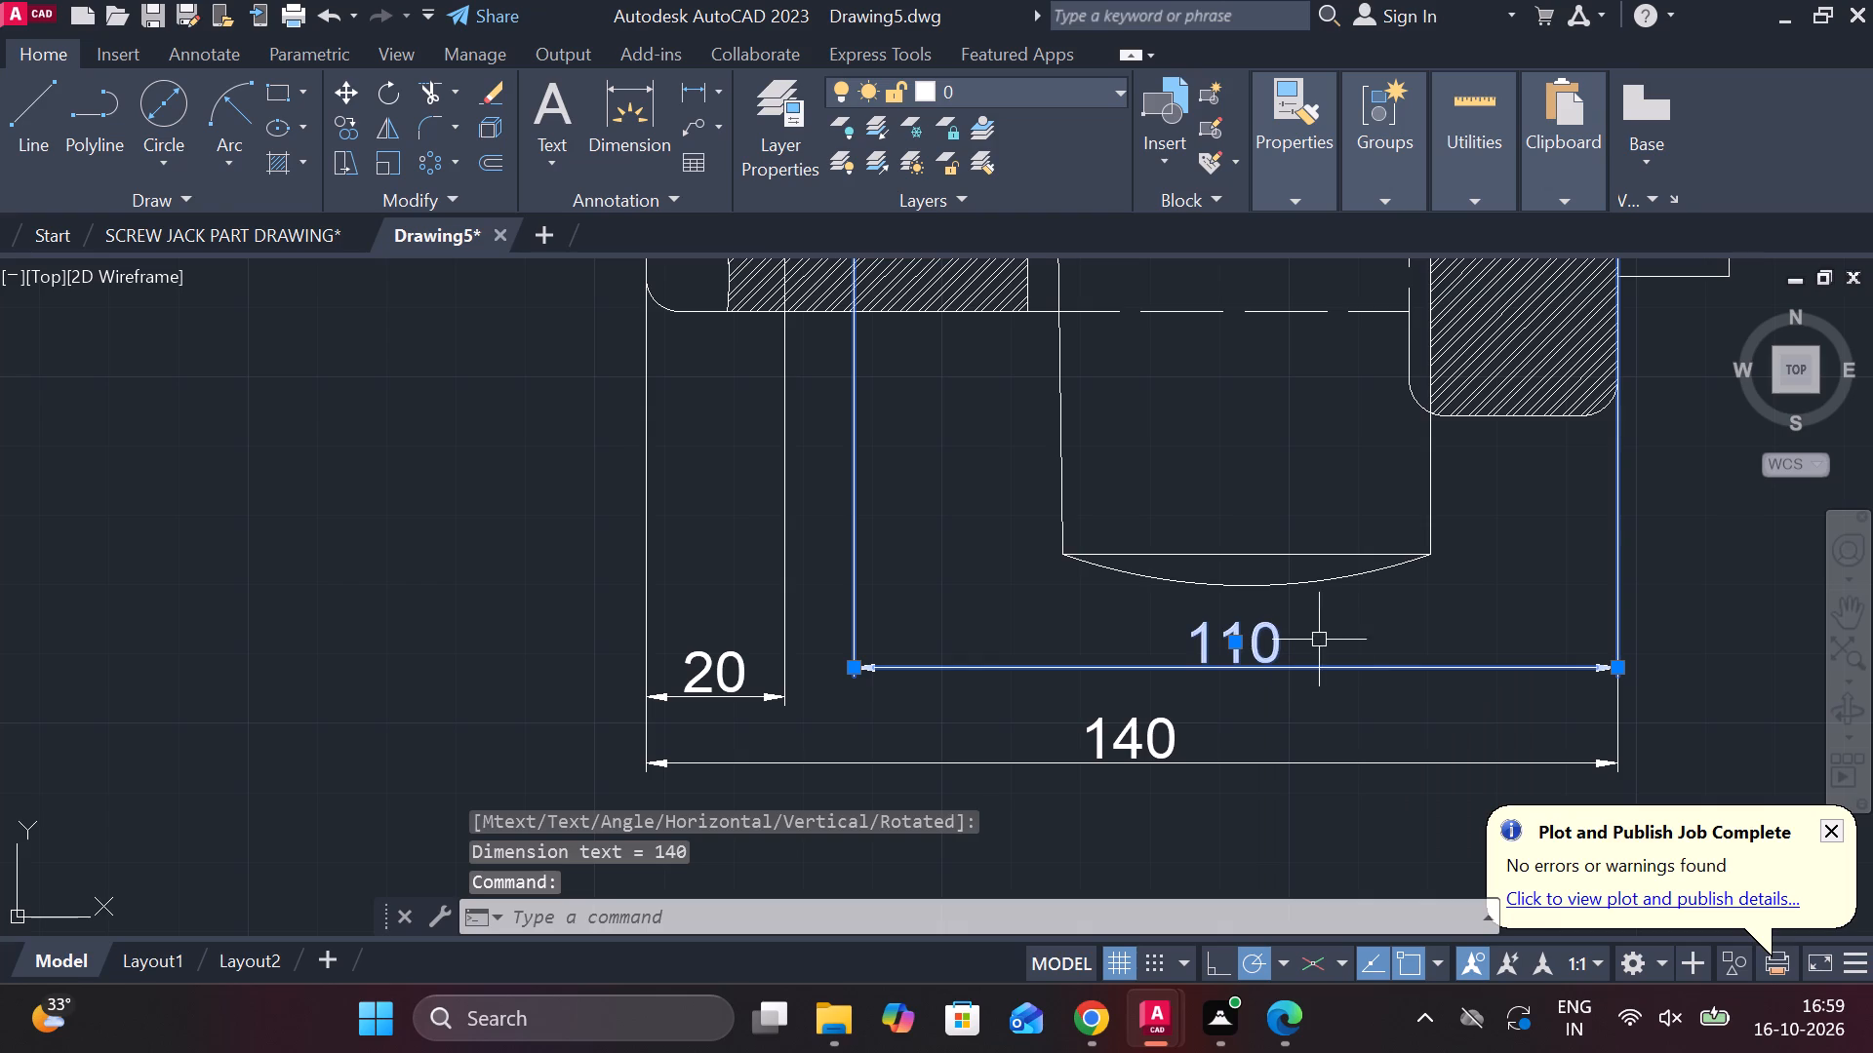
pyautogui.click(1230, 643)
pyautogui.scroll(1, 1227, 693)
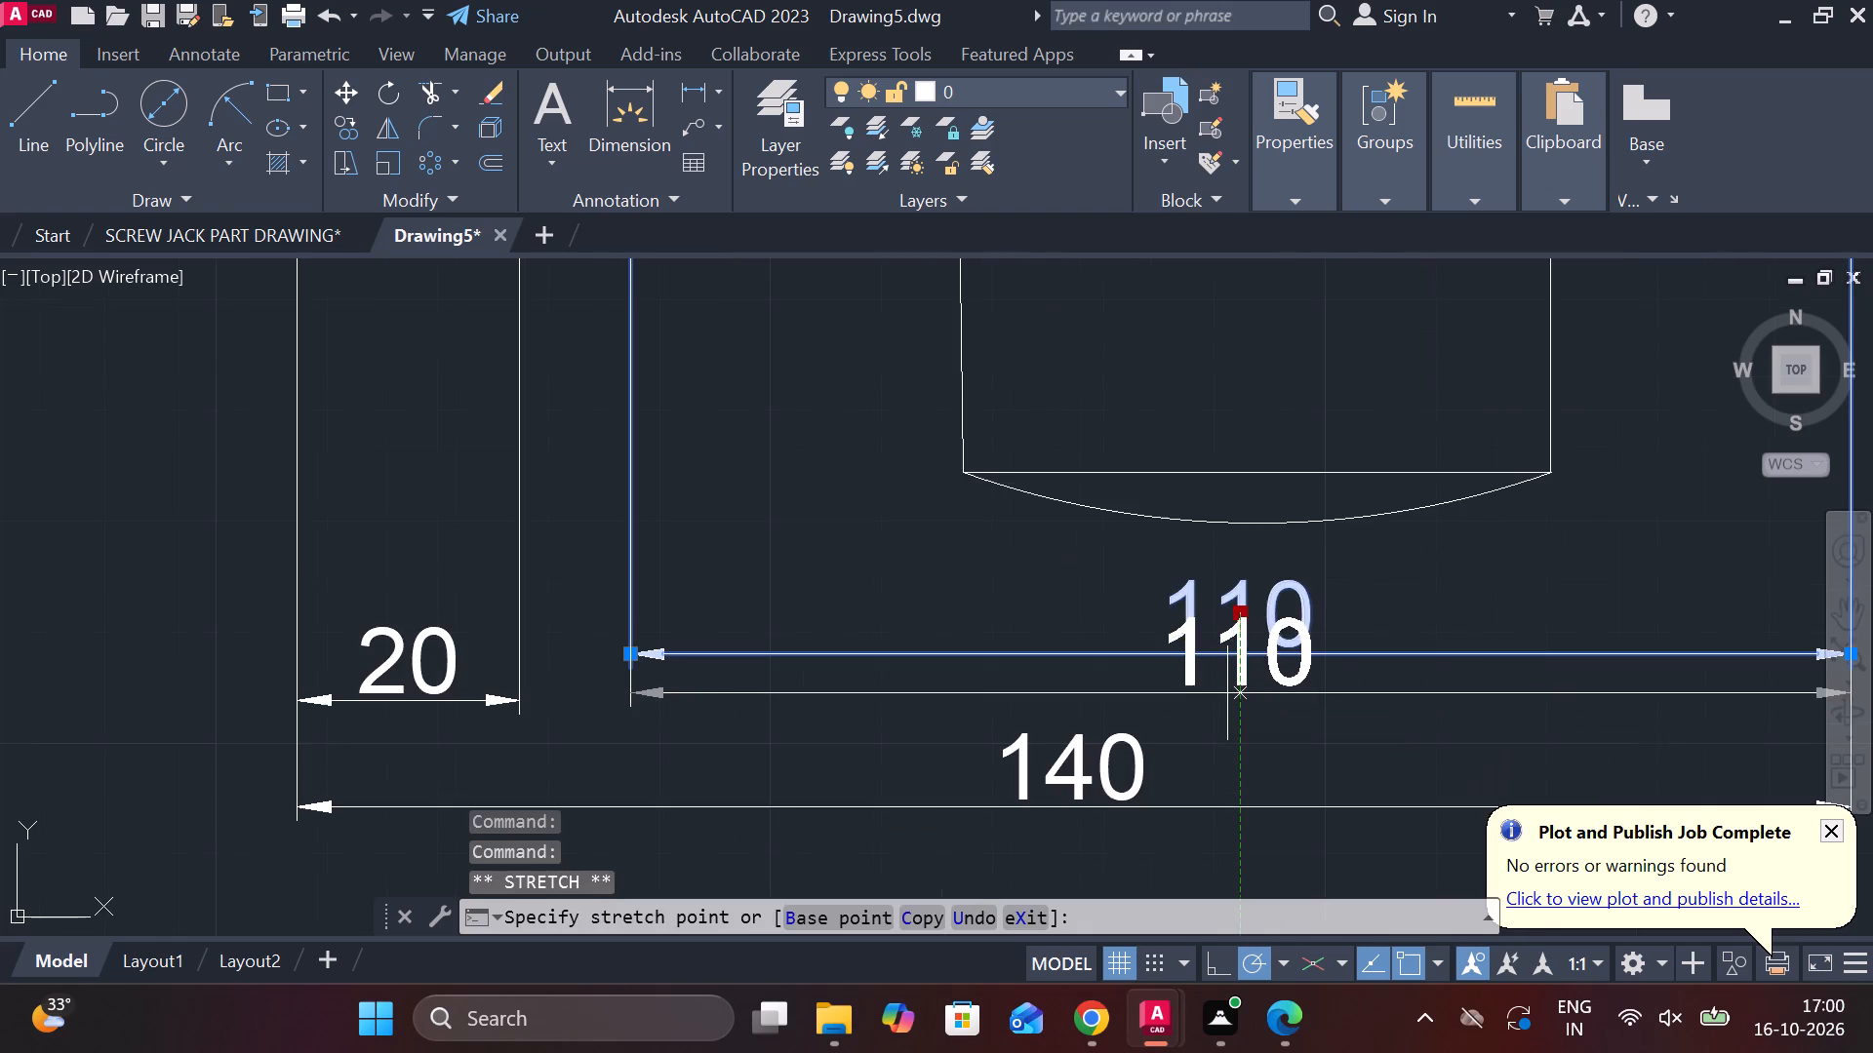
pyautogui.click(1240, 703)
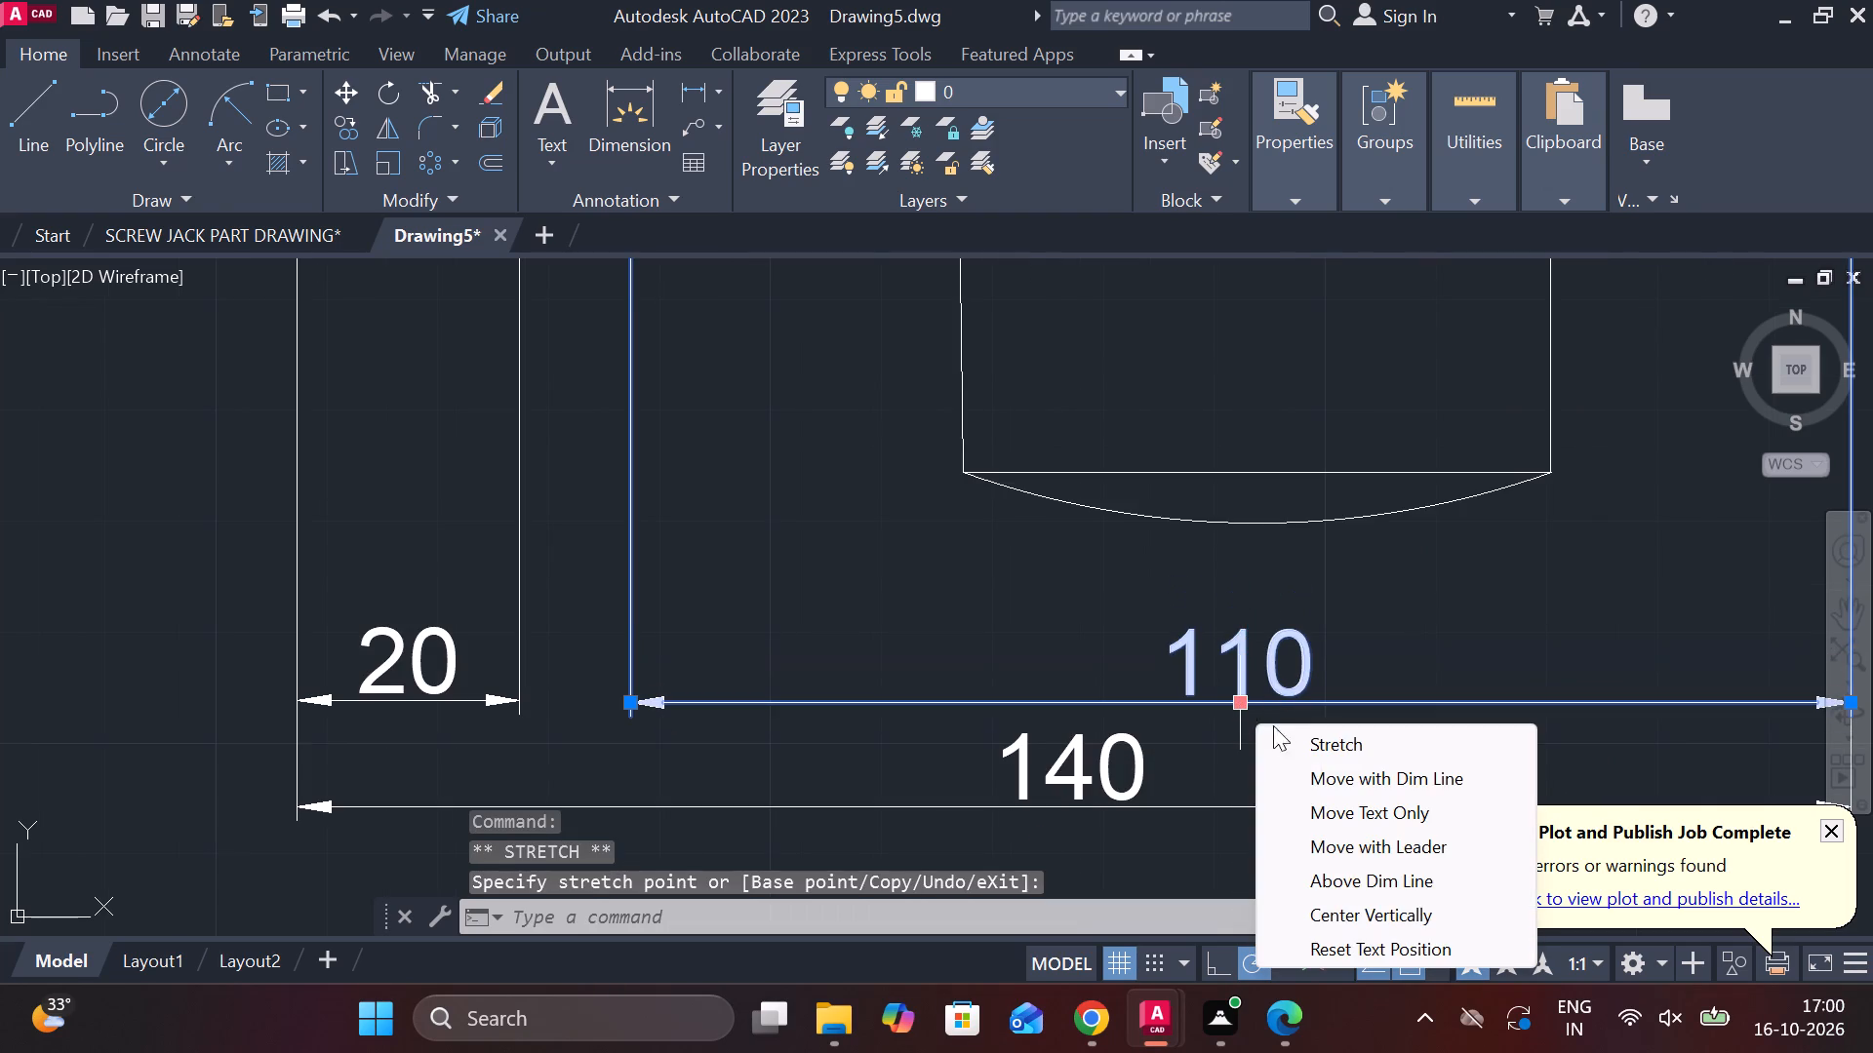
pyautogui.press('Escape')
# Move the socket's overall length dimension further down to leave more space beneath the 20 and 110 dimensions.
pyautogui.scroll(-3, 1217, 757)
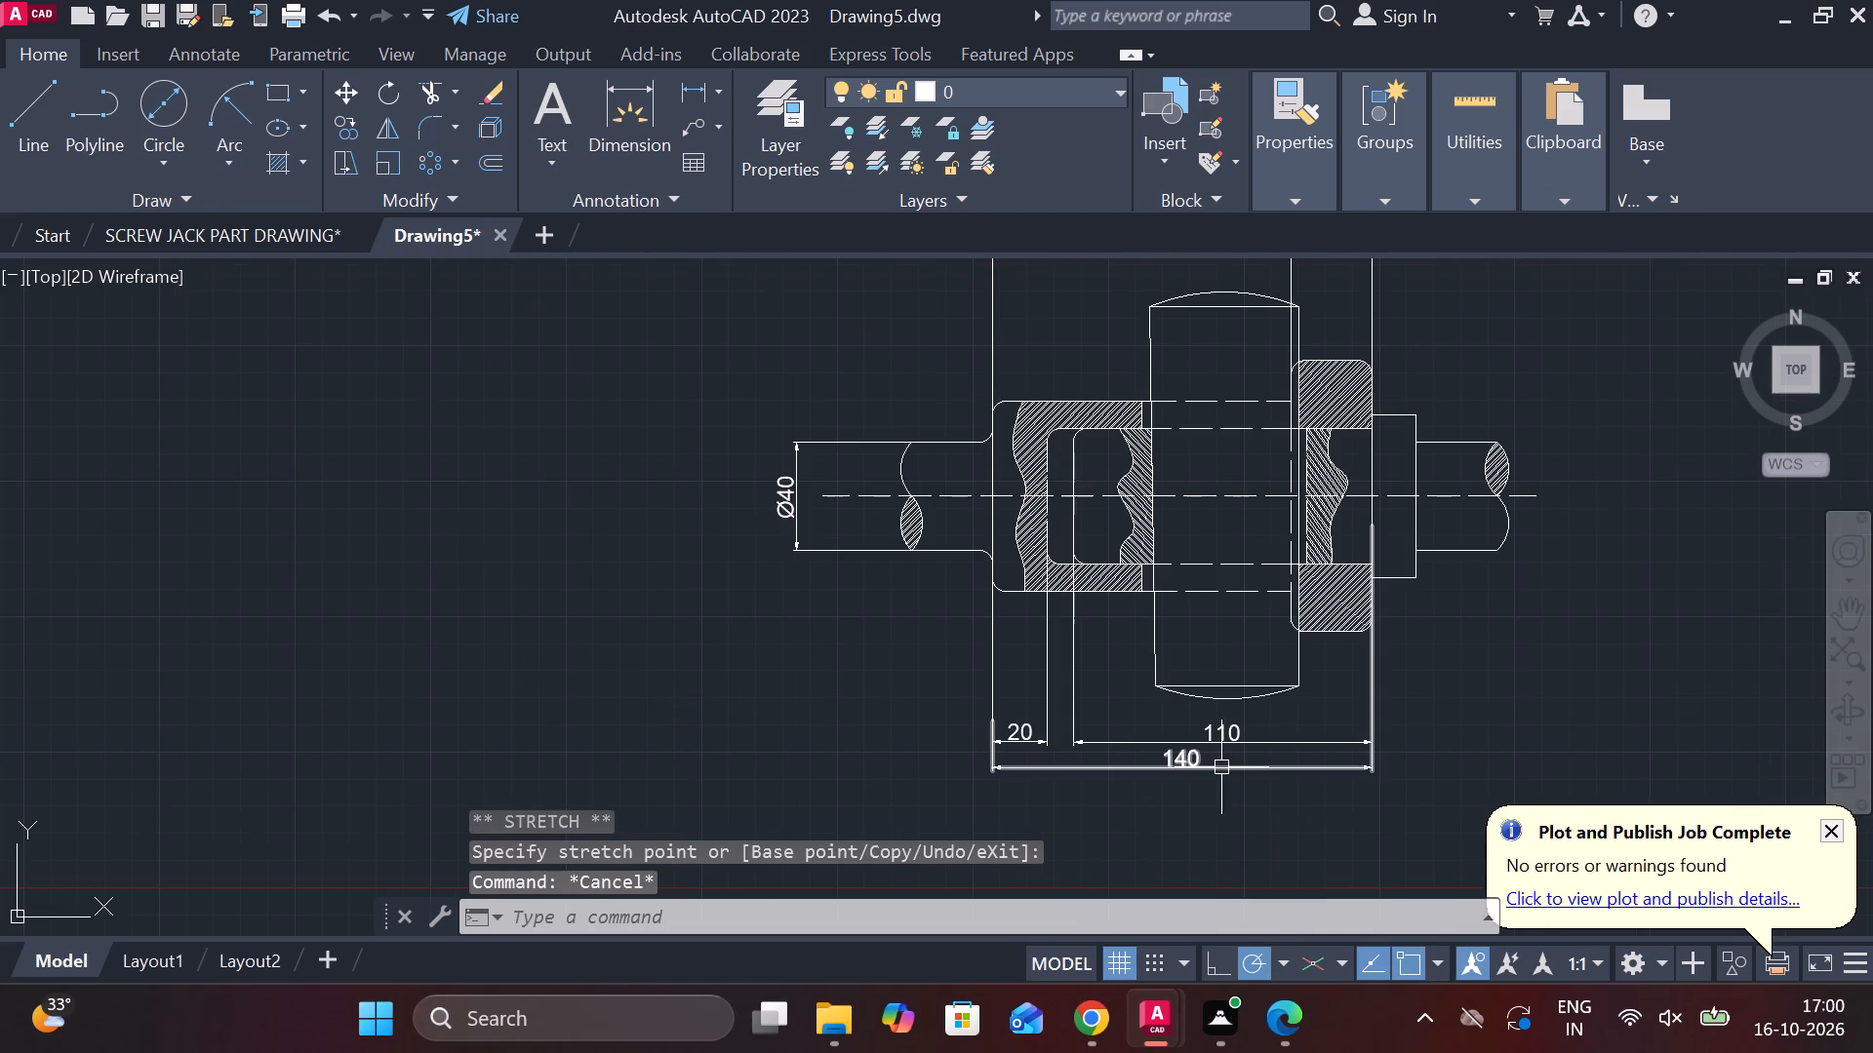
pyautogui.click(1221, 765)
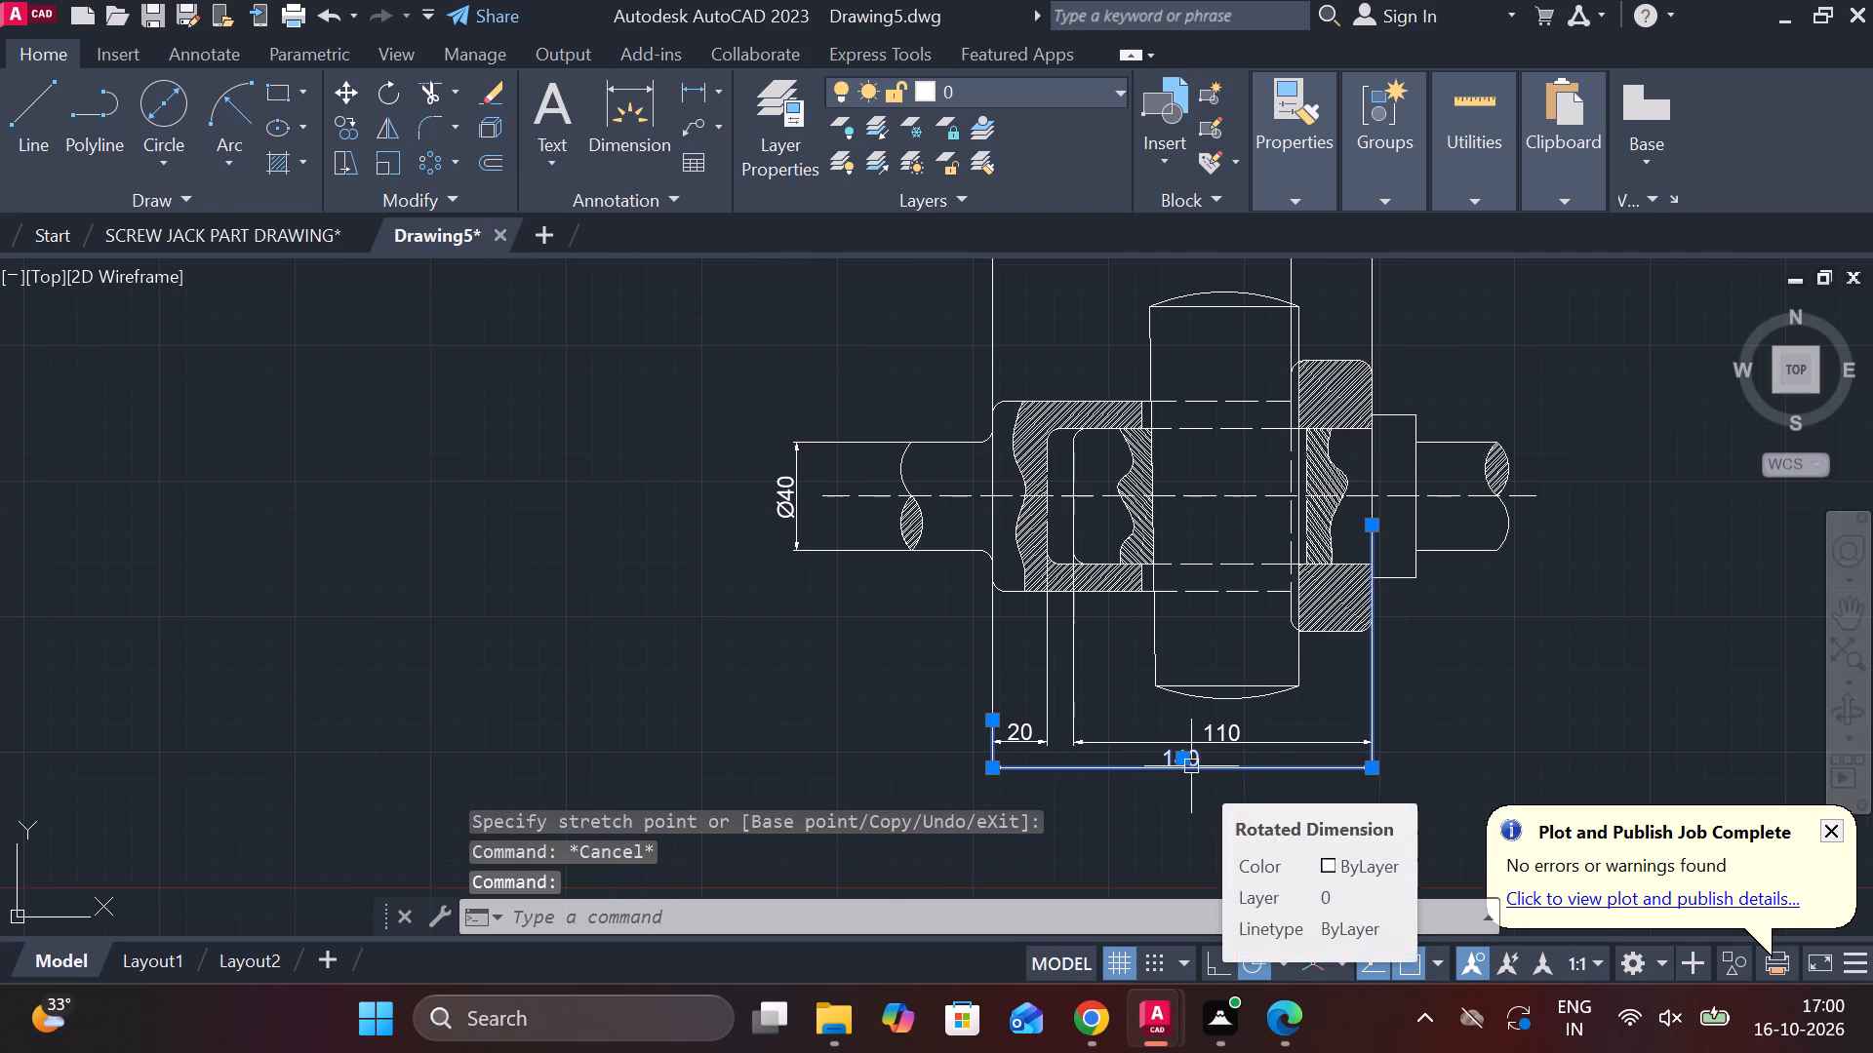
pyautogui.moveTo(1191, 766); pyautogui.dragTo(1148, 682, button='middle')
pyautogui.scroll(2, 1144, 661)
pyautogui.click(1138, 700)
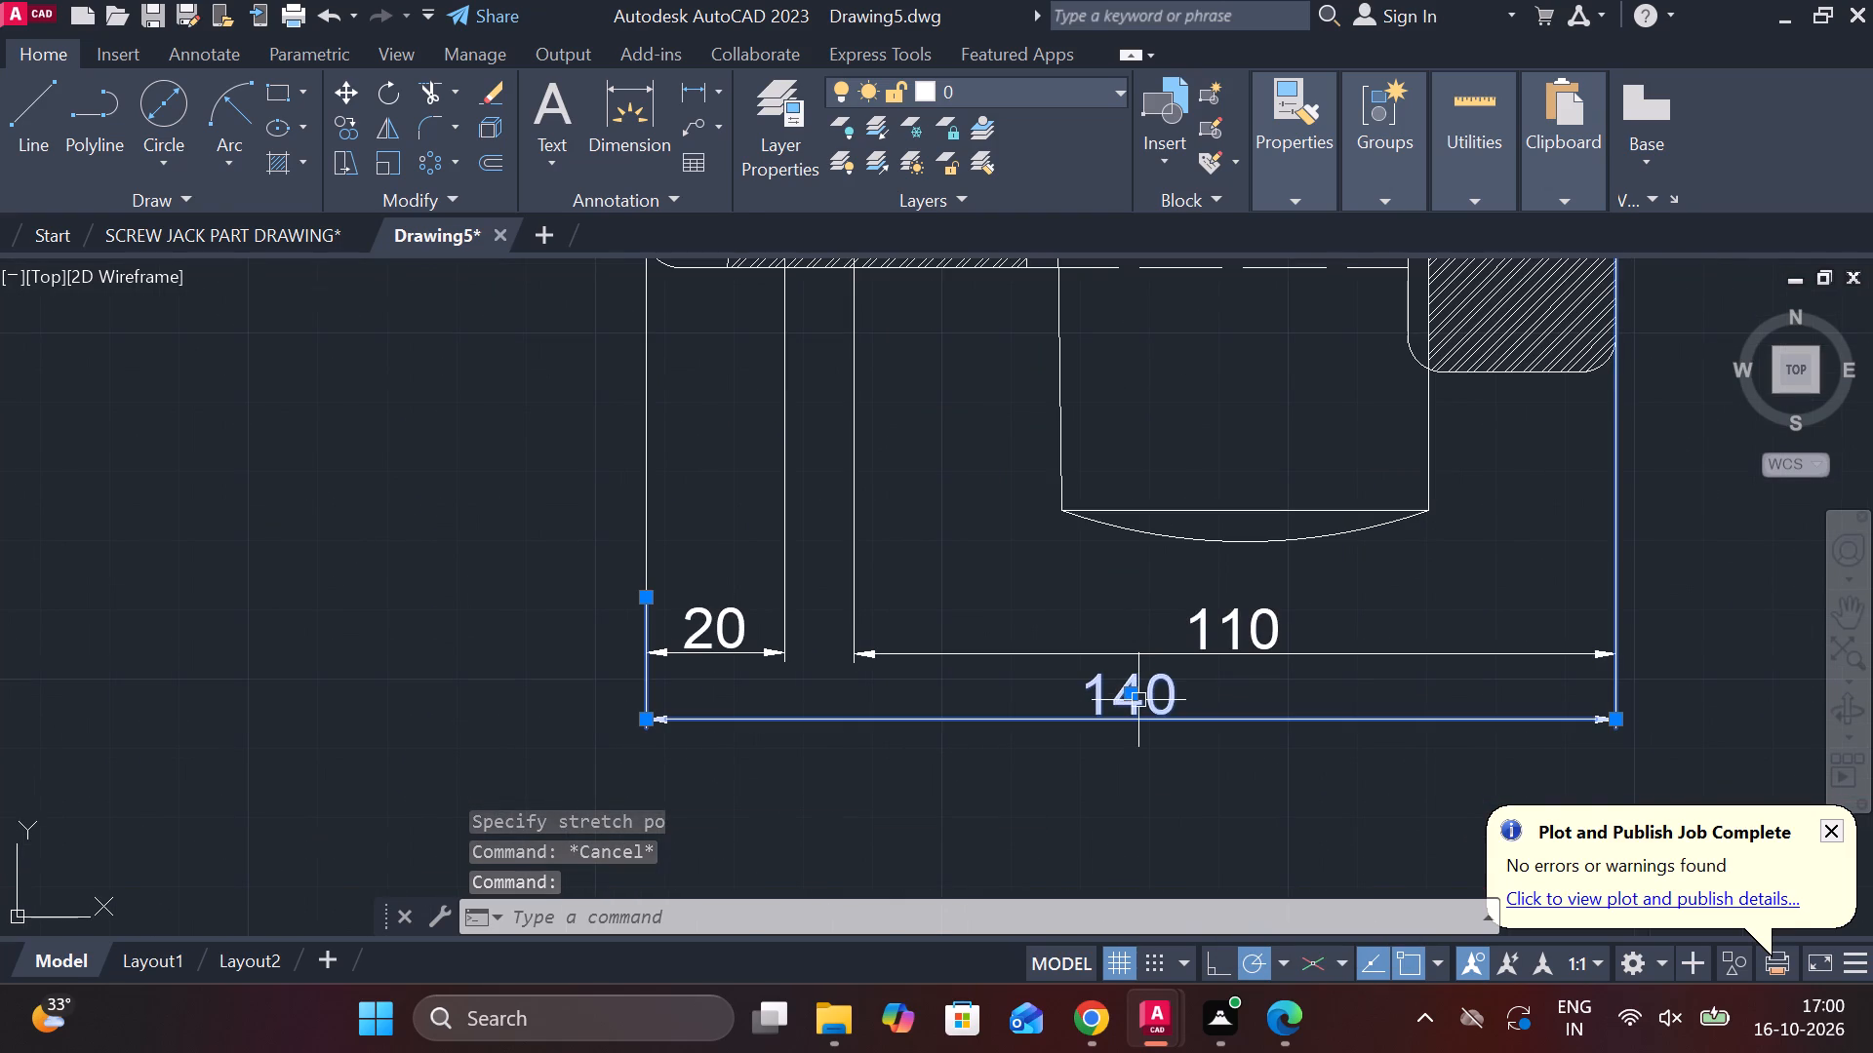
pyautogui.click(1135, 694)
pyautogui.click(1159, 766)
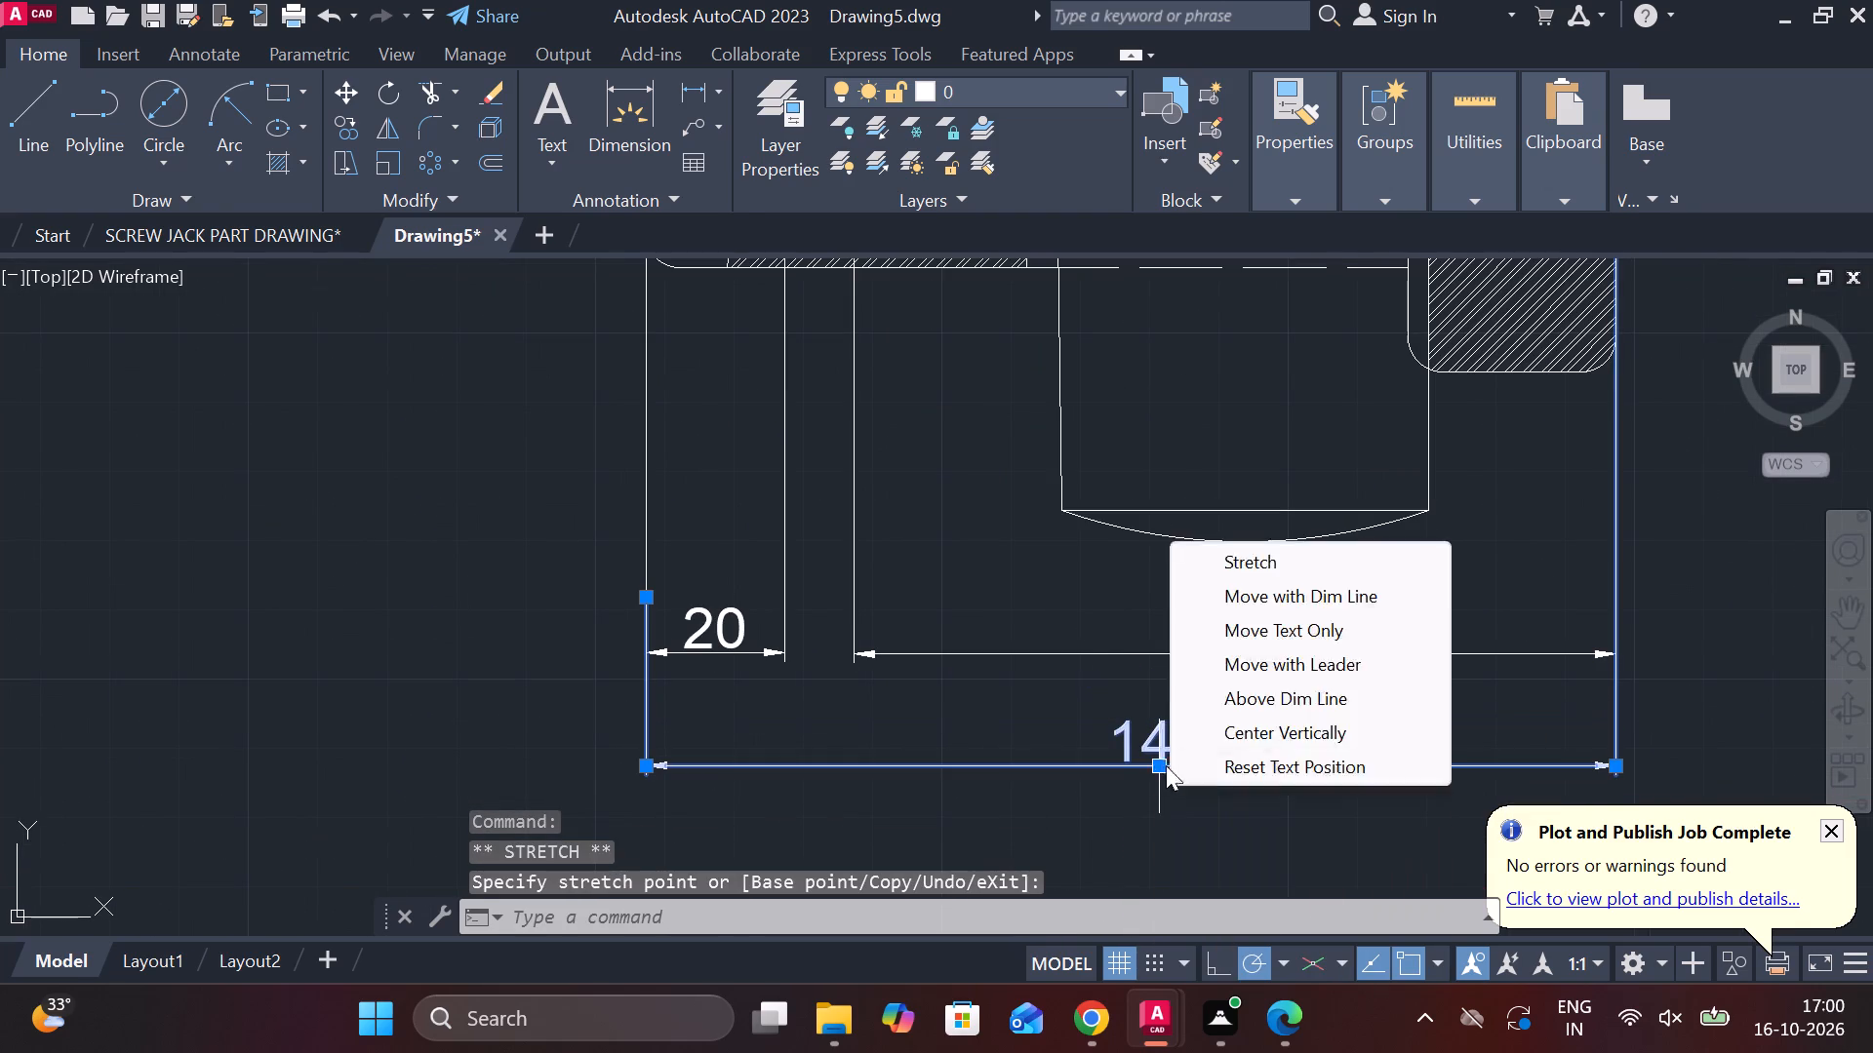
pyautogui.press('Escape')
pyautogui.press('Escape')
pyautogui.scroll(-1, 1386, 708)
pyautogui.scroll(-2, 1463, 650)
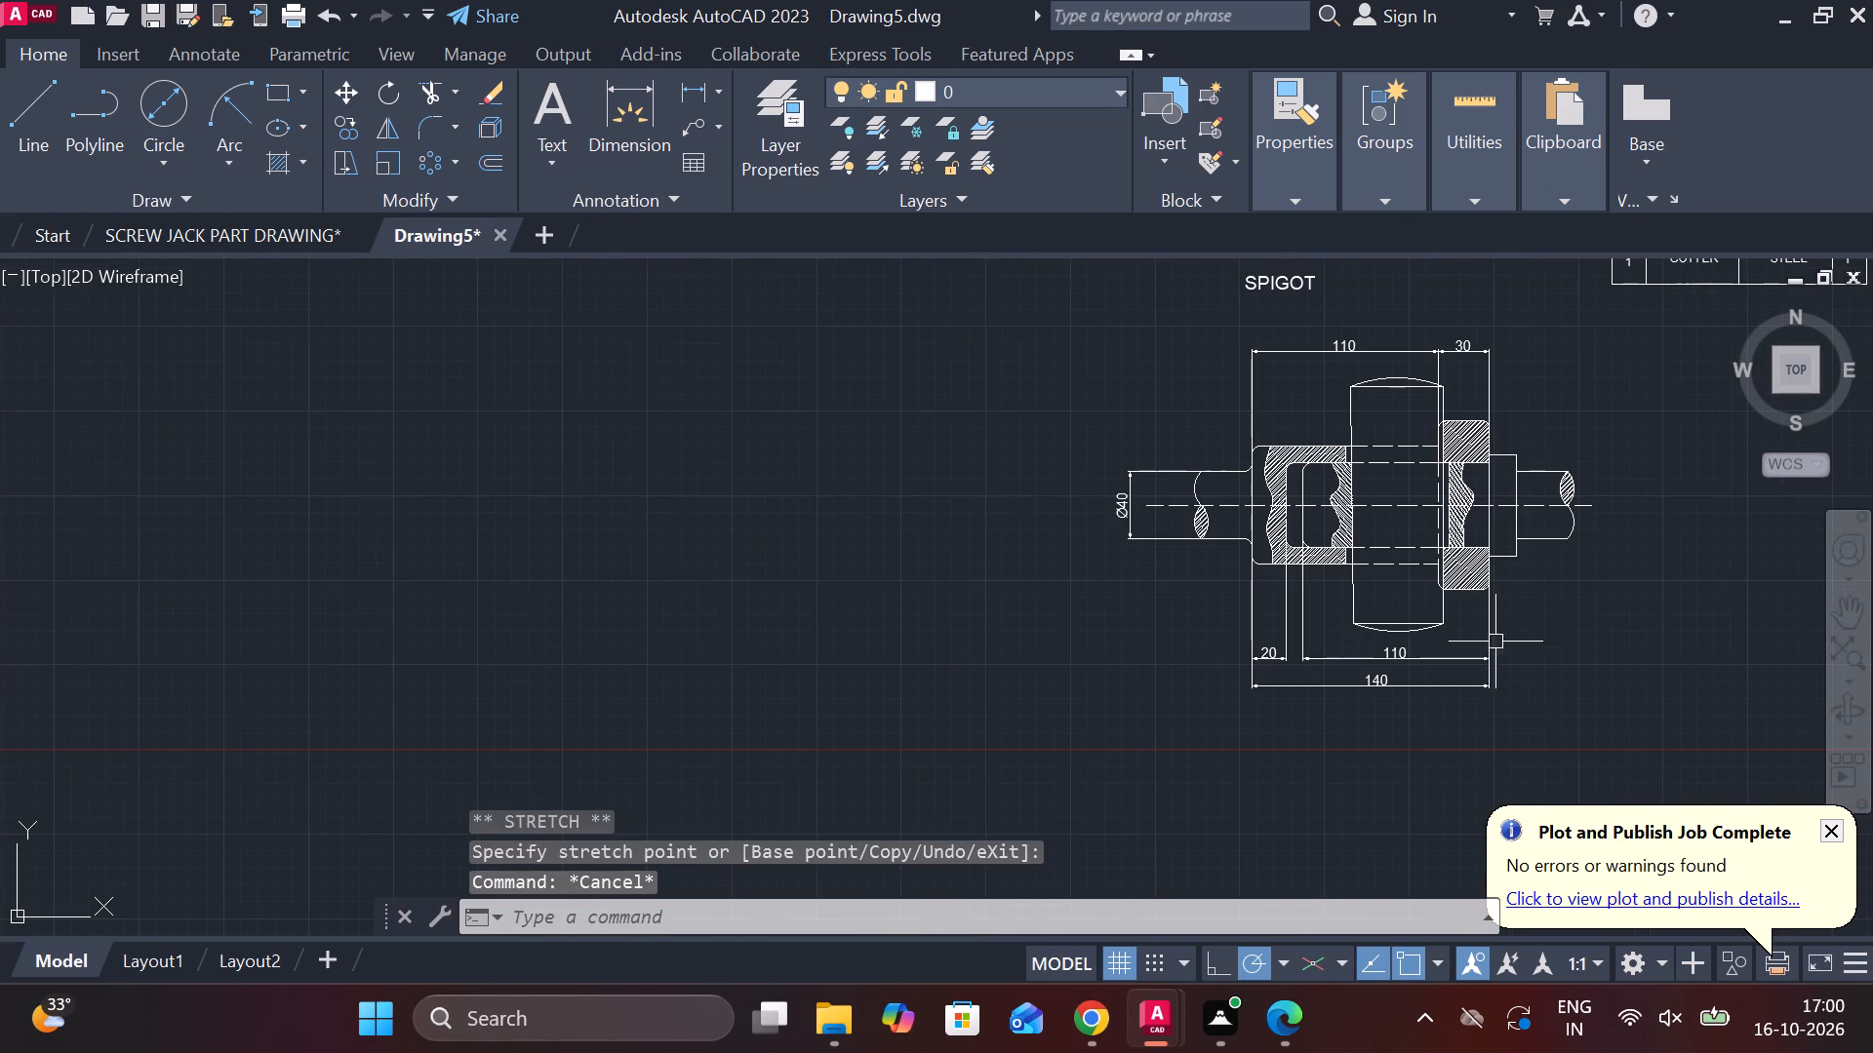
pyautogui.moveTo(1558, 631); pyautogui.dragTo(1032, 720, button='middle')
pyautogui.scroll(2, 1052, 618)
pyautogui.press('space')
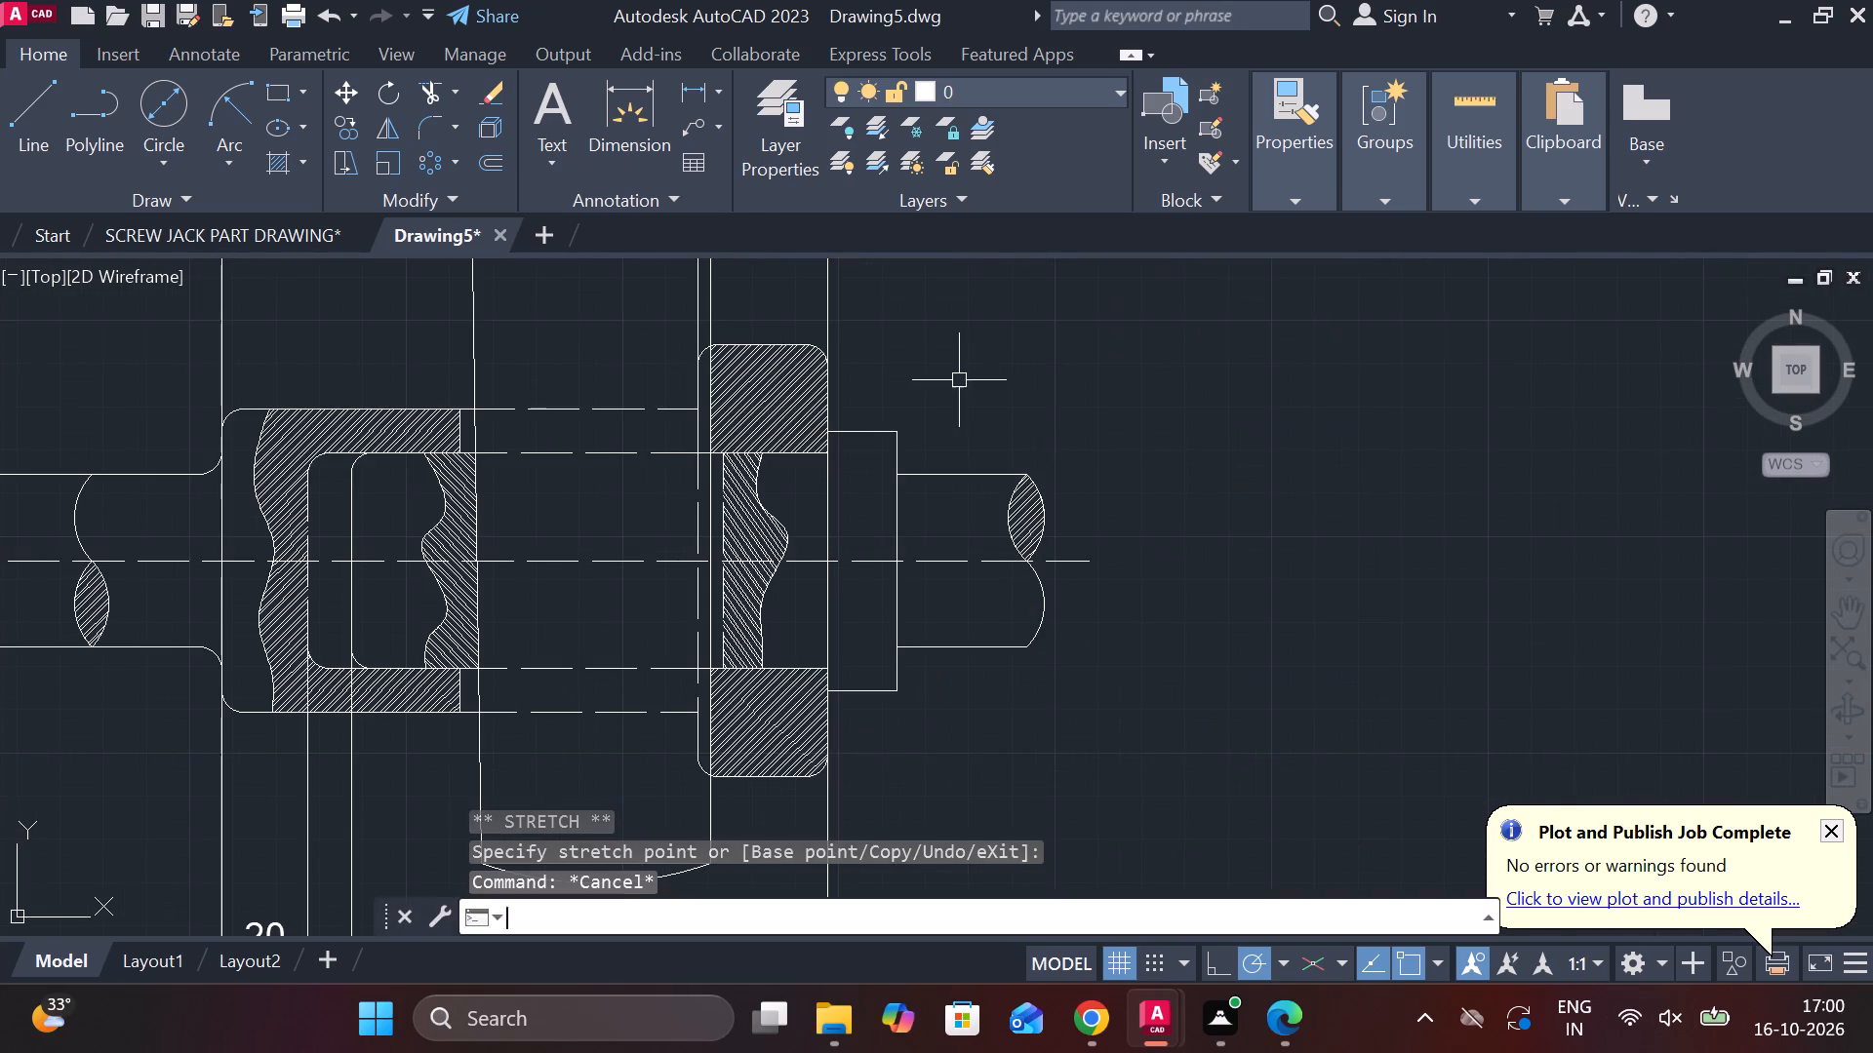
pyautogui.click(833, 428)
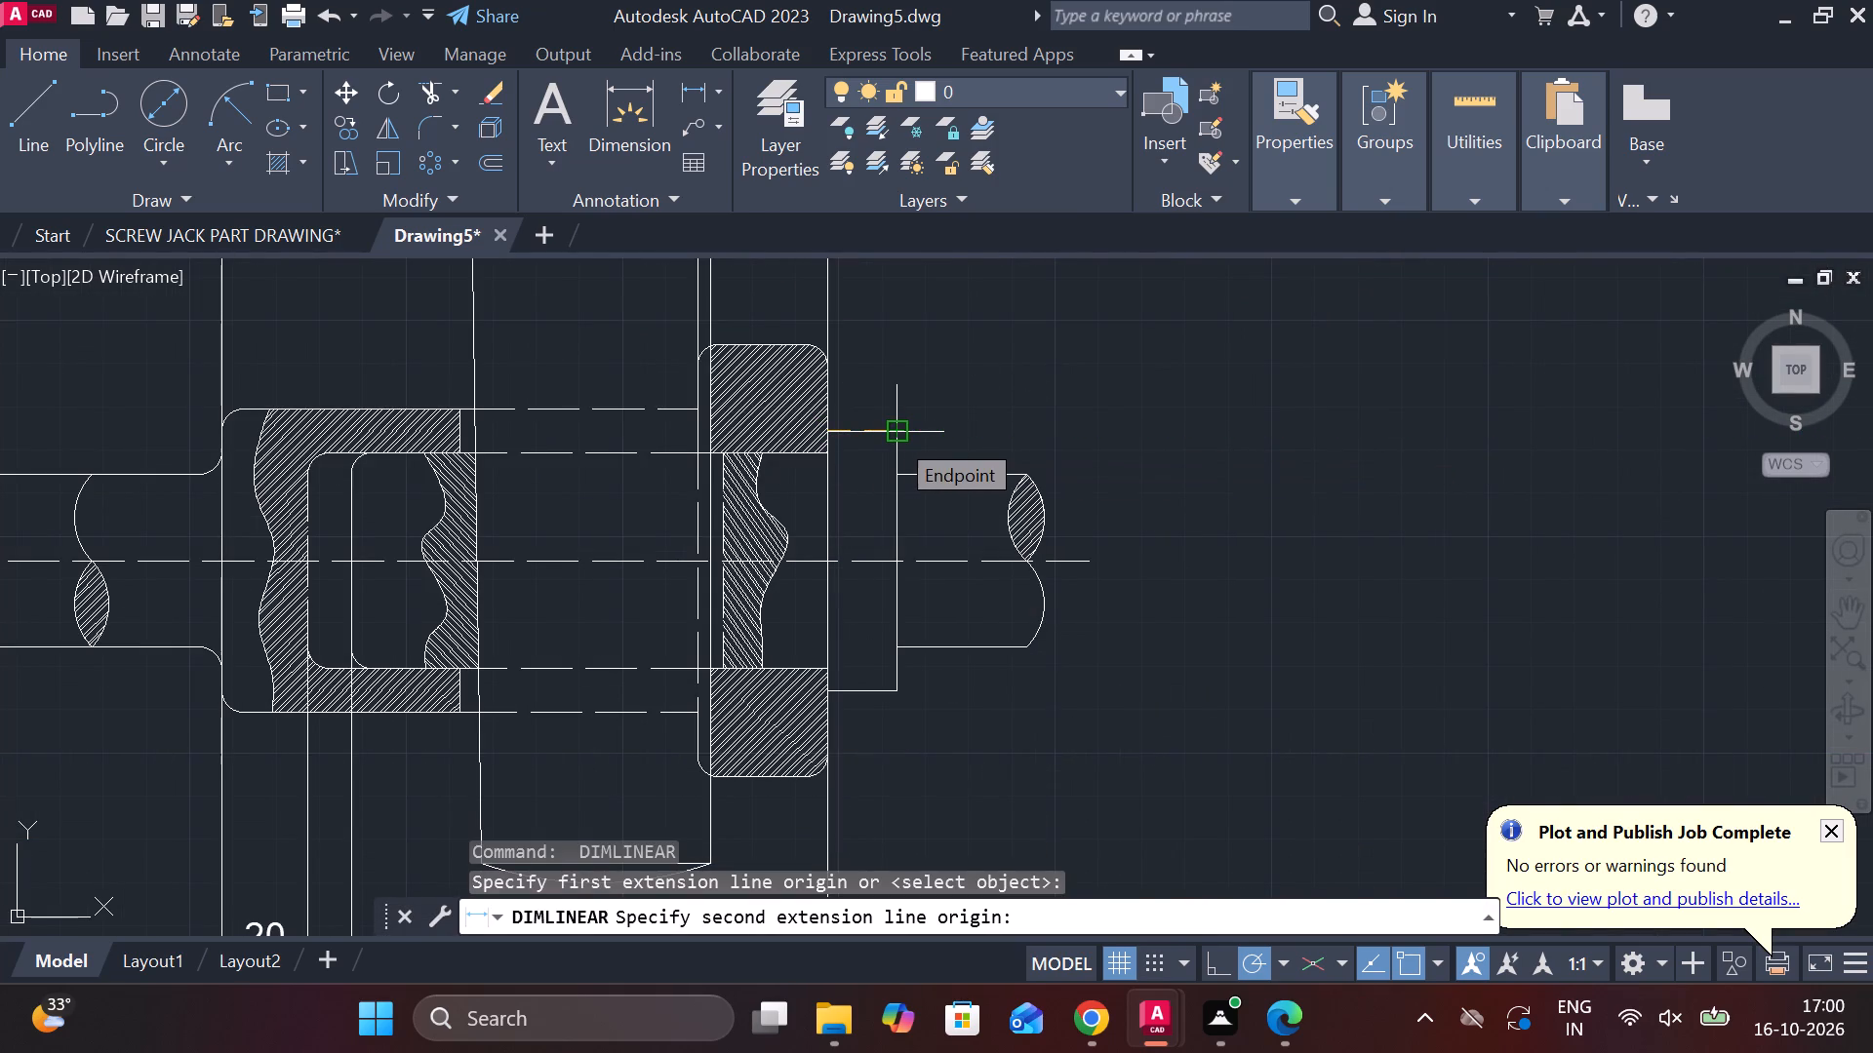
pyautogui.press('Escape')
# Fillet the upper and lower outer corners of the spigot collar with a radius of 5.
pyautogui.write('F R')
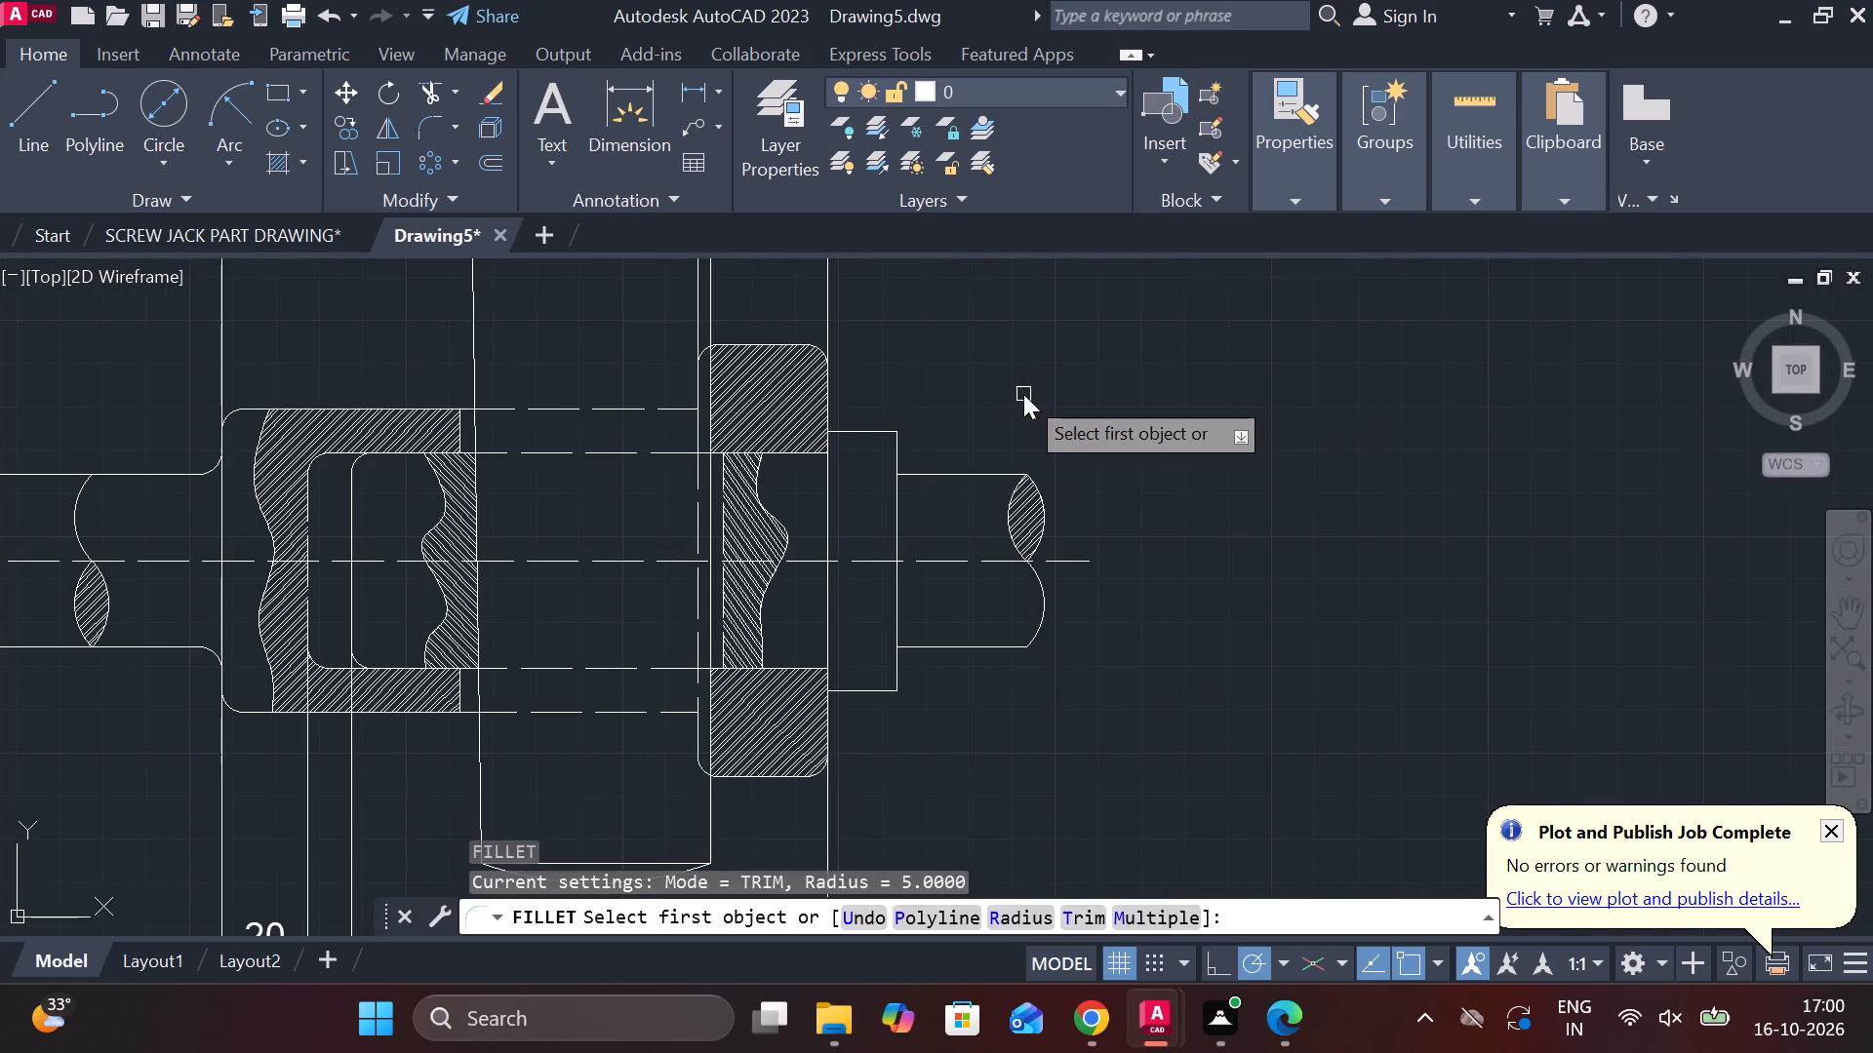
pyautogui.press('space')
pyautogui.press('Return')
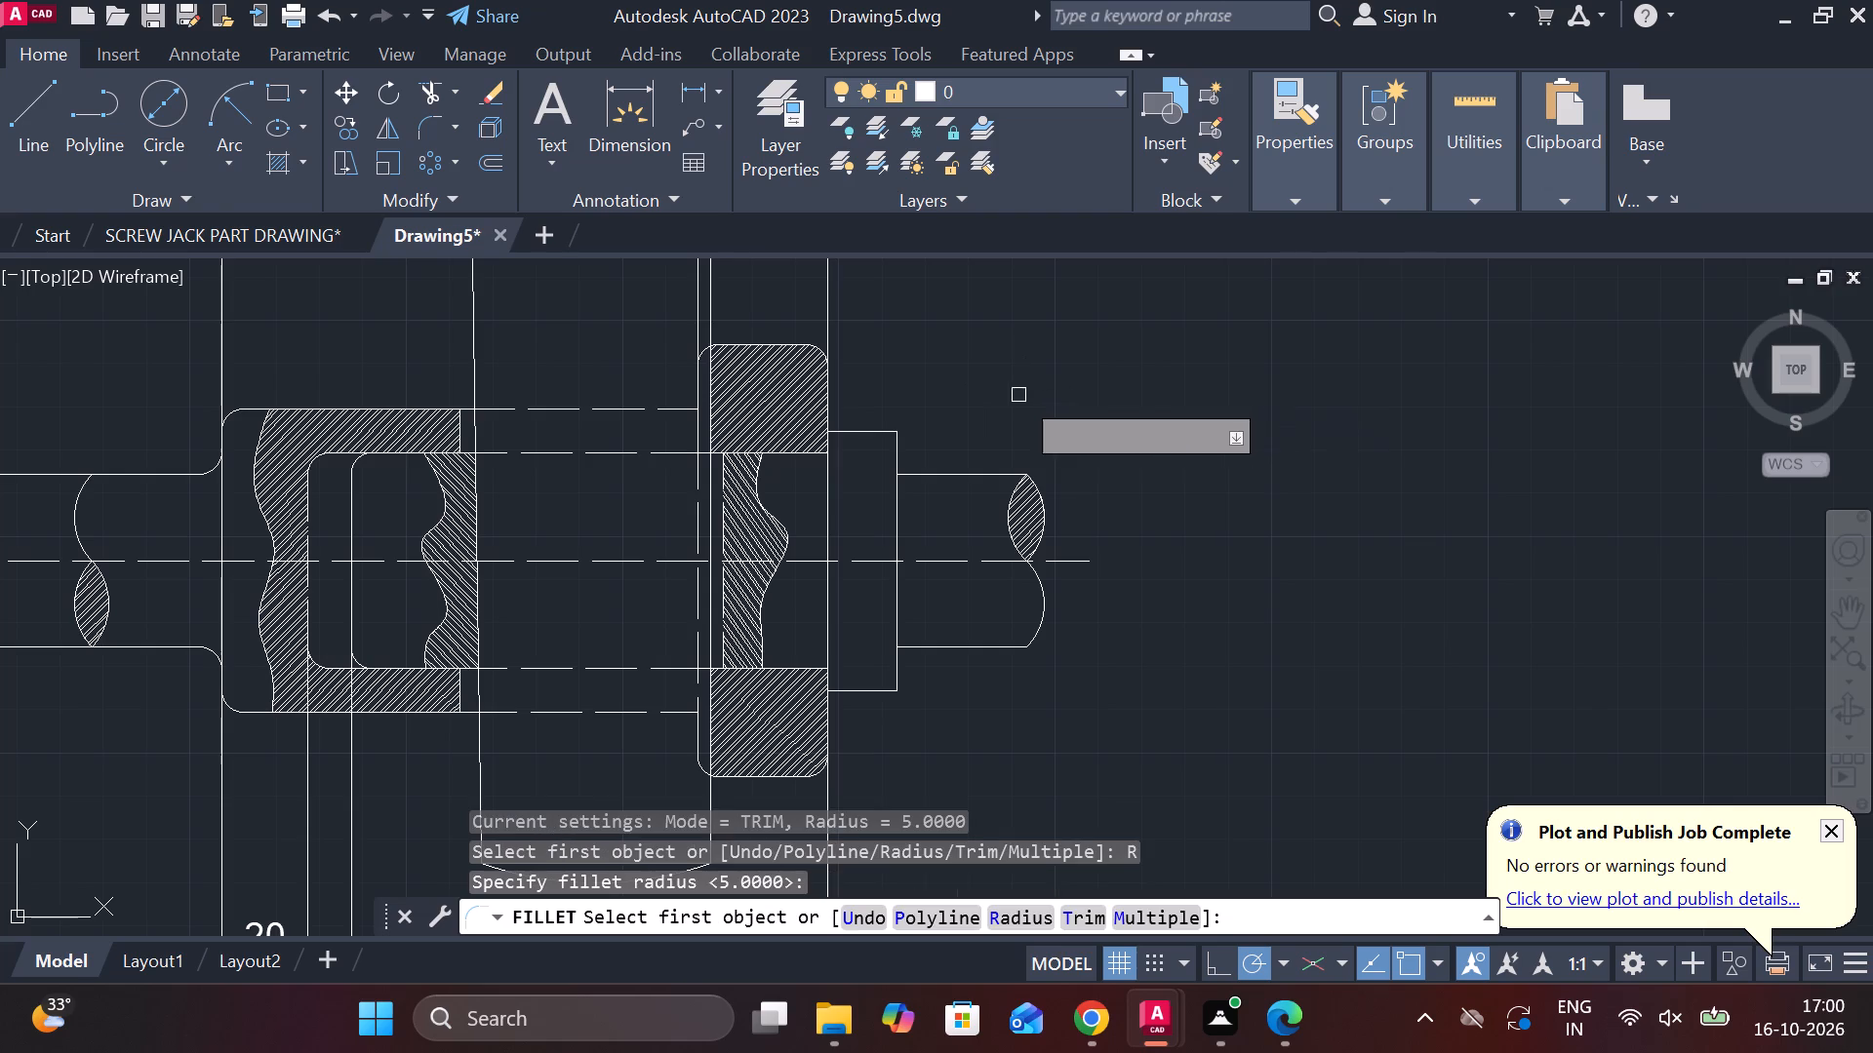
pyautogui.scroll(2, 986, 395)
pyautogui.click(727, 488)
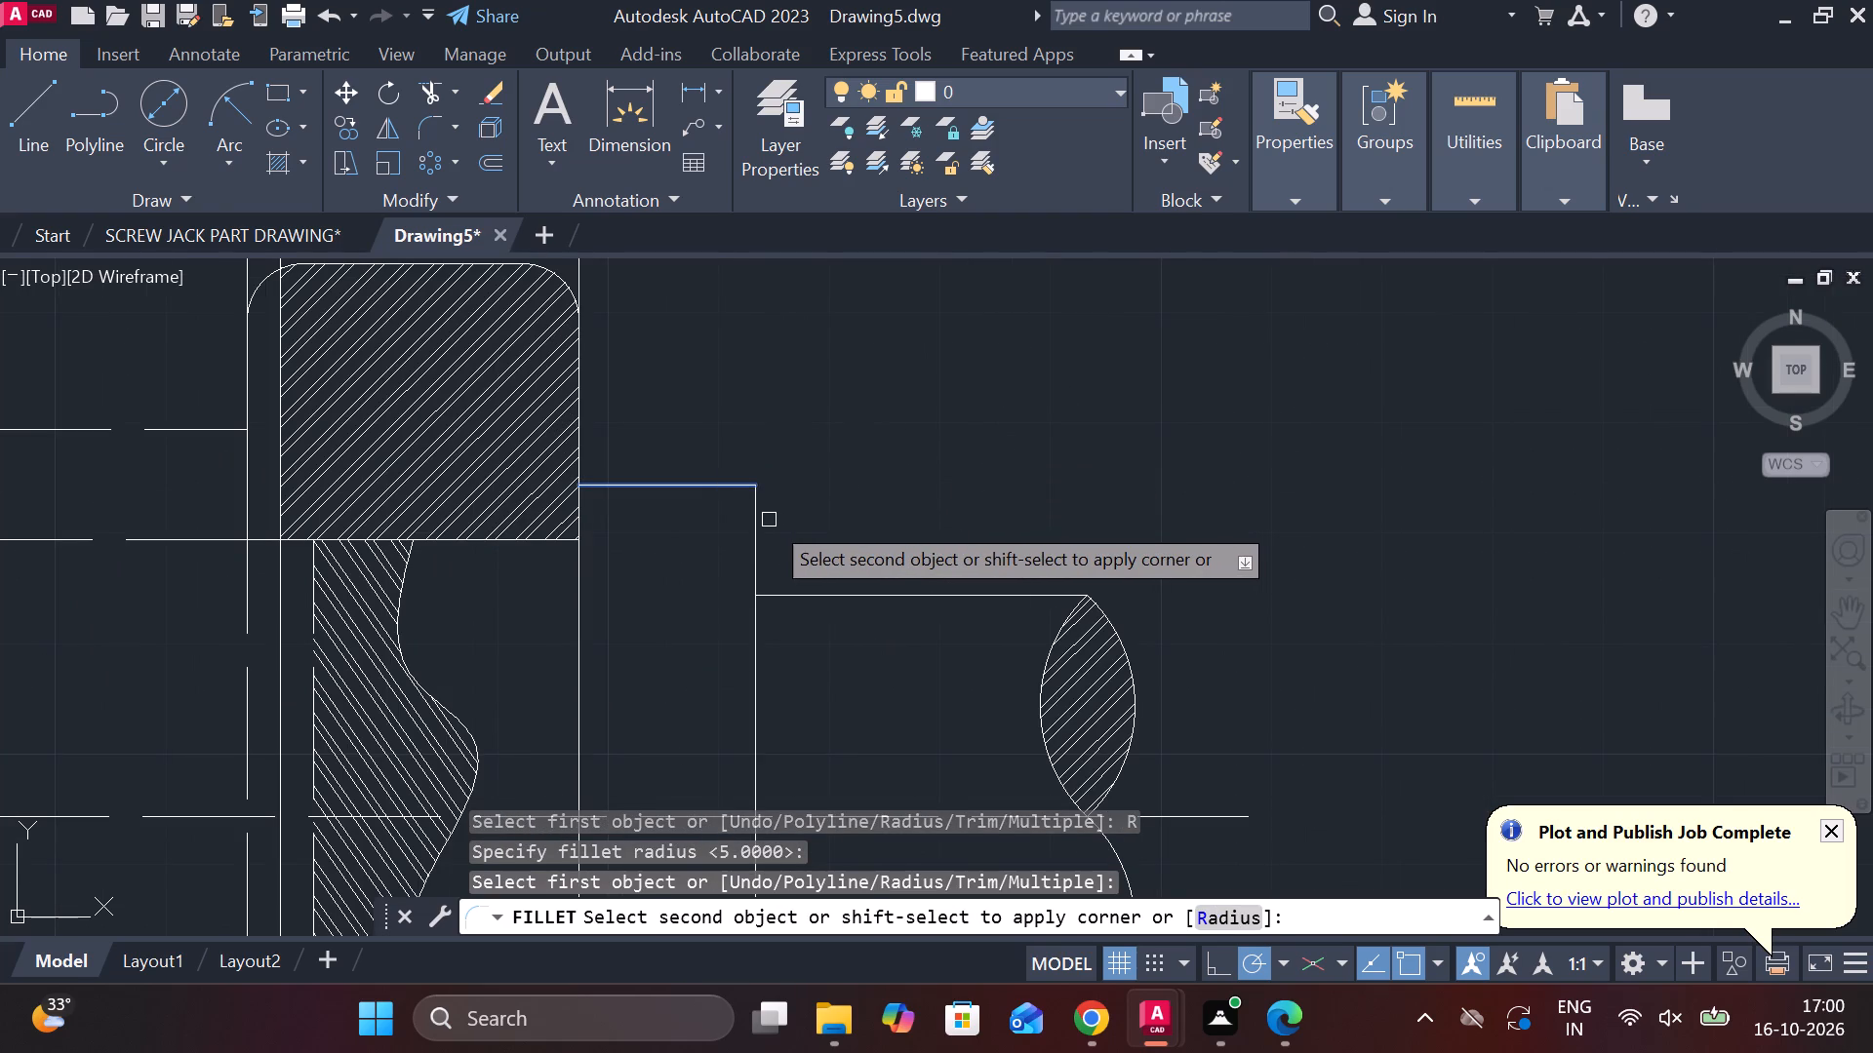
pyautogui.click(762, 520)
pyautogui.moveTo(831, 506); pyautogui.dragTo(966, 356, button='middle')
pyautogui.scroll(-1, 971, 450)
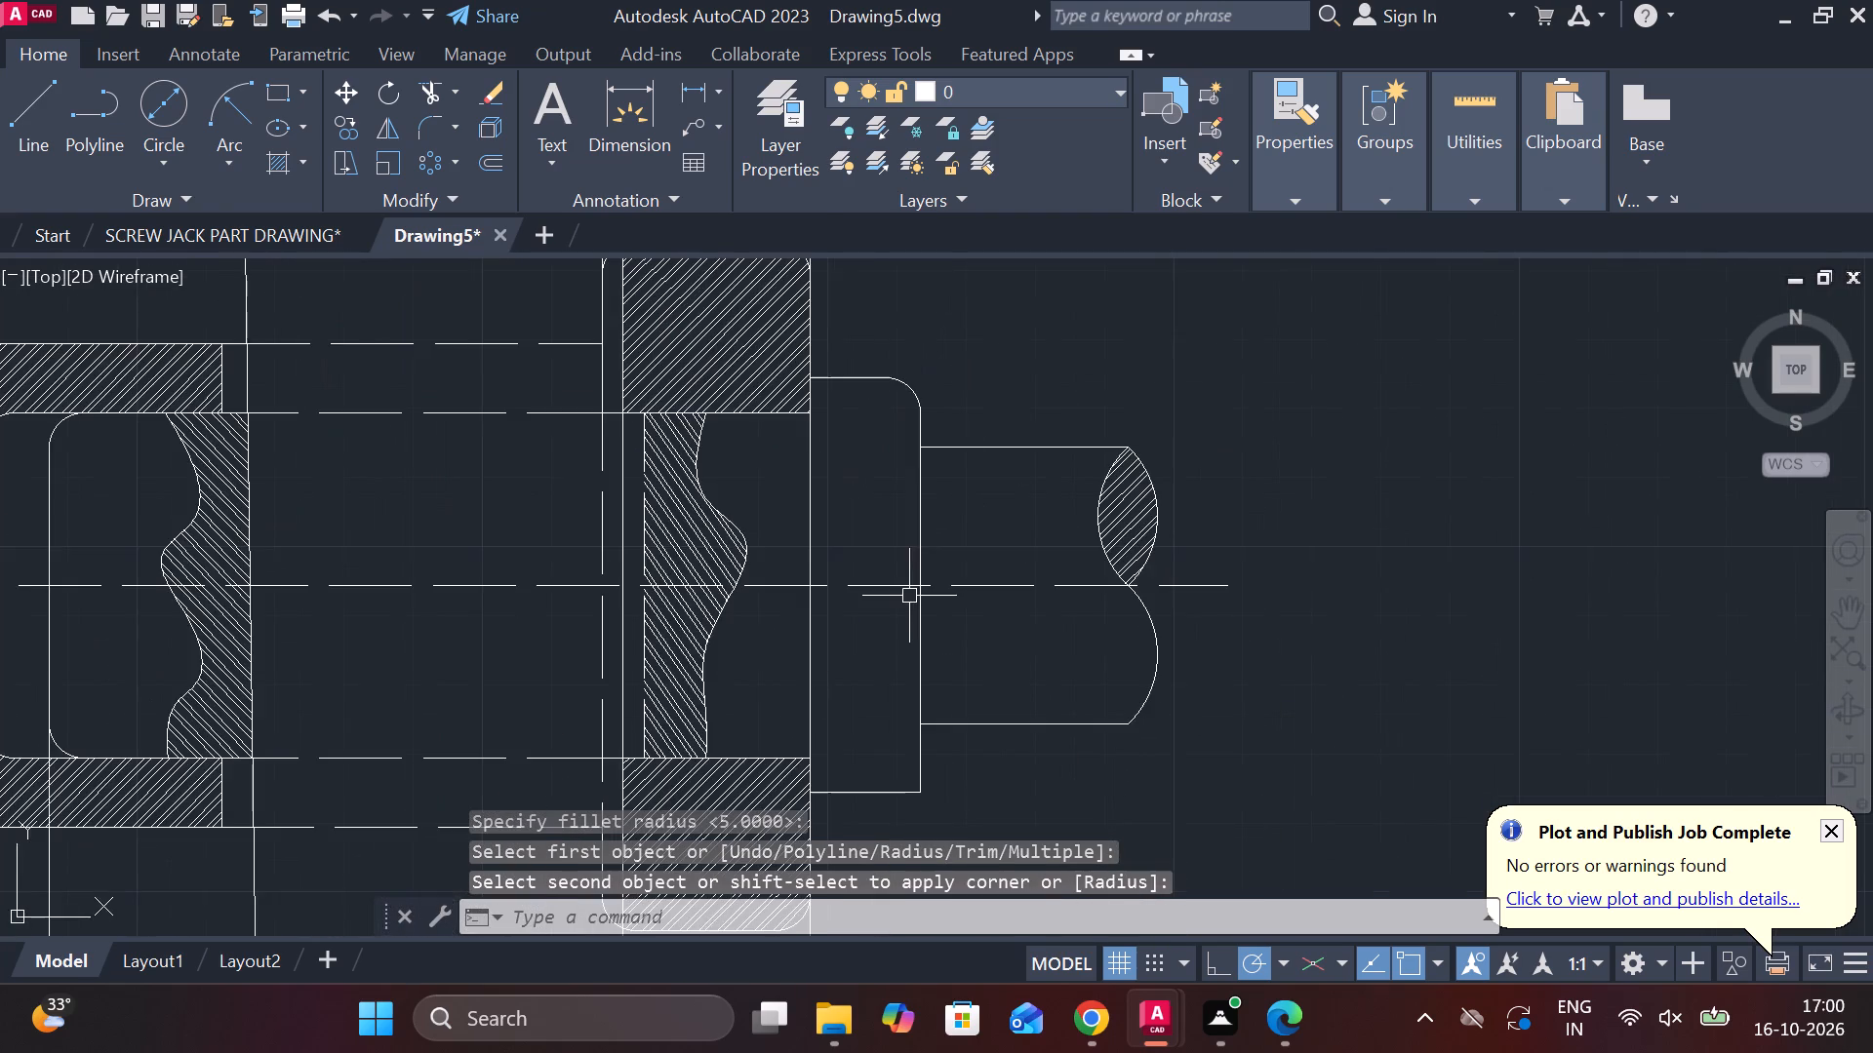
pyautogui.moveTo(908, 602); pyautogui.dragTo(945, 387, button='middle')
pyautogui.scroll(2, 959, 546)
pyautogui.press('space')
pyautogui.click(919, 619)
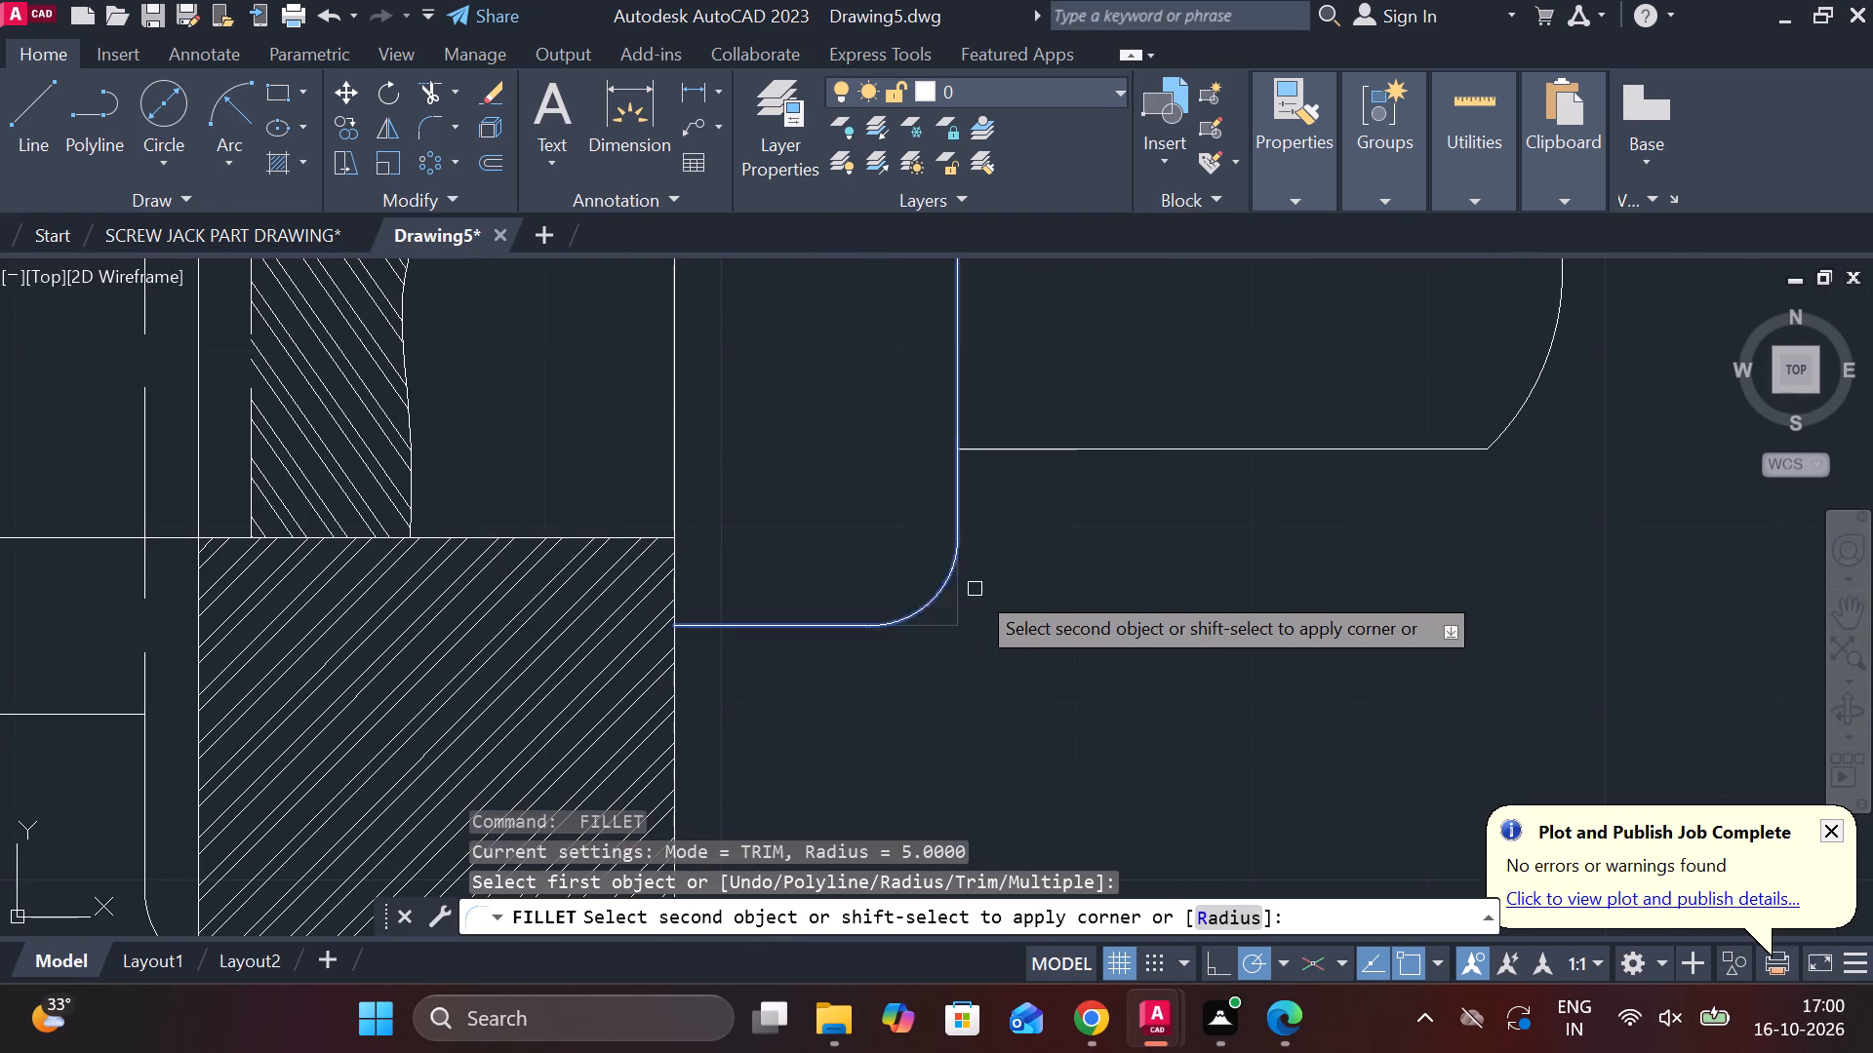
pyautogui.click(954, 581)
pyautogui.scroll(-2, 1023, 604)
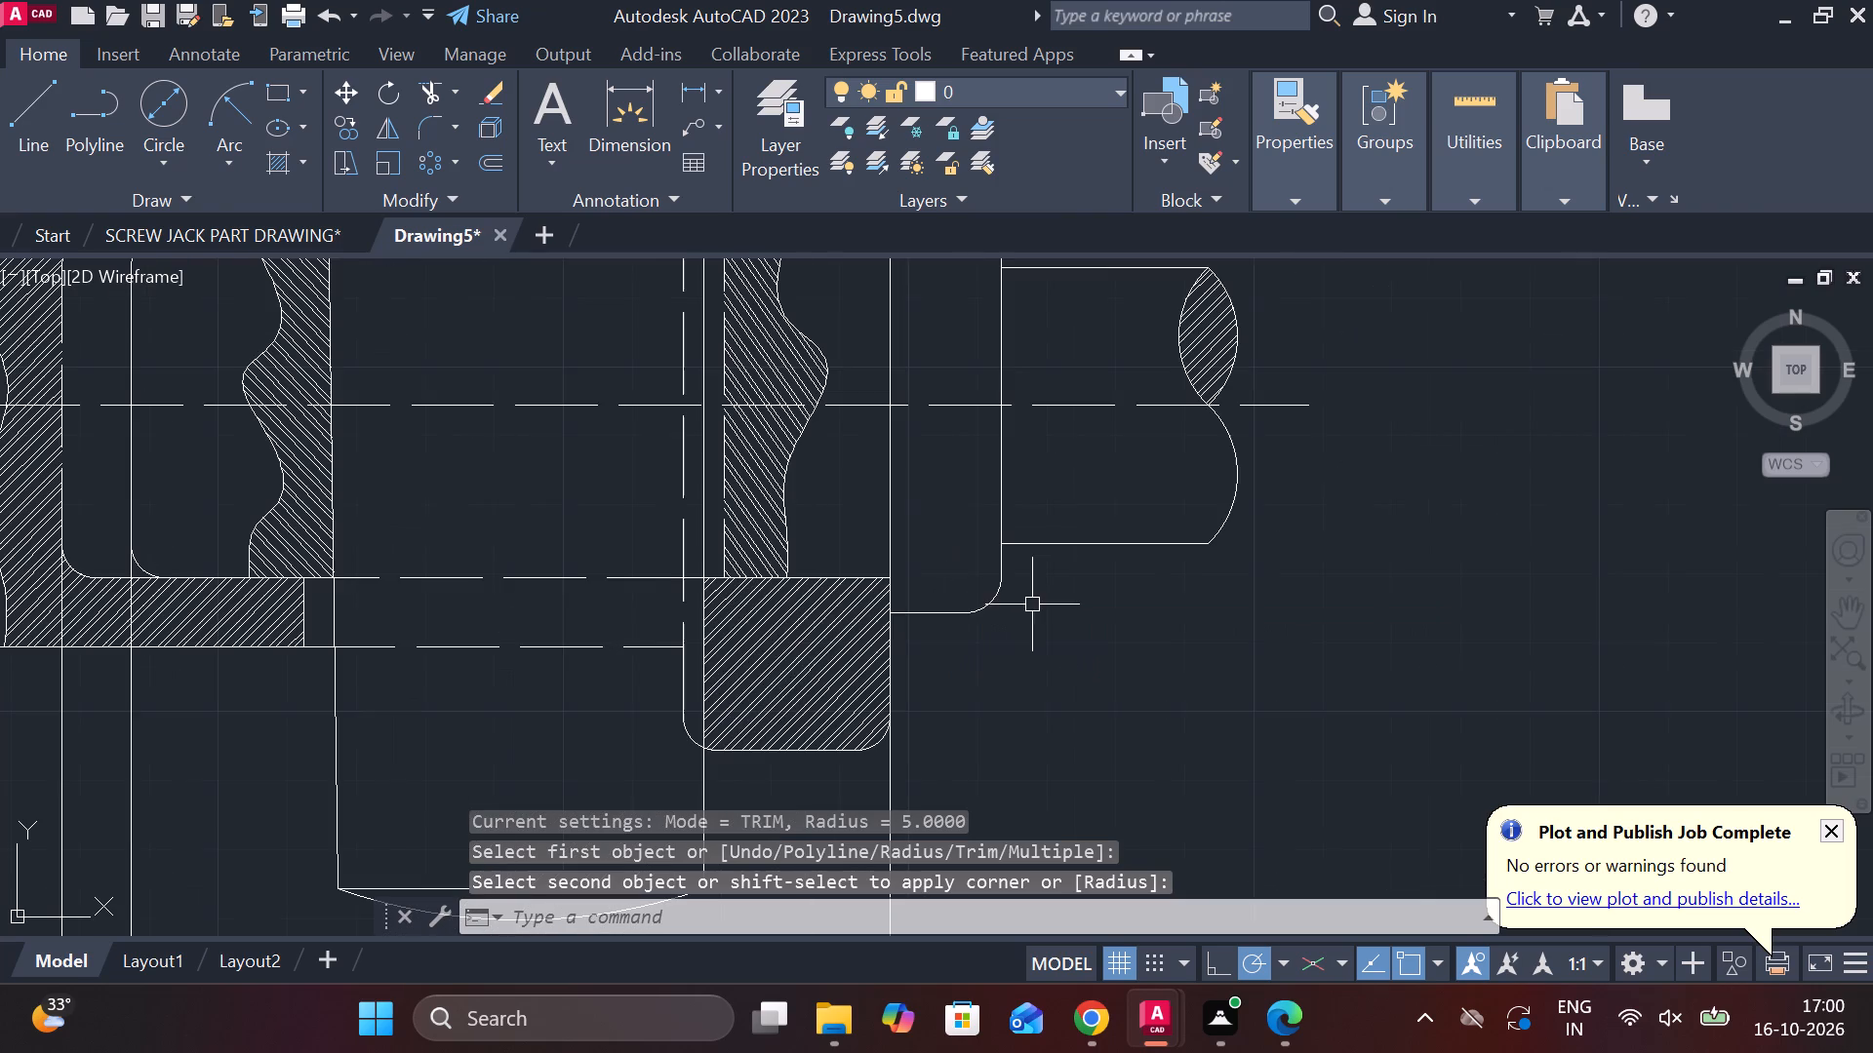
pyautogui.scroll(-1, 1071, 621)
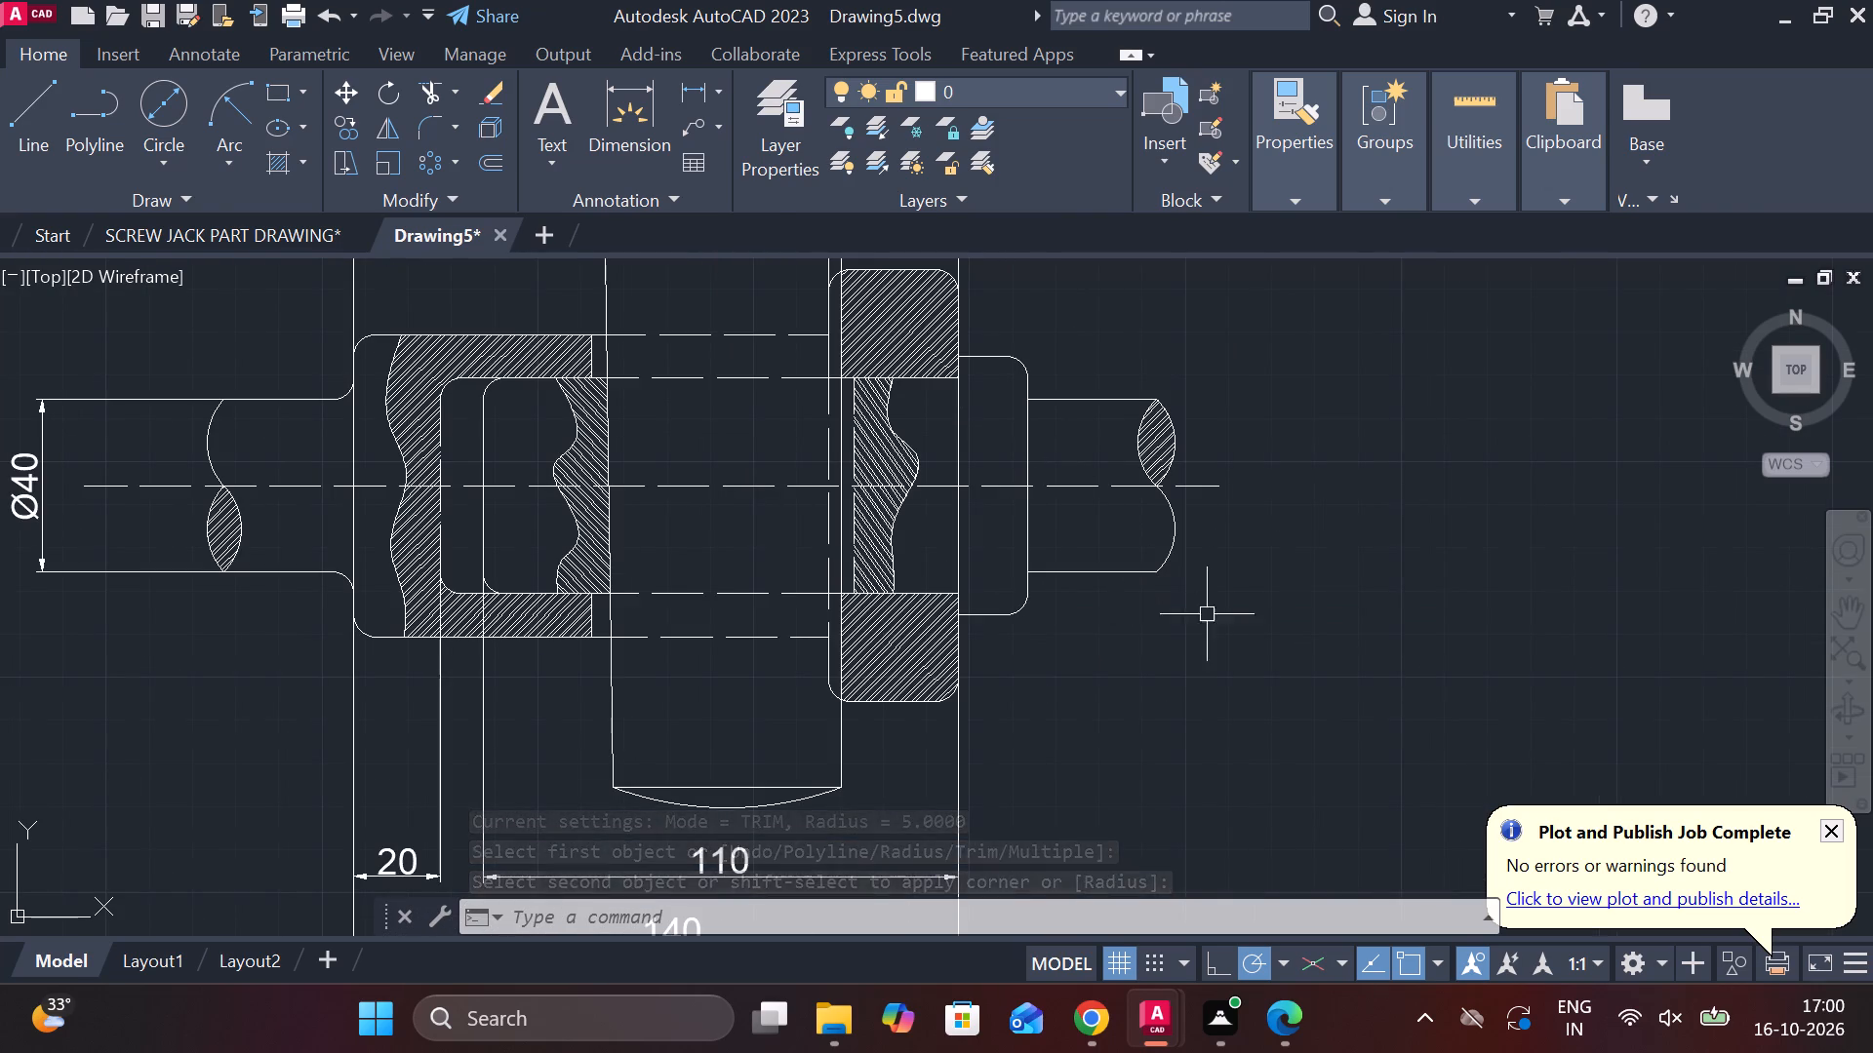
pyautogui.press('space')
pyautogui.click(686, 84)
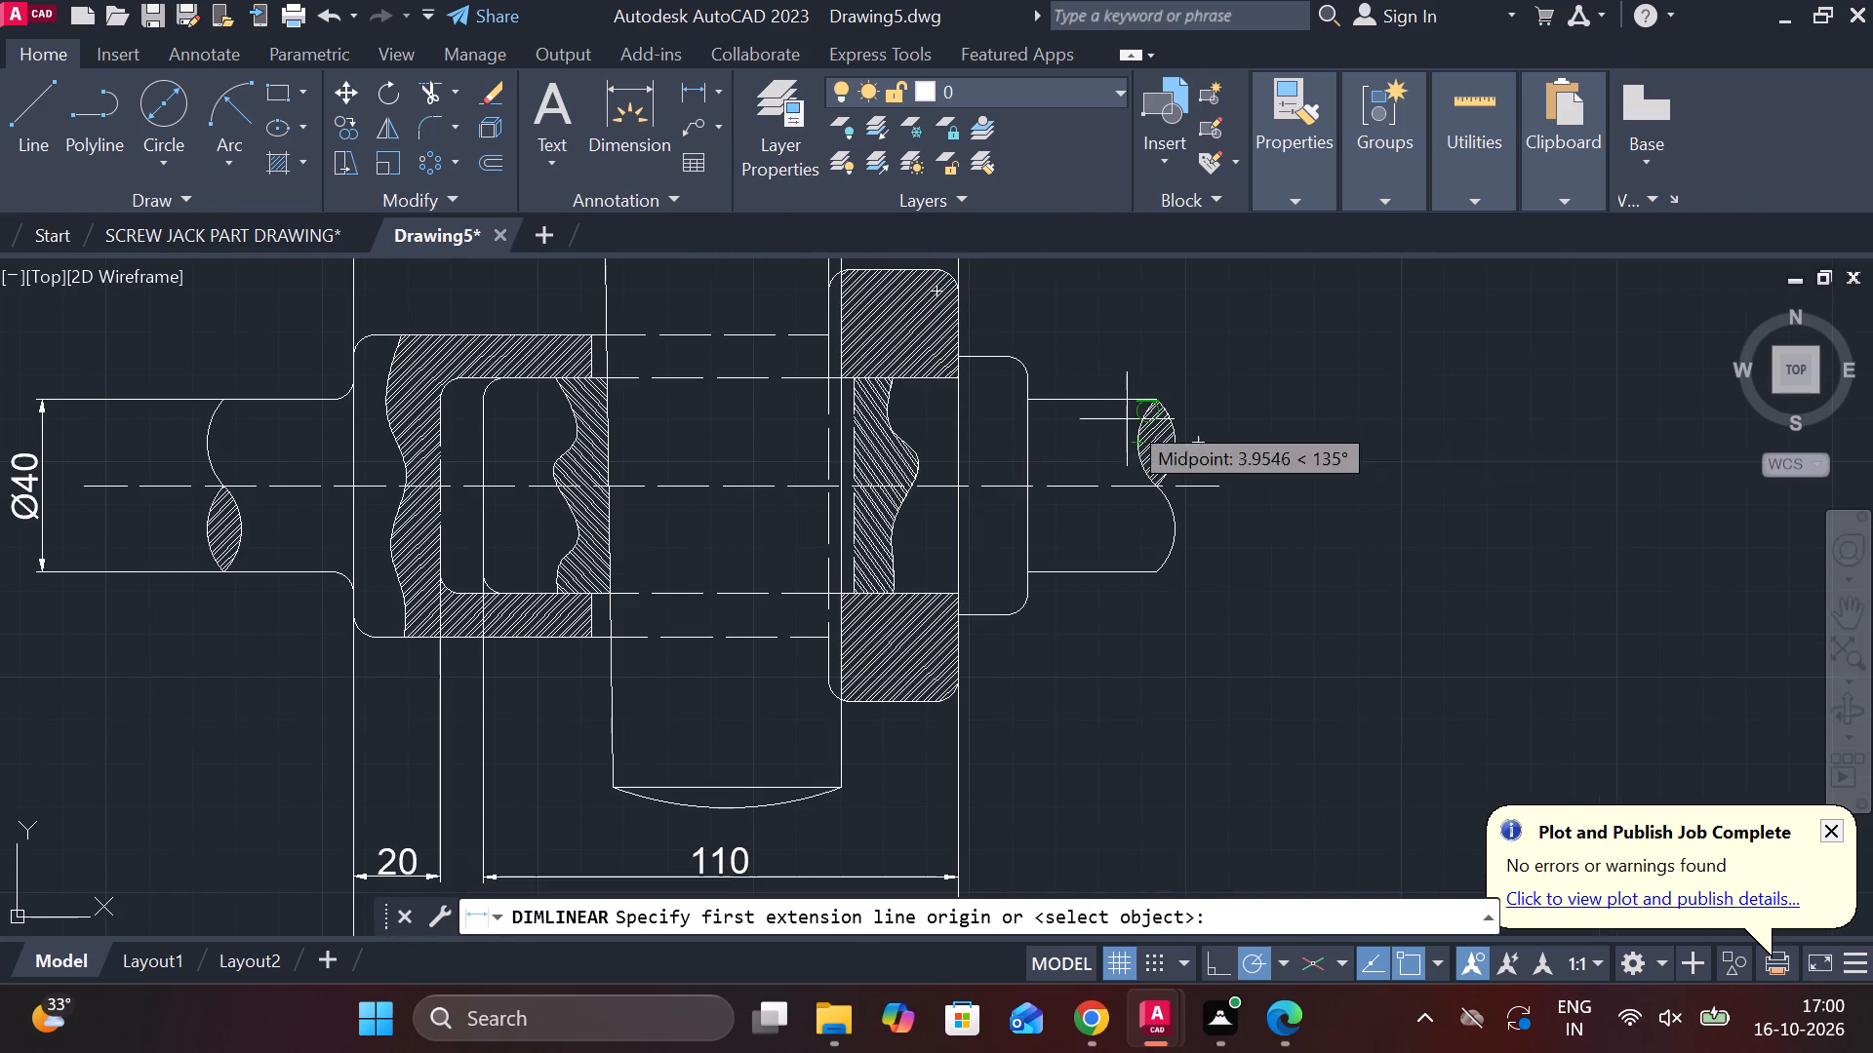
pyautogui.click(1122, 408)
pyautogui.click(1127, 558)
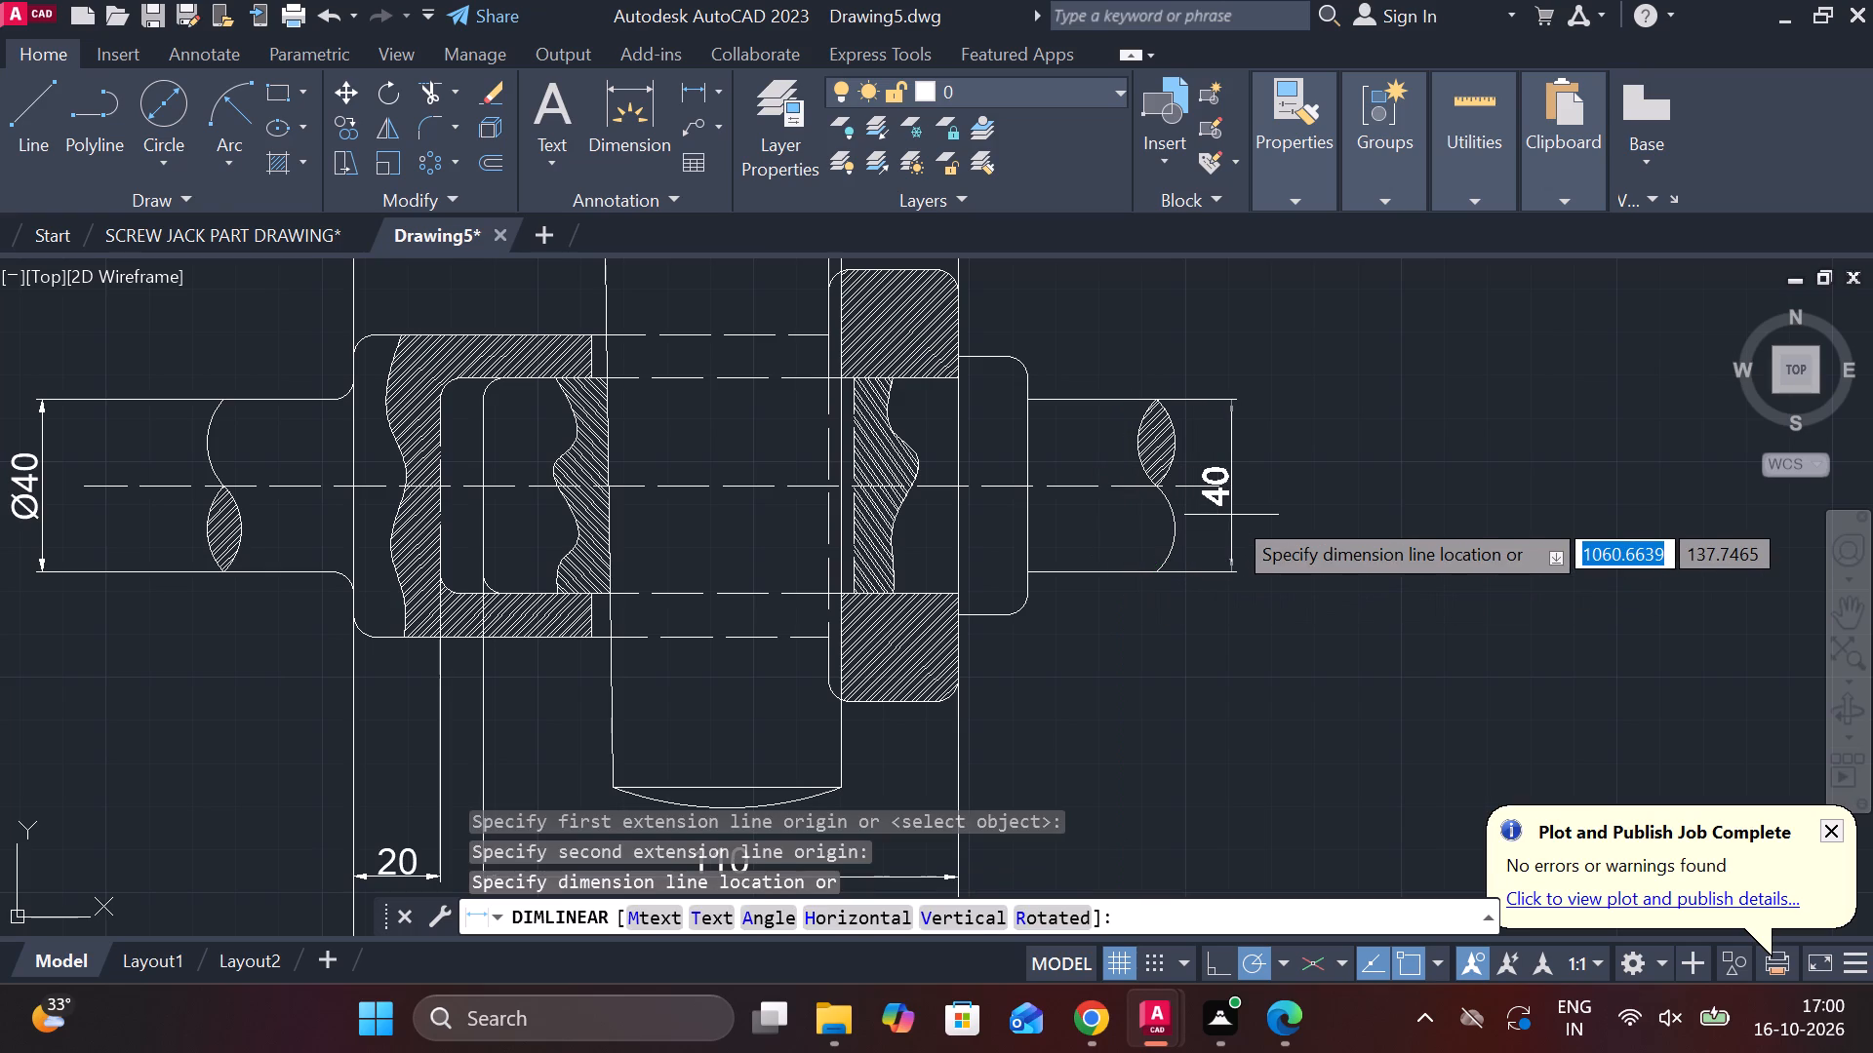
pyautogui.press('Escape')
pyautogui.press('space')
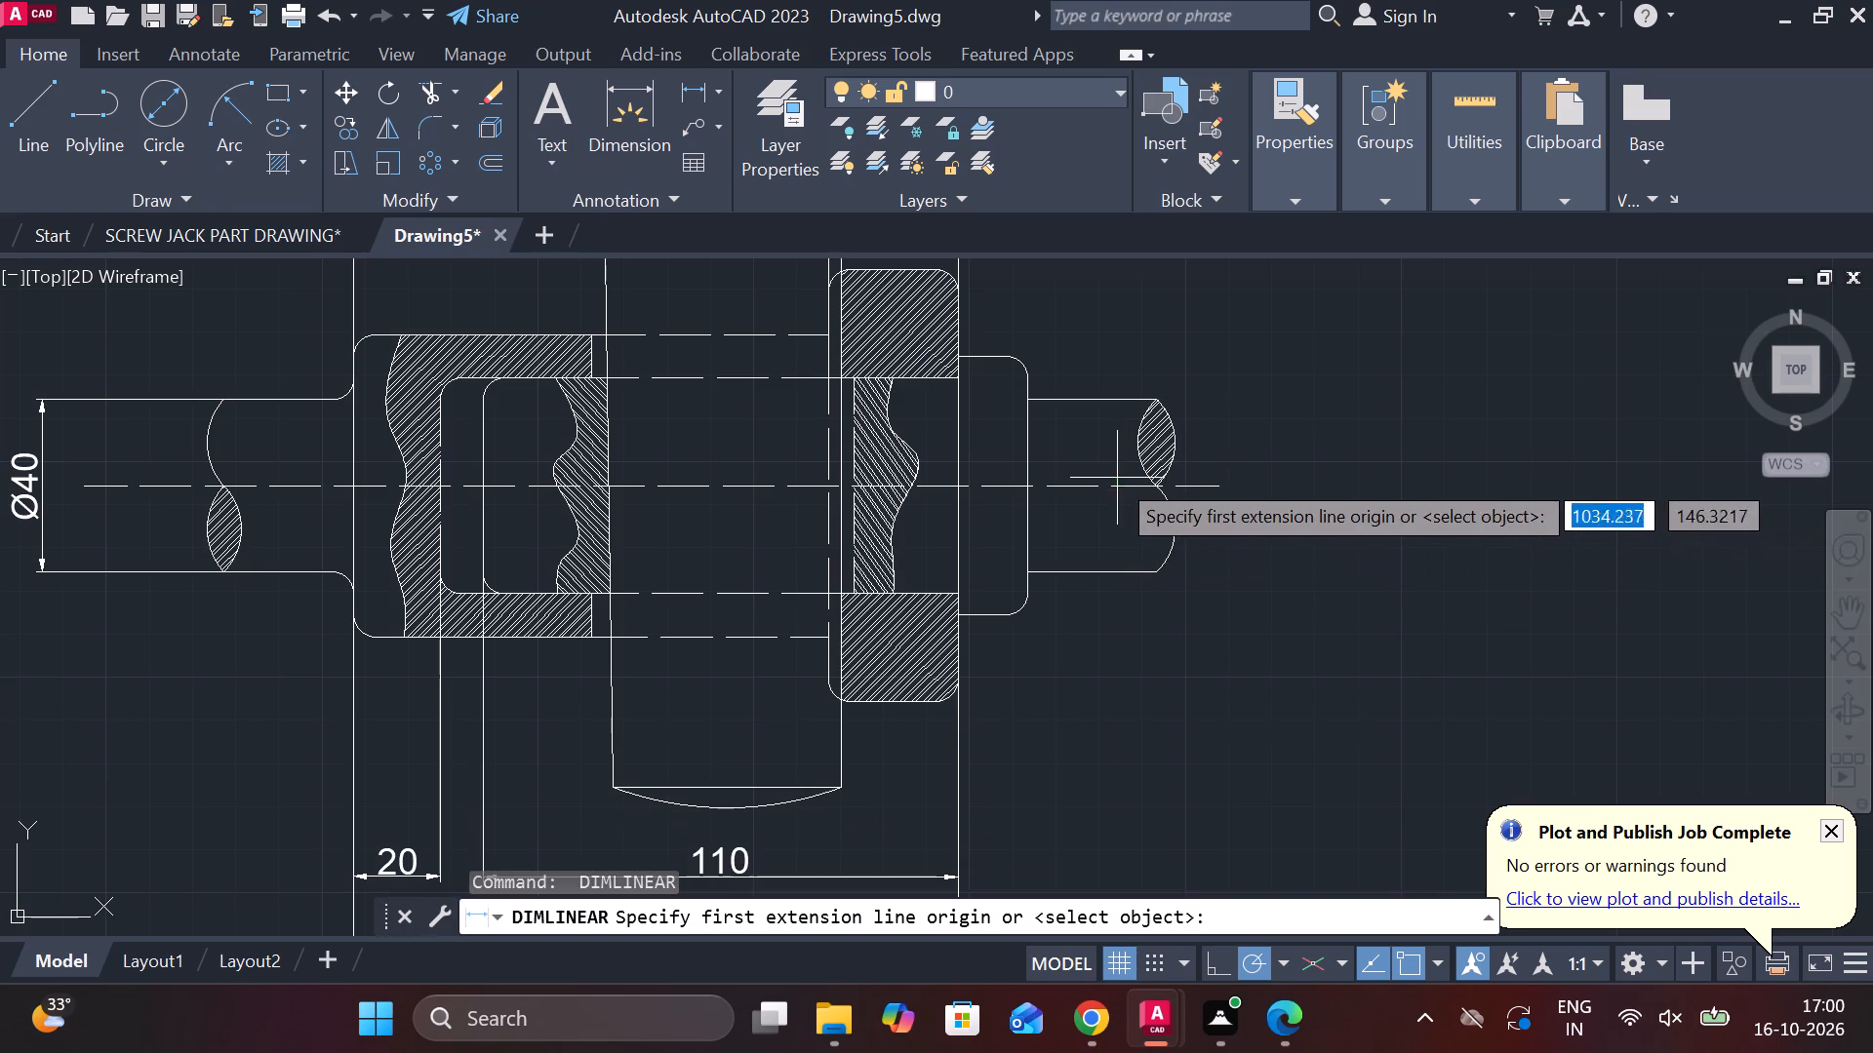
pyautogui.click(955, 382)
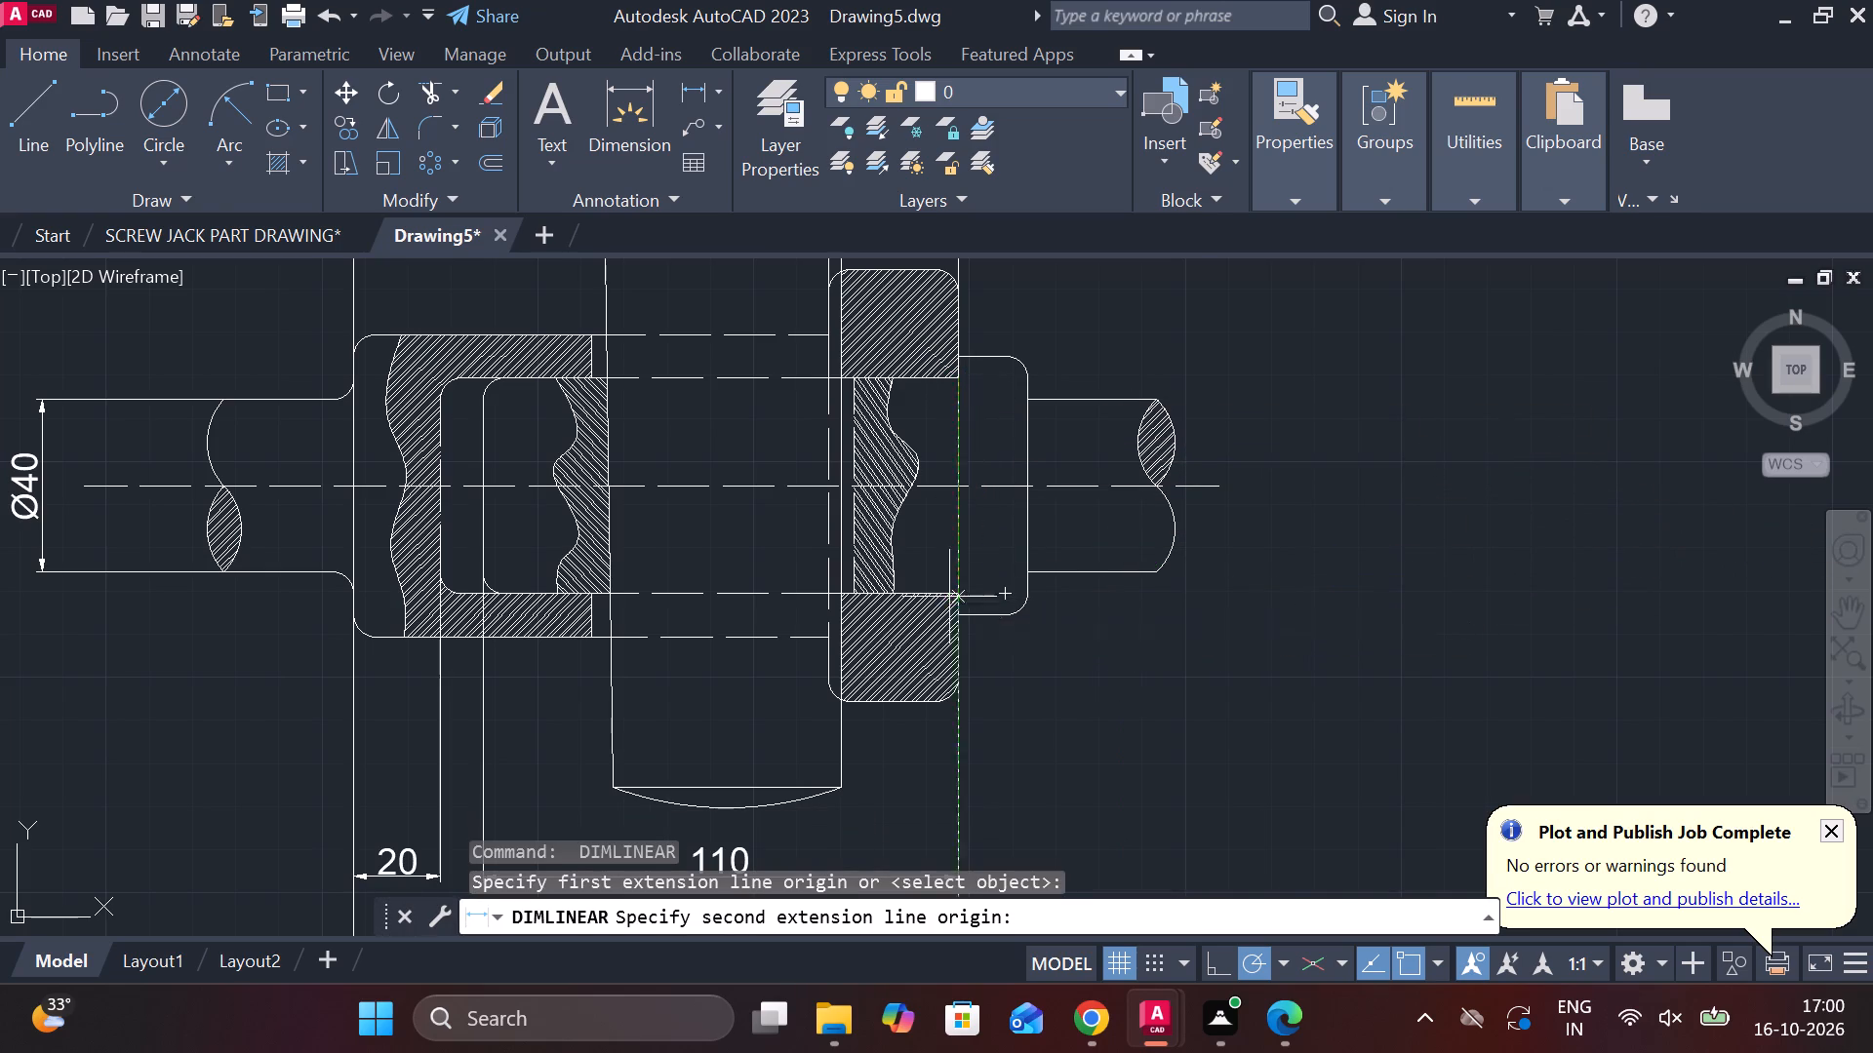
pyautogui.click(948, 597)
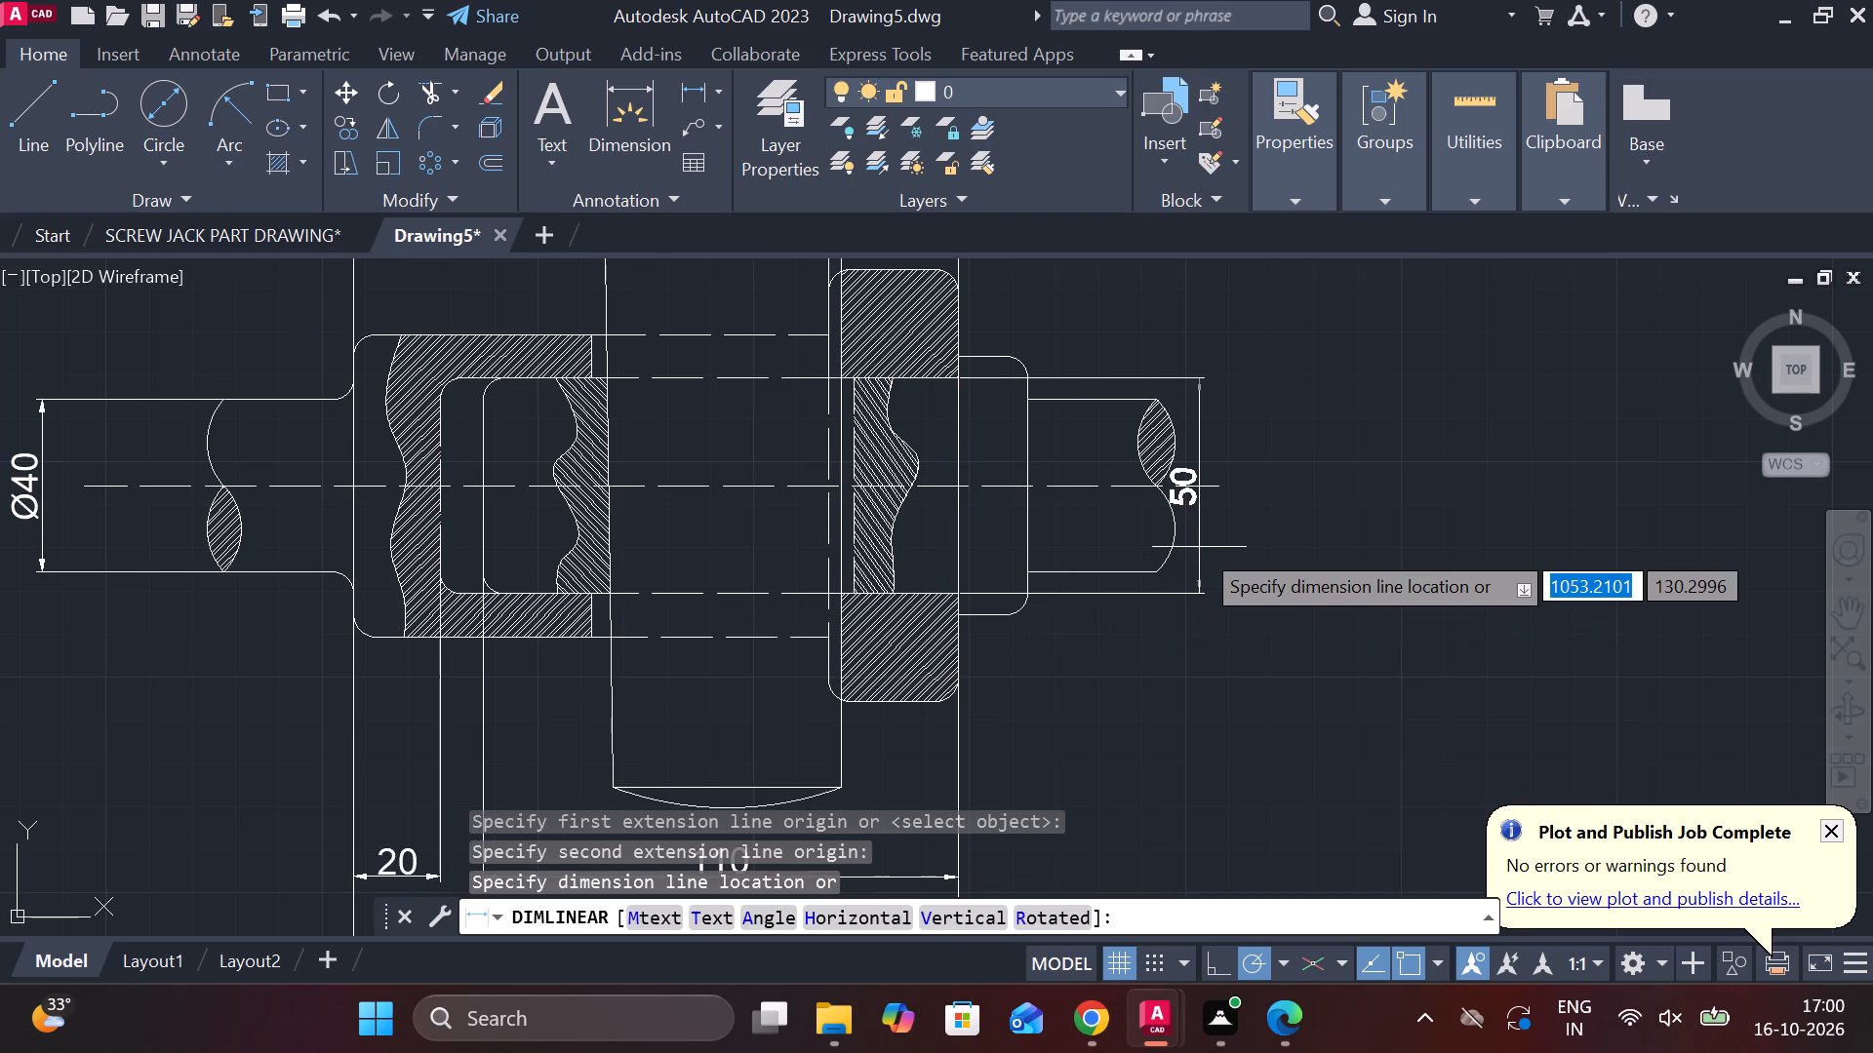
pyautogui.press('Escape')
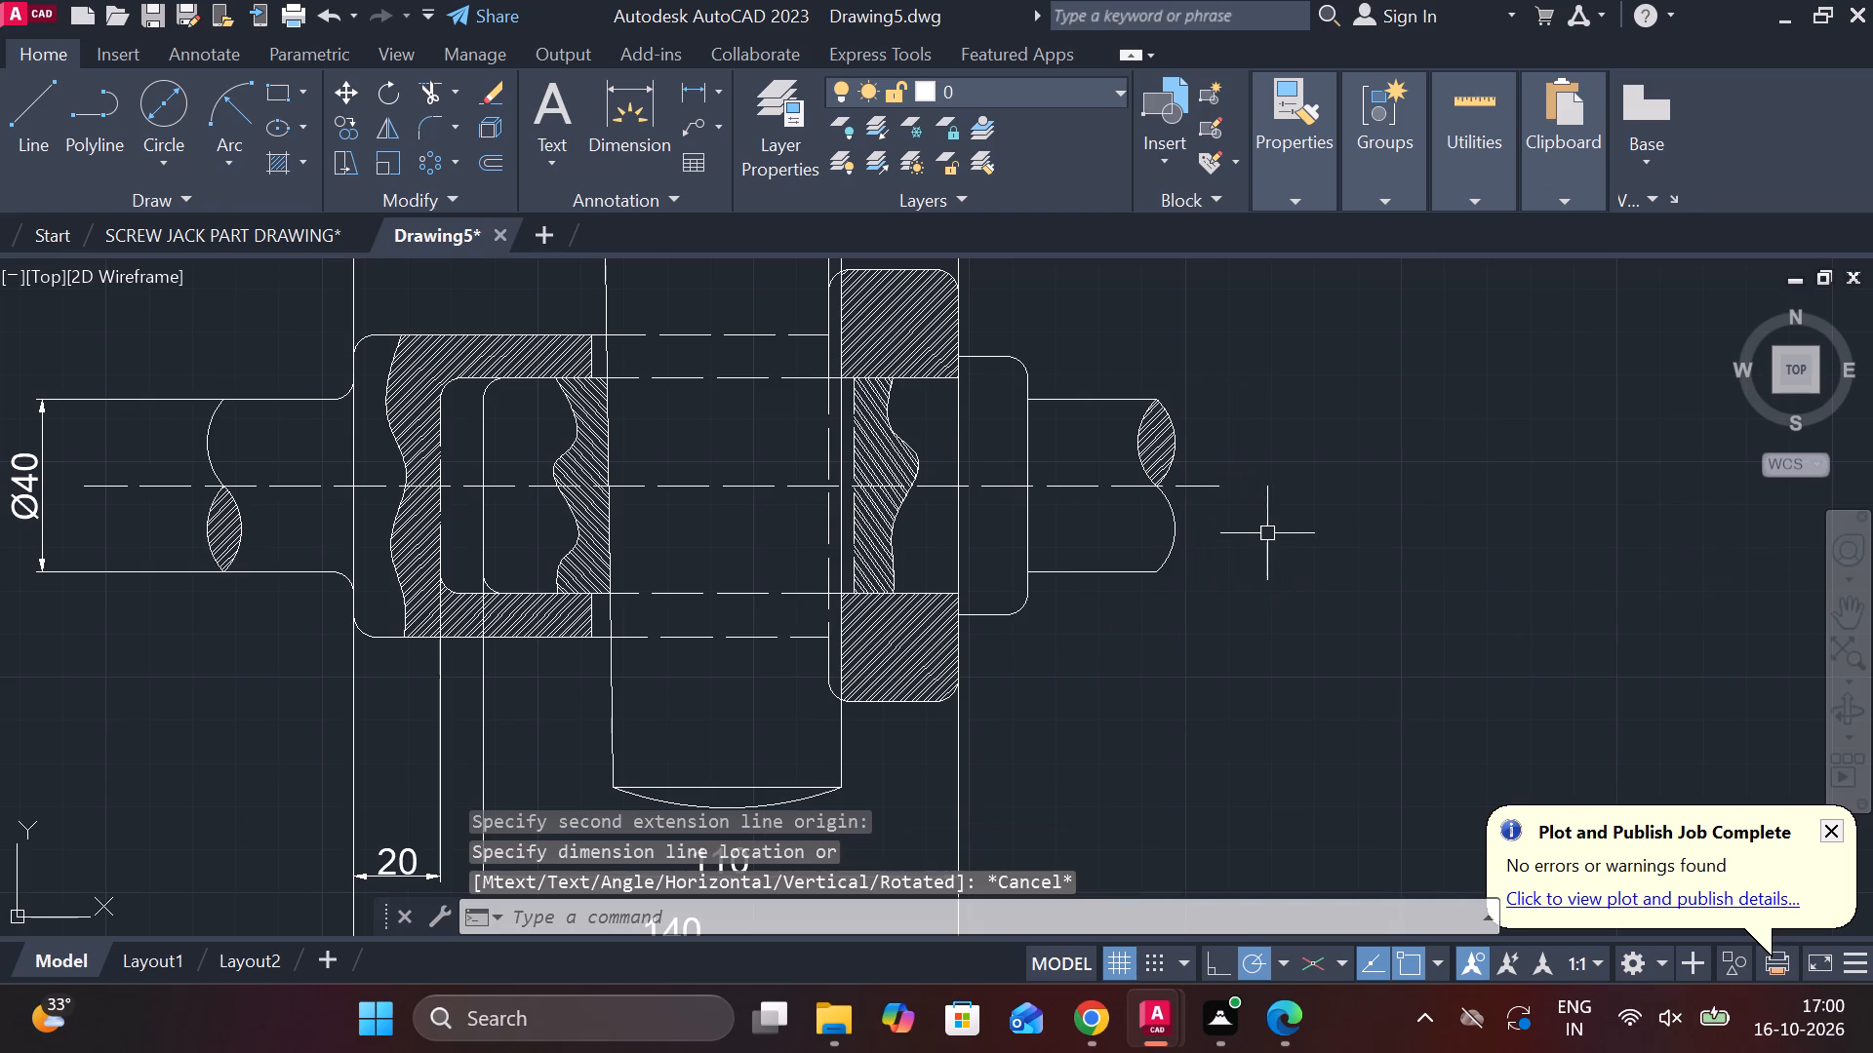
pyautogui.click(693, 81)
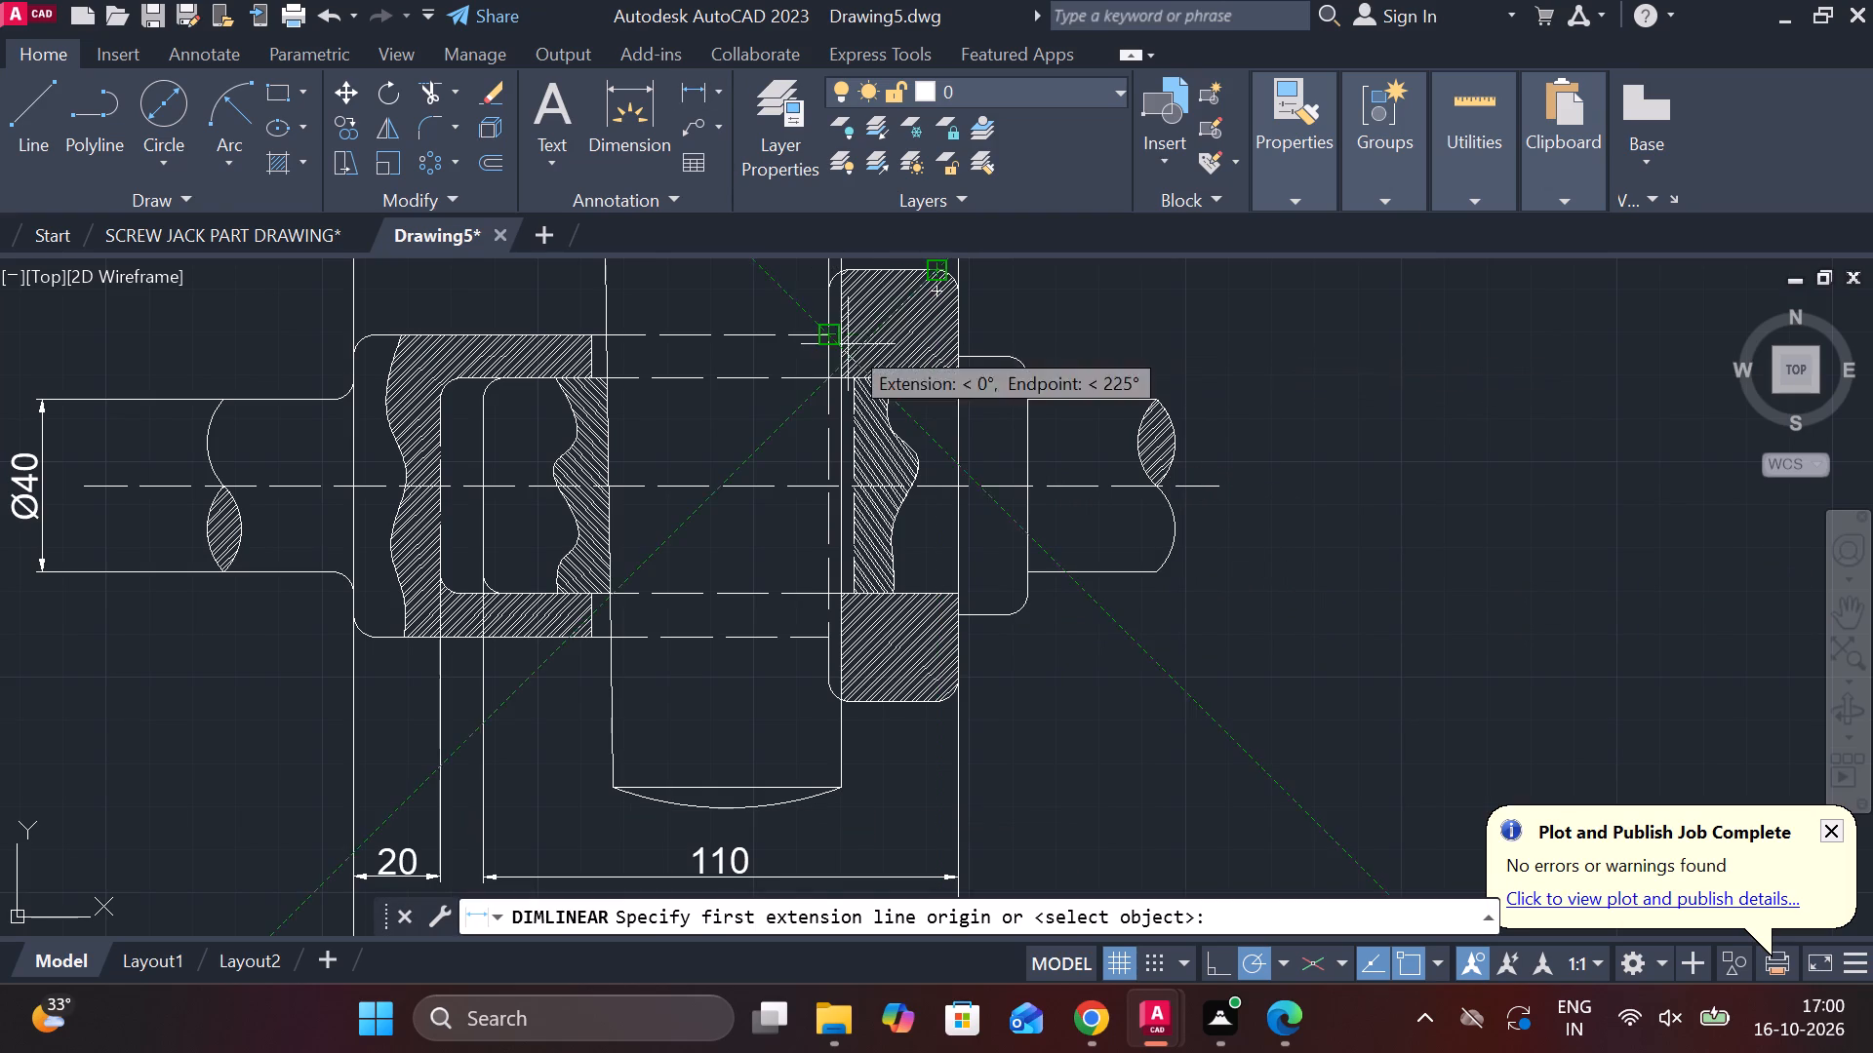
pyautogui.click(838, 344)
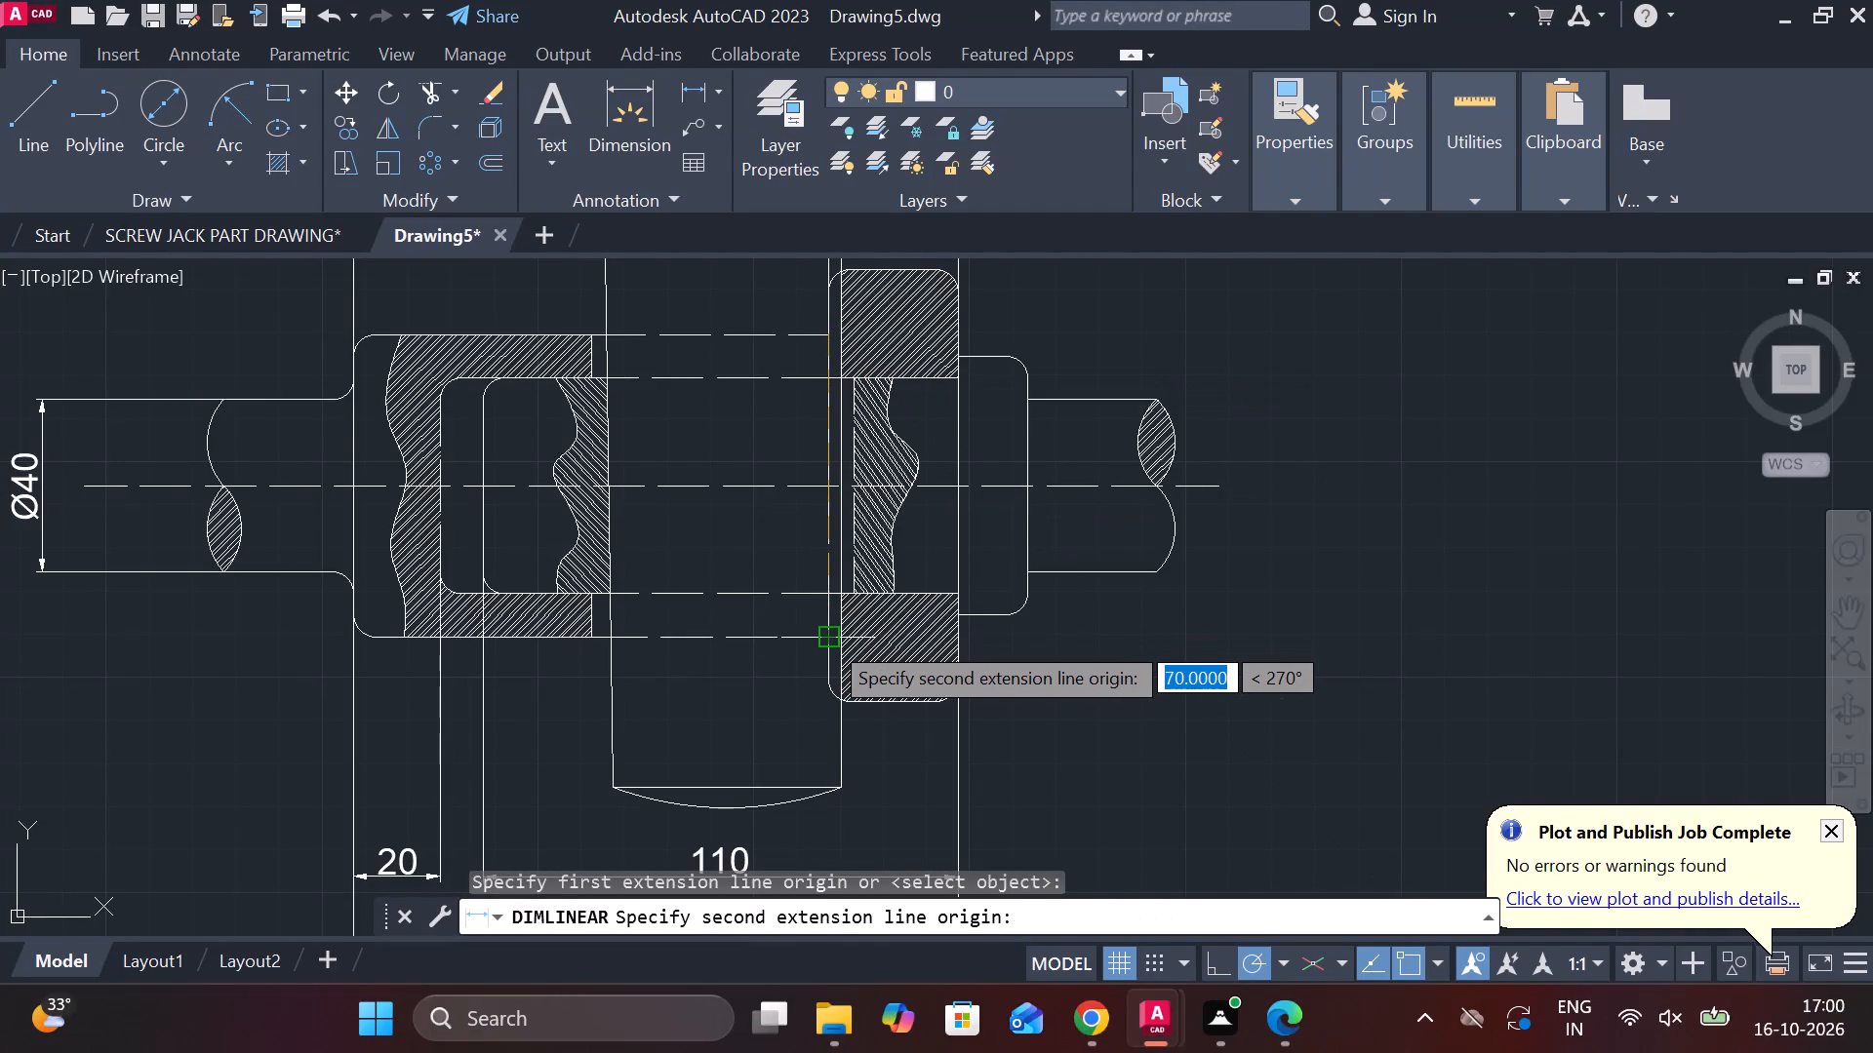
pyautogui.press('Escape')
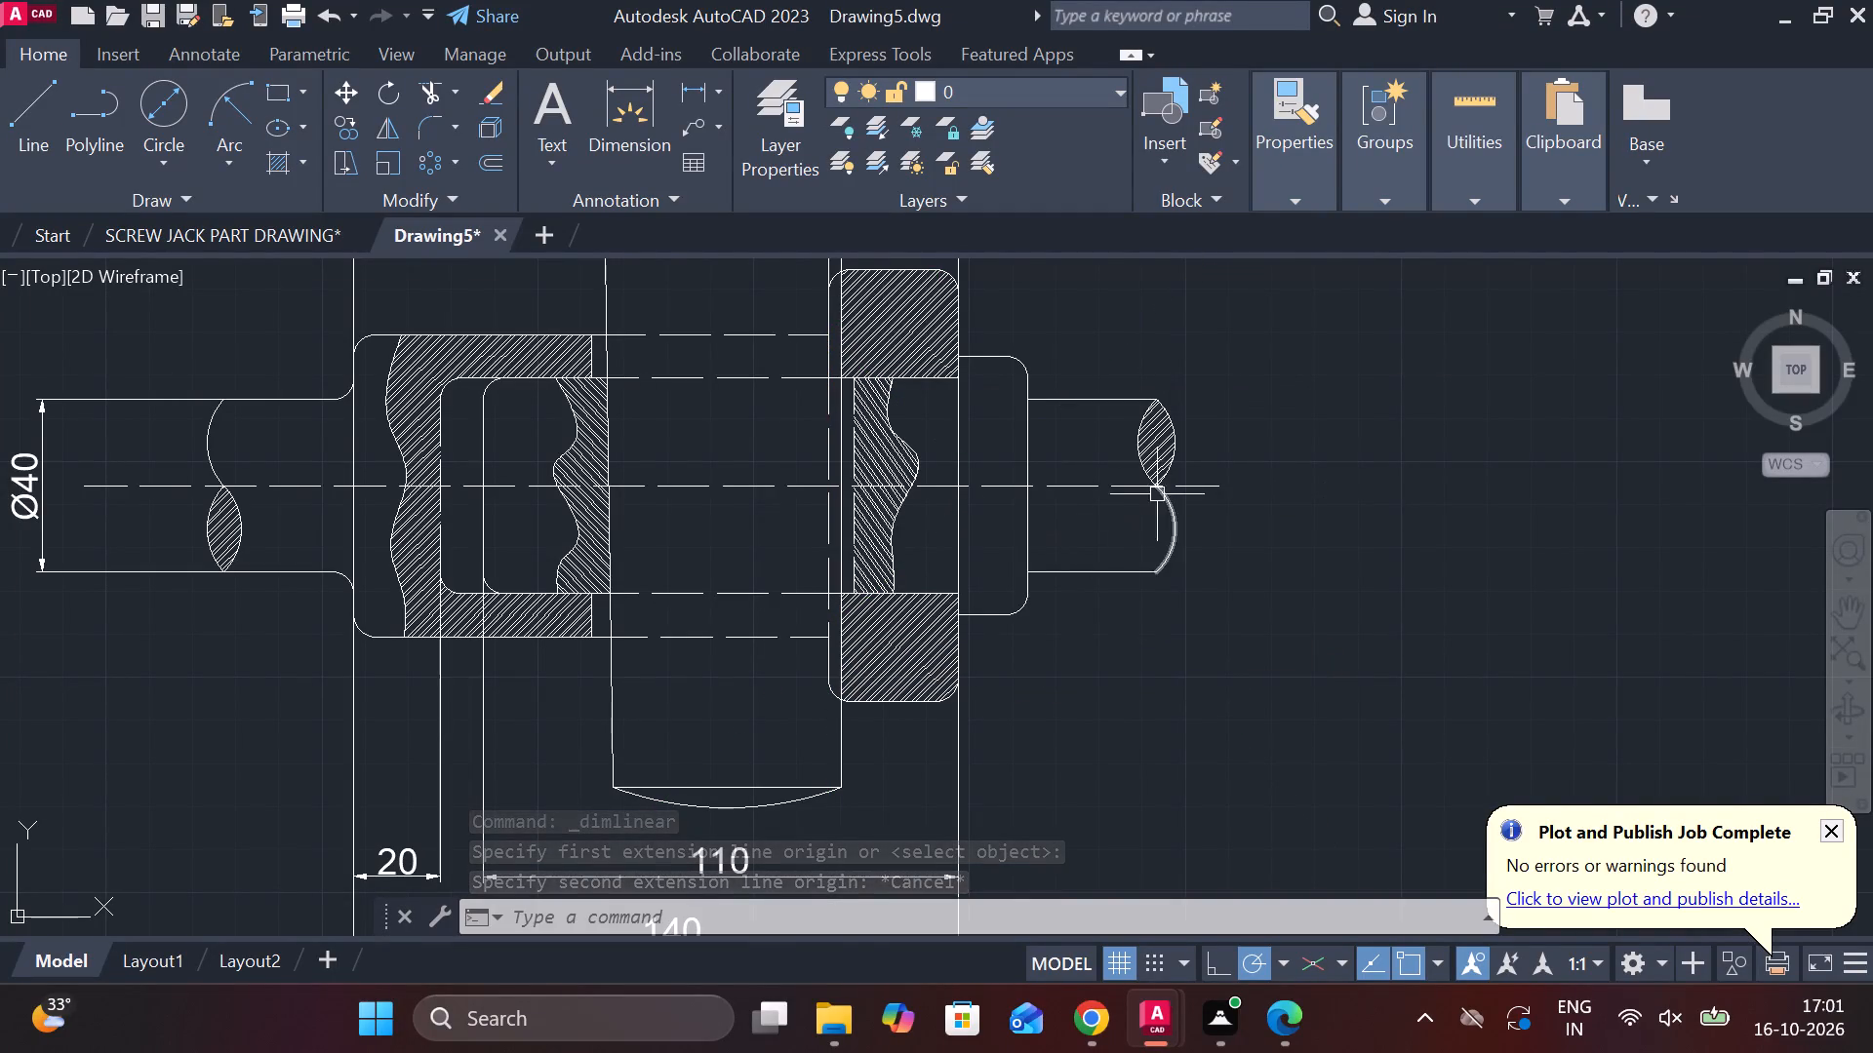
# Dimension the spigot collar's diameter vertically, placed beyond the rod's broken end, and add a diameter symbol before the value.
pyautogui.scroll(1, 1031, 386)
pyautogui.press('space')
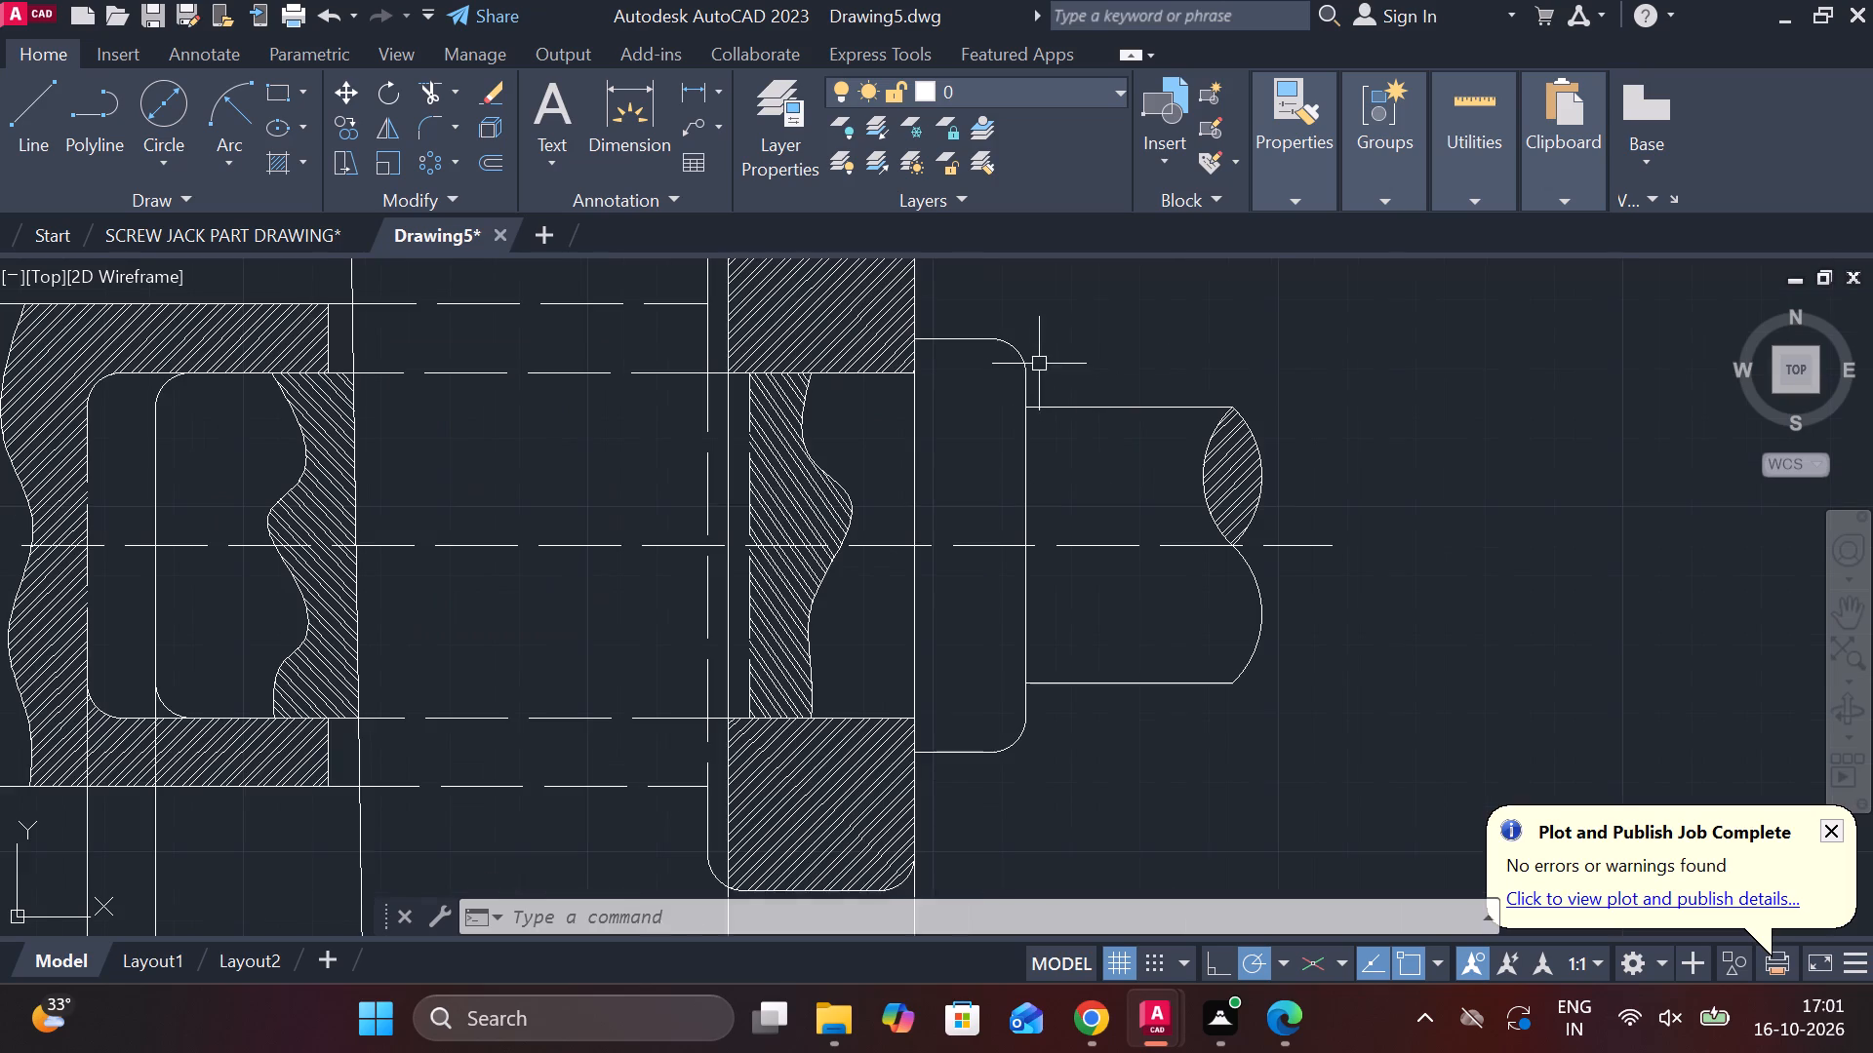
pyautogui.click(934, 341)
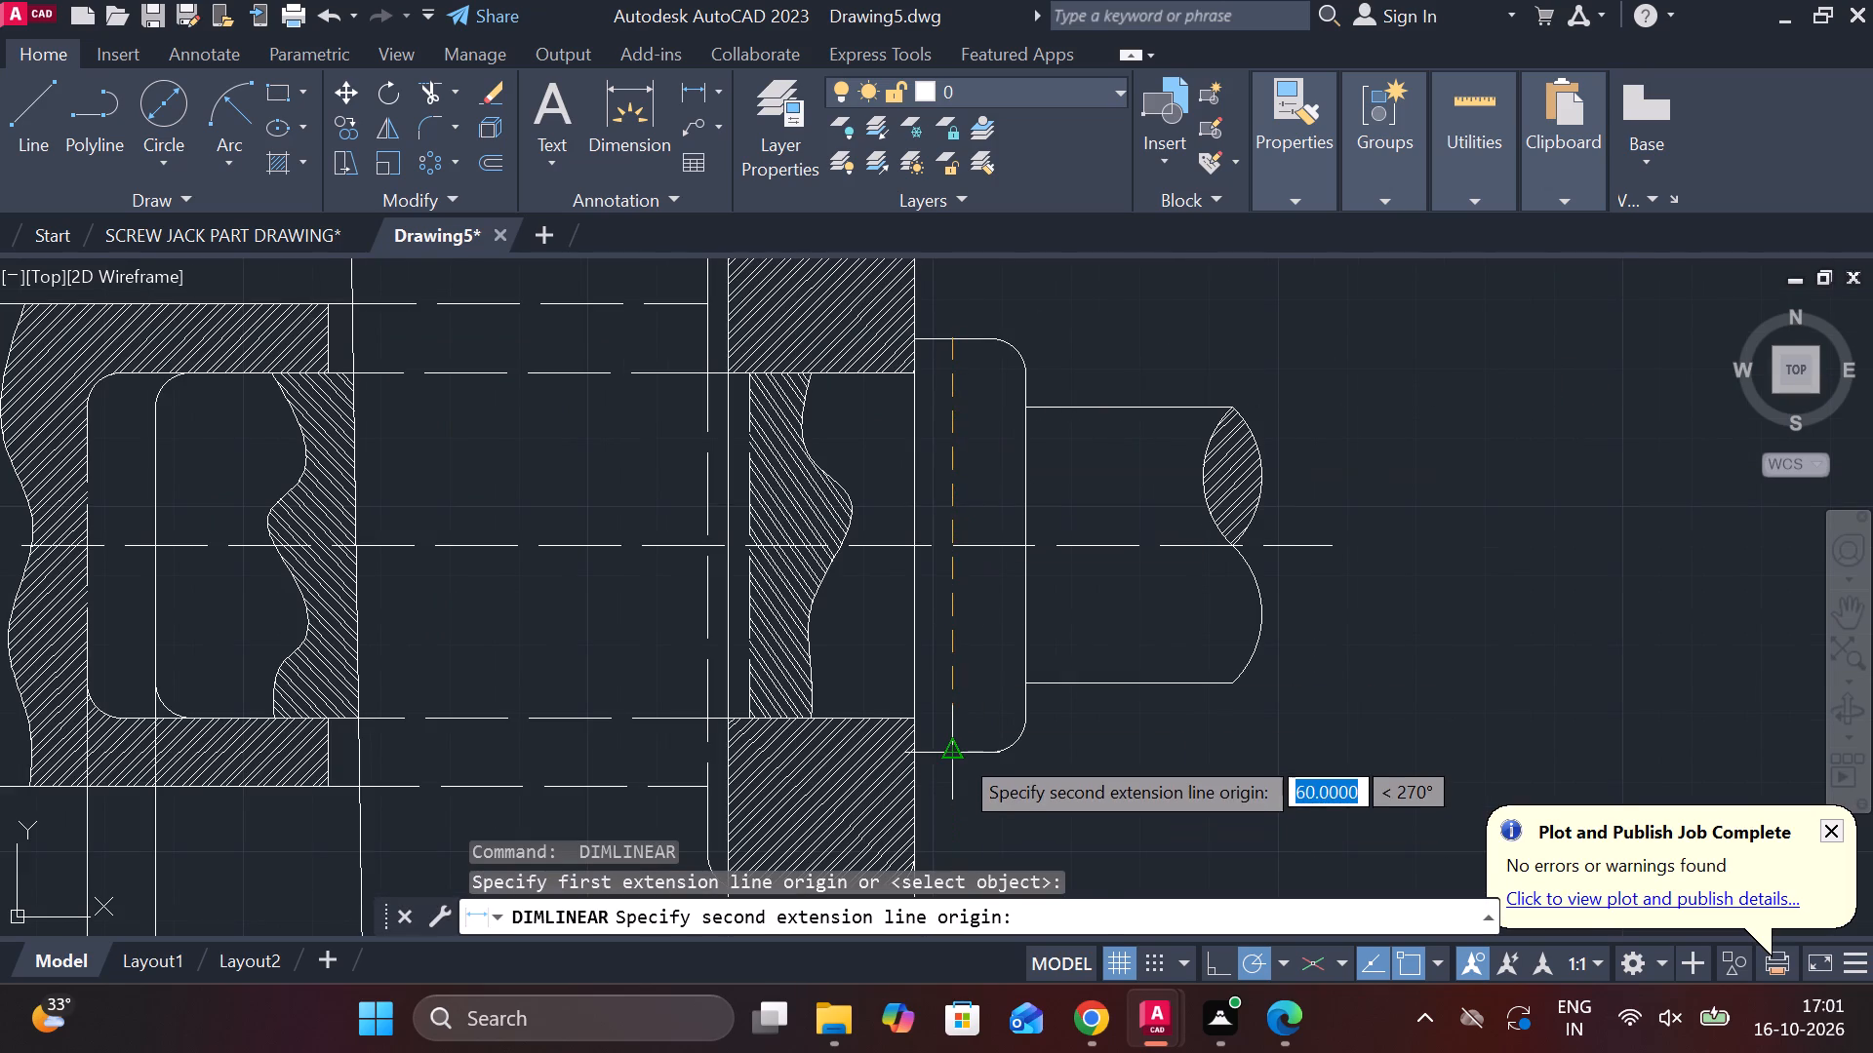
pyautogui.click(958, 753)
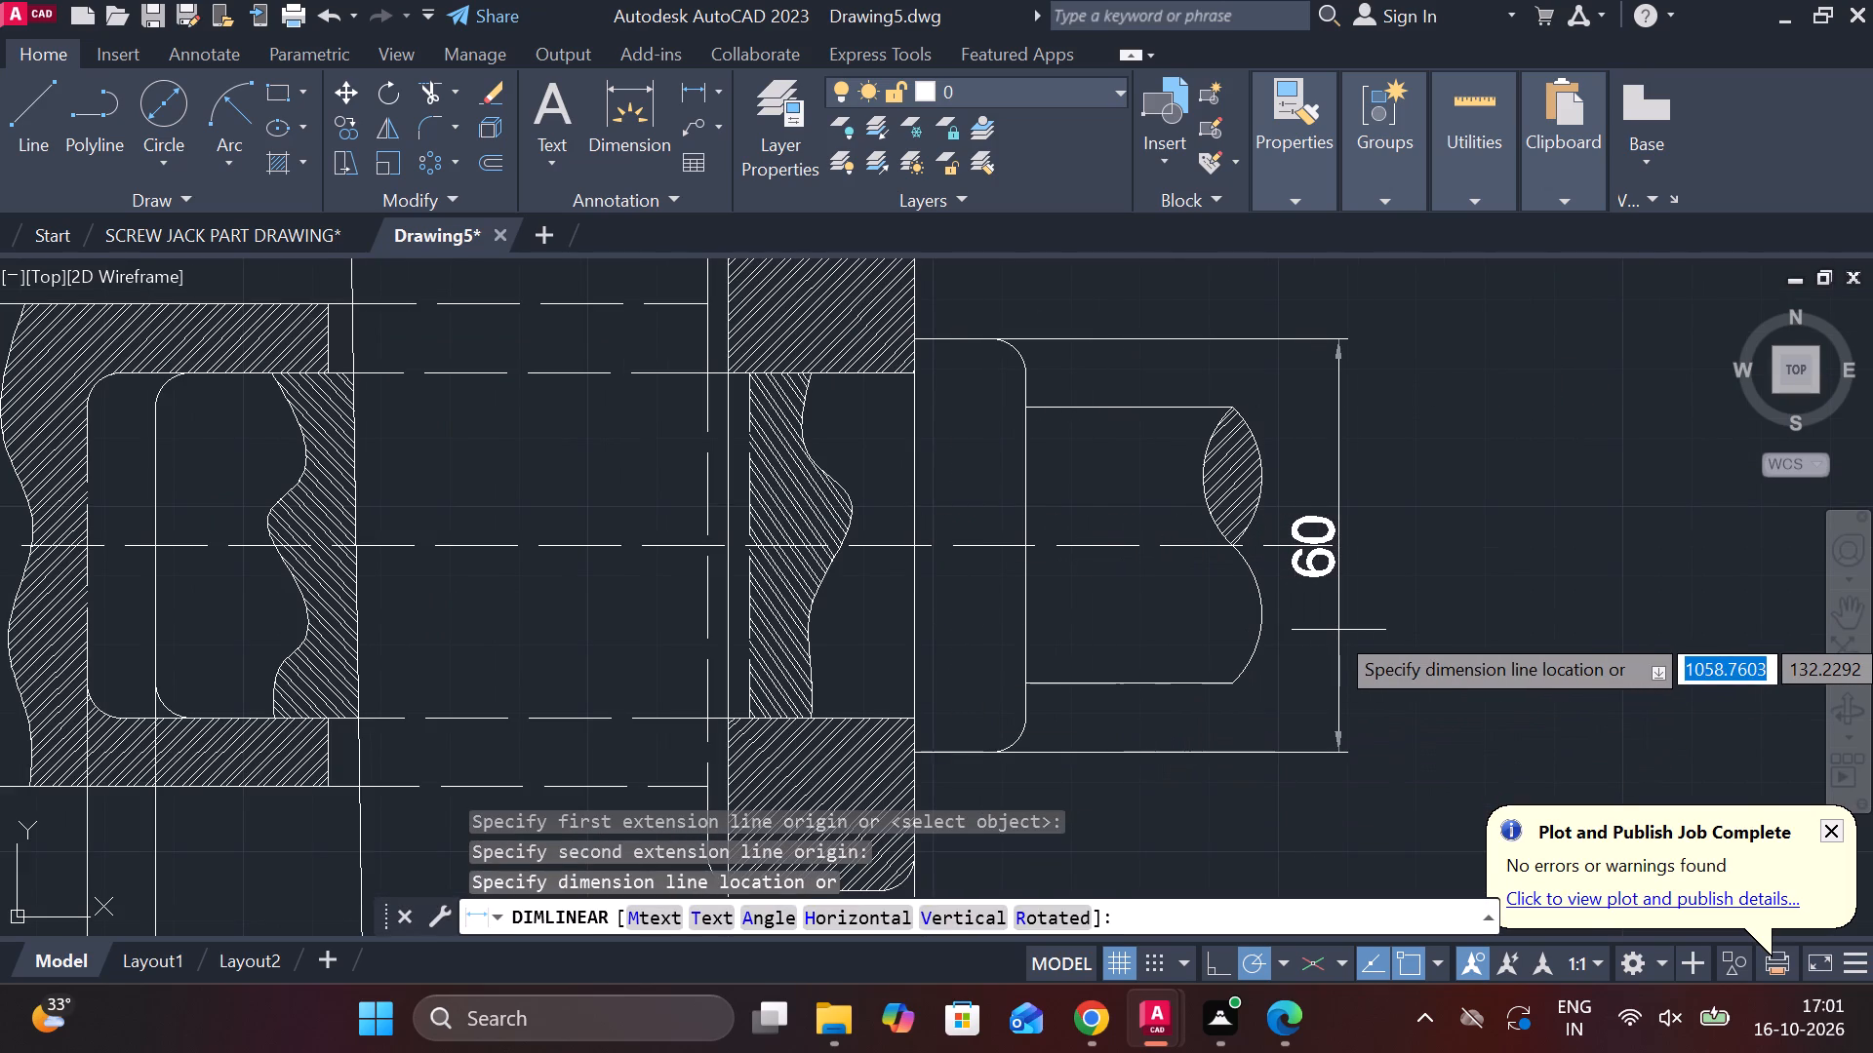
pyautogui.click(1389, 627)
pyautogui.doubleClick(1366, 581)
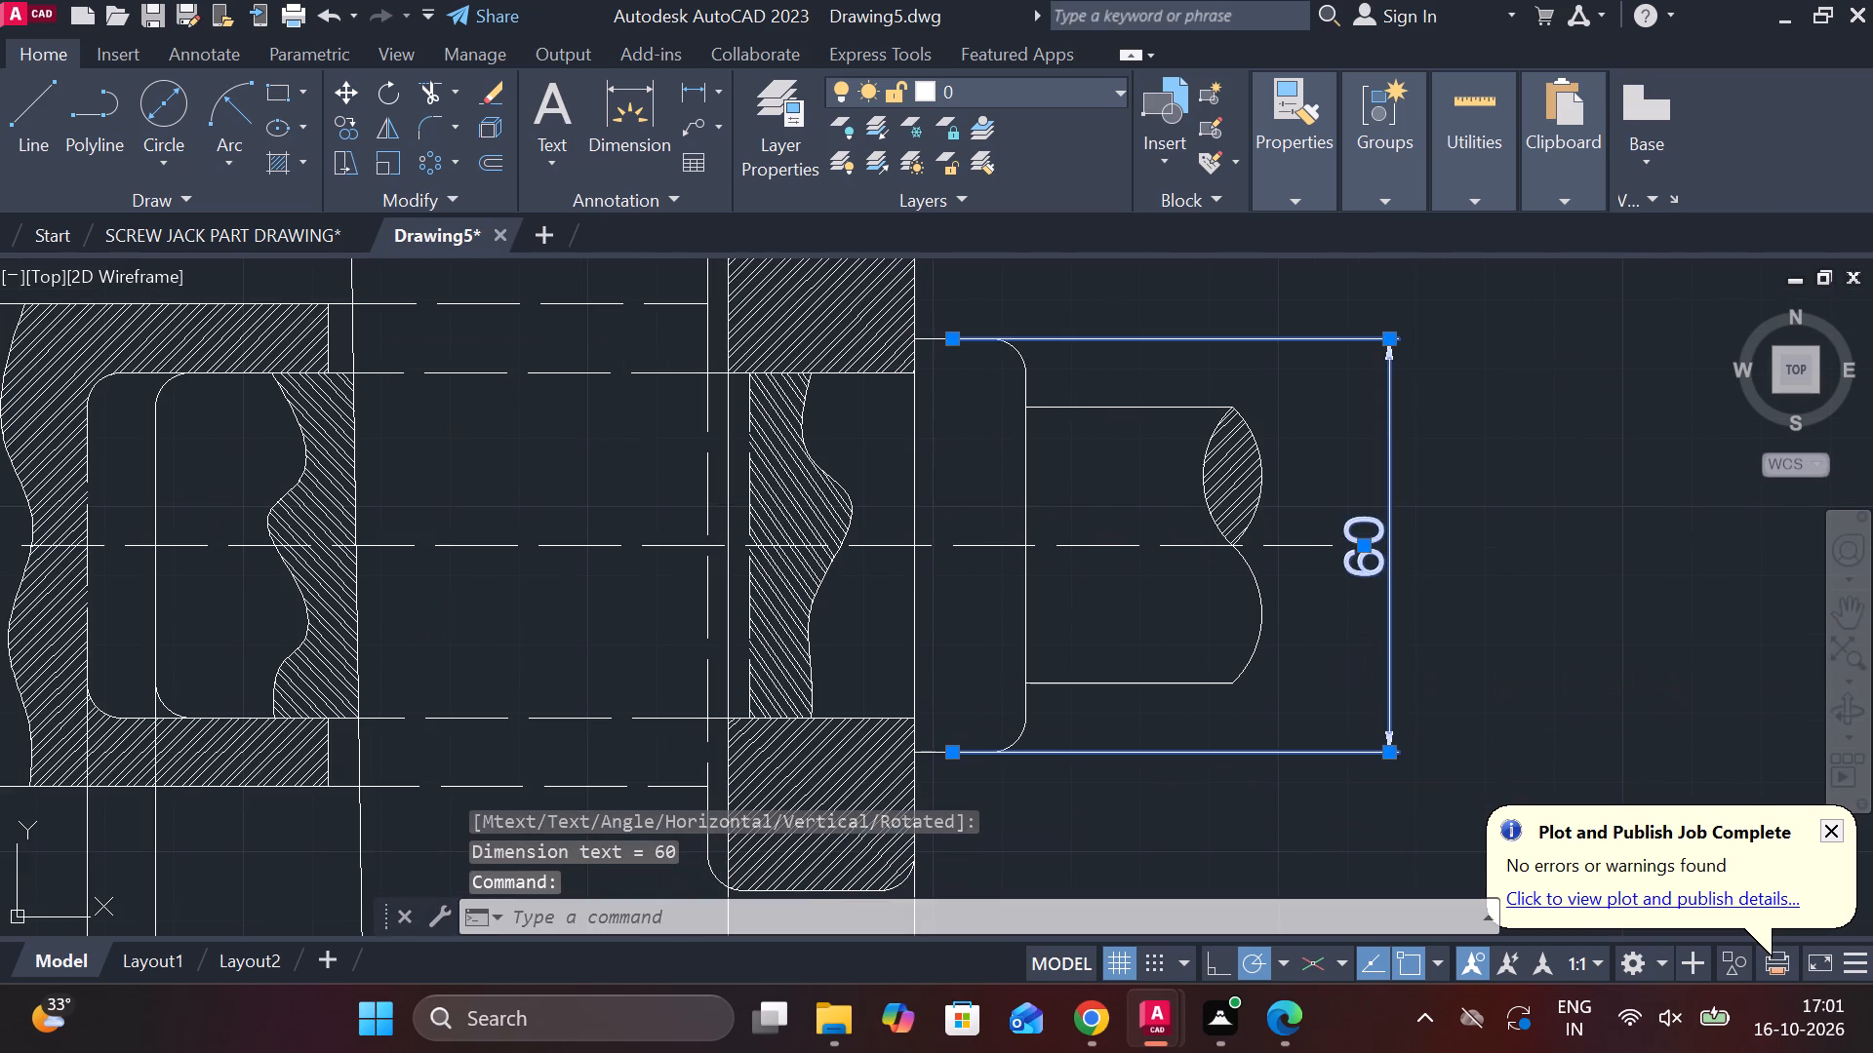
pyautogui.click(1240, 156)
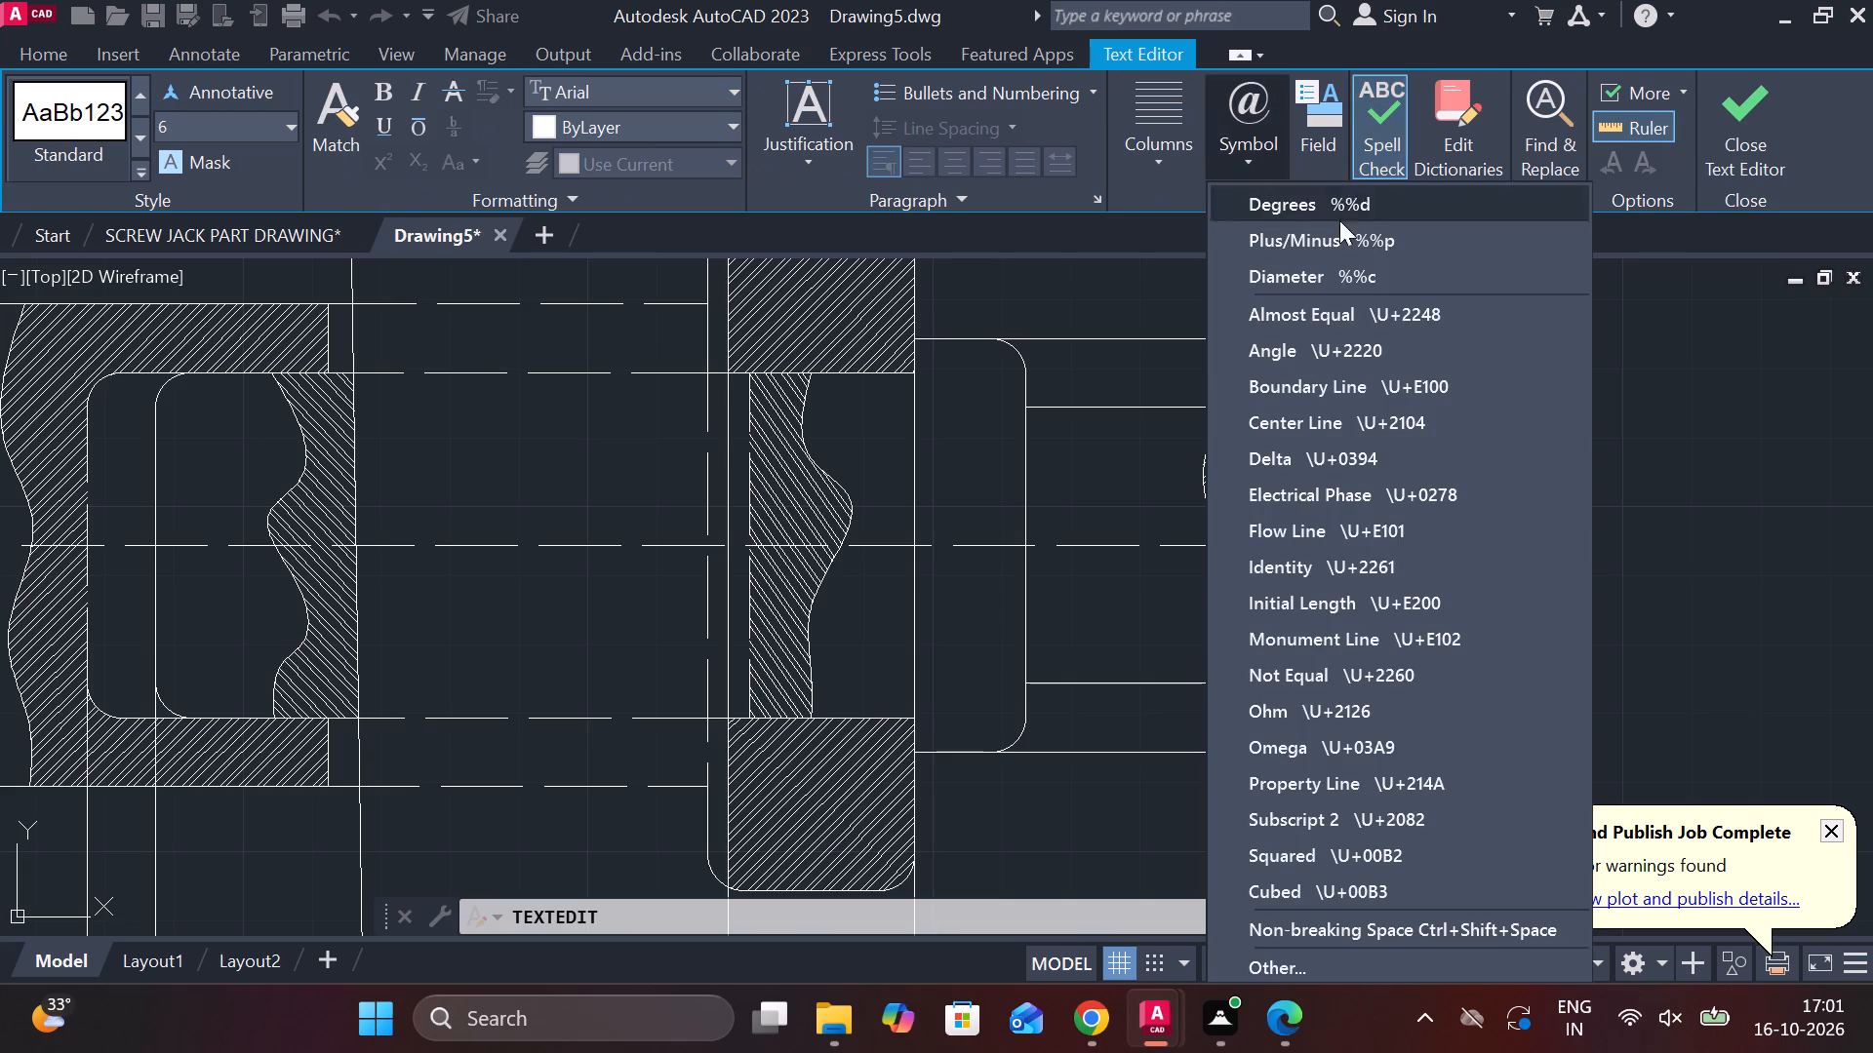
pyautogui.click(1295, 279)
pyautogui.click(1730, 129)
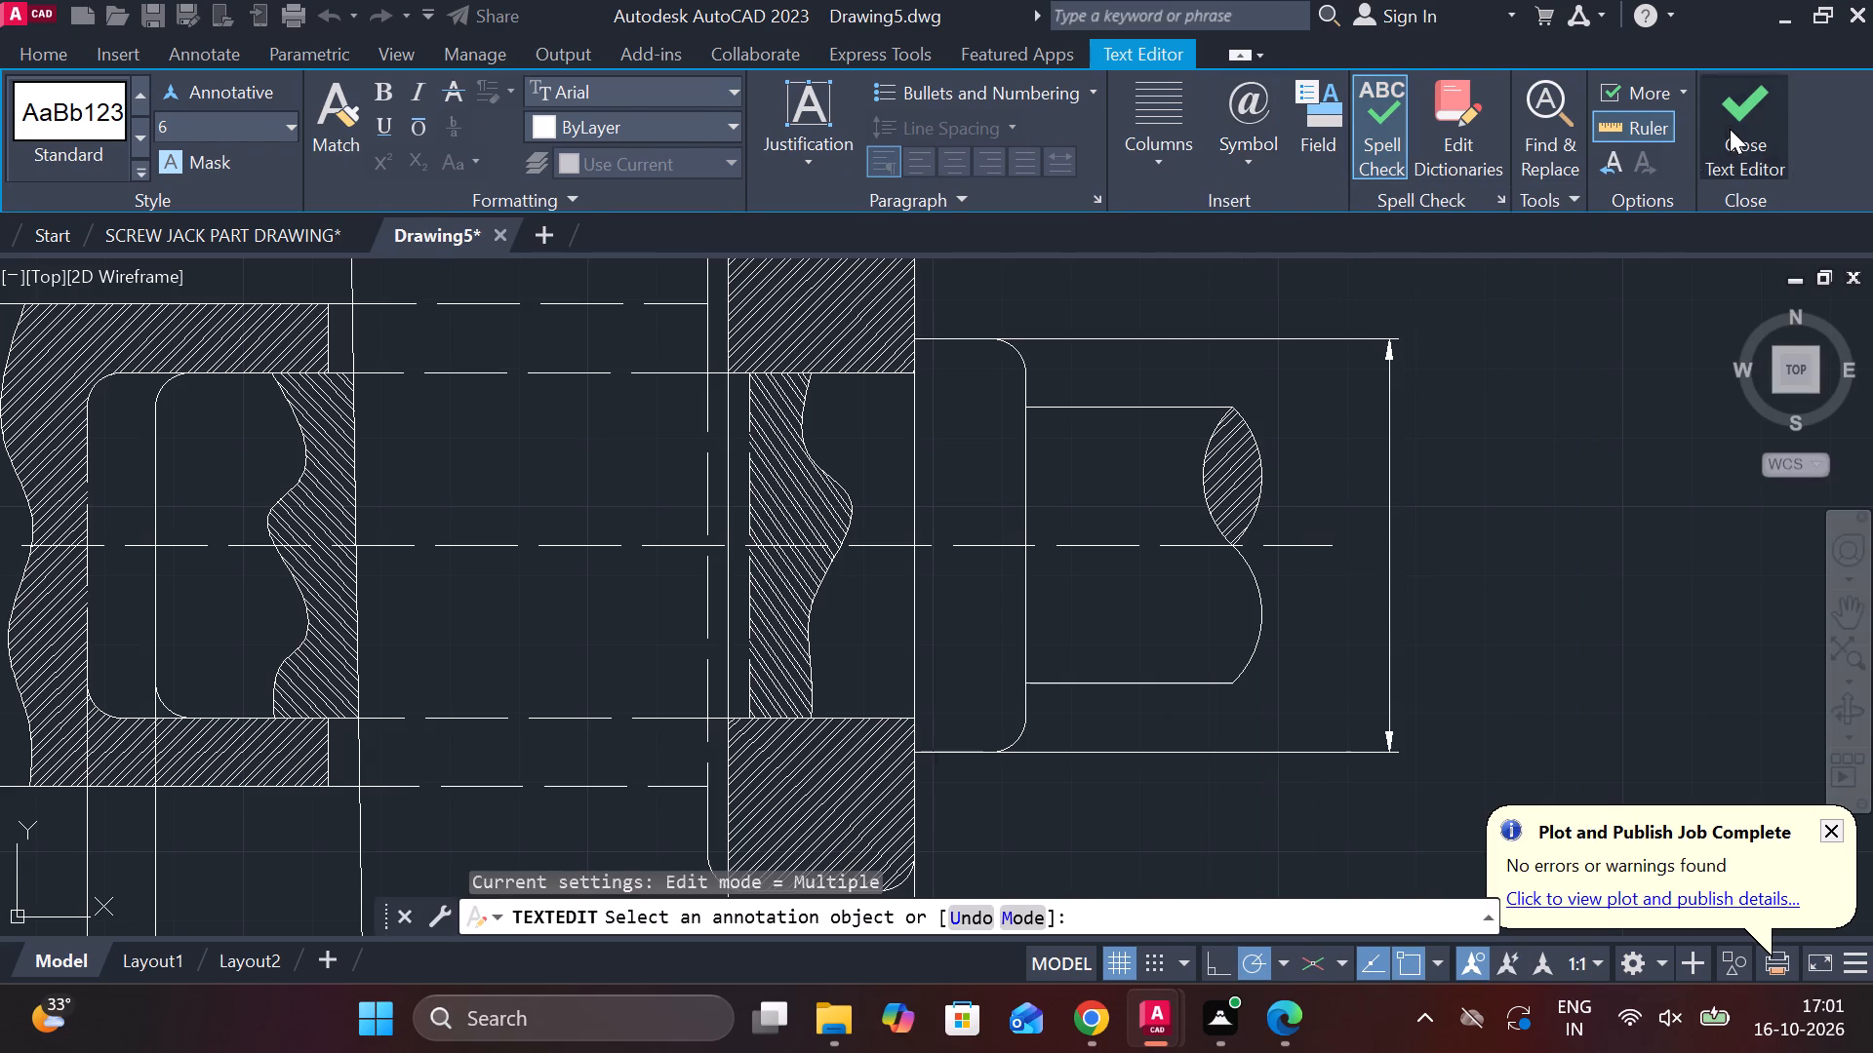
# Dimension the spigot collar's thickness horizontally, placed just above the collar beside the socket's collar.
pyautogui.scroll(-2, 1397, 556)
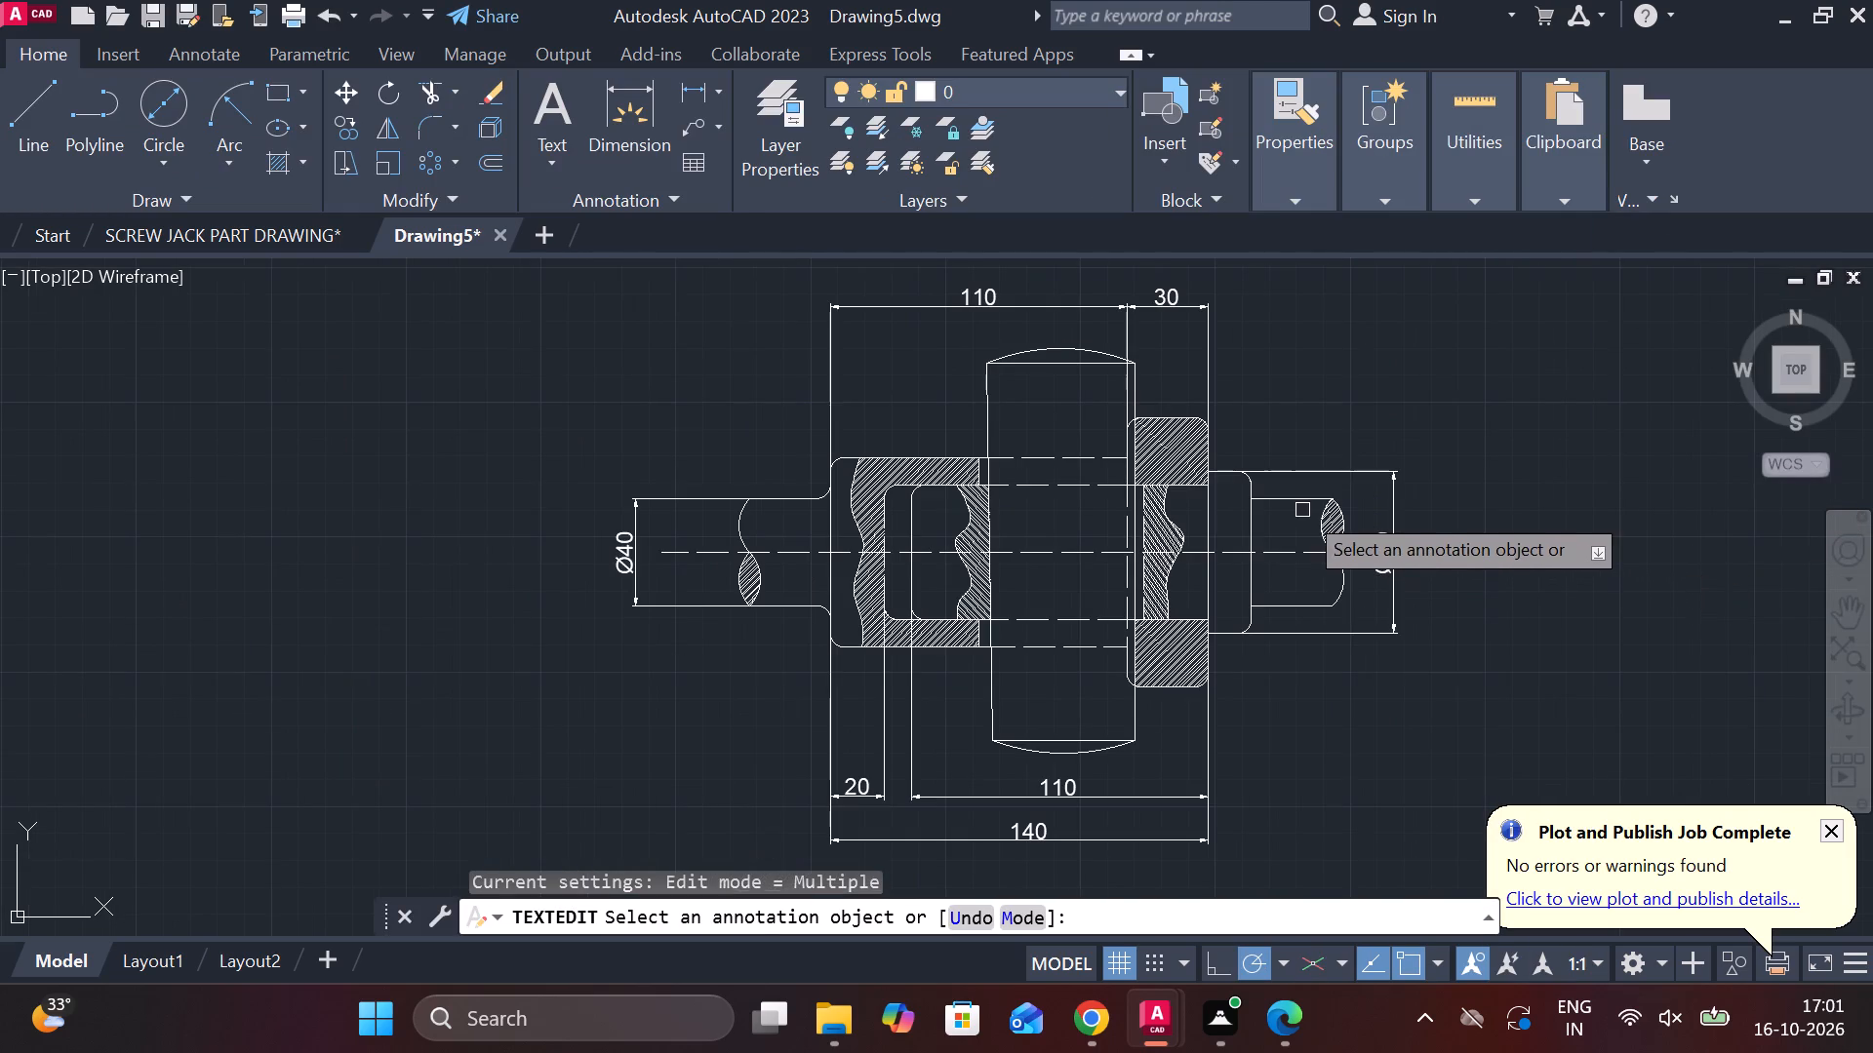
pyautogui.scroll(1, 1277, 419)
pyautogui.click(688, 93)
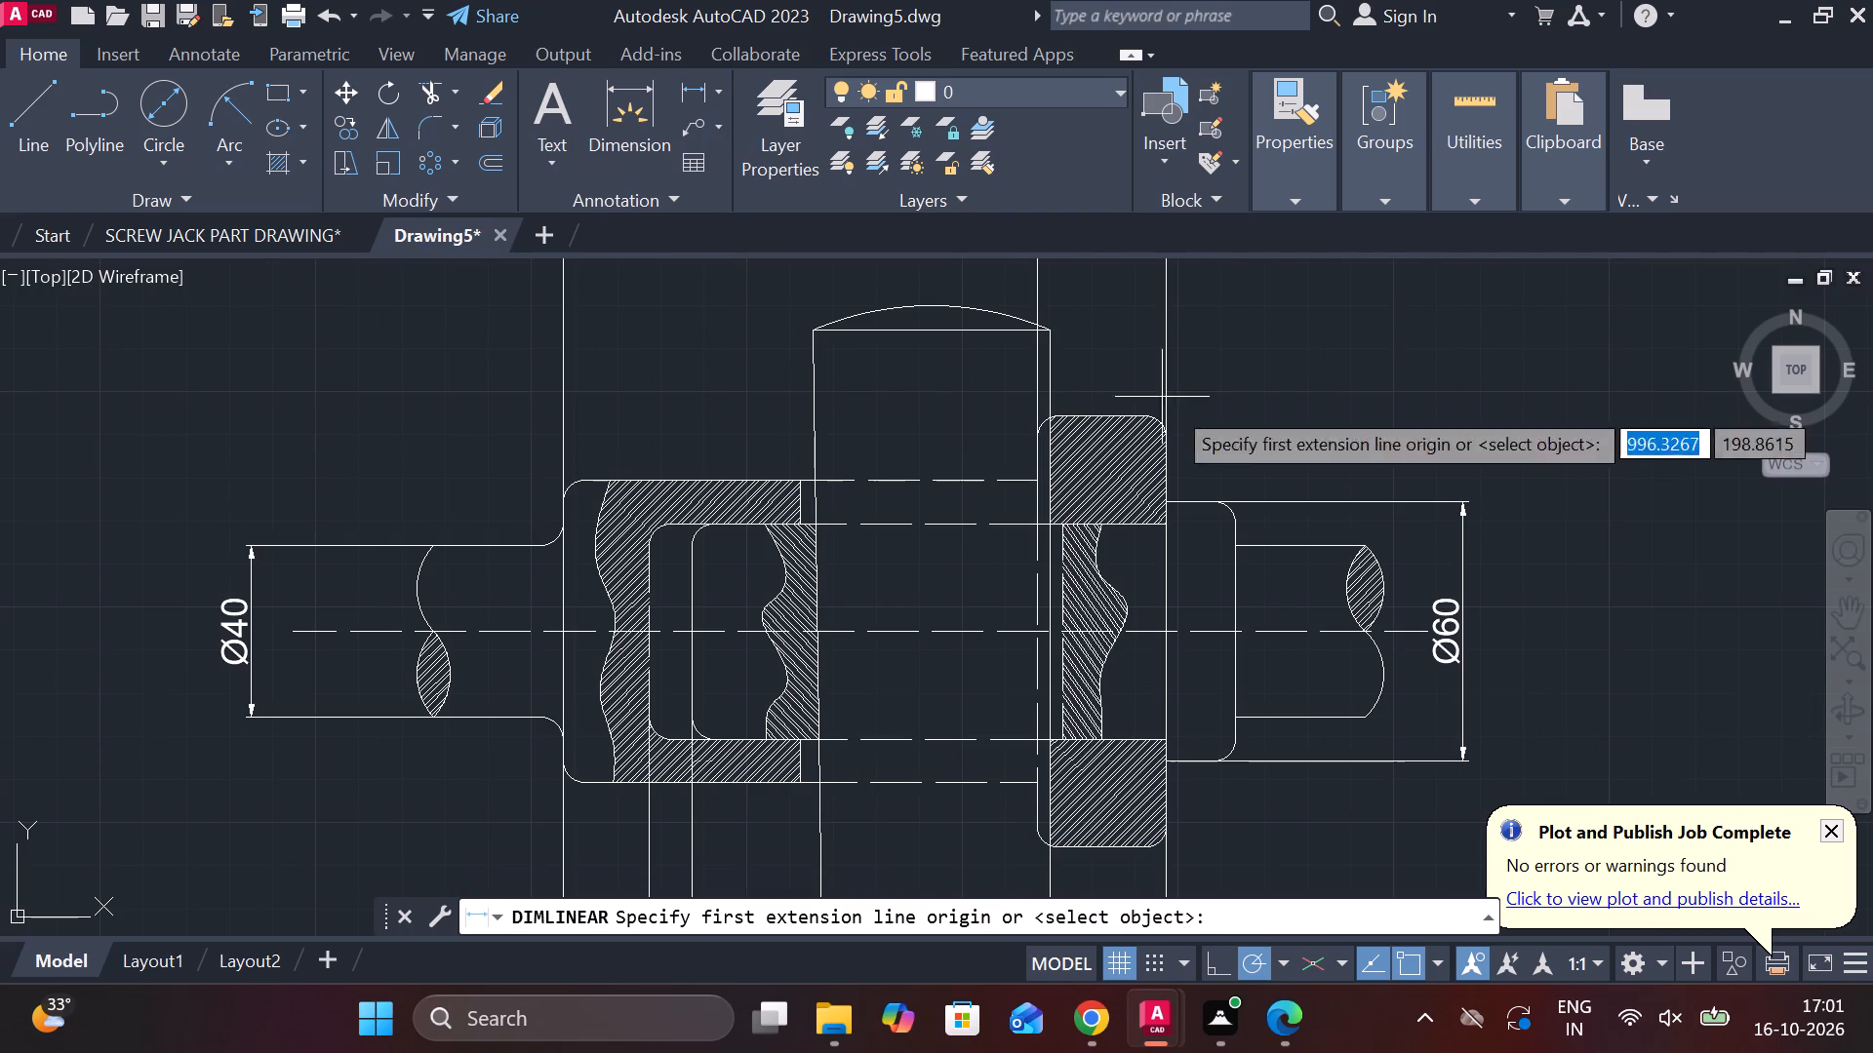
pyautogui.scroll(2, 1215, 510)
pyautogui.click(1264, 584)
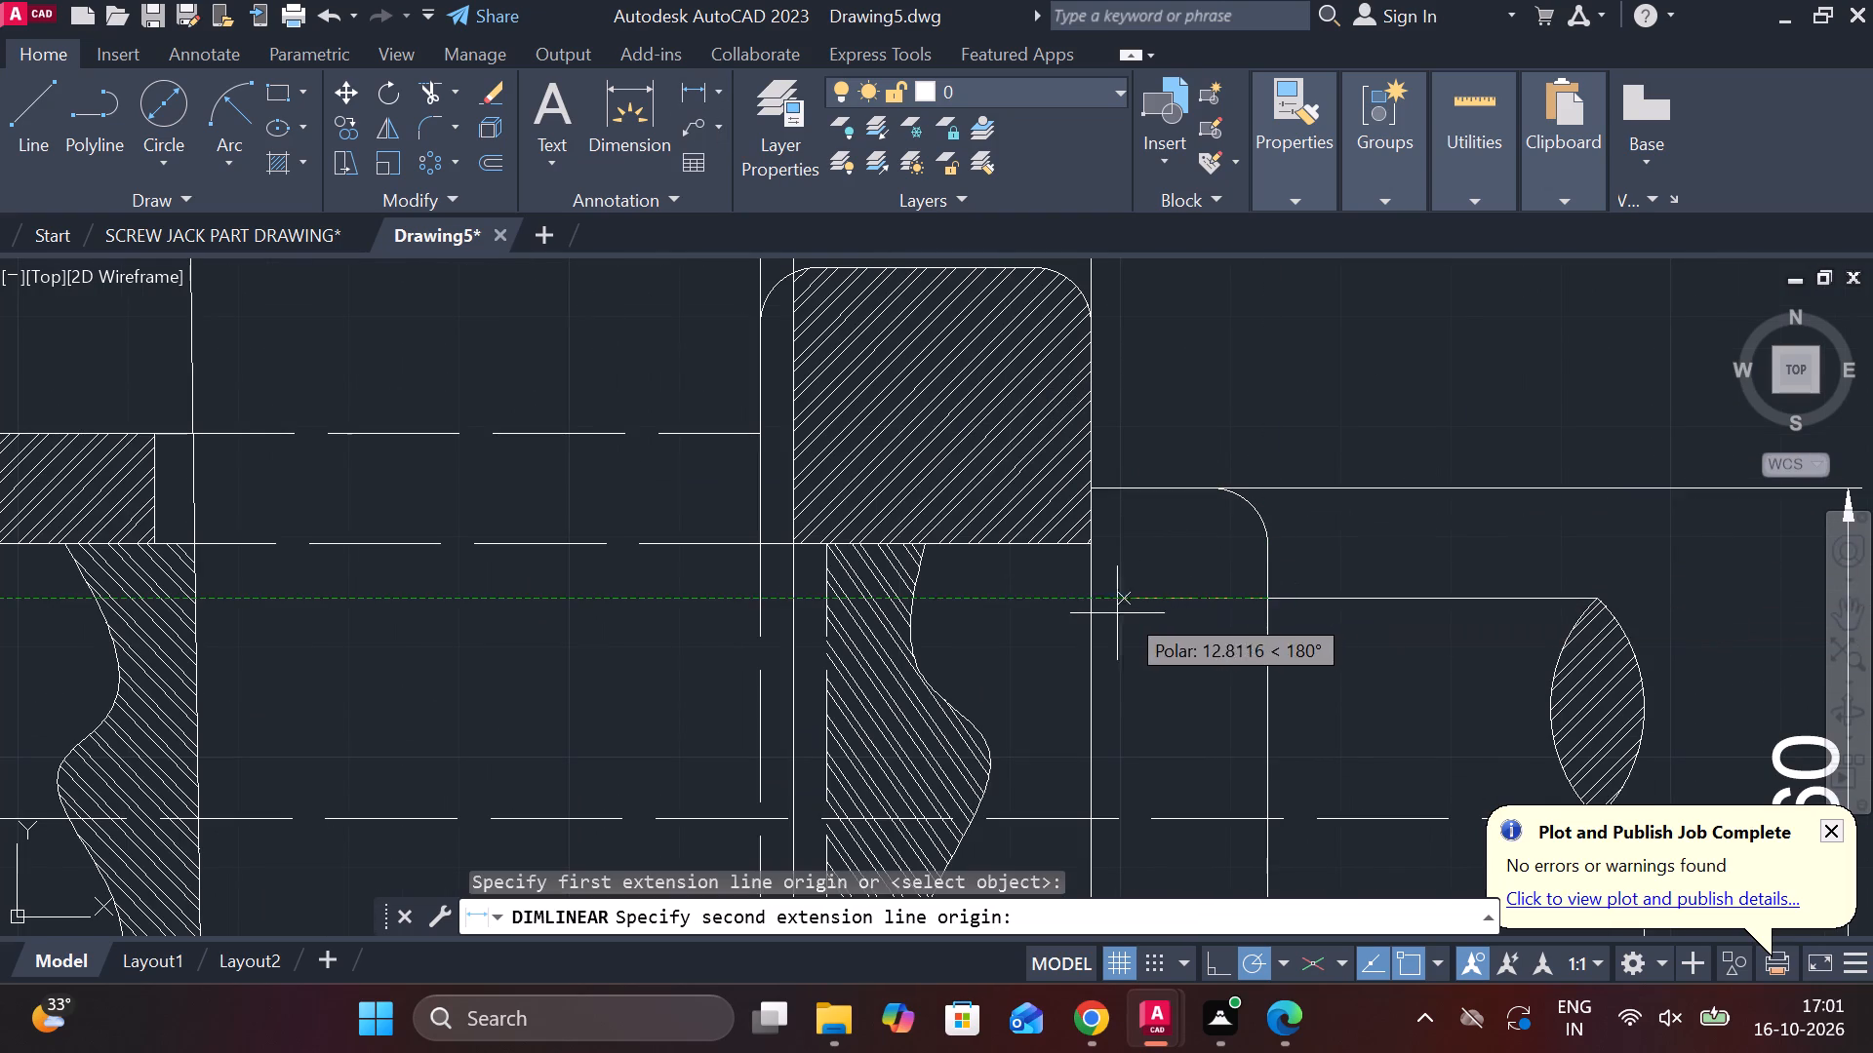
pyautogui.click(1085, 602)
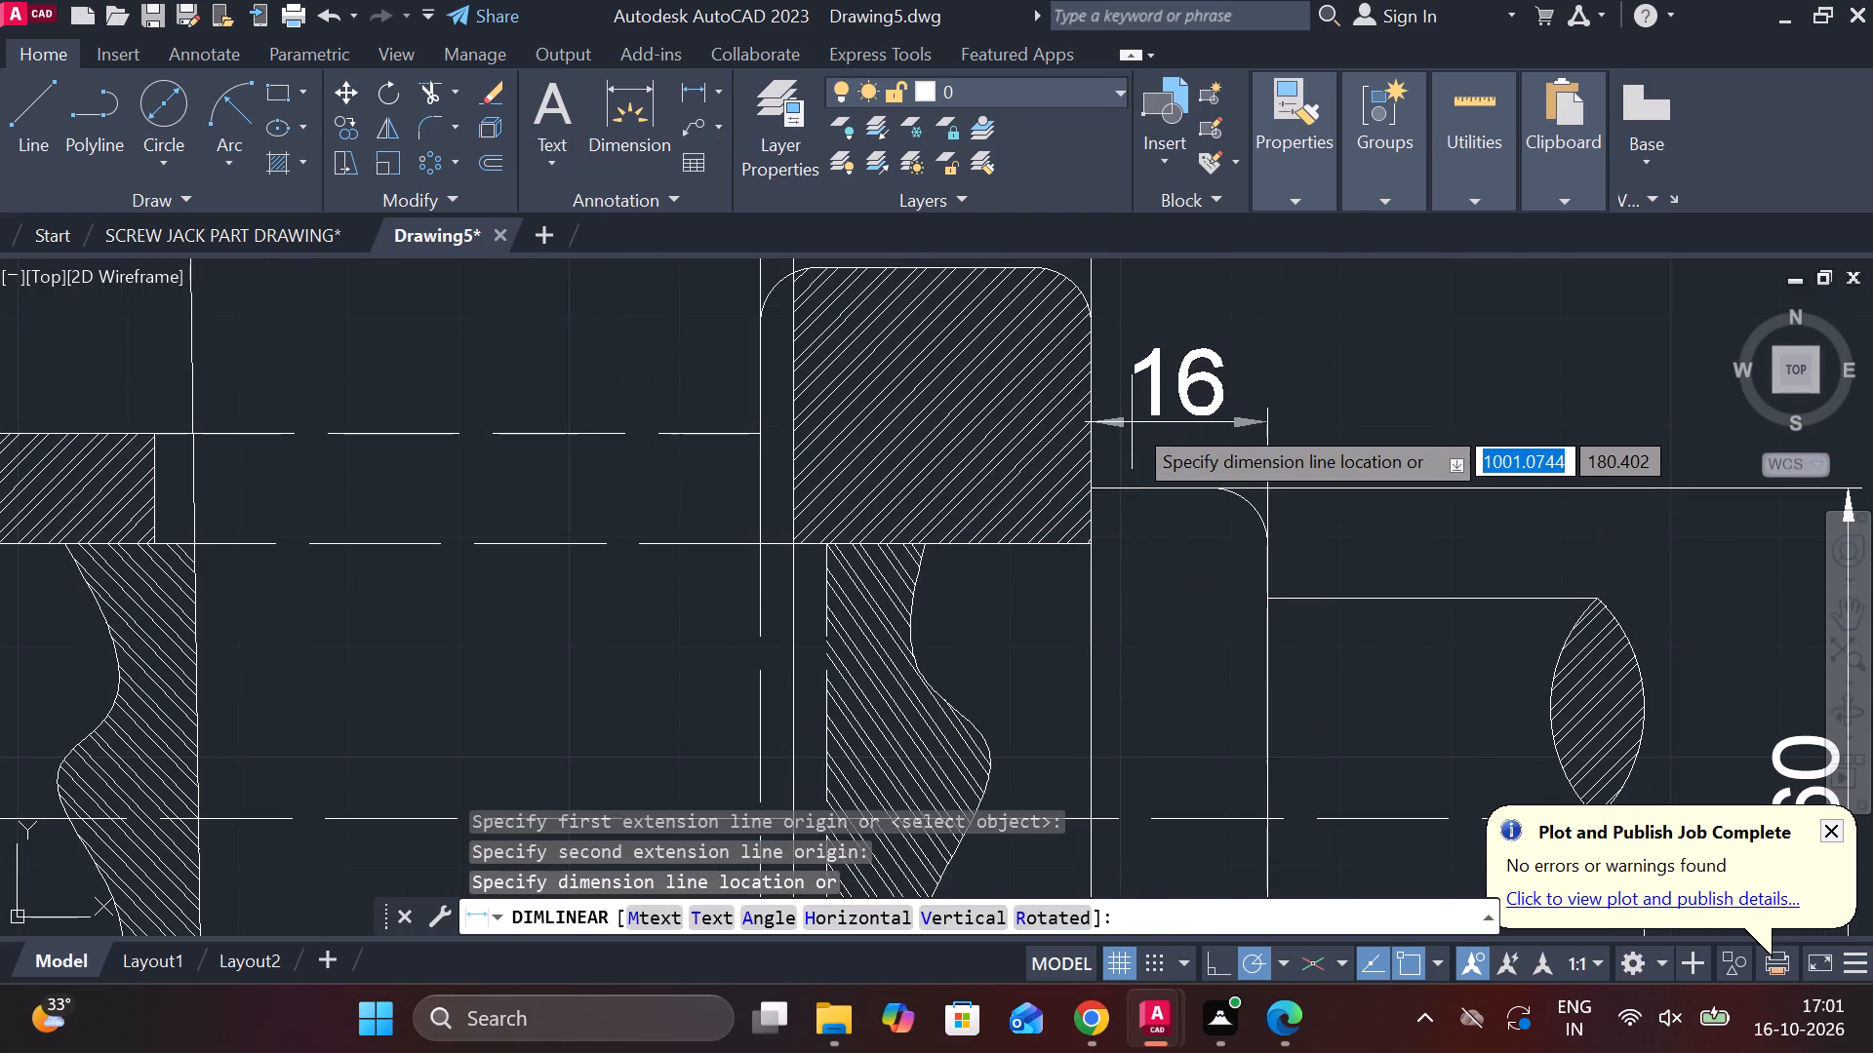
pyautogui.scroll(-1, 1132, 422)
pyautogui.click(1132, 422)
# Copy the SPIGOT caption and paste it below the assembly view's overall length dimension.
pyautogui.scroll(-2, 1142, 448)
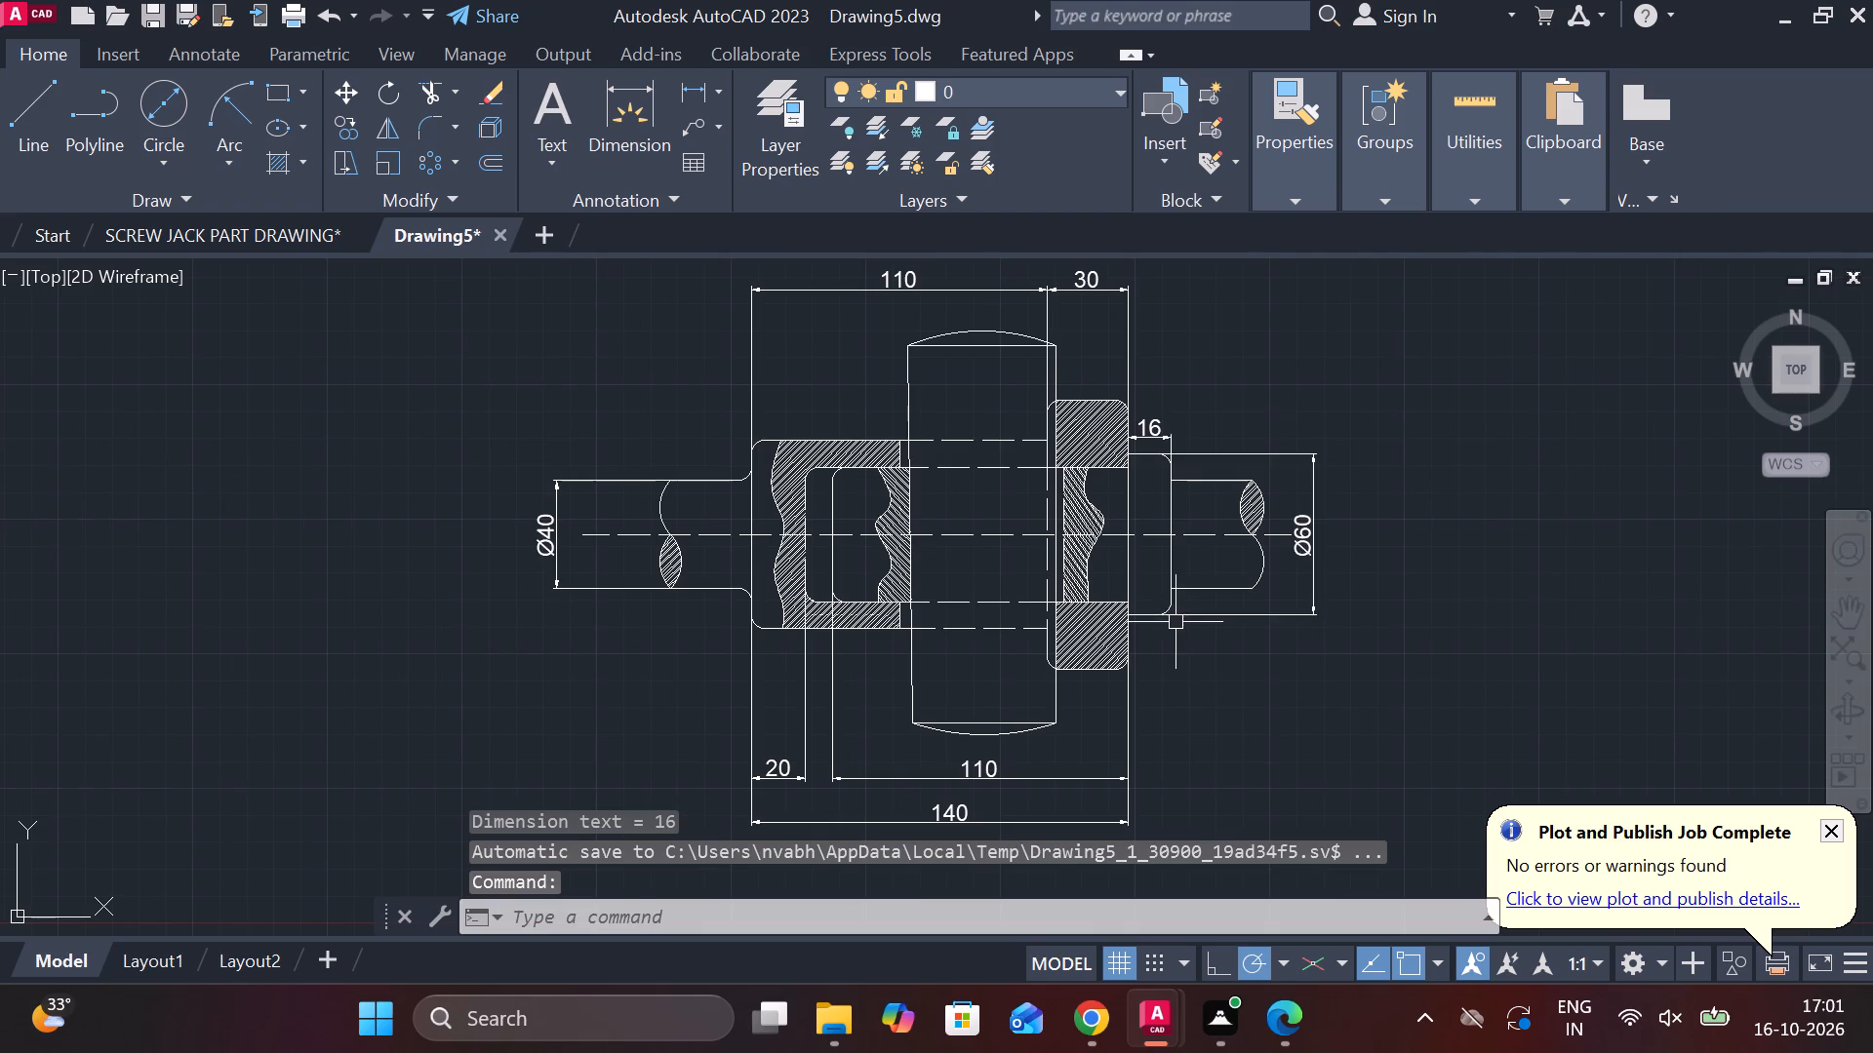
pyautogui.scroll(-1, 1161, 670)
pyautogui.moveTo(1162, 677); pyautogui.dragTo(1197, 525, button='middle')
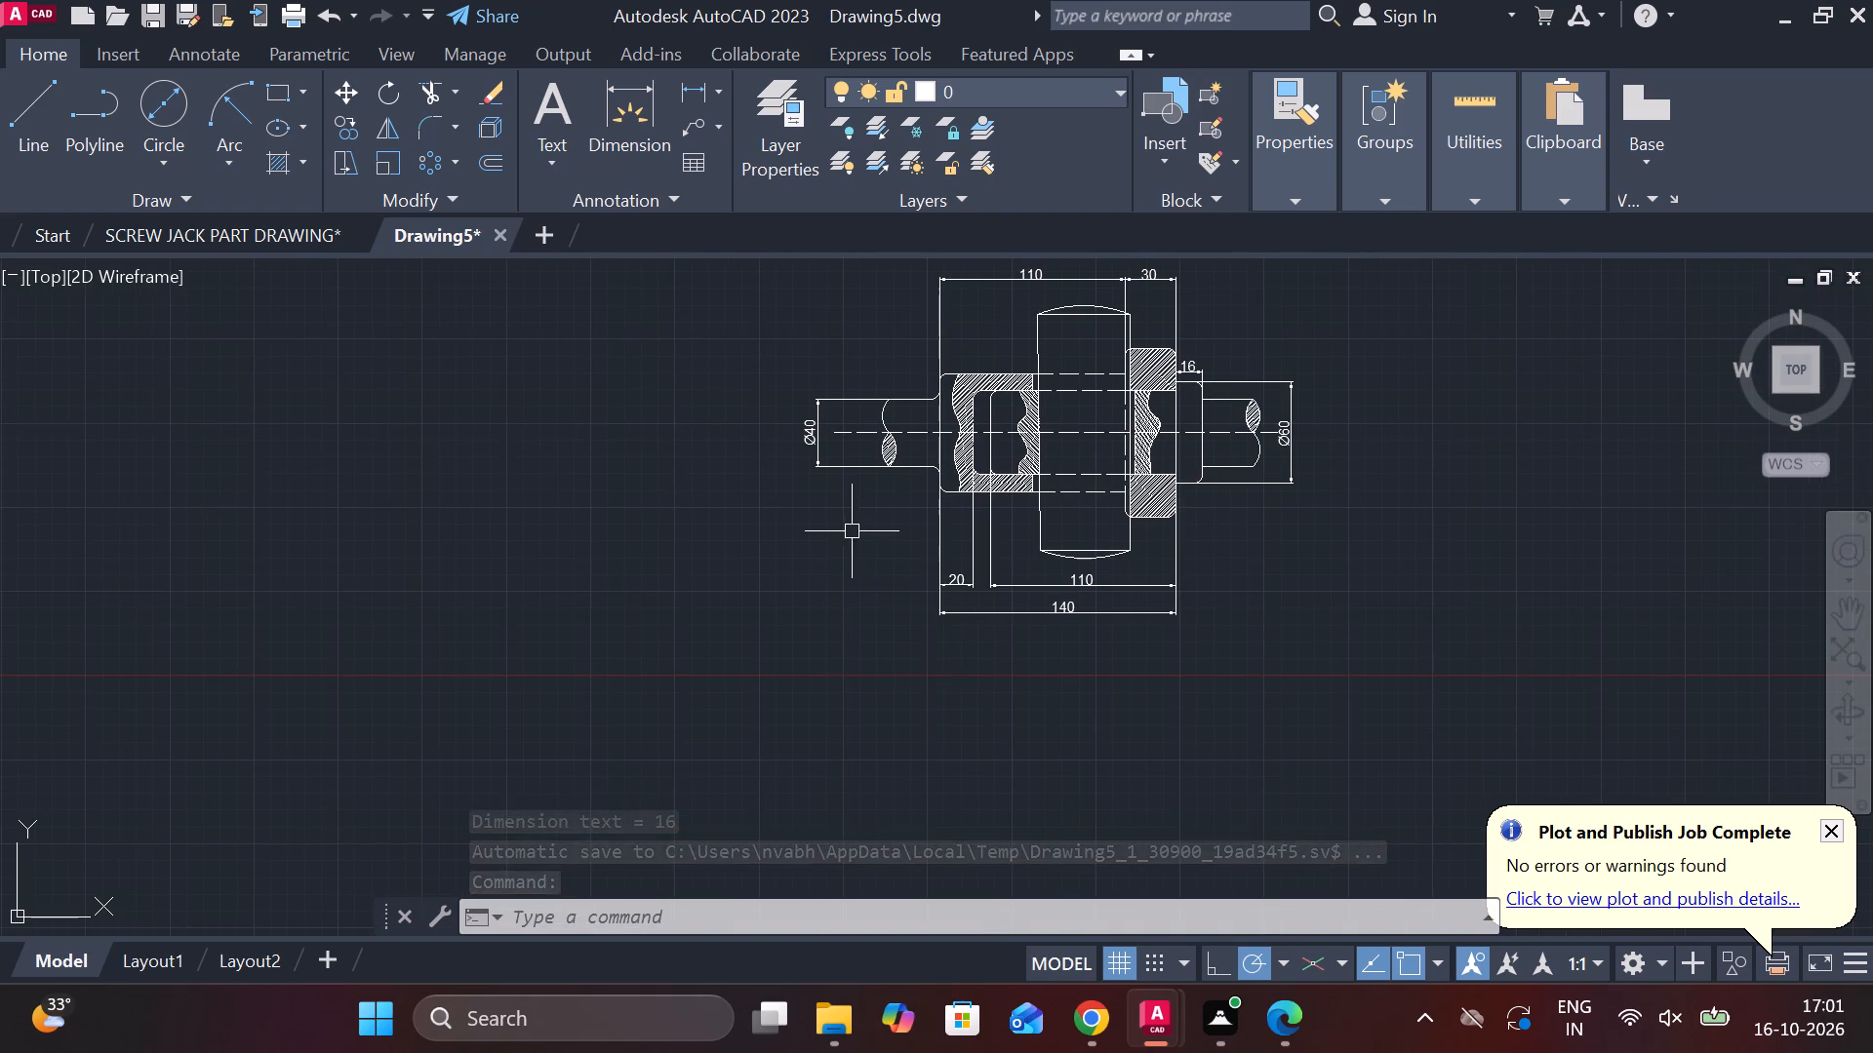
pyautogui.moveTo(853, 570); pyautogui.dragTo(810, 759, button='middle')
pyautogui.click(951, 412)
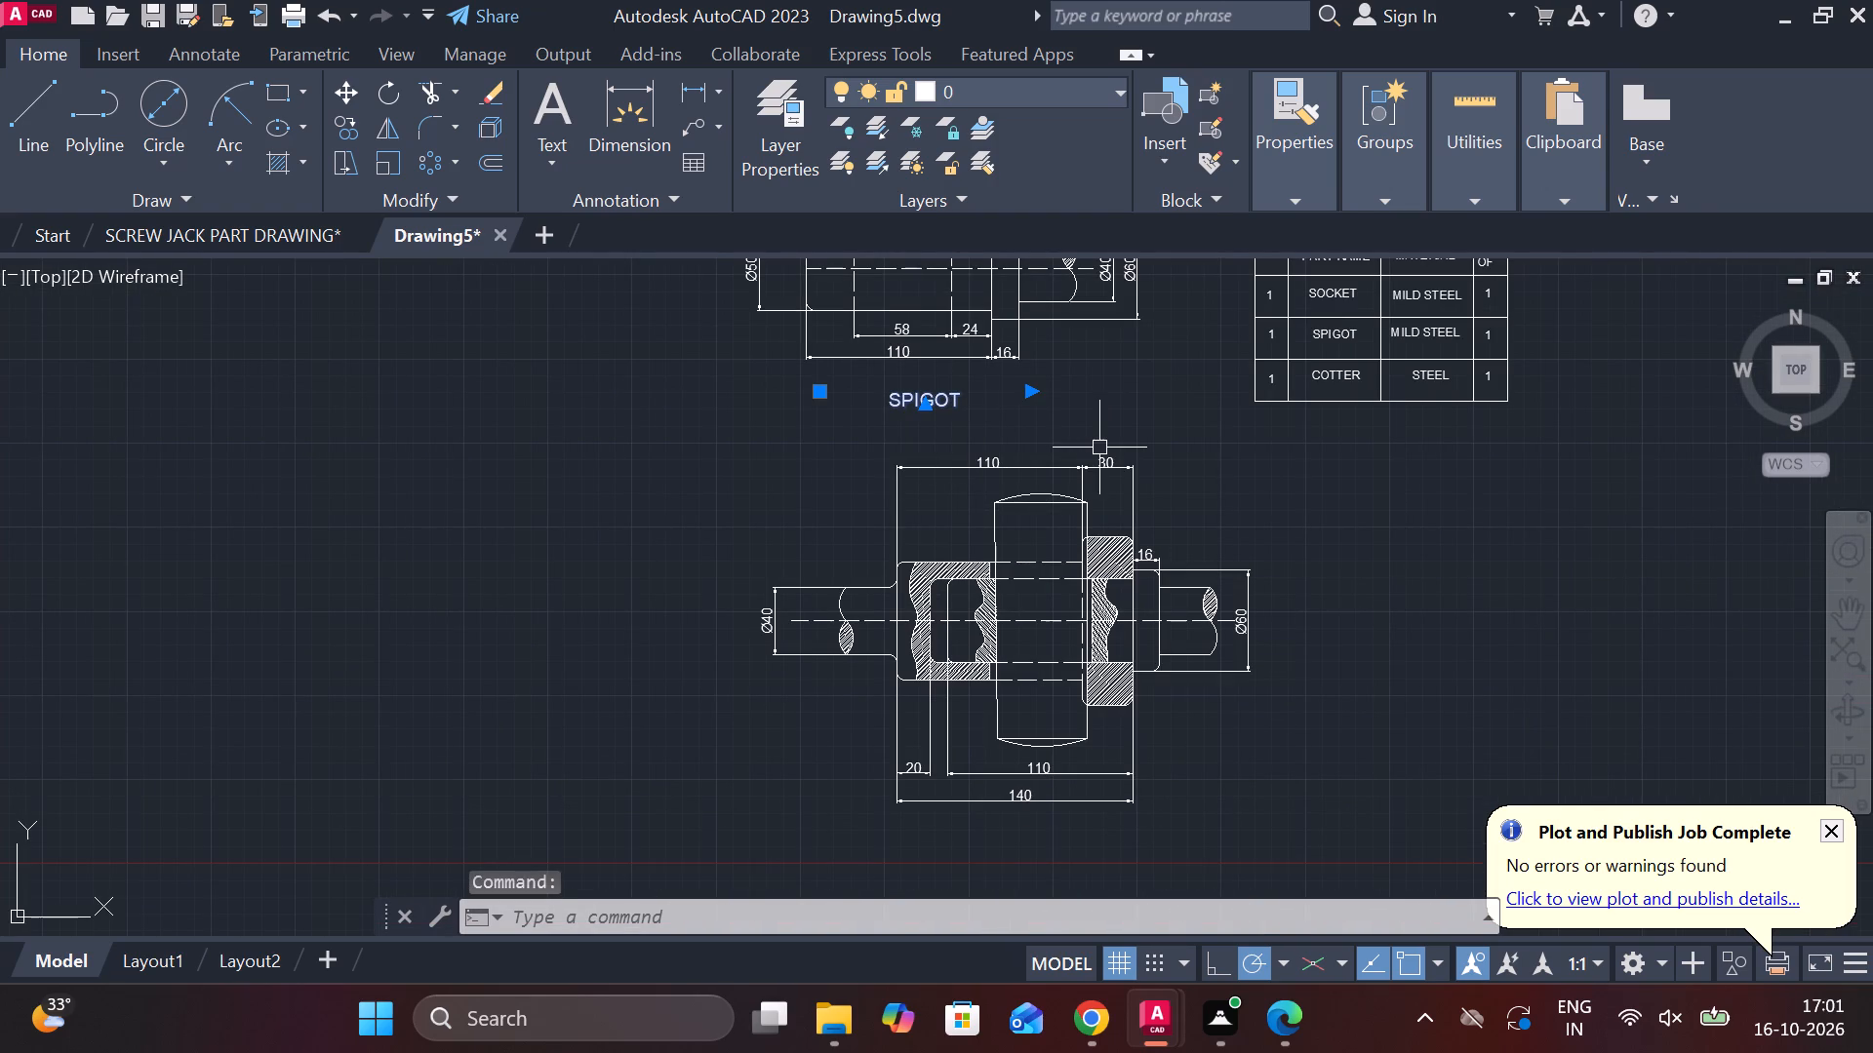
pyautogui.hotkey('ctrl', 'c')
pyautogui.moveTo(1035, 818); pyautogui.dragTo(1015, 654, button='middle')
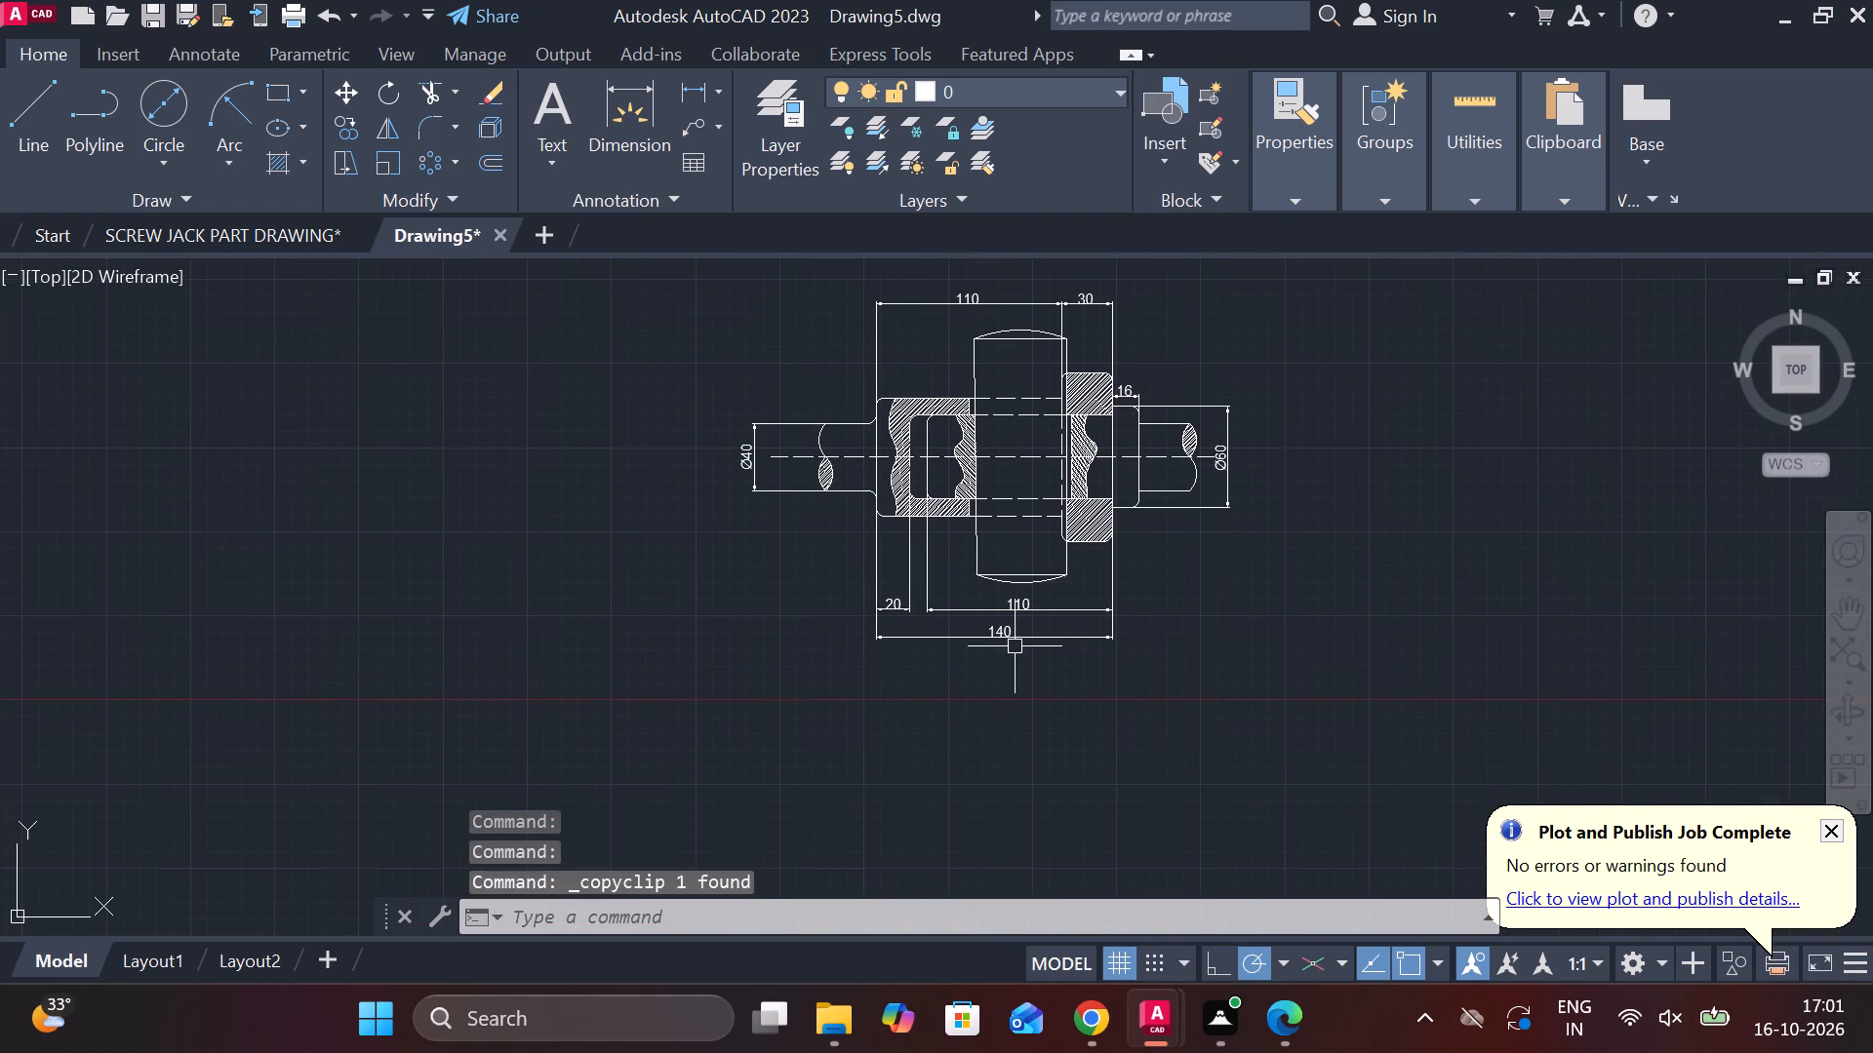
pyautogui.hotkey('ctrl', 'v')
pyautogui.scroll(2, 966, 774)
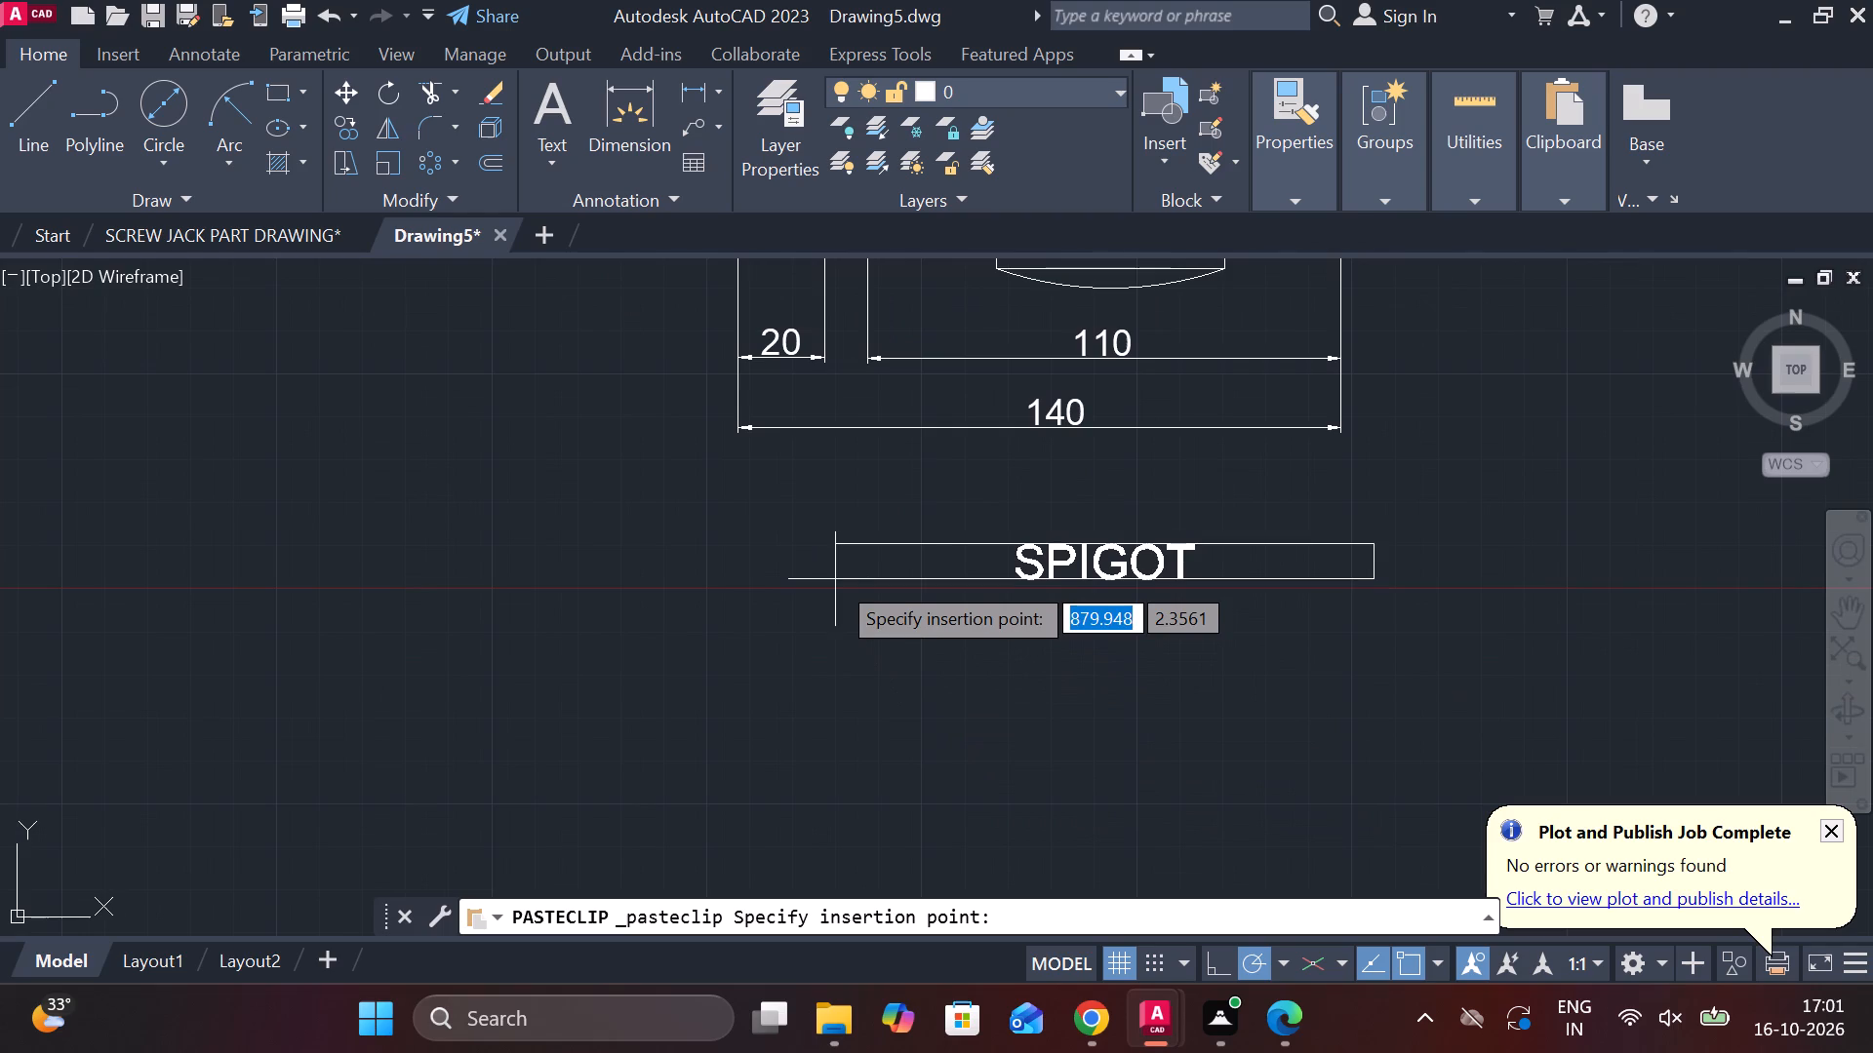
pyautogui.click(797, 566)
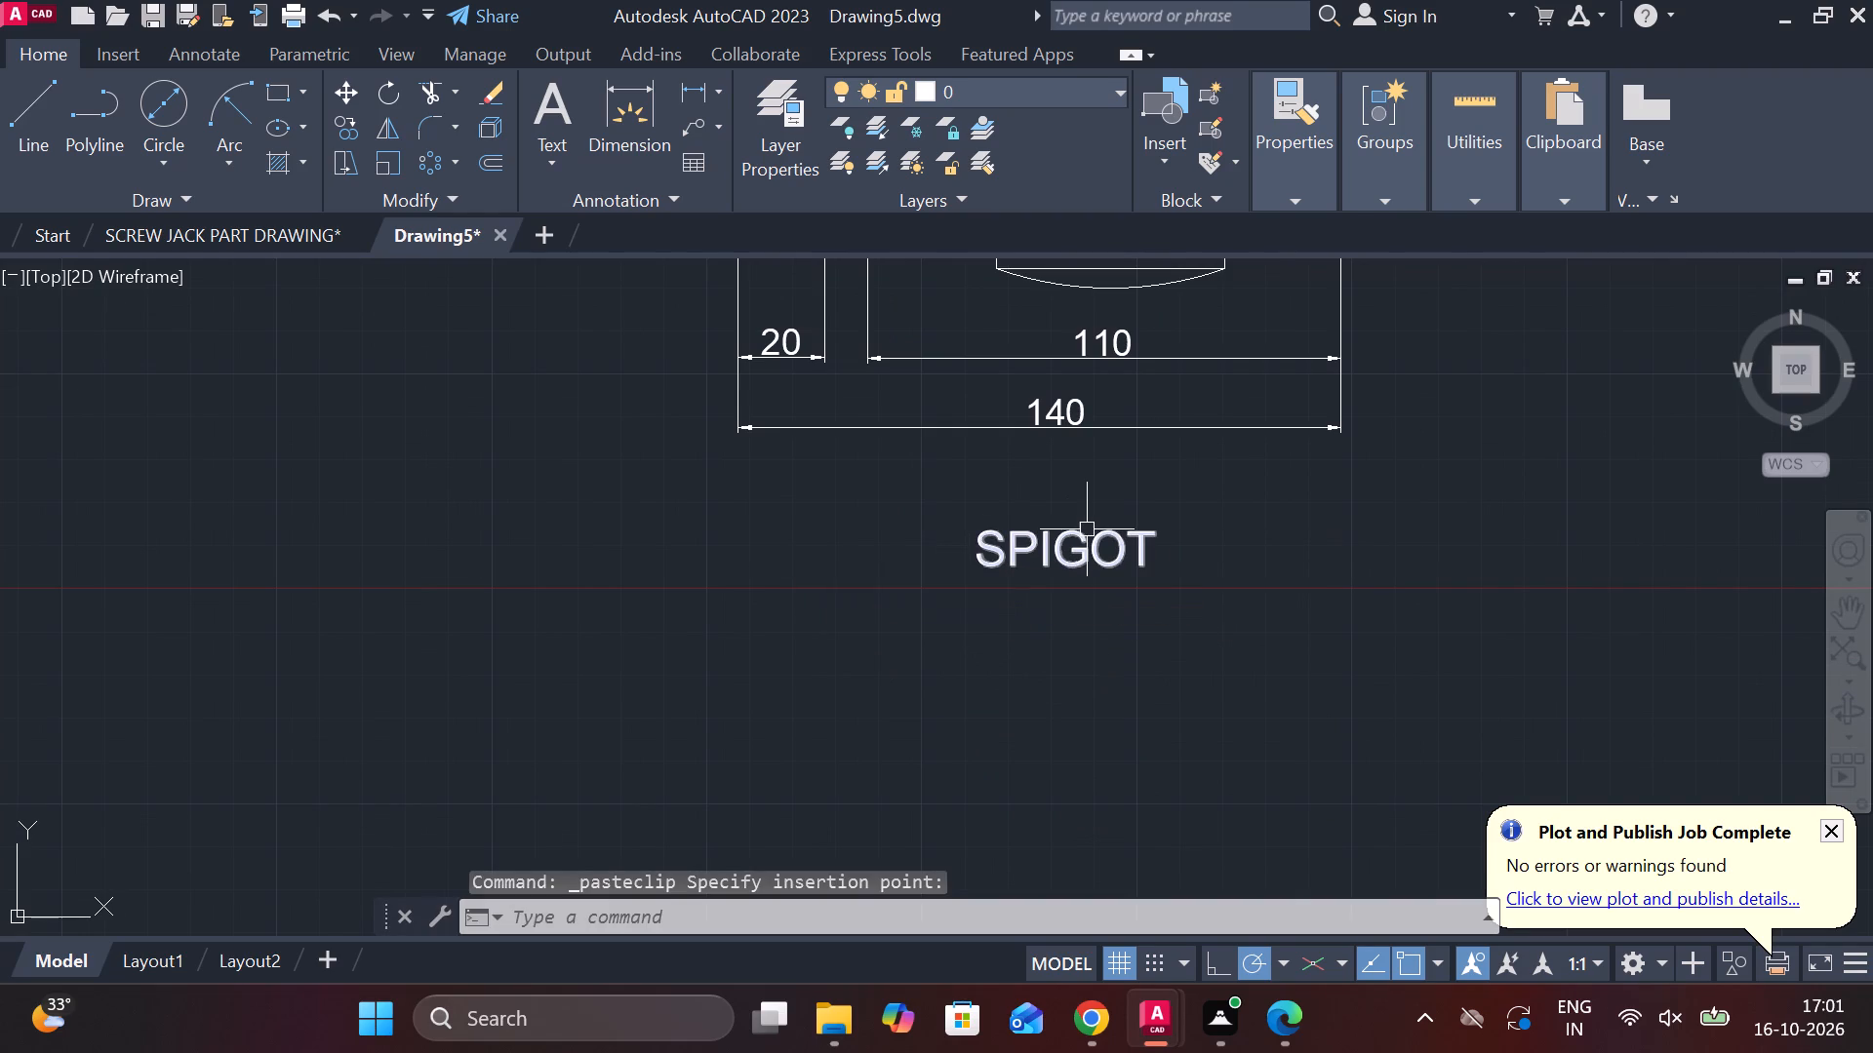
# Change the pasted caption's text to SECTIONAL ELEVATION and widen its text box so it fits on one line.
pyautogui.doubleClick(1082, 533)
pyautogui.click(1187, 561)
pyautogui.press('BackSpace')
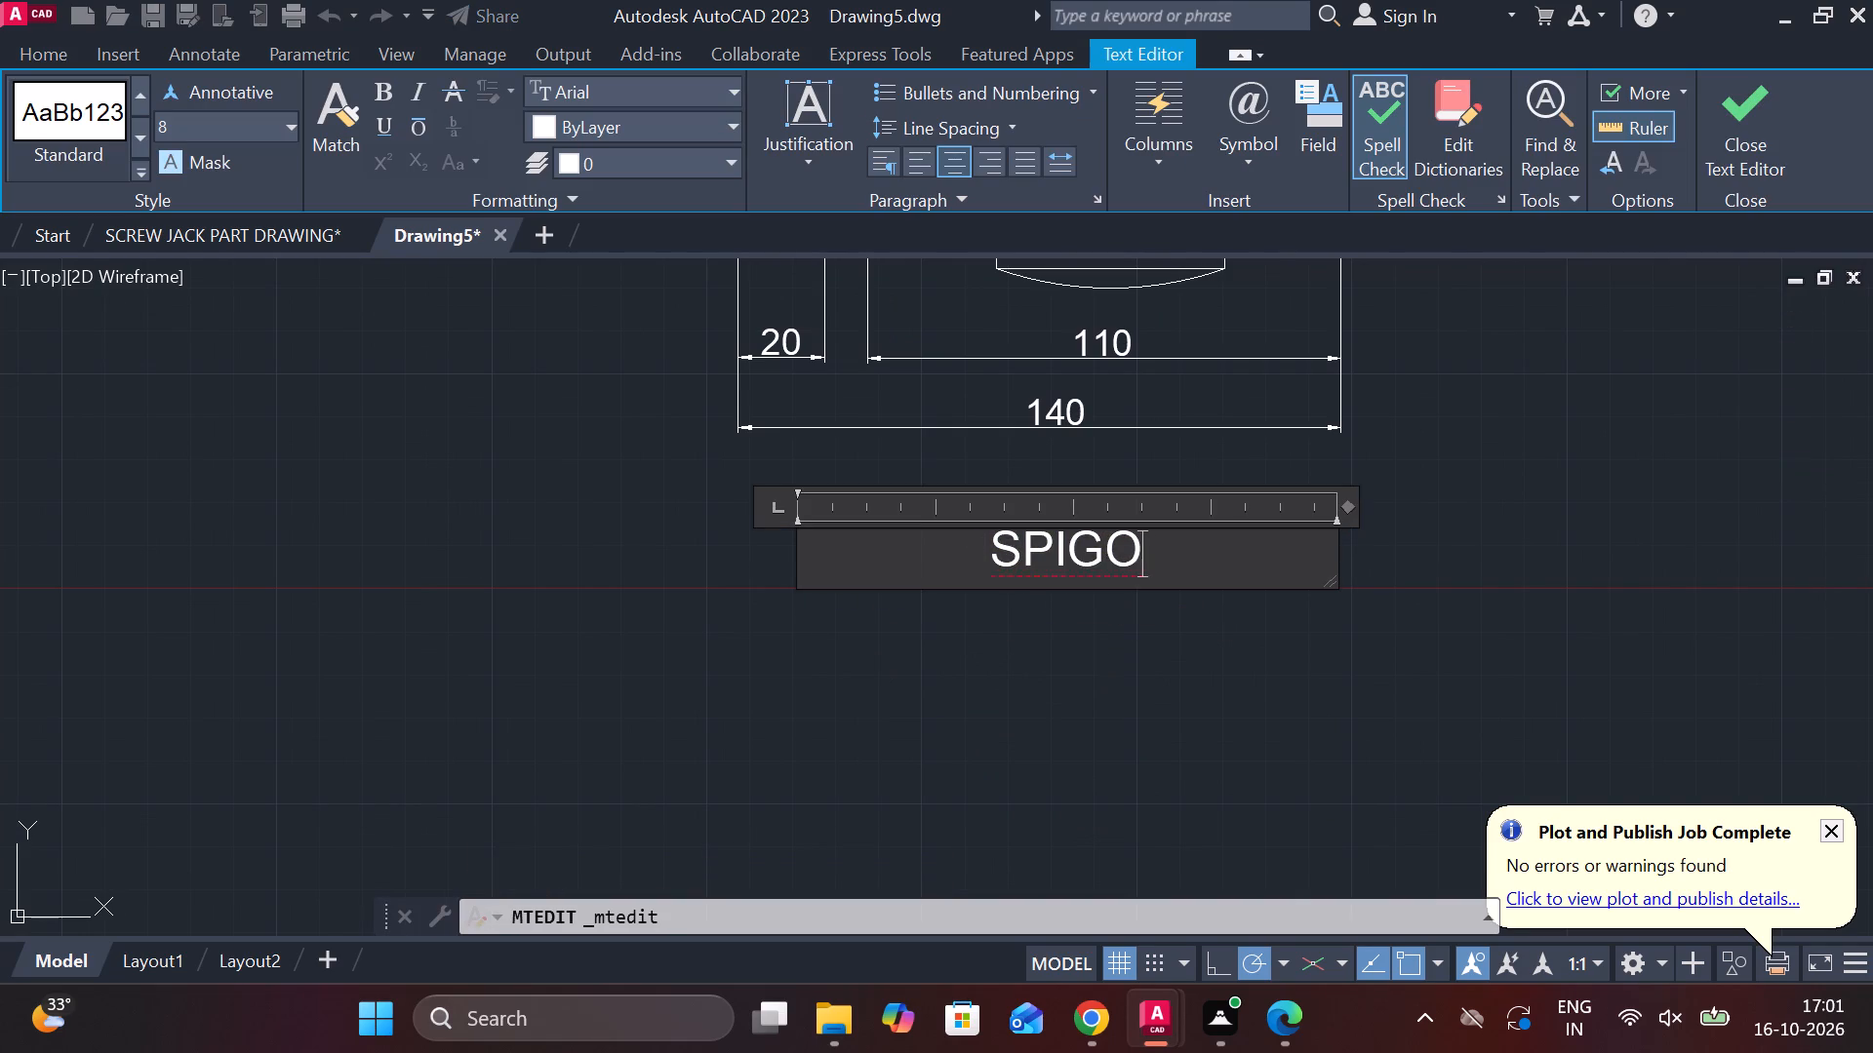
pyautogui.press('BackSpace')
pyautogui.press('BackSpace')
pyautogui.press('BackSpace')
pyautogui.press('BackSpace')
pyautogui.write('ECTIONAL')
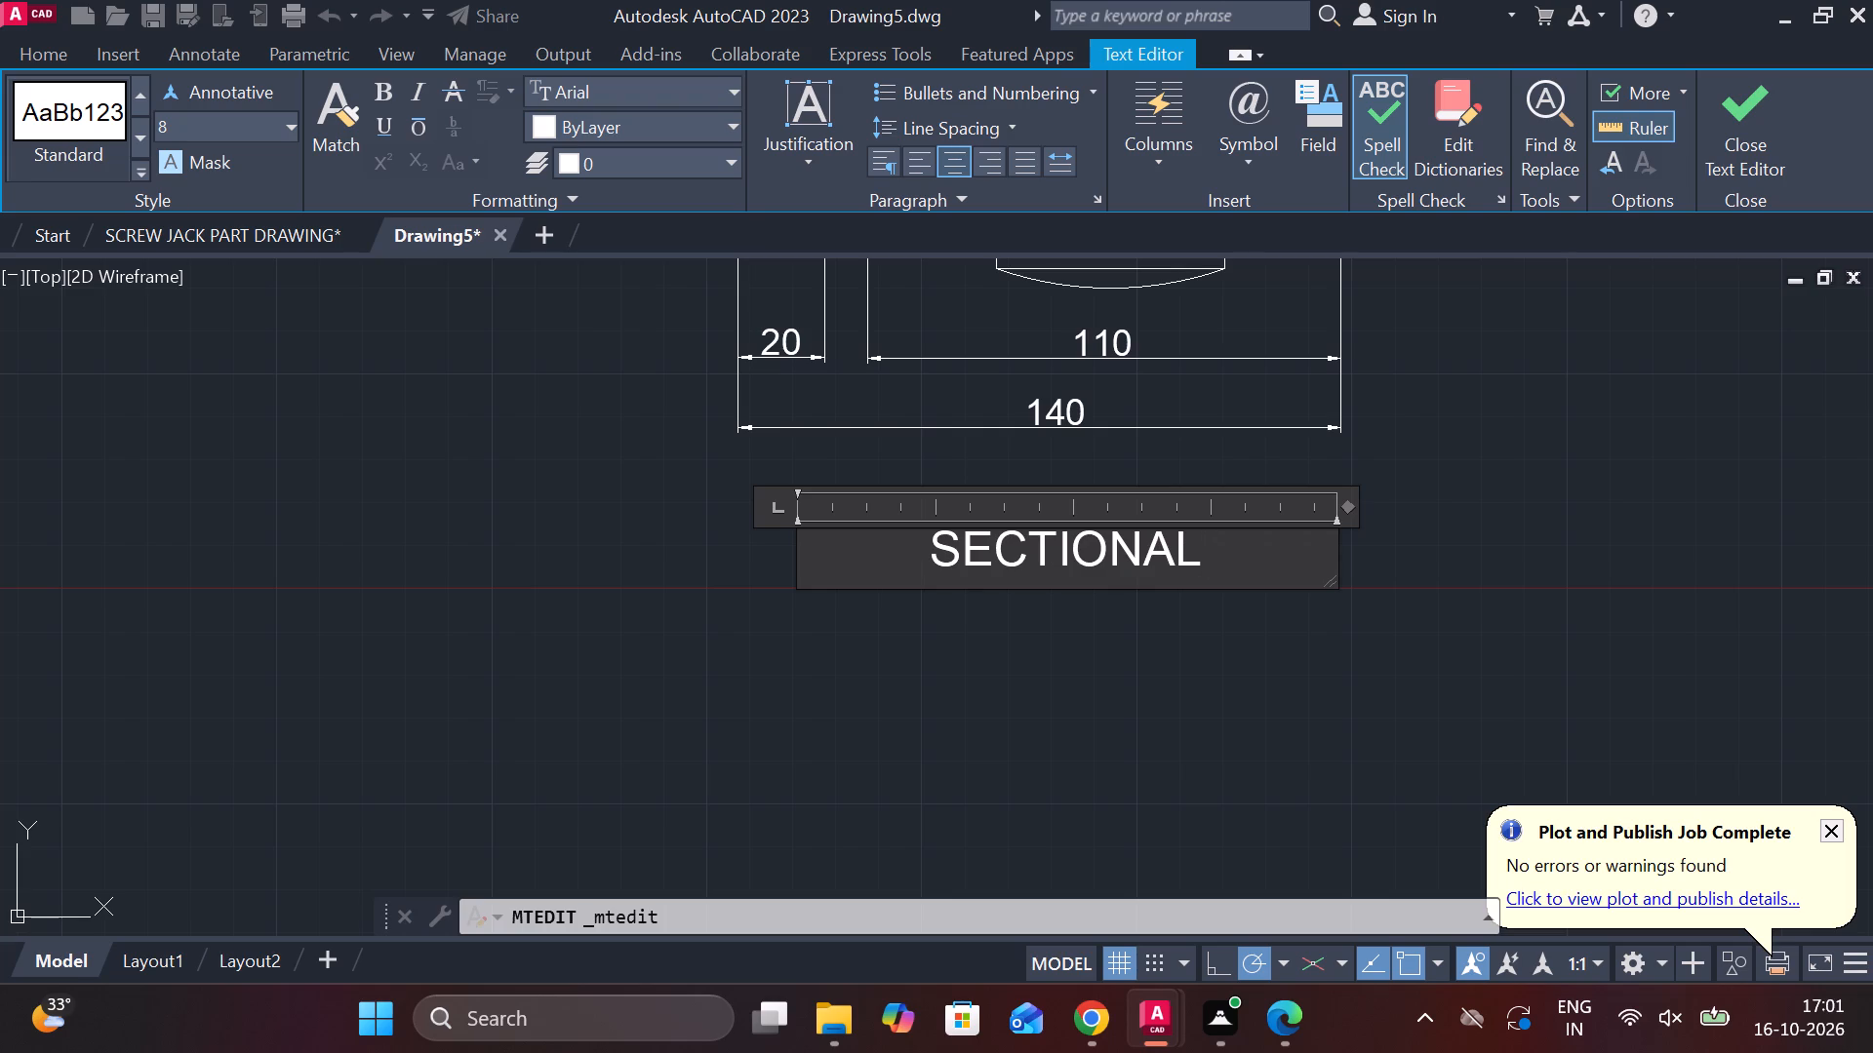
pyautogui.press('space')
pyautogui.write('ELEVATION')
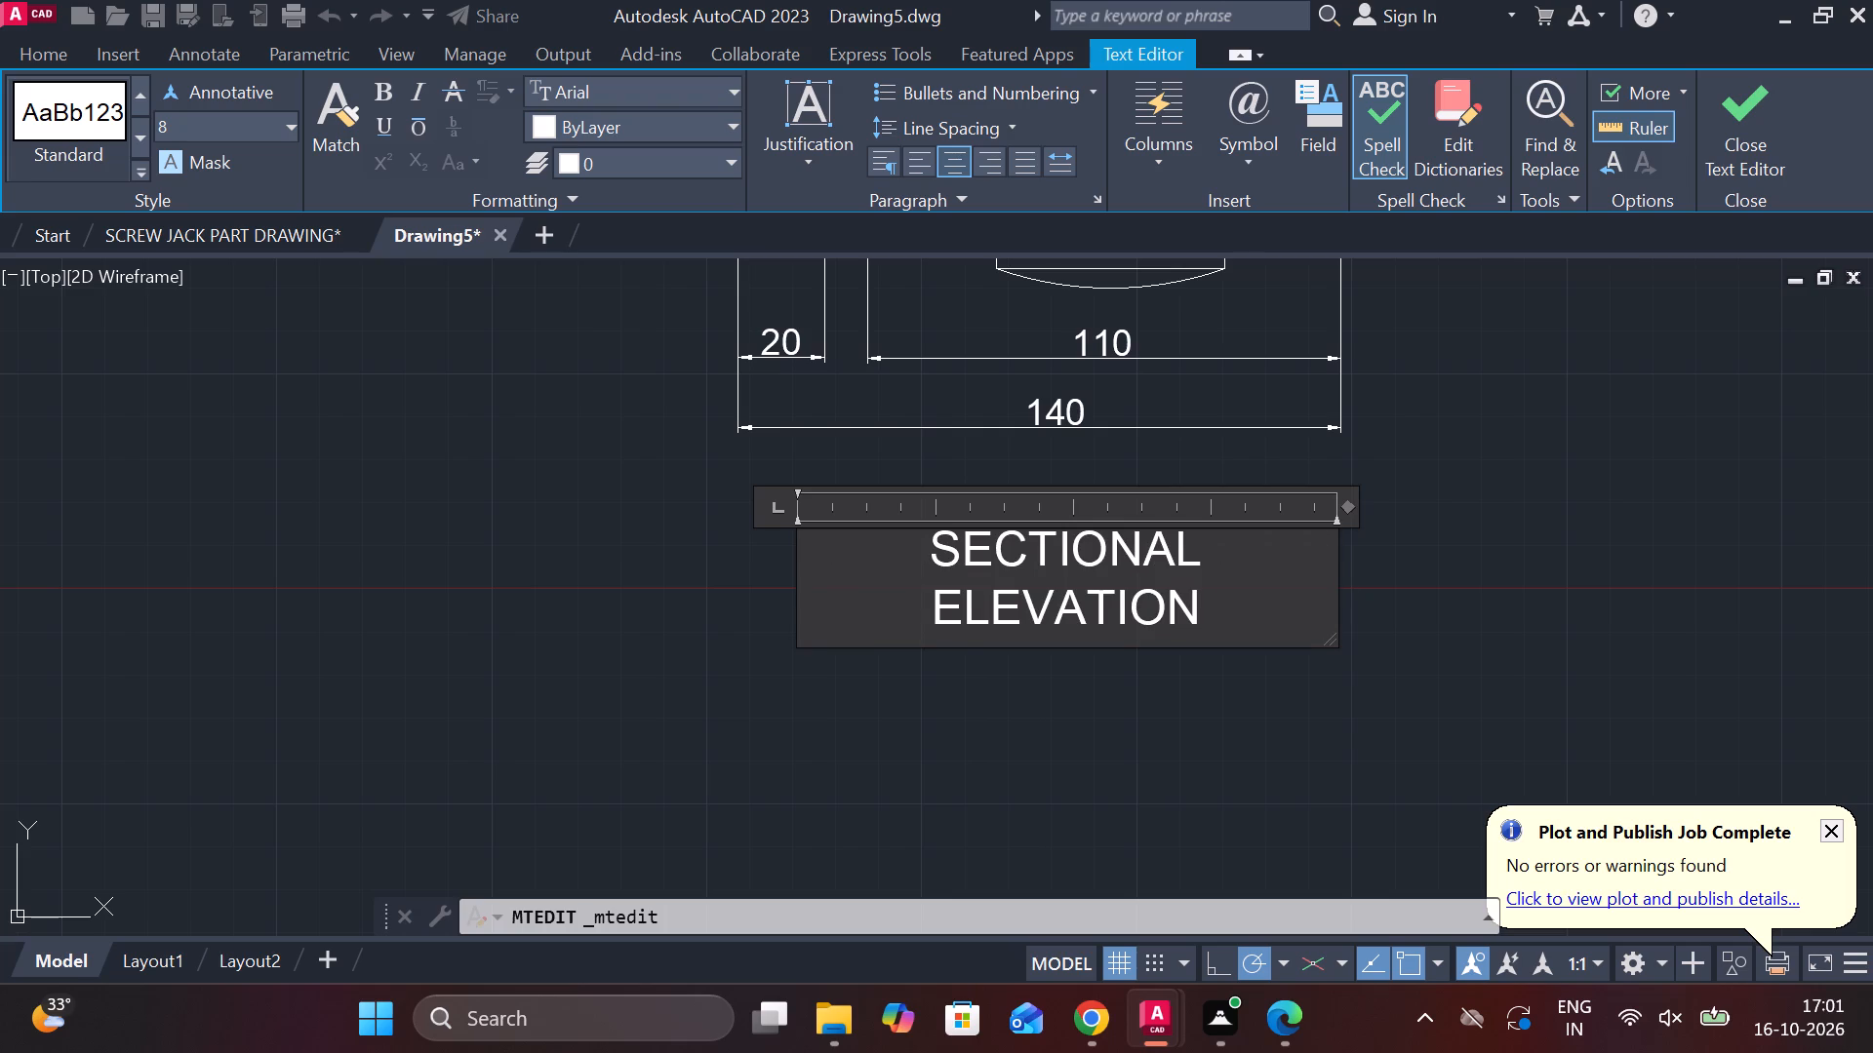
pyautogui.moveTo(1334, 587); pyautogui.dragTo(1360, 599)
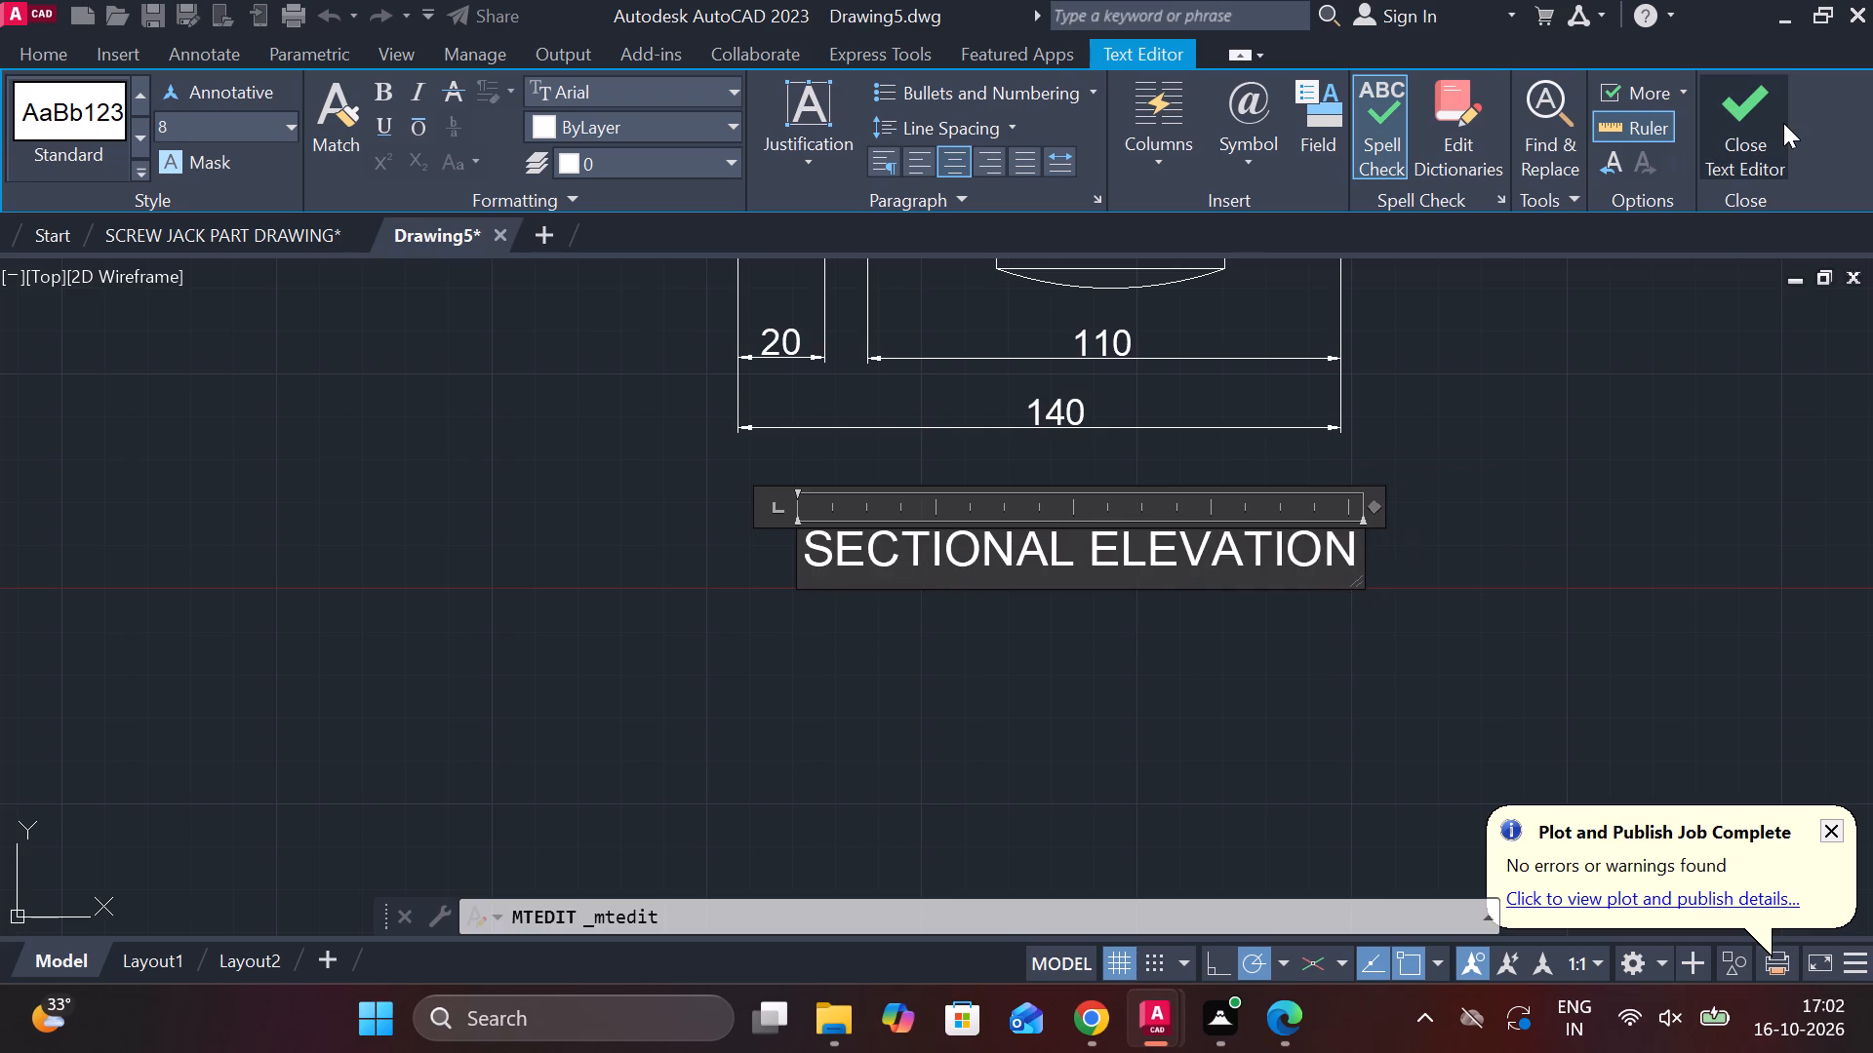
pyautogui.click(1757, 120)
# Move the SECTIONAL ELEVATION caption slightly up and to the left, centring it beneath the 140 dimension.
pyautogui.scroll(-2, 1441, 422)
pyautogui.scroll(2, 1381, 472)
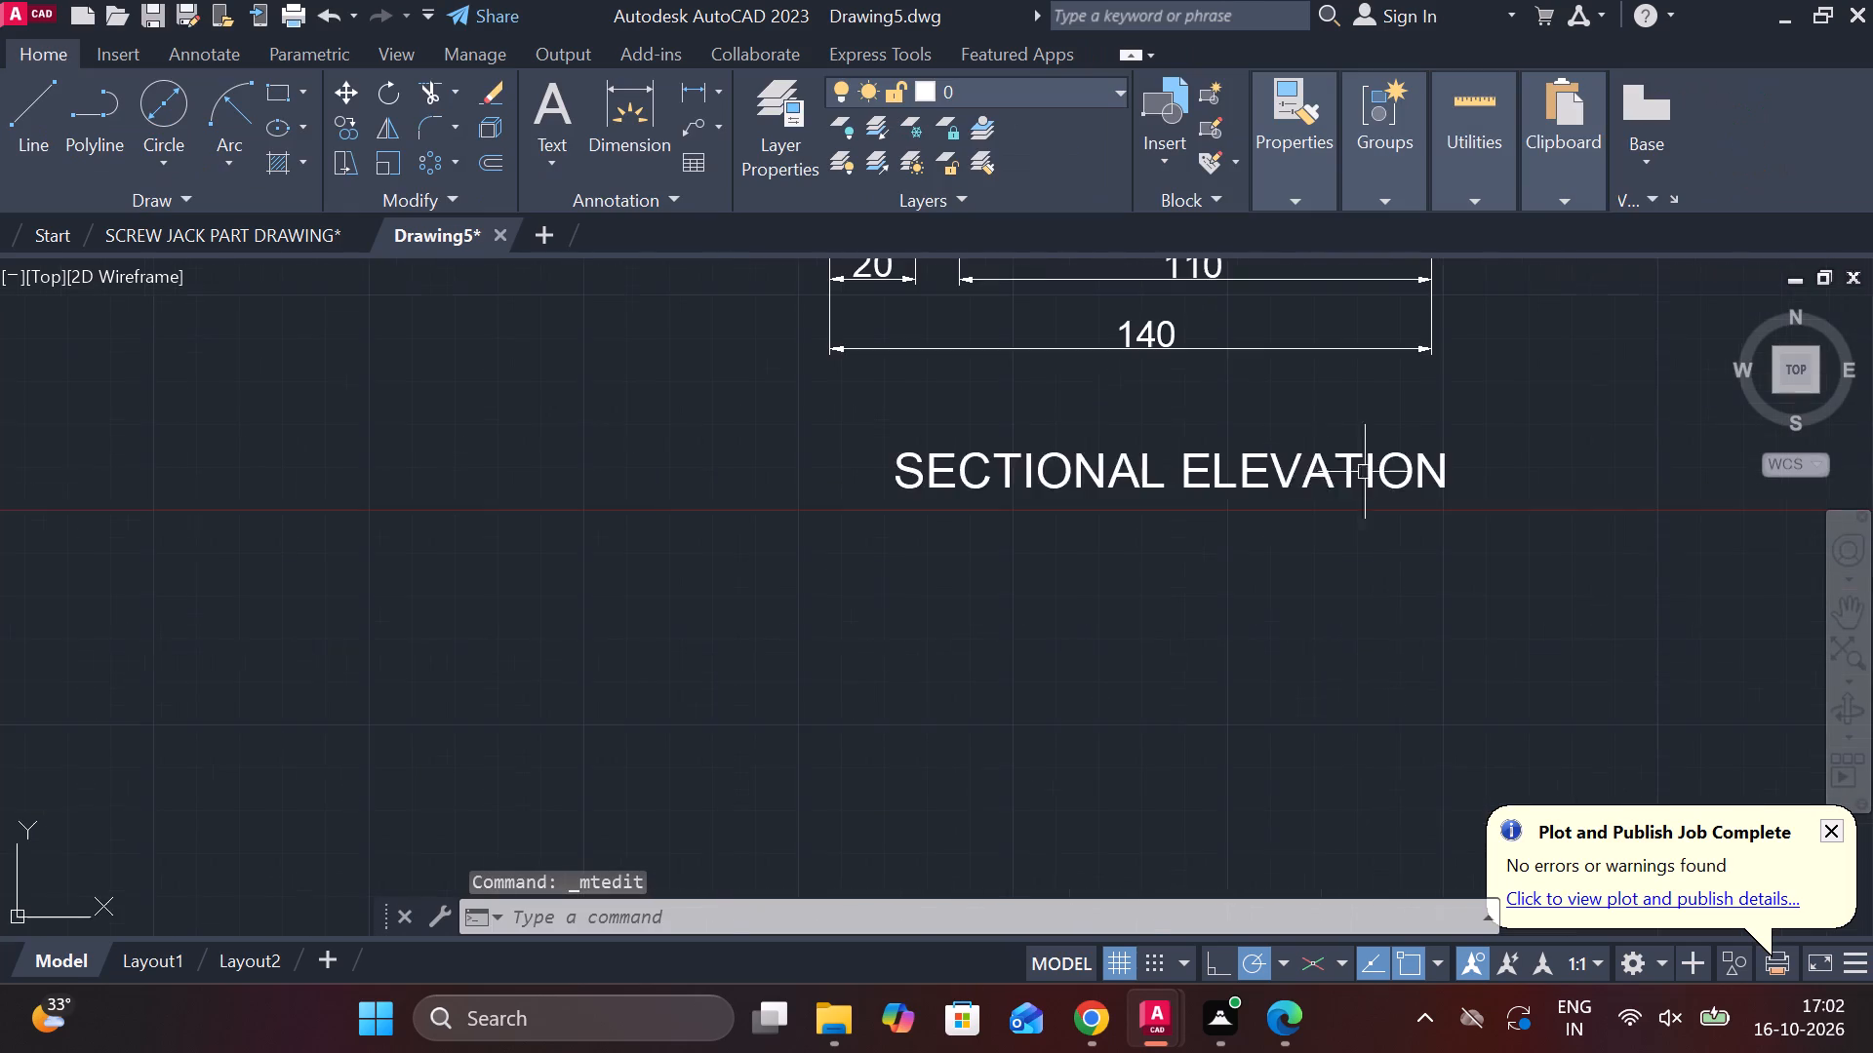
pyautogui.scroll(2, 1271, 480)
pyautogui.click(1271, 480)
pyautogui.scroll(-2, 1233, 476)
pyautogui.click(1244, 473)
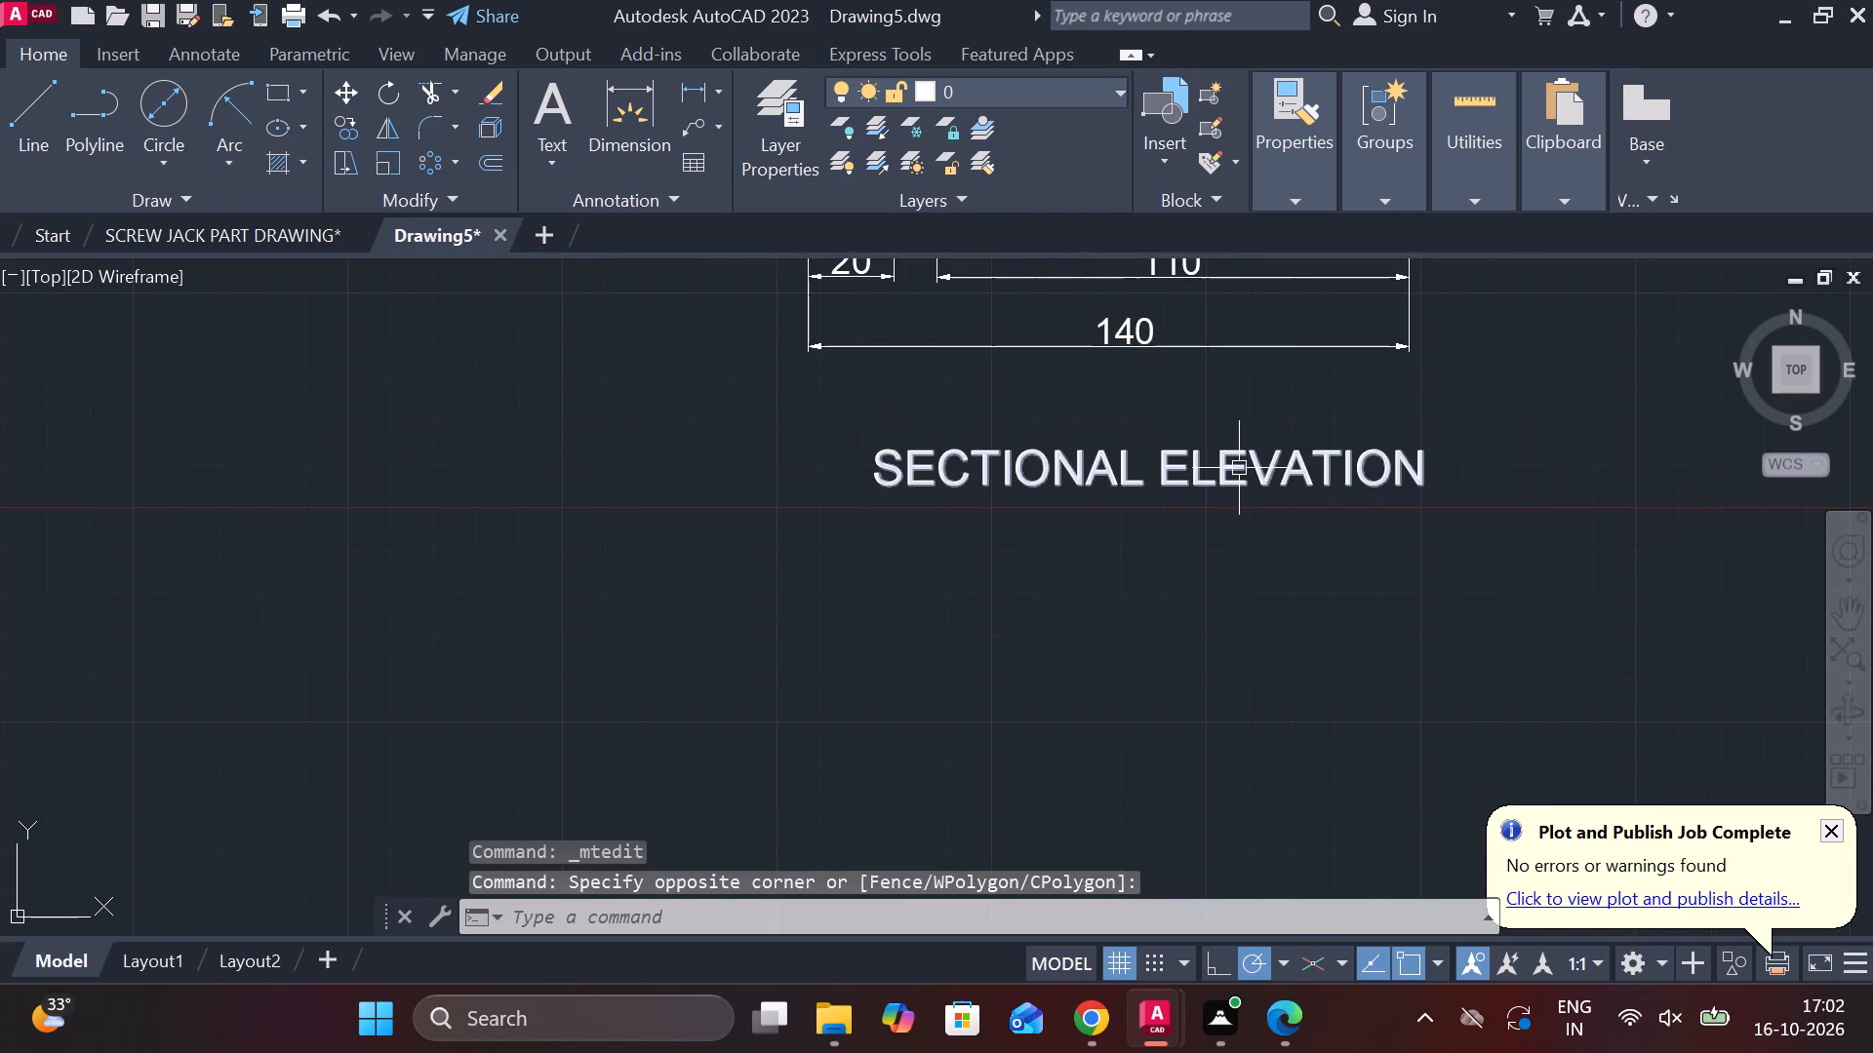
pyautogui.click(1235, 468)
pyautogui.click(863, 453)
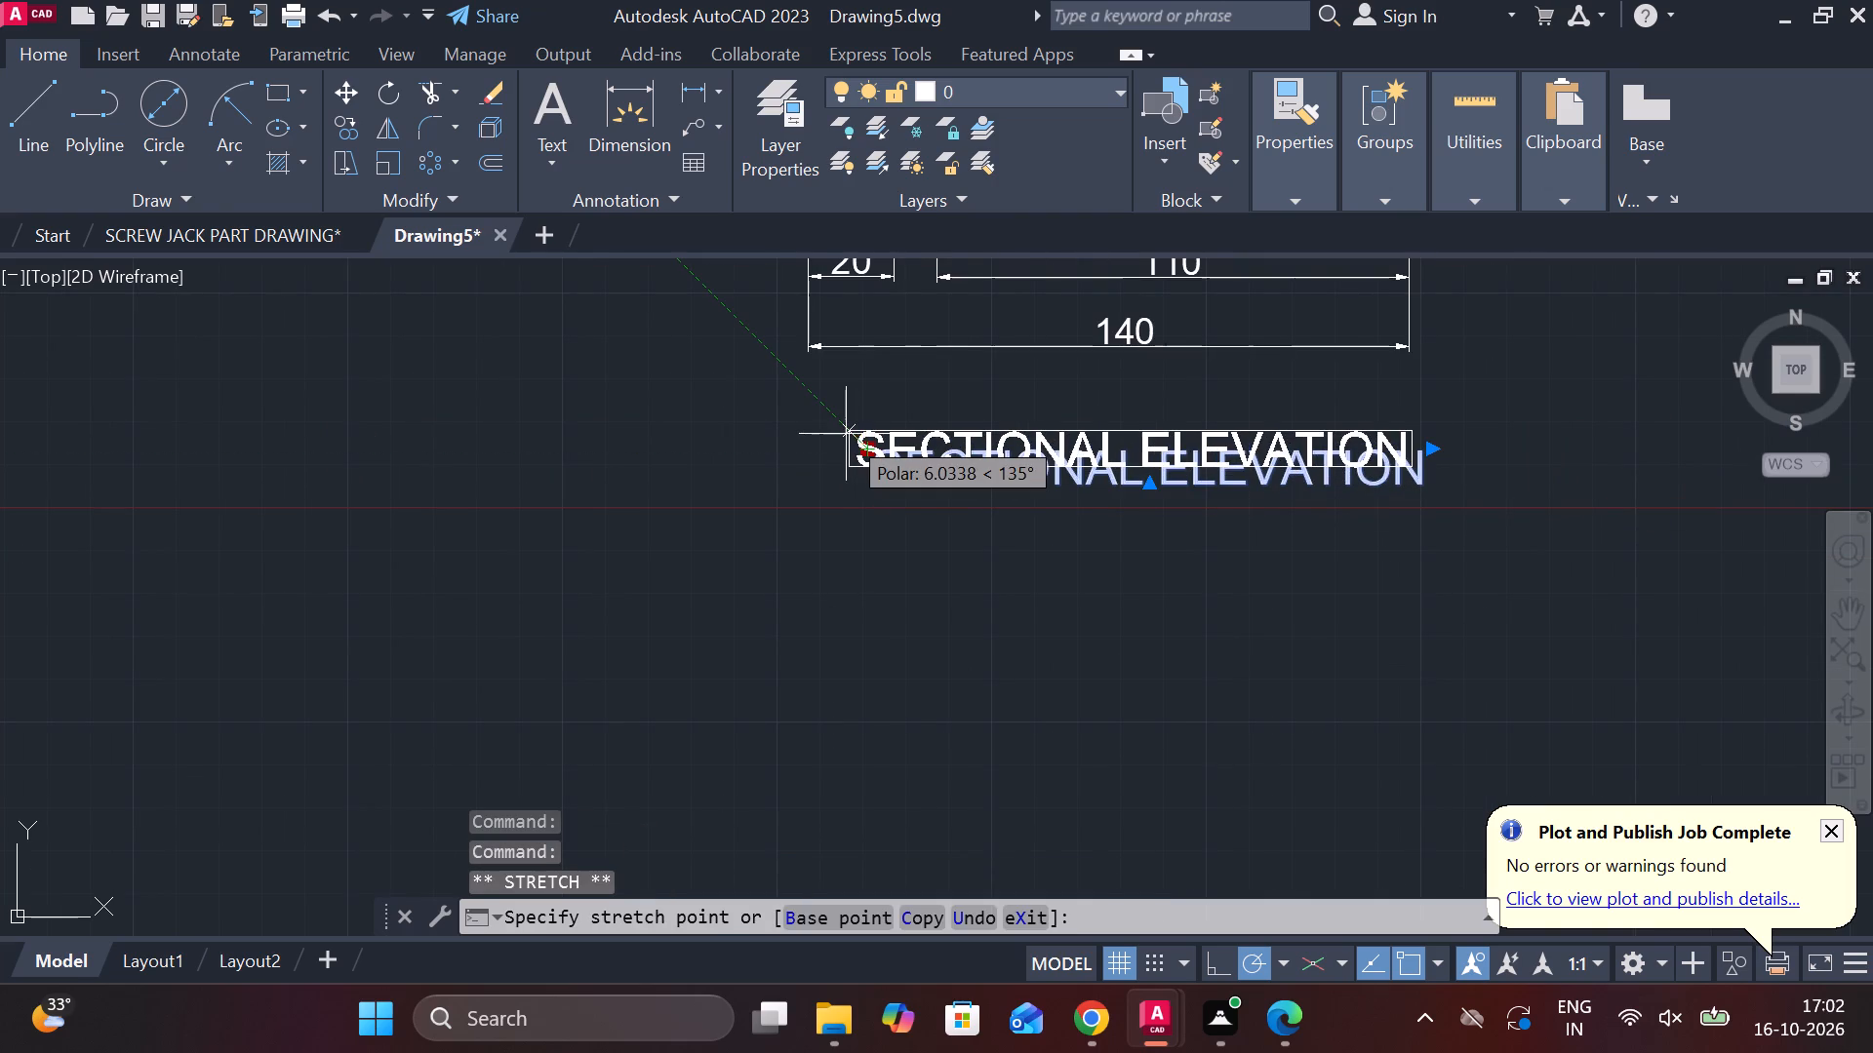
pyautogui.click(847, 419)
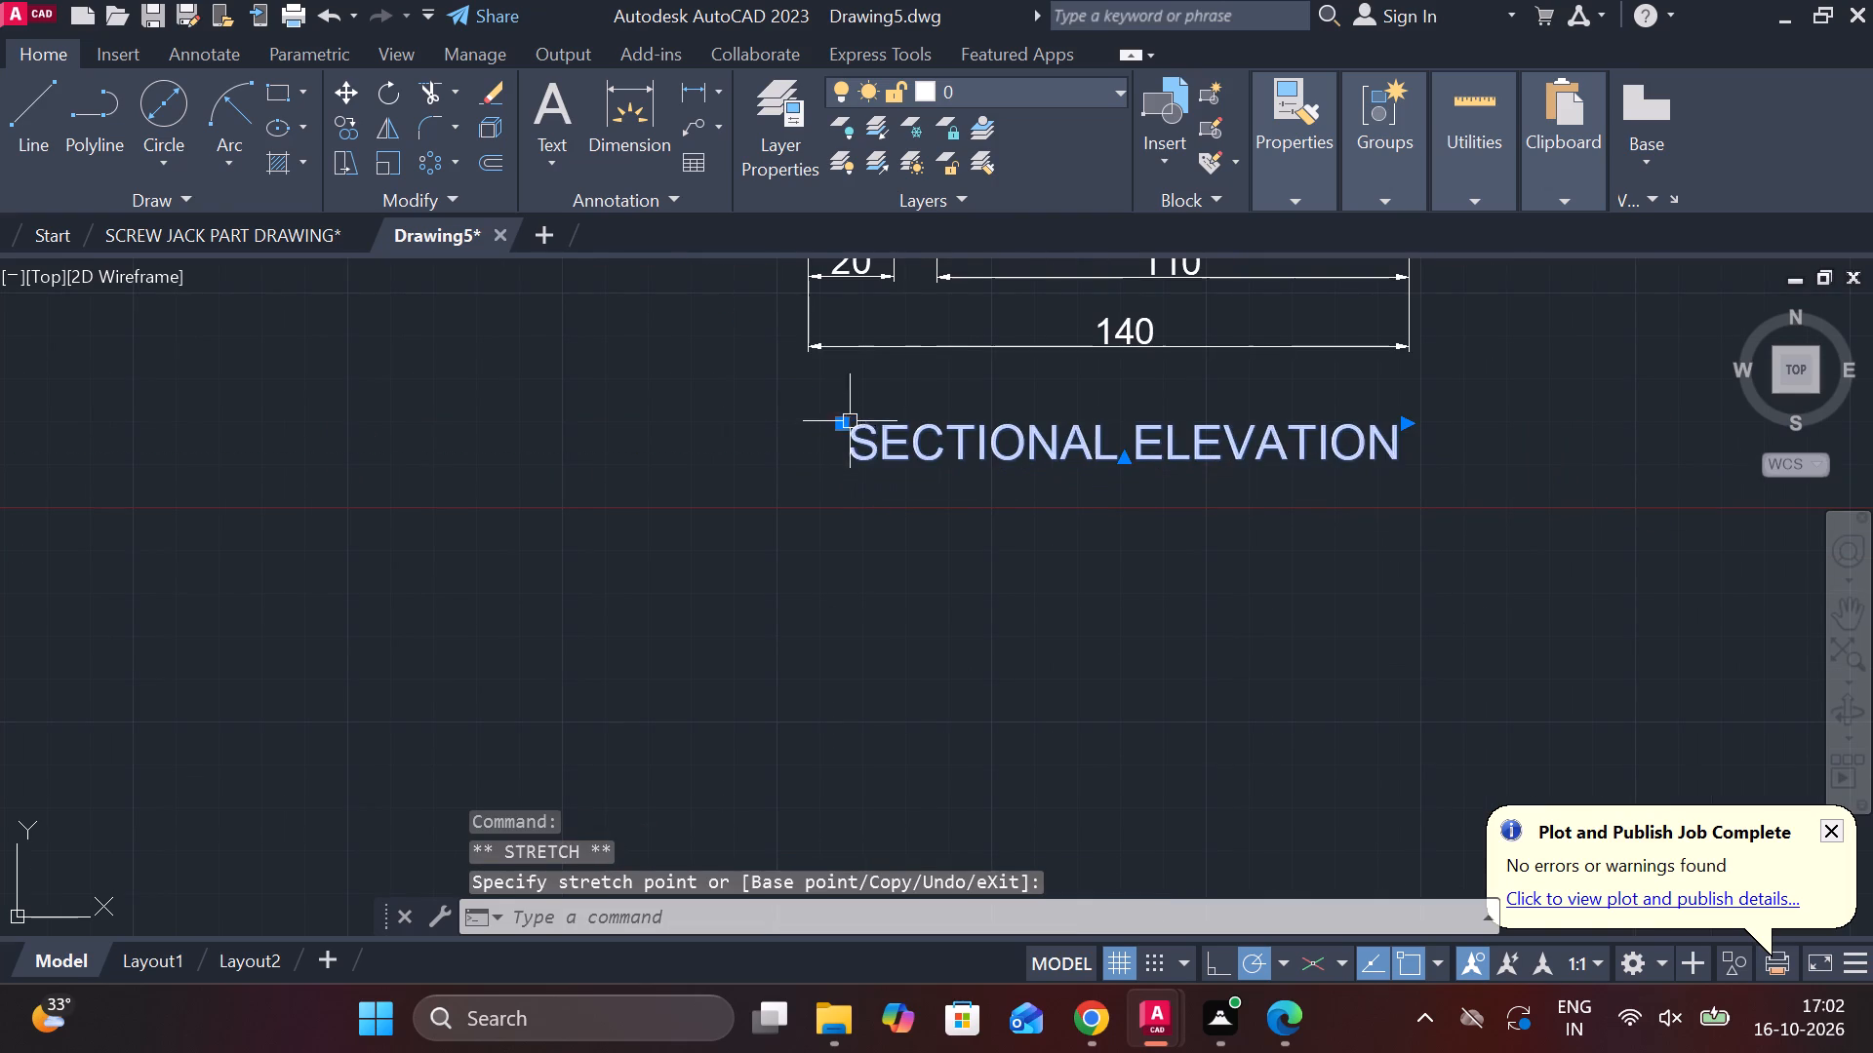
pyautogui.scroll(-2, 857, 427)
pyautogui.press('Escape')
# Lengthen the assembly's horizontal centre line to the right, well past the spigot rod and its collar diameter dimension.
pyautogui.scroll(-2, 1159, 474)
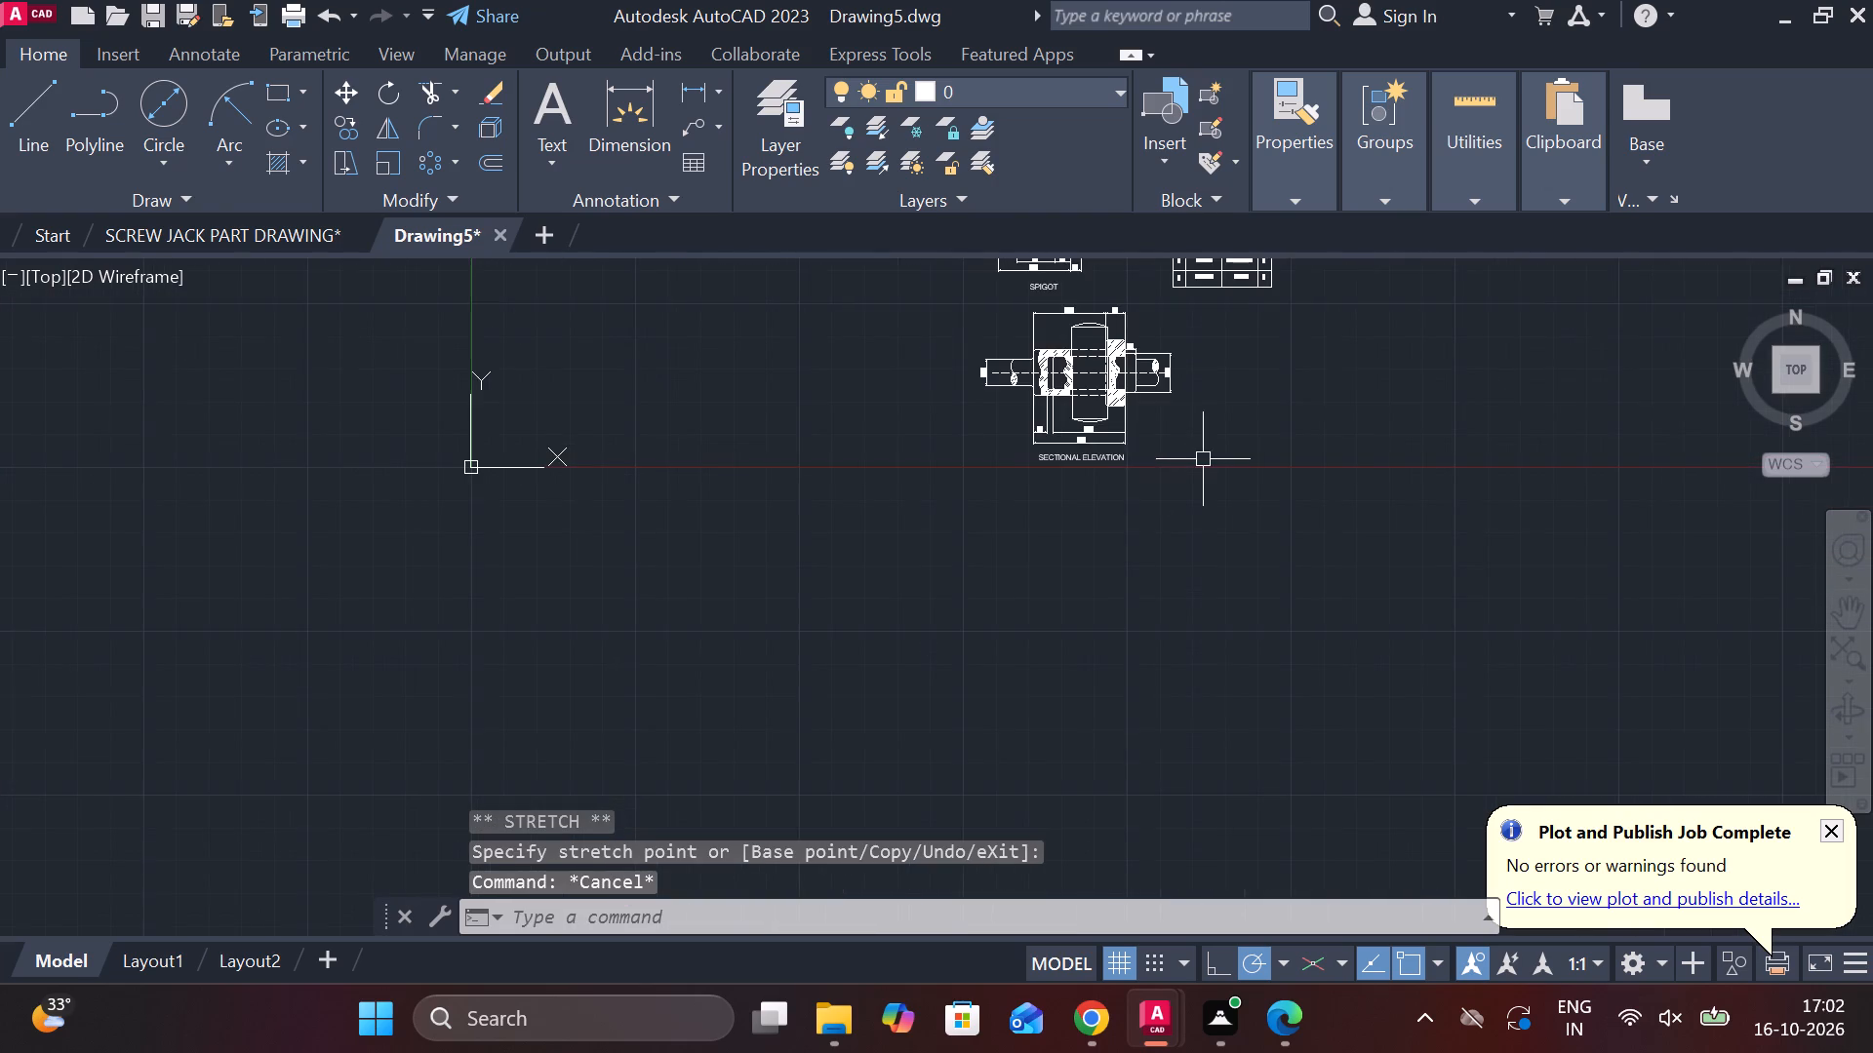
pyautogui.moveTo(1201, 463); pyautogui.dragTo(980, 618, button='middle')
pyautogui.scroll(2, 1031, 552)
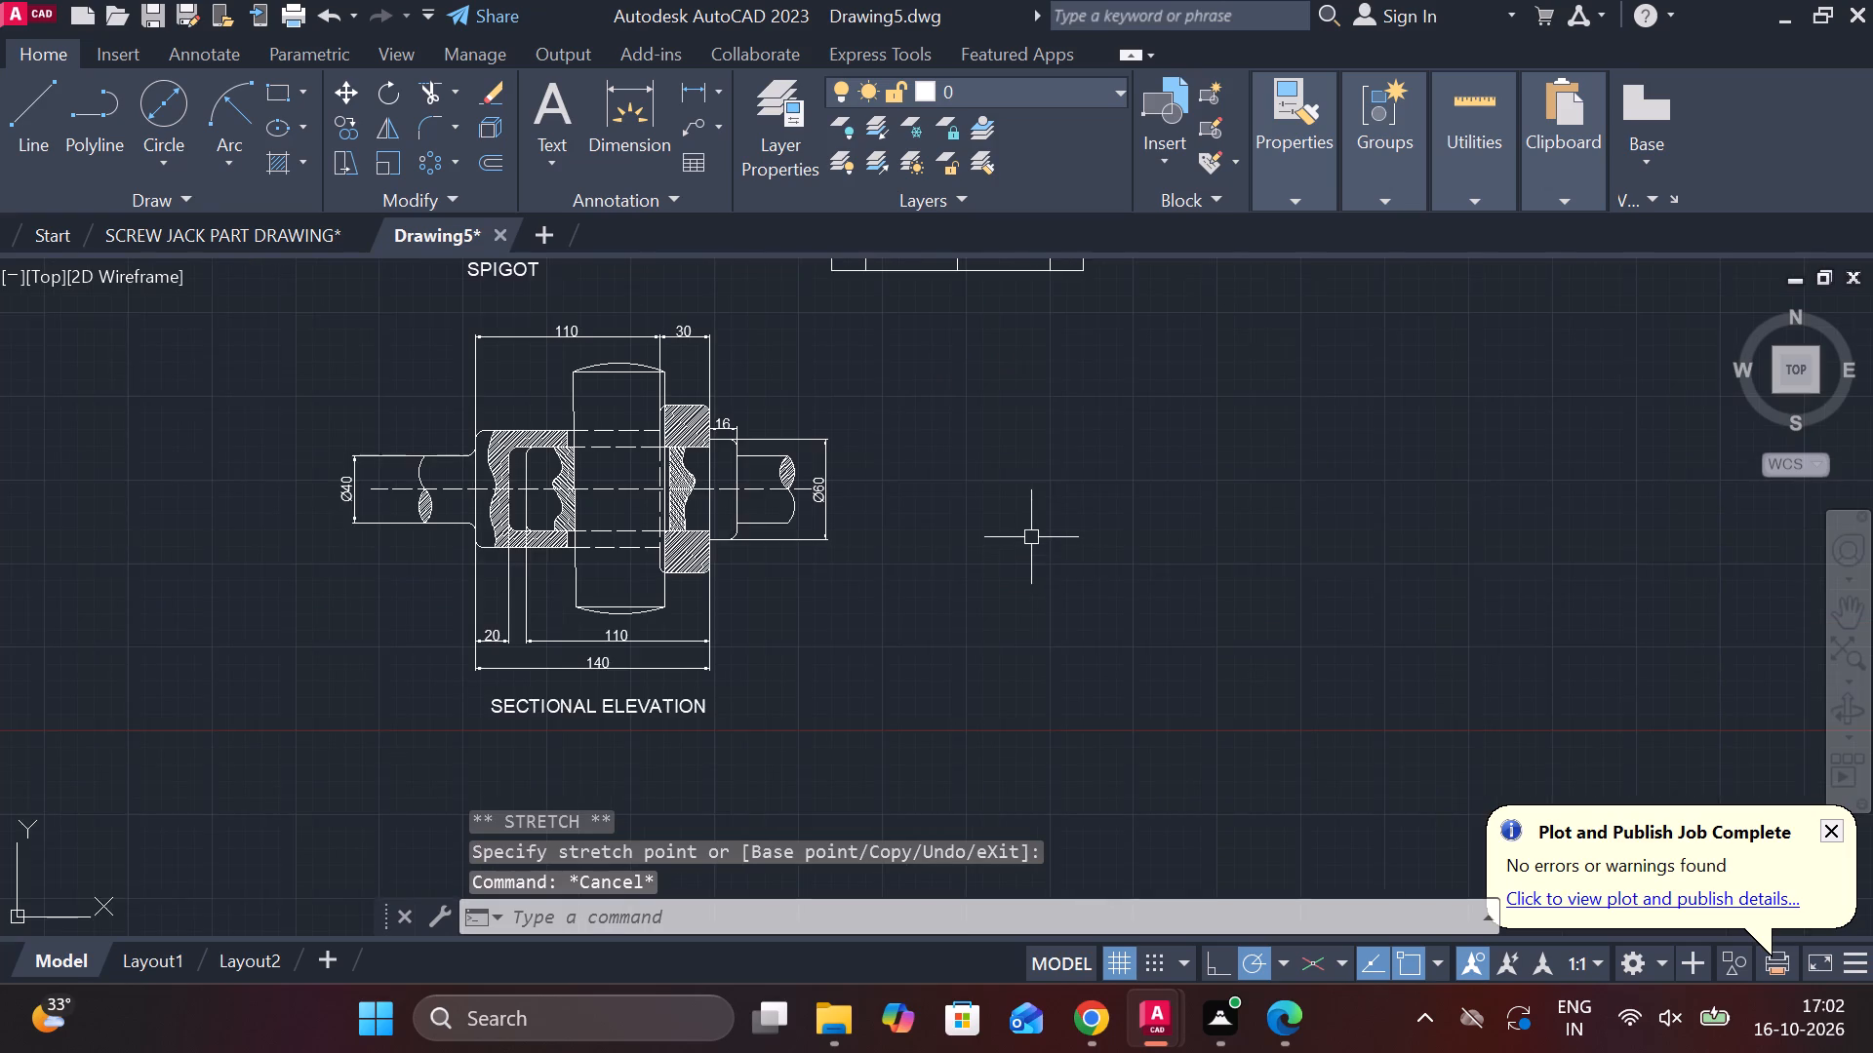
pyautogui.moveTo(1057, 647); pyautogui.dragTo(1091, 748, button='middle')
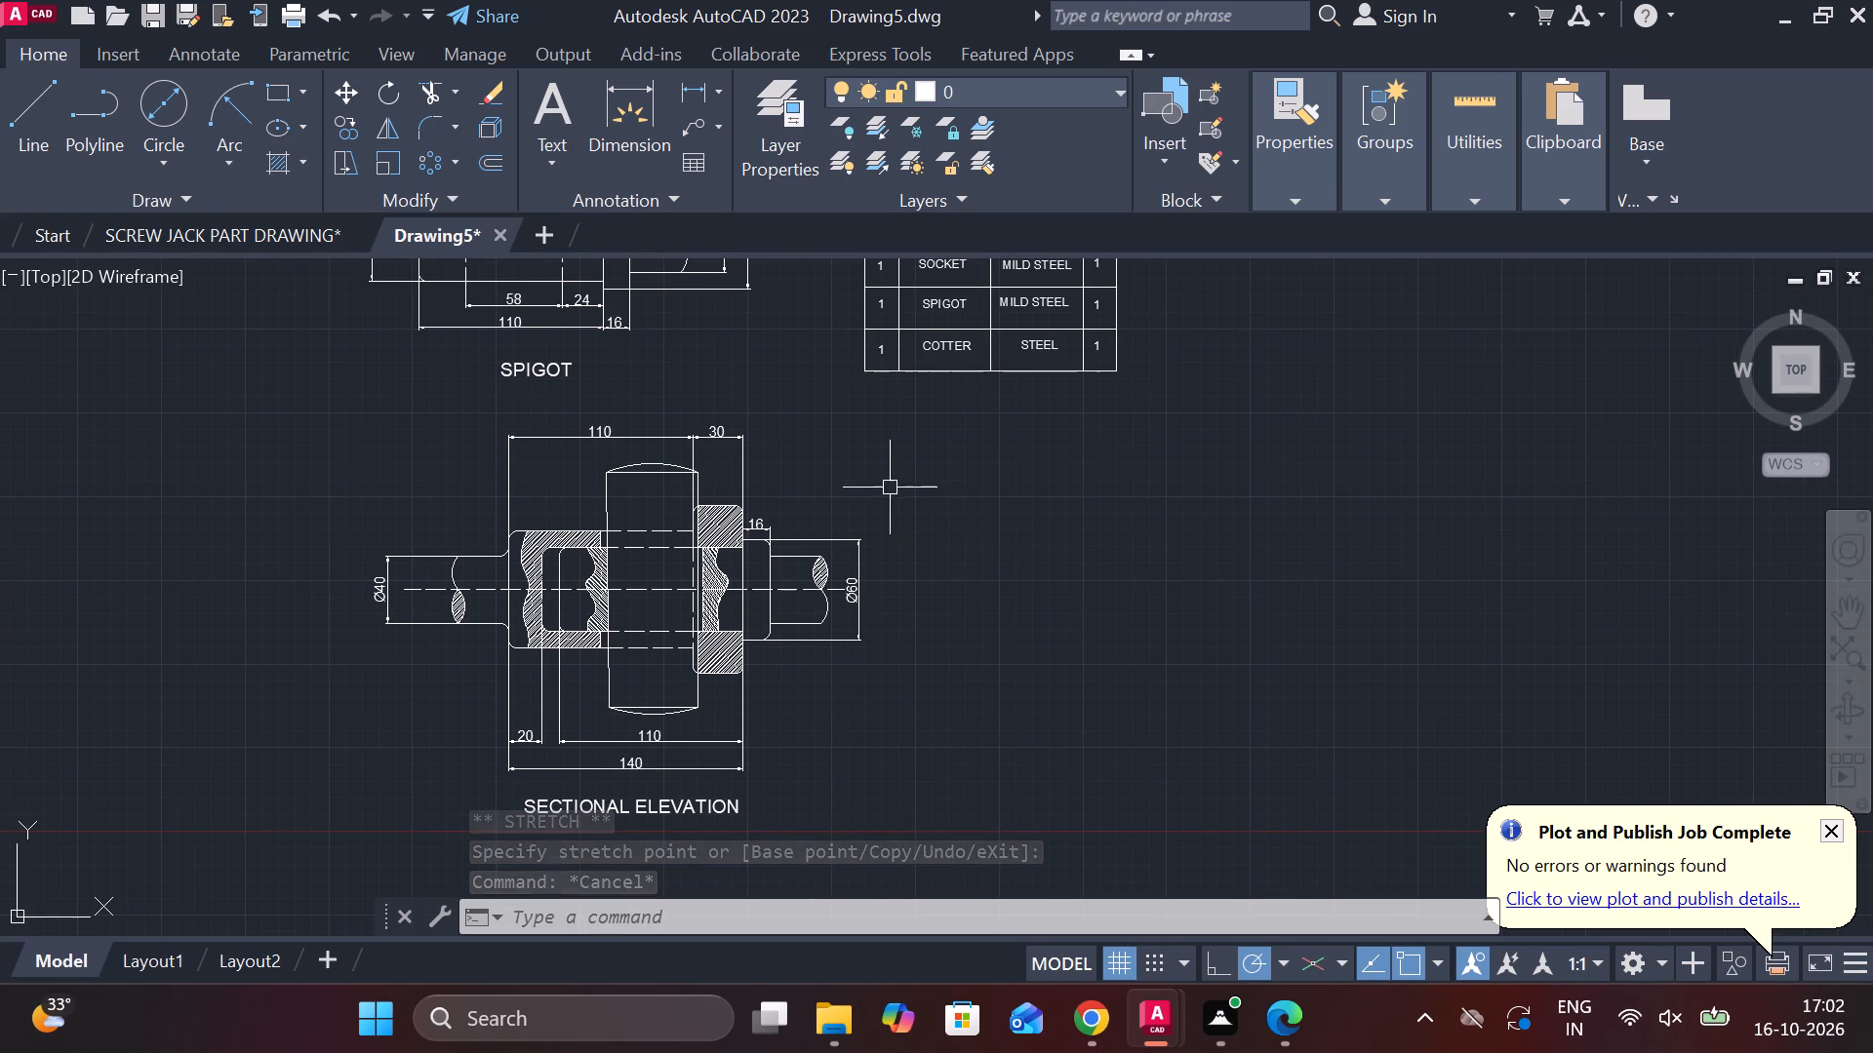
pyautogui.moveTo(927, 495); pyautogui.dragTo(992, 601, button='middle')
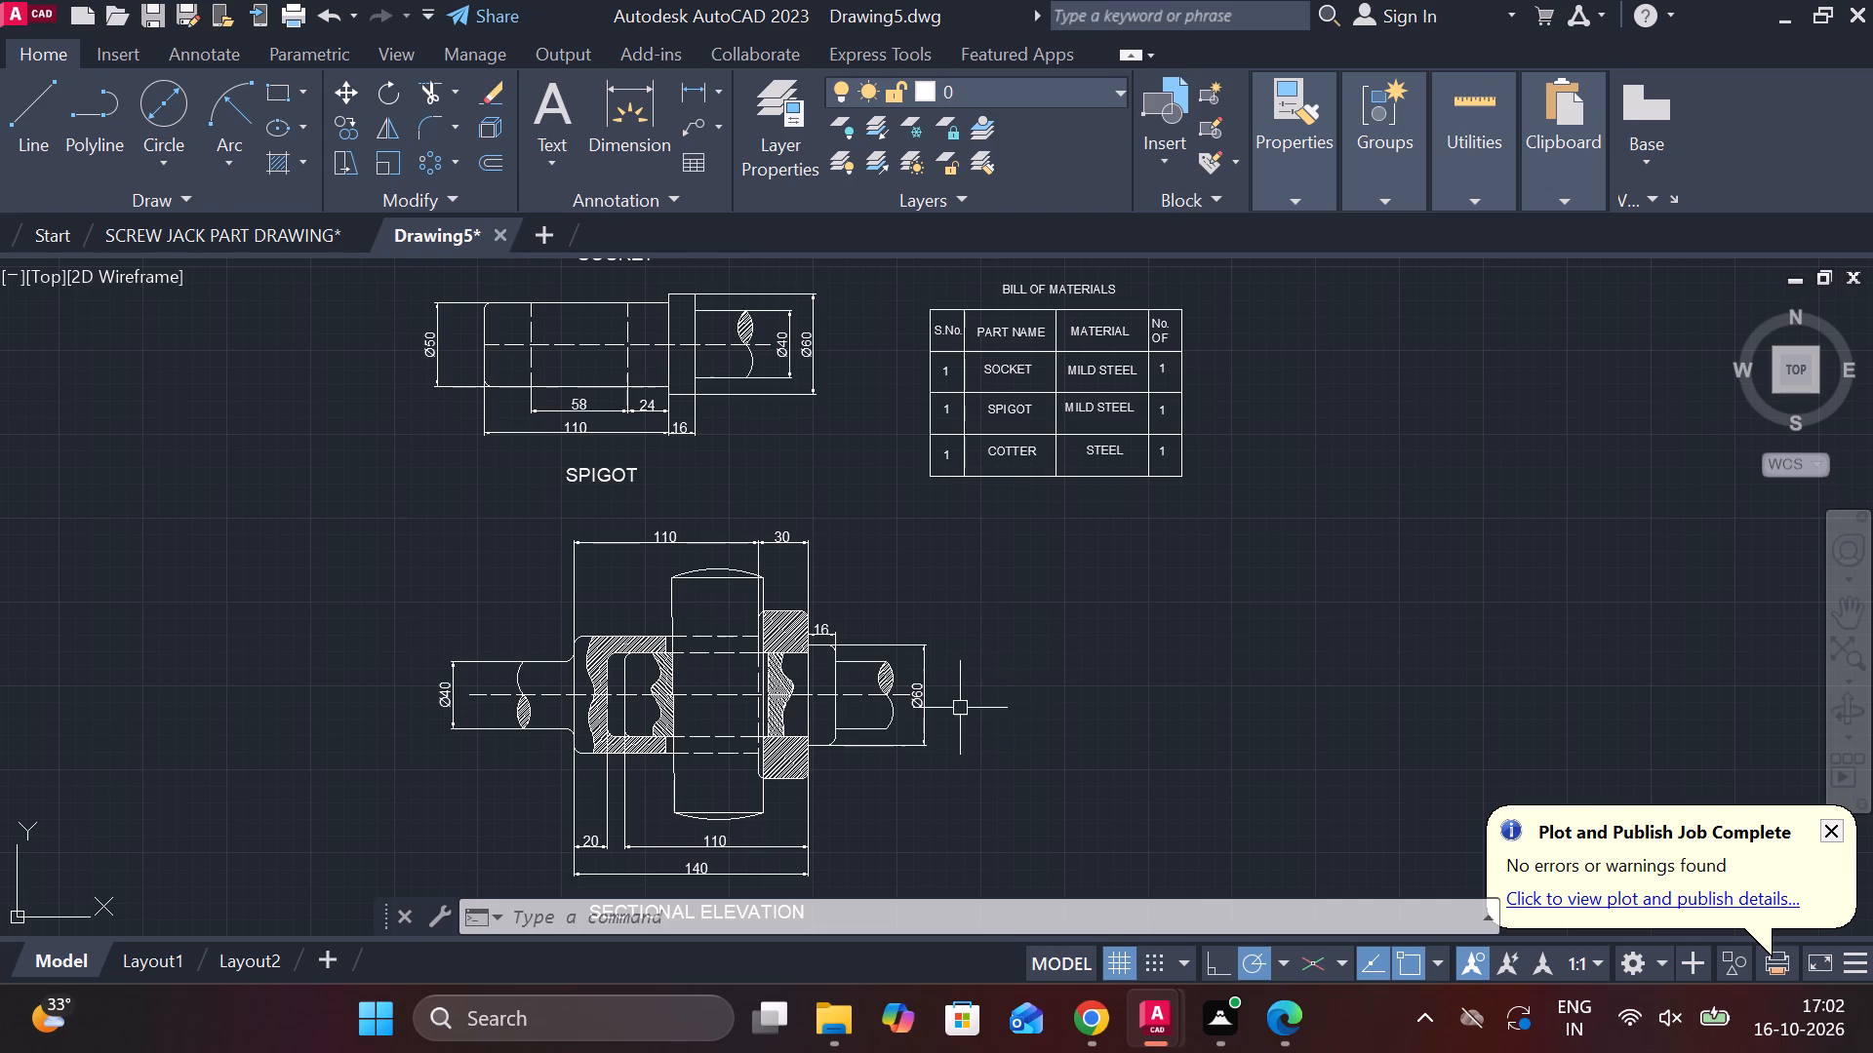
pyautogui.scroll(2, 906, 707)
pyautogui.click(781, 685)
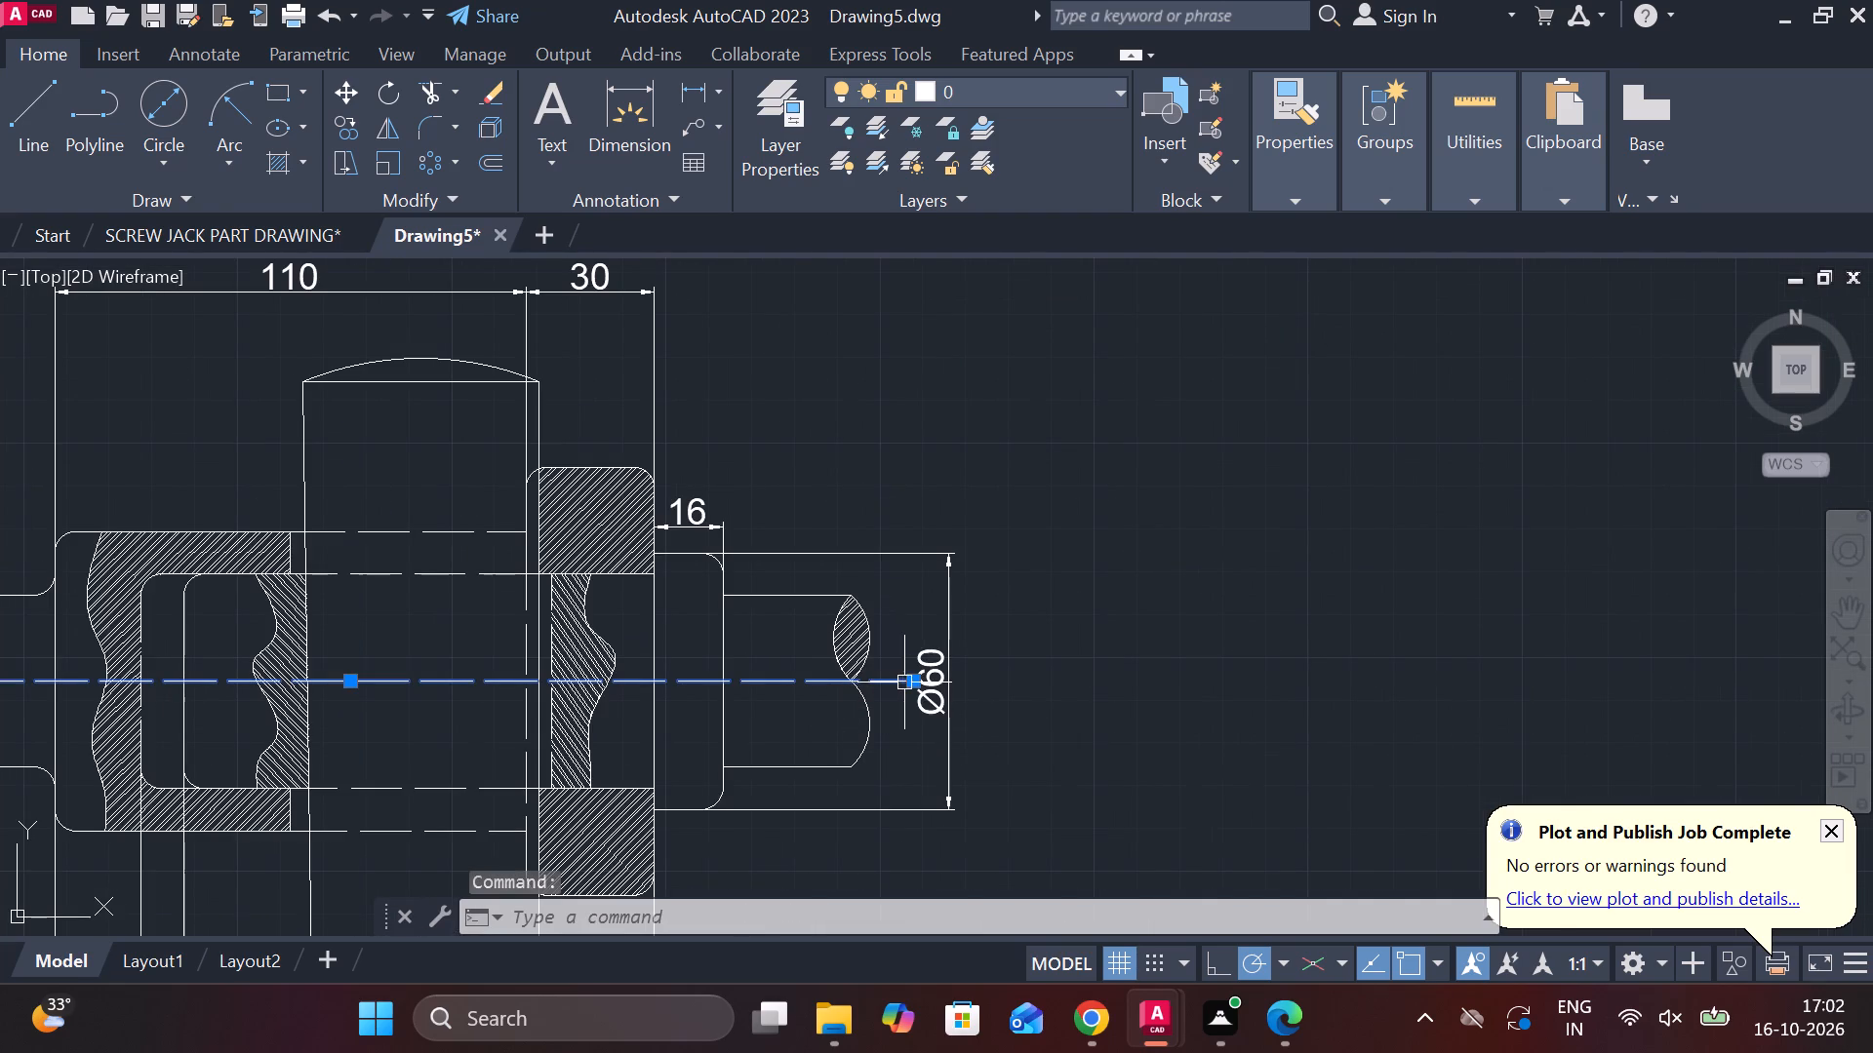
pyautogui.click(1030, 755)
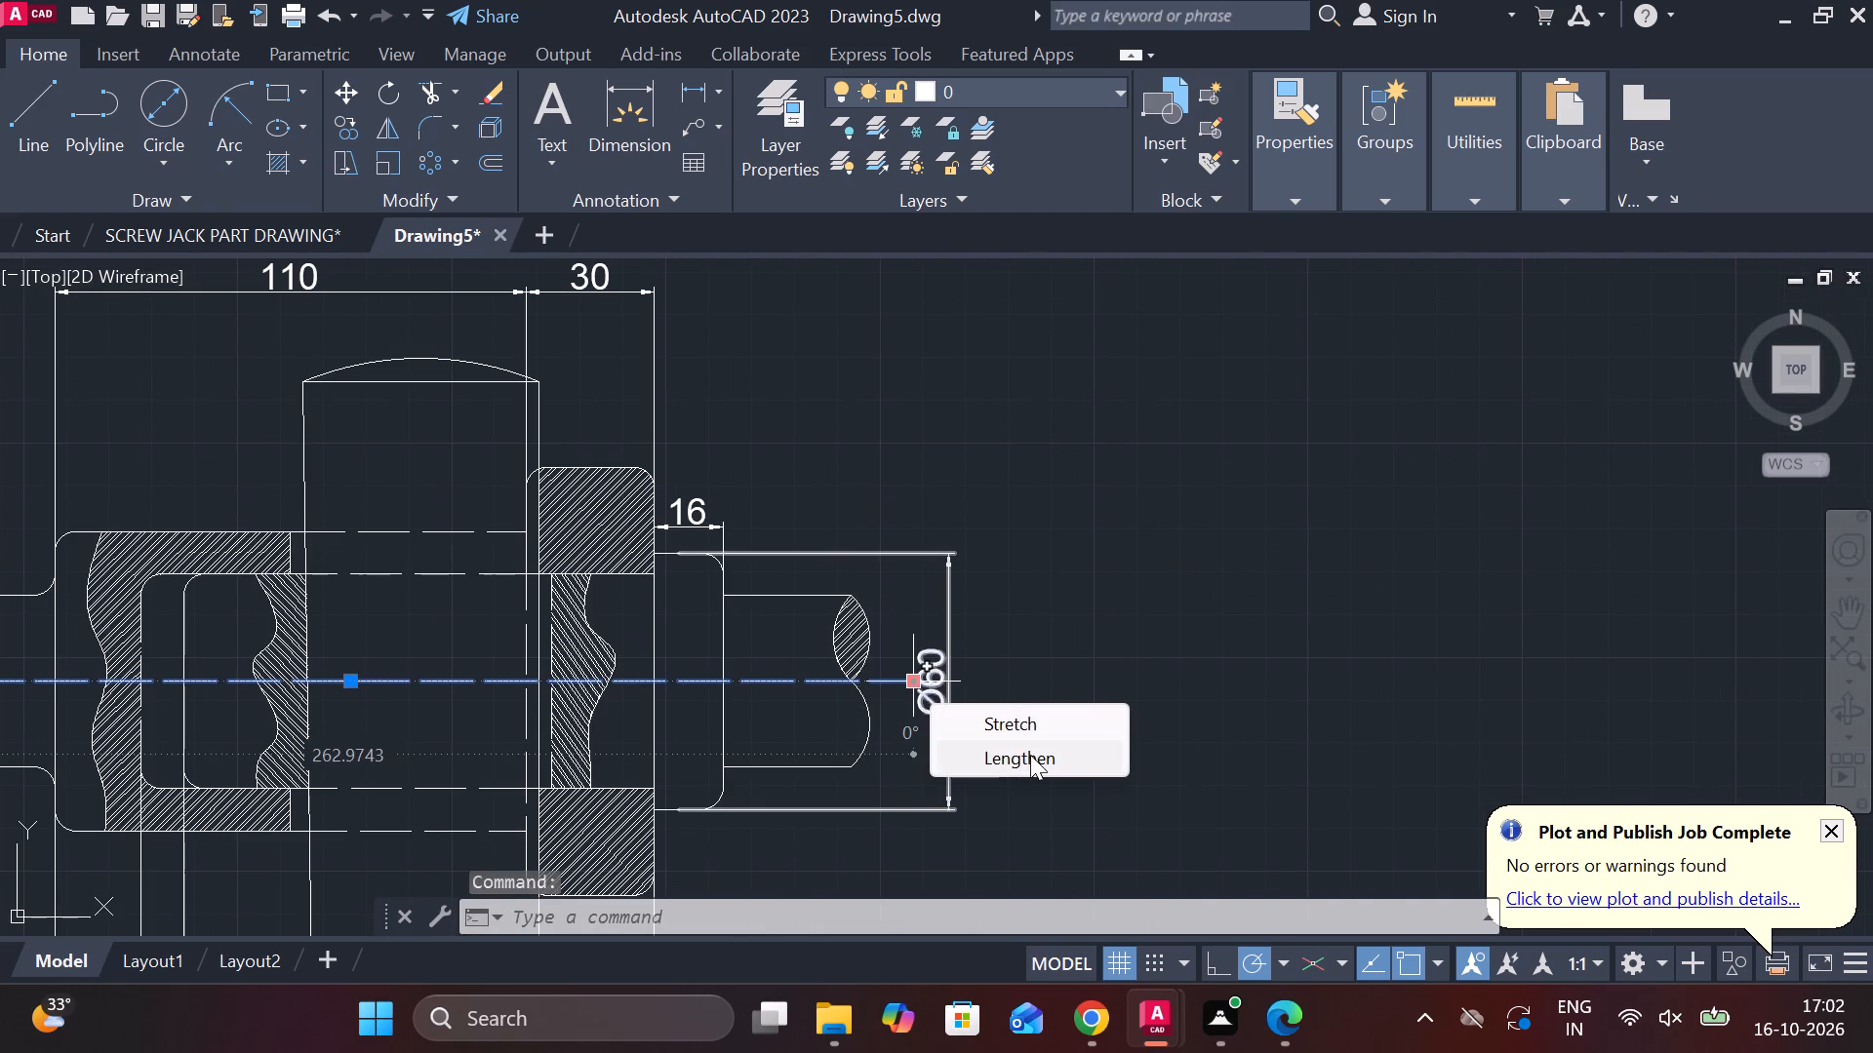
pyautogui.scroll(-1, 1698, 647)
pyautogui.scroll(-1, 1571, 637)
pyautogui.moveTo(1560, 639); pyautogui.dragTo(1434, 629, button='middle')
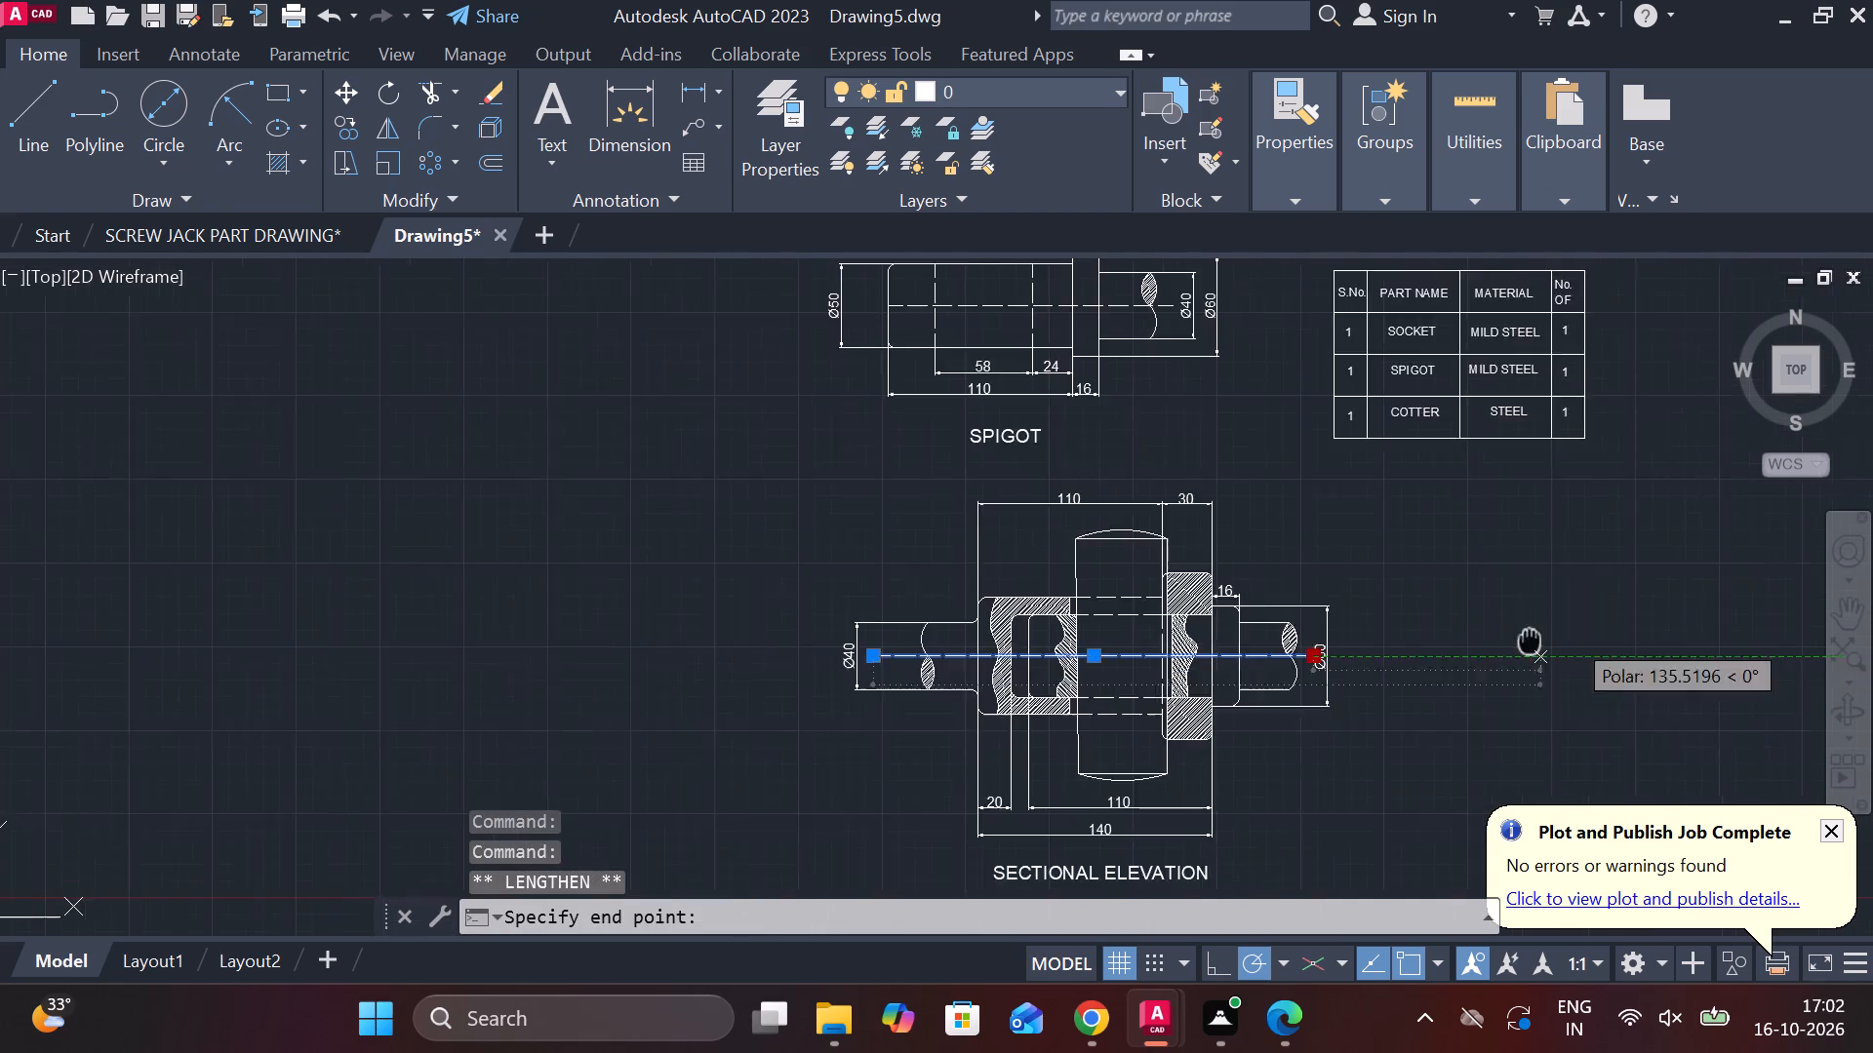
pyautogui.moveTo(1434, 629); pyautogui.dragTo(1198, 569, button='middle')
pyautogui.click(1315, 578)
pyautogui.press('Escape')
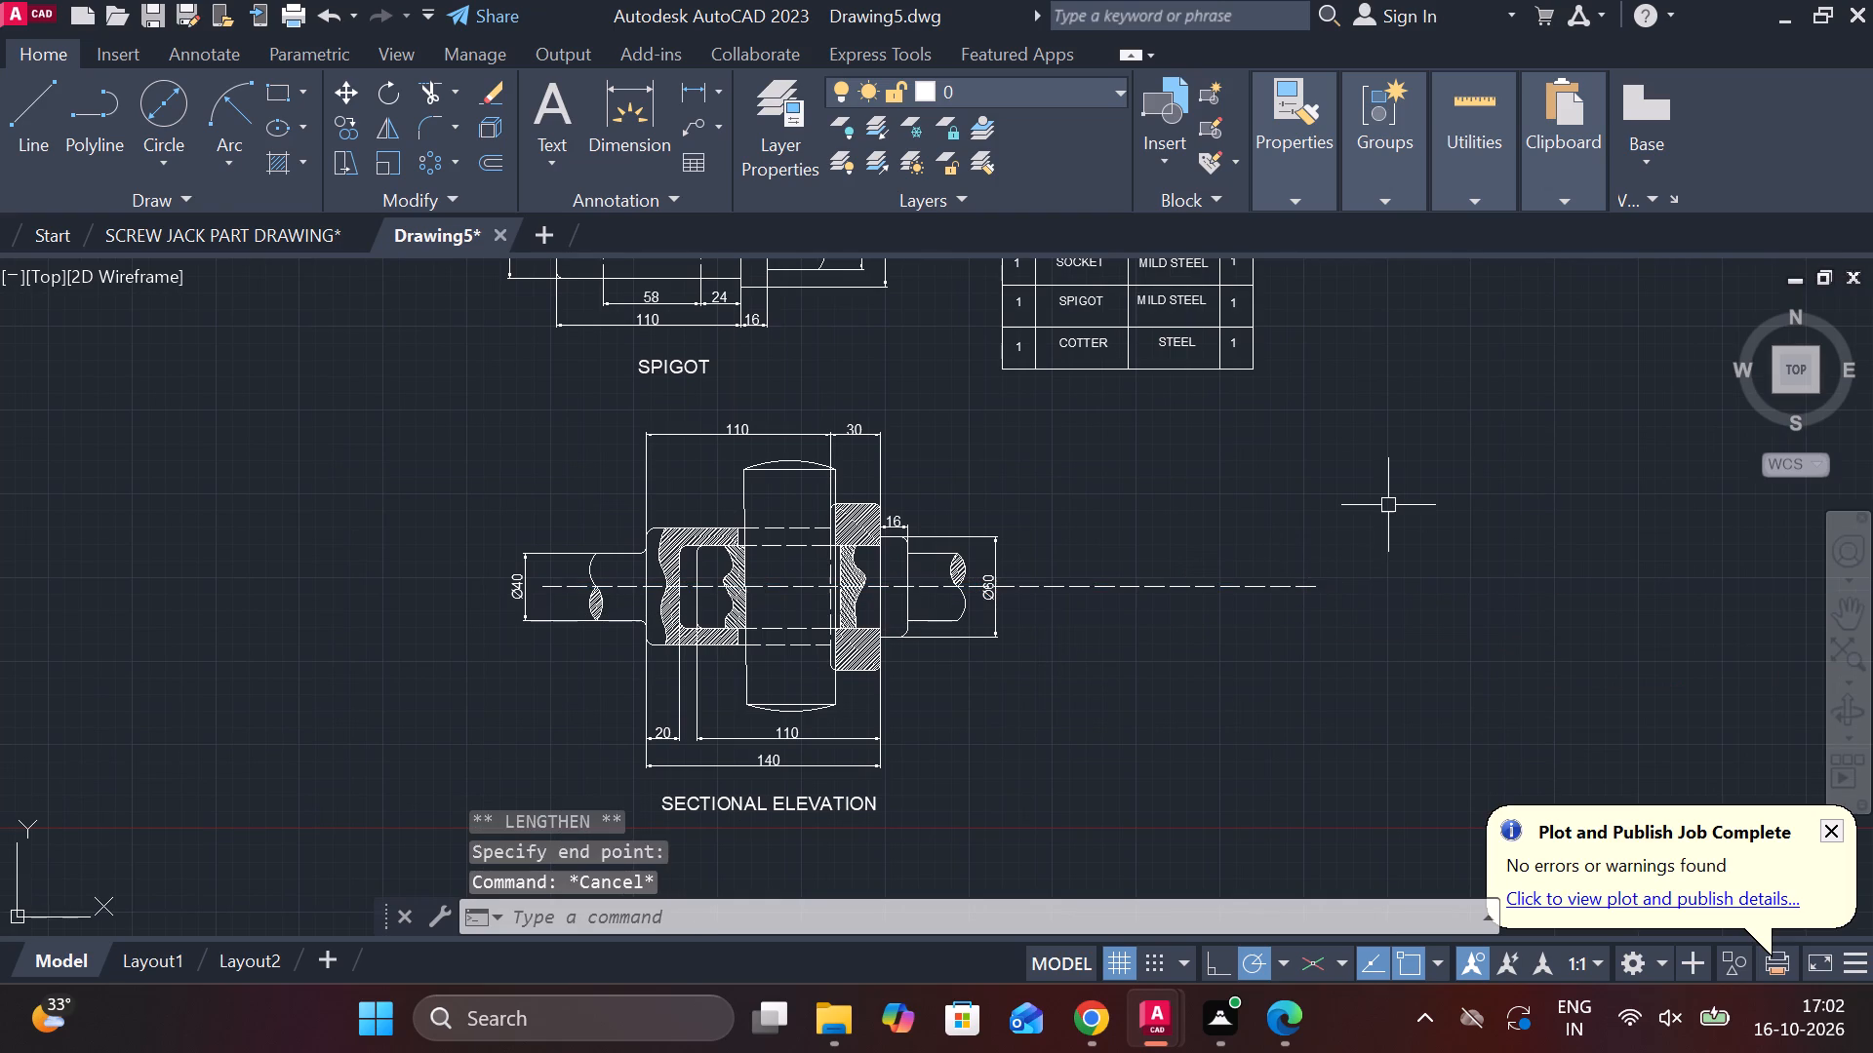
# Draw a 70-diameter circle centred on the extended centre line, well to the right of the sectional elevation.
pyautogui.write('C')
pyautogui.press('space')
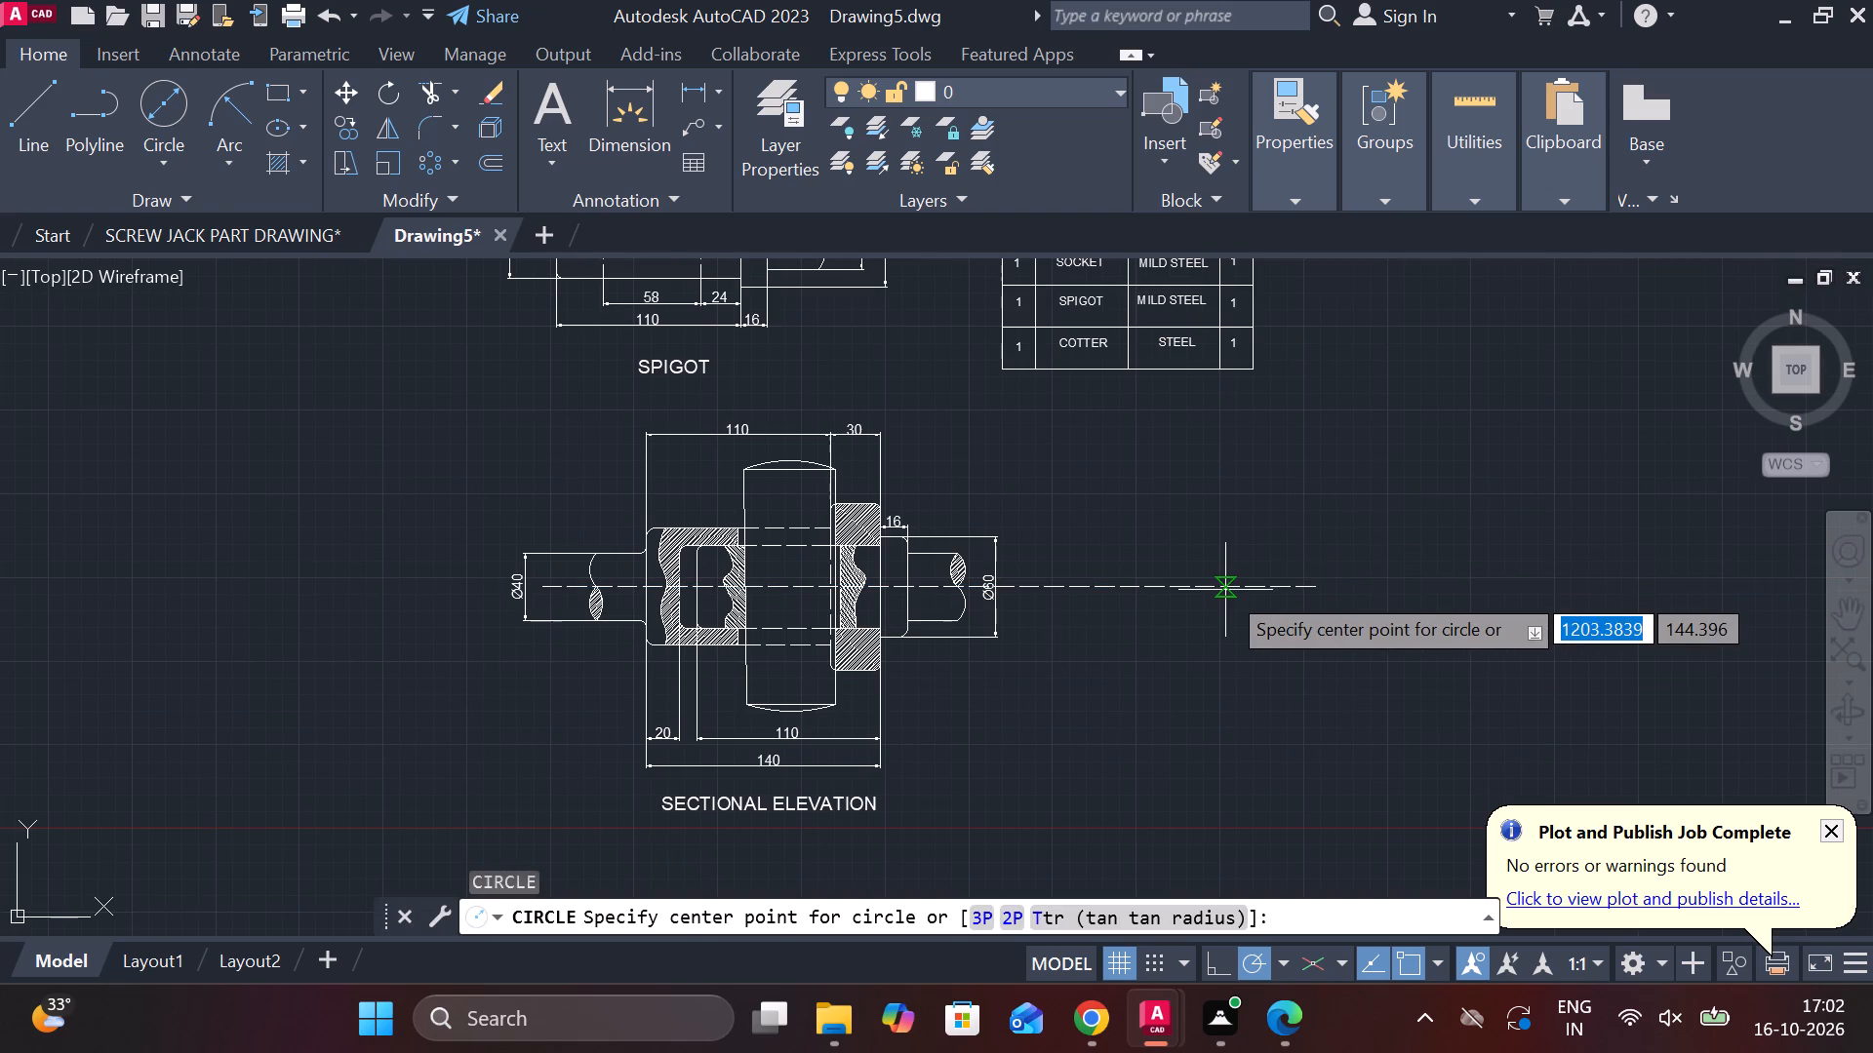
pyautogui.click(1189, 593)
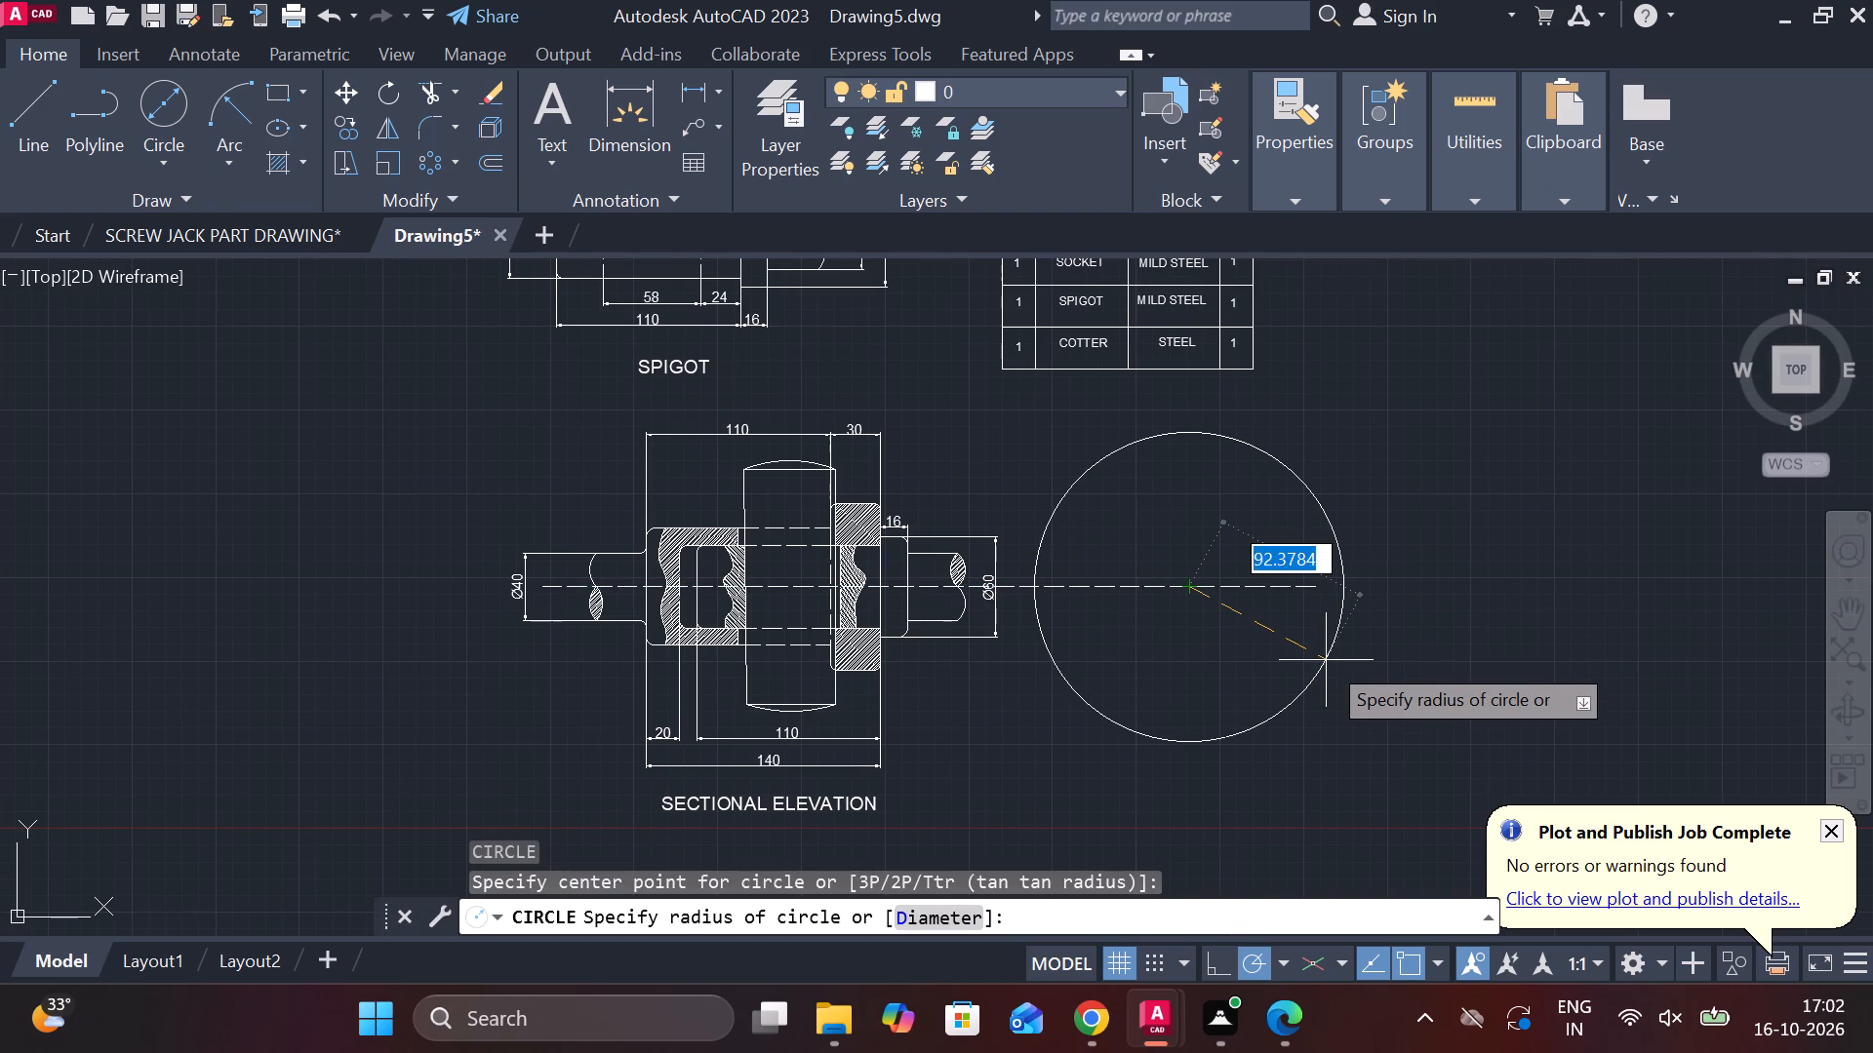
pyautogui.write('D')
pyautogui.press('space')
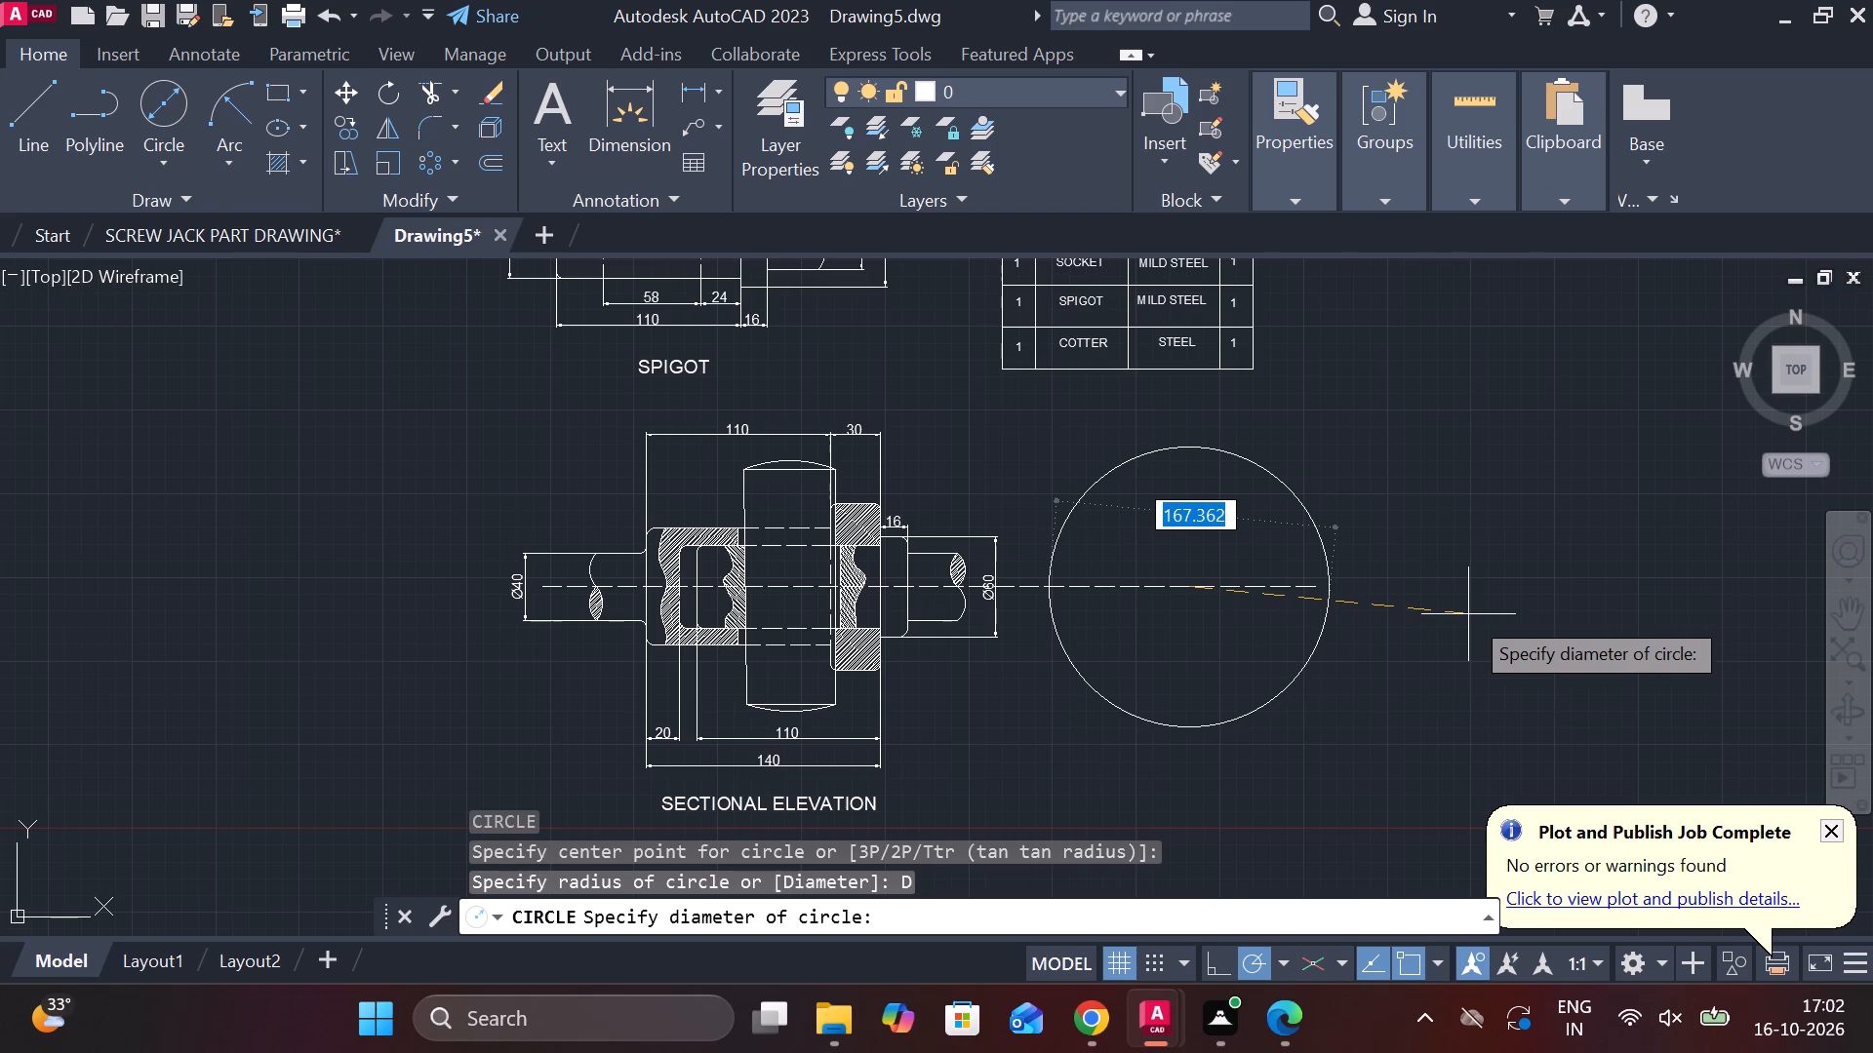
pyautogui.write('70')
pyautogui.press('Return')
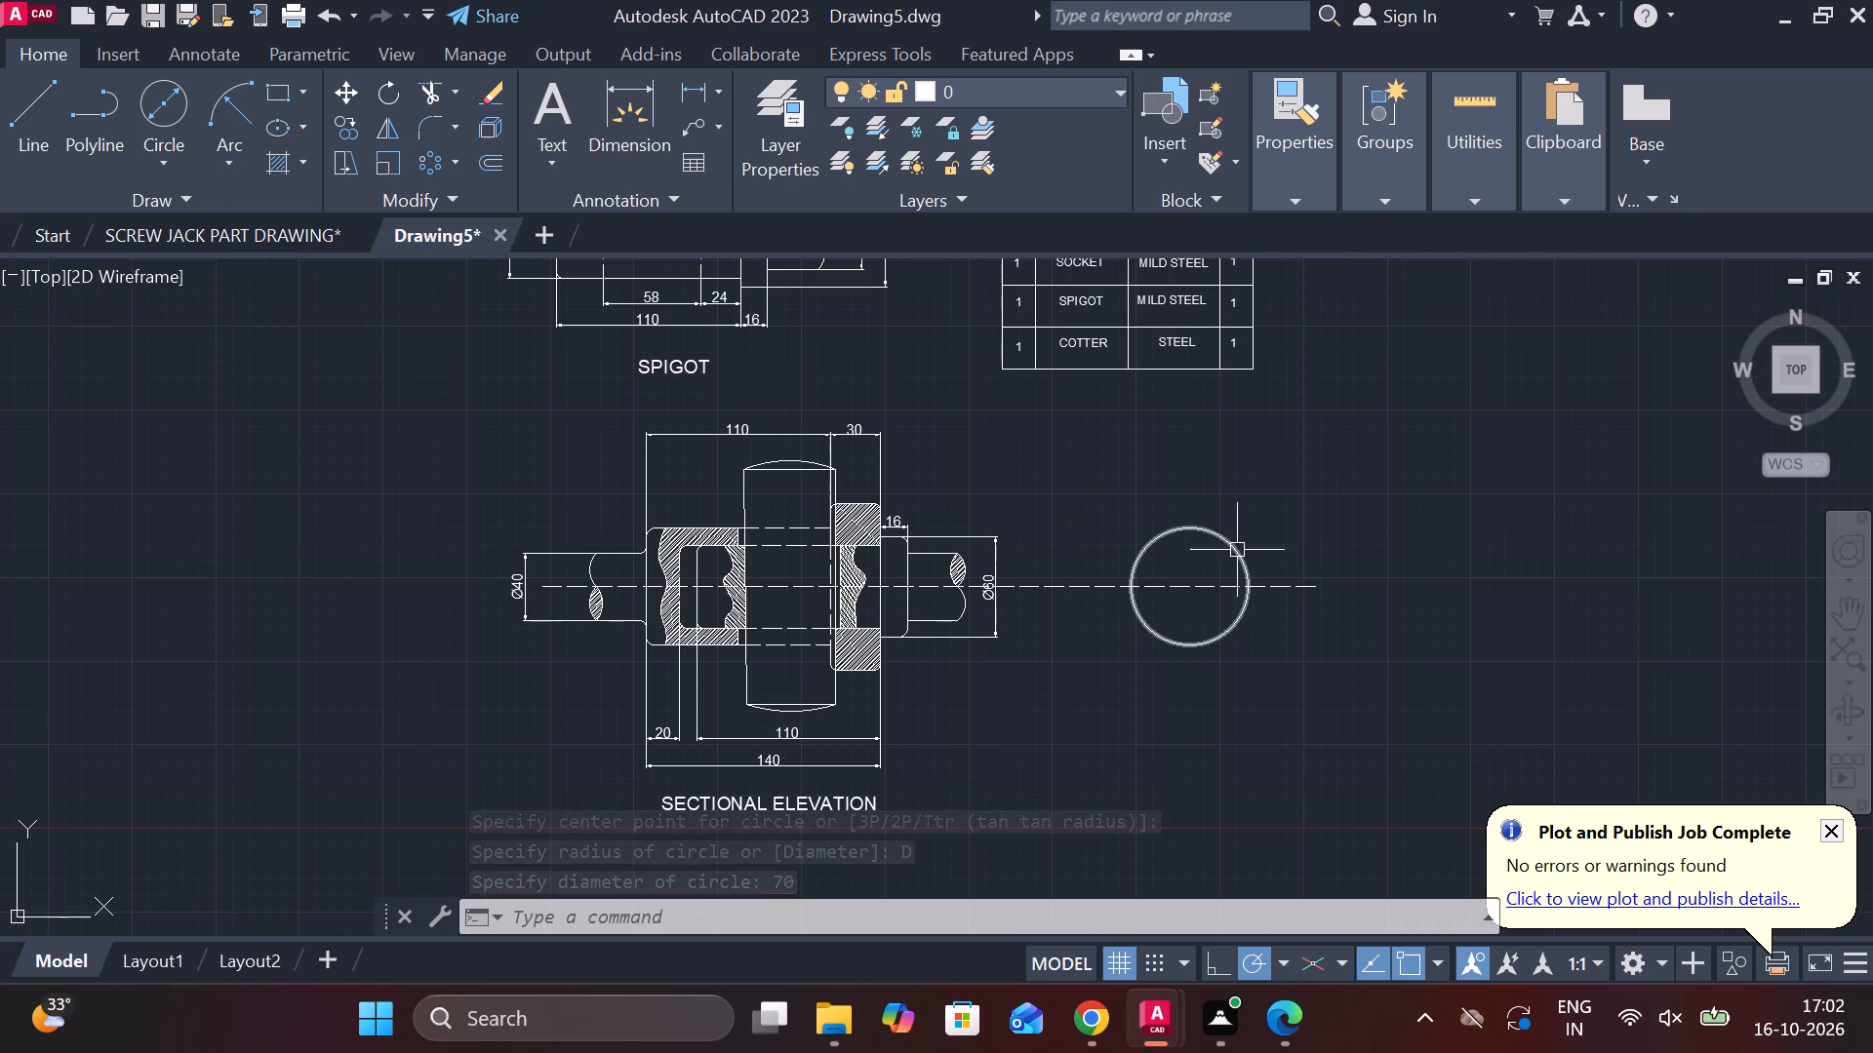
# Draw a concentric 60-diameter circle inside the side view's 70-diameter circle.
pyautogui.write('C')
pyautogui.press('space')
pyautogui.press('space')
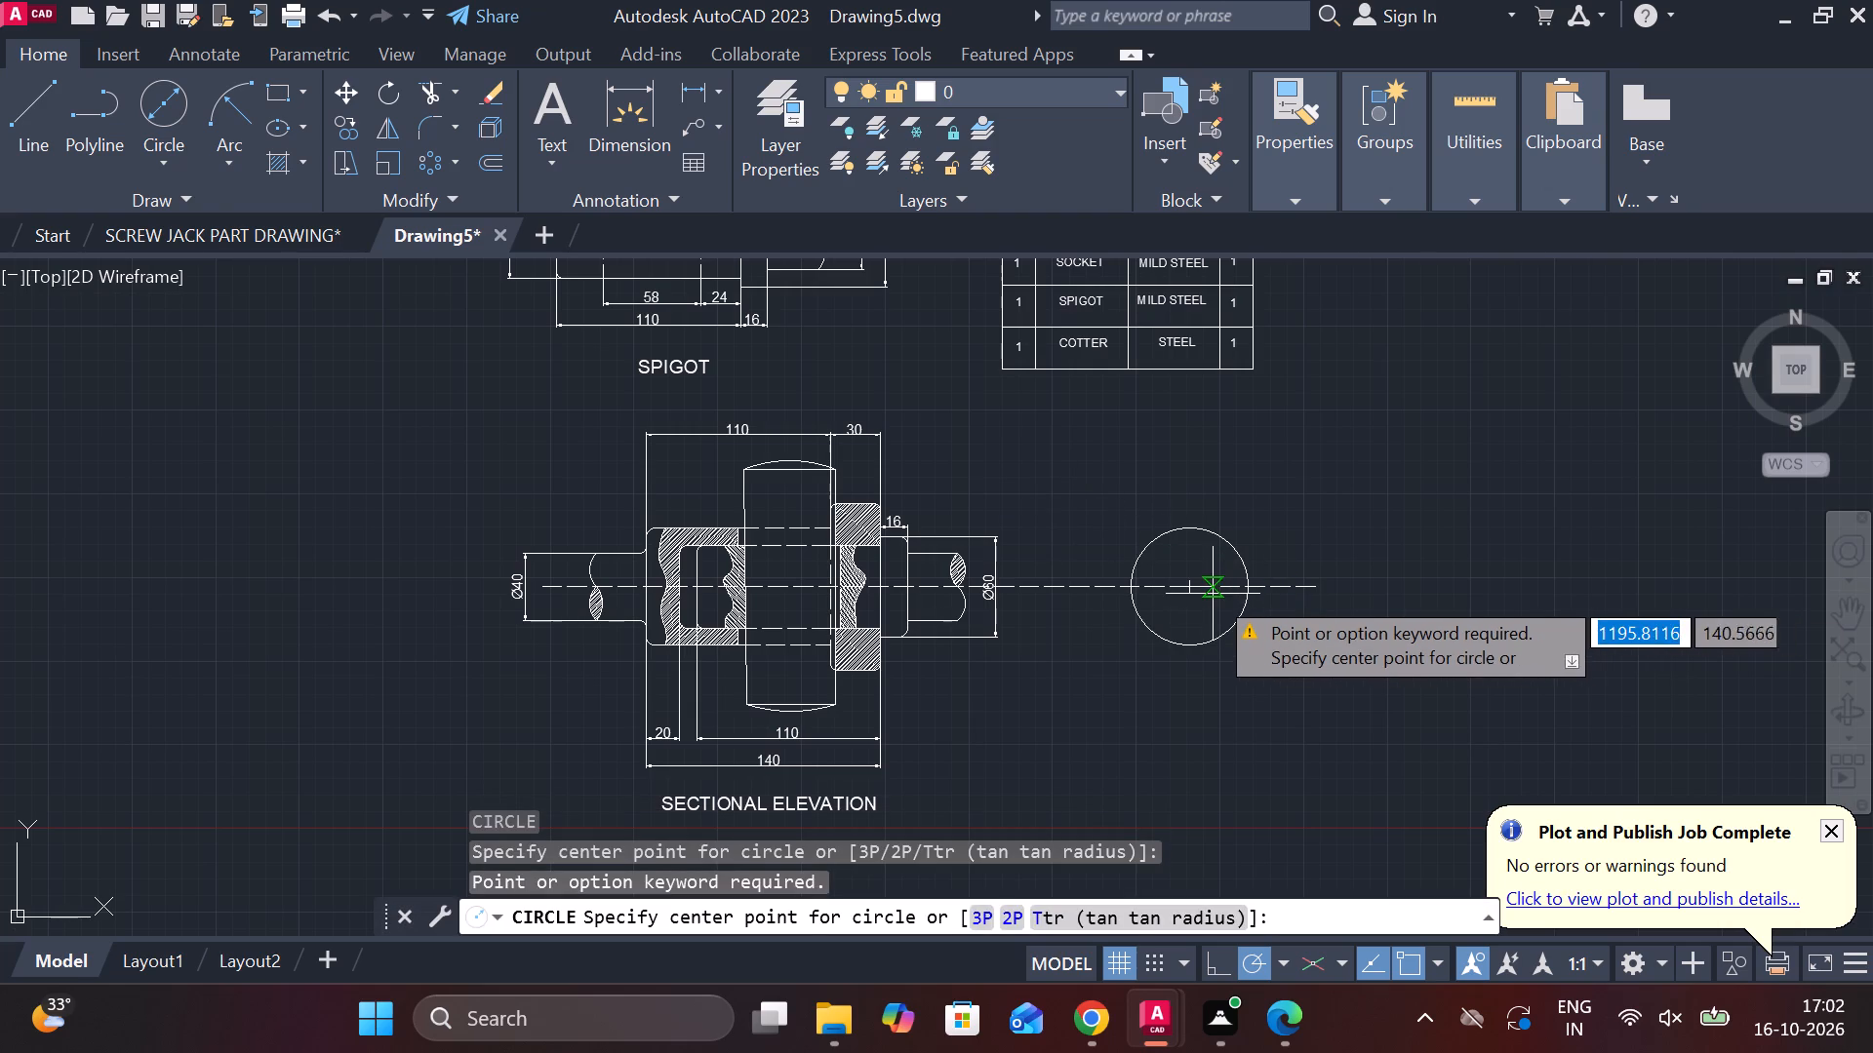
pyautogui.click(1195, 594)
pyautogui.write('D')
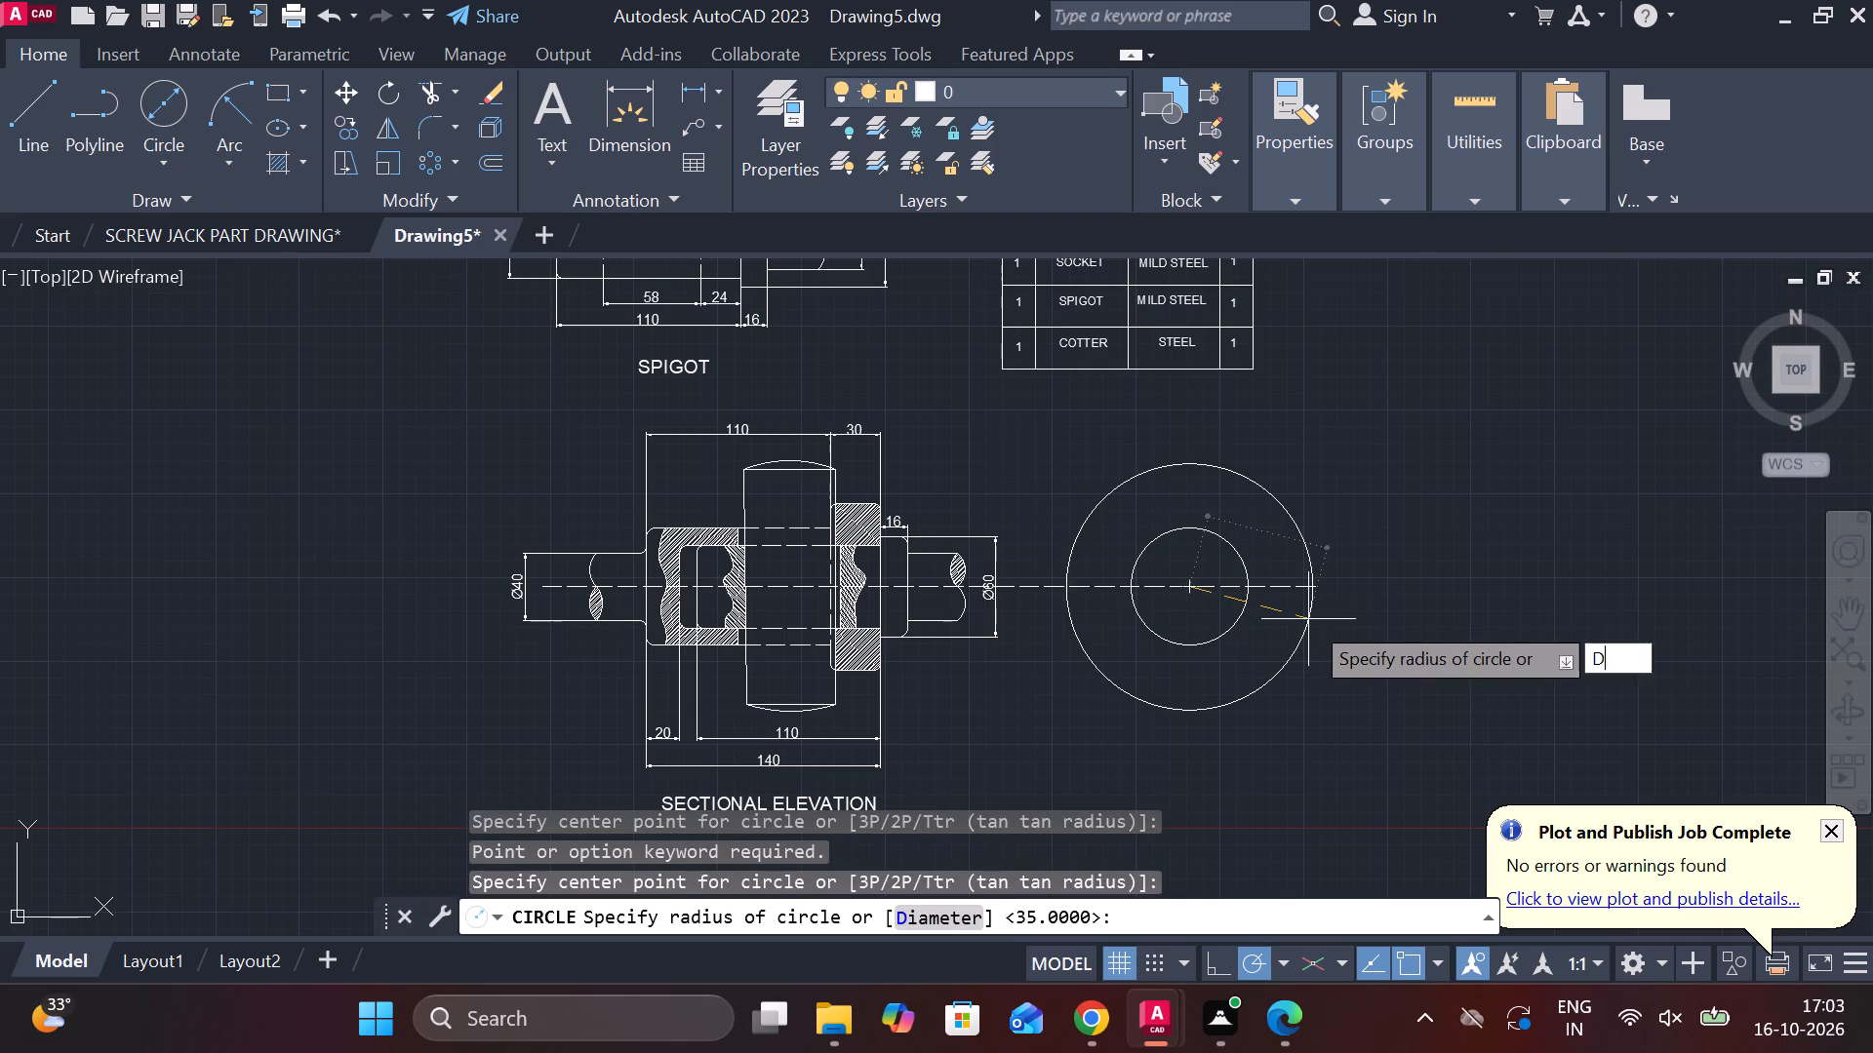
pyautogui.press('space')
pyautogui.write('60')
pyautogui.press('Return')
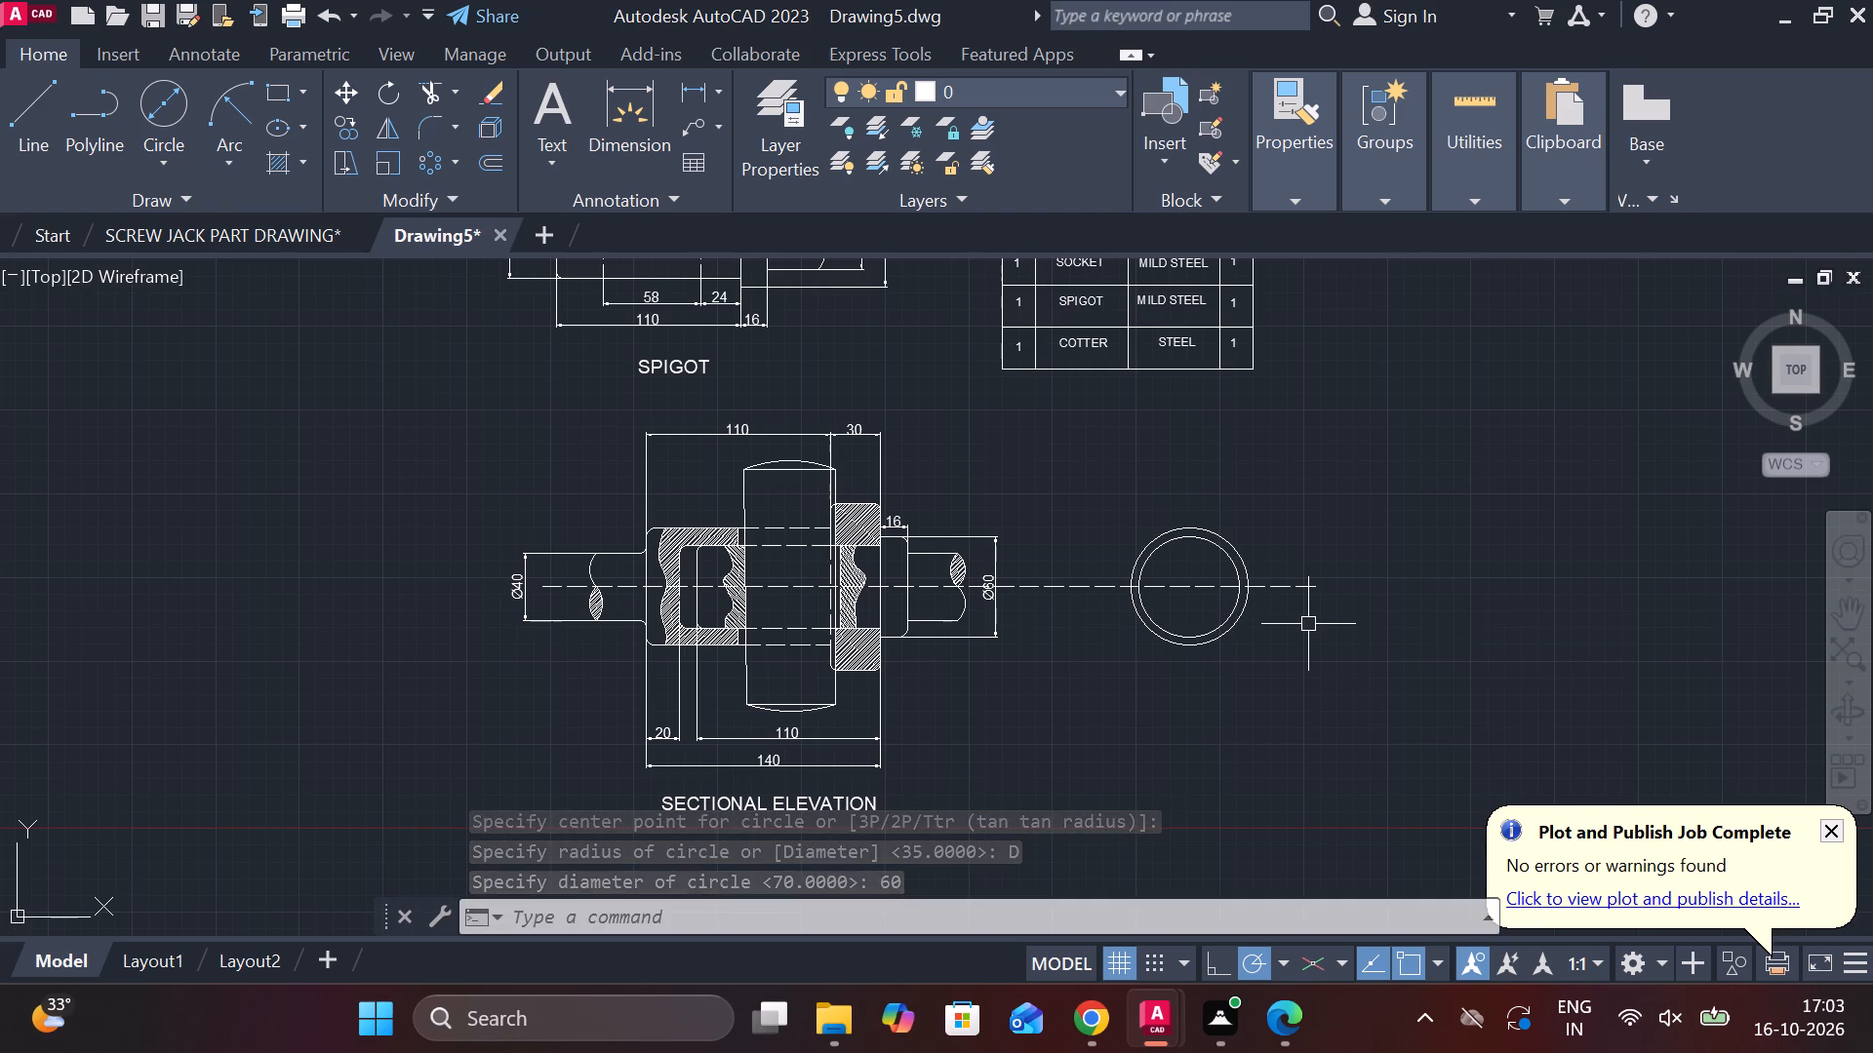
# Draw a concentric 40-diameter circle at the same centre in the side view.
pyautogui.scroll(1, 1244, 624)
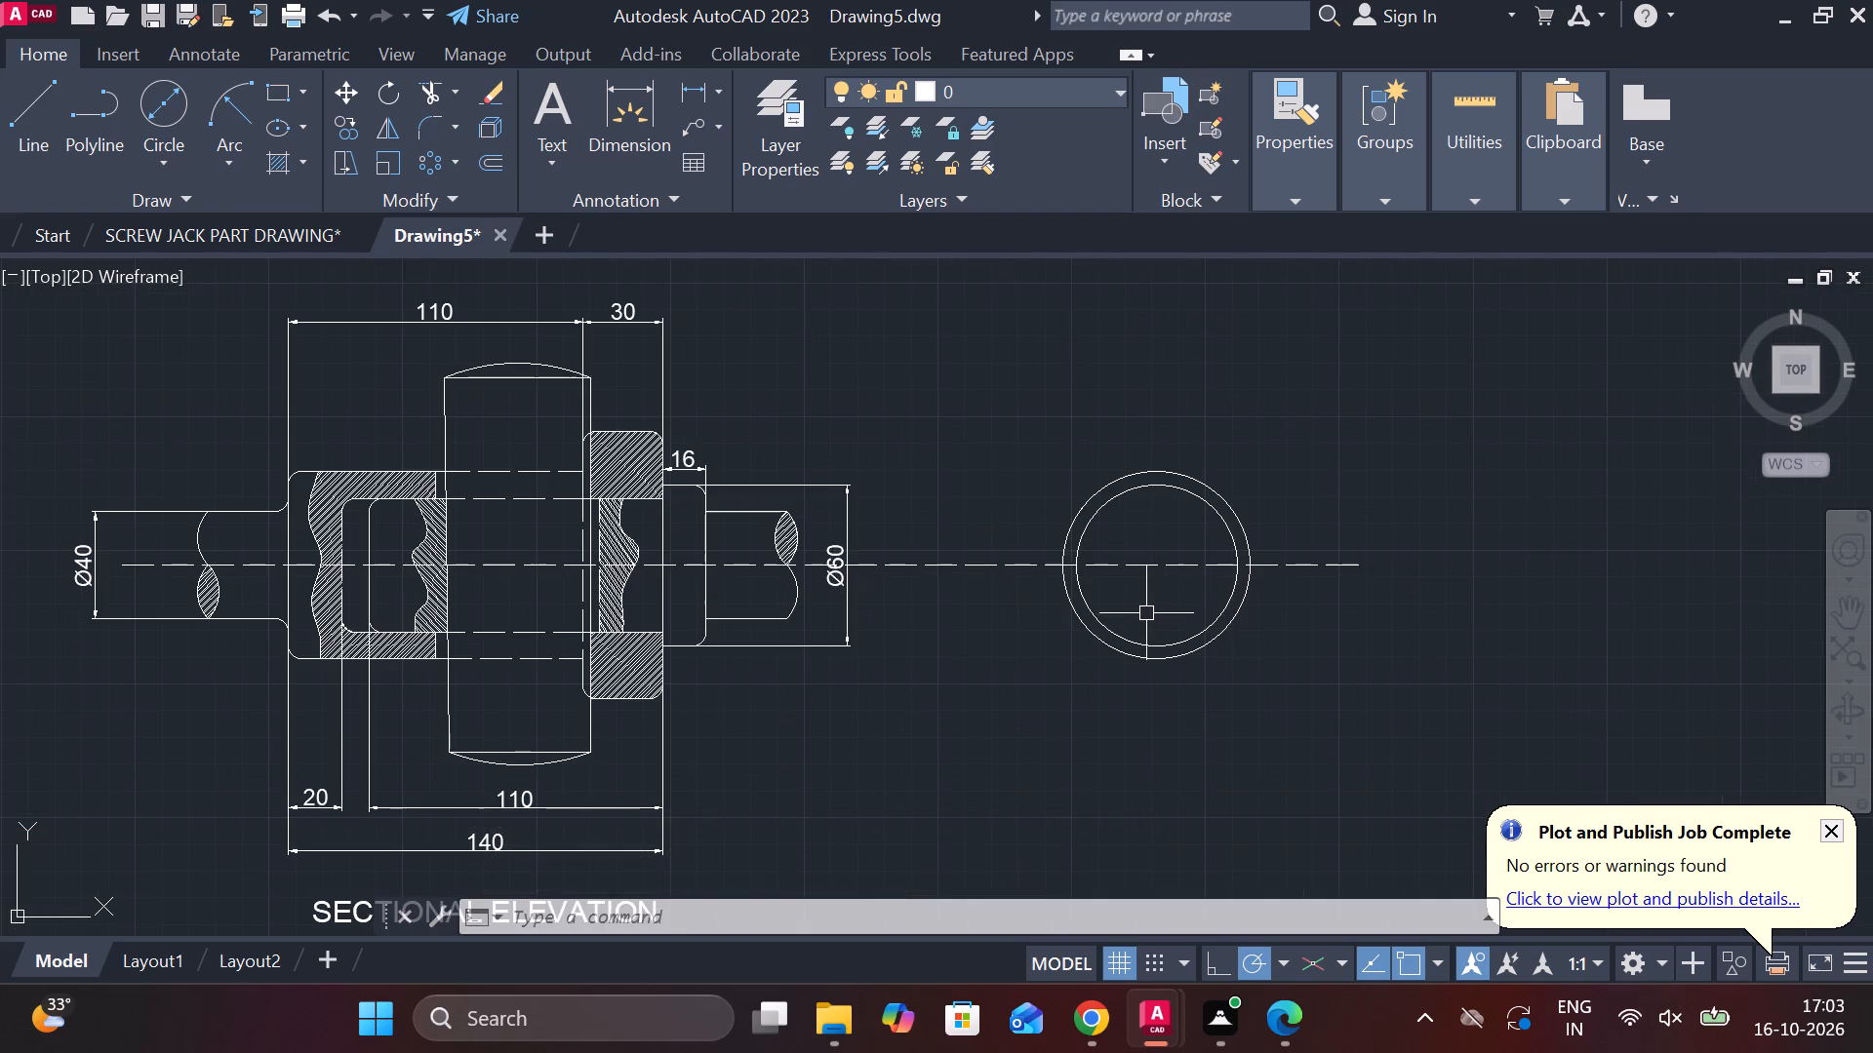
pyautogui.write('C')
pyautogui.press('space')
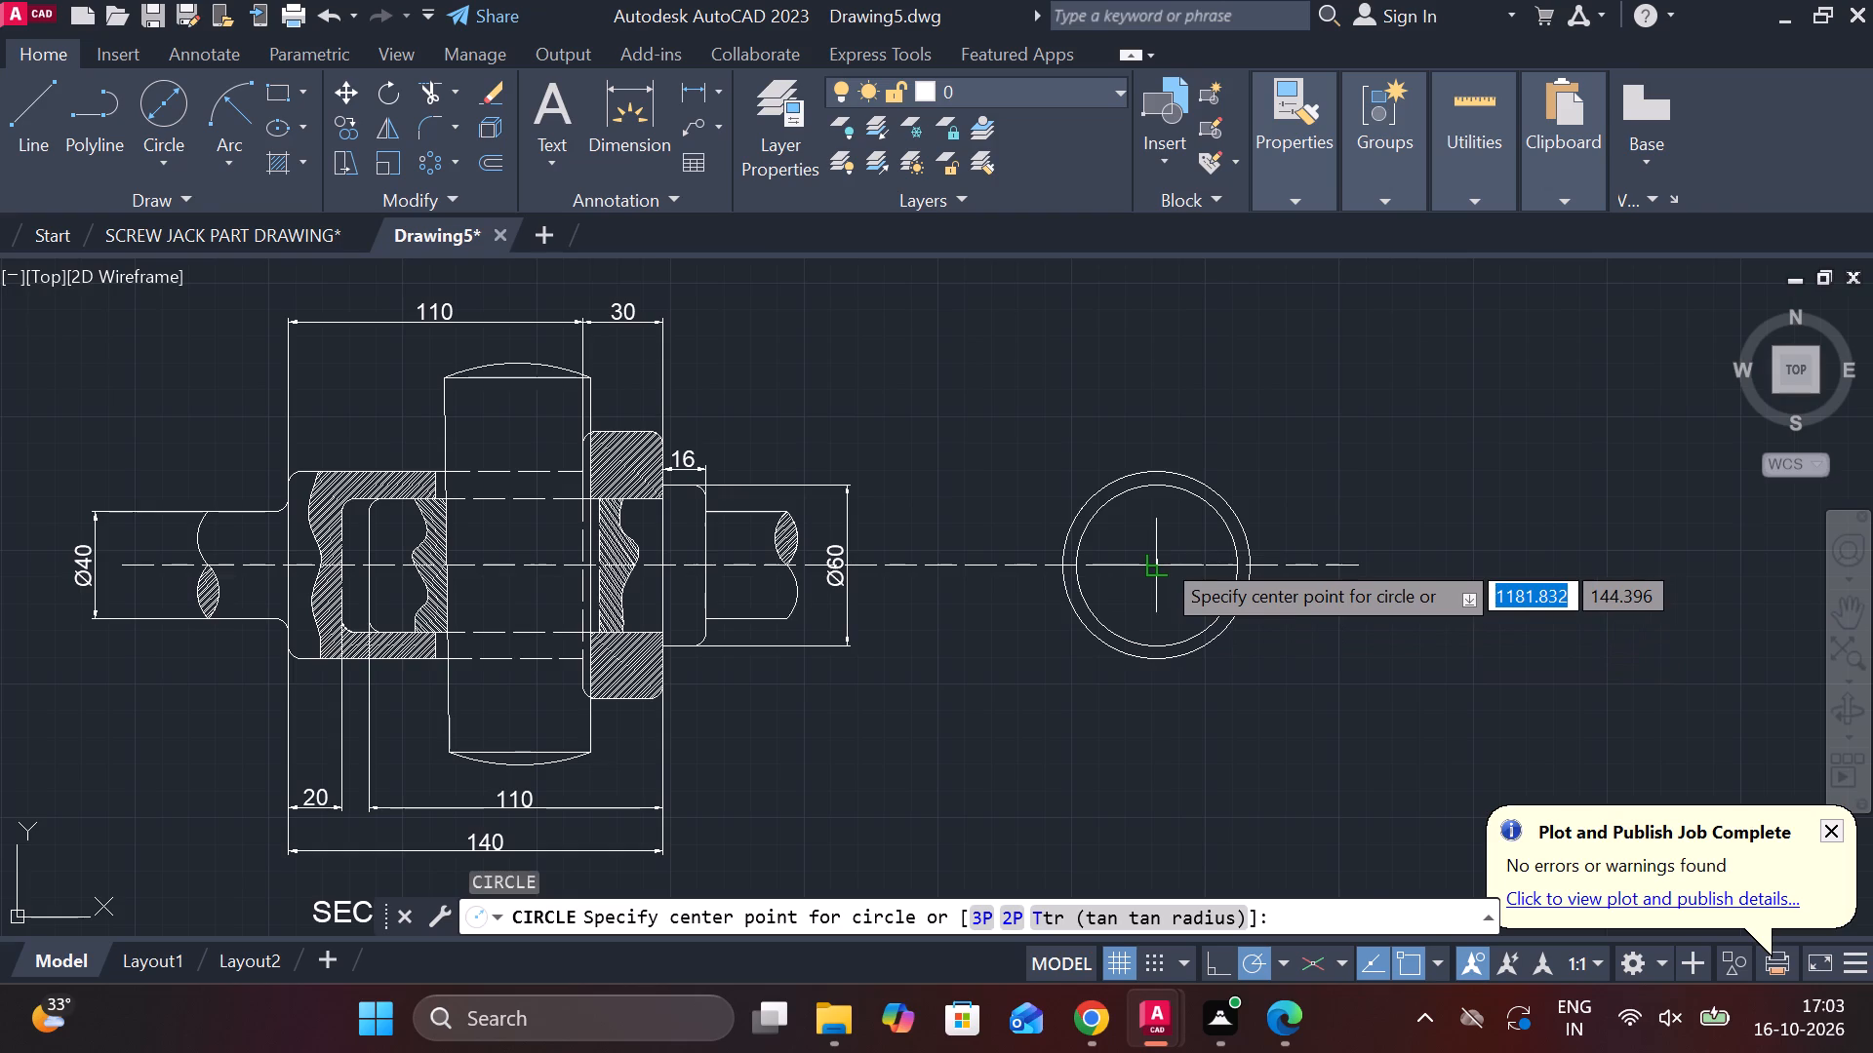
pyautogui.scroll(3, 1160, 557)
pyautogui.click(1140, 581)
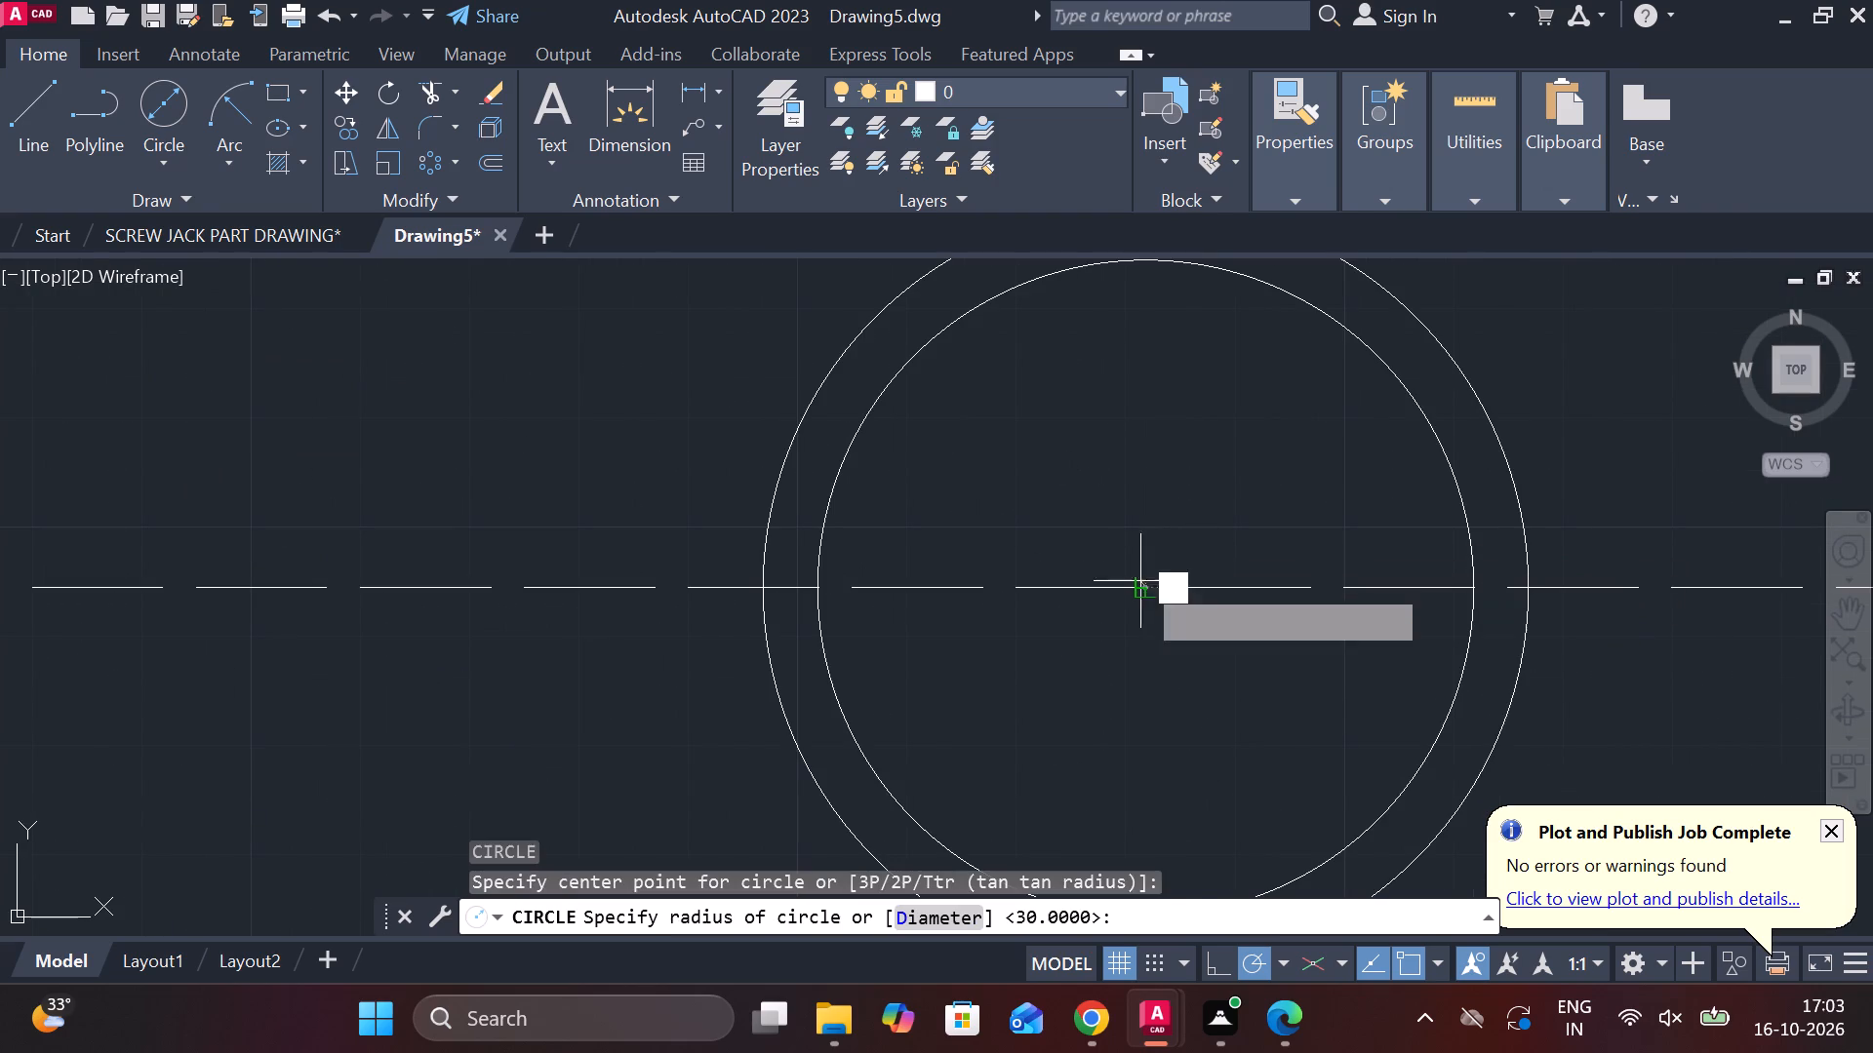
pyautogui.write('D')
pyautogui.press('space')
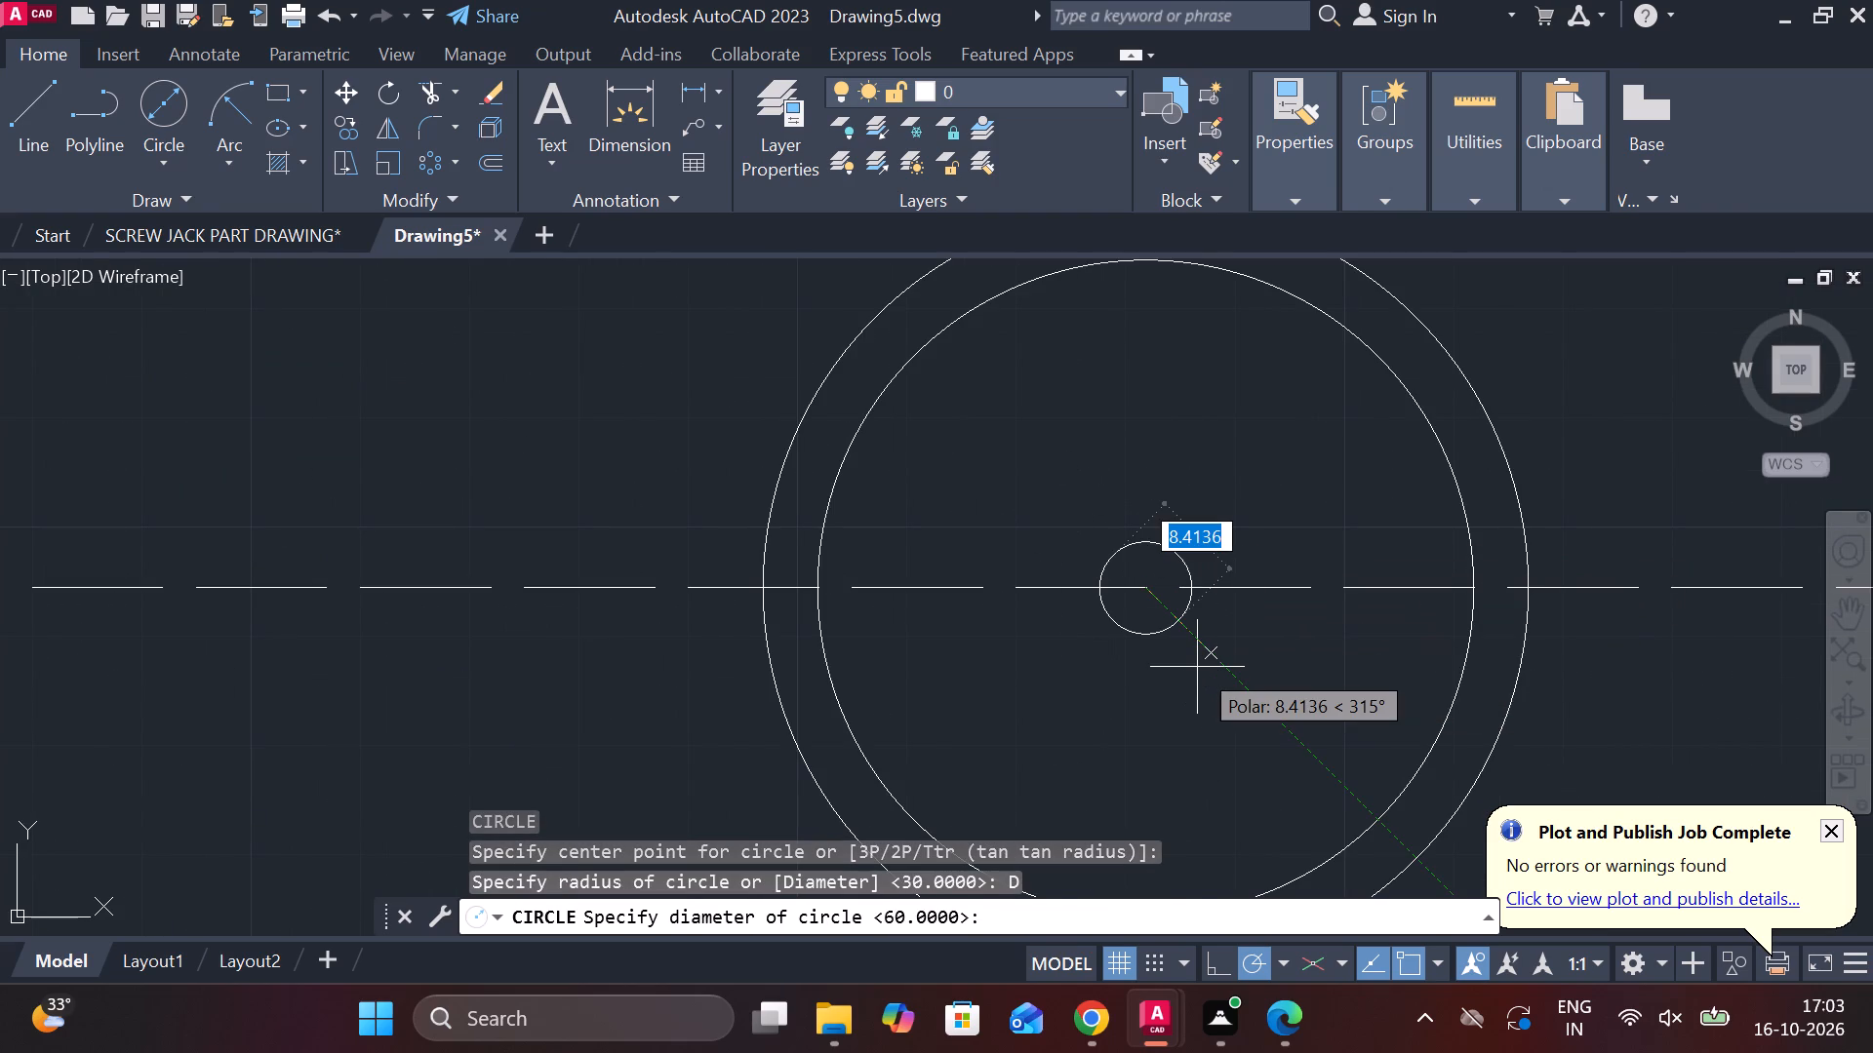
pyautogui.write('40')
pyautogui.press('Return')
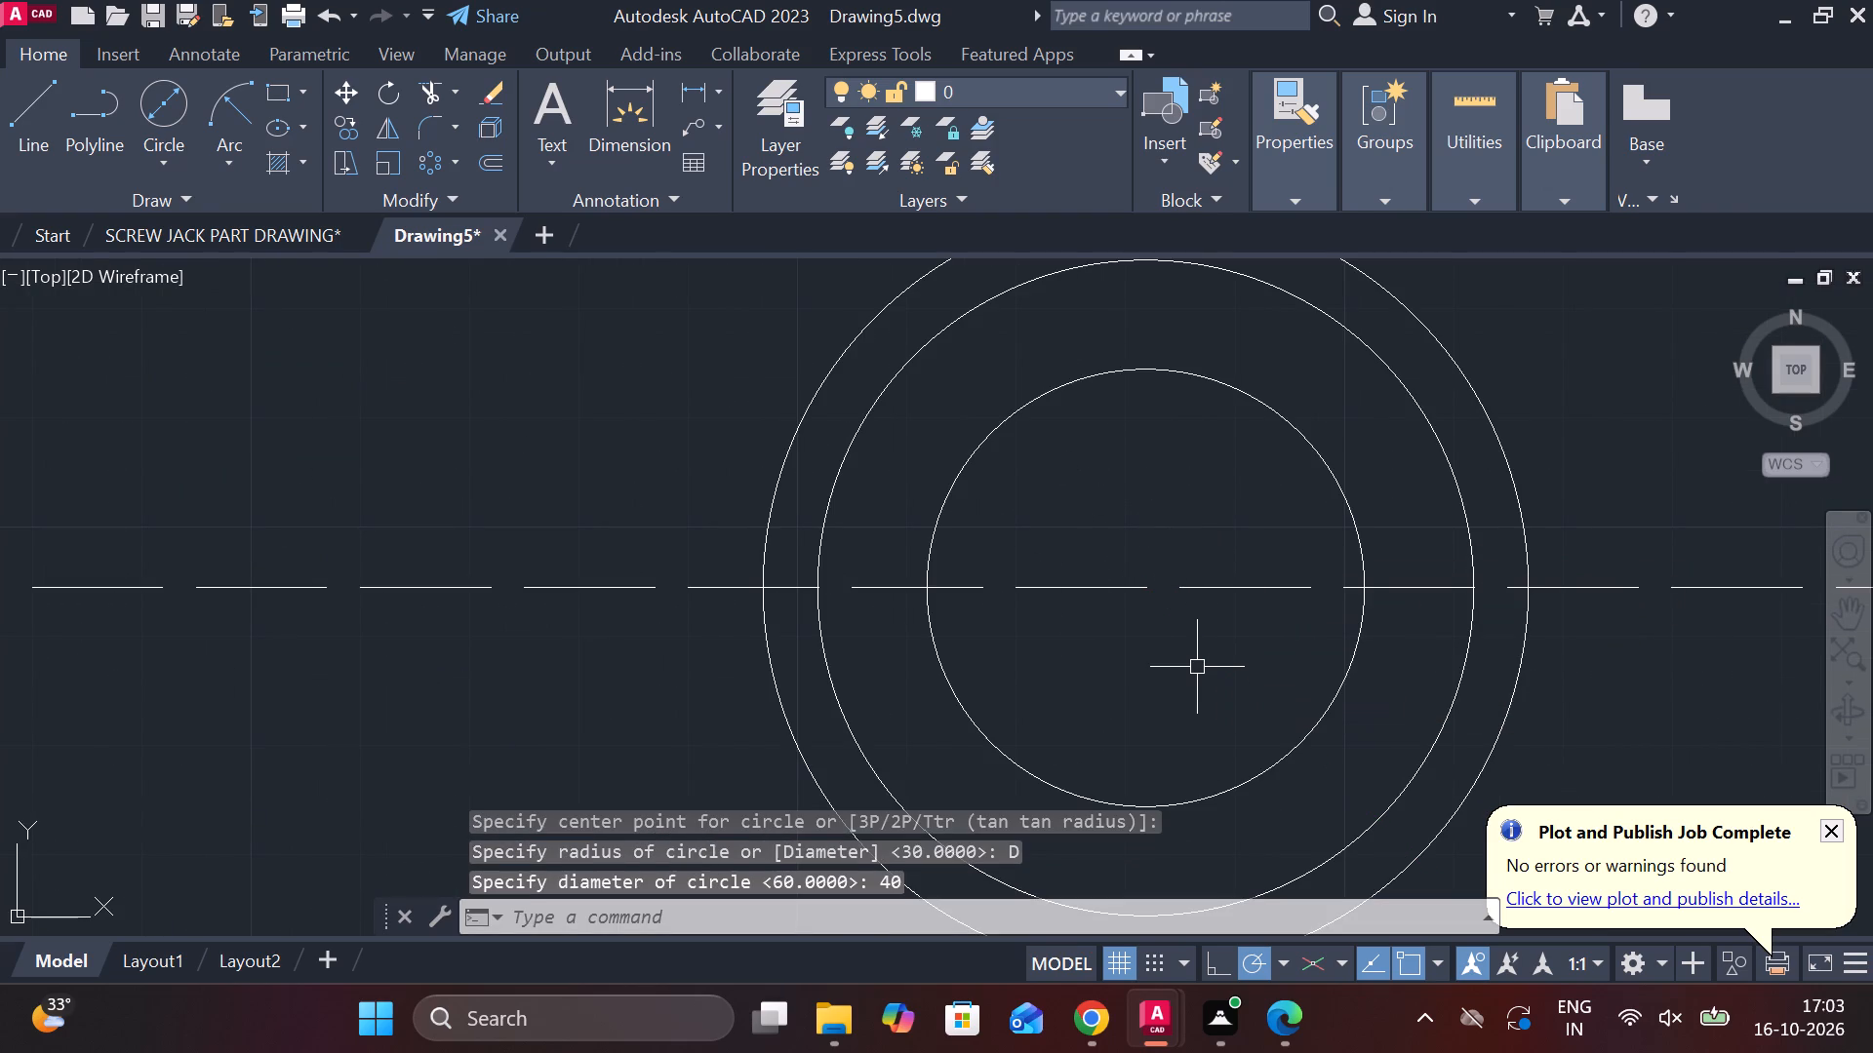
# Change the linetype of the side view's 60-diameter circle to the dashed ACAD_ISO02W100.
pyautogui.scroll(-2, 1197, 667)
pyautogui.scroll(1, 1197, 667)
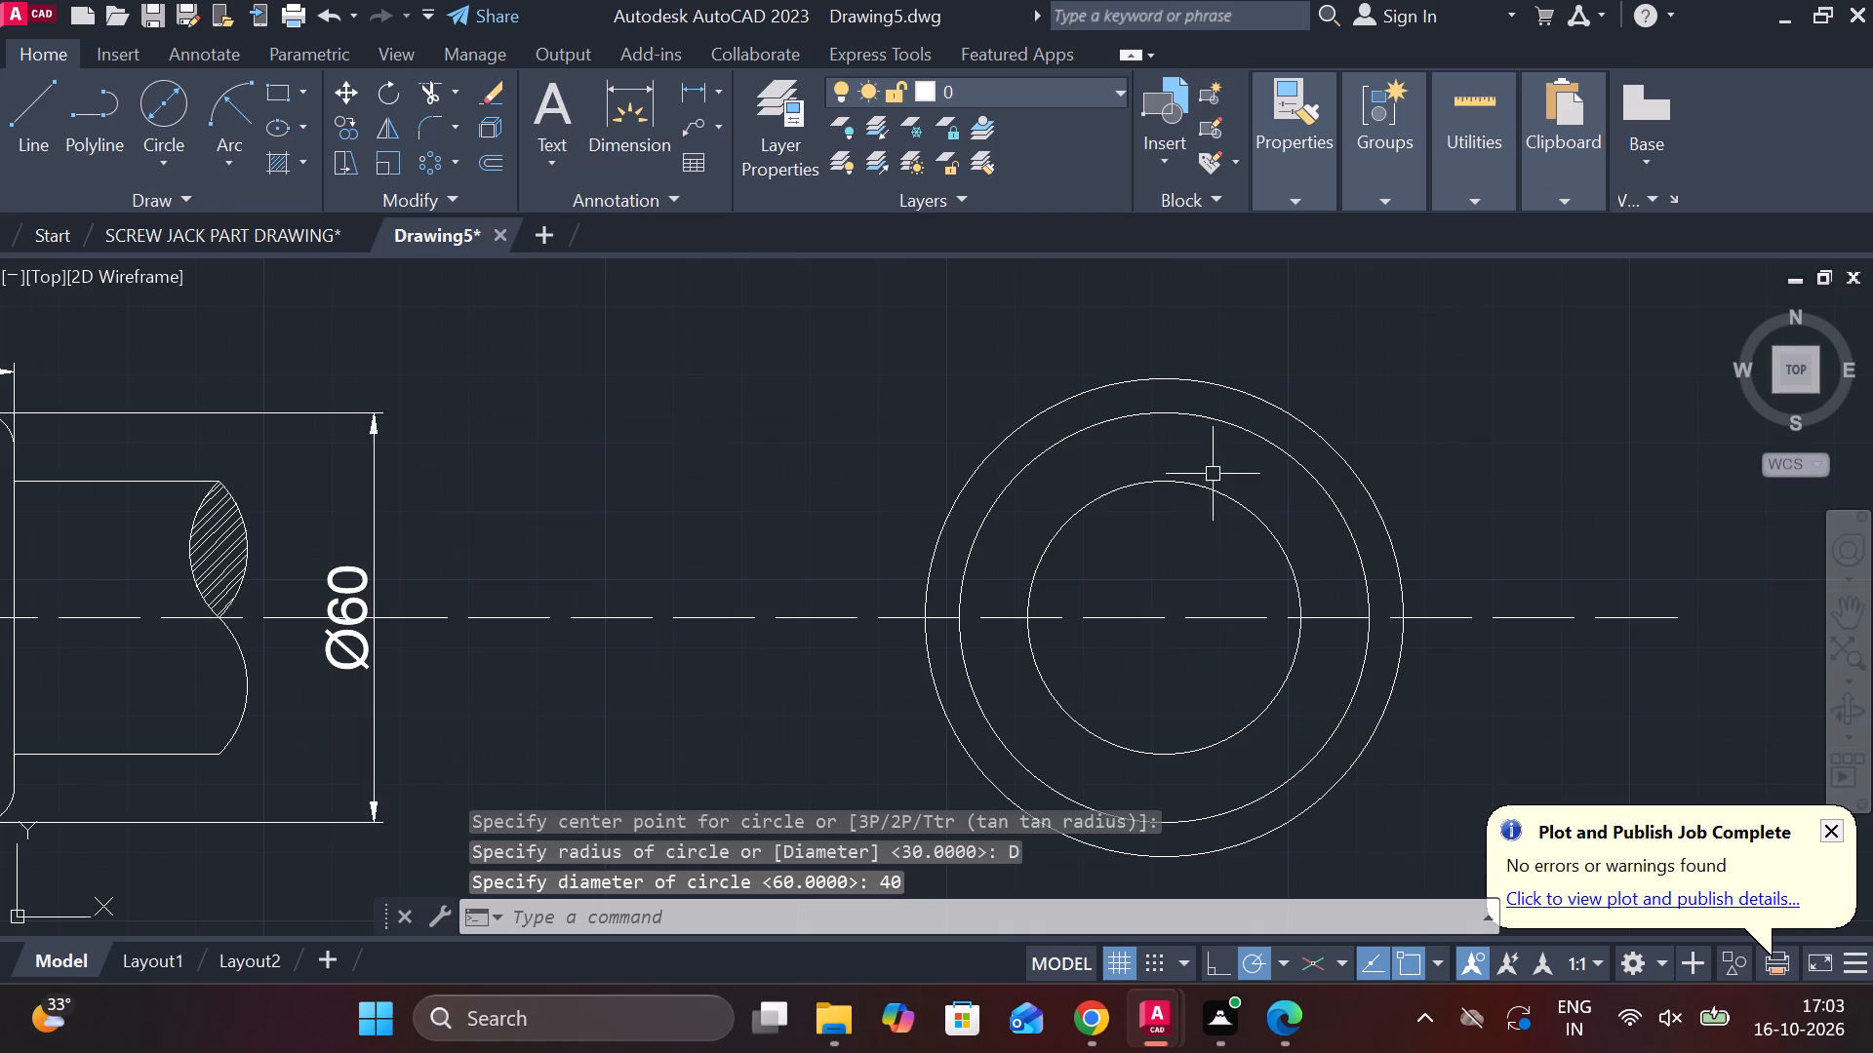
pyautogui.click(1153, 416)
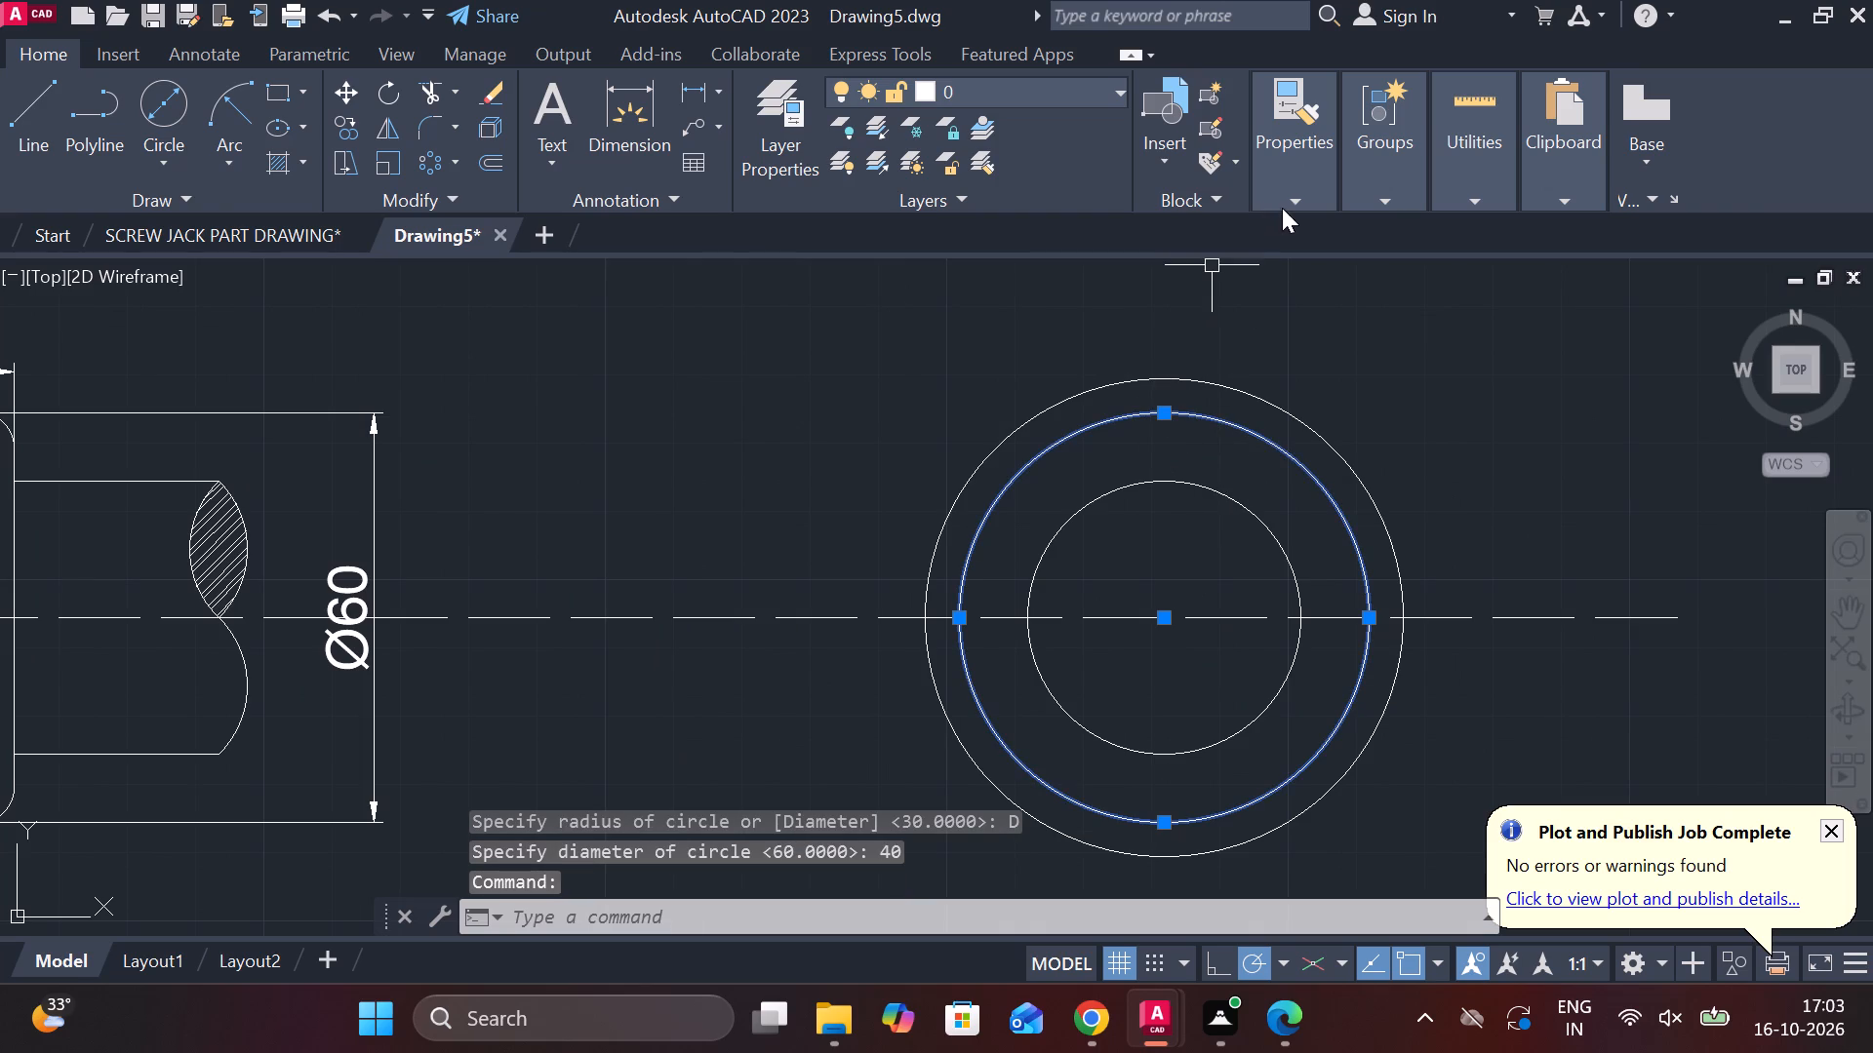
pyautogui.click(1282, 208)
pyautogui.click(1445, 306)
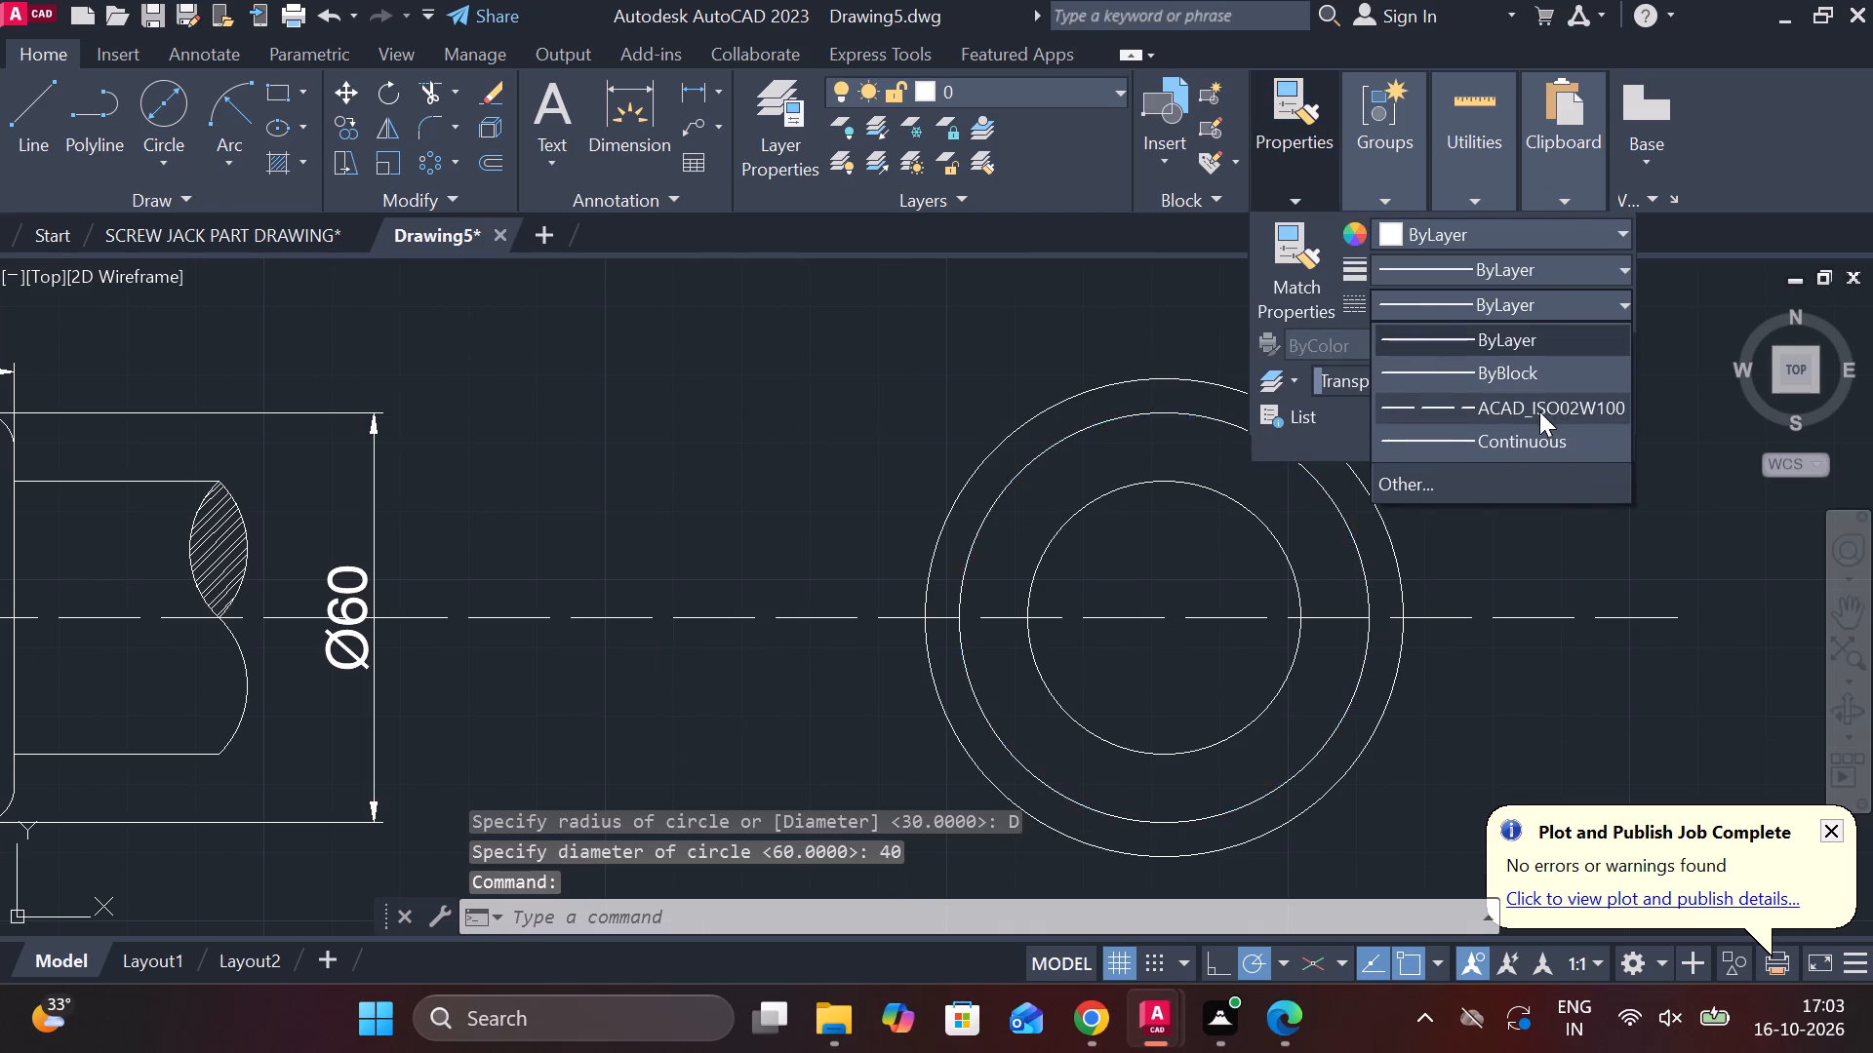
pyautogui.click(1537, 409)
pyautogui.press('Escape')
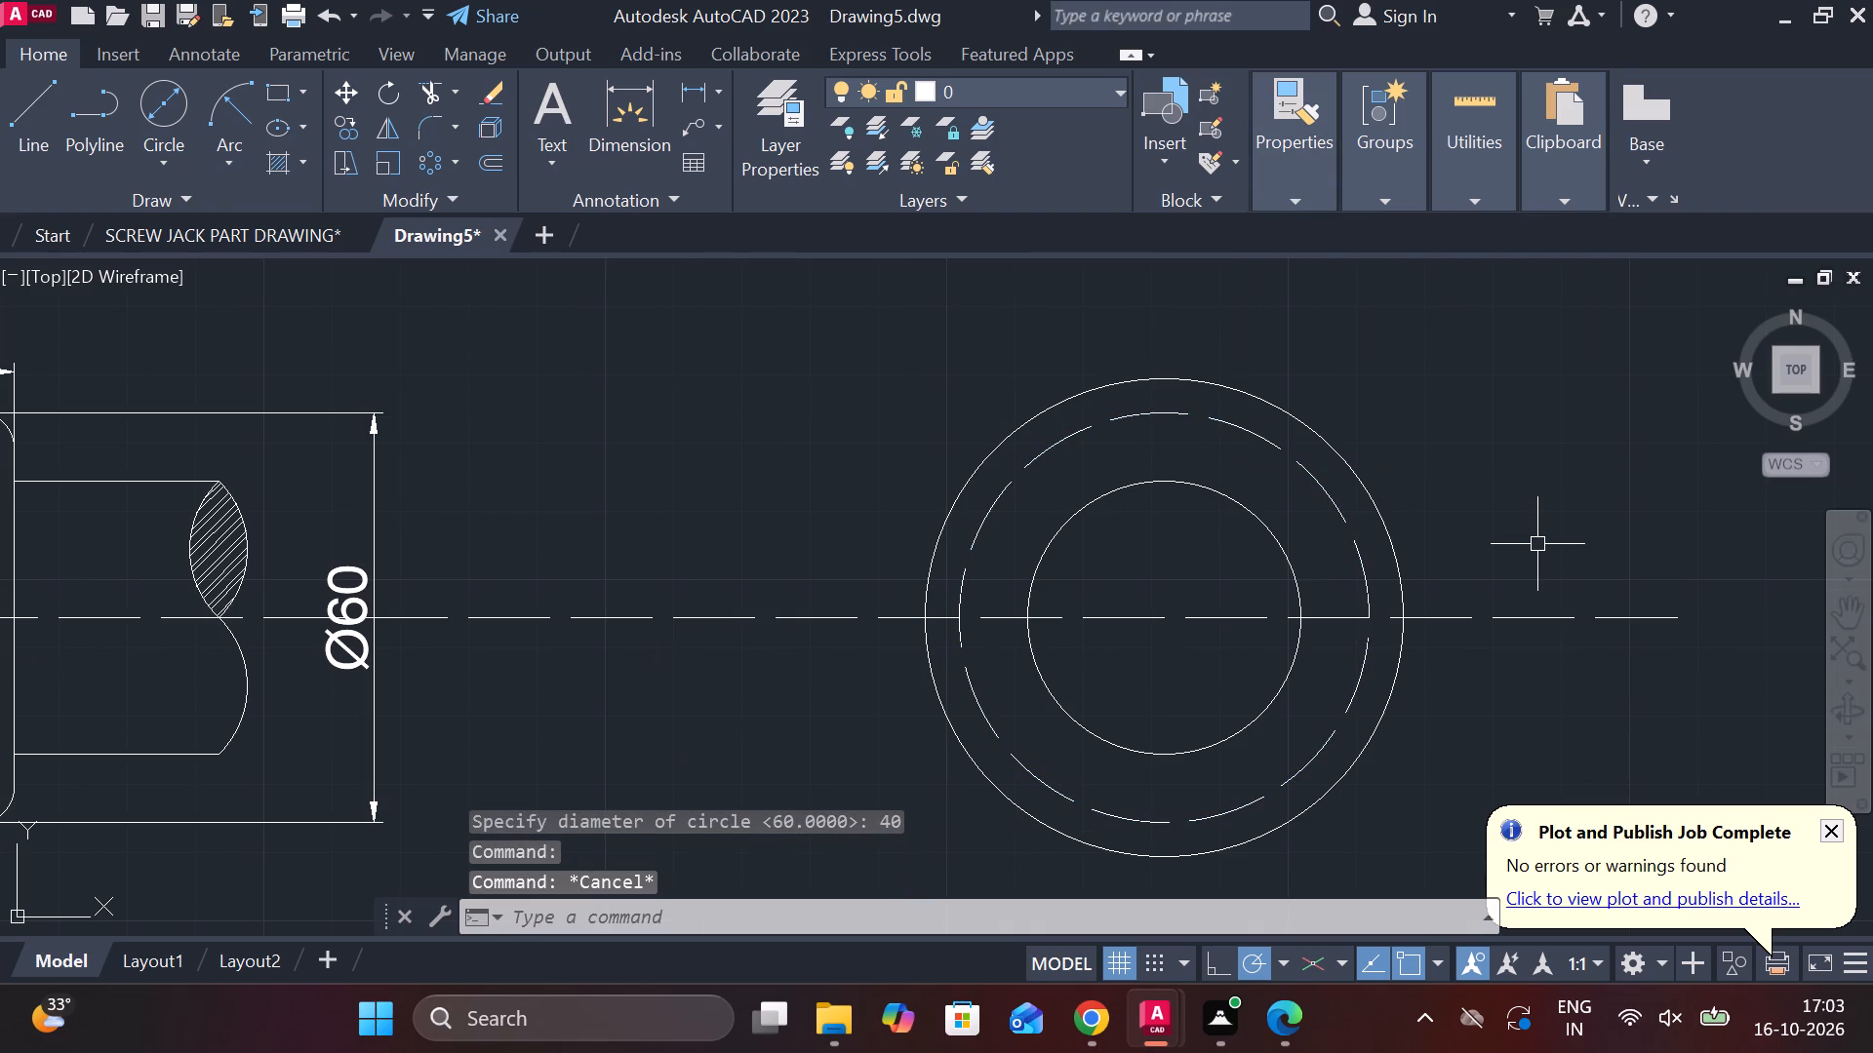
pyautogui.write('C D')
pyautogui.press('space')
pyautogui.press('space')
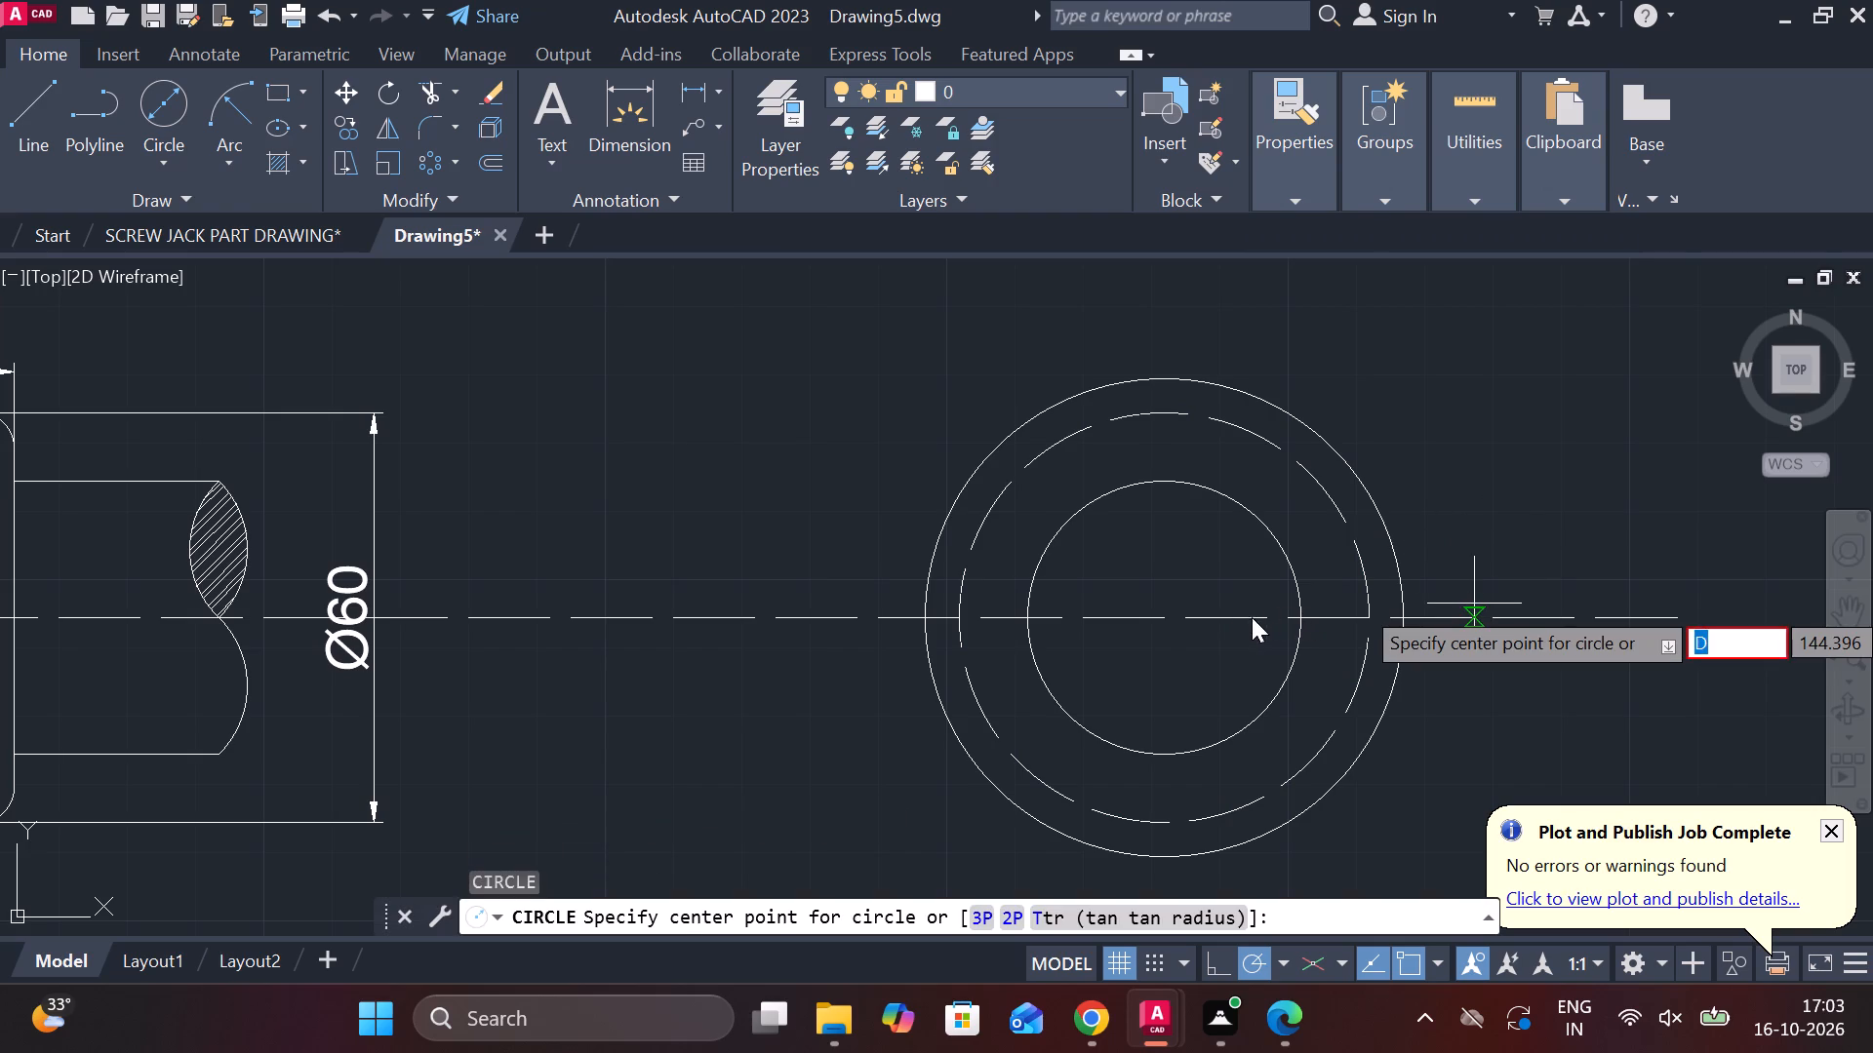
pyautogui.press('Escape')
# Draw a concentric 100-diameter circle as the outermost outline of the side view.
pyautogui.scroll(-1, 1341, 575)
pyautogui.scroll(-1, 1074, 551)
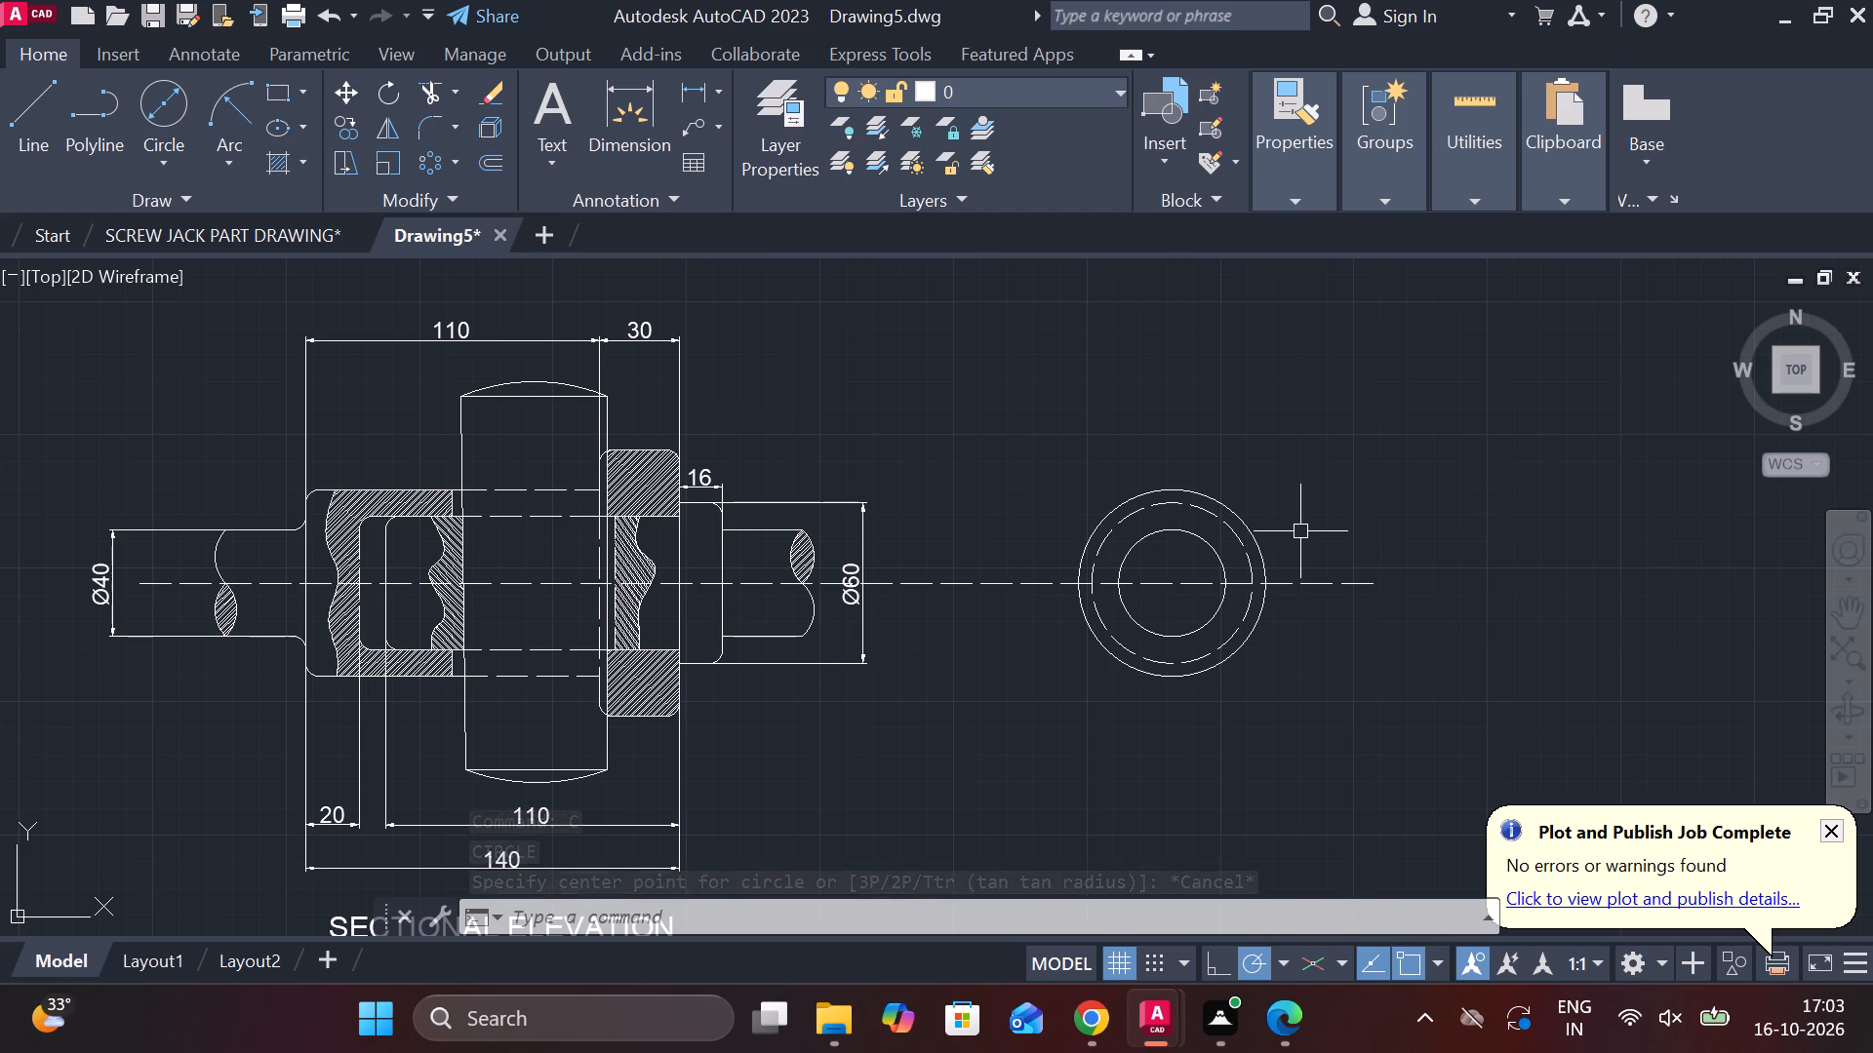
pyautogui.write('C')
pyautogui.press('space')
pyautogui.click(1174, 590)
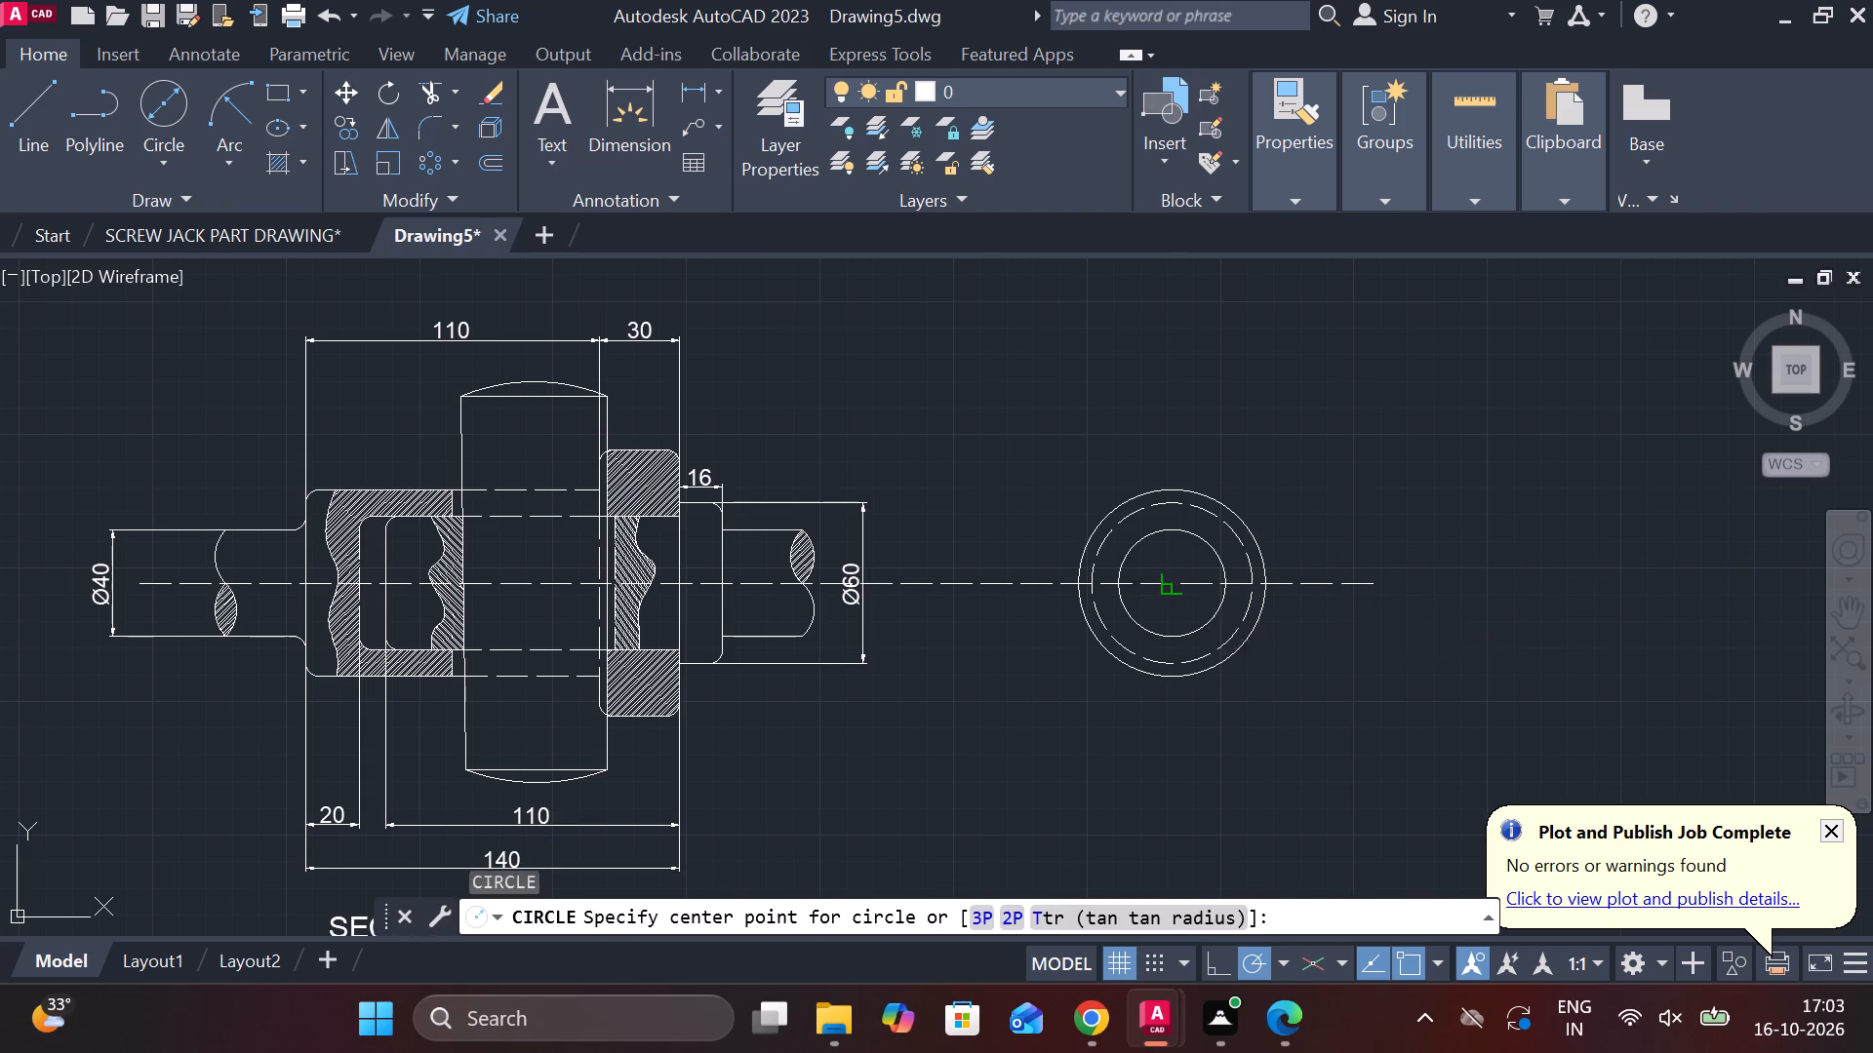
pyautogui.write('D')
pyautogui.press('space')
pyautogui.write('100')
pyautogui.press('Return')
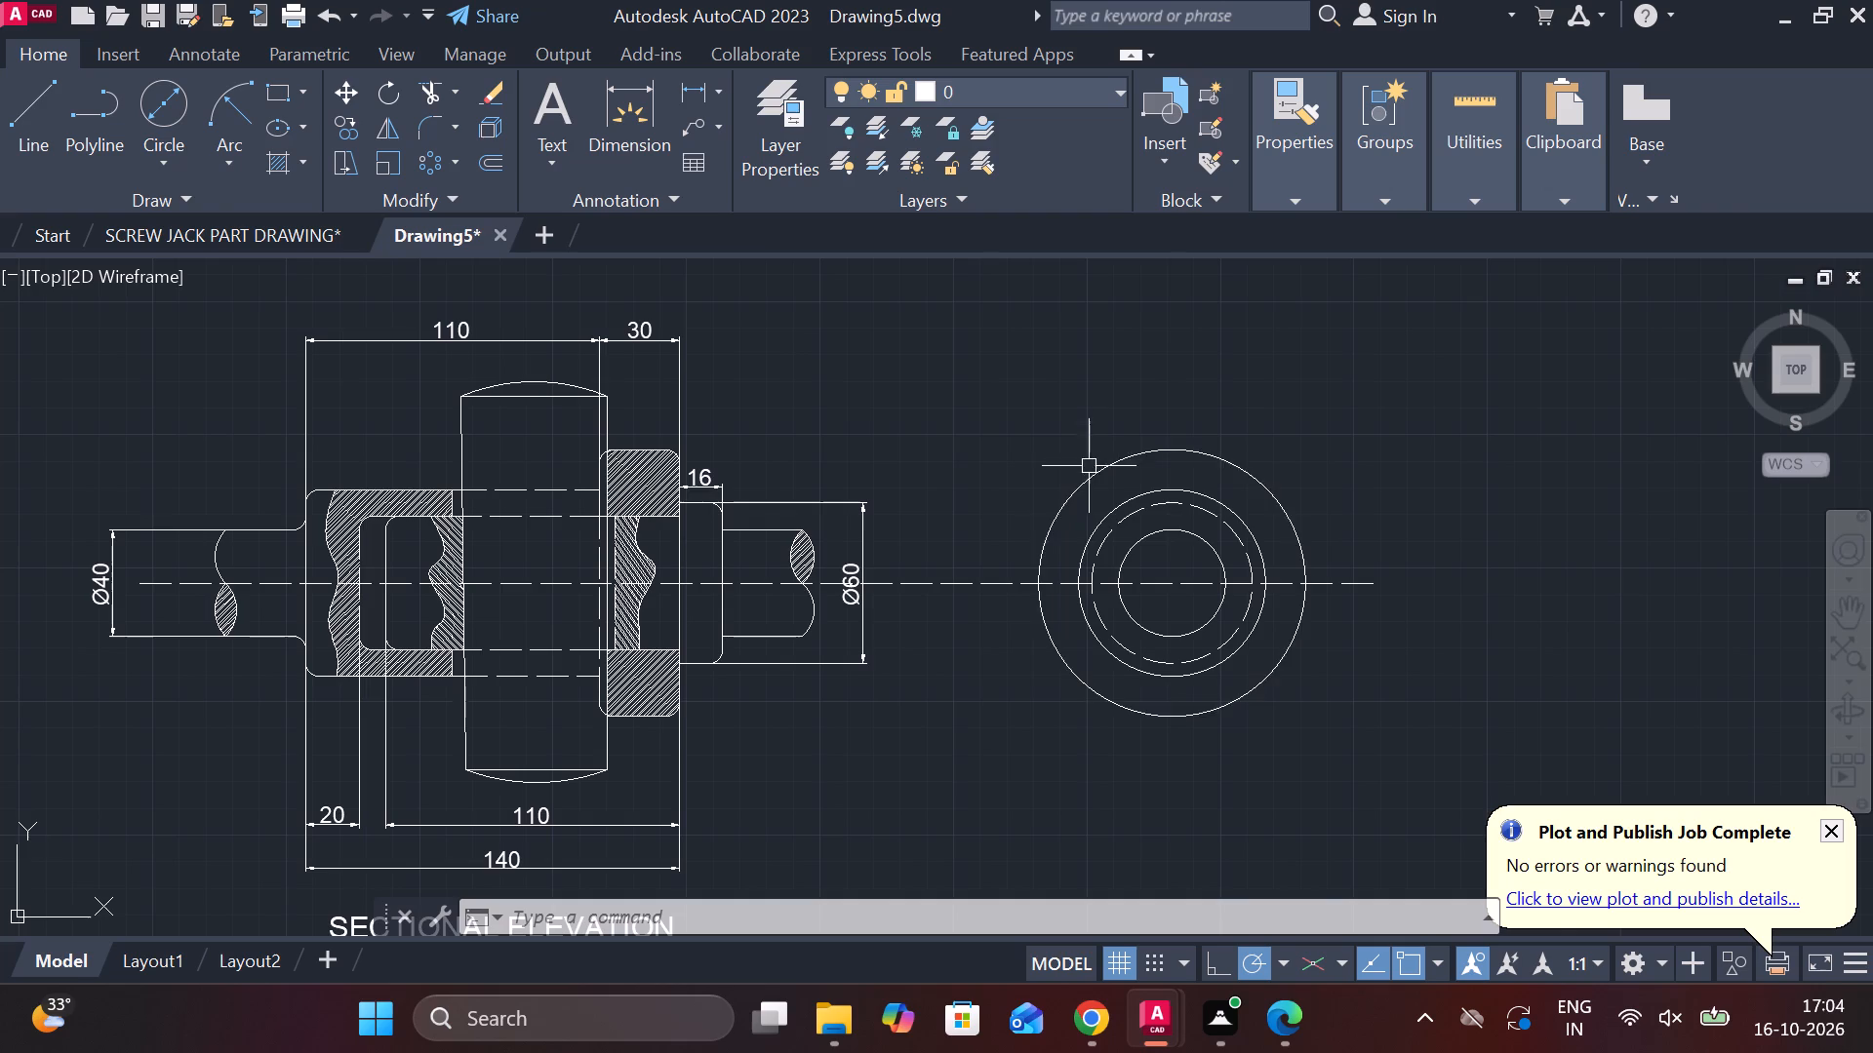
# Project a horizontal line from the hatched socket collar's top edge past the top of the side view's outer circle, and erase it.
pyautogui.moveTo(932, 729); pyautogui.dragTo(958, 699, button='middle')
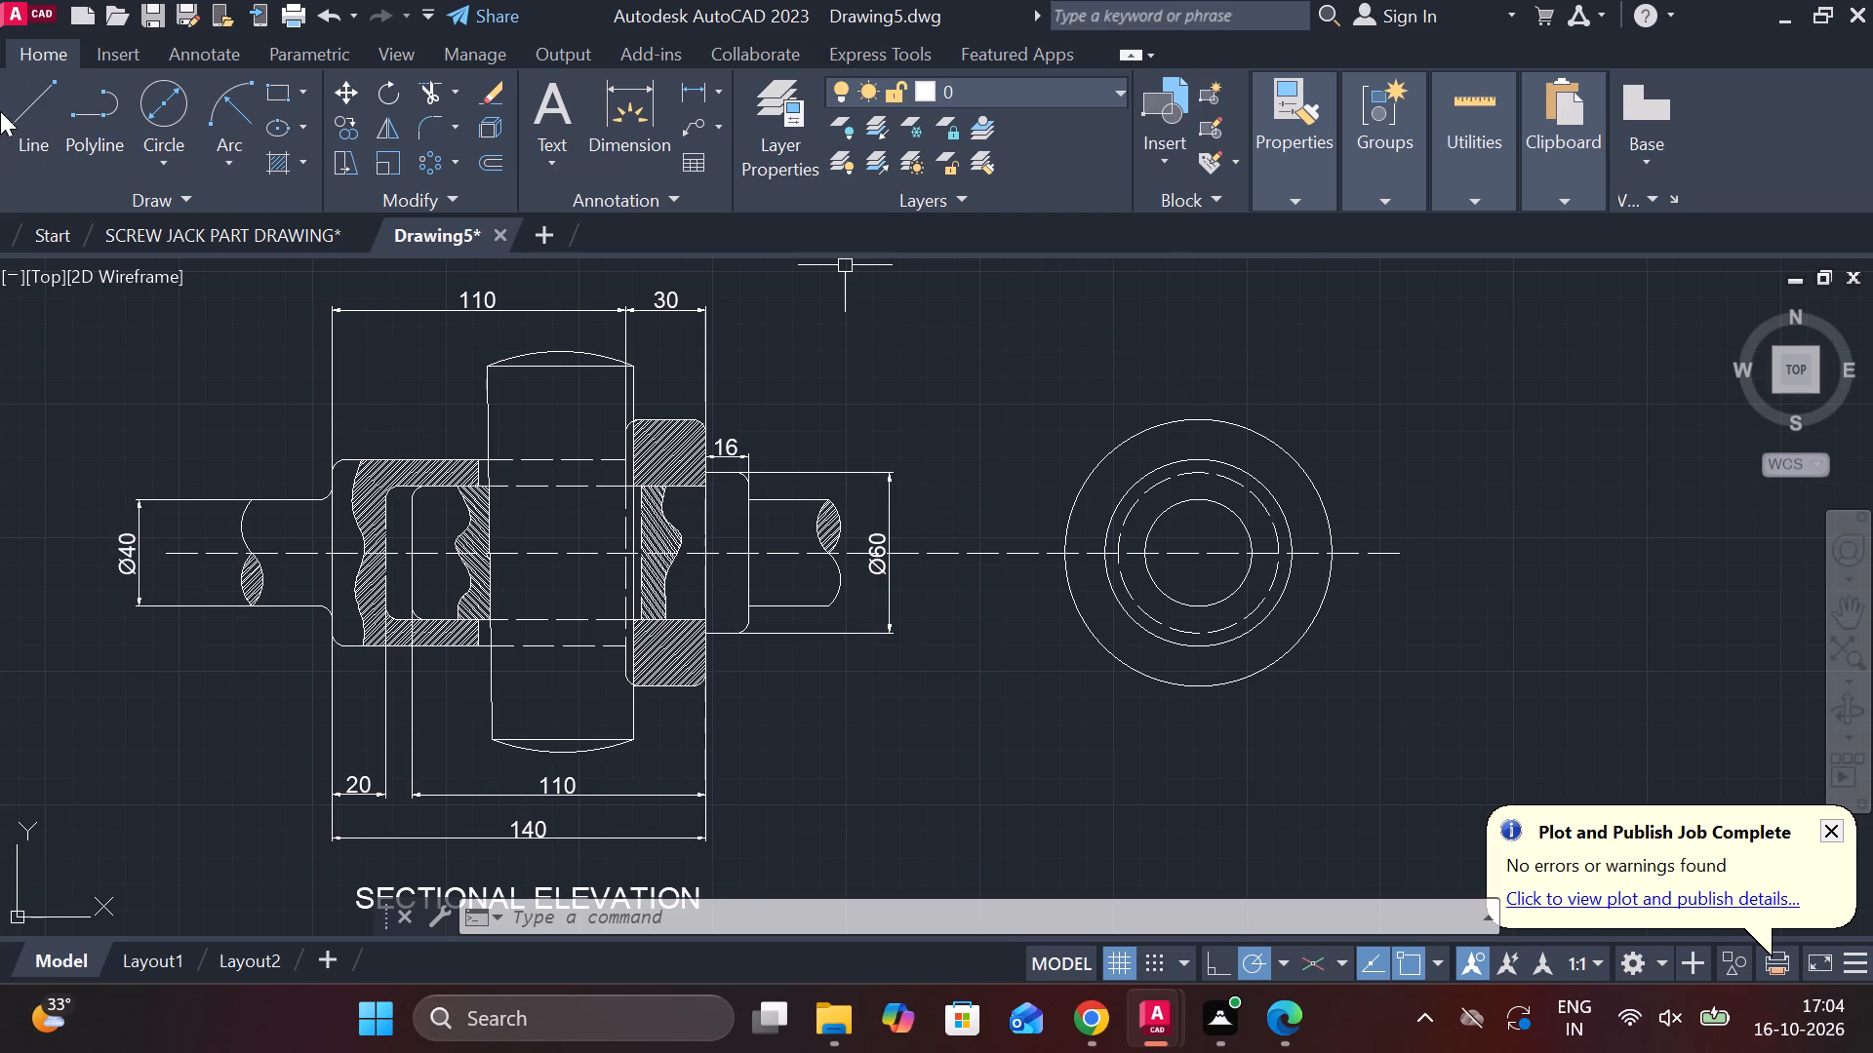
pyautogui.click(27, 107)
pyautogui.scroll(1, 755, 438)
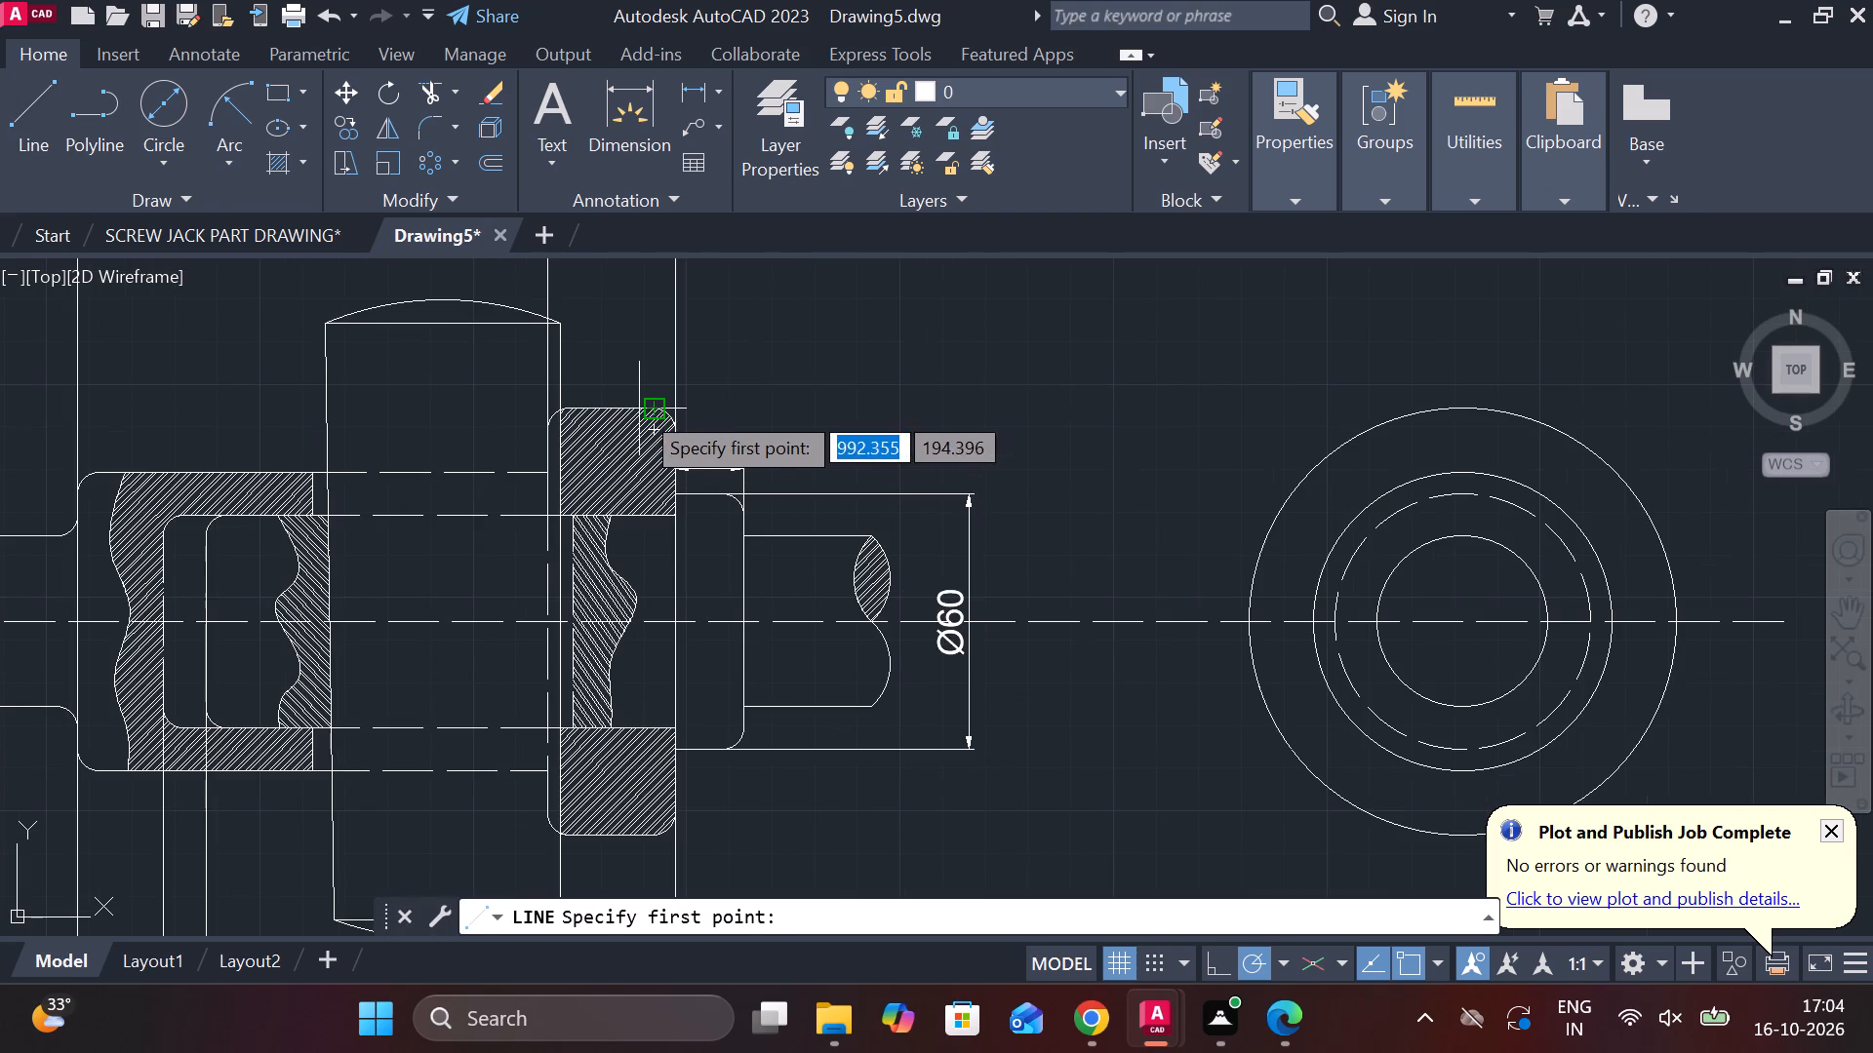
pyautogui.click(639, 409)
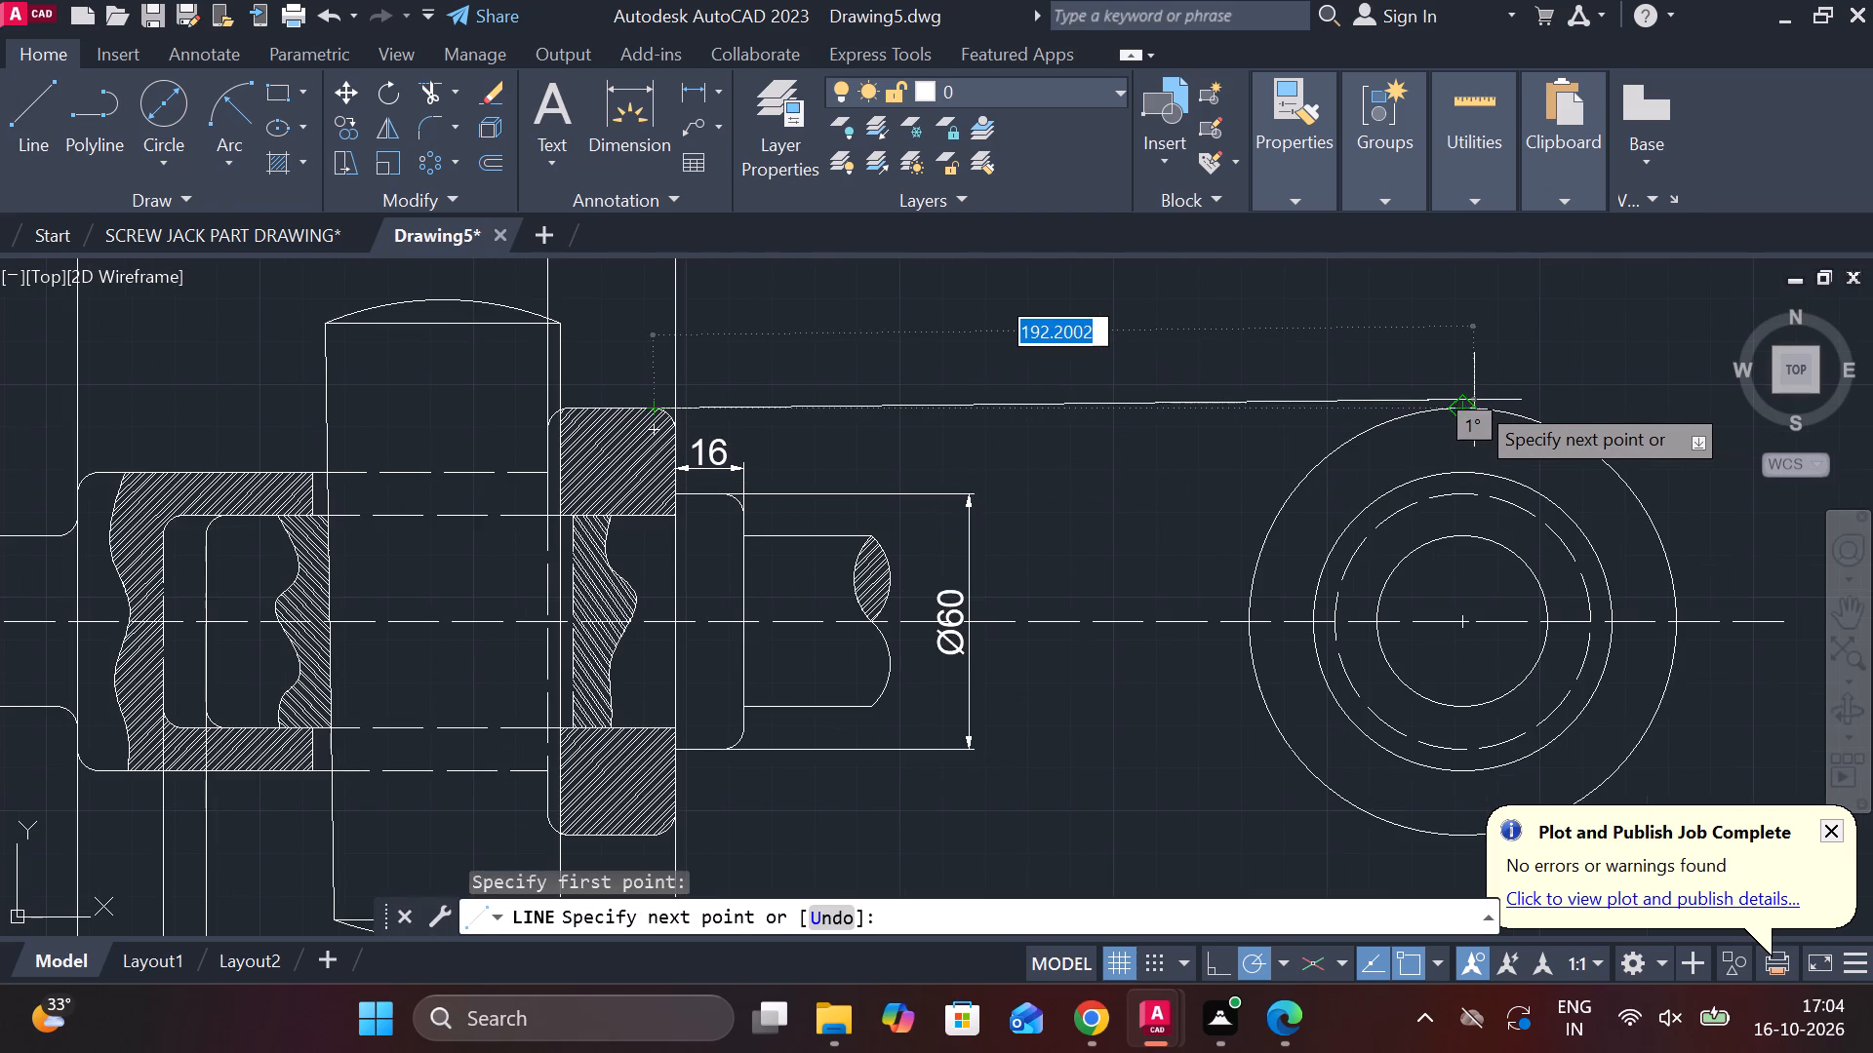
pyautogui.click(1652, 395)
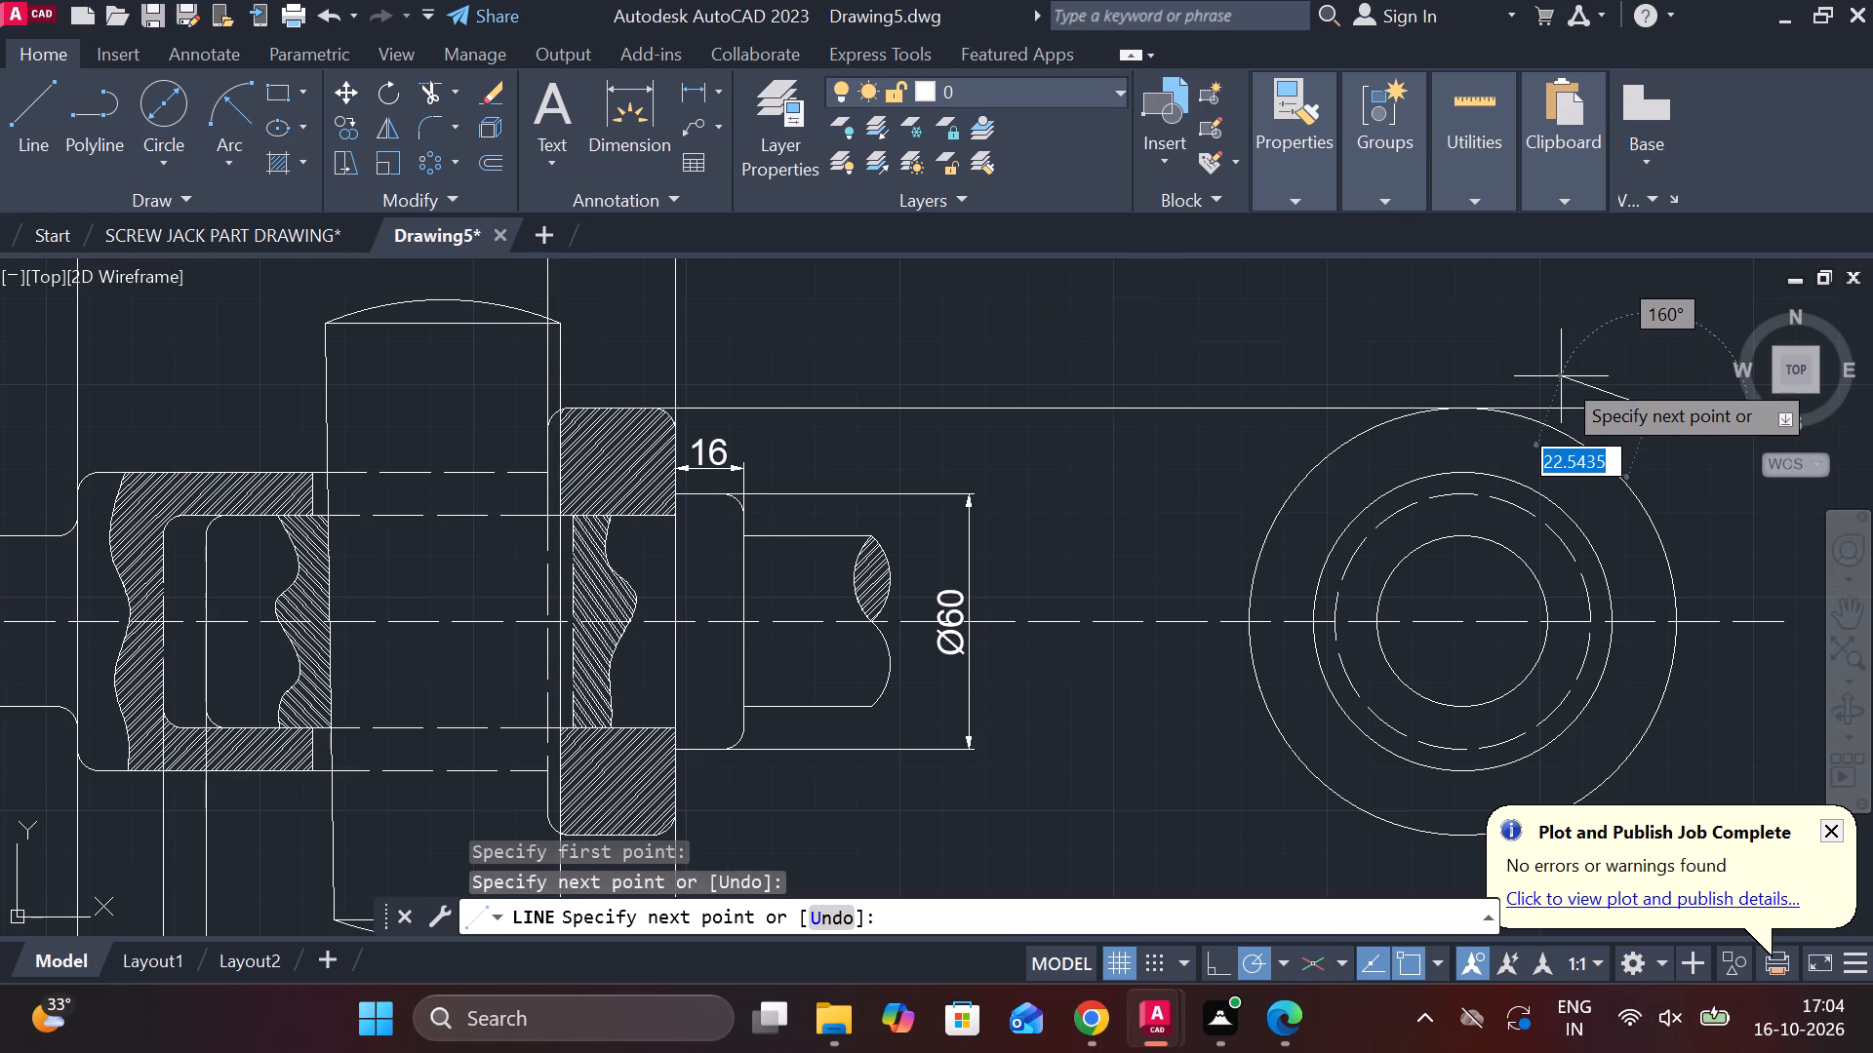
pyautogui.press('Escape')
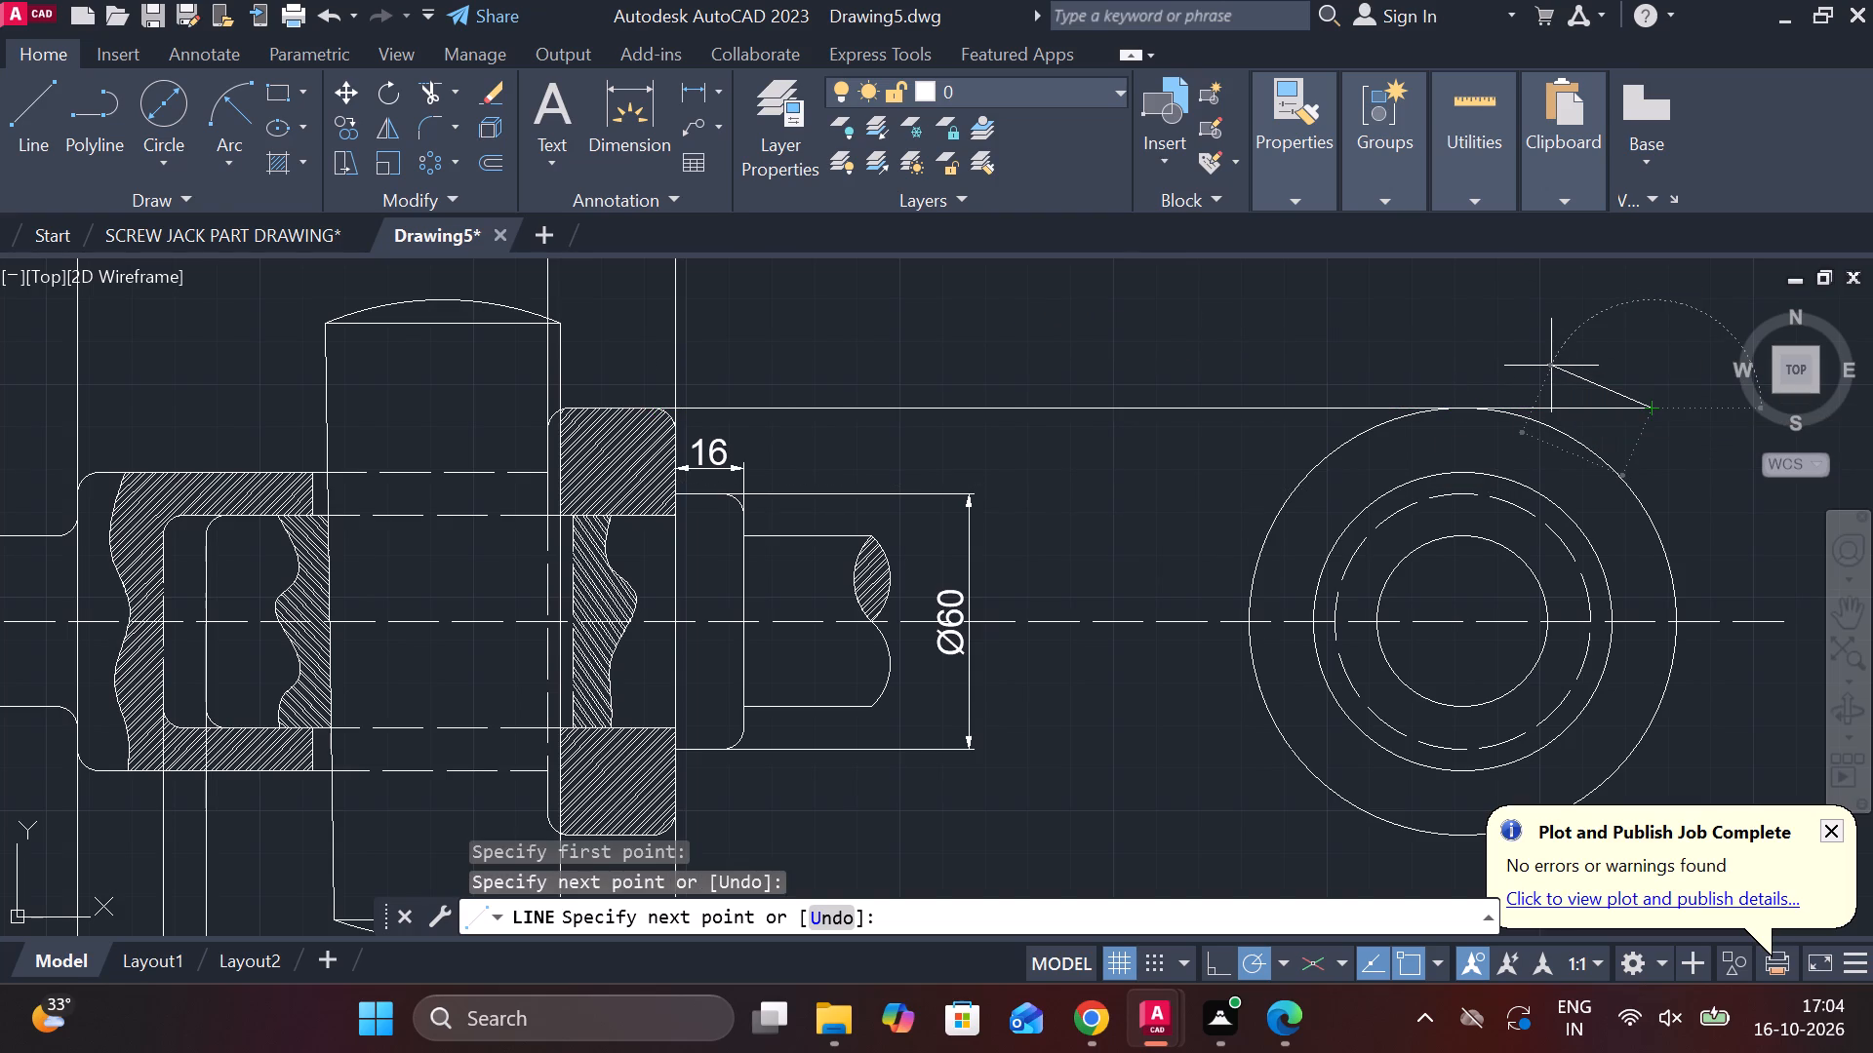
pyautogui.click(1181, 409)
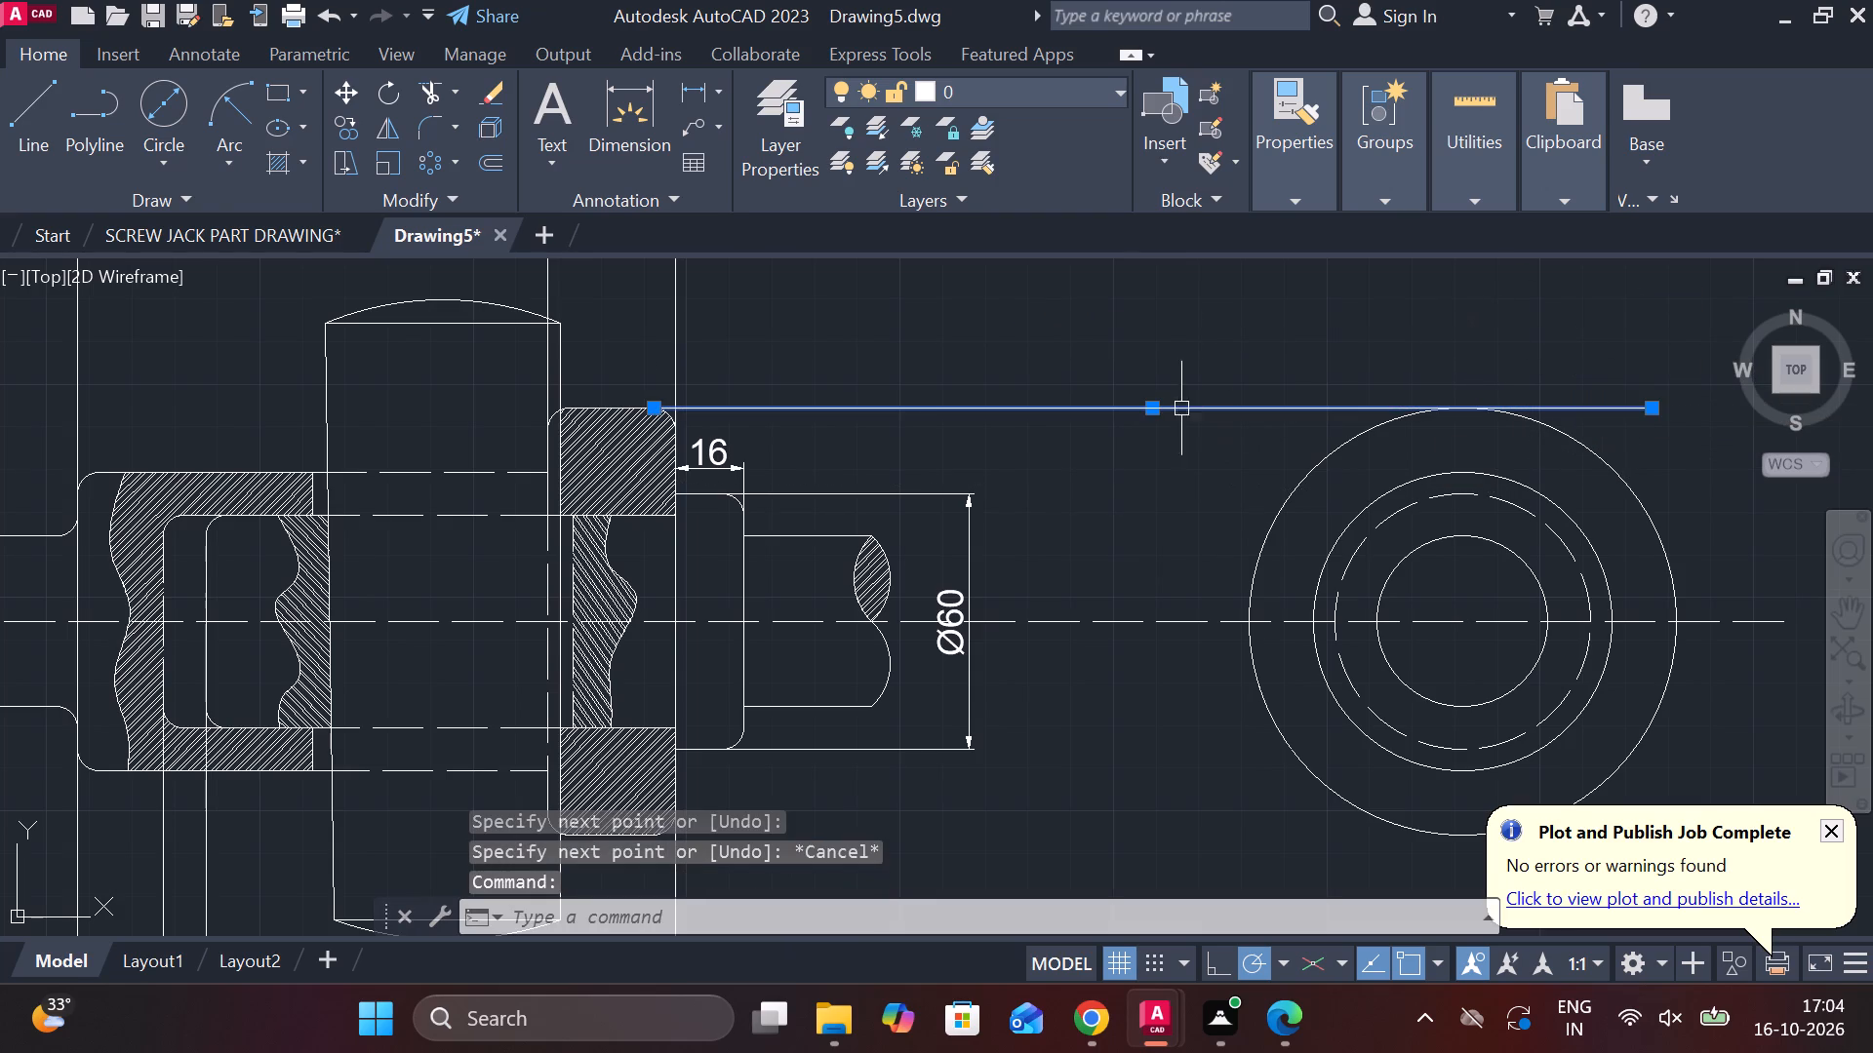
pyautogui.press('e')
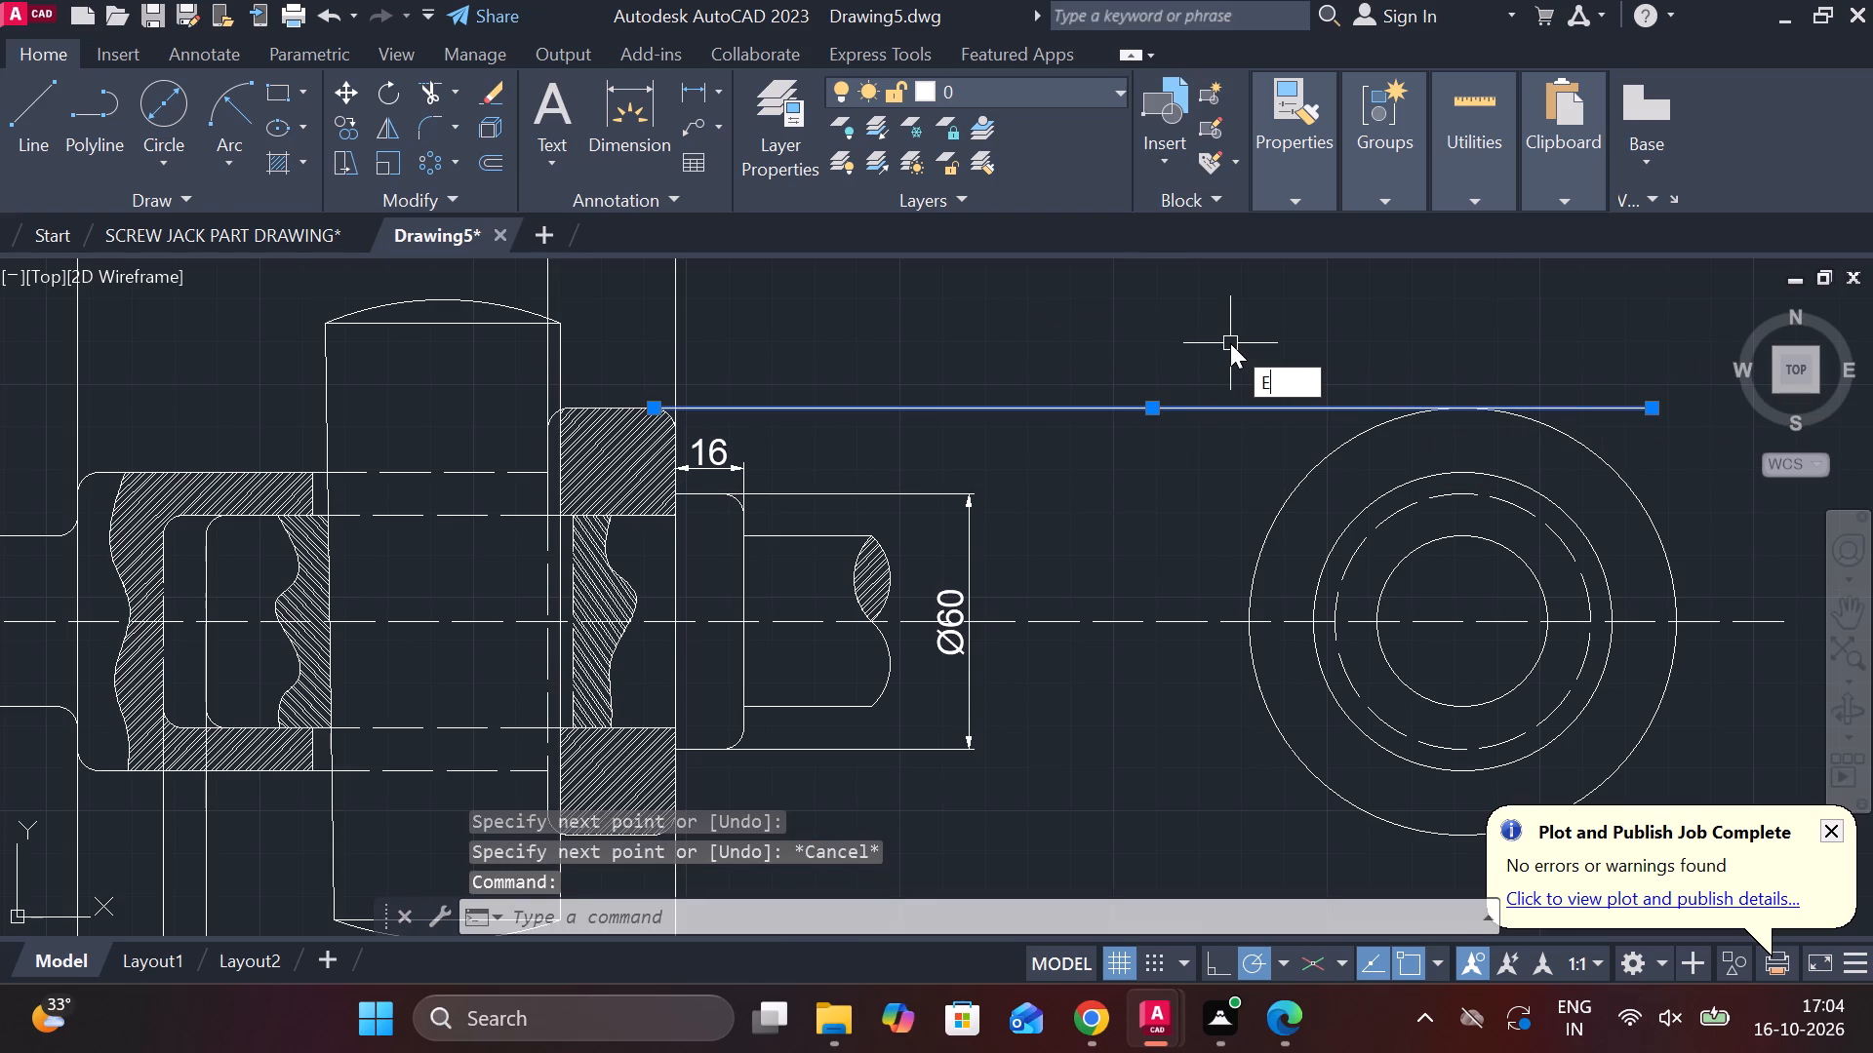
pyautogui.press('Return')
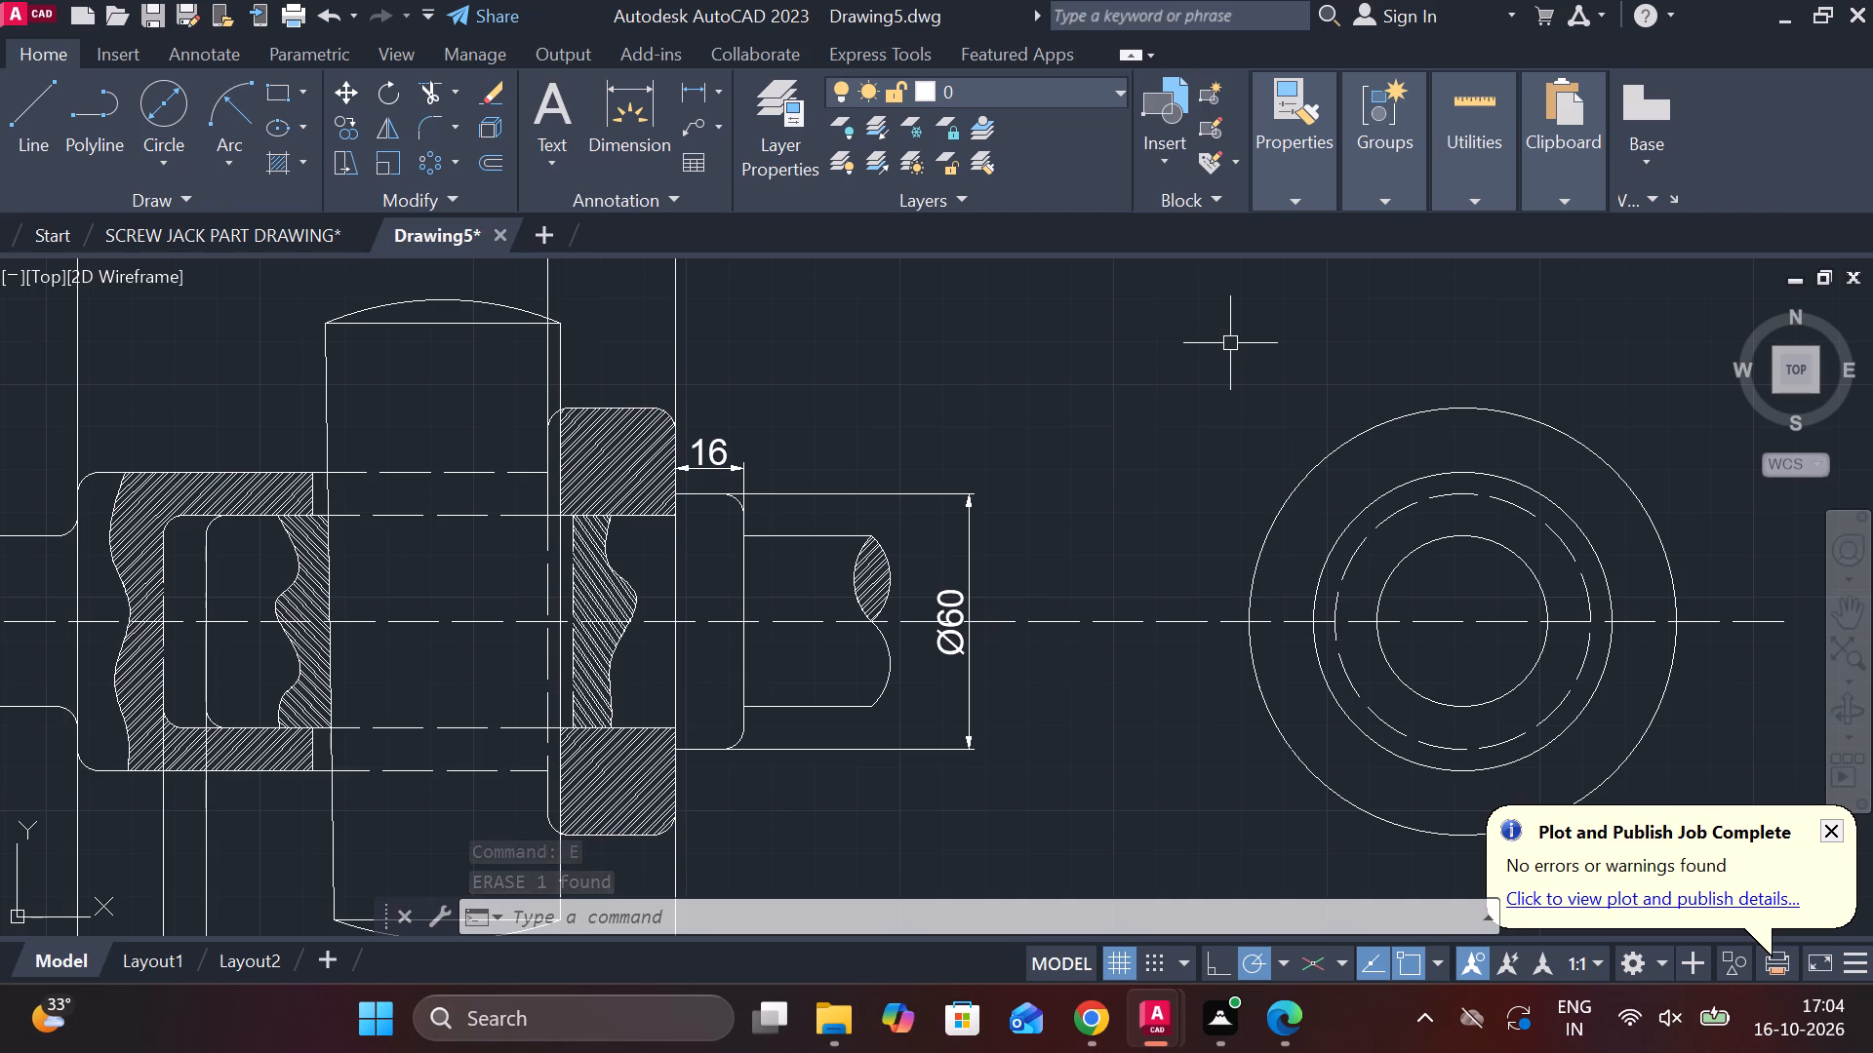
# Draw a vertical line 70 long upward from the centre of the side view's circles.
pyautogui.scroll(-1, 1233, 441)
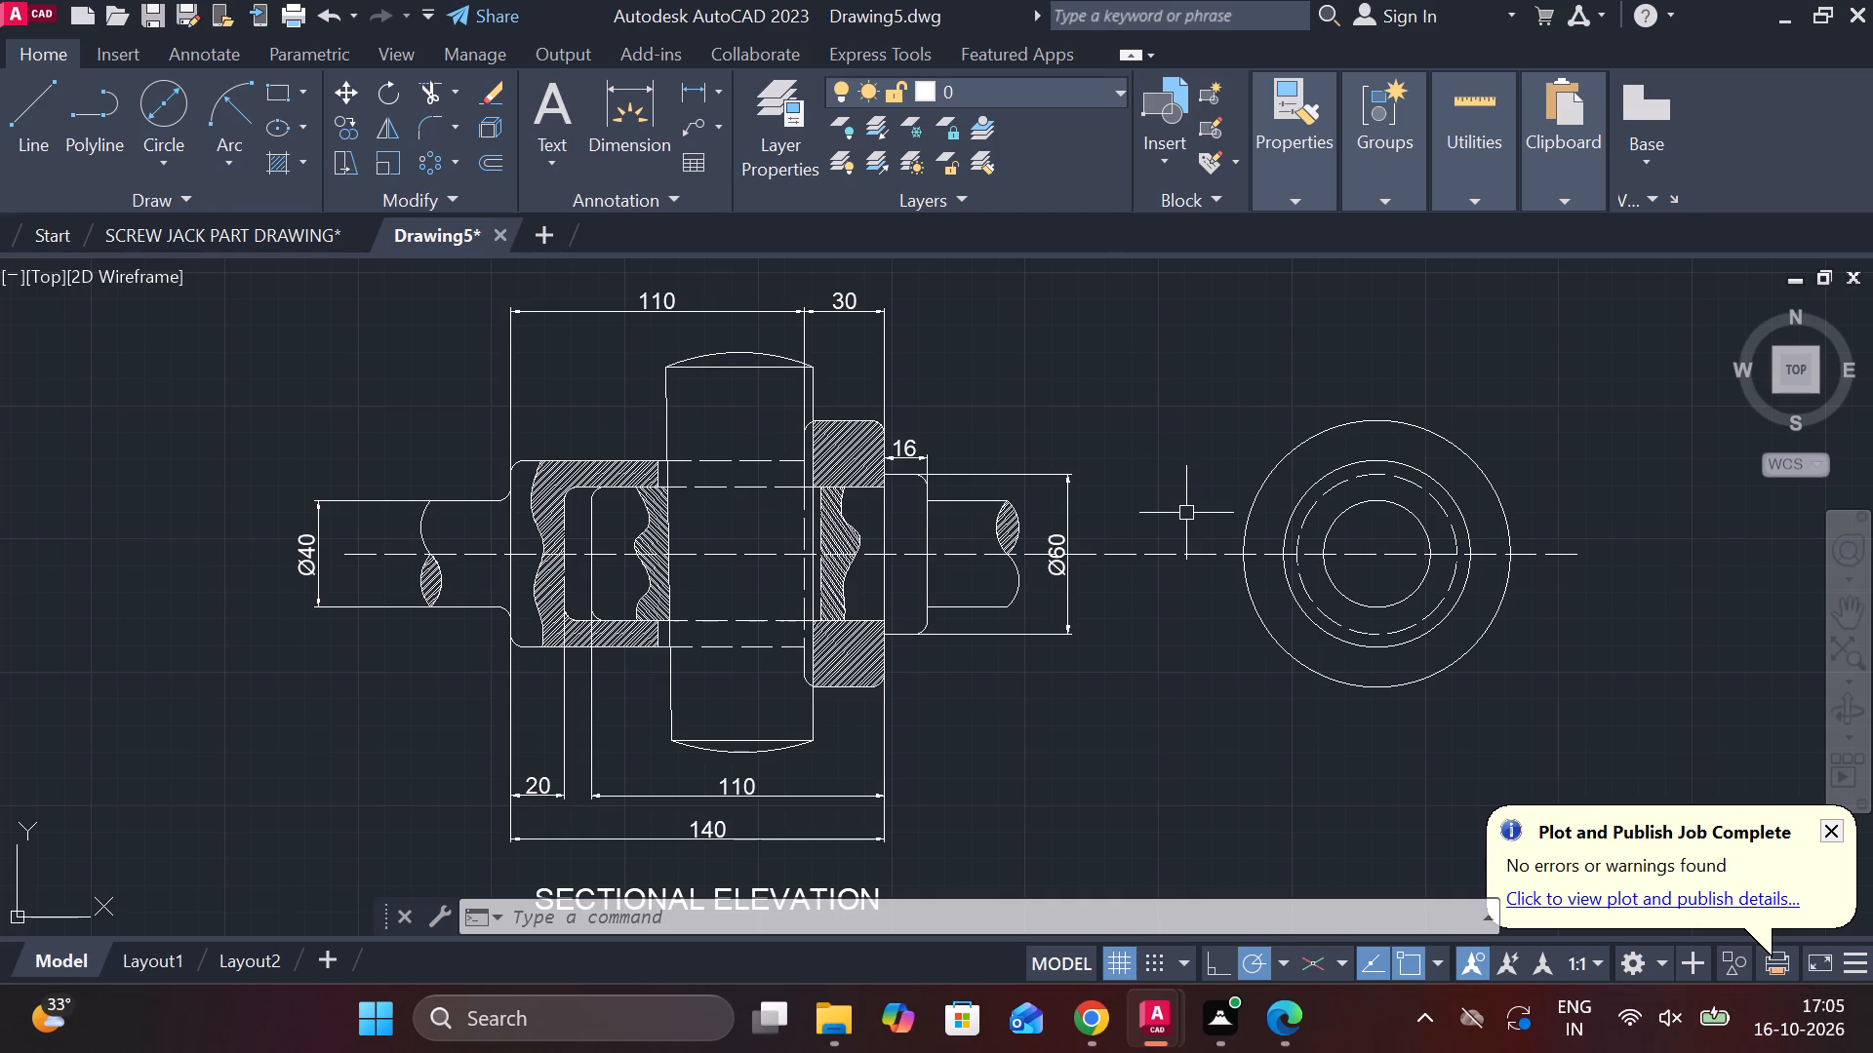
pyautogui.moveTo(1135, 514); pyautogui.dragTo(893, 508, button='middle')
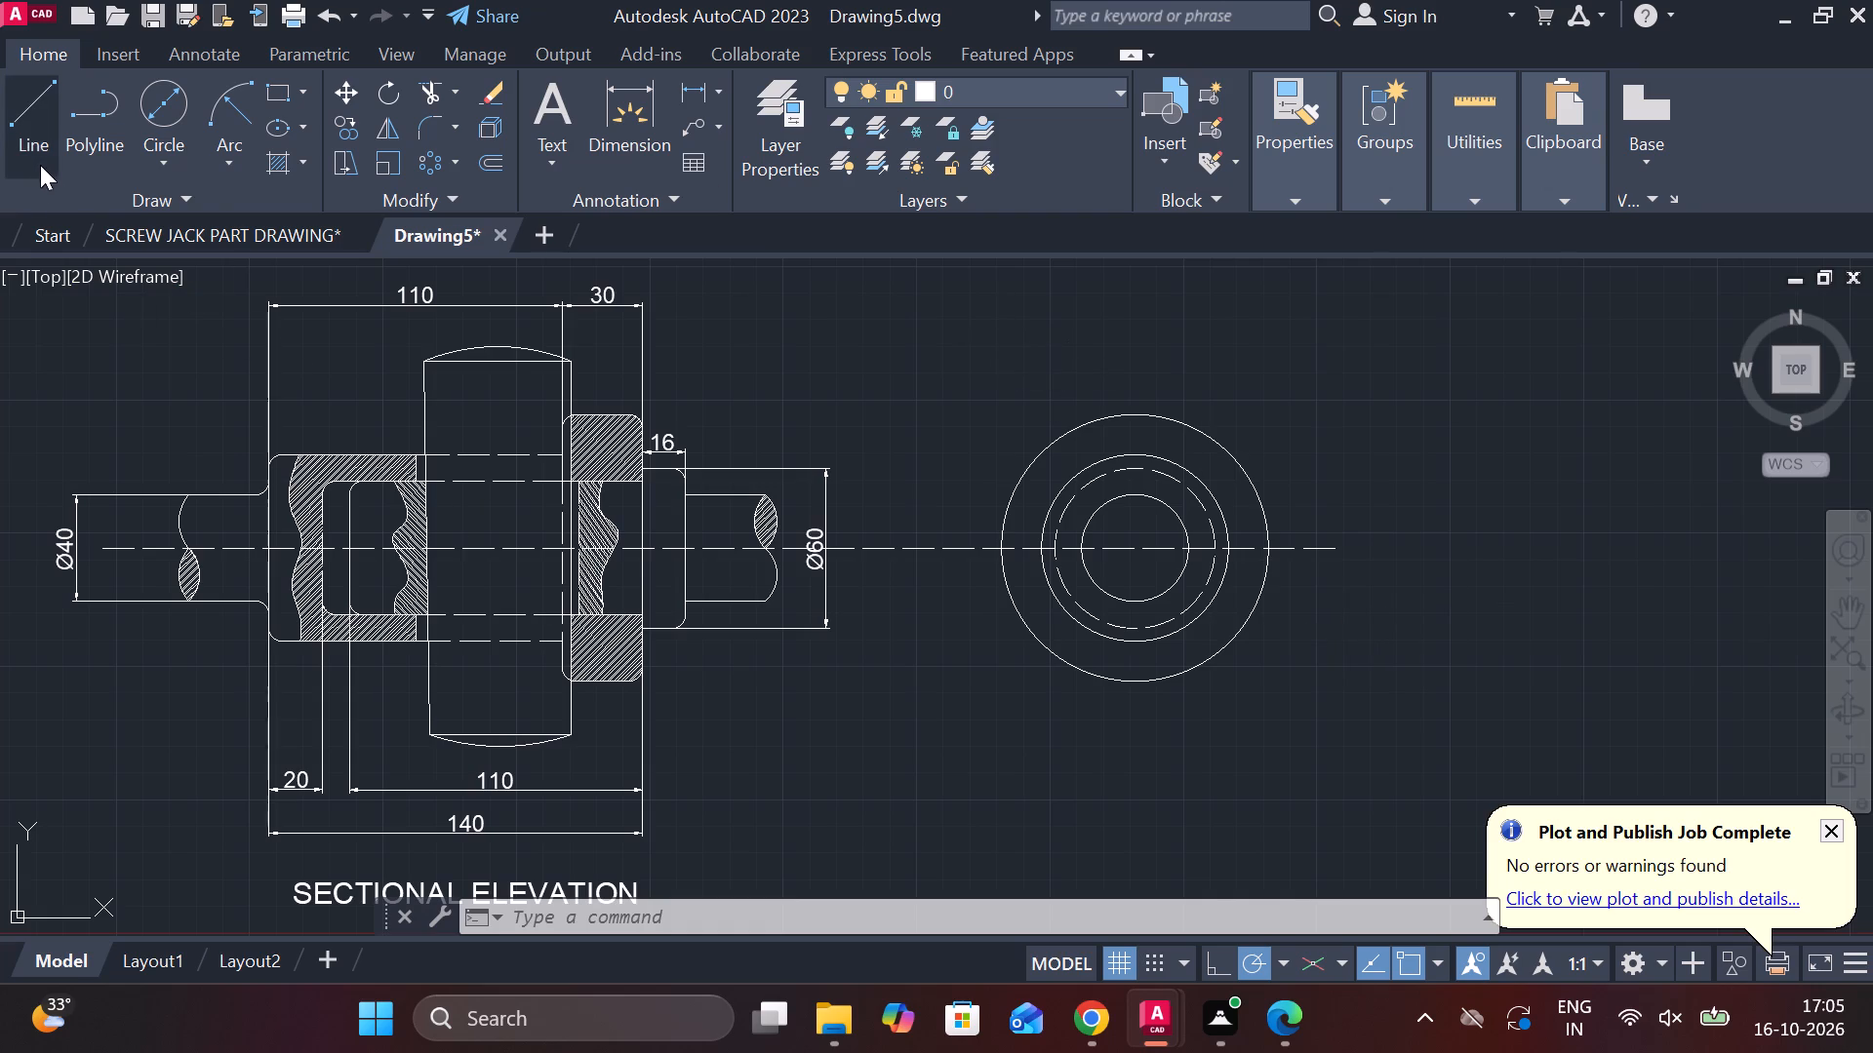
pyautogui.click(32, 135)
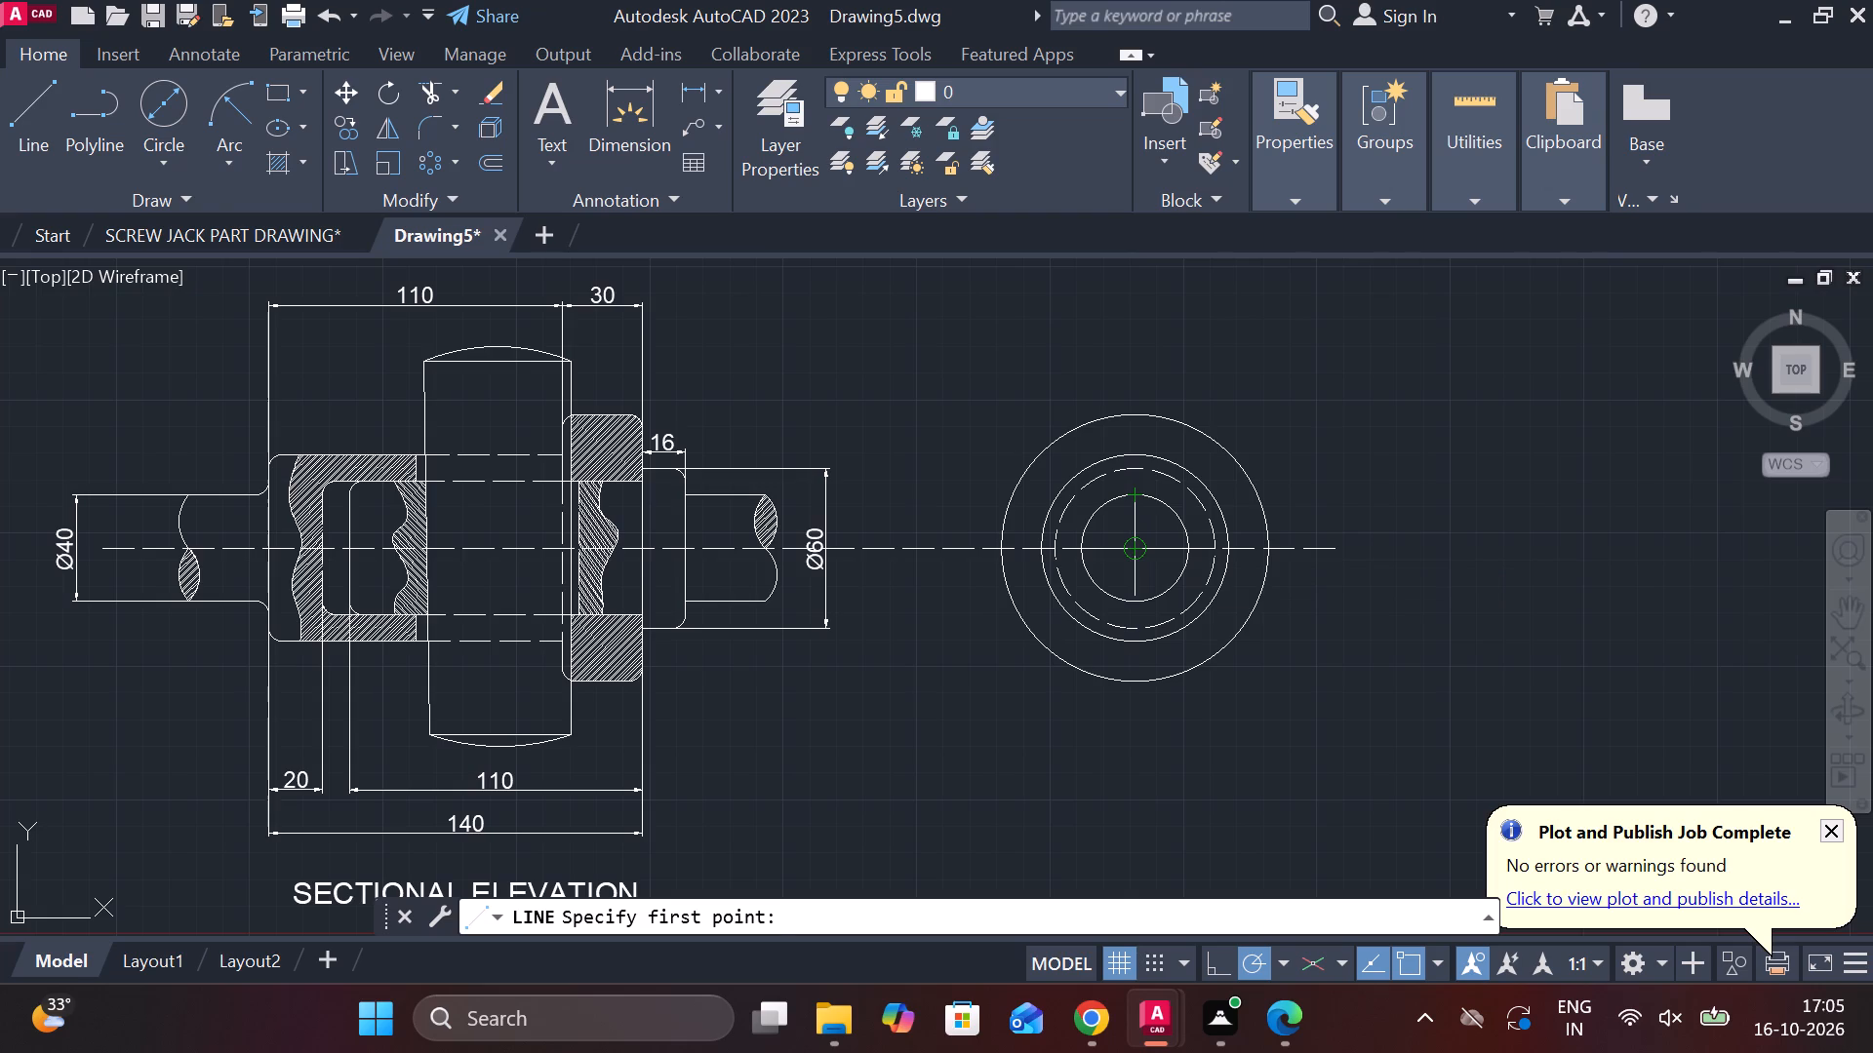
pyautogui.click(1139, 546)
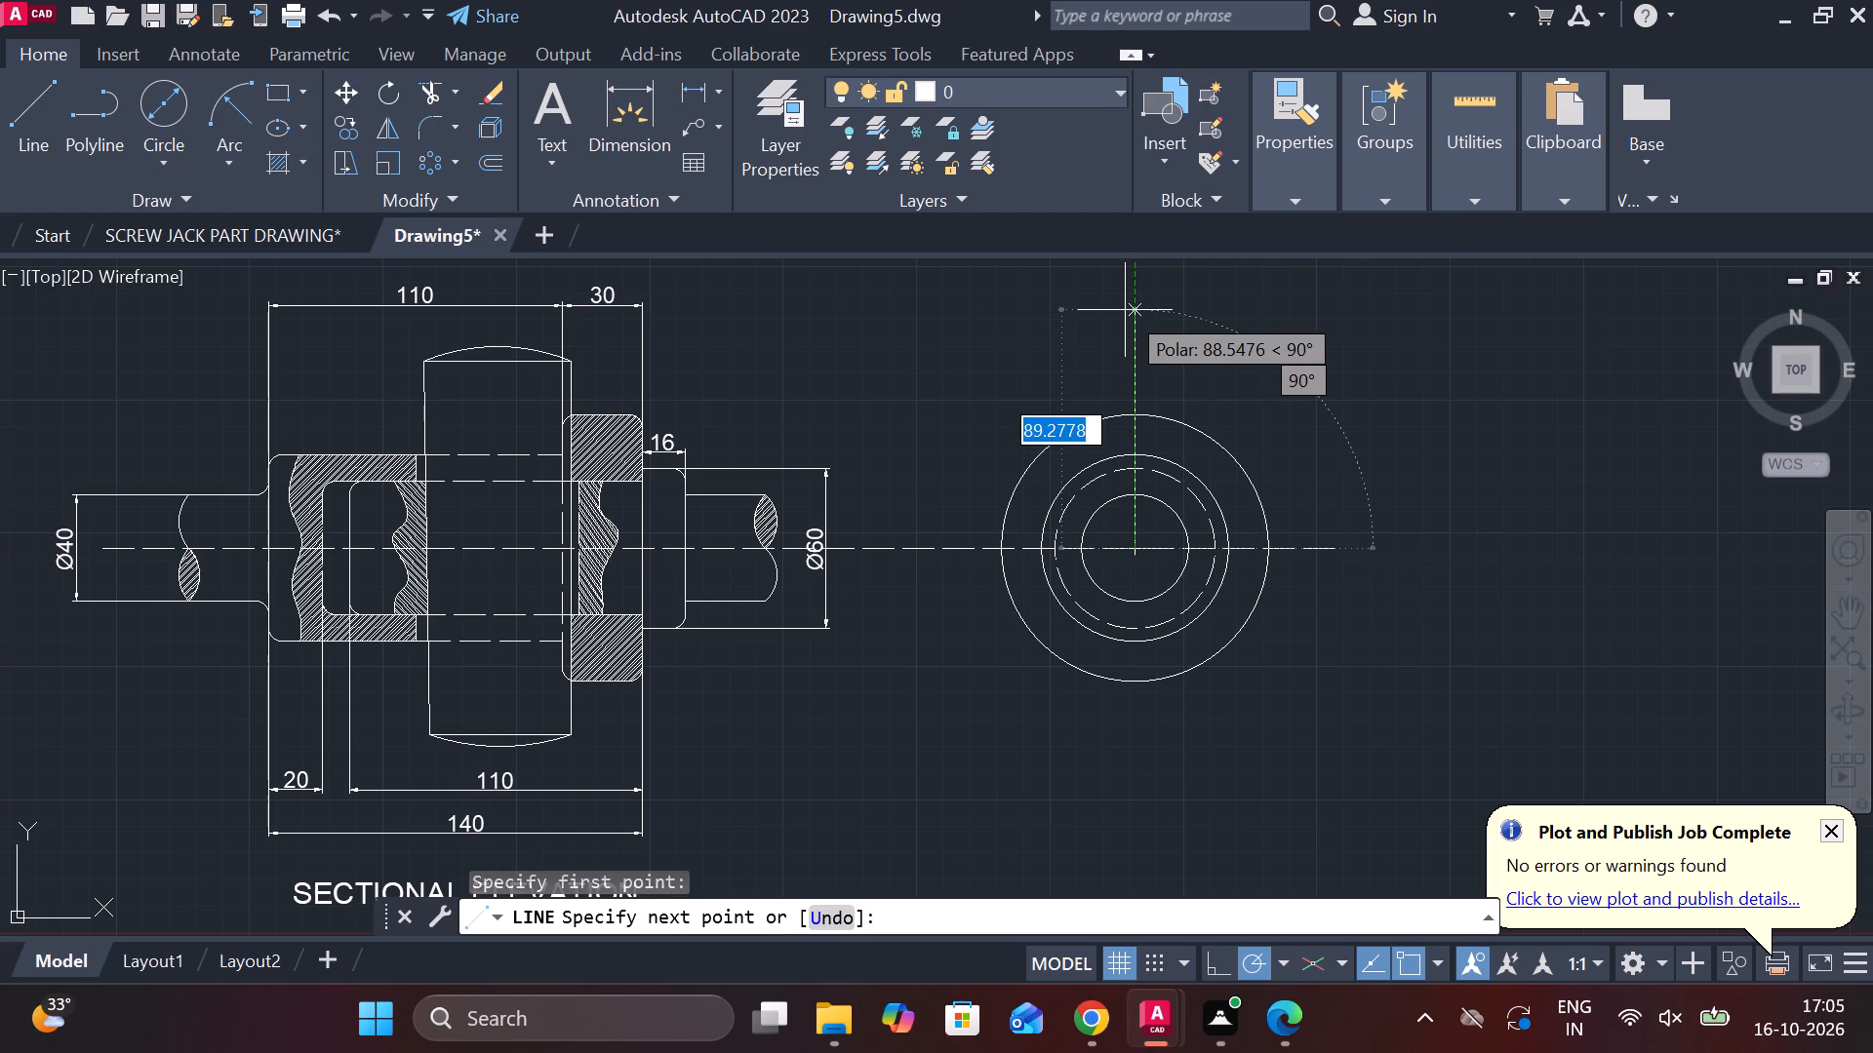
pyautogui.write('70')
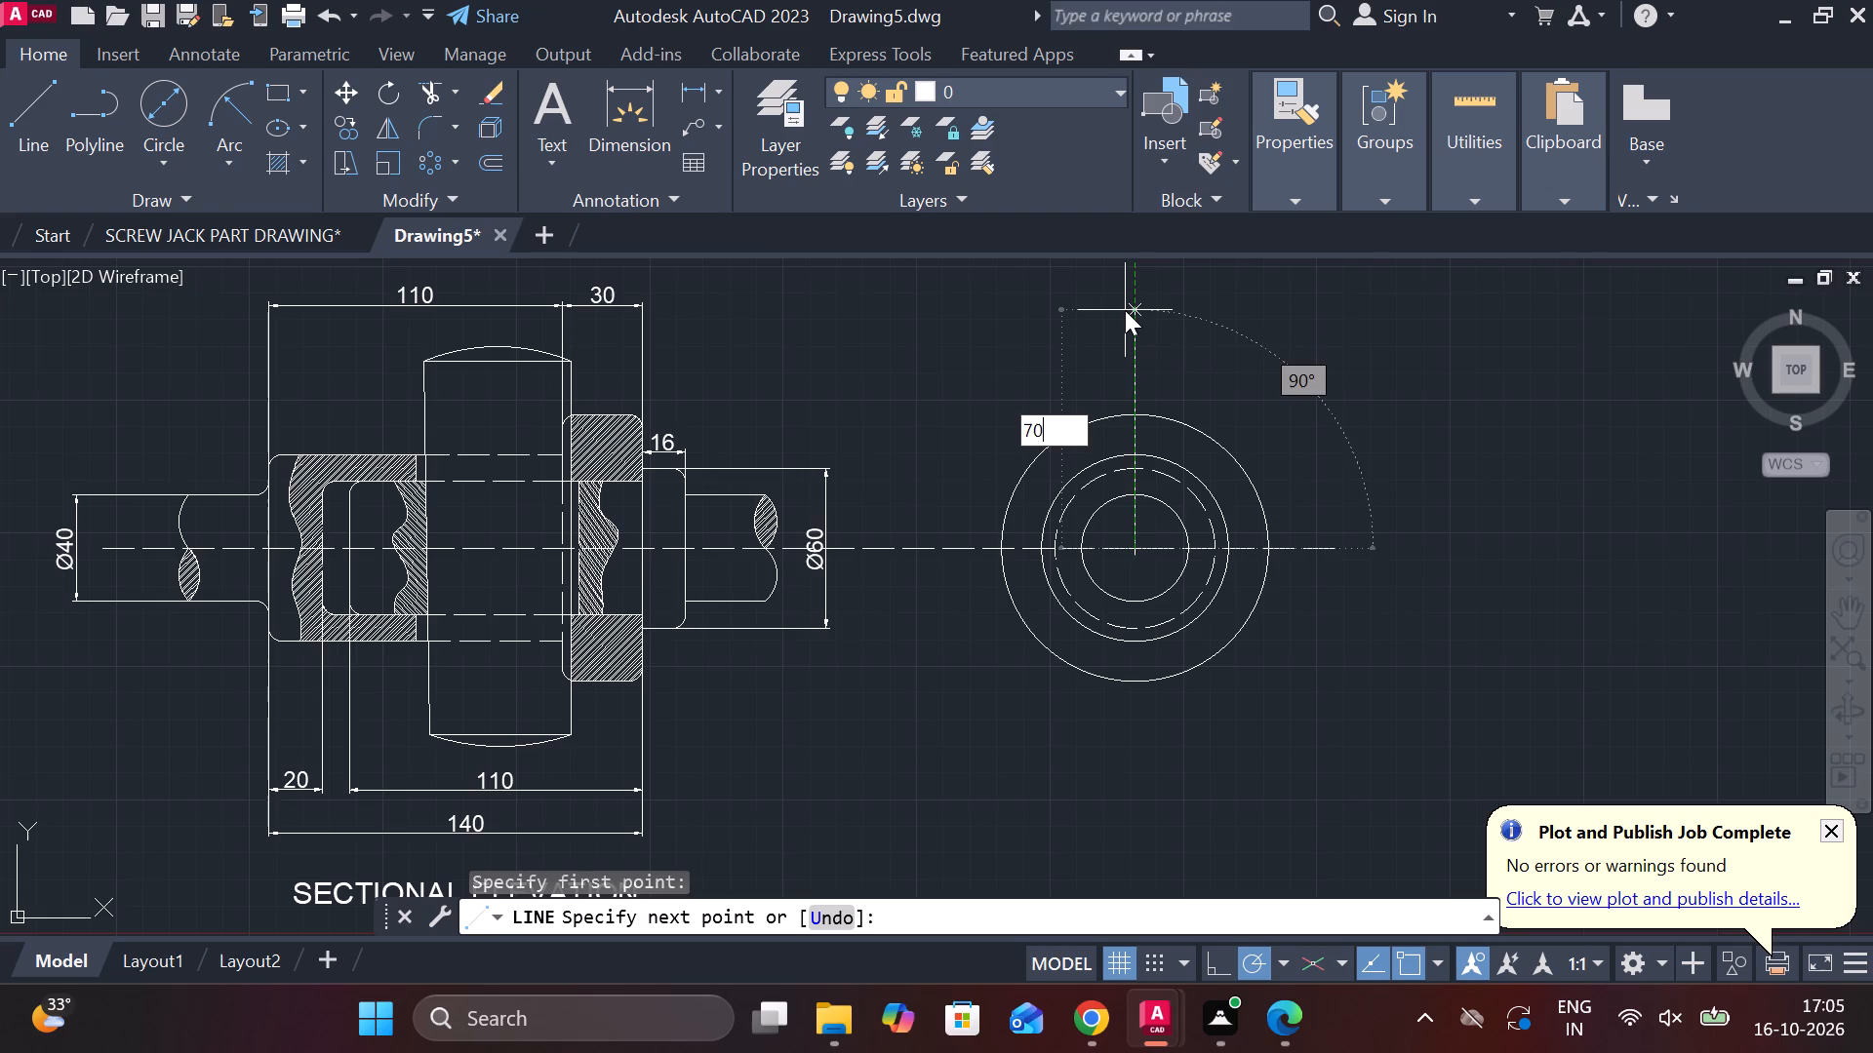
pyautogui.press('Return')
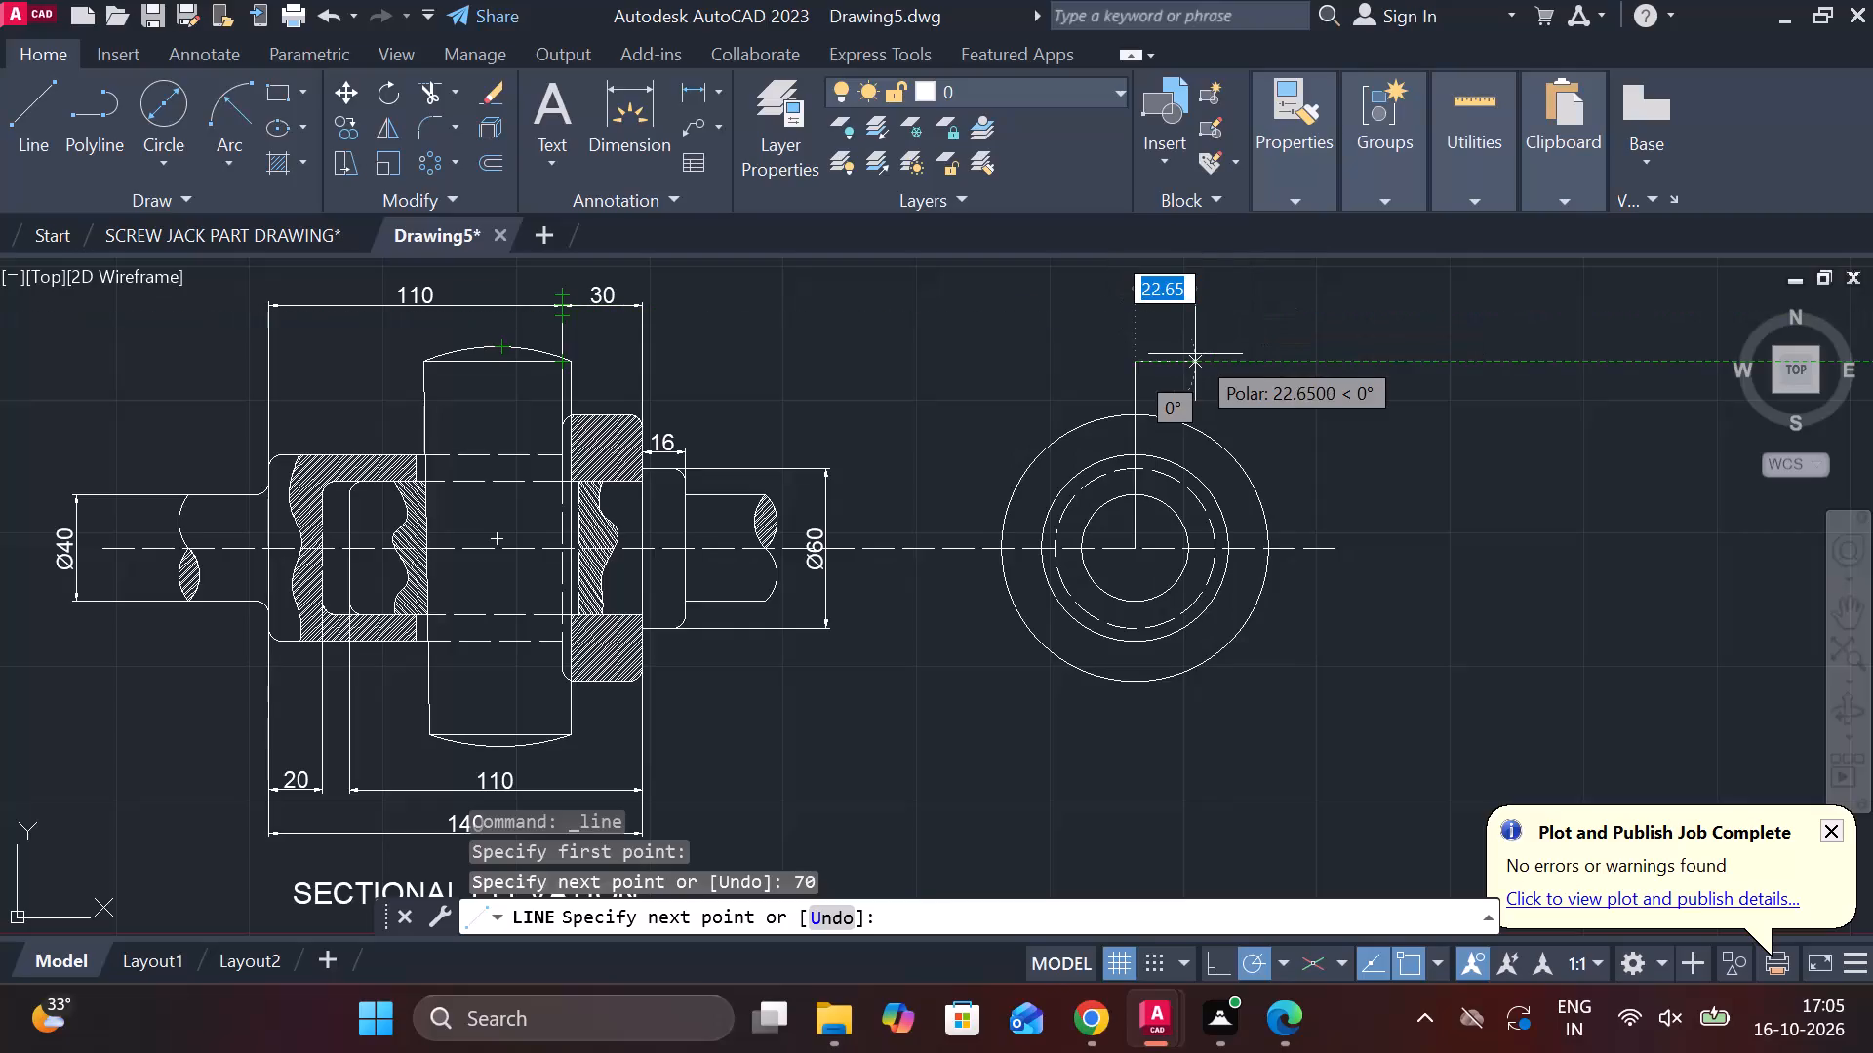
pyautogui.press('Escape')
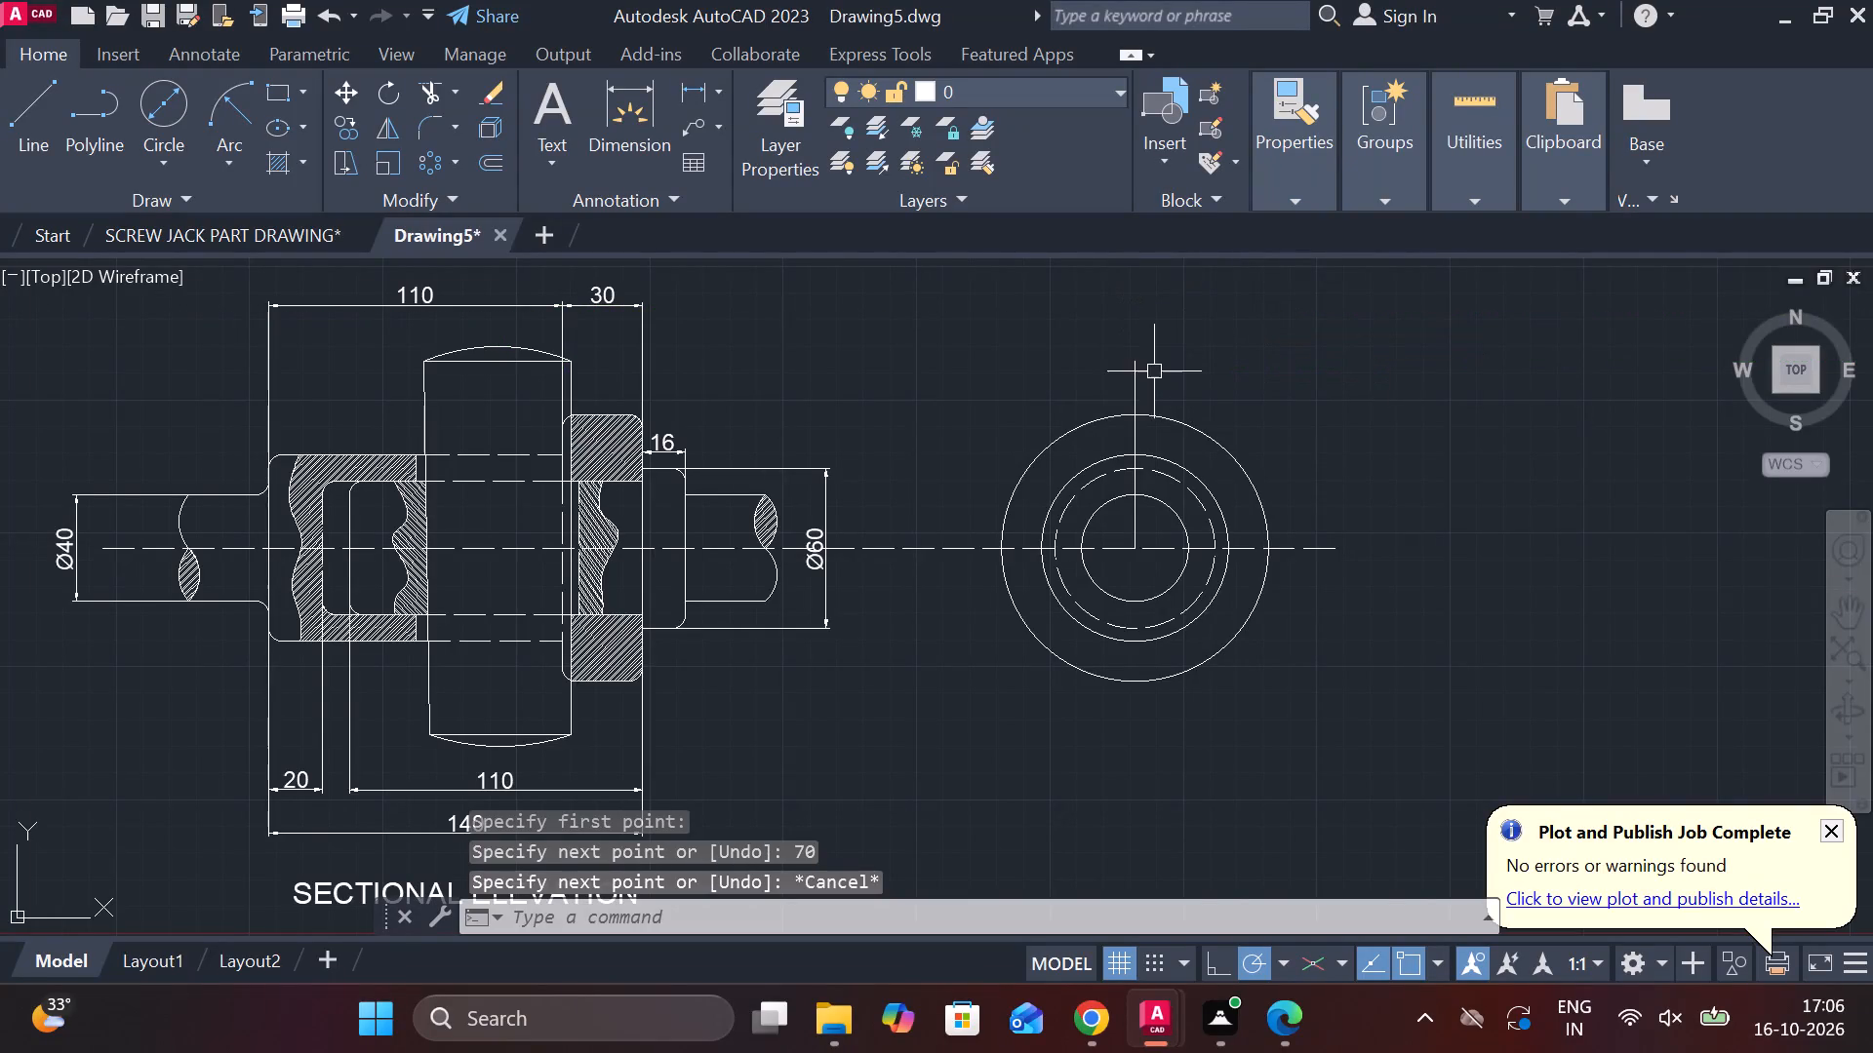
# Erase the vertical line rising from the centre of the side view's circles.
pyautogui.click(1136, 377)
pyautogui.press('e')
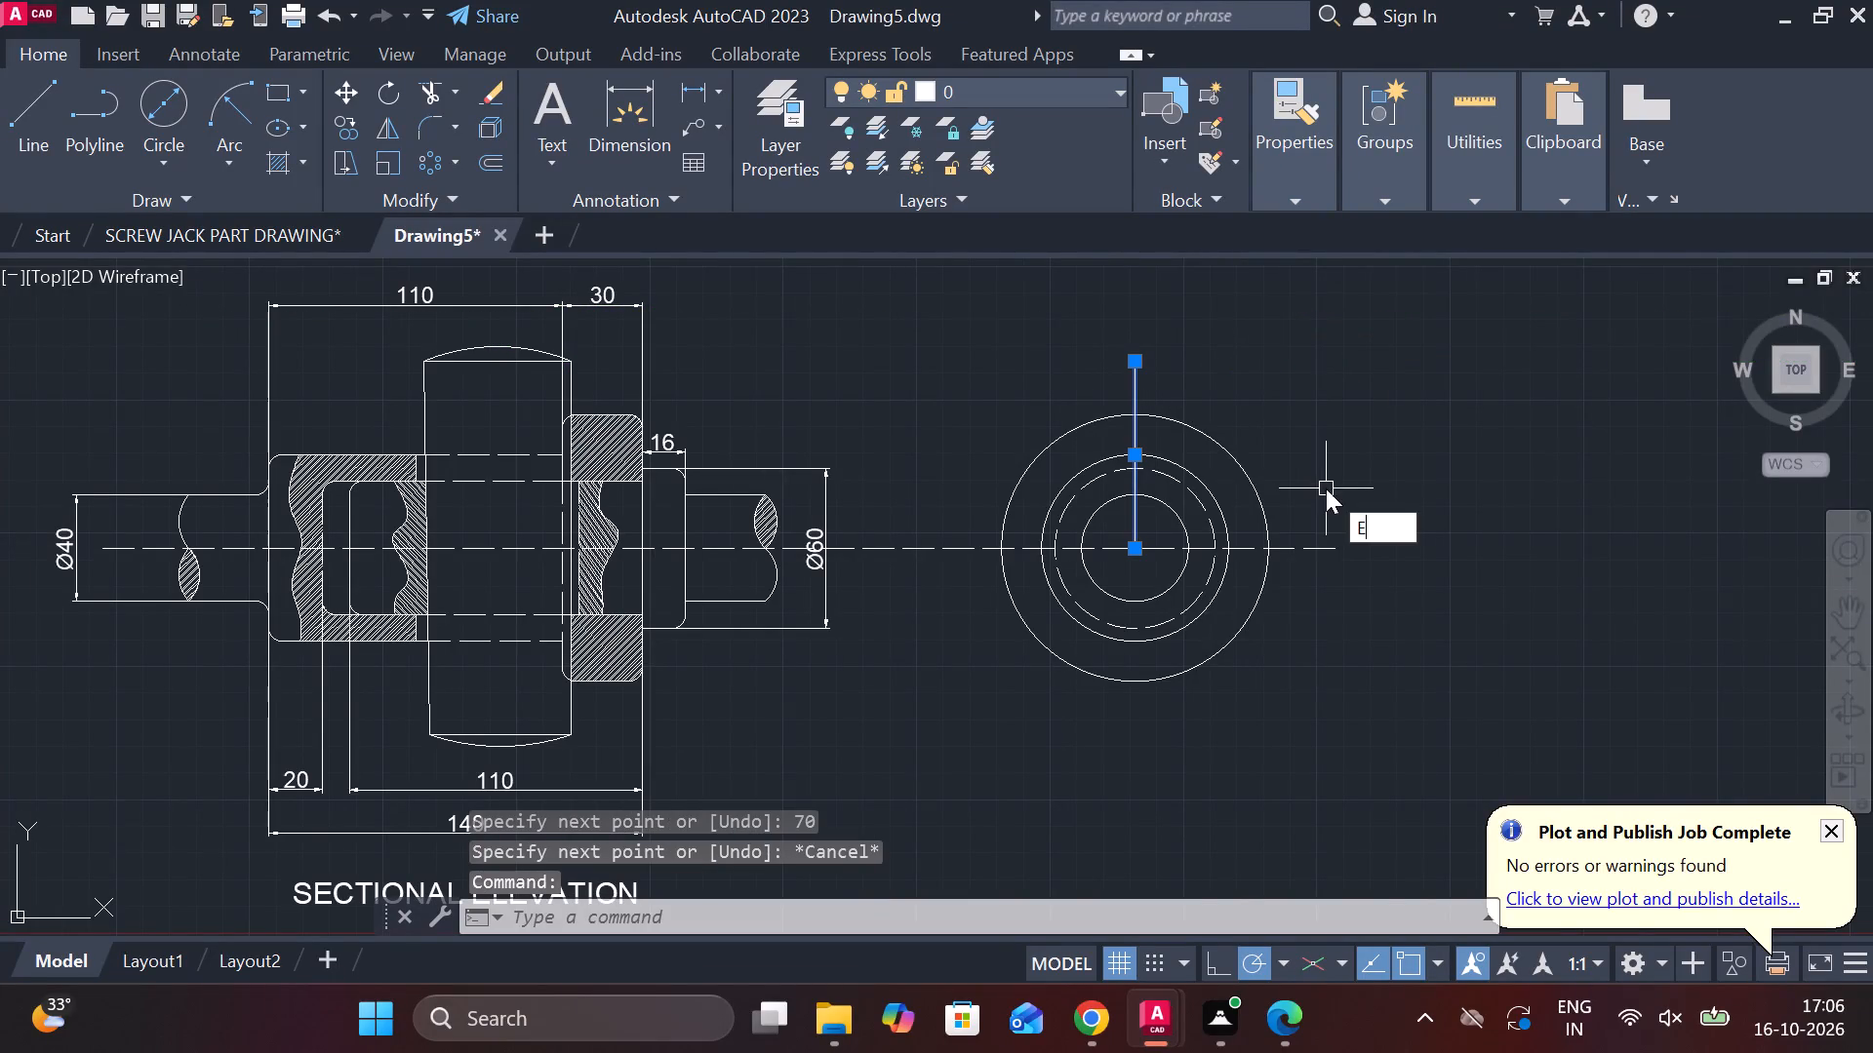
pyautogui.press('space')
# Draw the cotter's side outline as a closed upright rectangle 14 wide and 140 high in the space beside the circles.
pyautogui.moveTo(1329, 498); pyautogui.dragTo(1052, 510, button='middle')
pyautogui.press('l')
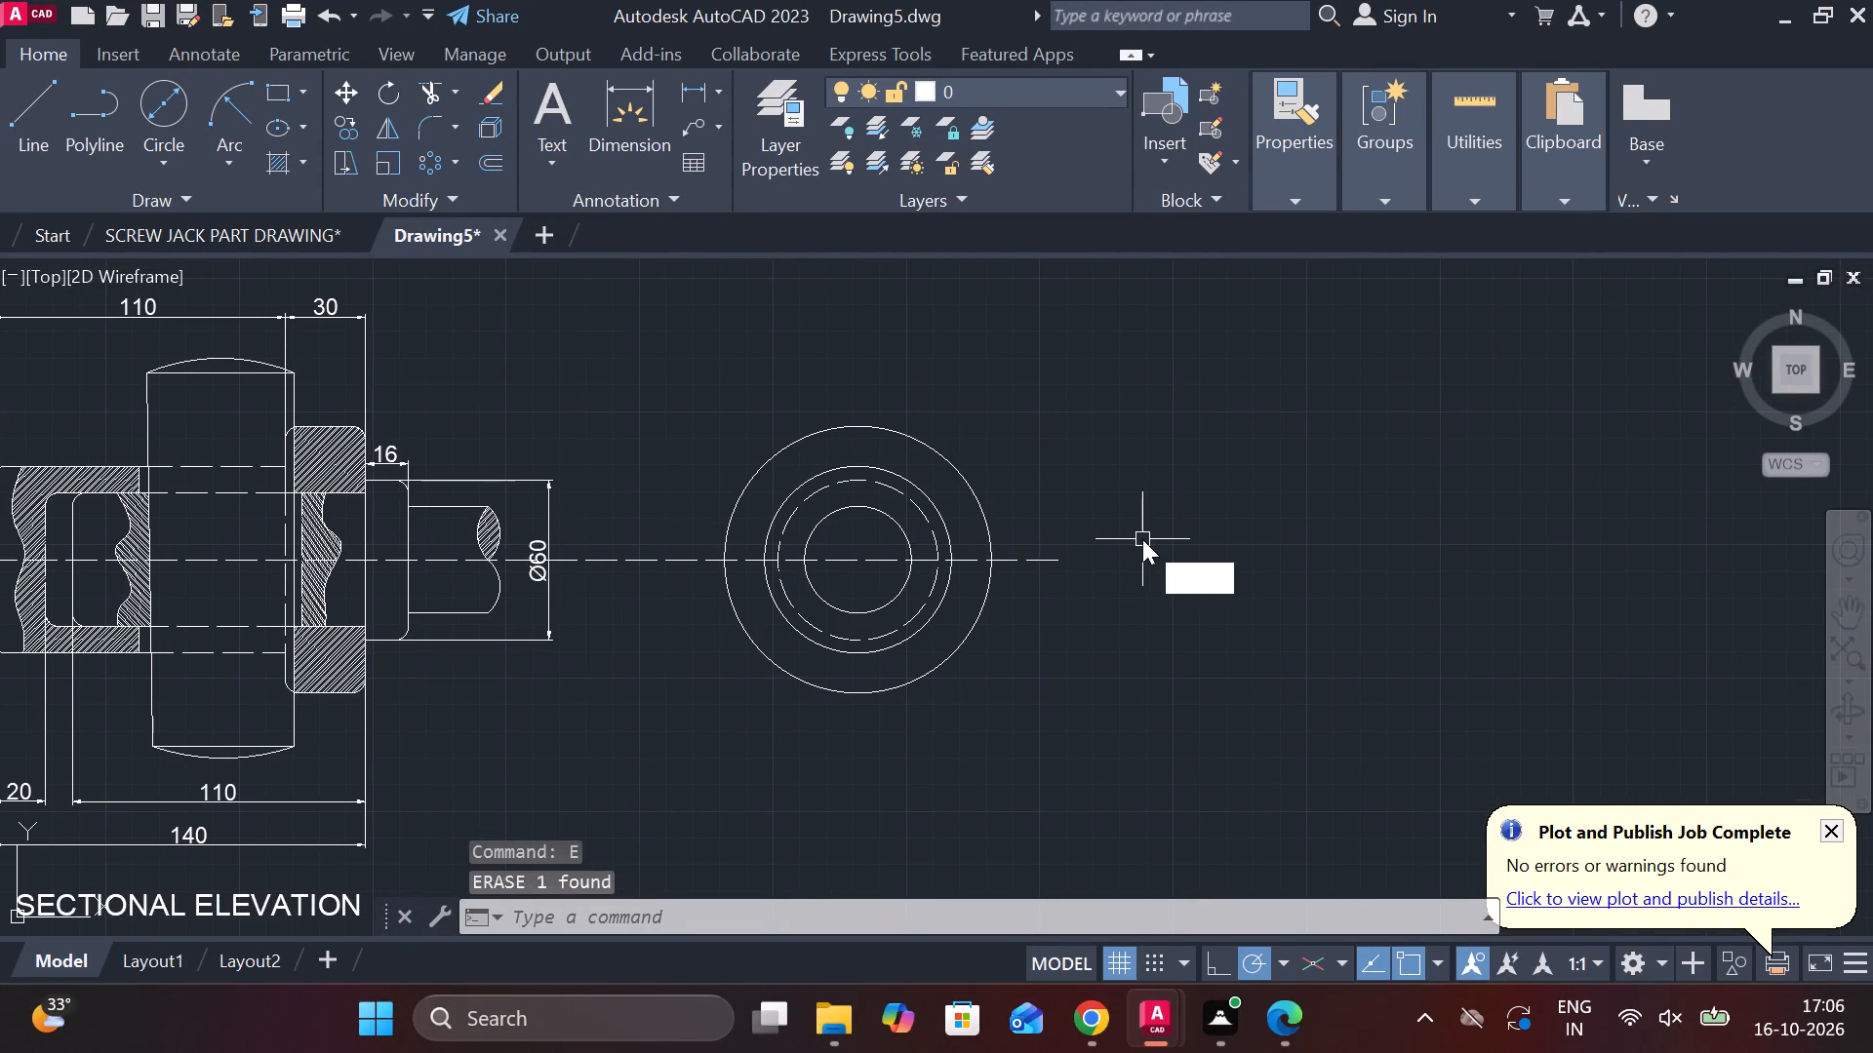
pyautogui.press('Return')
pyautogui.click(1170, 351)
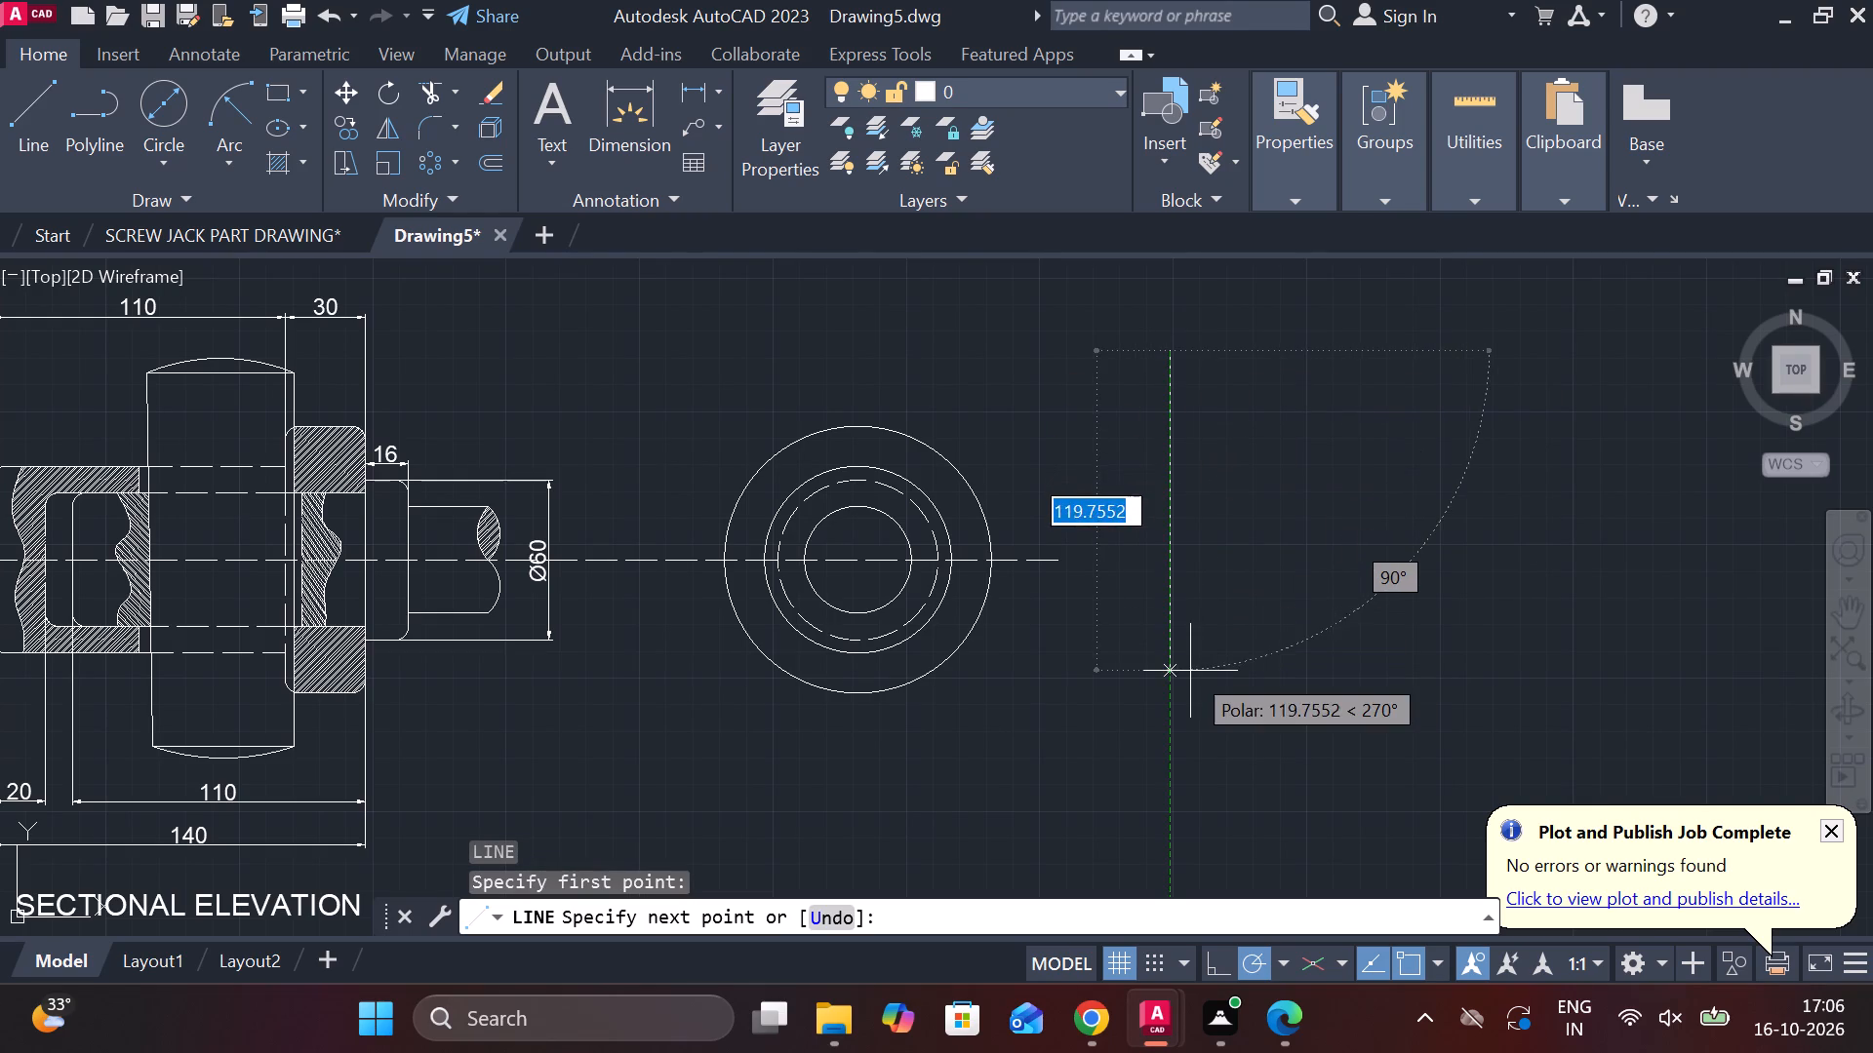
pyautogui.press('`')
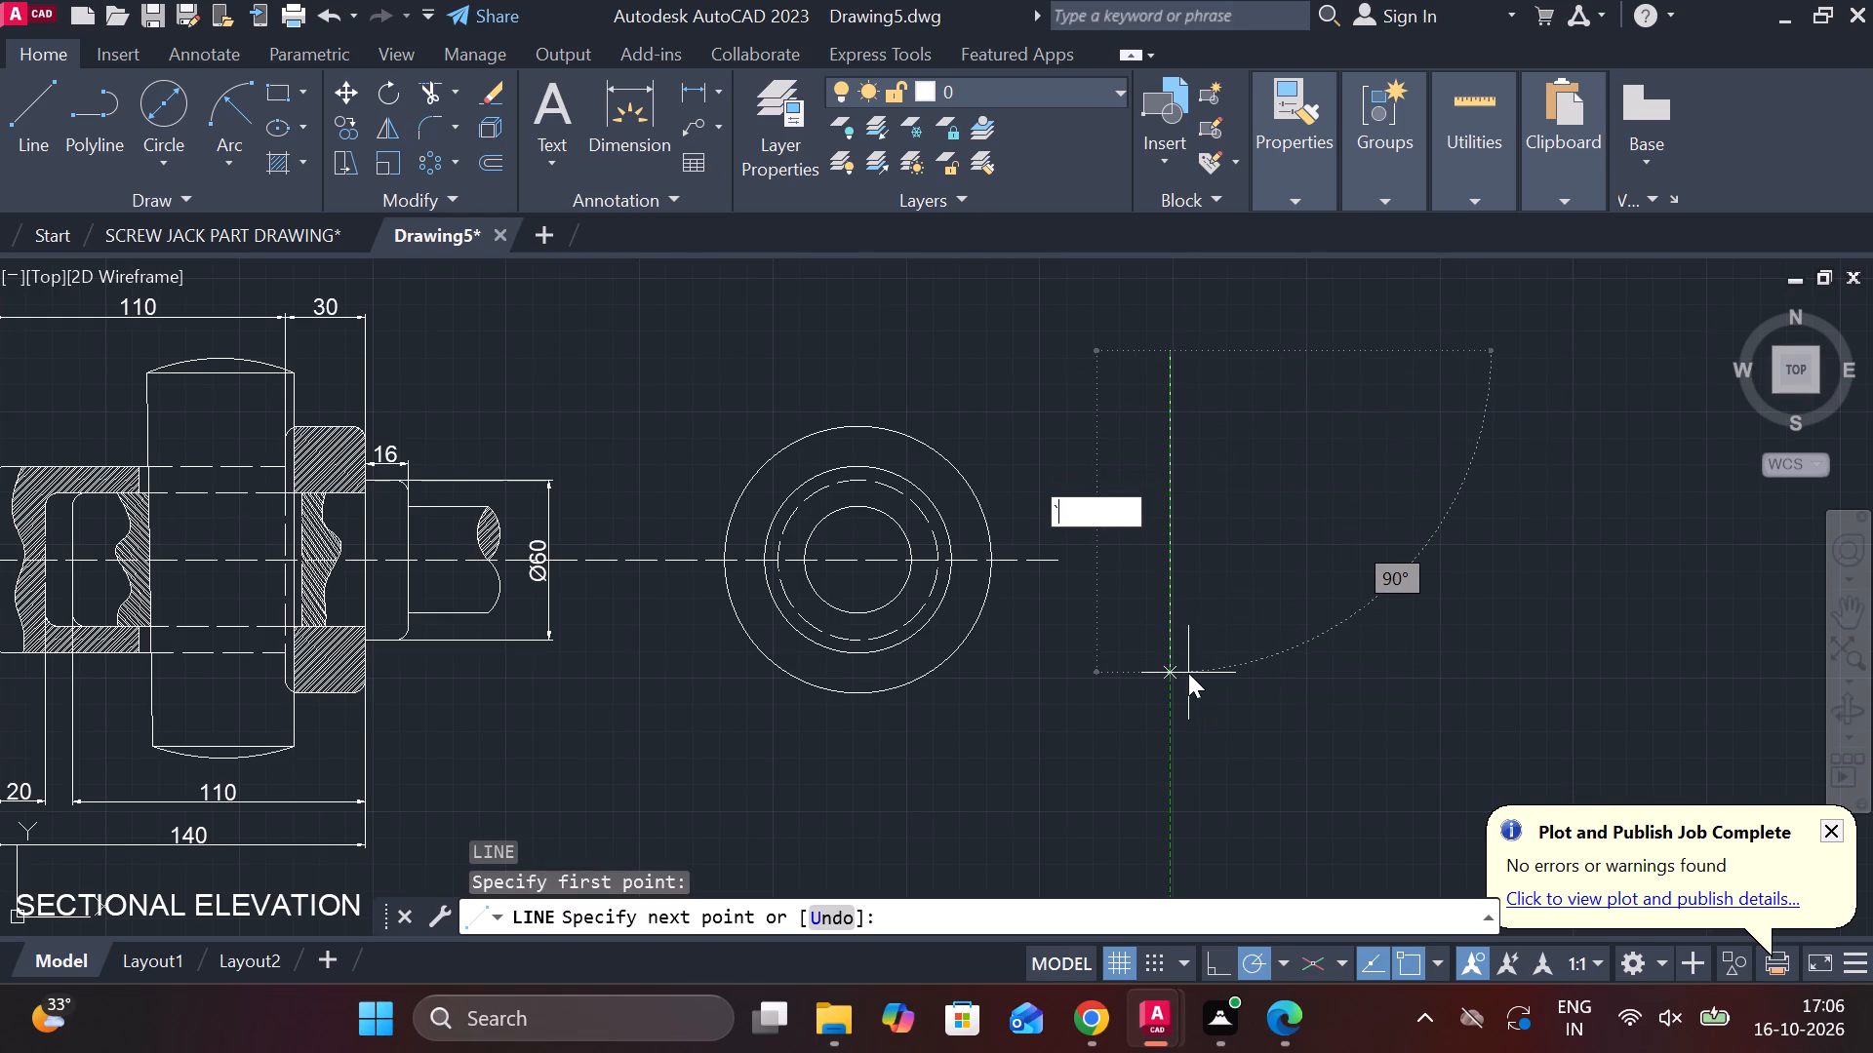
pyautogui.press('BackSpace')
pyautogui.write('140')
pyautogui.press('Return')
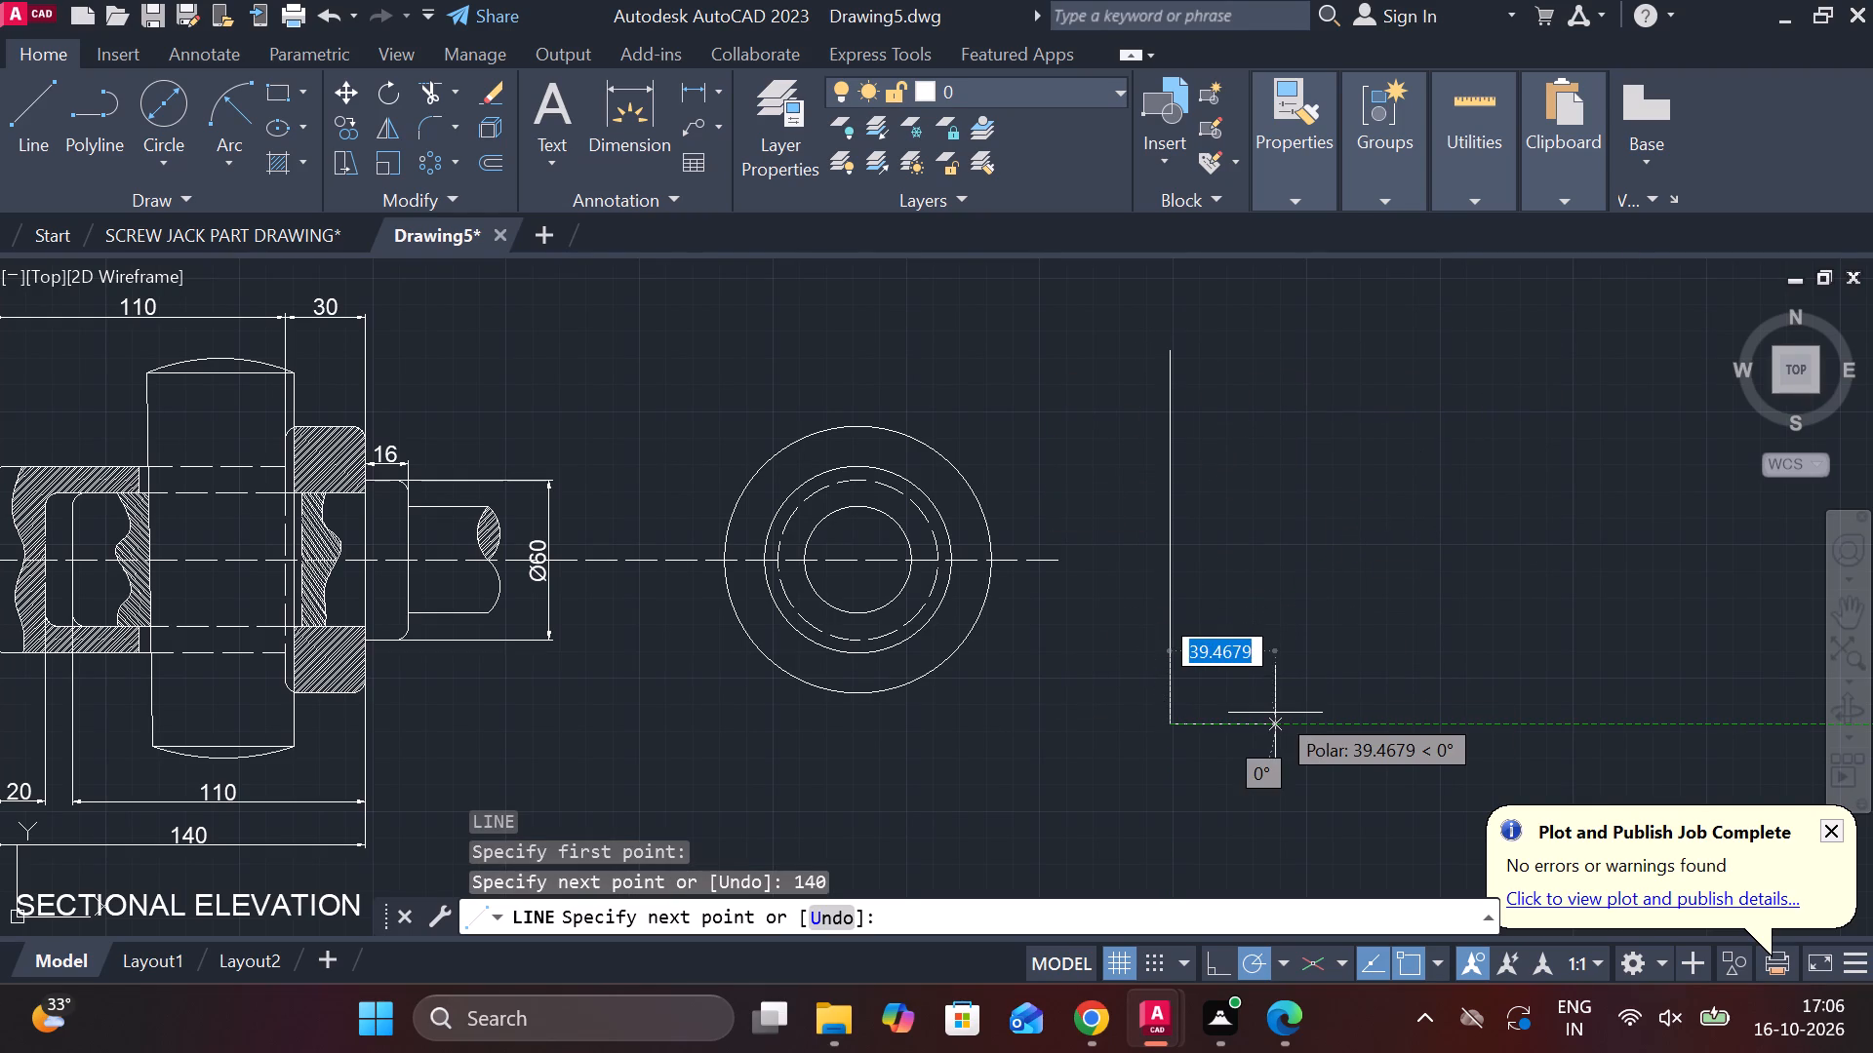
pyautogui.write('14')
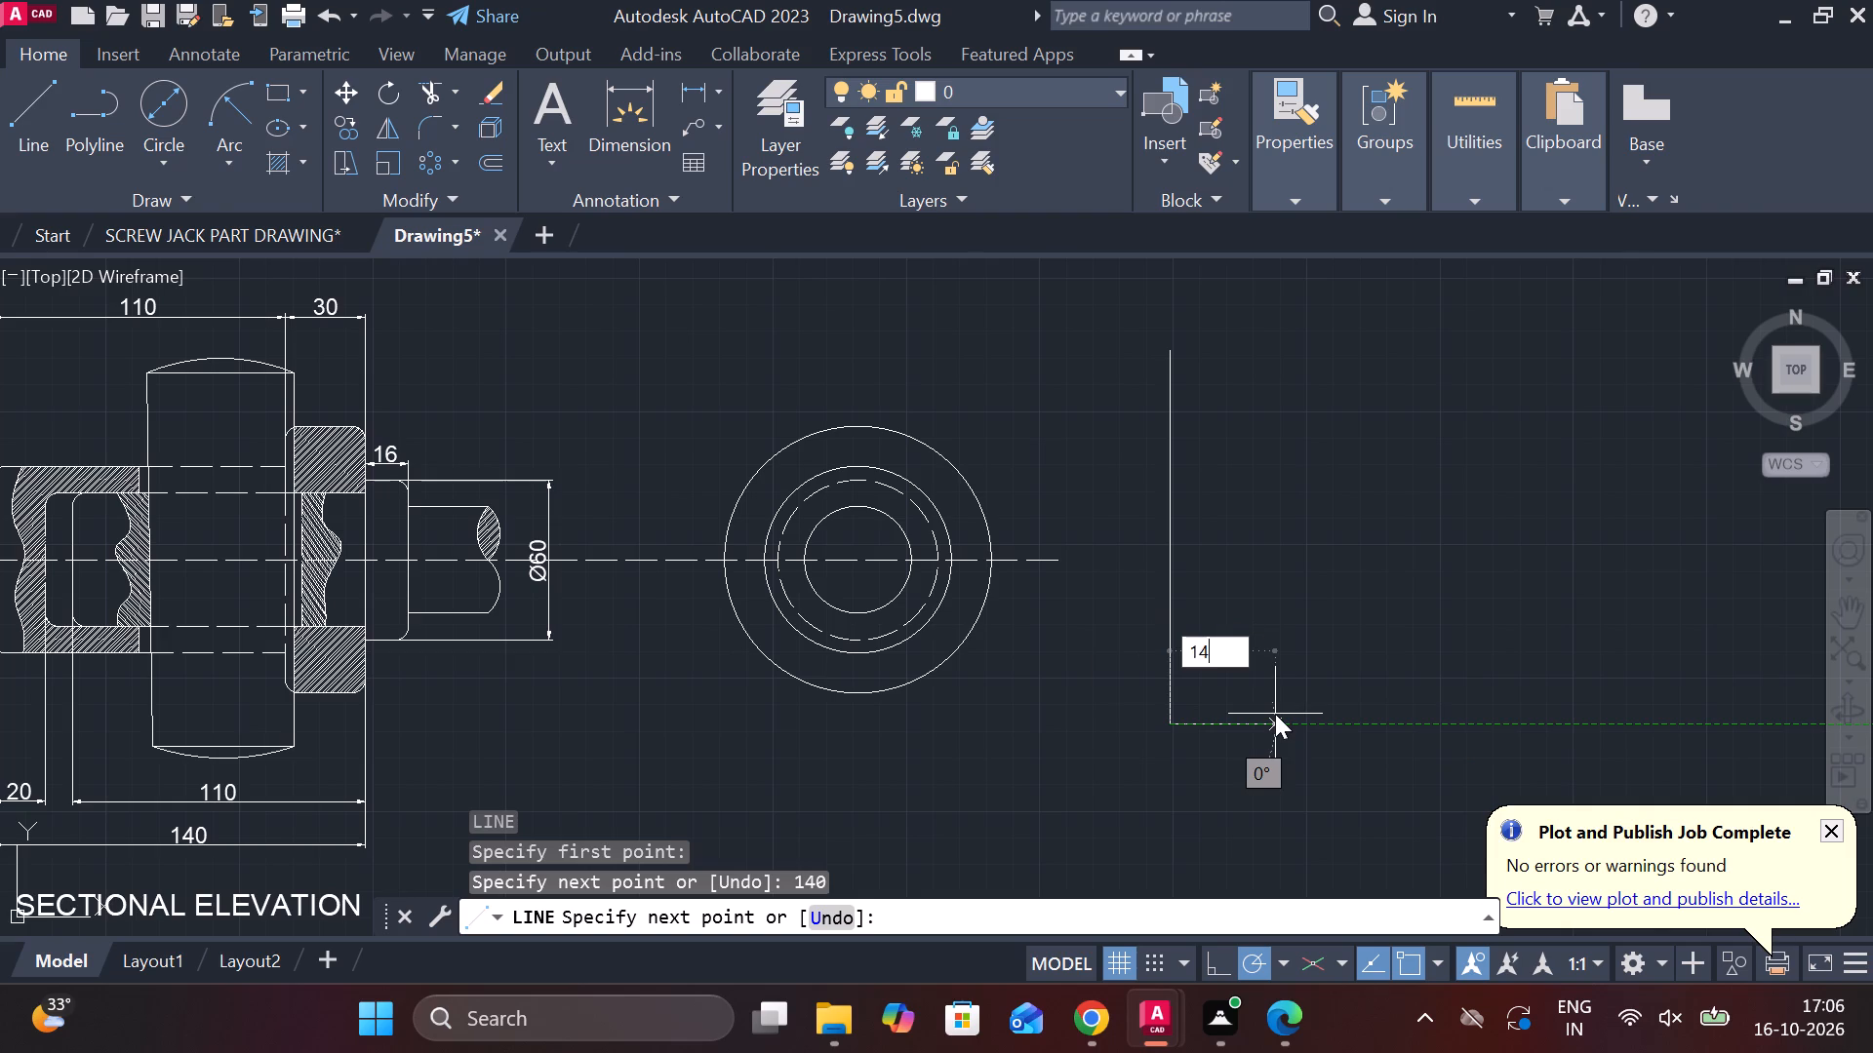
pyautogui.press('space')
pyautogui.write('140')
pyautogui.press('Return')
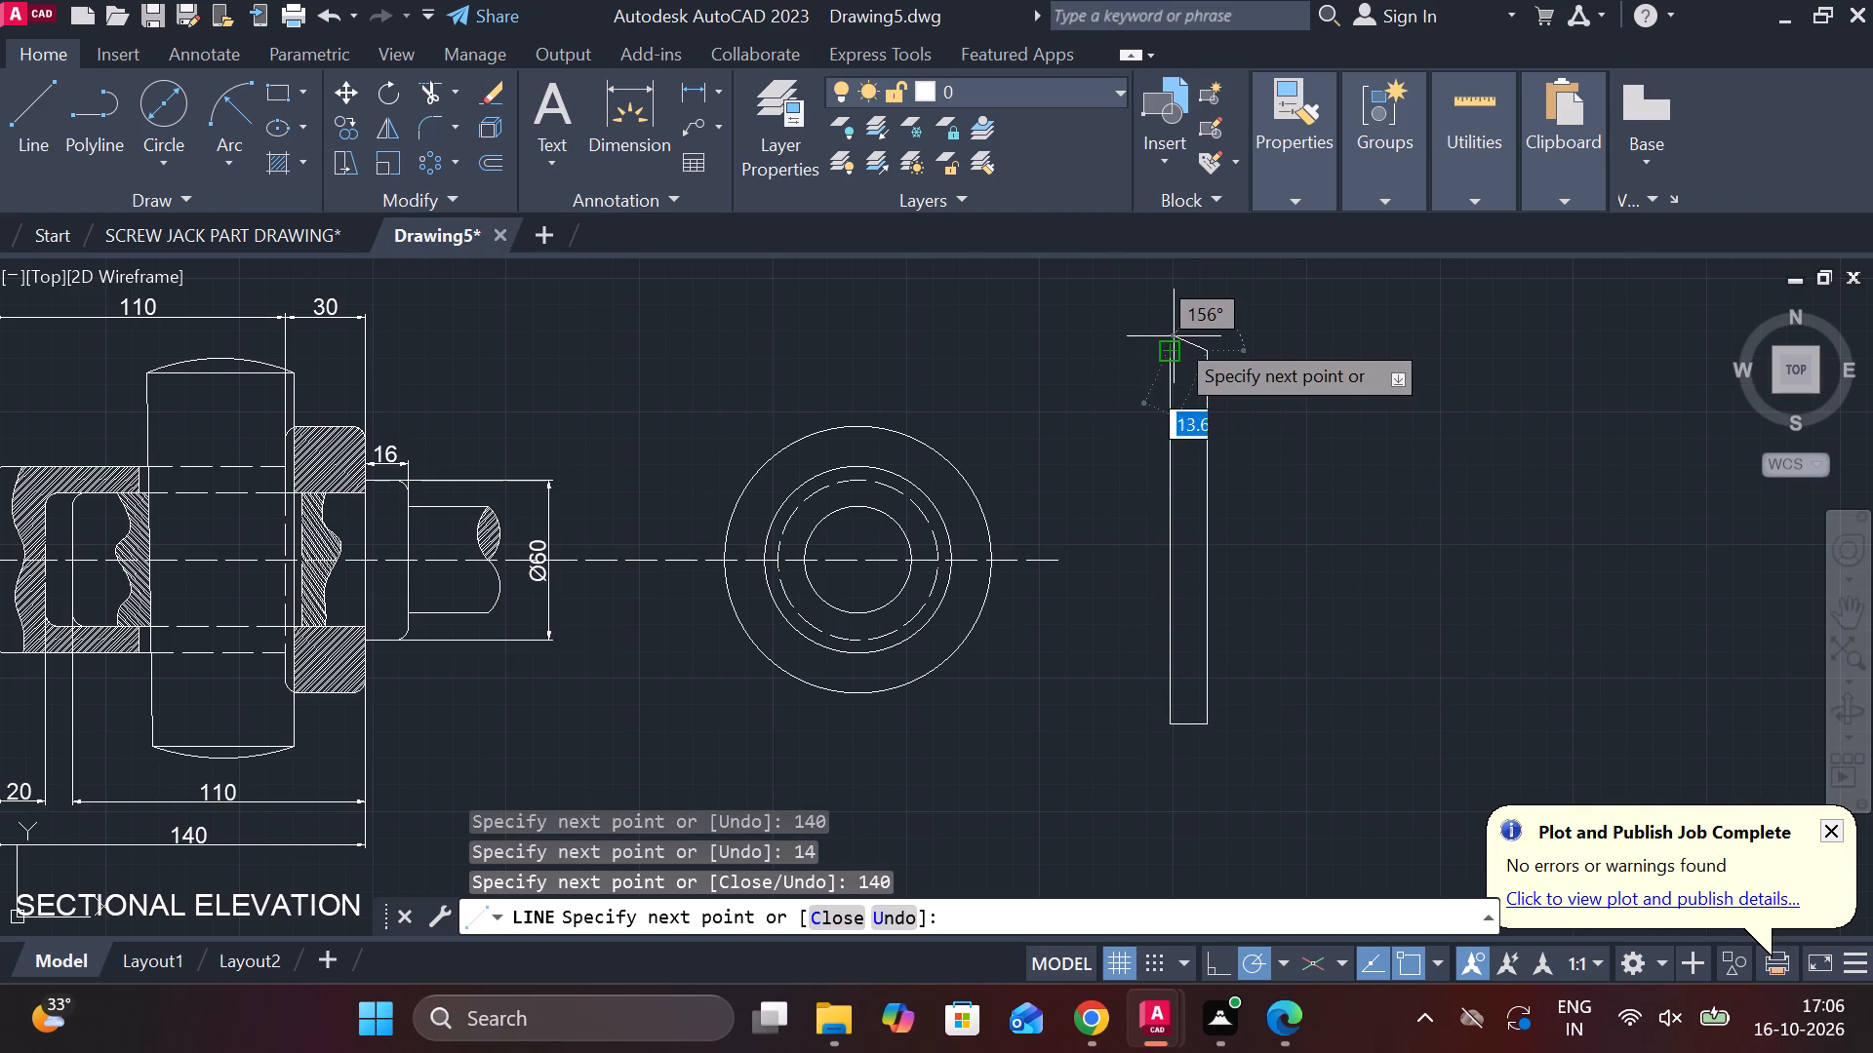
pyautogui.click(1169, 344)
pyautogui.press('Escape')
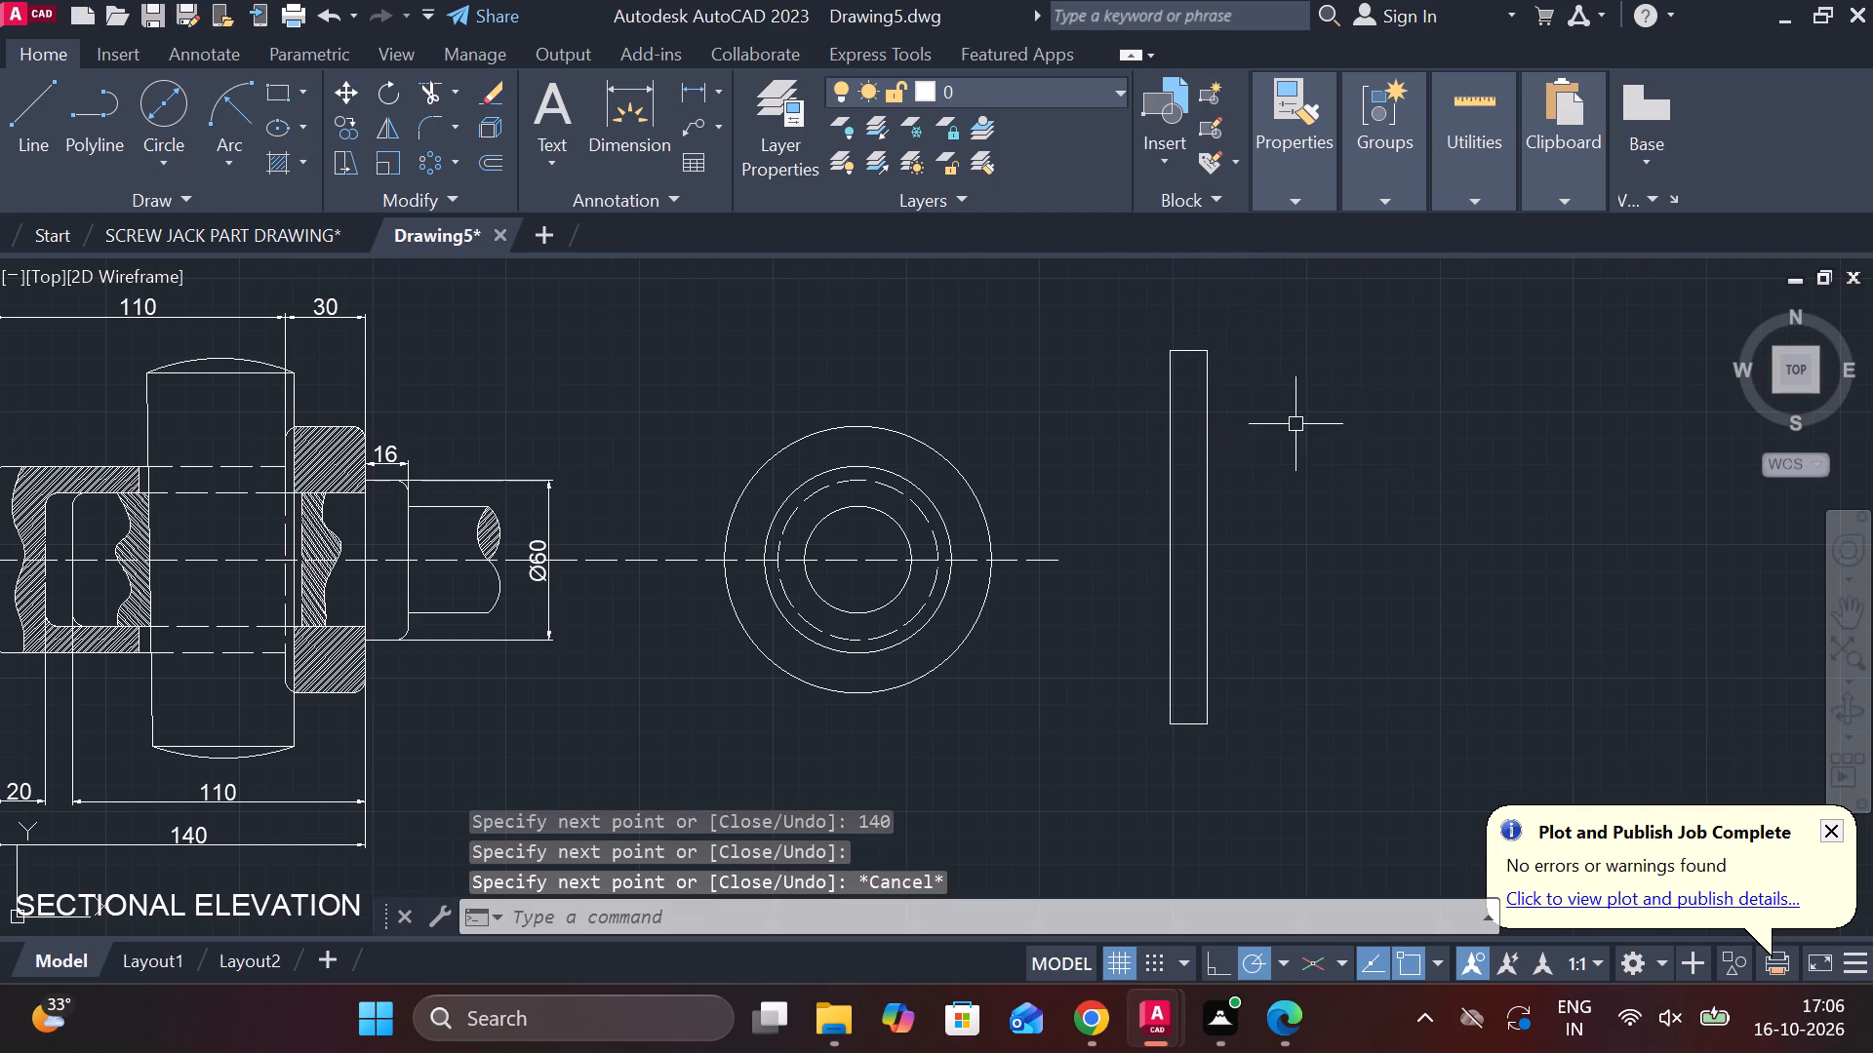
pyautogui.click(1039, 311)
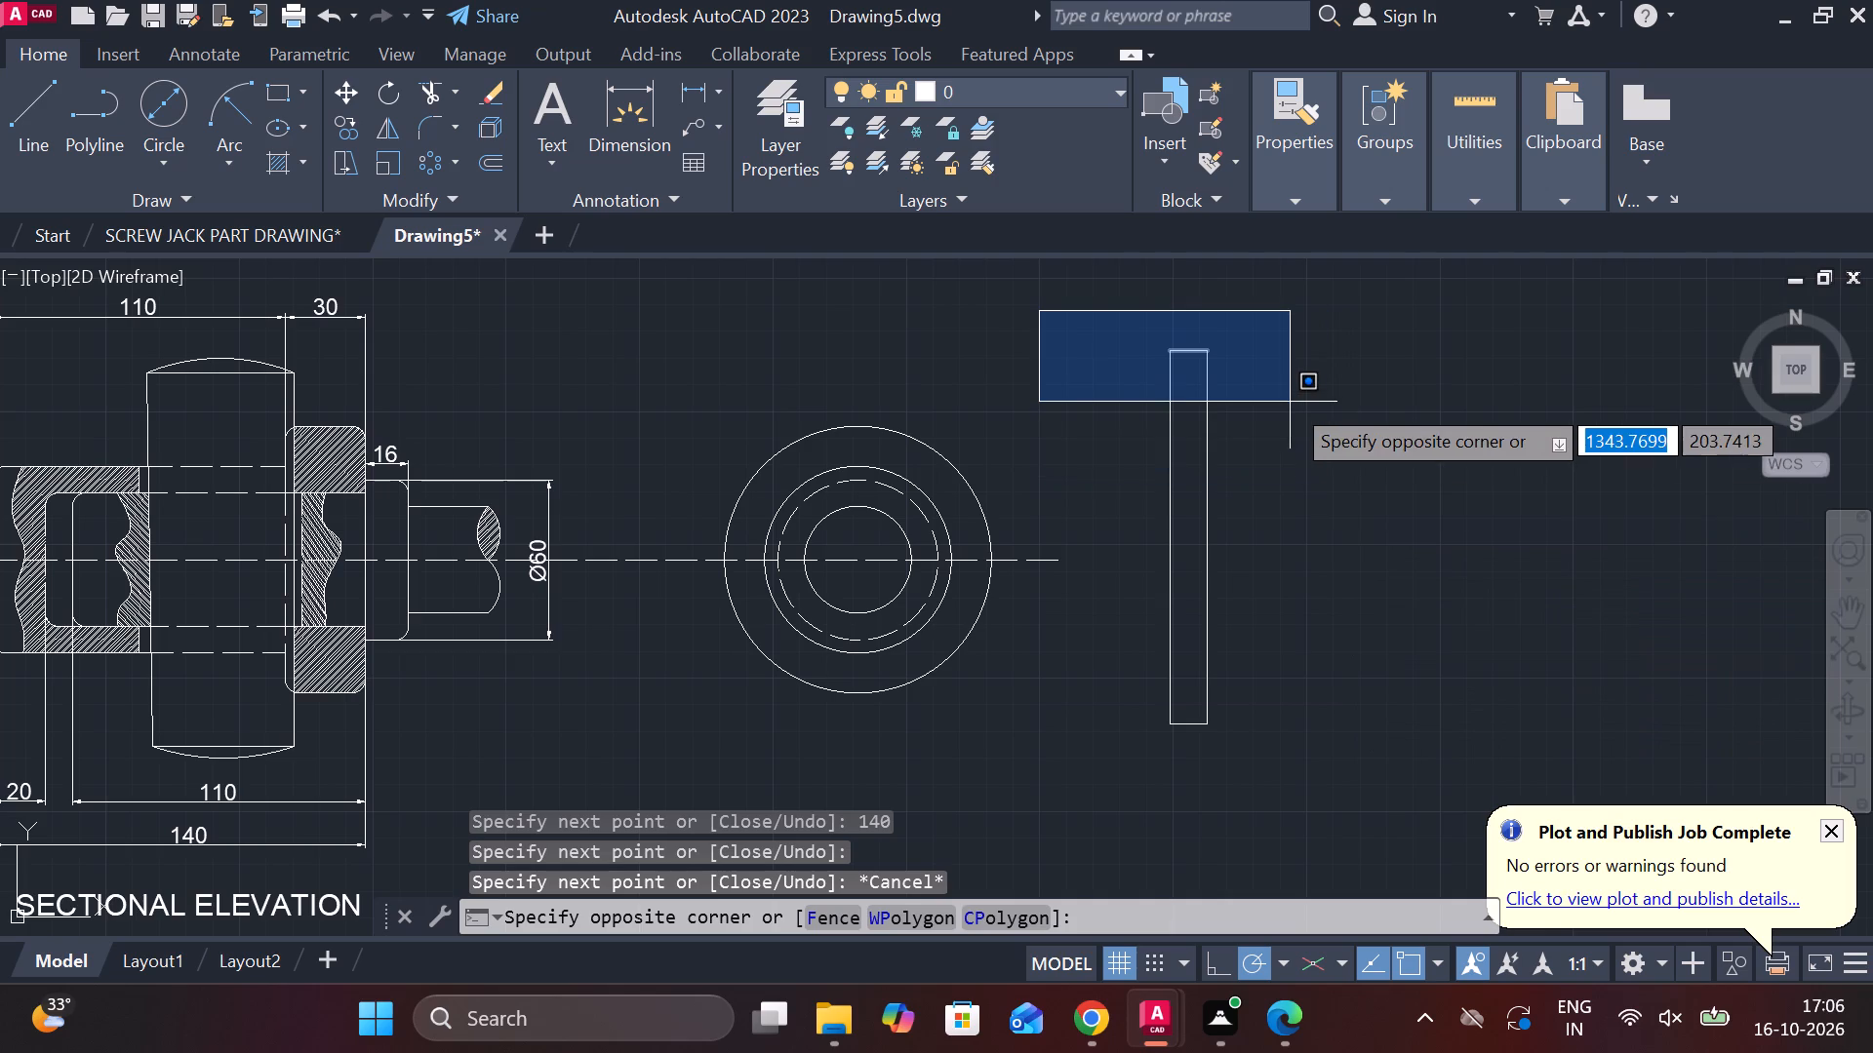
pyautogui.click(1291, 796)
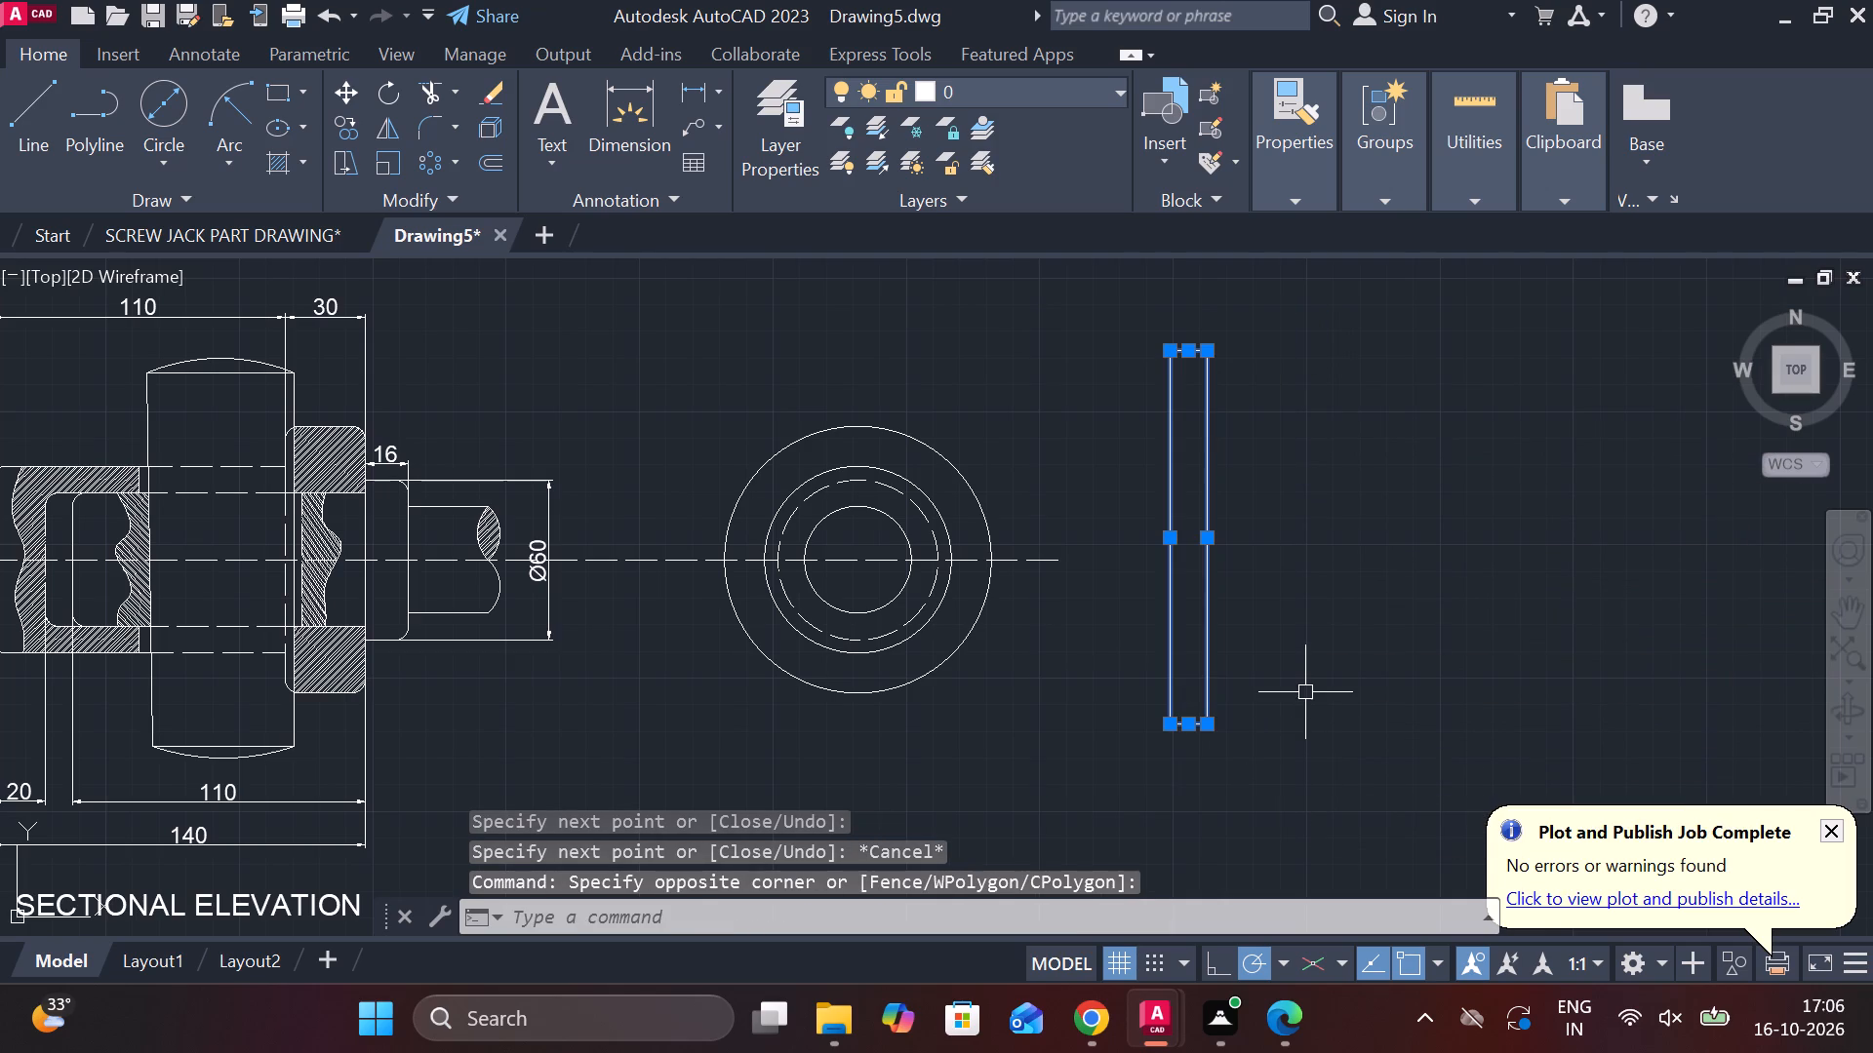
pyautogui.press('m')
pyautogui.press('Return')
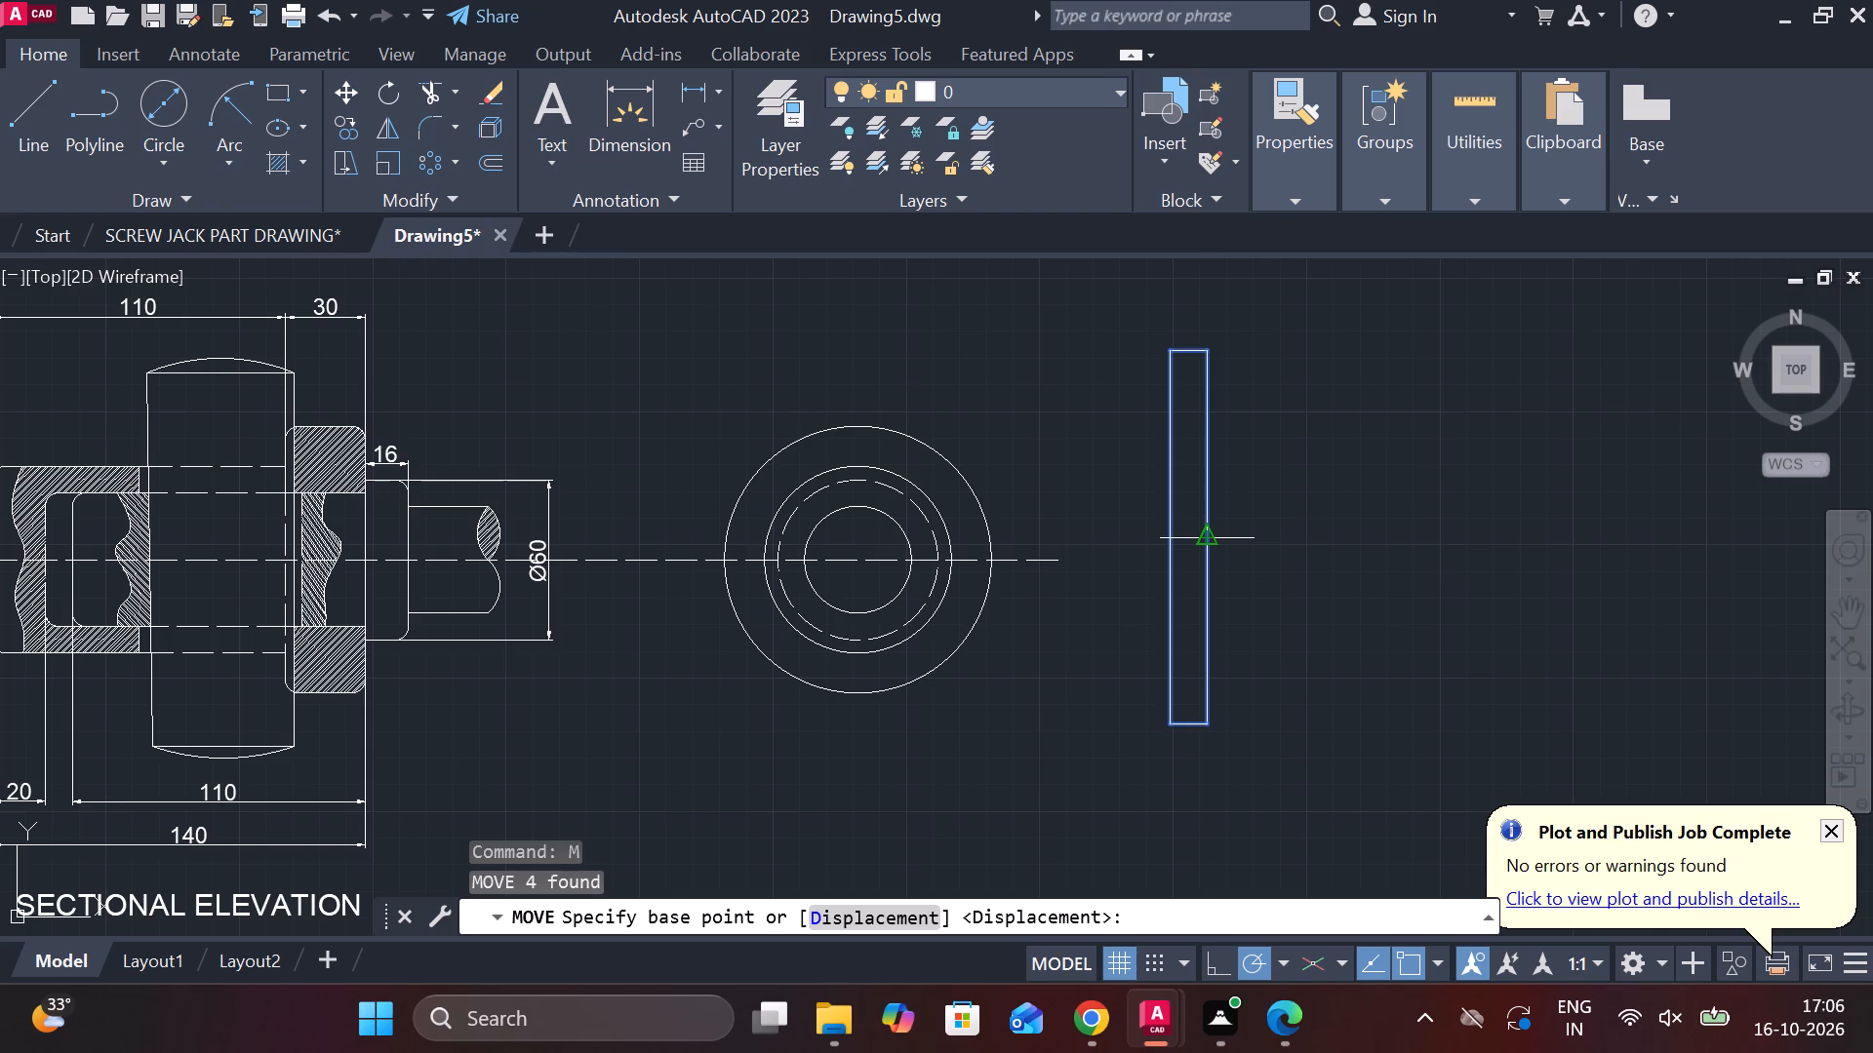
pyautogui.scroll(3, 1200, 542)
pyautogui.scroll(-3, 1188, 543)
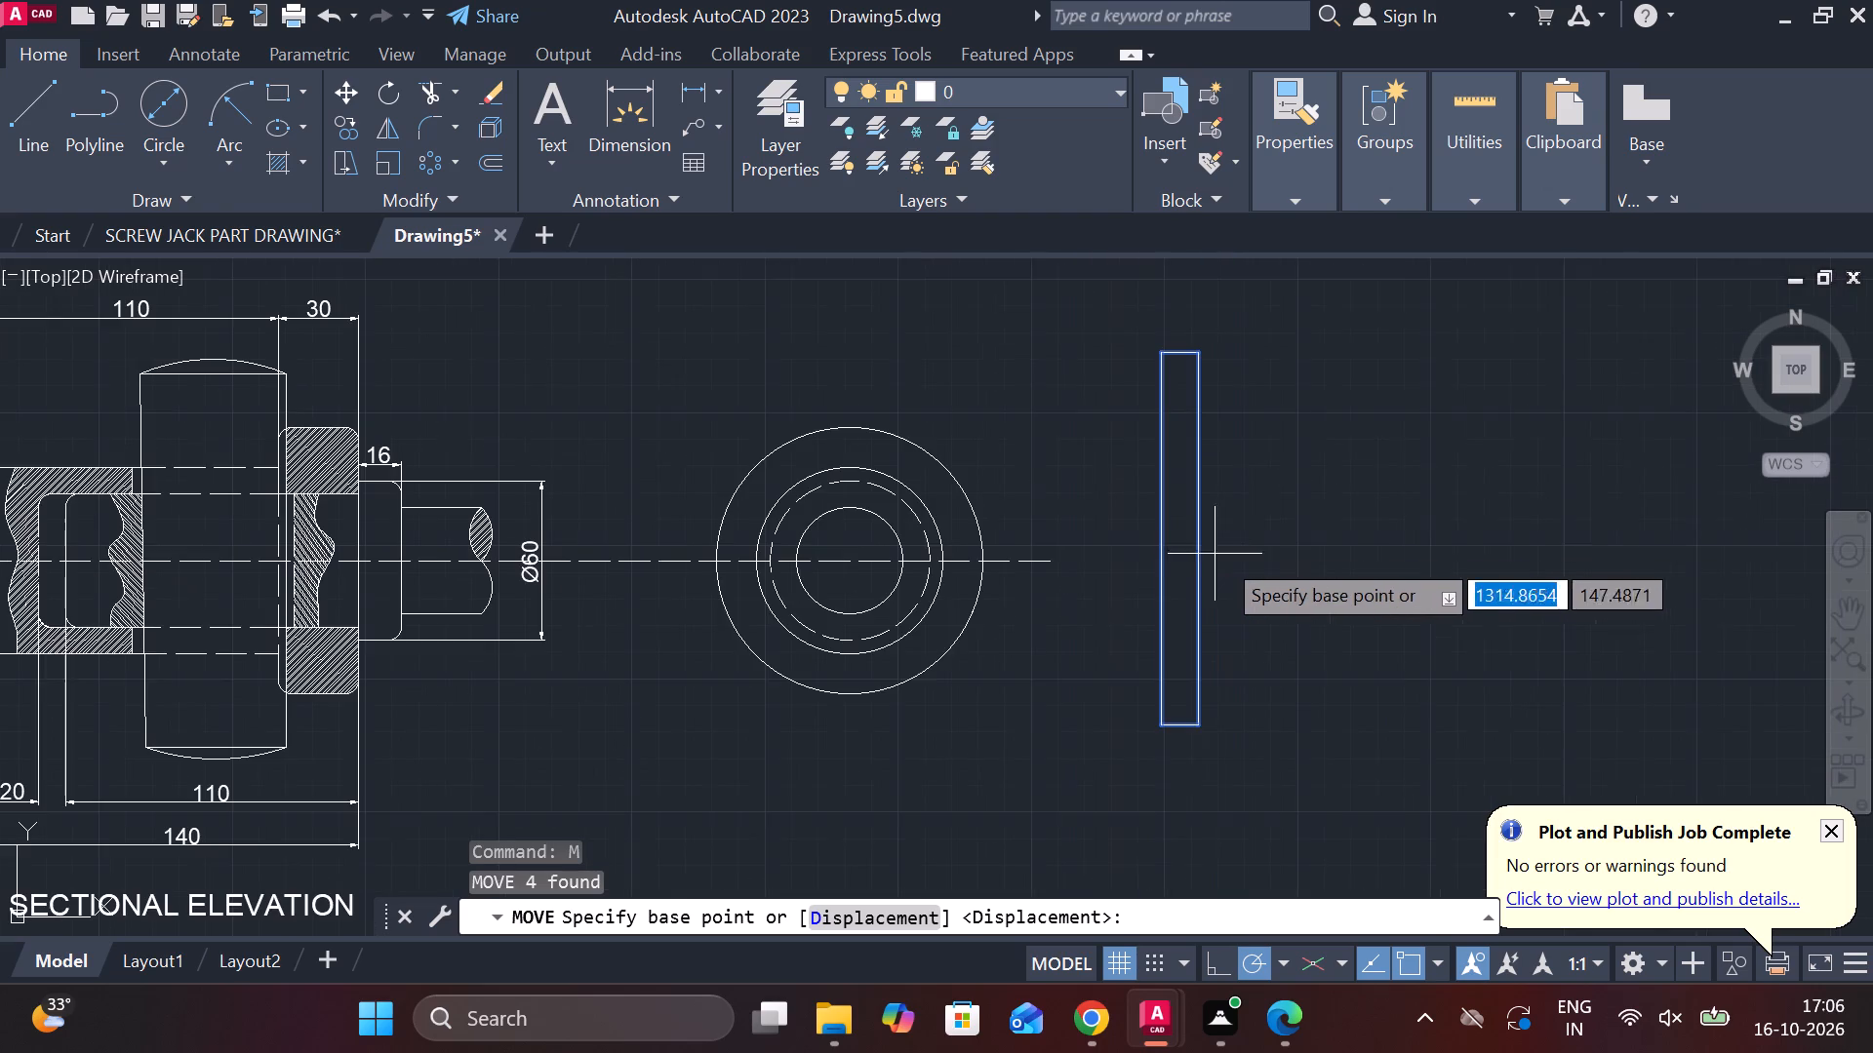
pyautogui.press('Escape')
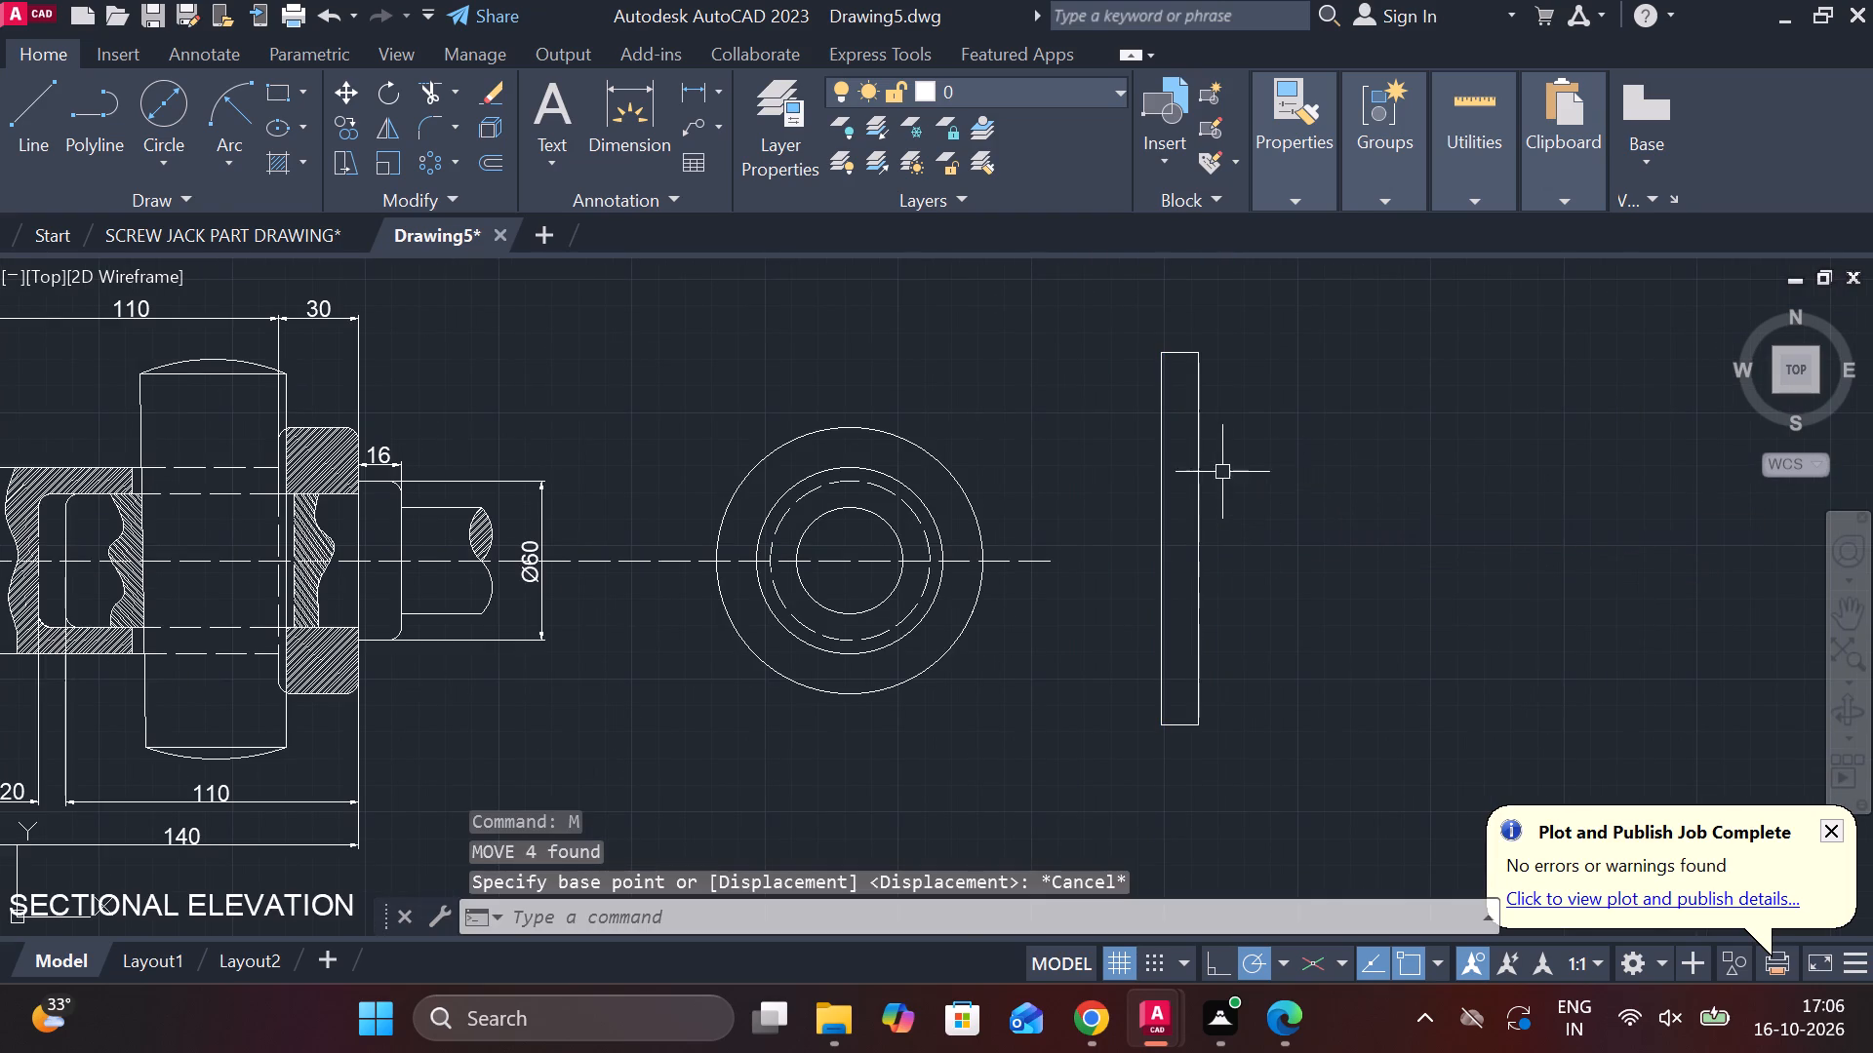
# Draw a vertical centre line through the cotter rectangle from its top edge's midpoint to its bottom edge's midpoint.
pyautogui.click(28, 106)
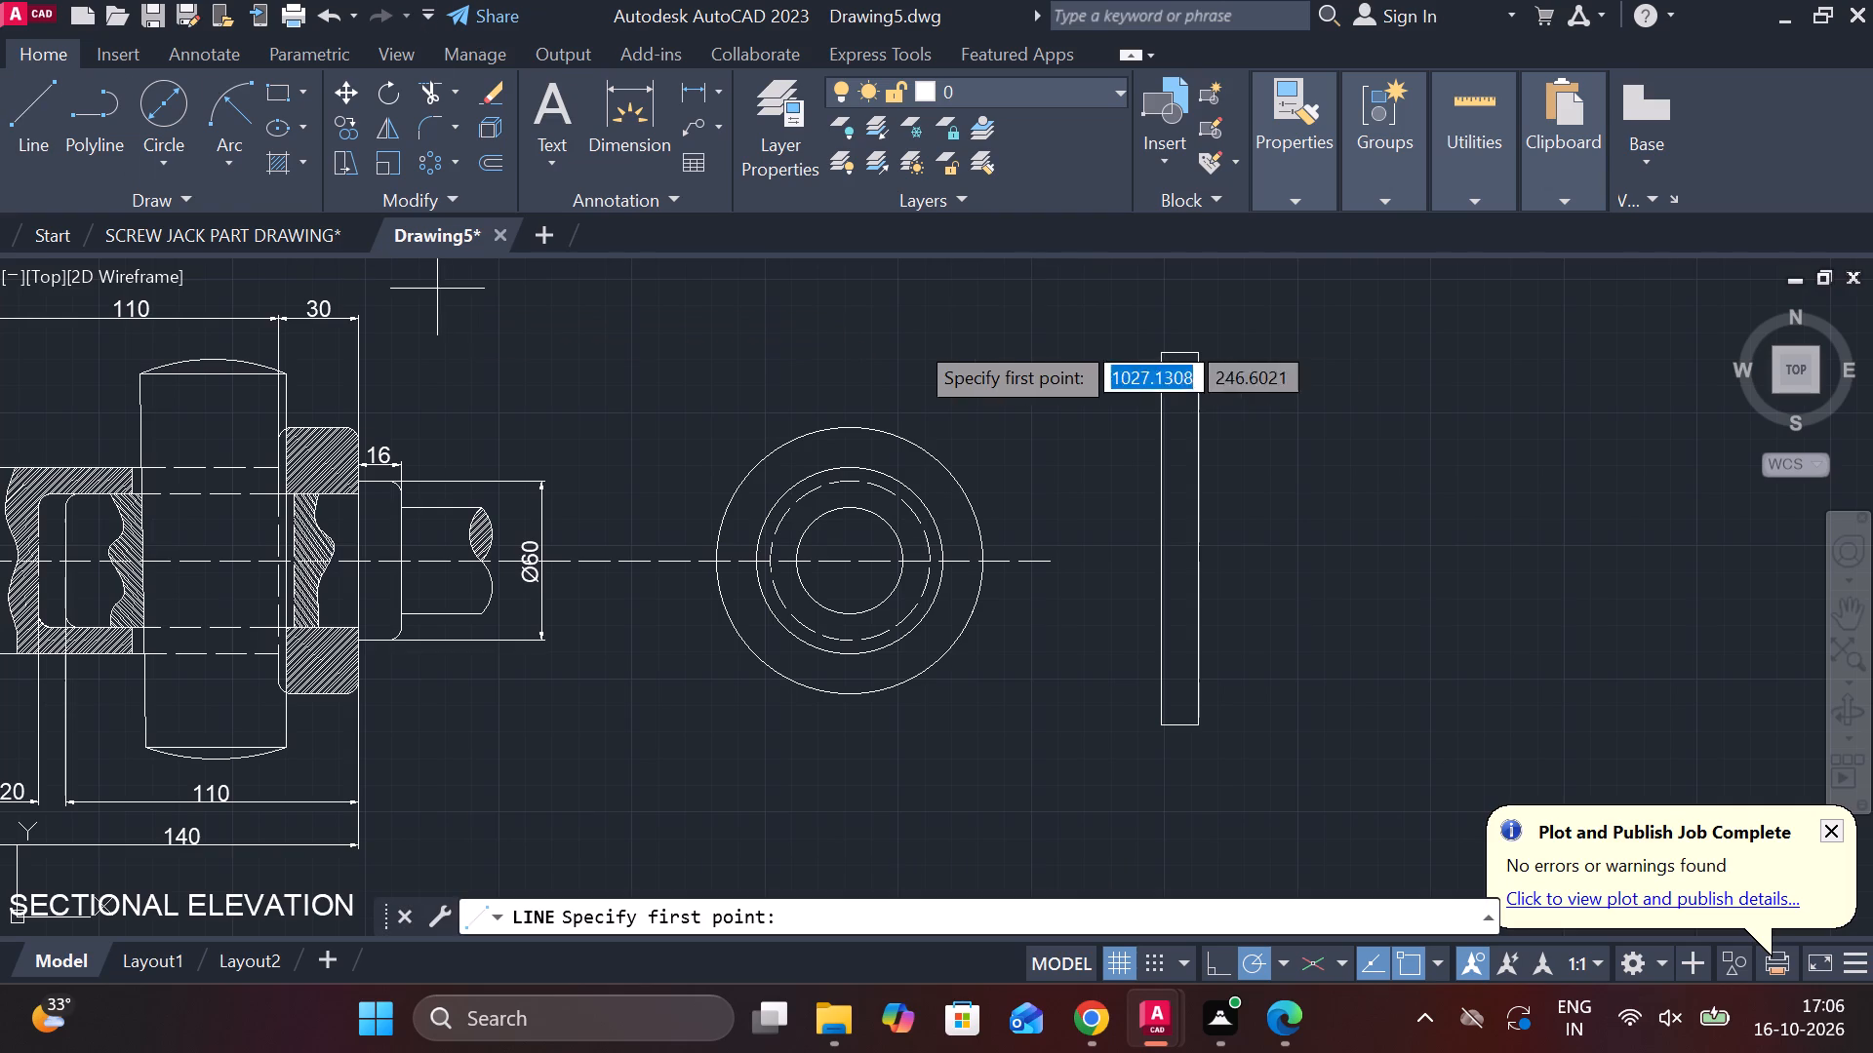
pyautogui.click(1177, 351)
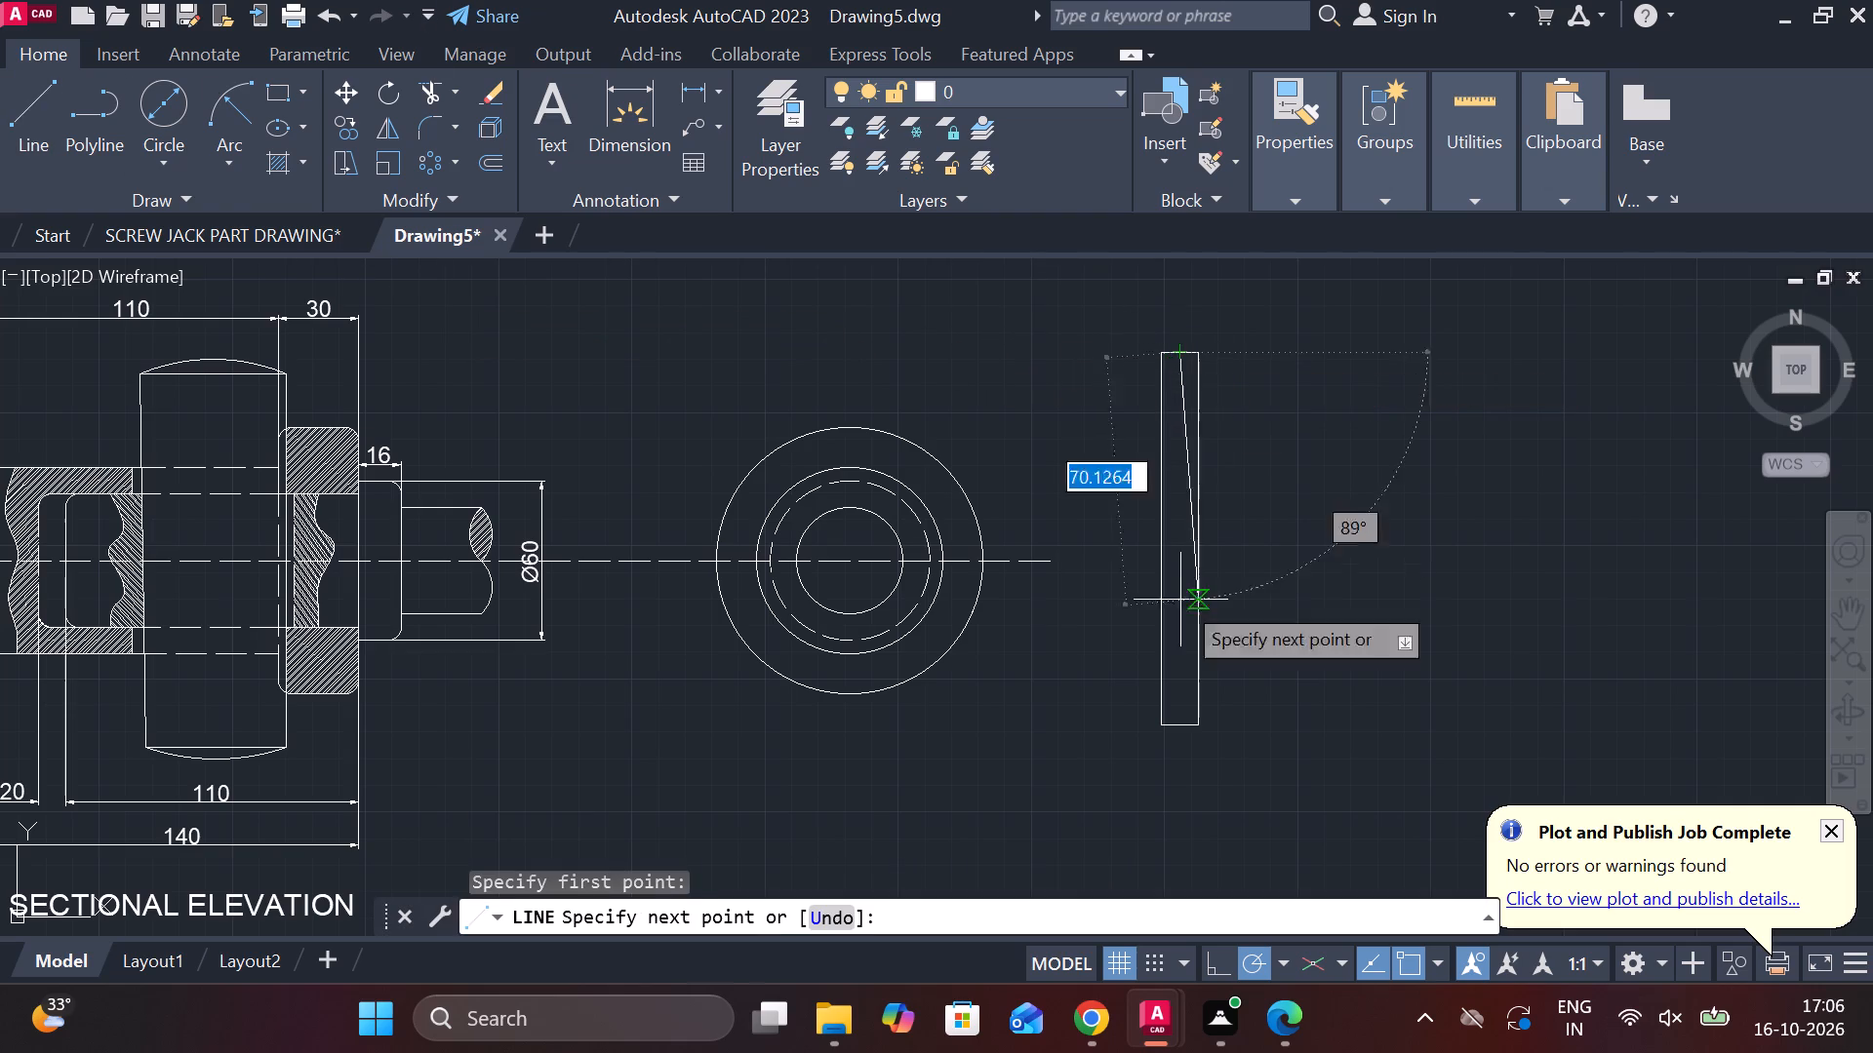
pyautogui.click(1173, 732)
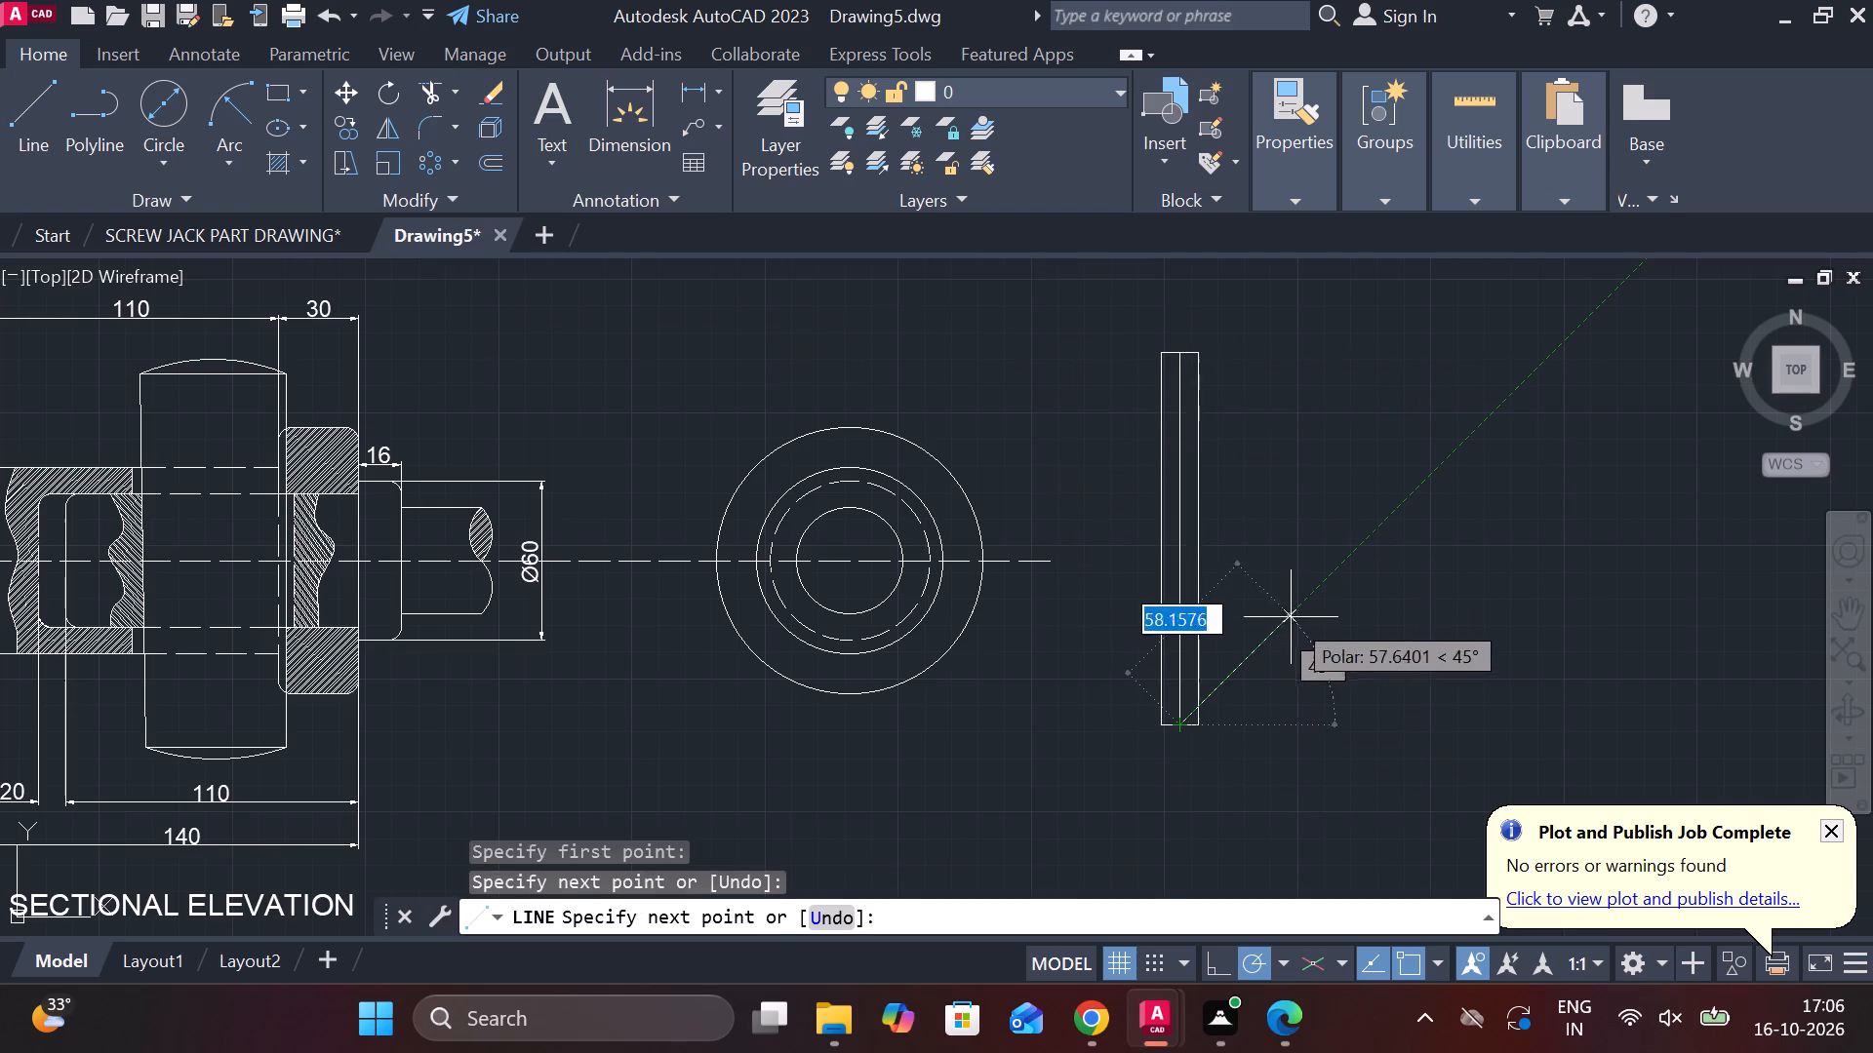
pyautogui.press('Escape')
# Move the cotter rectangle and its centre line from the line's midpoint onto the centre of the side view's circles.
pyautogui.click(1244, 744)
pyautogui.click(1107, 293)
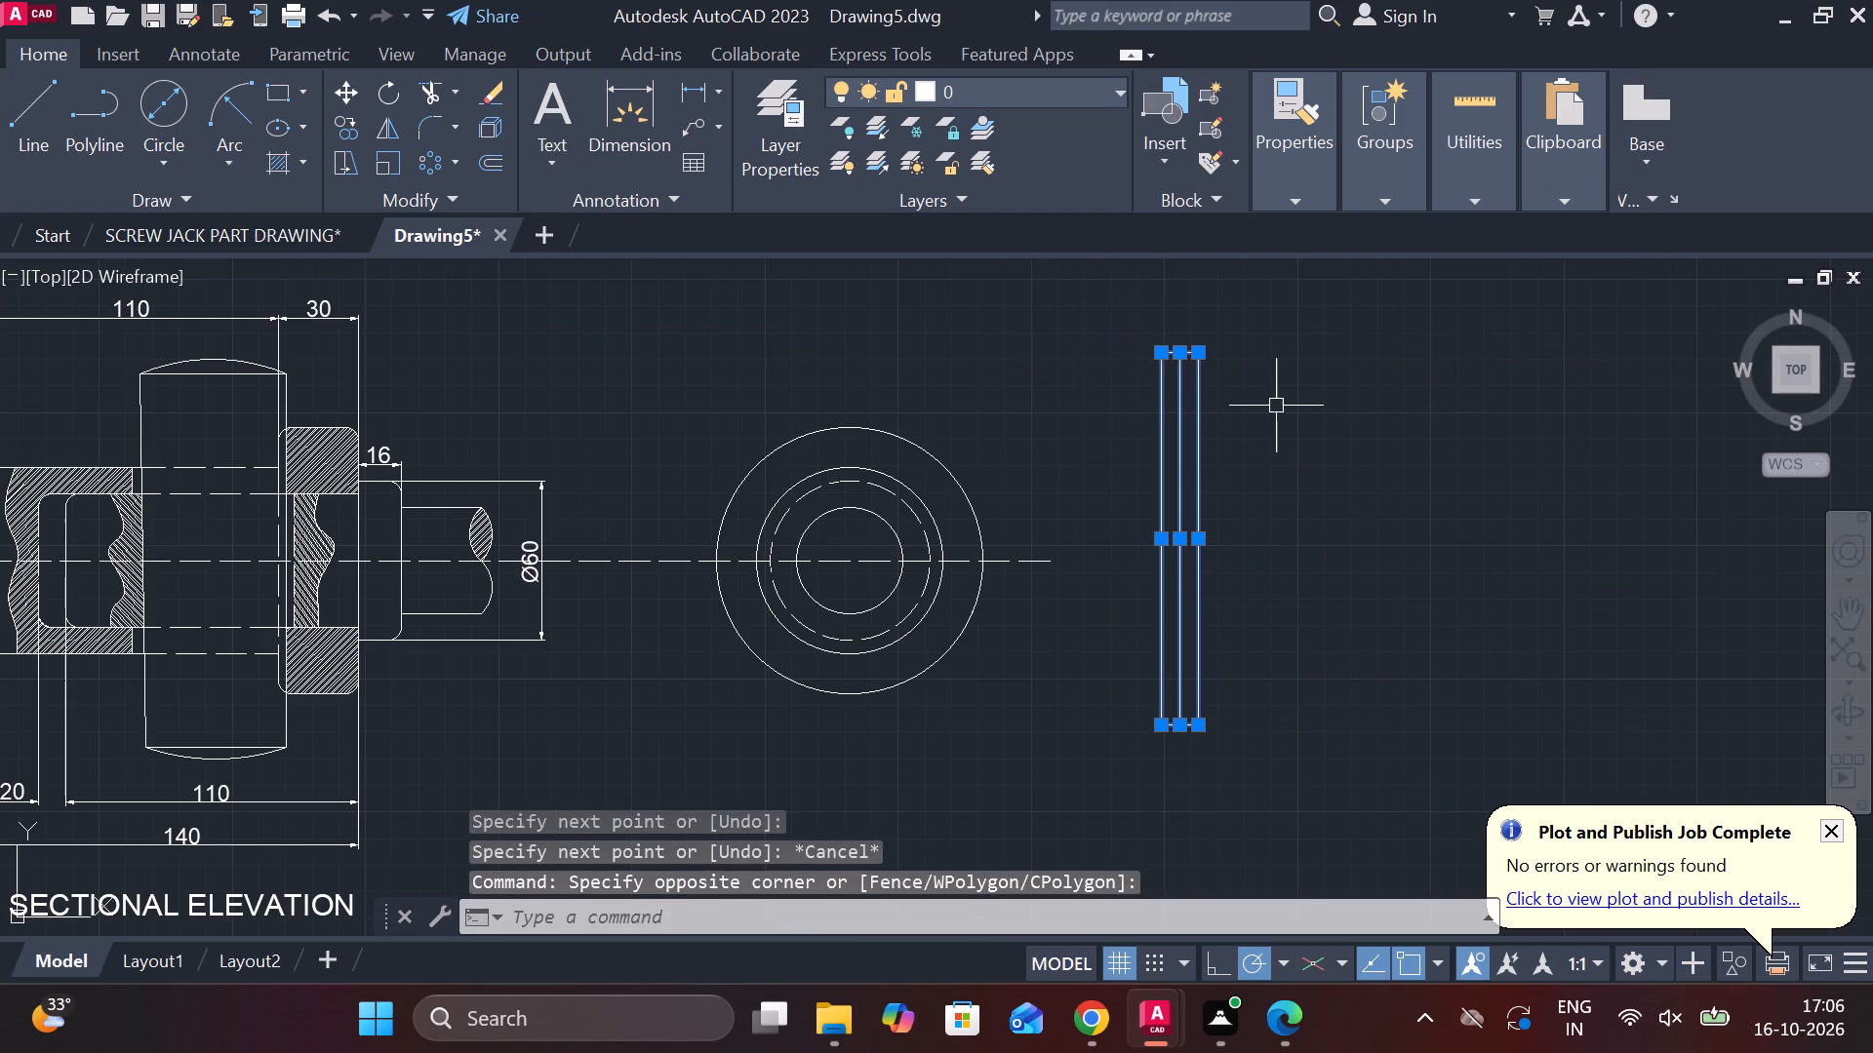
pyautogui.press('m')
pyautogui.press('Return')
pyautogui.click(1179, 540)
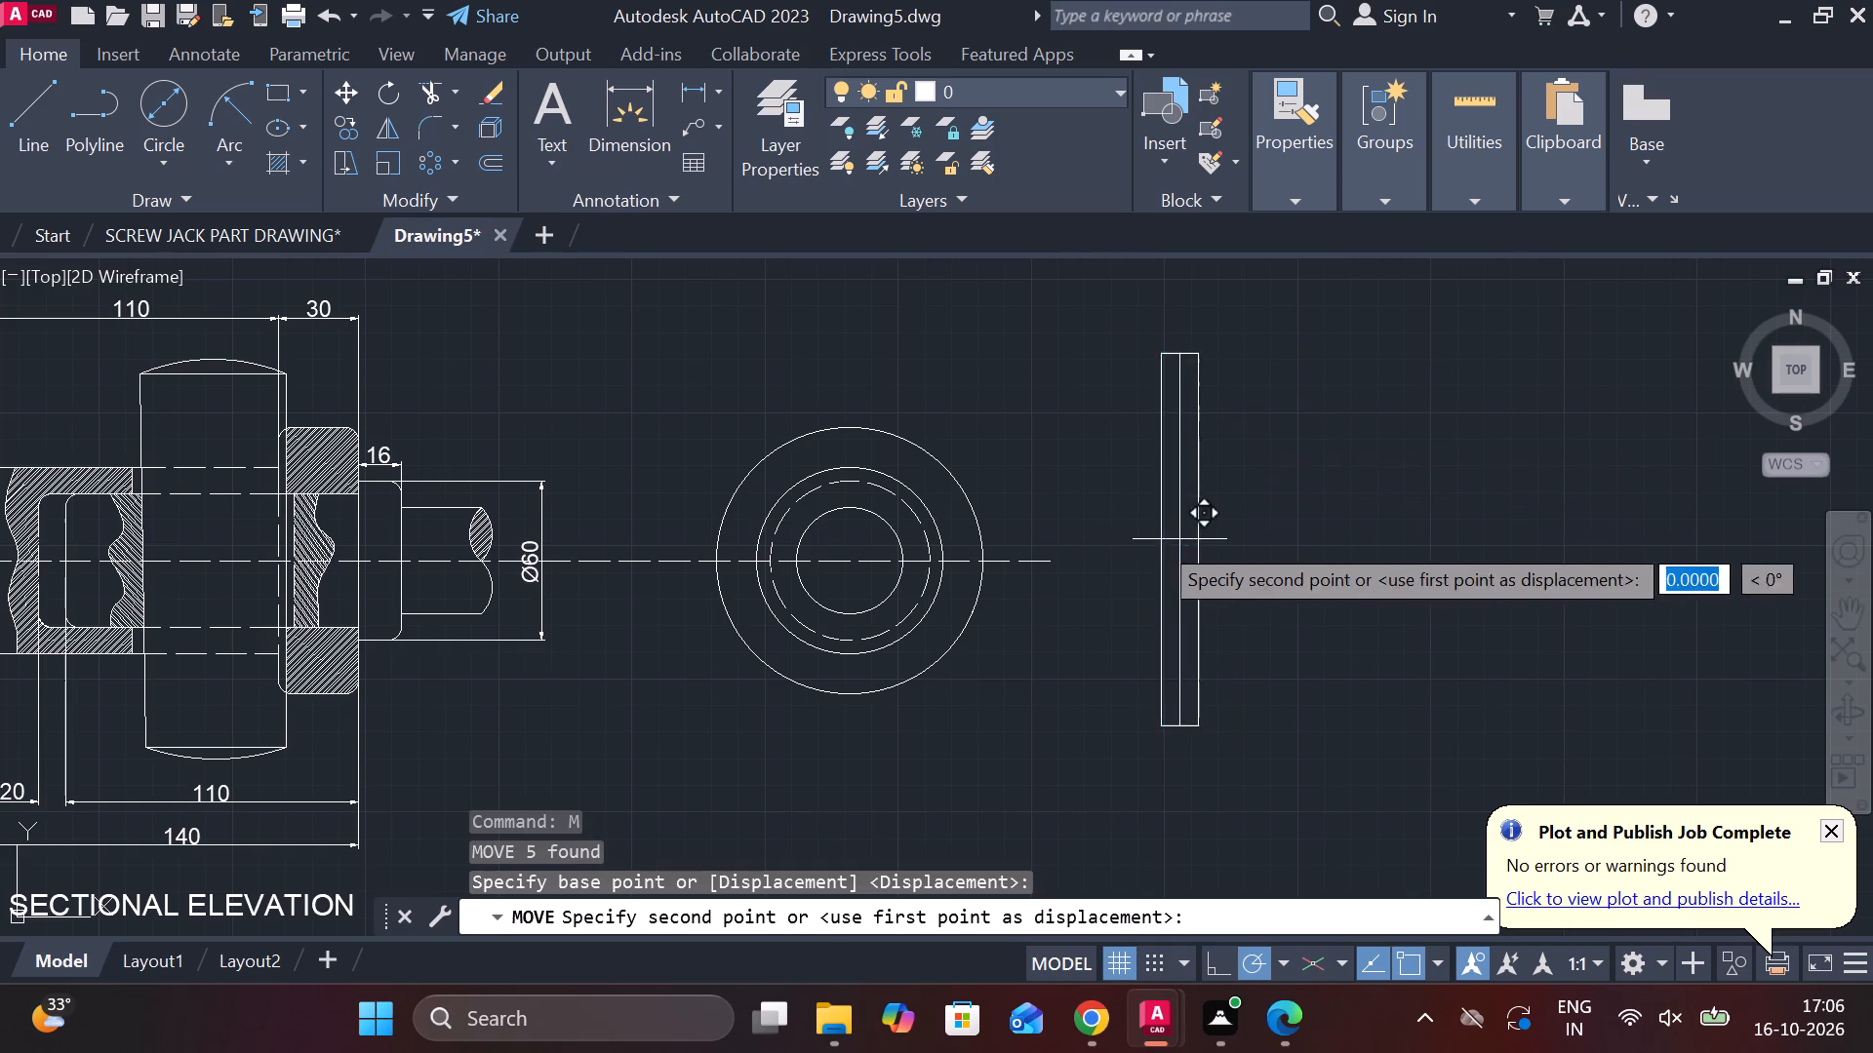
pyautogui.click(845, 564)
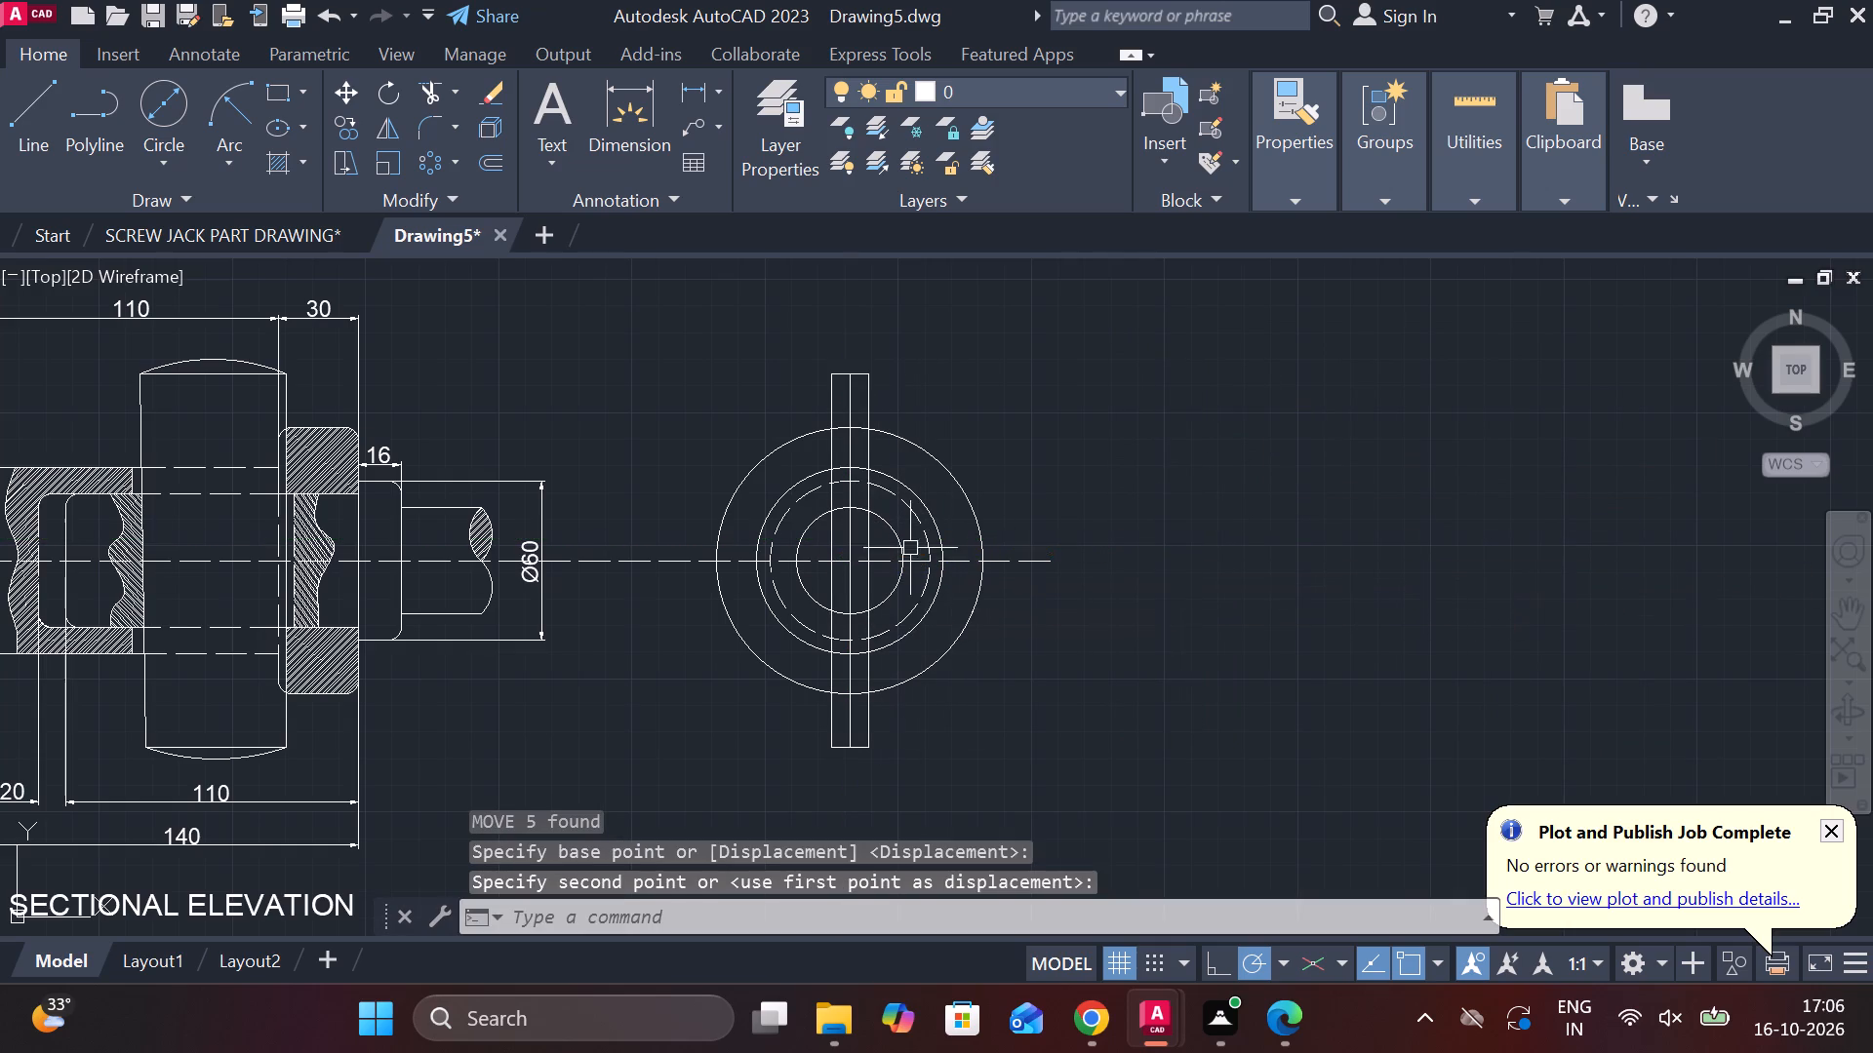
pyautogui.press('Escape')
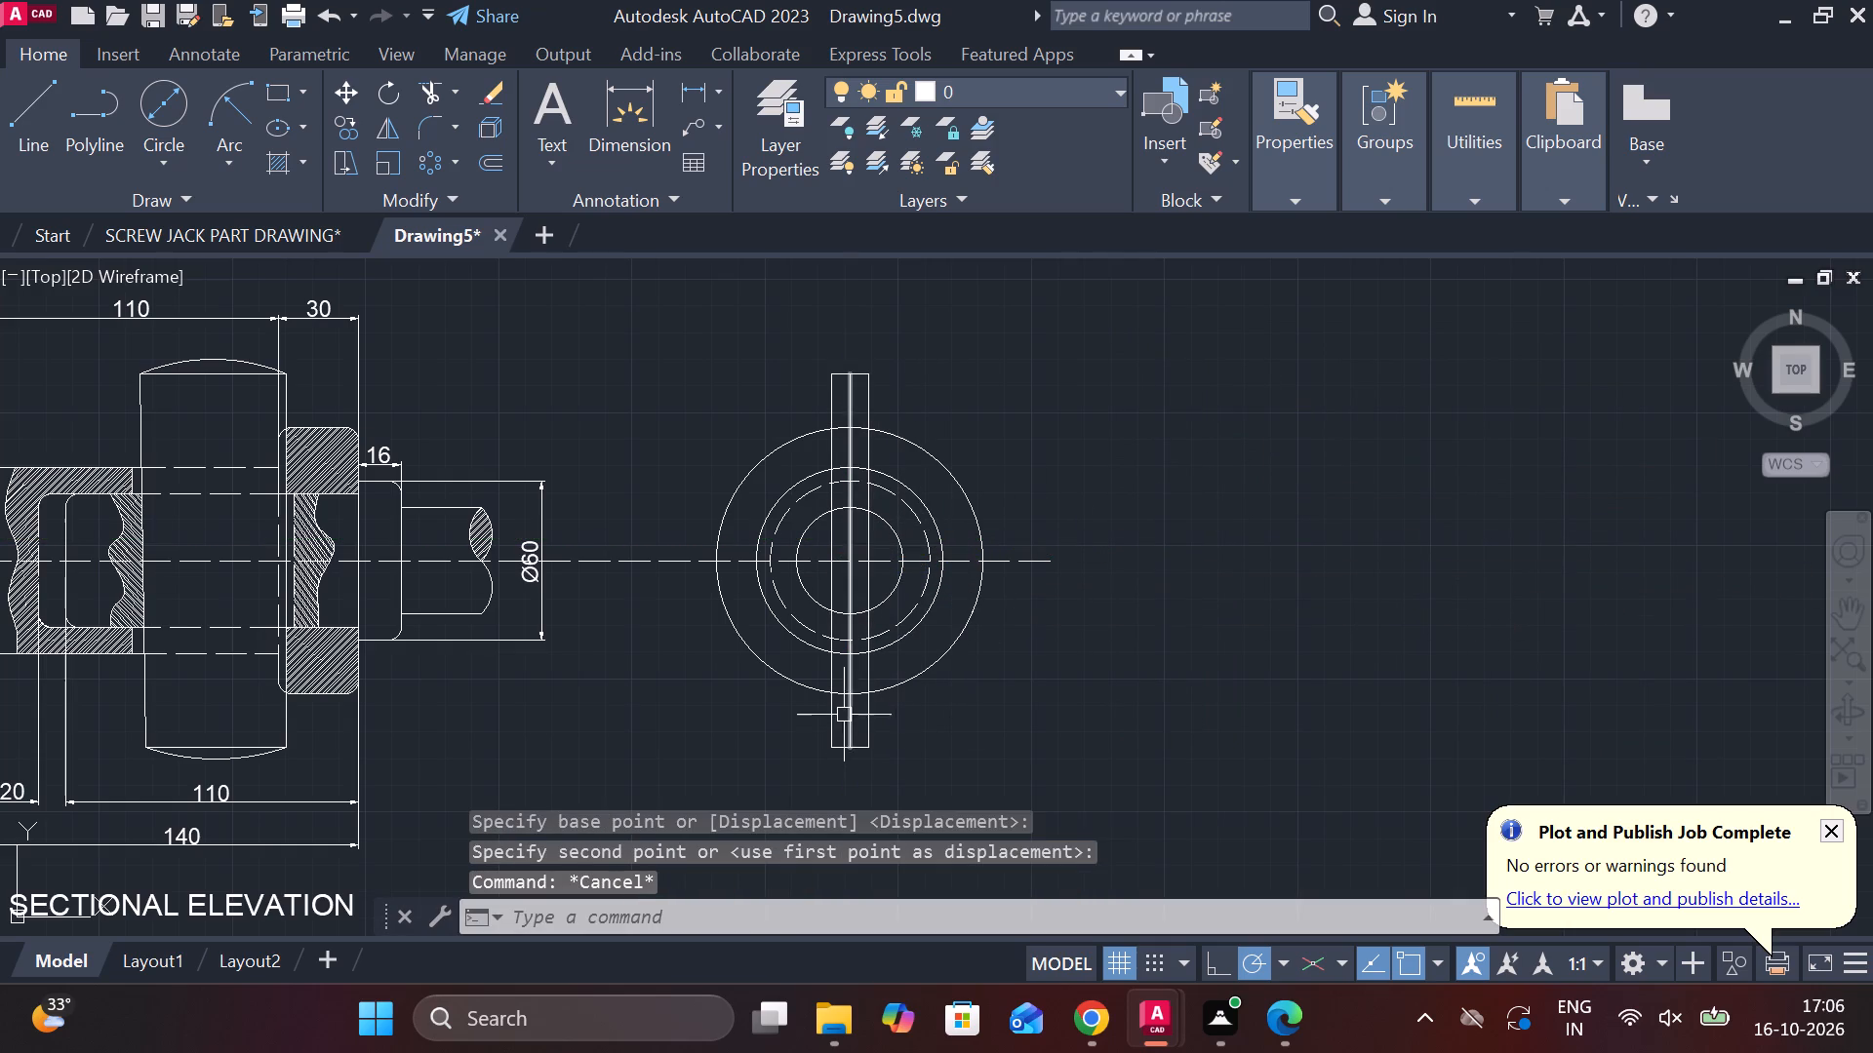
# Erase the vertical construction line inside the cotter rectangle.
pyautogui.click(851, 715)
pyautogui.write('E')
pyautogui.press('space')
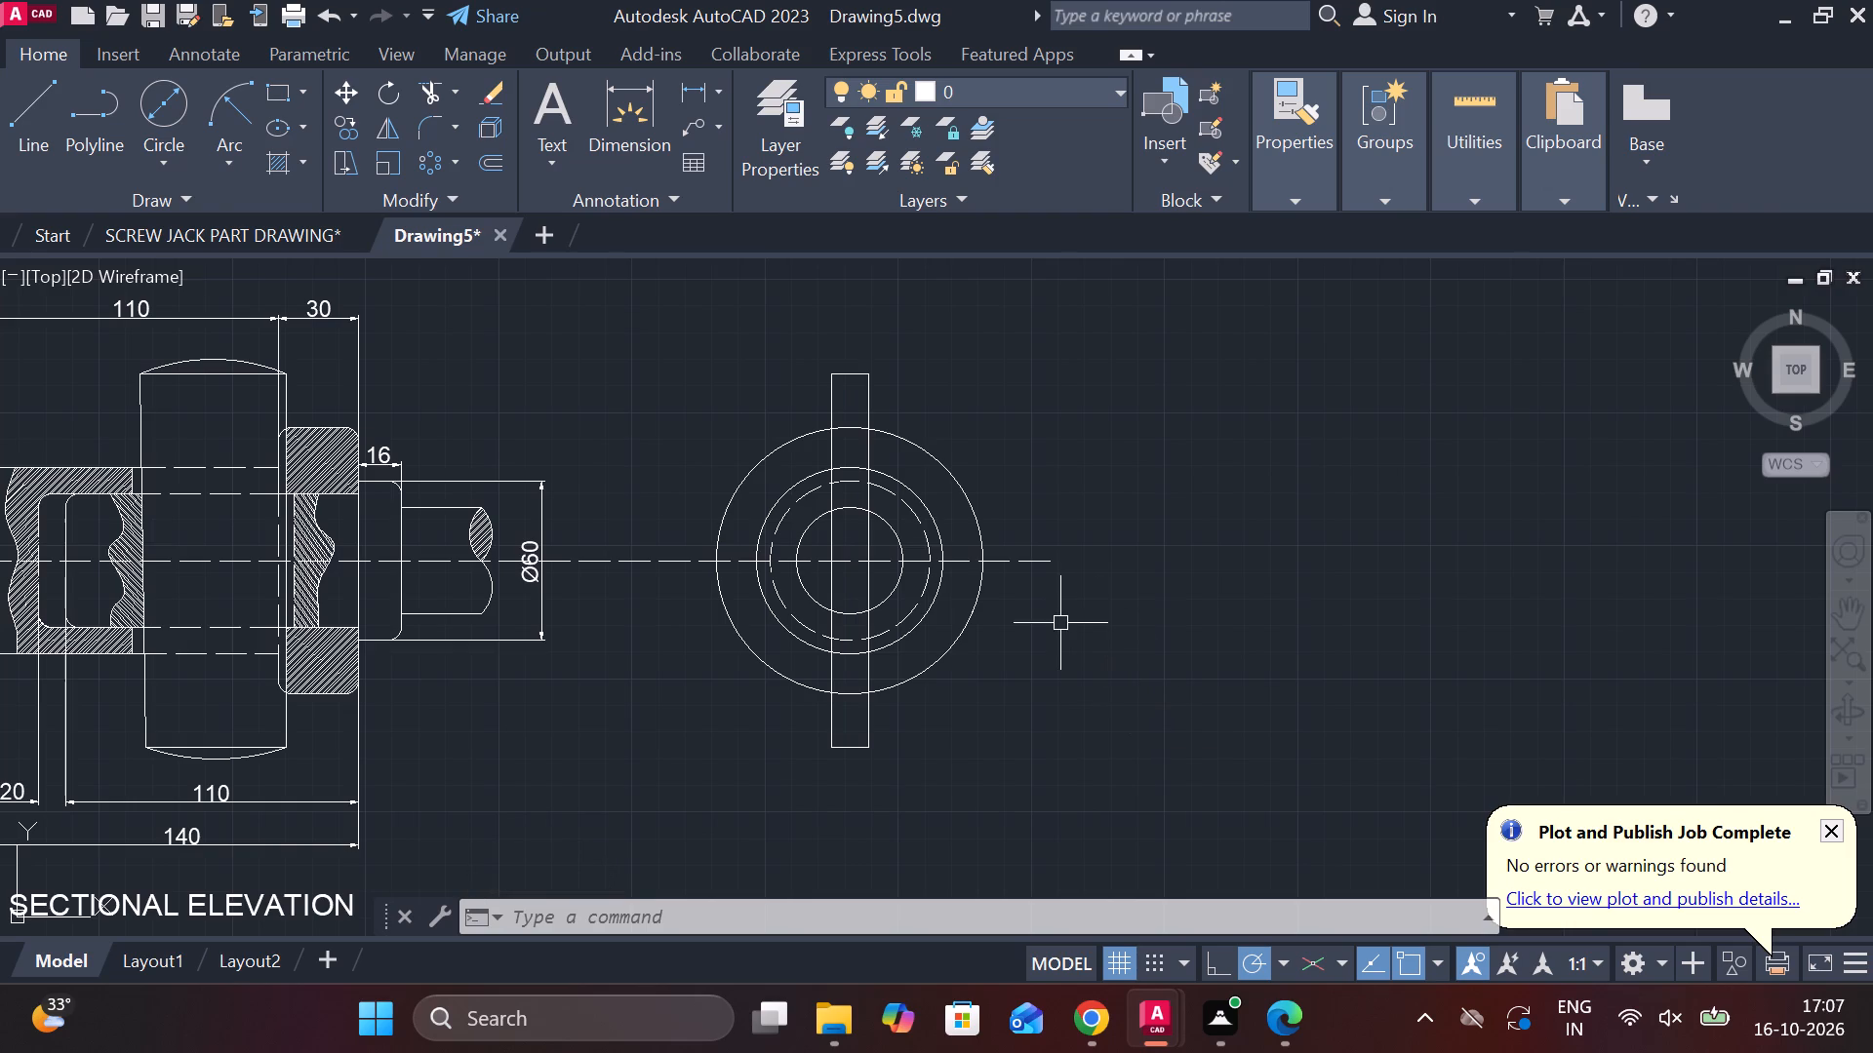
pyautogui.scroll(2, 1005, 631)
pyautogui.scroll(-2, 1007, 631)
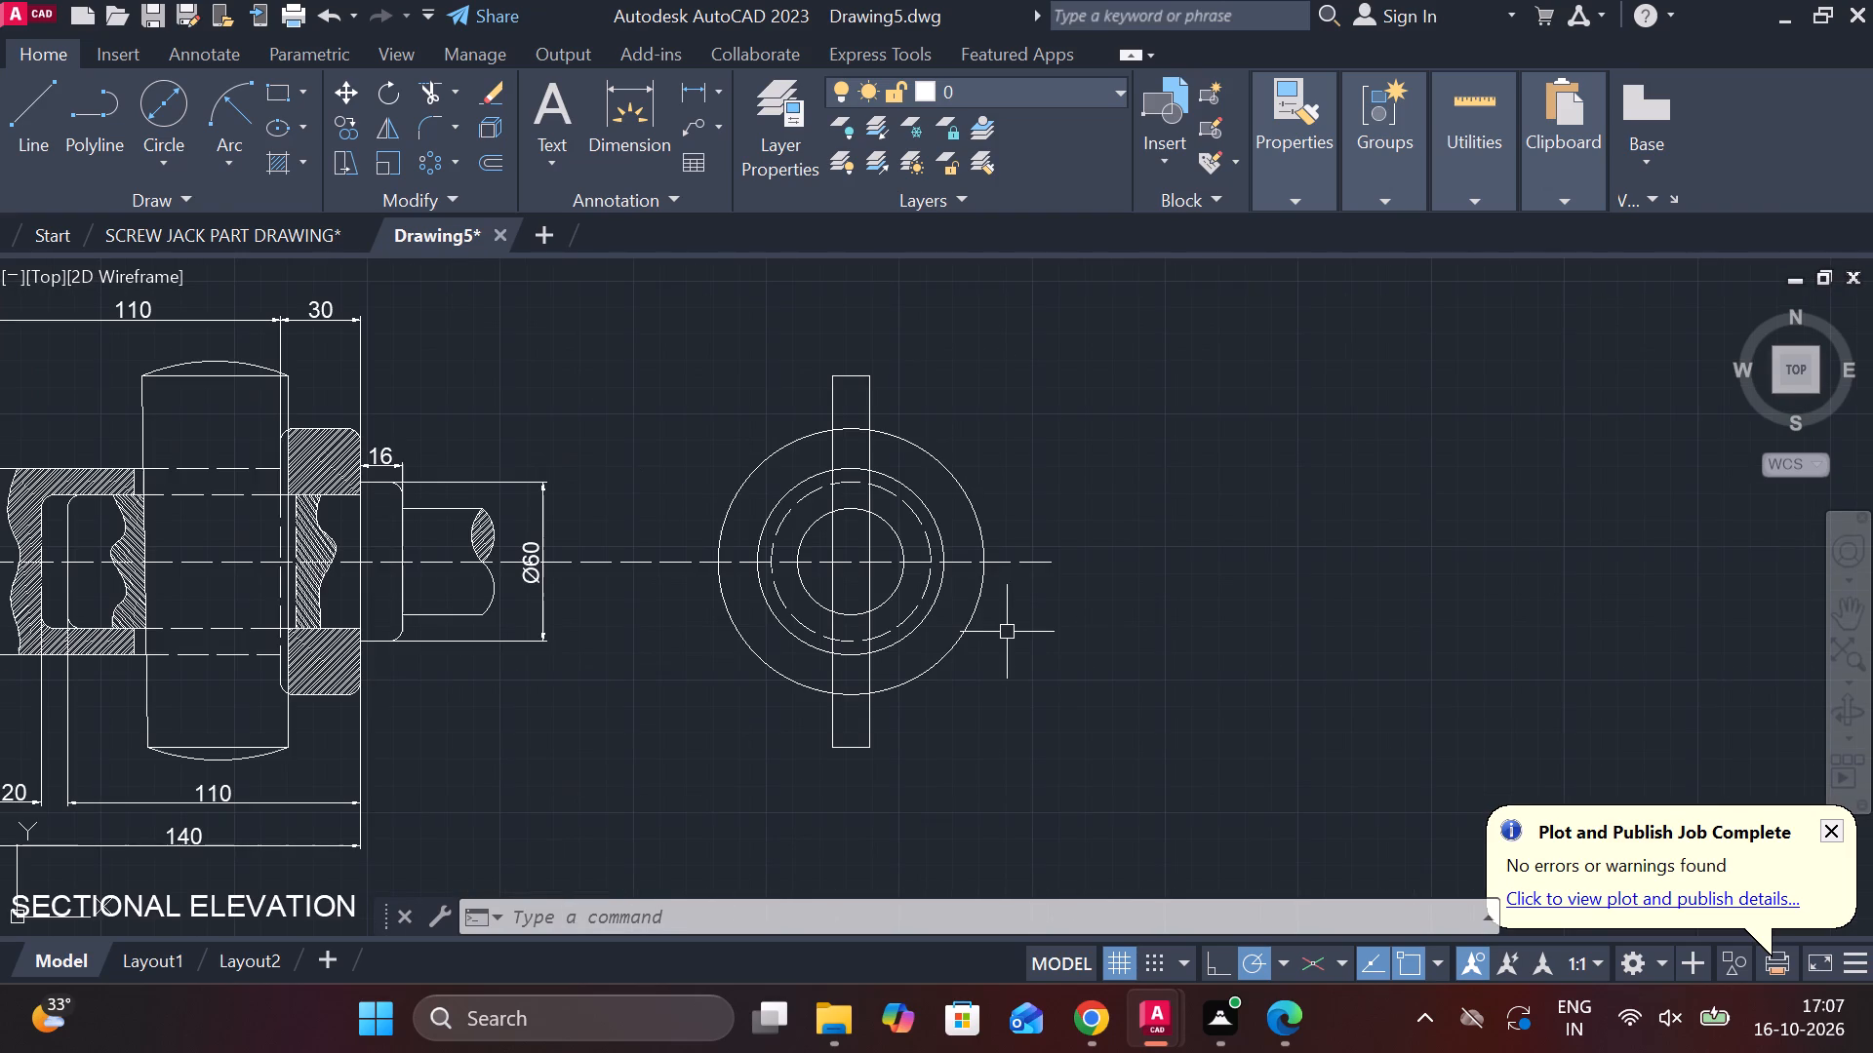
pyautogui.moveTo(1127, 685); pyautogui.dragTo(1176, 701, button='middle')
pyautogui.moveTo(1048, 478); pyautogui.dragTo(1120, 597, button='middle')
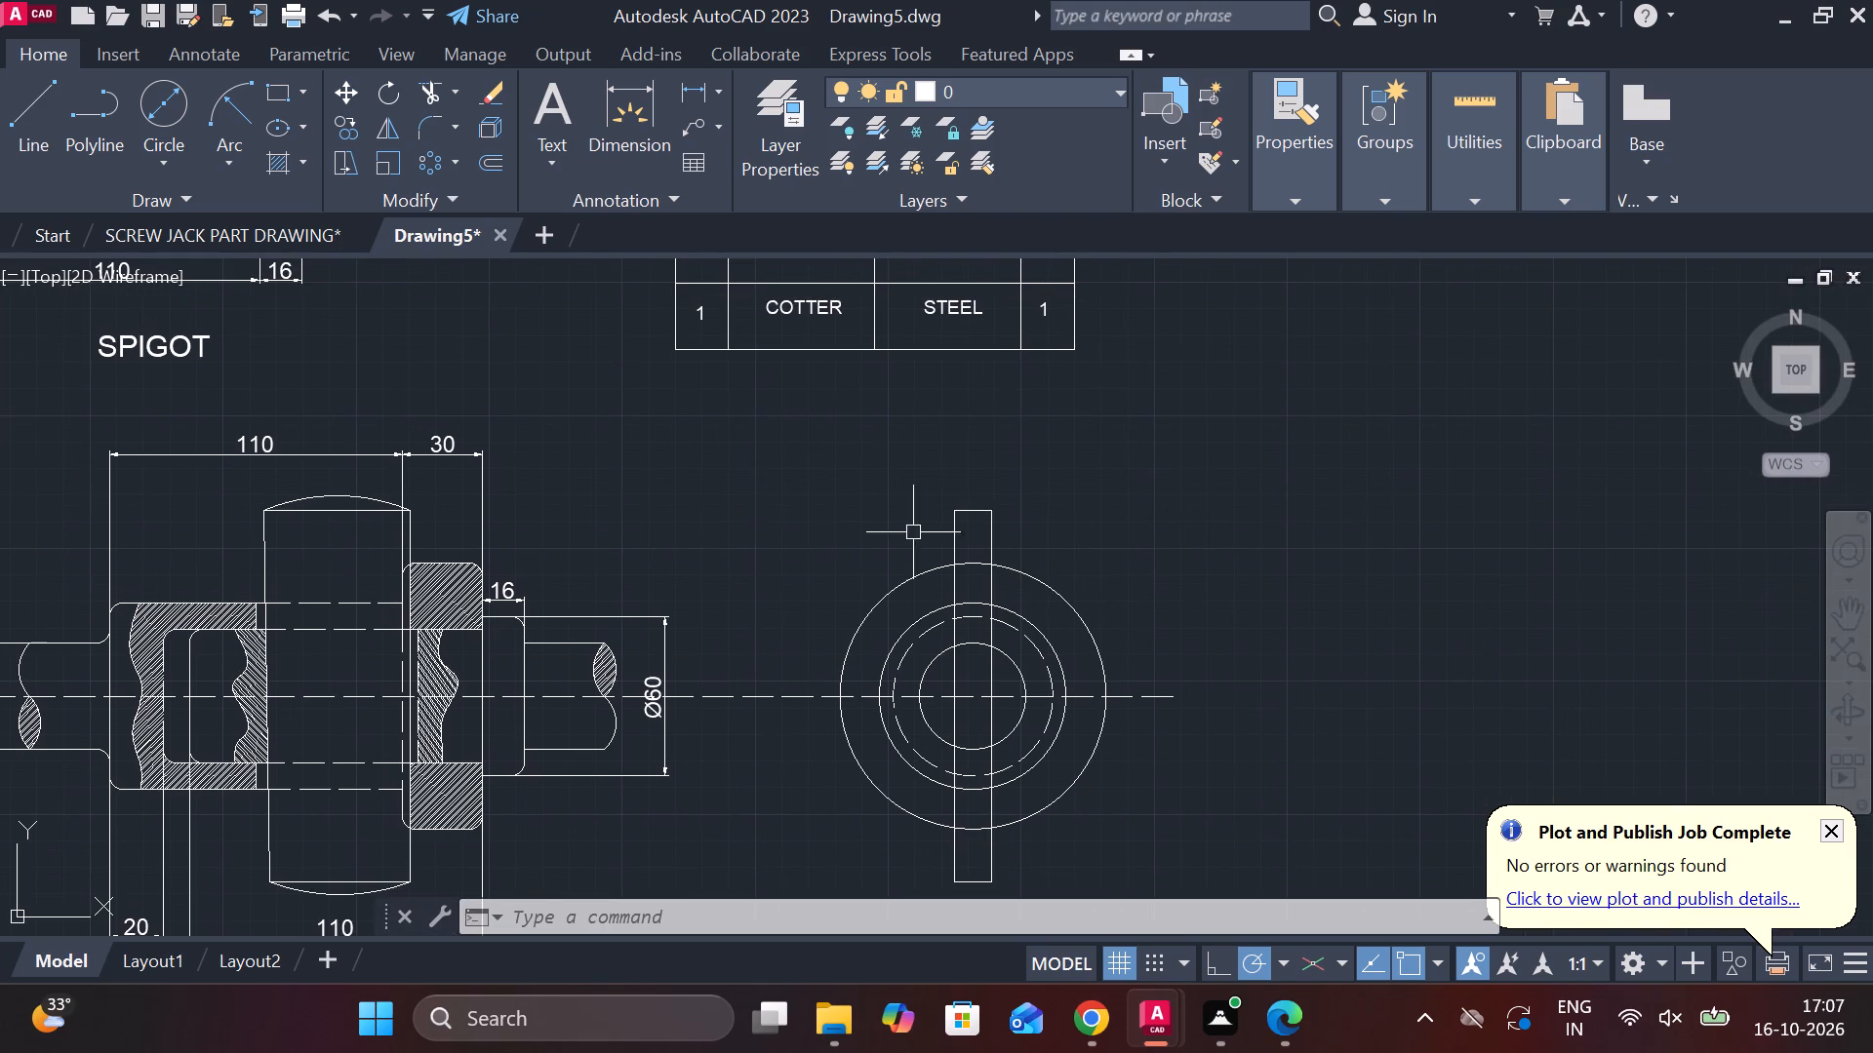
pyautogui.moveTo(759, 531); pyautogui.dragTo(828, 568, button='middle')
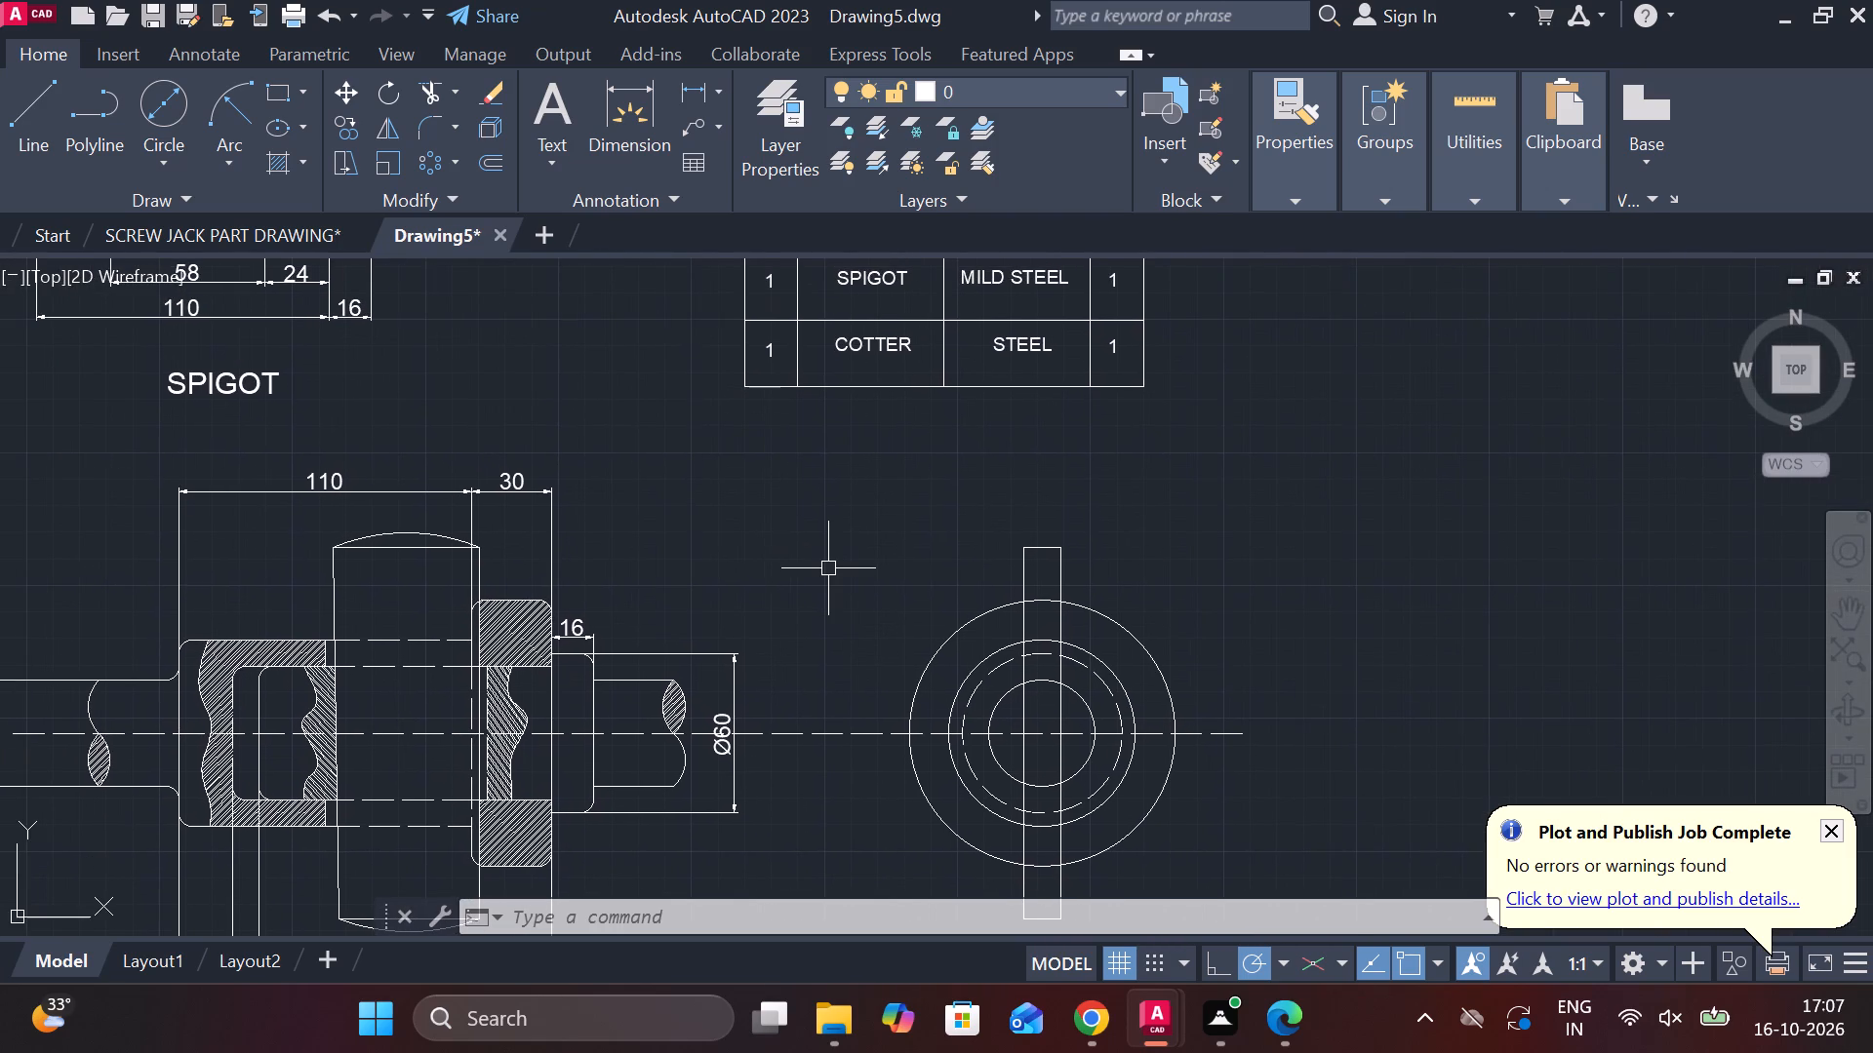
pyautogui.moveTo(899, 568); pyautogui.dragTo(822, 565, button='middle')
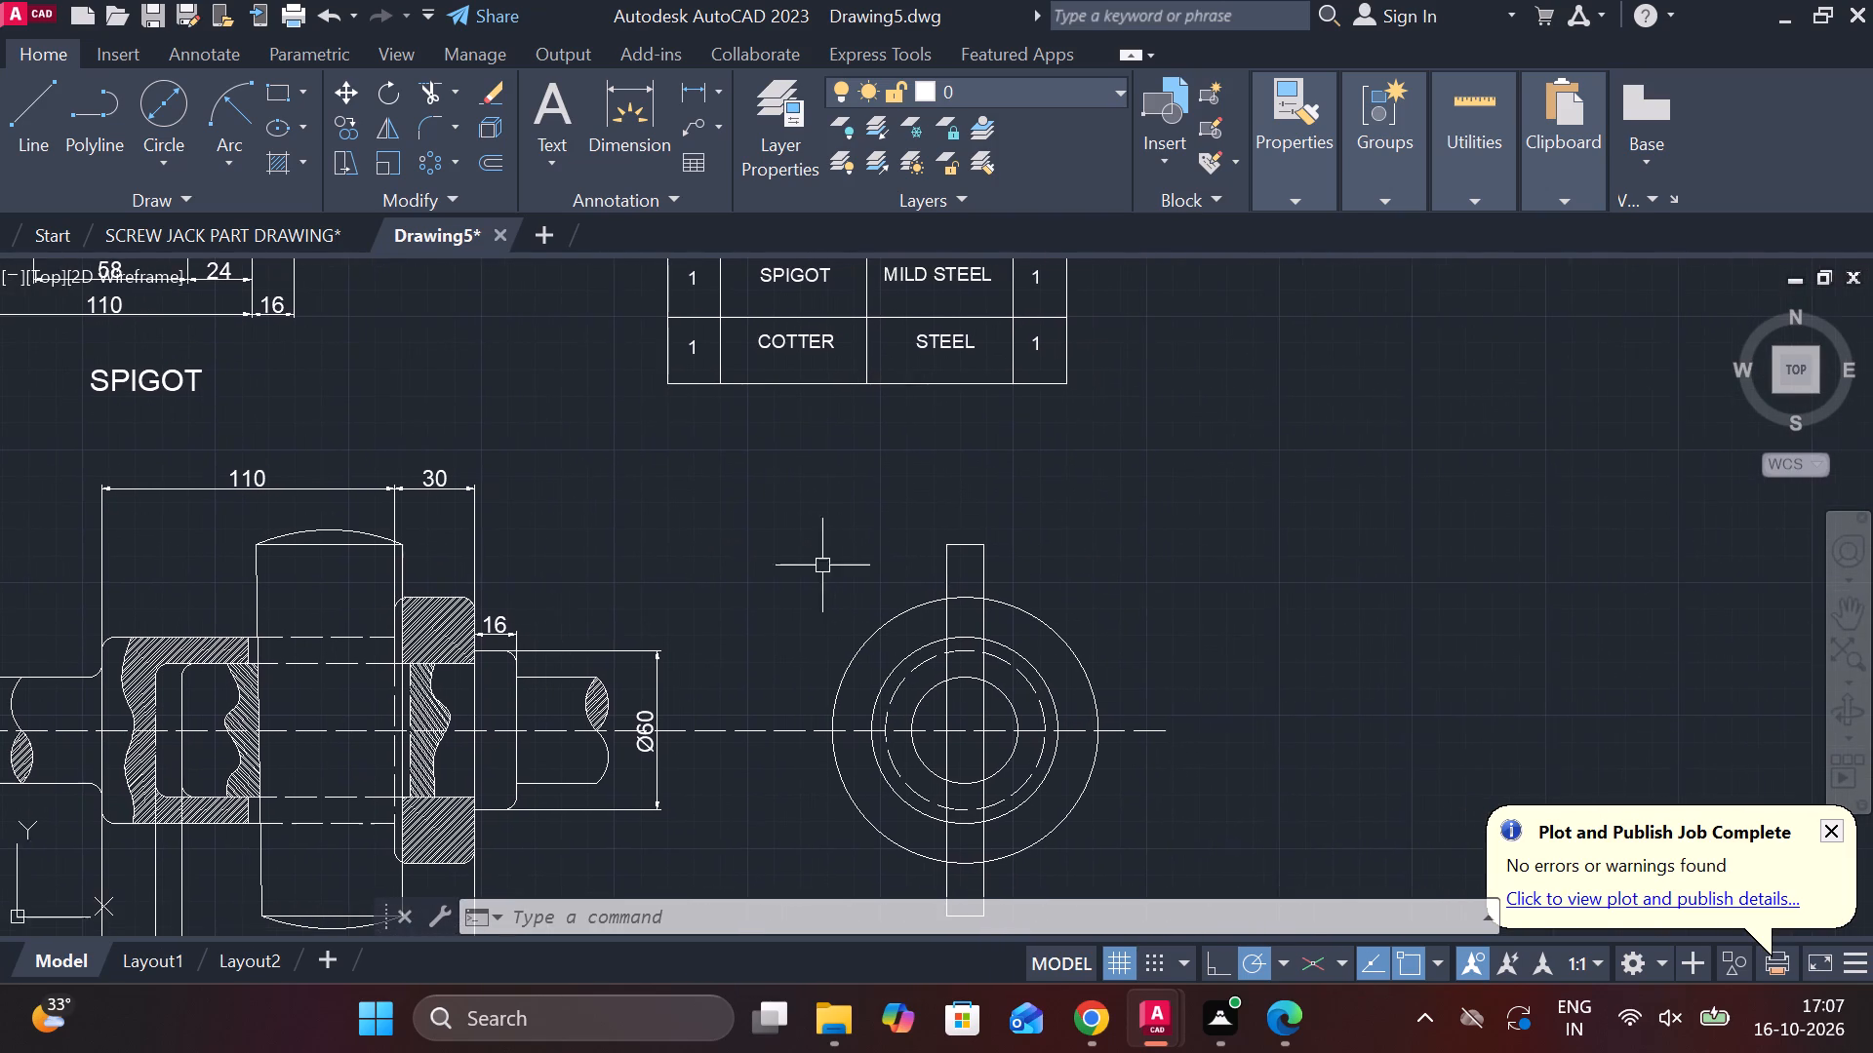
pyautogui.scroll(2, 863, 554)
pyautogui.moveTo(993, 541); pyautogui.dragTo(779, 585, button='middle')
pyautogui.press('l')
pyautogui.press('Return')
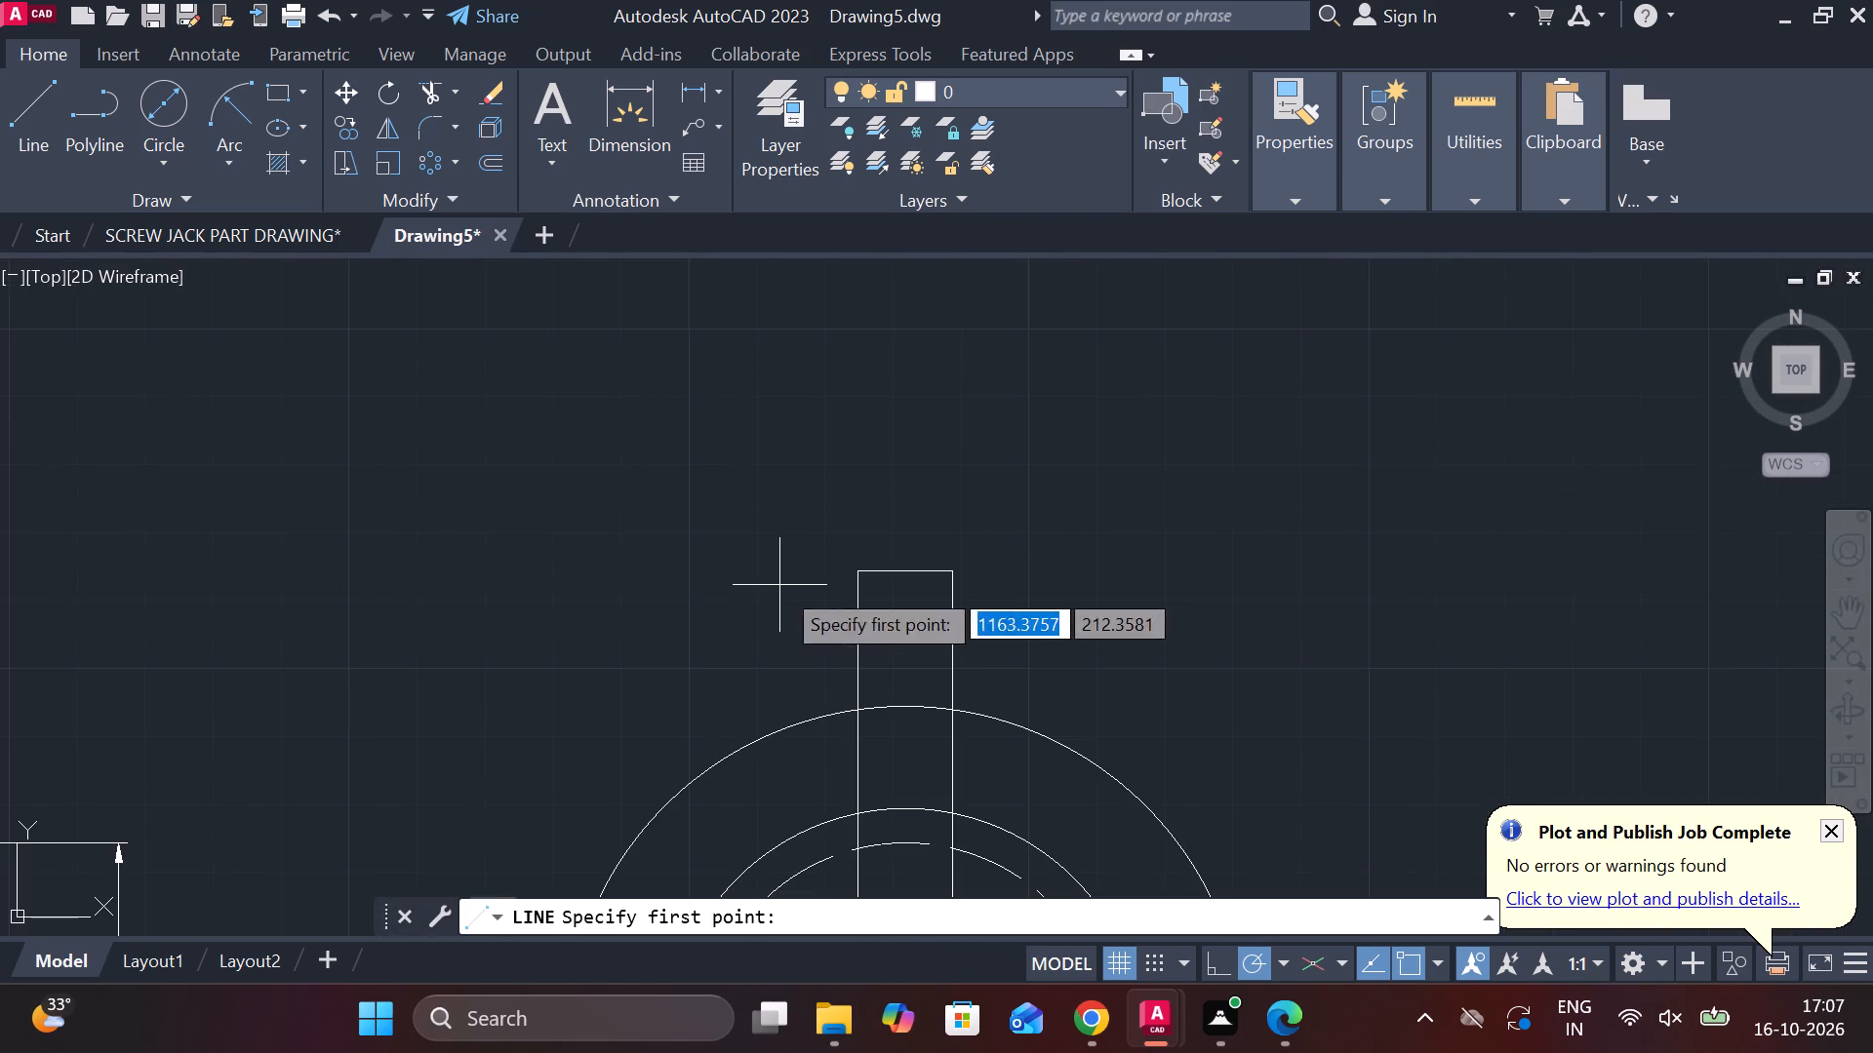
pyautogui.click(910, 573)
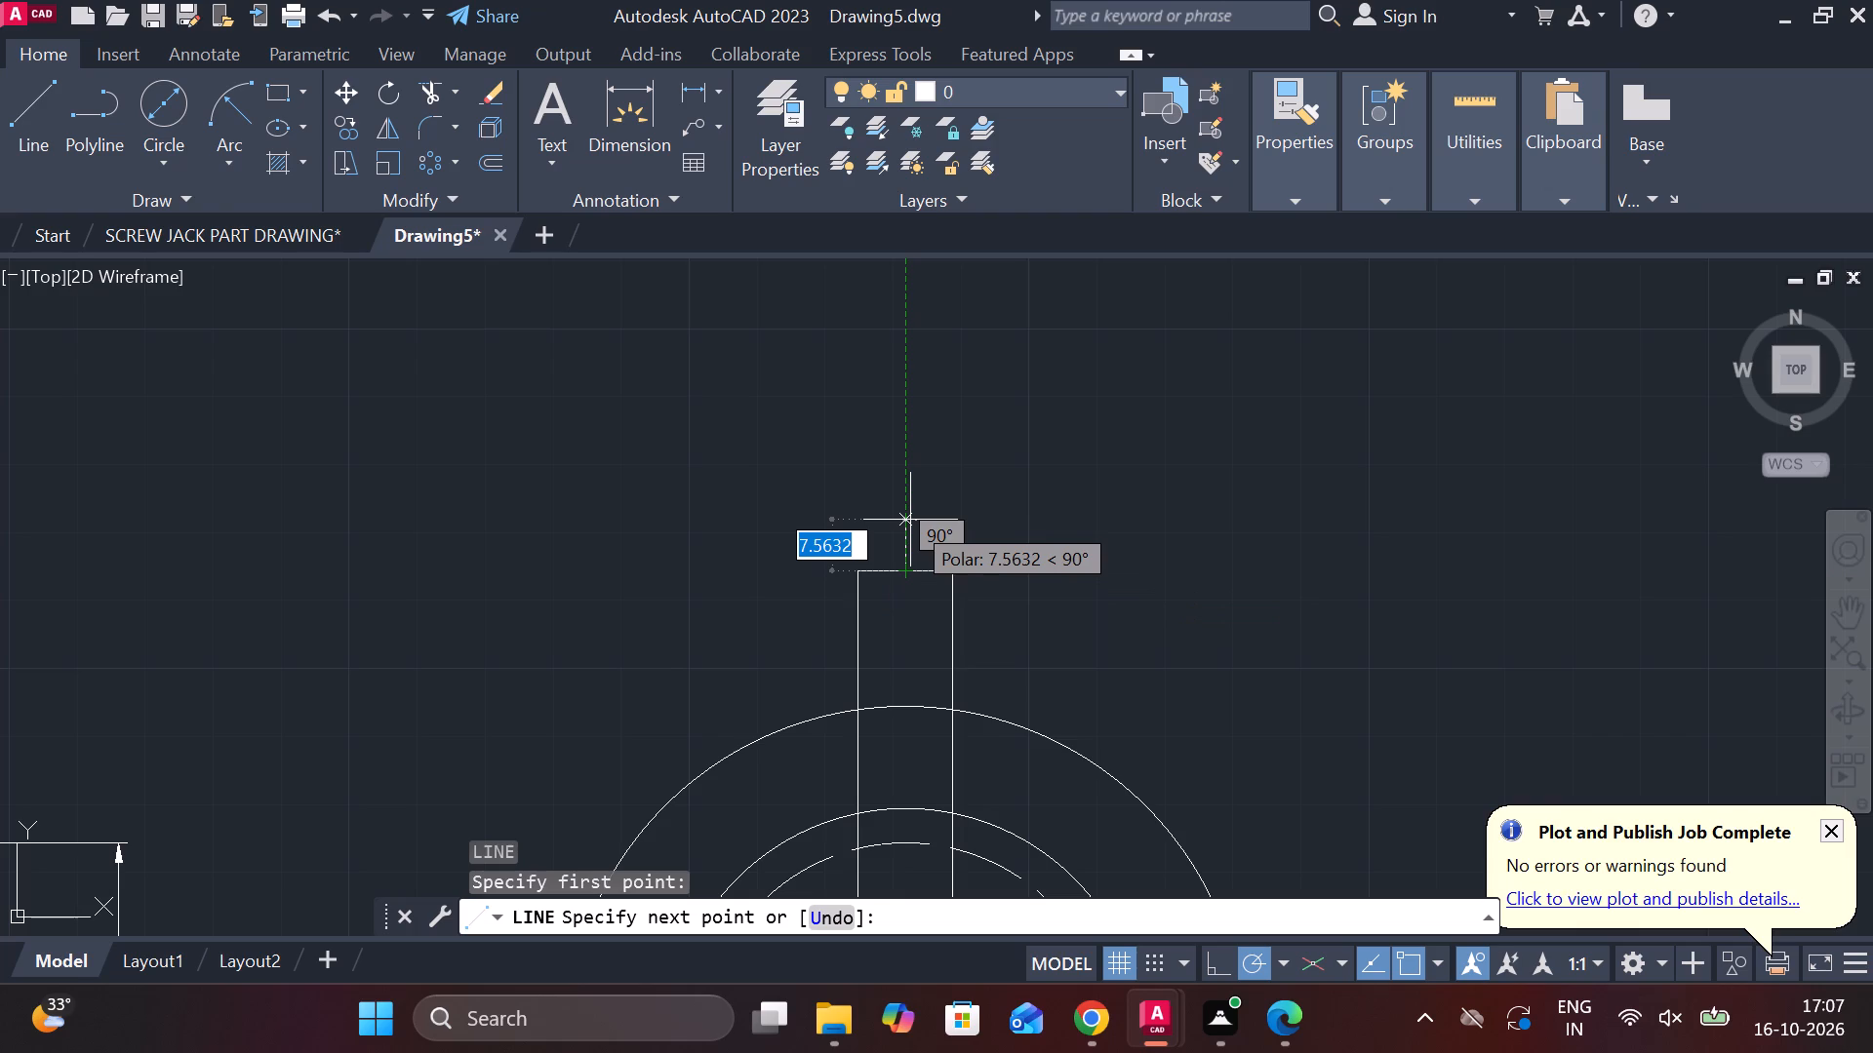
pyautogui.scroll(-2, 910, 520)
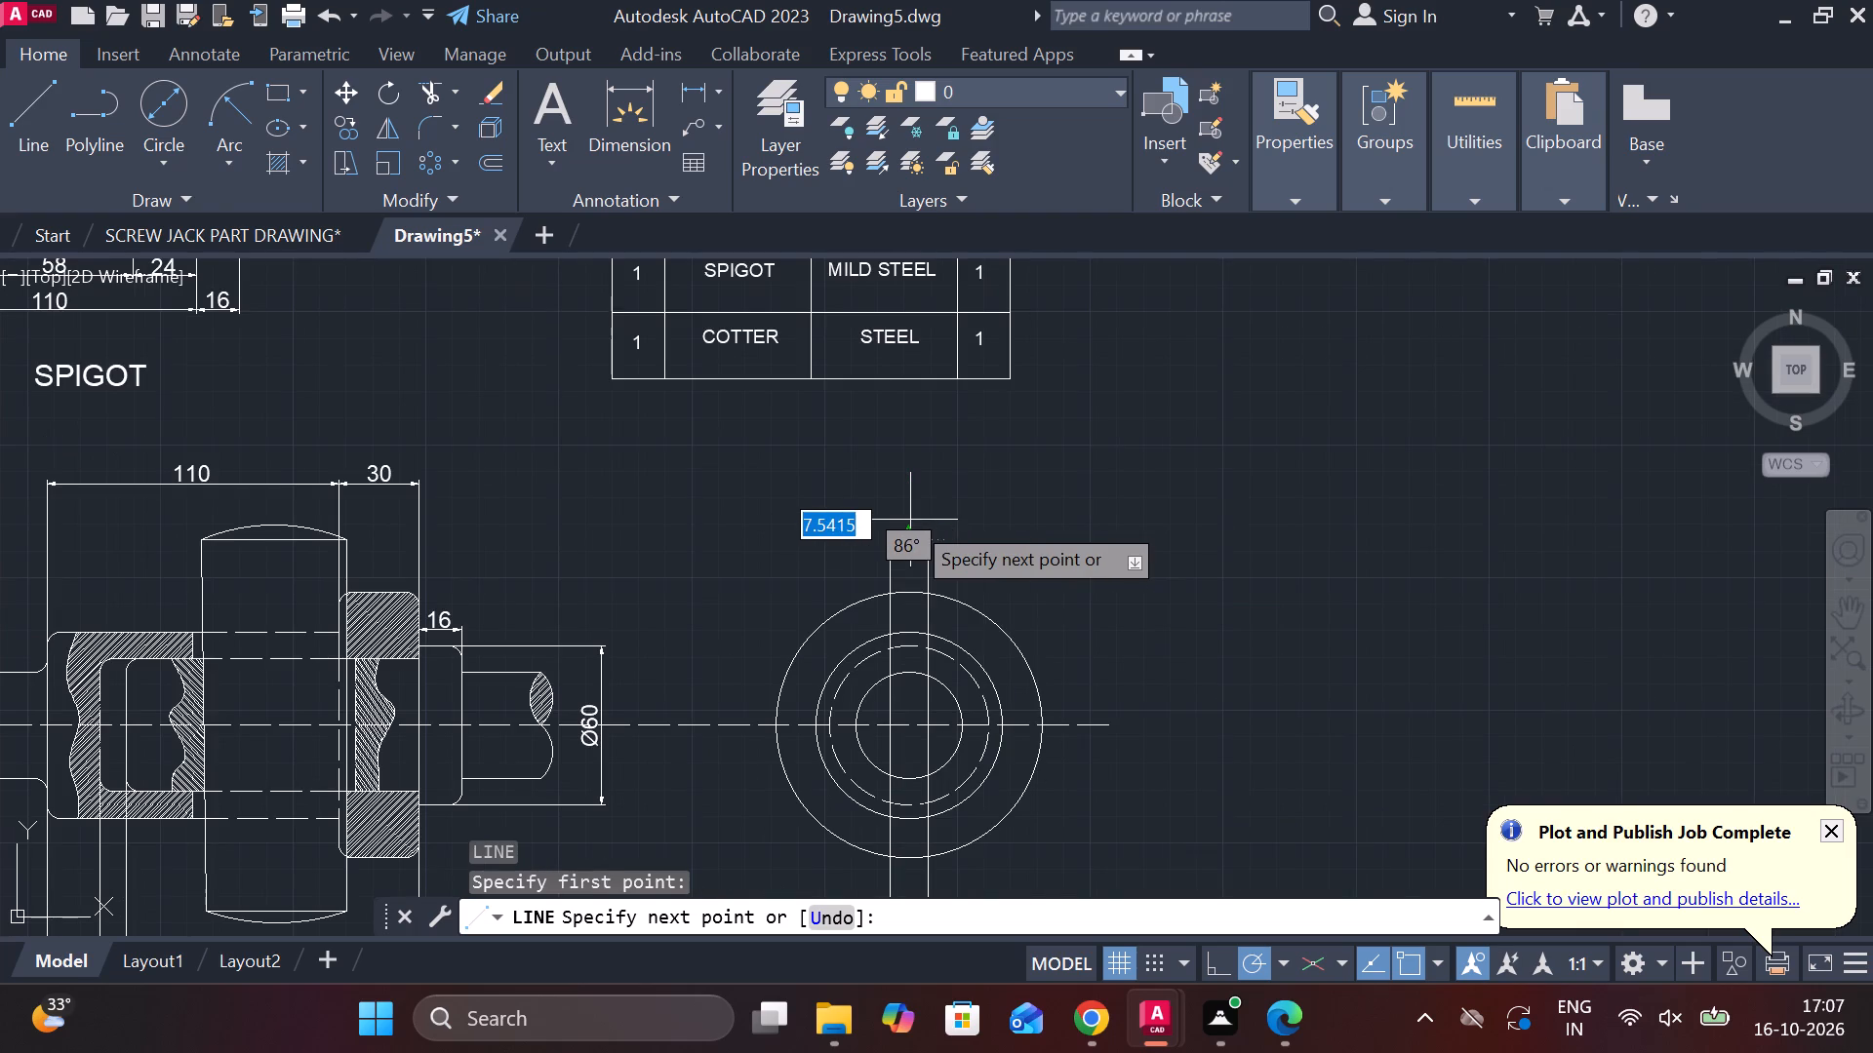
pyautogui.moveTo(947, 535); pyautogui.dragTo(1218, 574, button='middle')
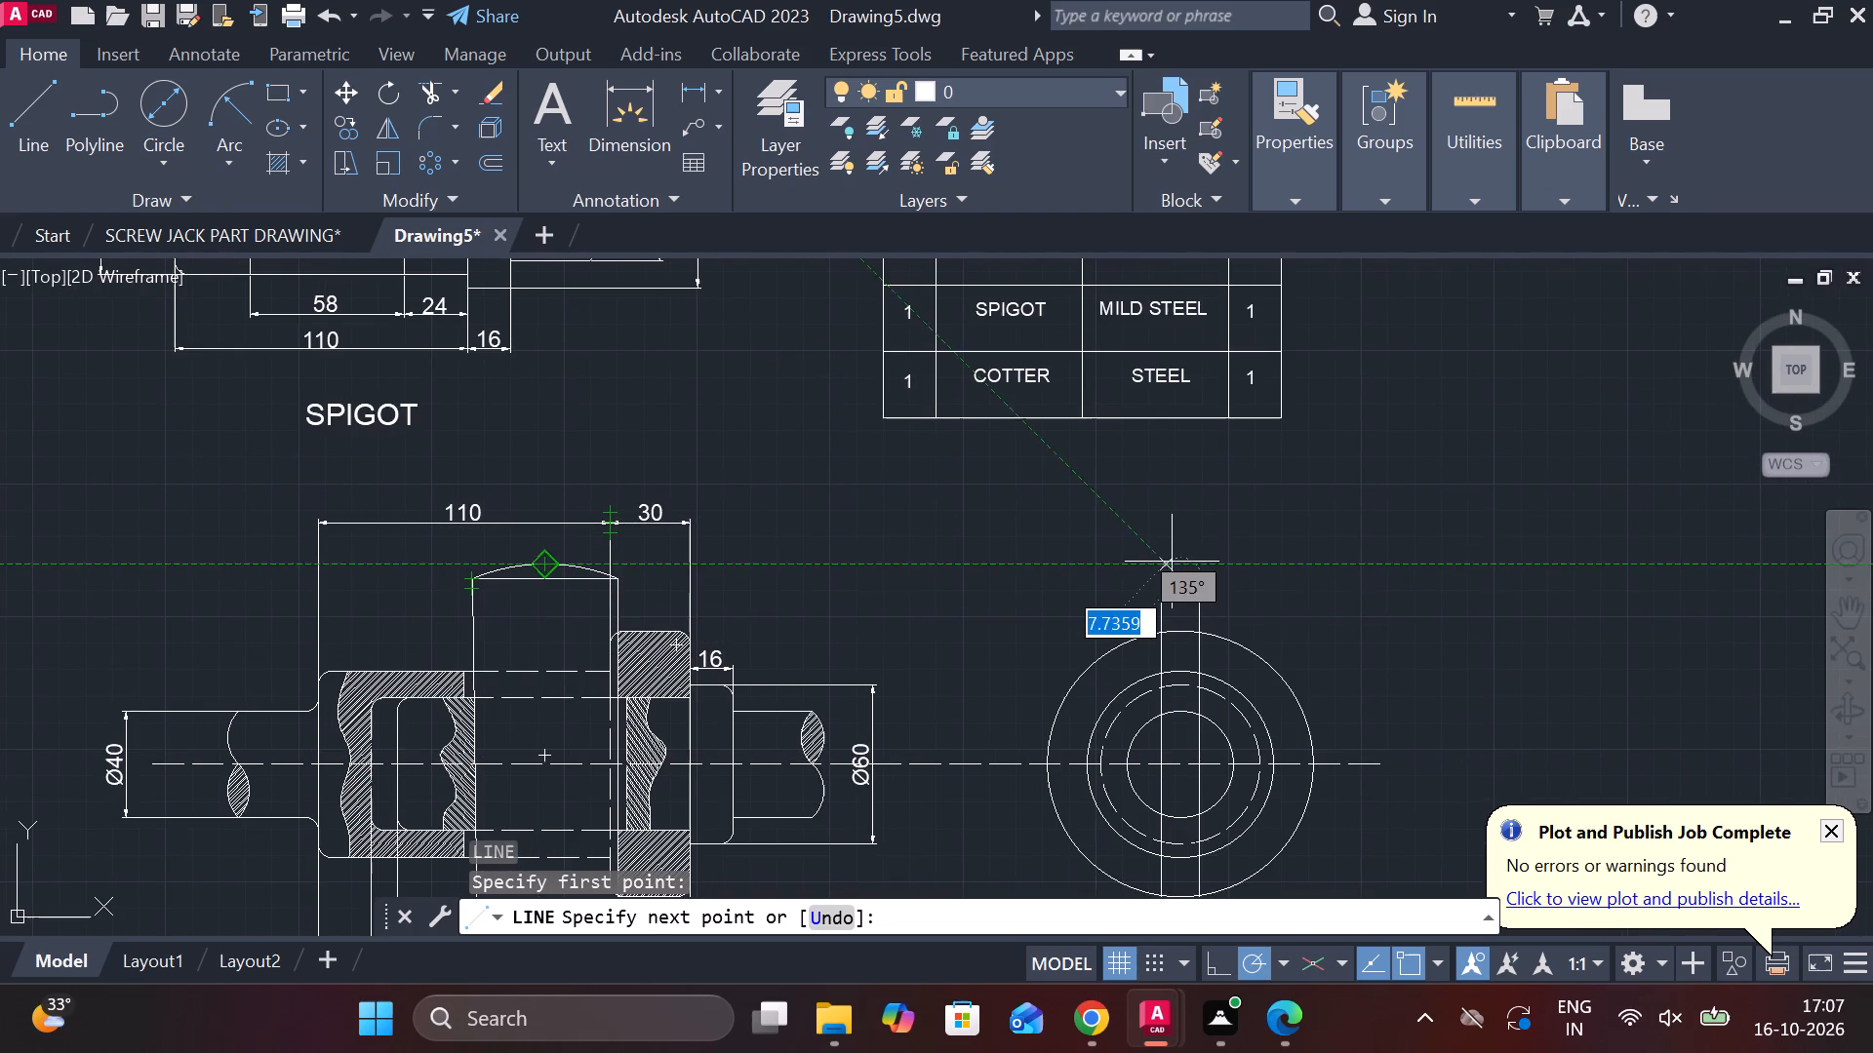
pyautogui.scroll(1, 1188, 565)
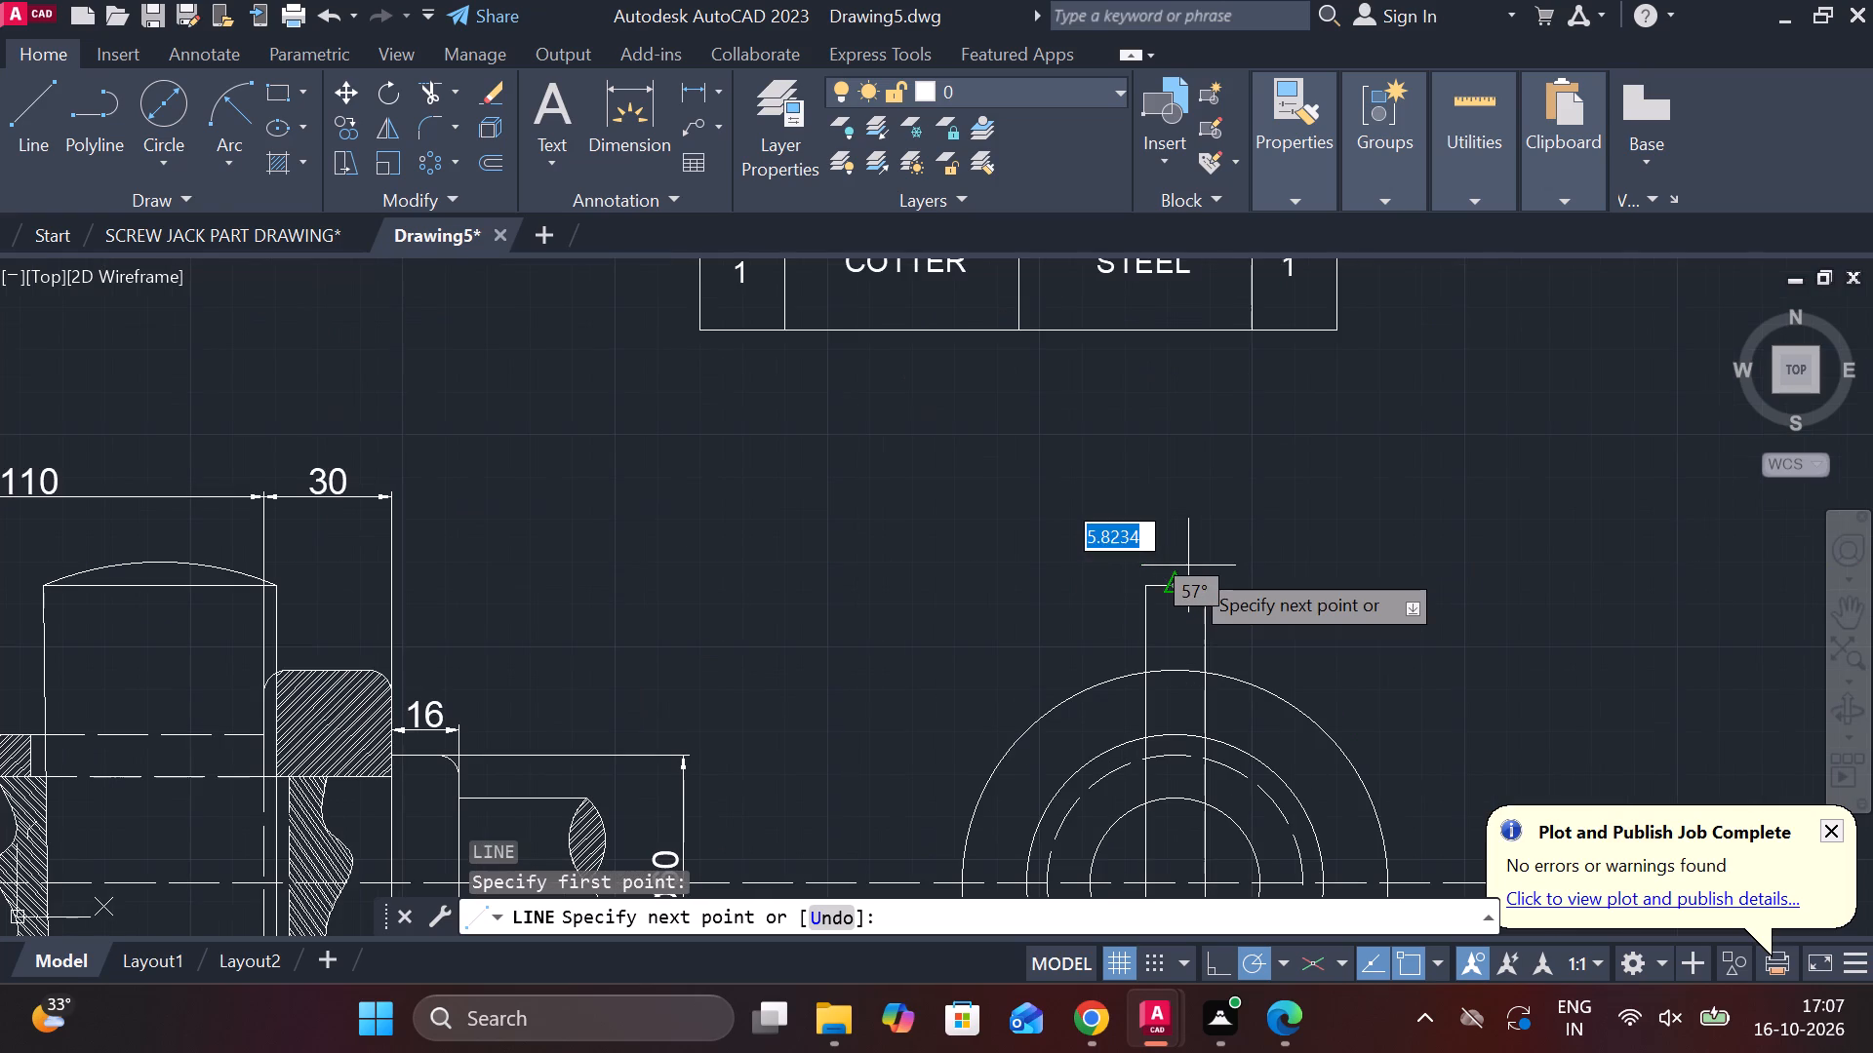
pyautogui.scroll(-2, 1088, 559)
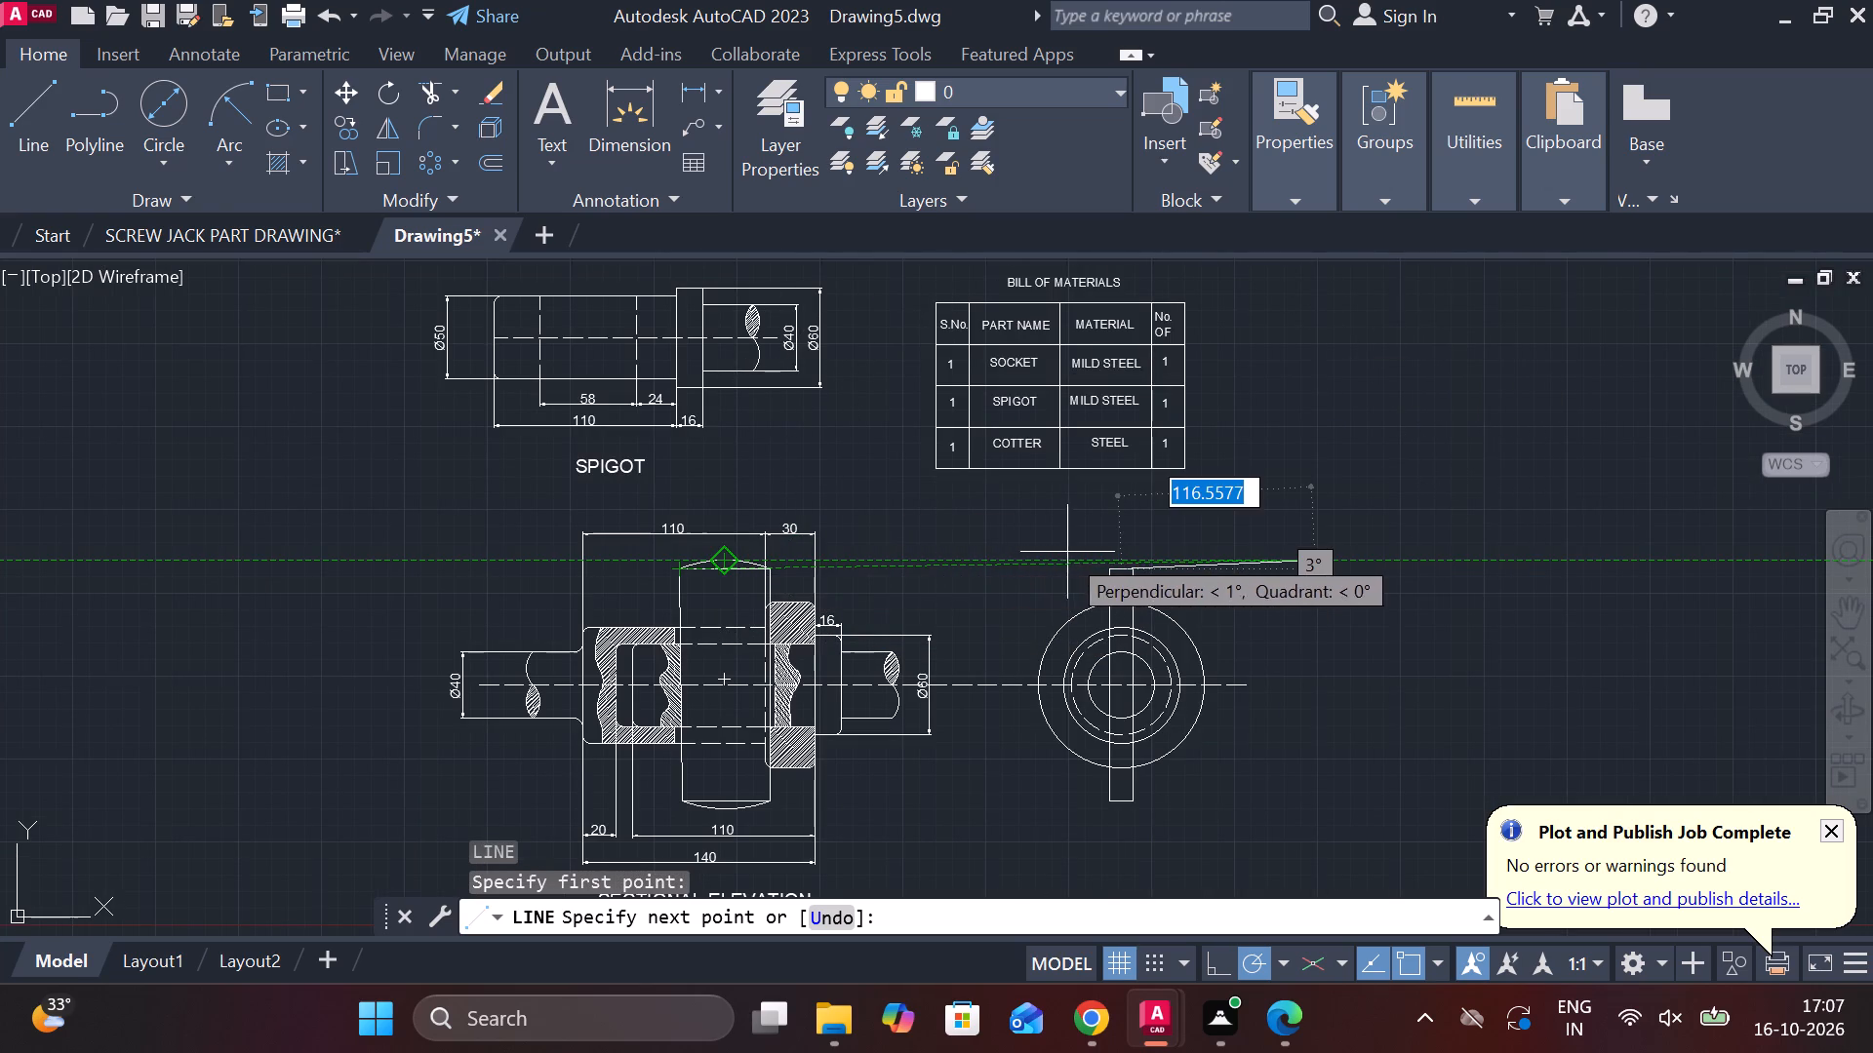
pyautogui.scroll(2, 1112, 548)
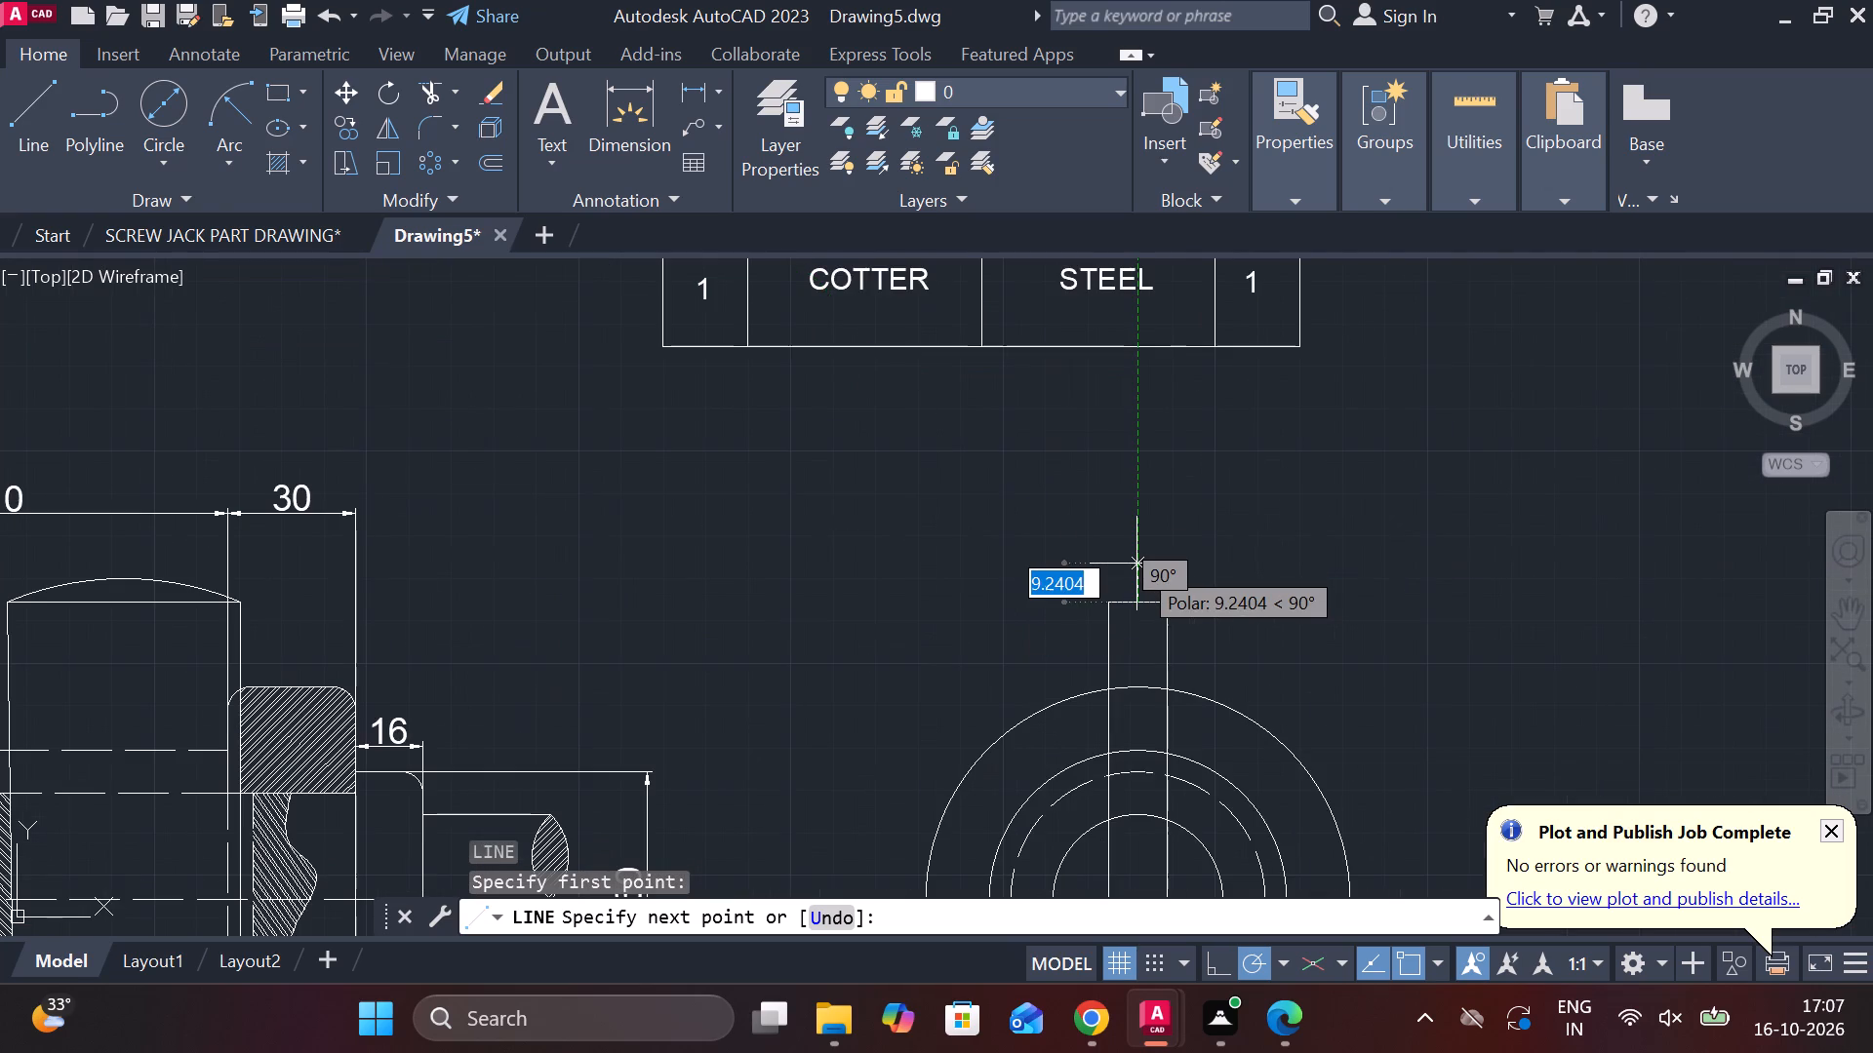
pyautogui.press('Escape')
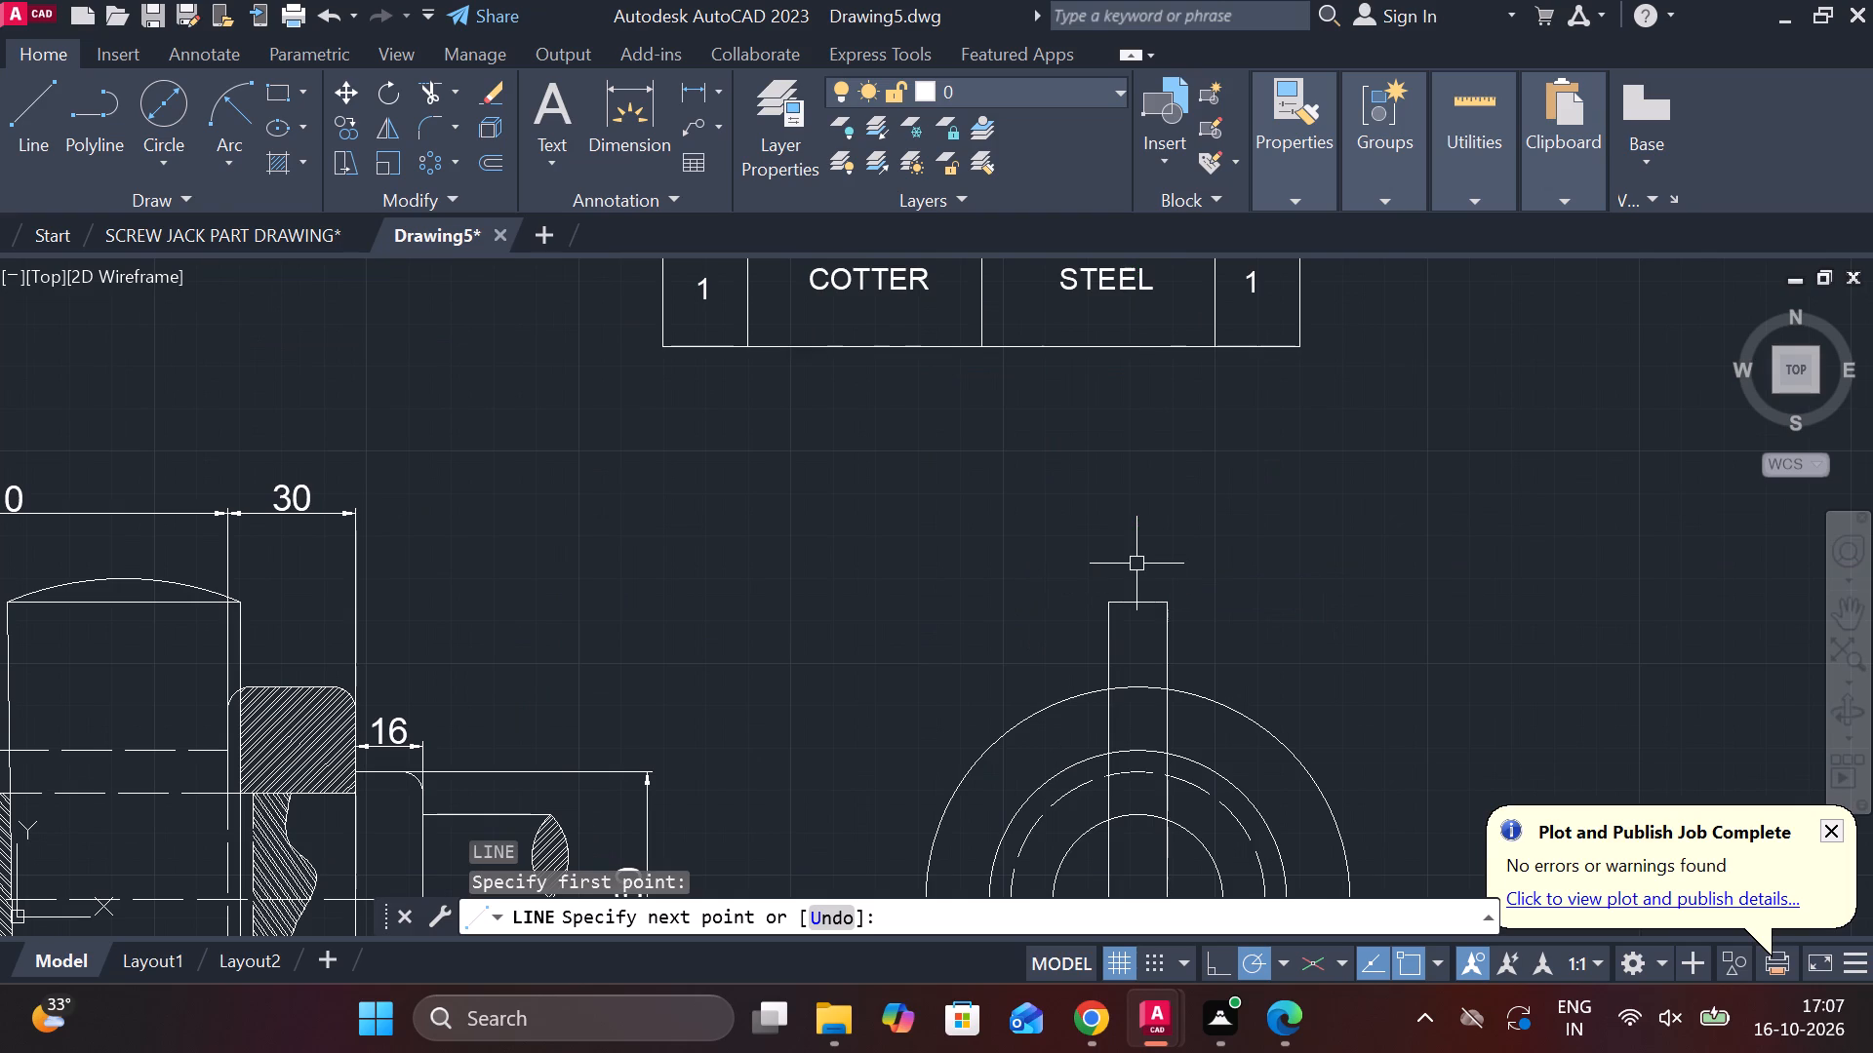
# Draw a horizontal projection line from the top of the cotter's upper arc in the sectional elevation past the side view.
pyautogui.press('space')
pyautogui.scroll(-2, 1136, 564)
pyautogui.scroll(2, 718, 568)
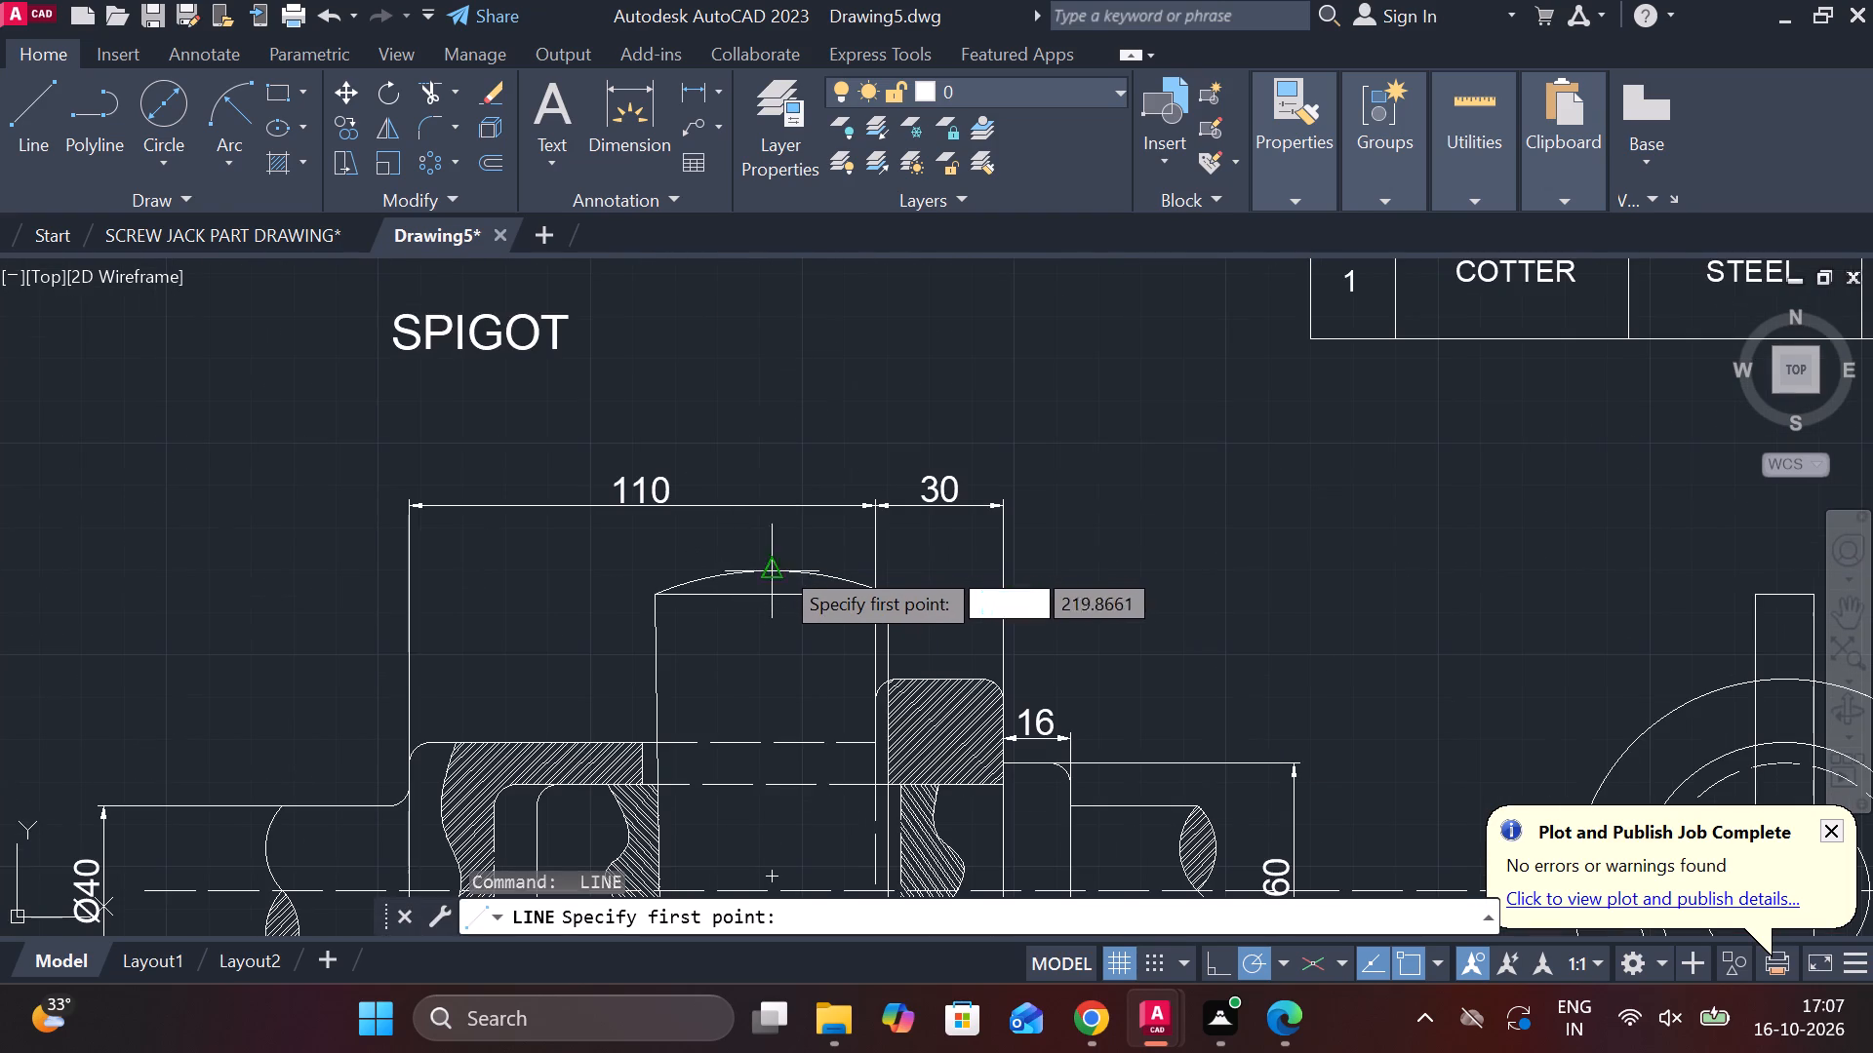
pyautogui.click(776, 566)
pyautogui.moveTo(1247, 556); pyautogui.dragTo(949, 571, button='middle')
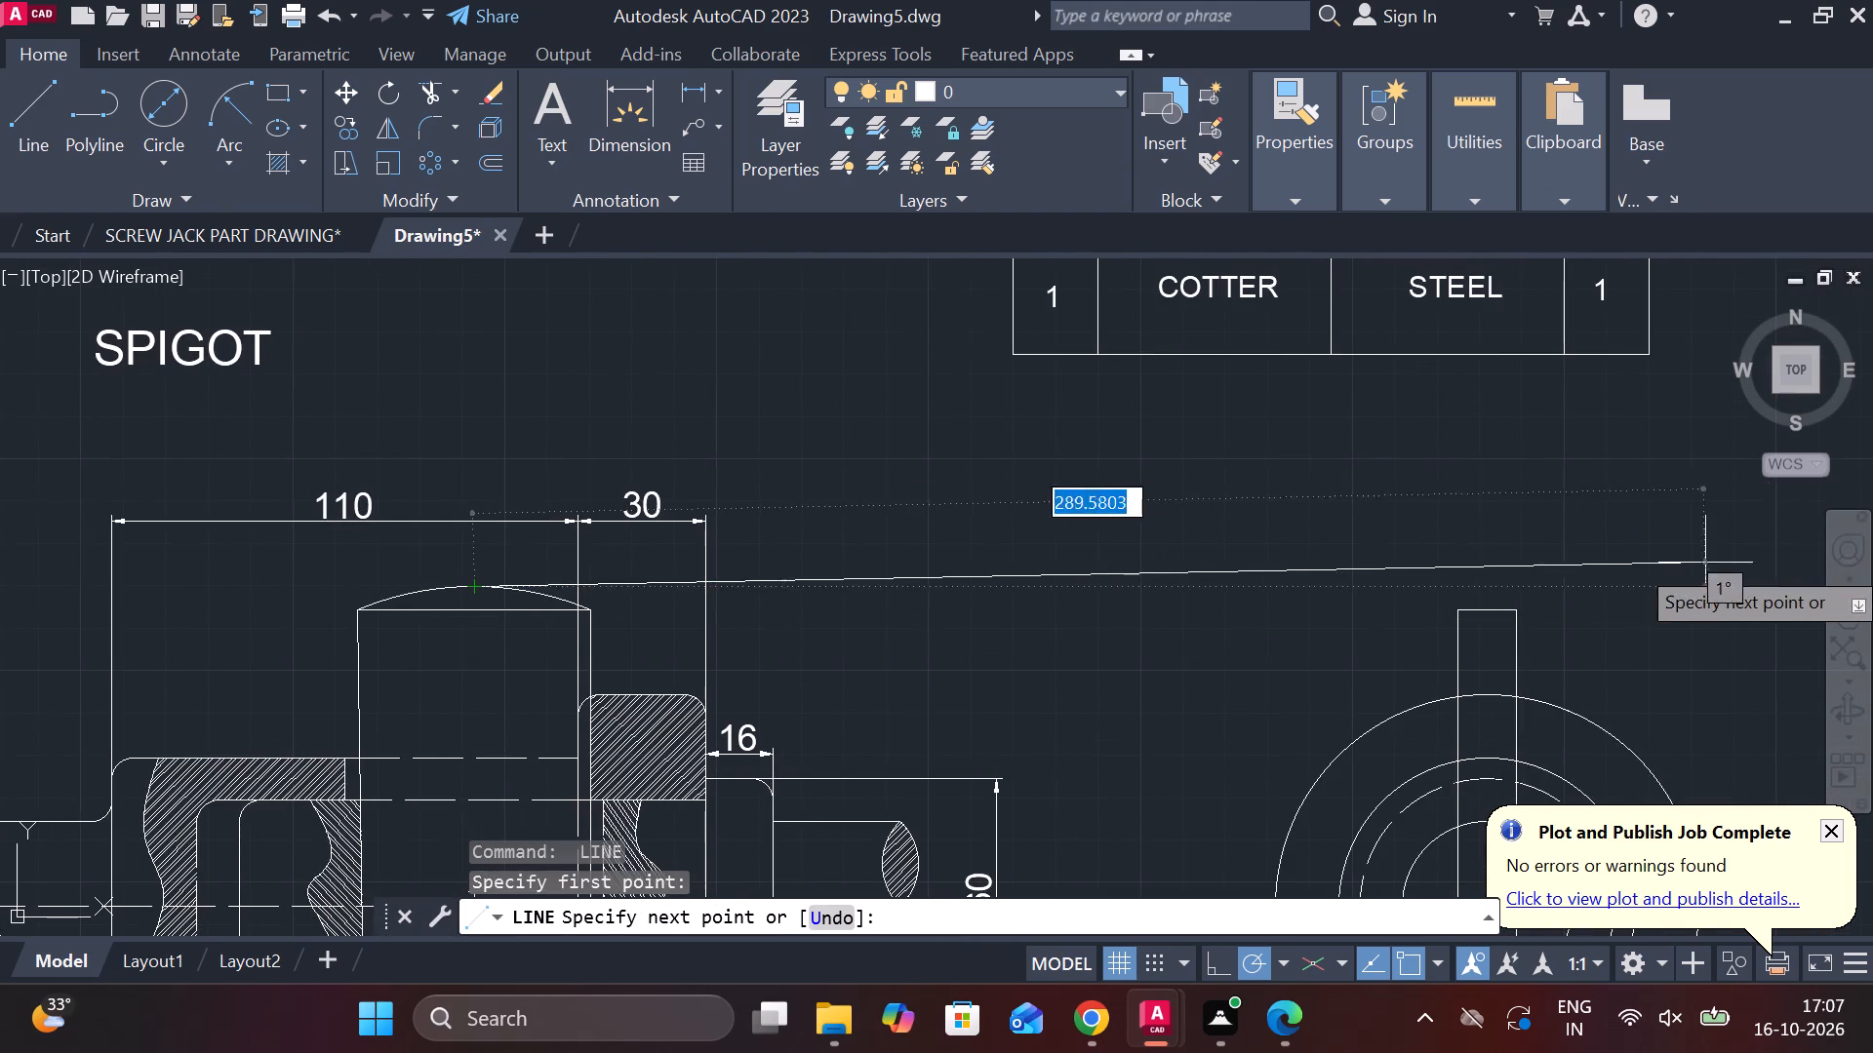
pyautogui.click(1756, 584)
pyautogui.press('Escape')
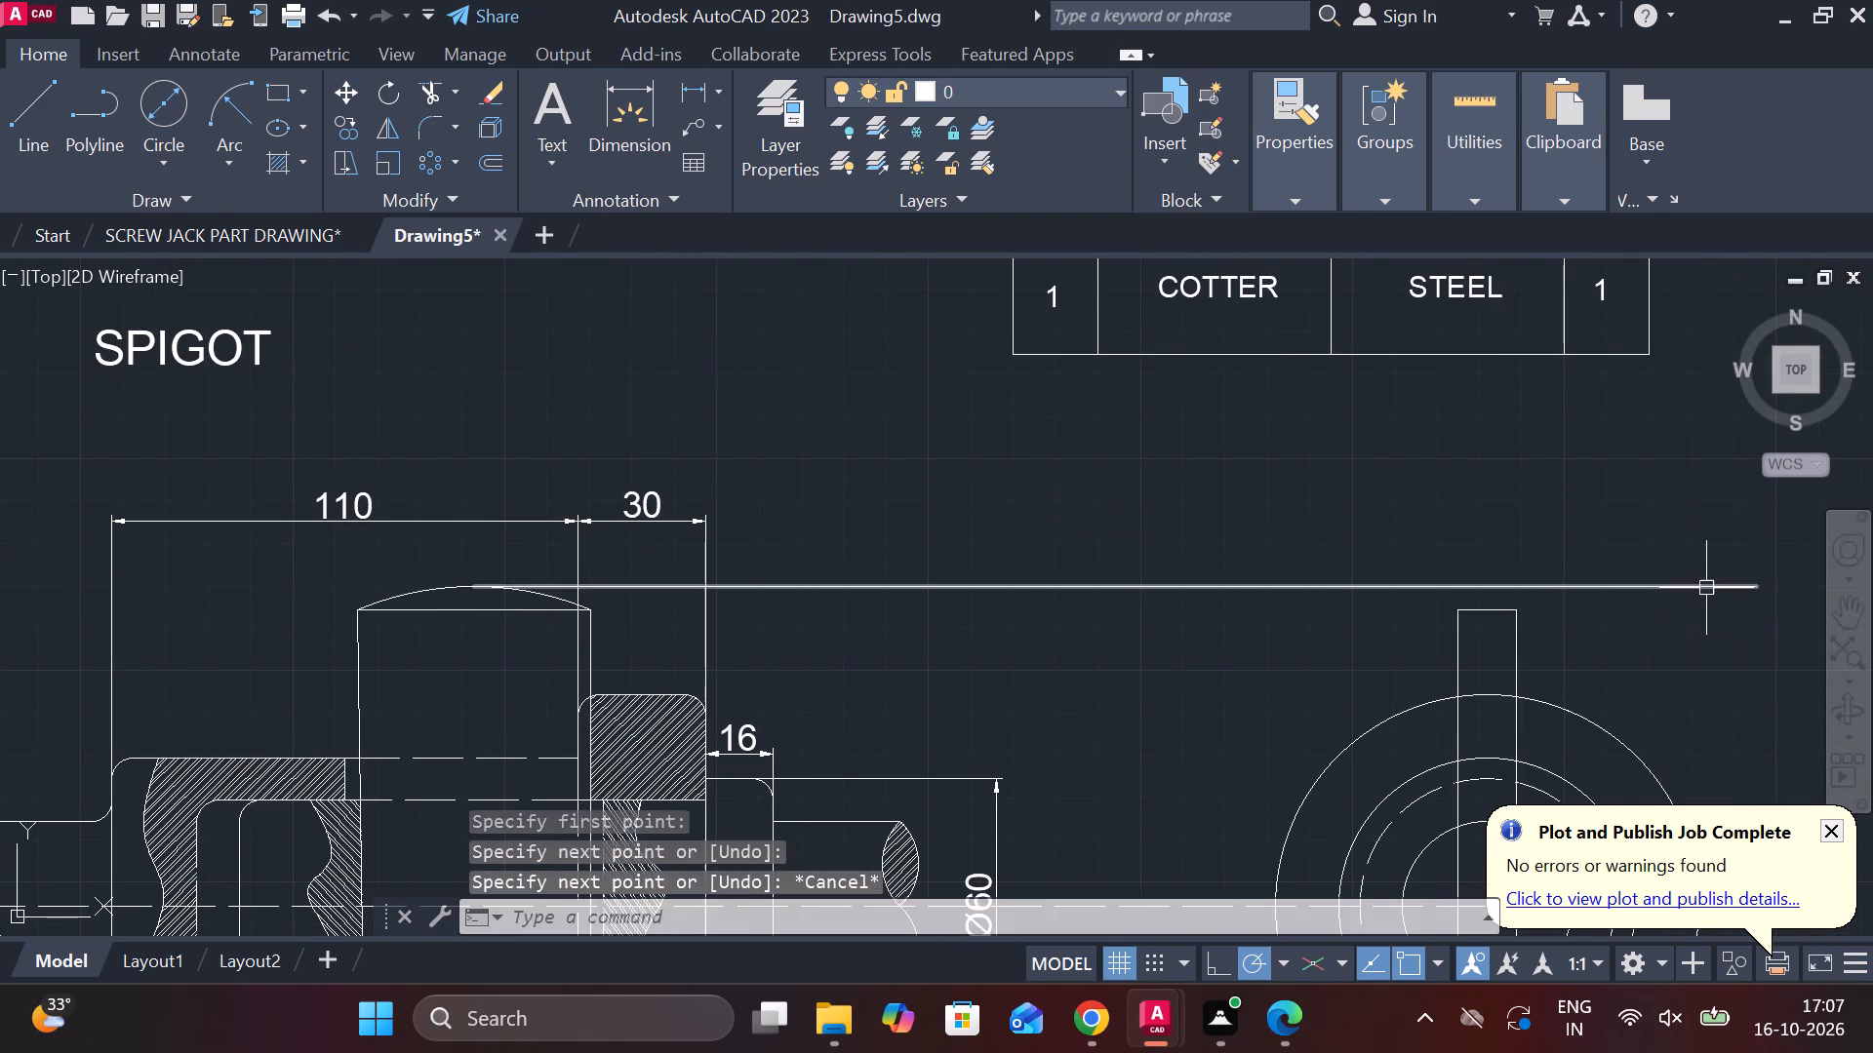
# Draw a vertical line about 5.47 long from the midpoint of the side-view cotter rectangle's top edge up to the projection line.
pyautogui.moveTo(1700, 588); pyautogui.dragTo(1406, 590, button='middle')
pyautogui.press('l')
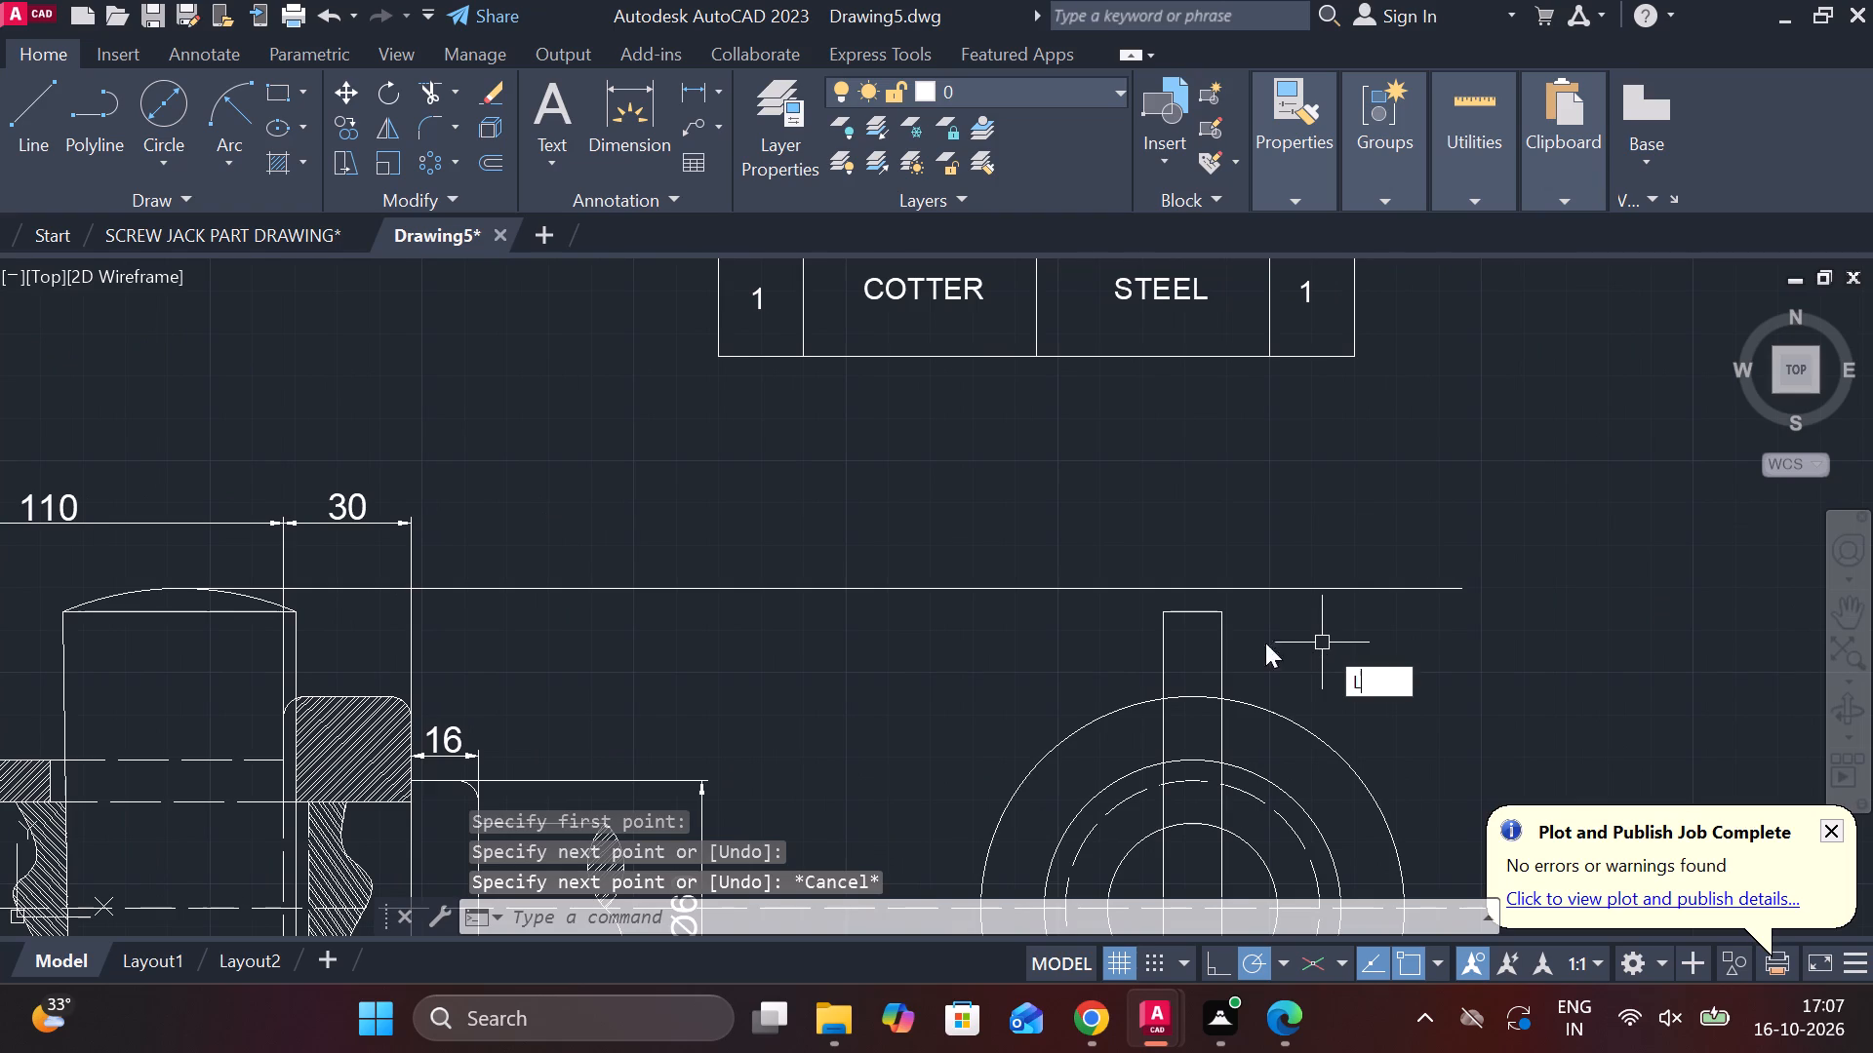
pyautogui.press('space')
pyautogui.scroll(2, 1164, 620)
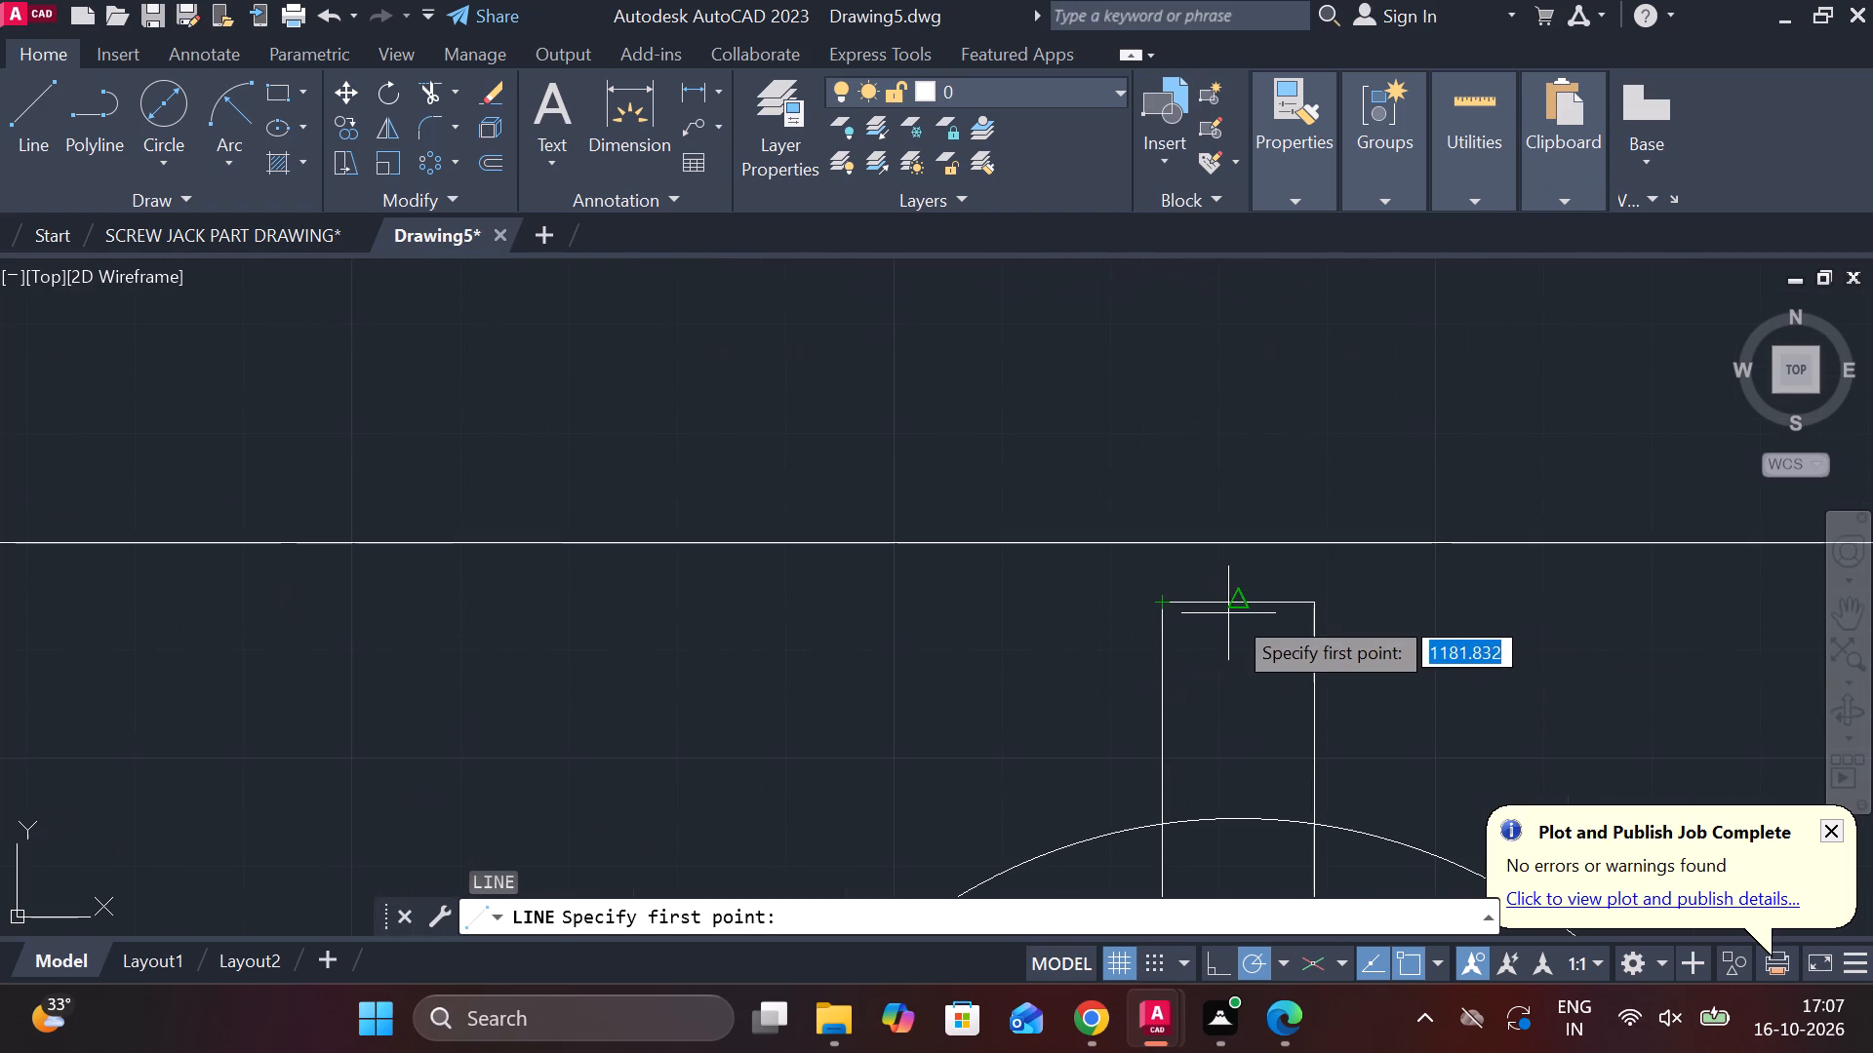
pyautogui.click(1237, 611)
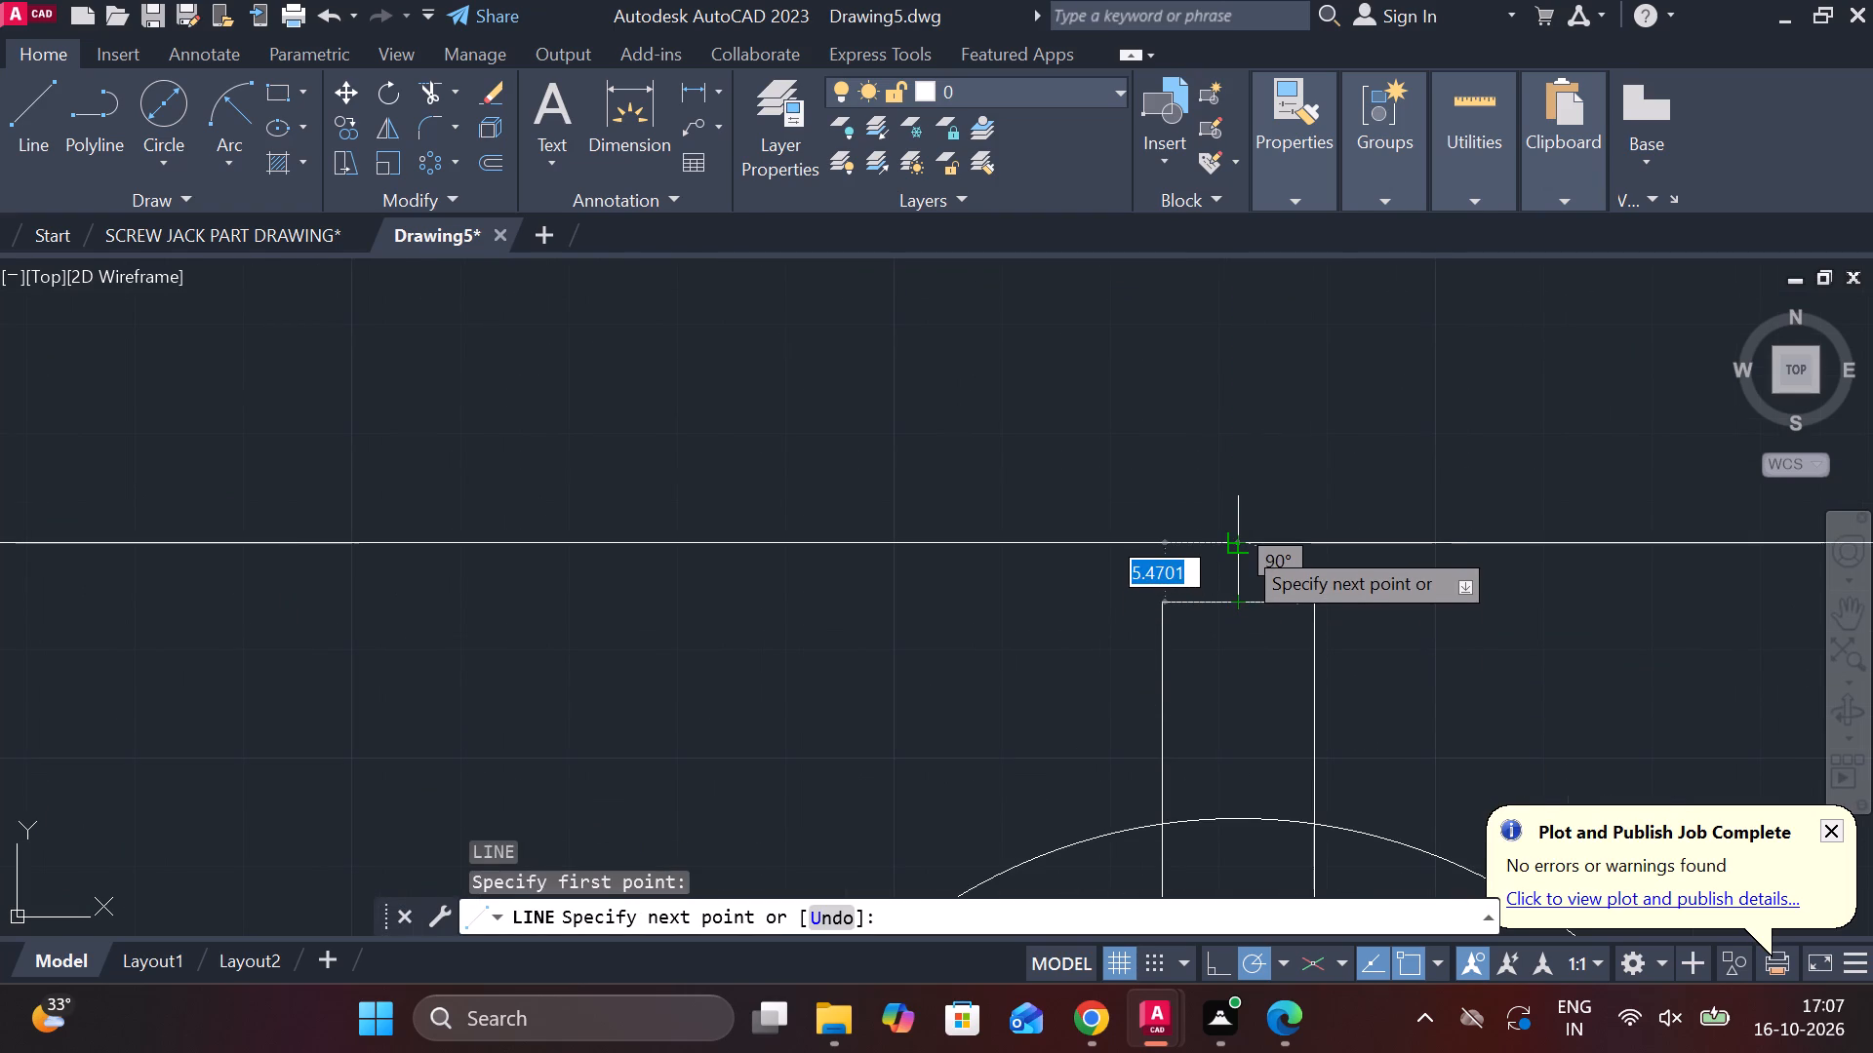
pyautogui.click(1241, 541)
pyautogui.press('Escape')
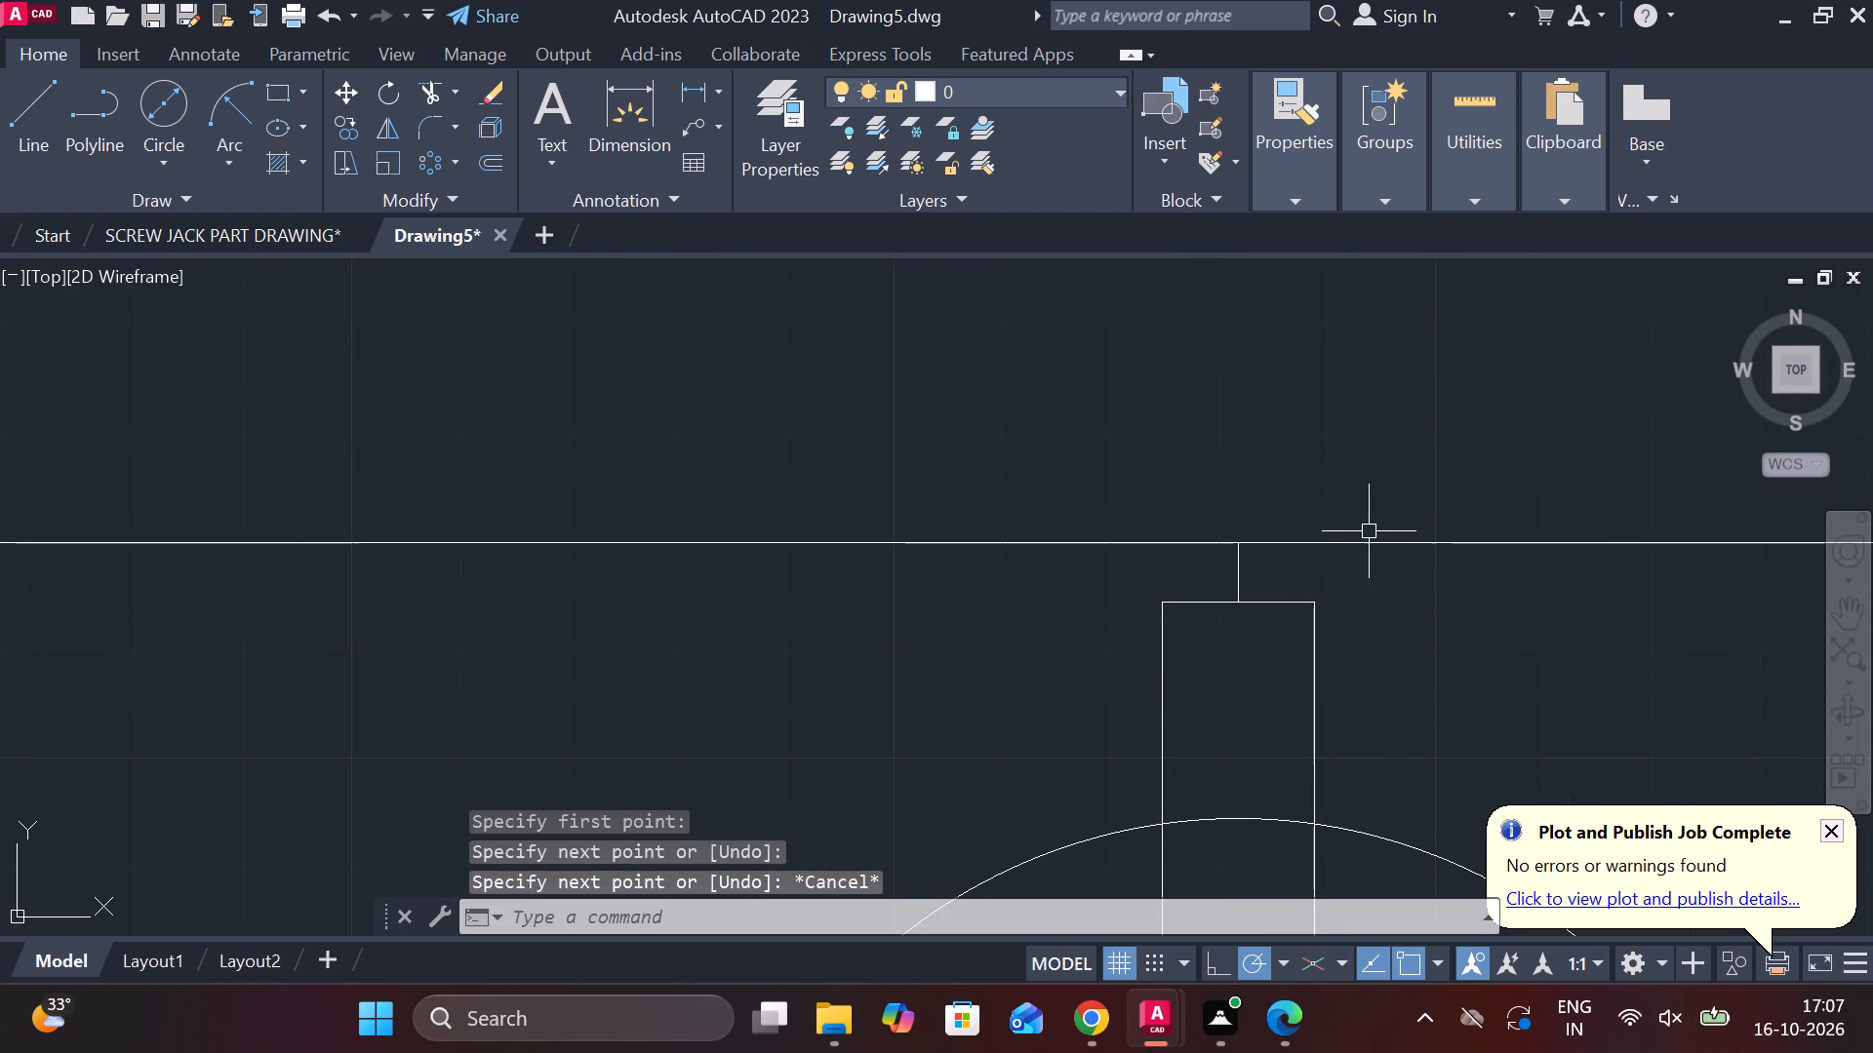
# Erase the horizontal projection line above the side view.
pyautogui.click(1371, 544)
pyautogui.write('E')
pyautogui.press('space')
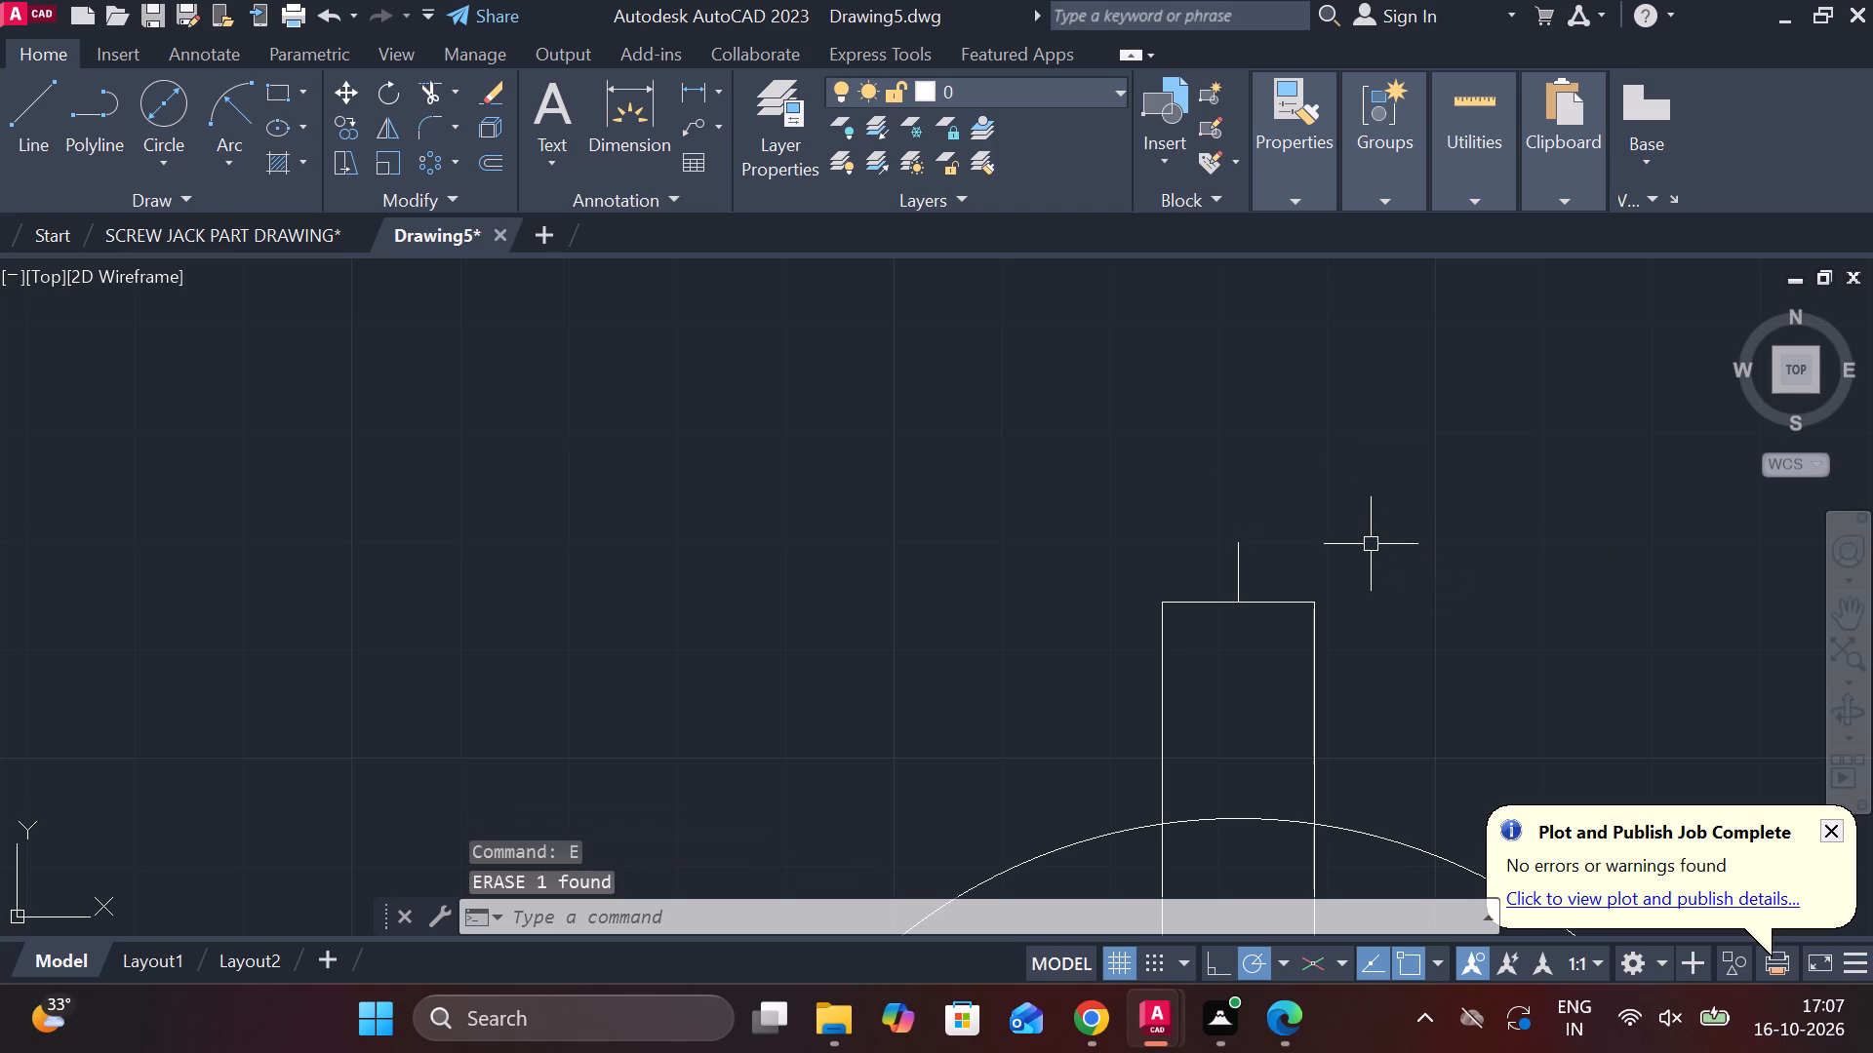
# Draw the left half of the cotter's tapered top: 5 leftward from the short vertical line's upper end, sloping down to the rectangle's upper-left corner.
pyautogui.press('l')
pyautogui.press('Return')
pyautogui.click(1227, 549)
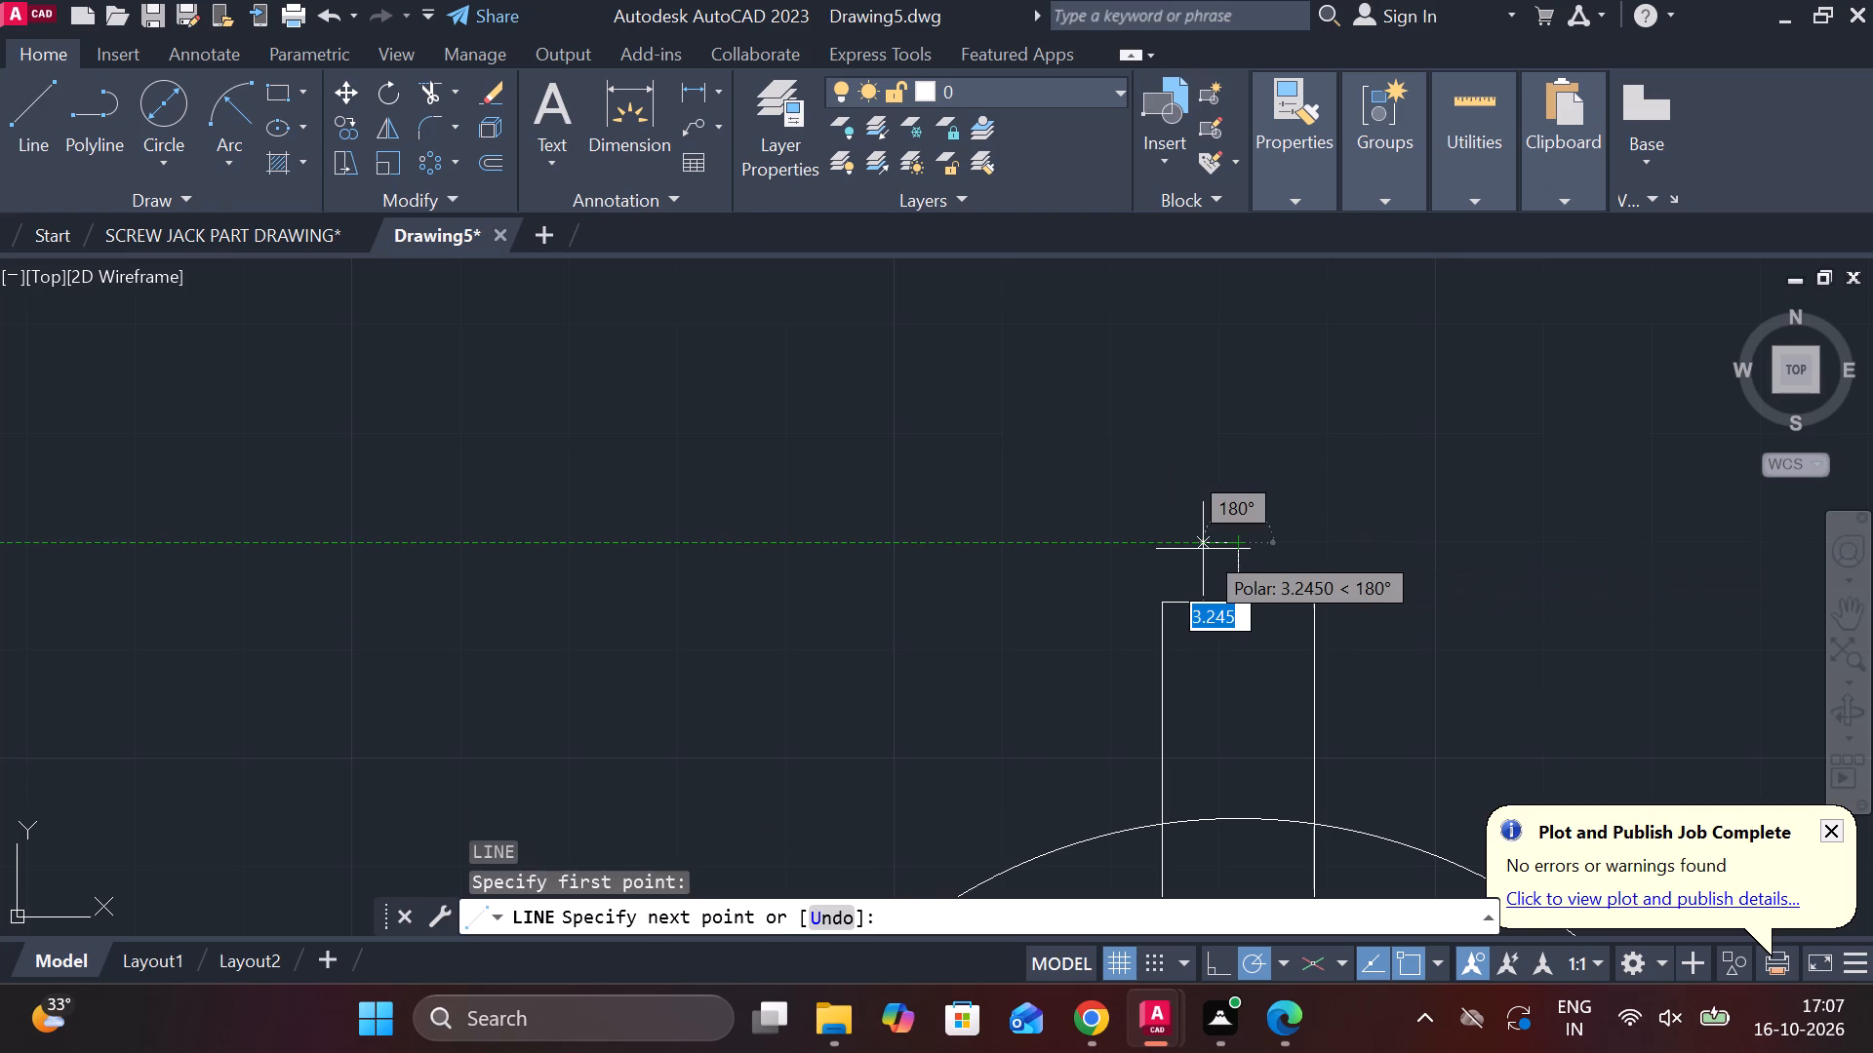
pyautogui.write('3')
pyautogui.press('space')
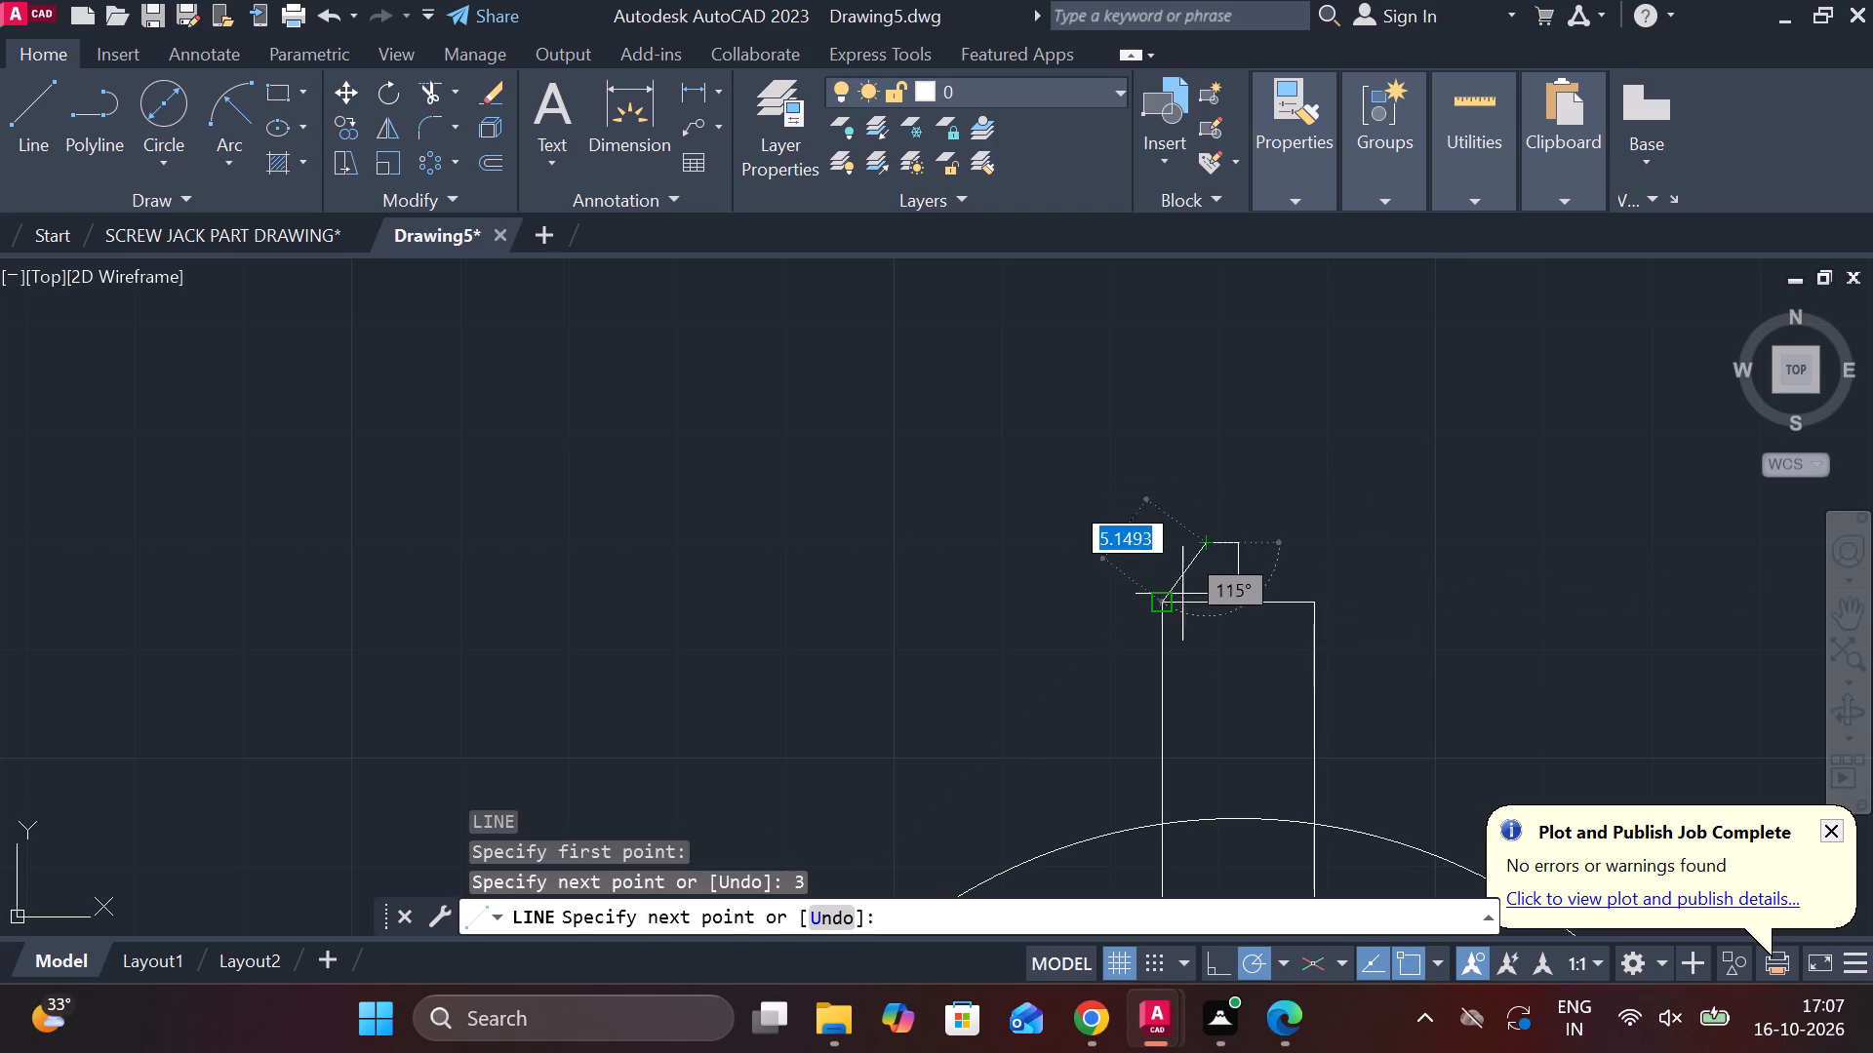
pyautogui.scroll(2, 1167, 596)
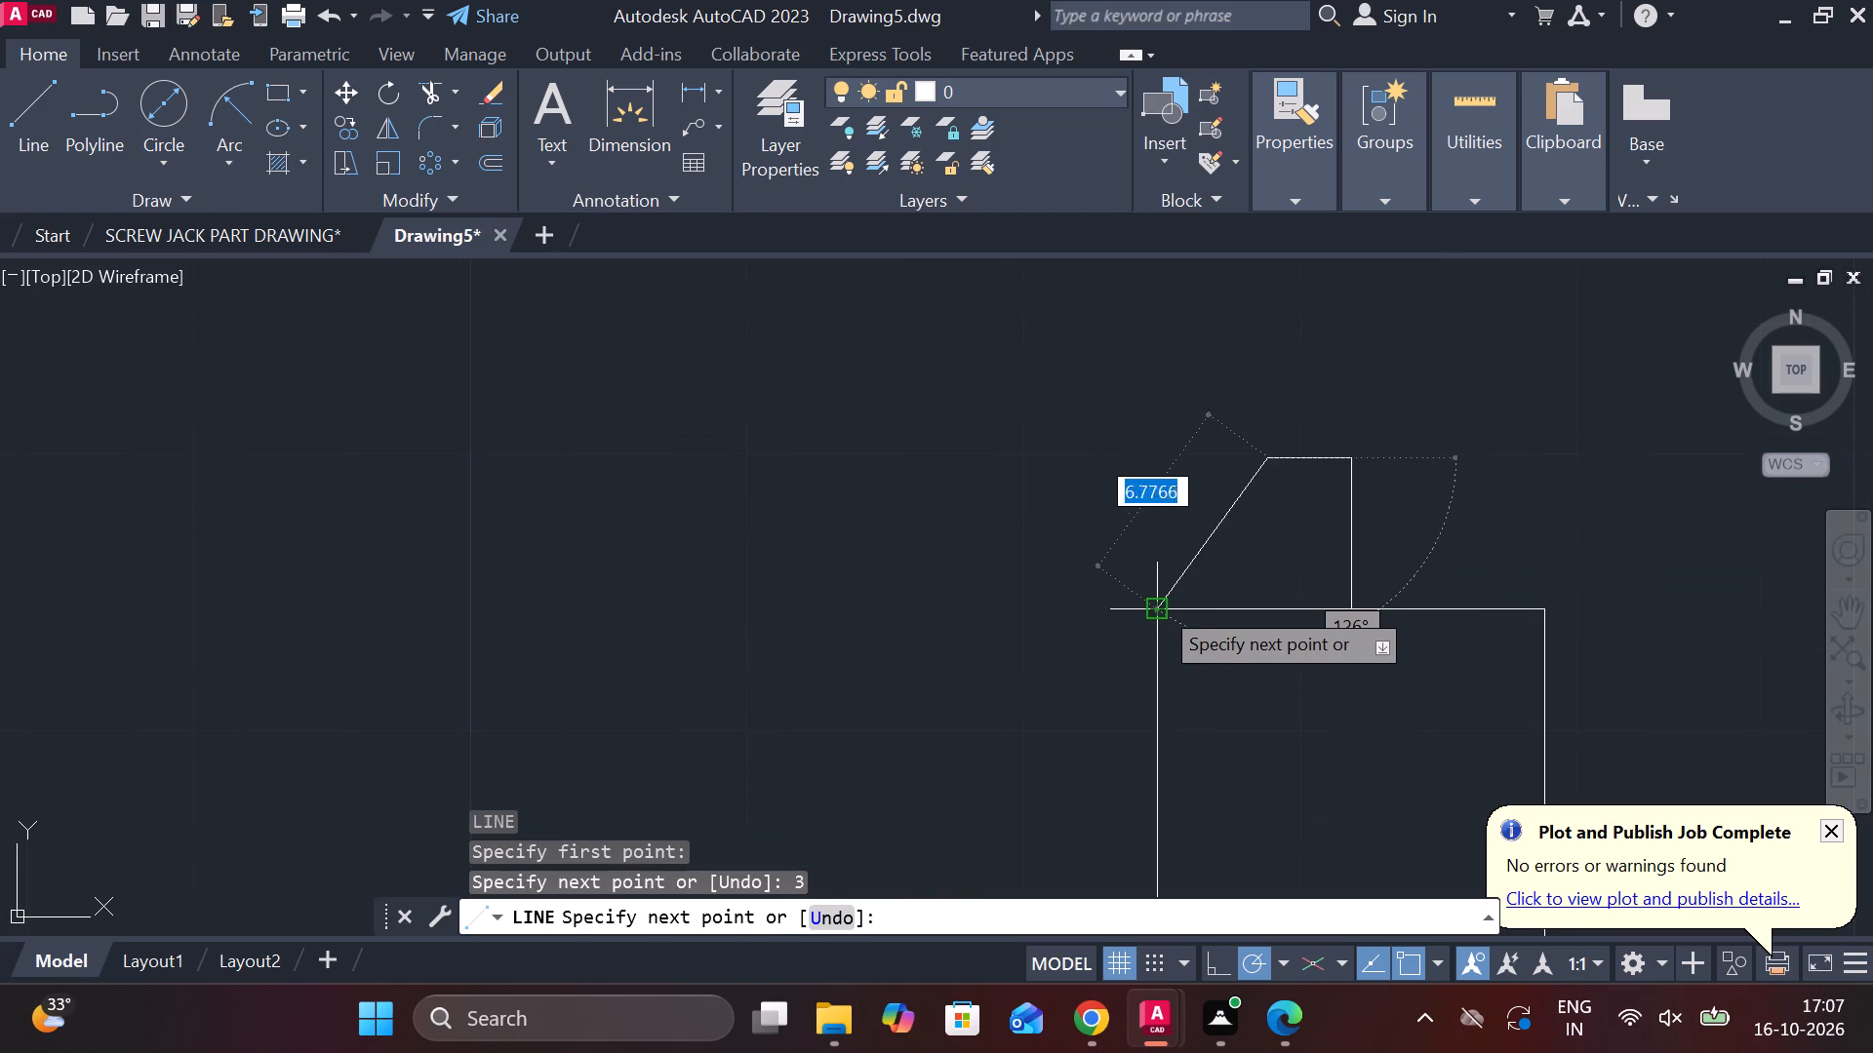
pyautogui.hotkey('ctrl', 'z')
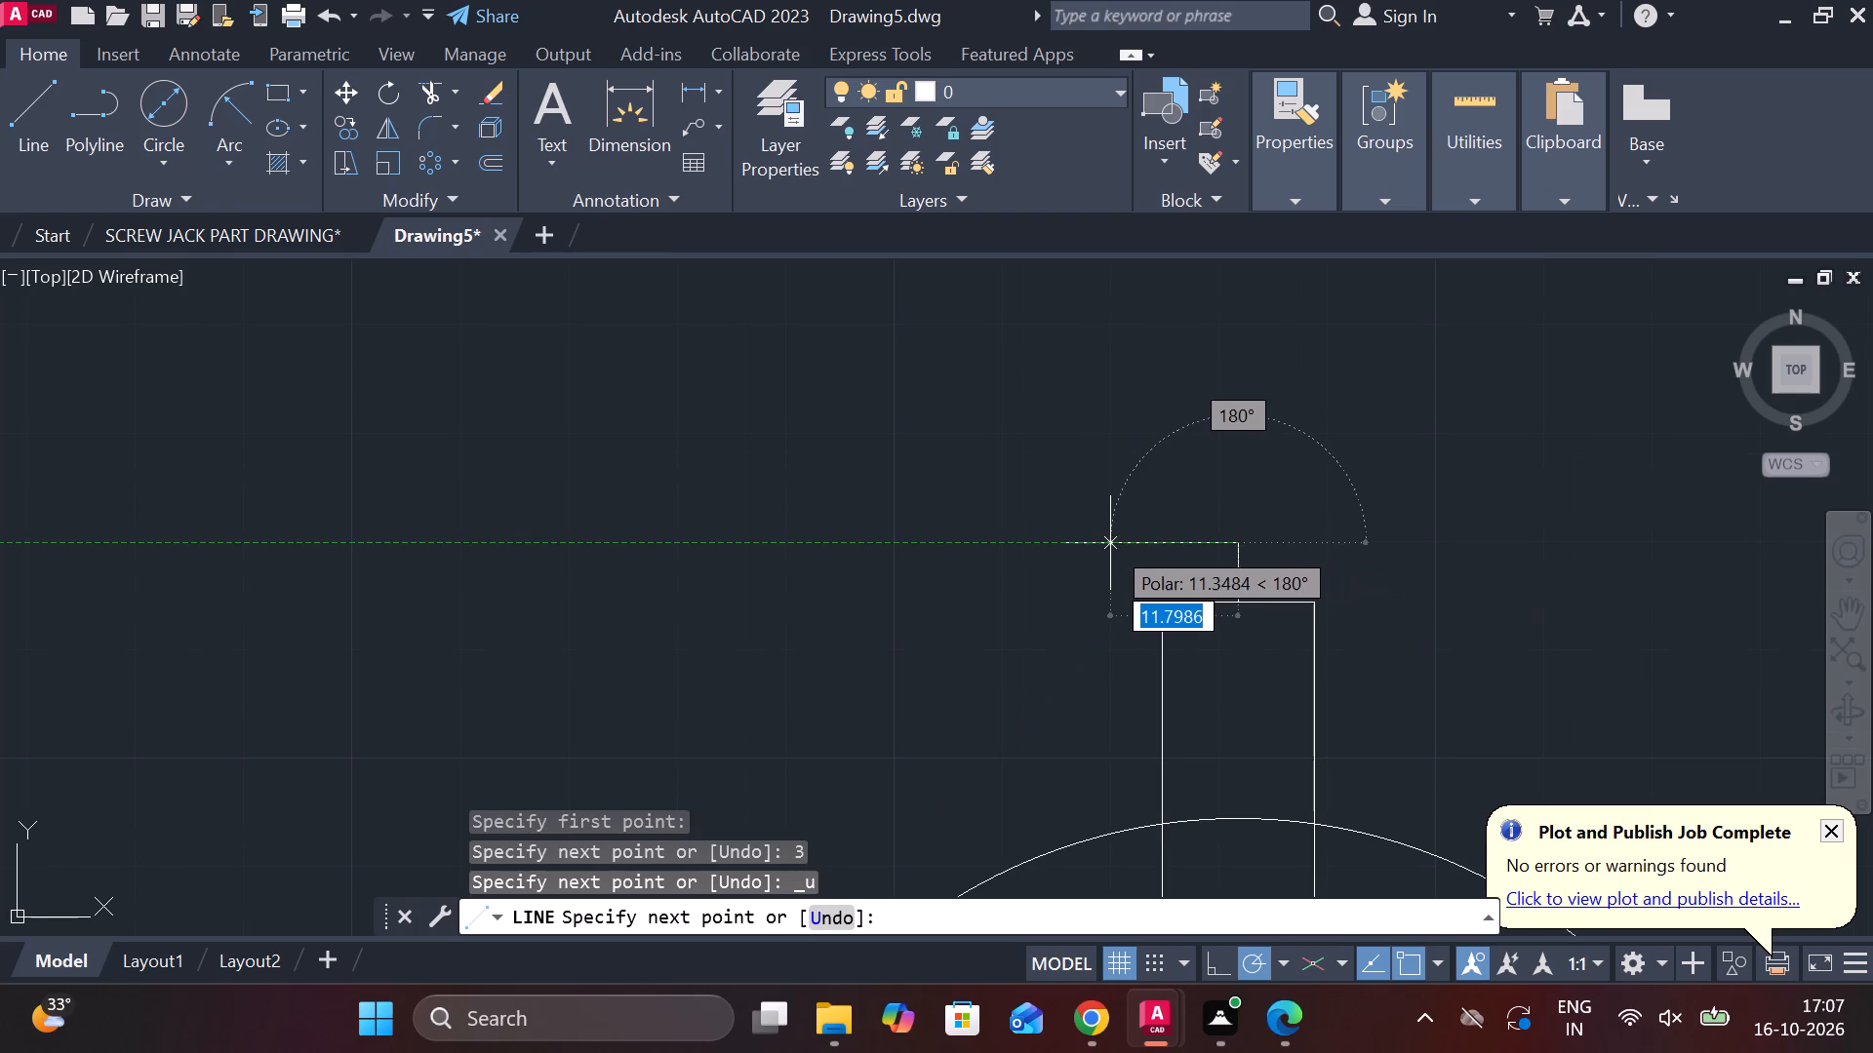
pyautogui.write('5')
pyautogui.press('space')
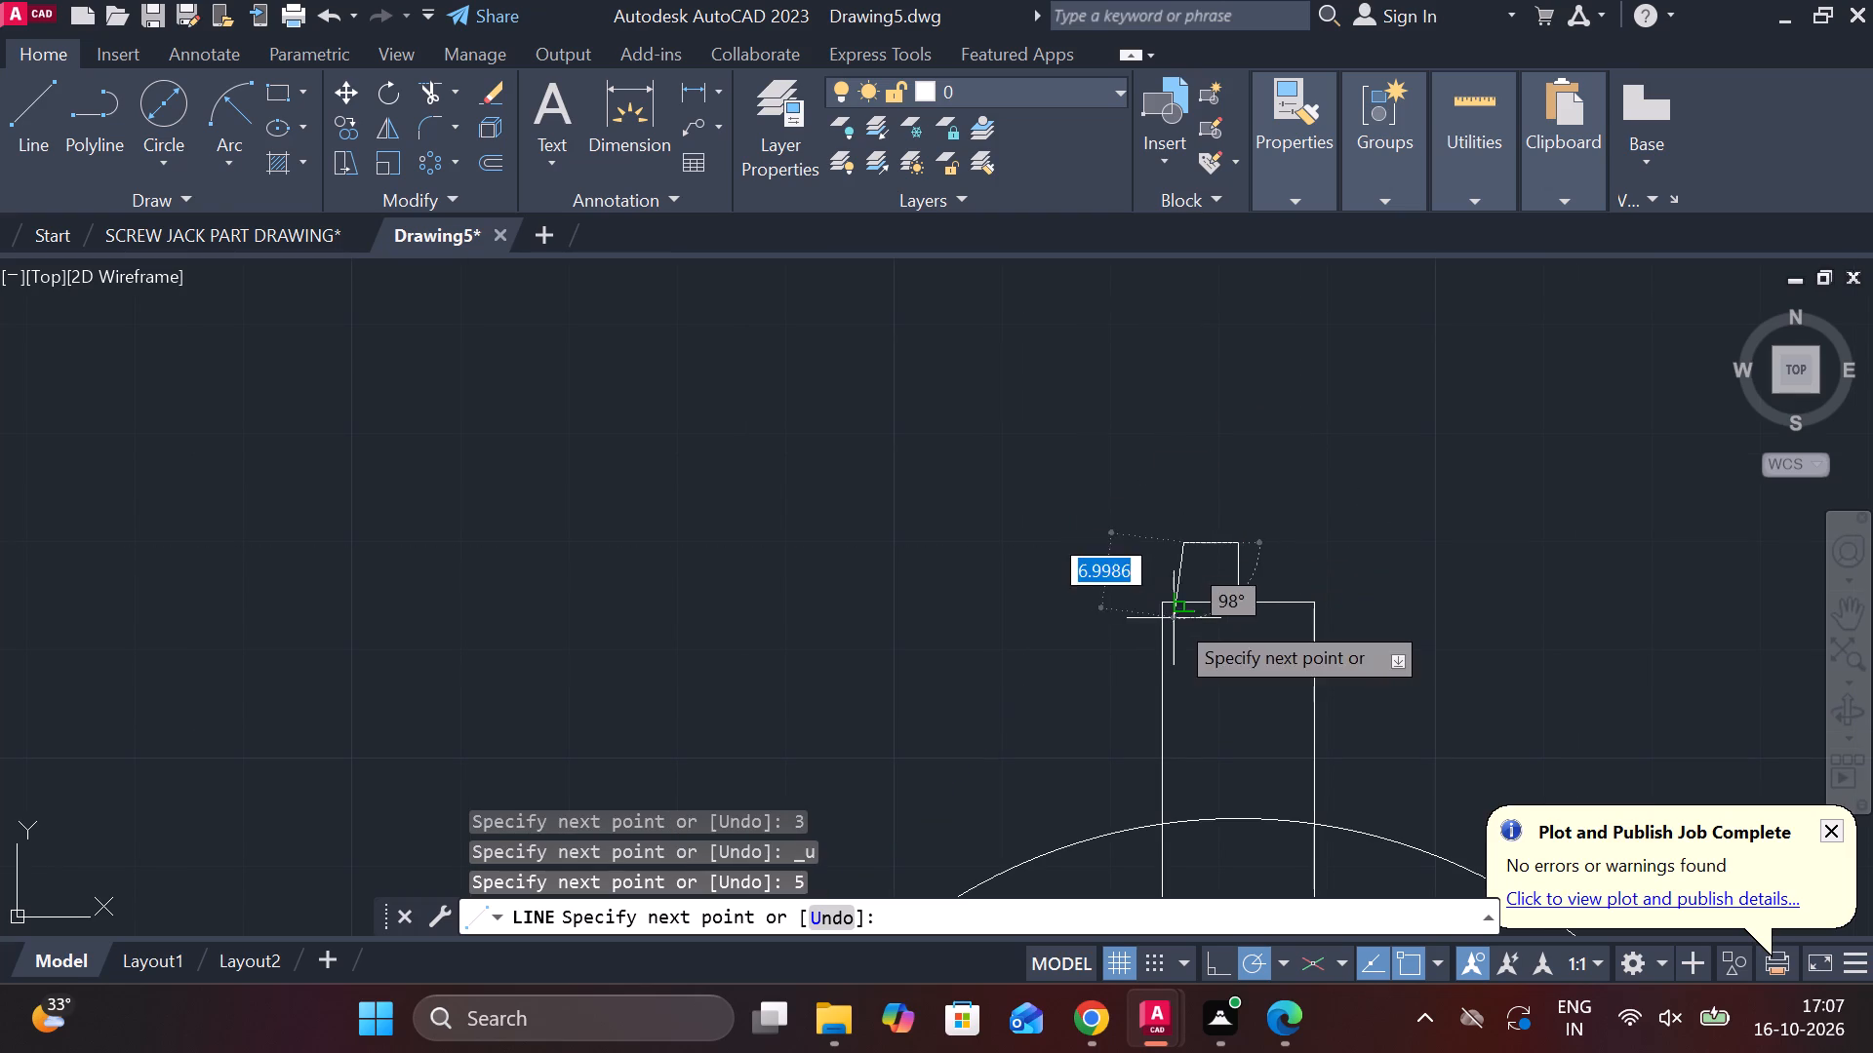
pyautogui.scroll(2, 1164, 614)
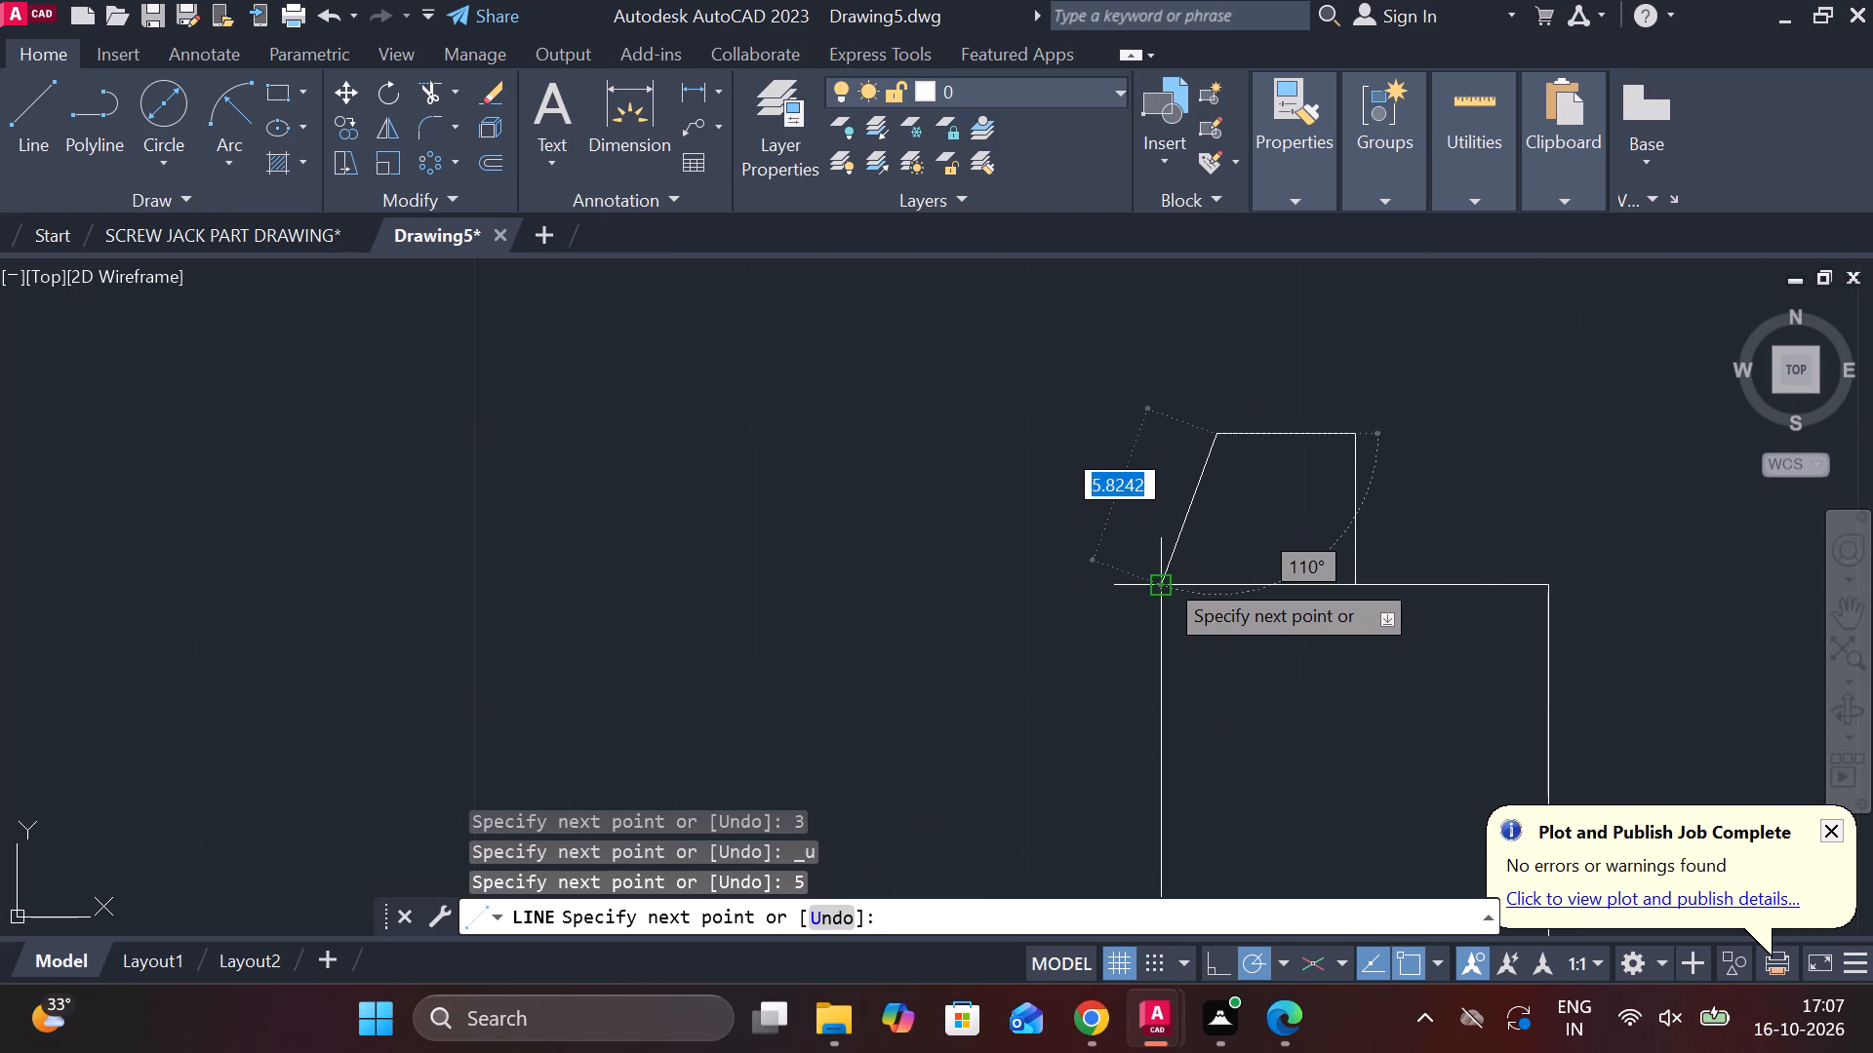
pyautogui.click(1163, 576)
pyautogui.press('Escape')
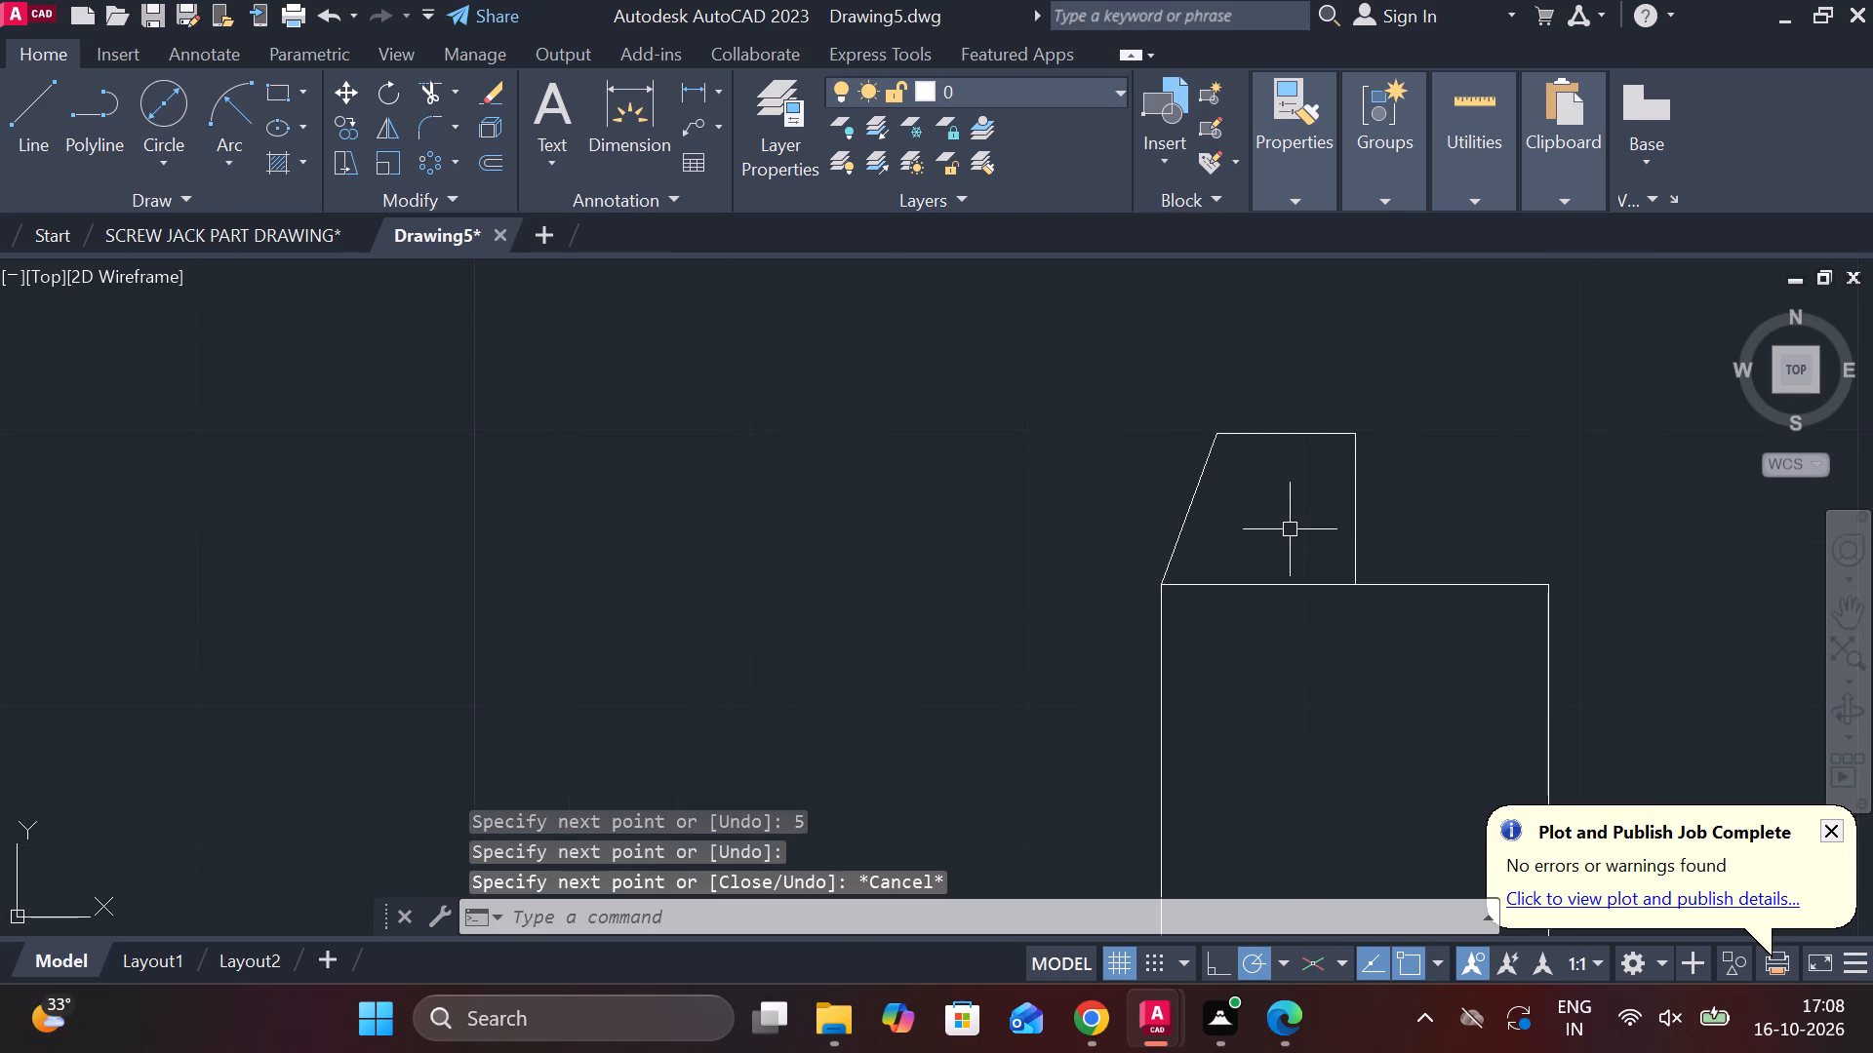
# Lengthen the tapered top's horizontal edge by 5 to the right, beyond the short vertical line.
pyautogui.moveTo(1331, 519); pyautogui.dragTo(1248, 562, button='middle')
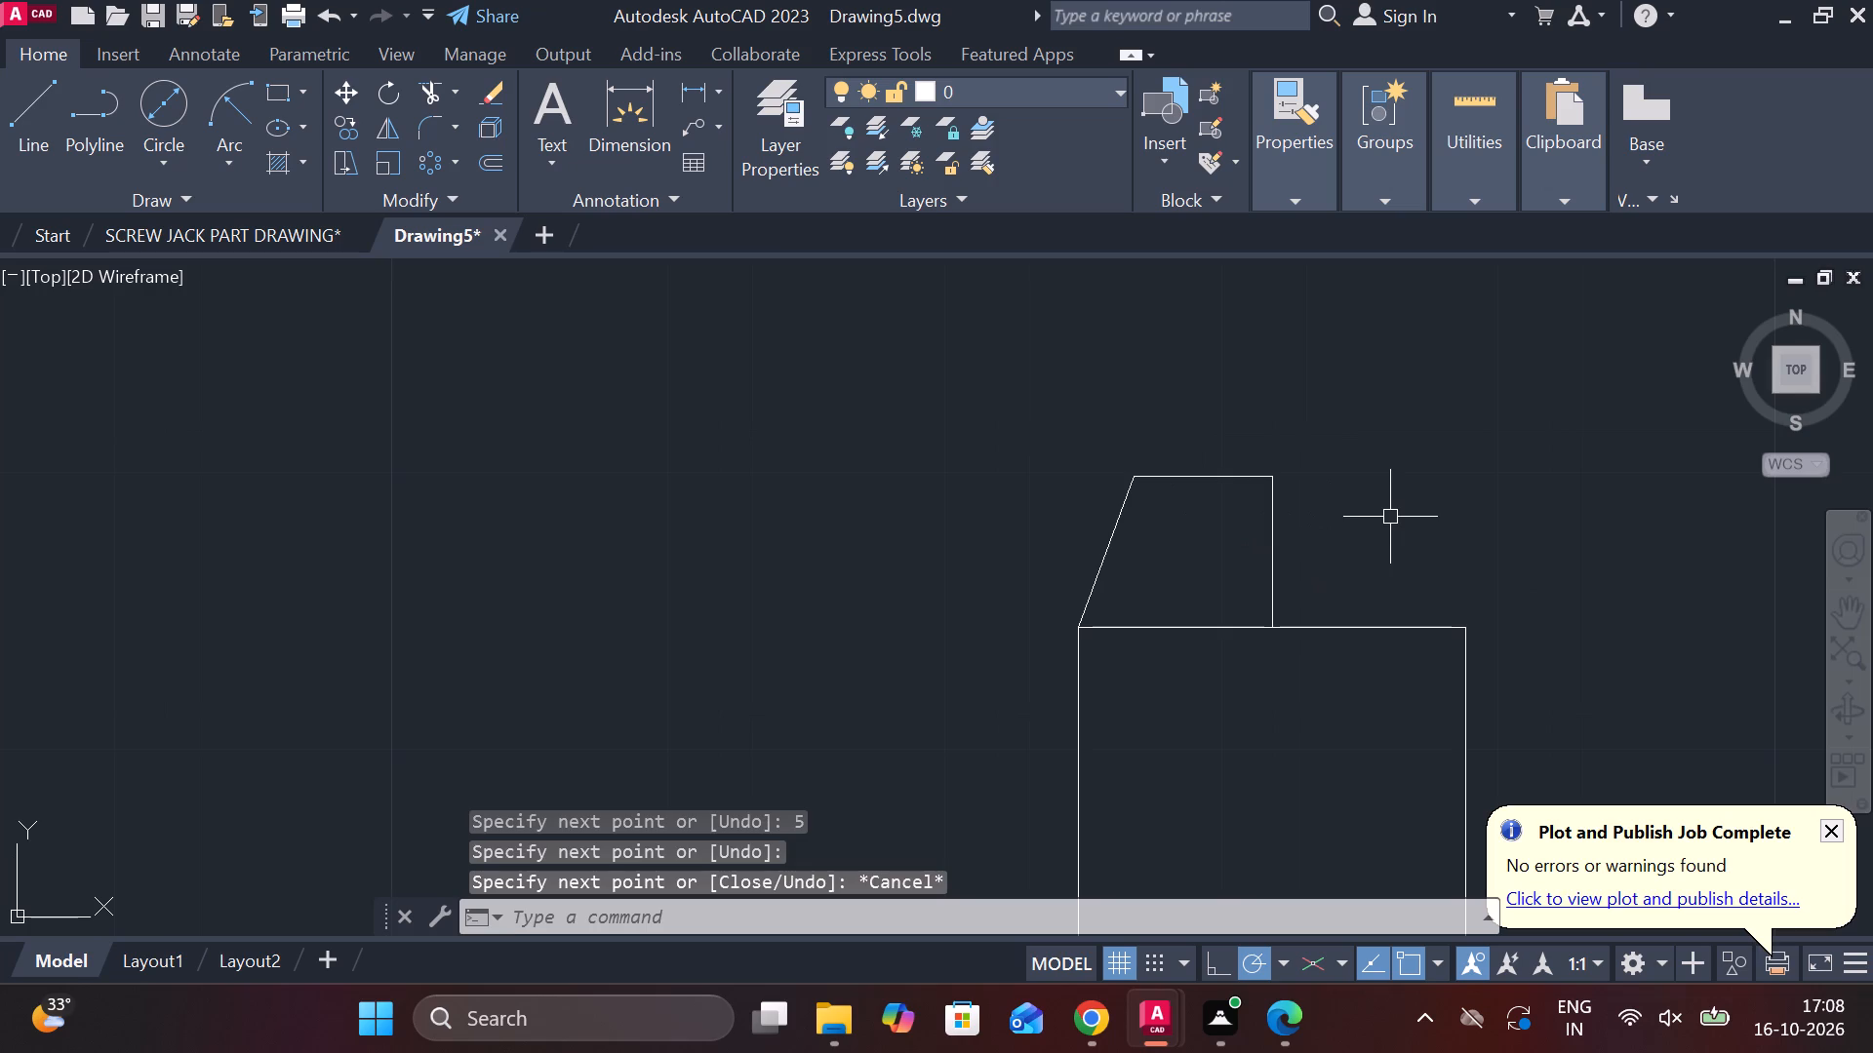
pyautogui.click(1238, 480)
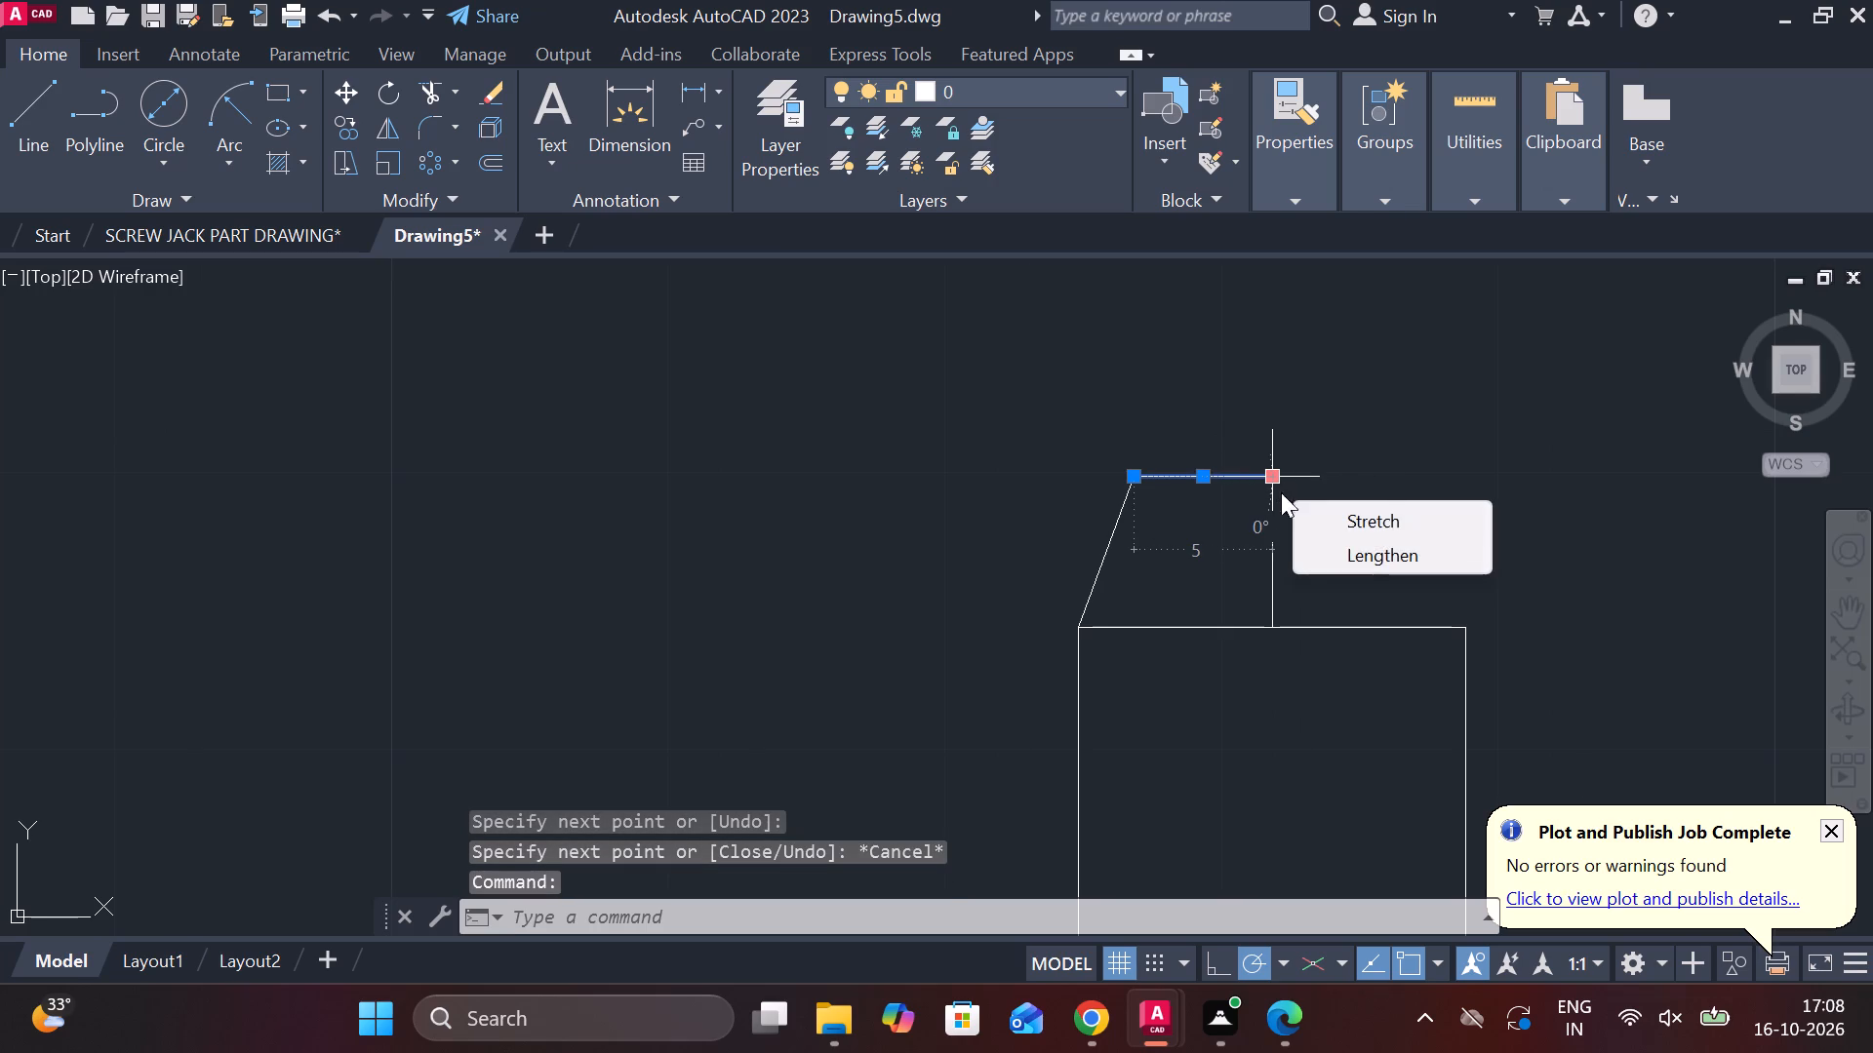
pyautogui.click(1378, 544)
pyautogui.write('5')
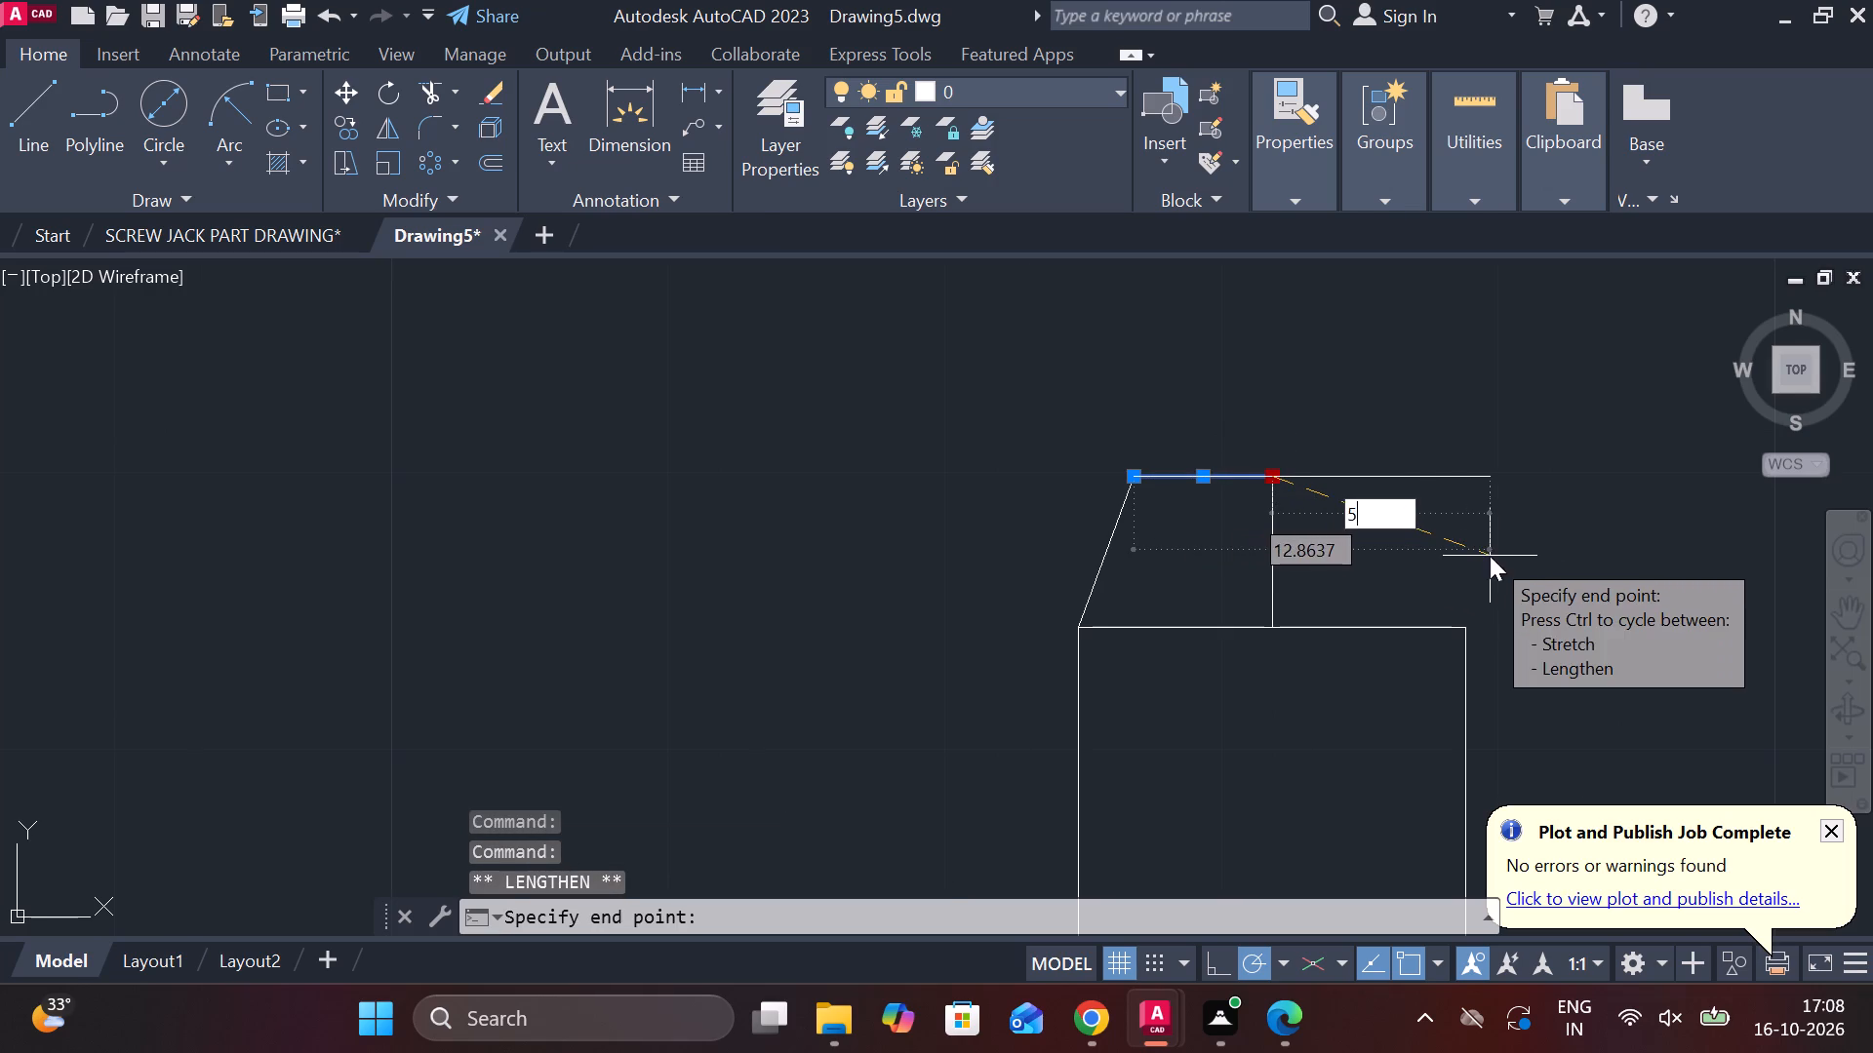
pyautogui.press('space')
# Draw a sloping line from the right end of the tapered top's edge to the cotter rectangle's upper-right corner.
pyautogui.press('l')
pyautogui.press('Return')
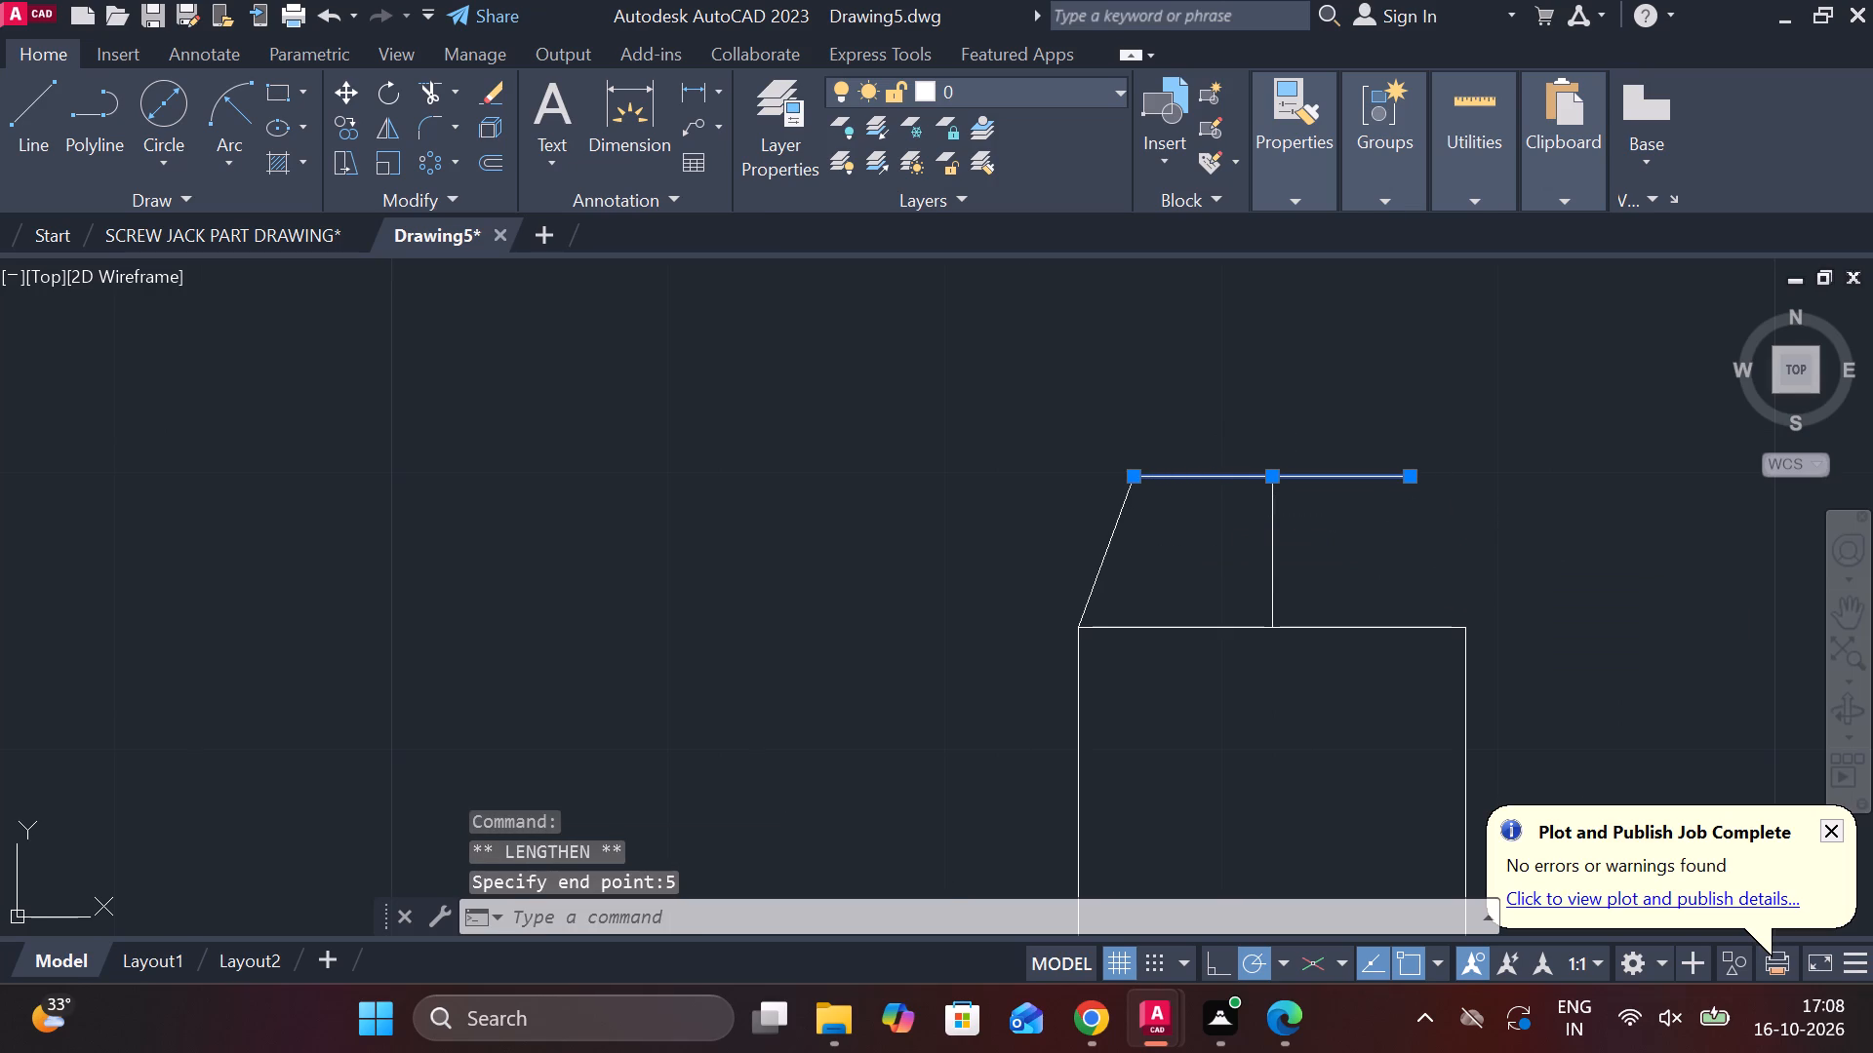
pyautogui.click(1422, 475)
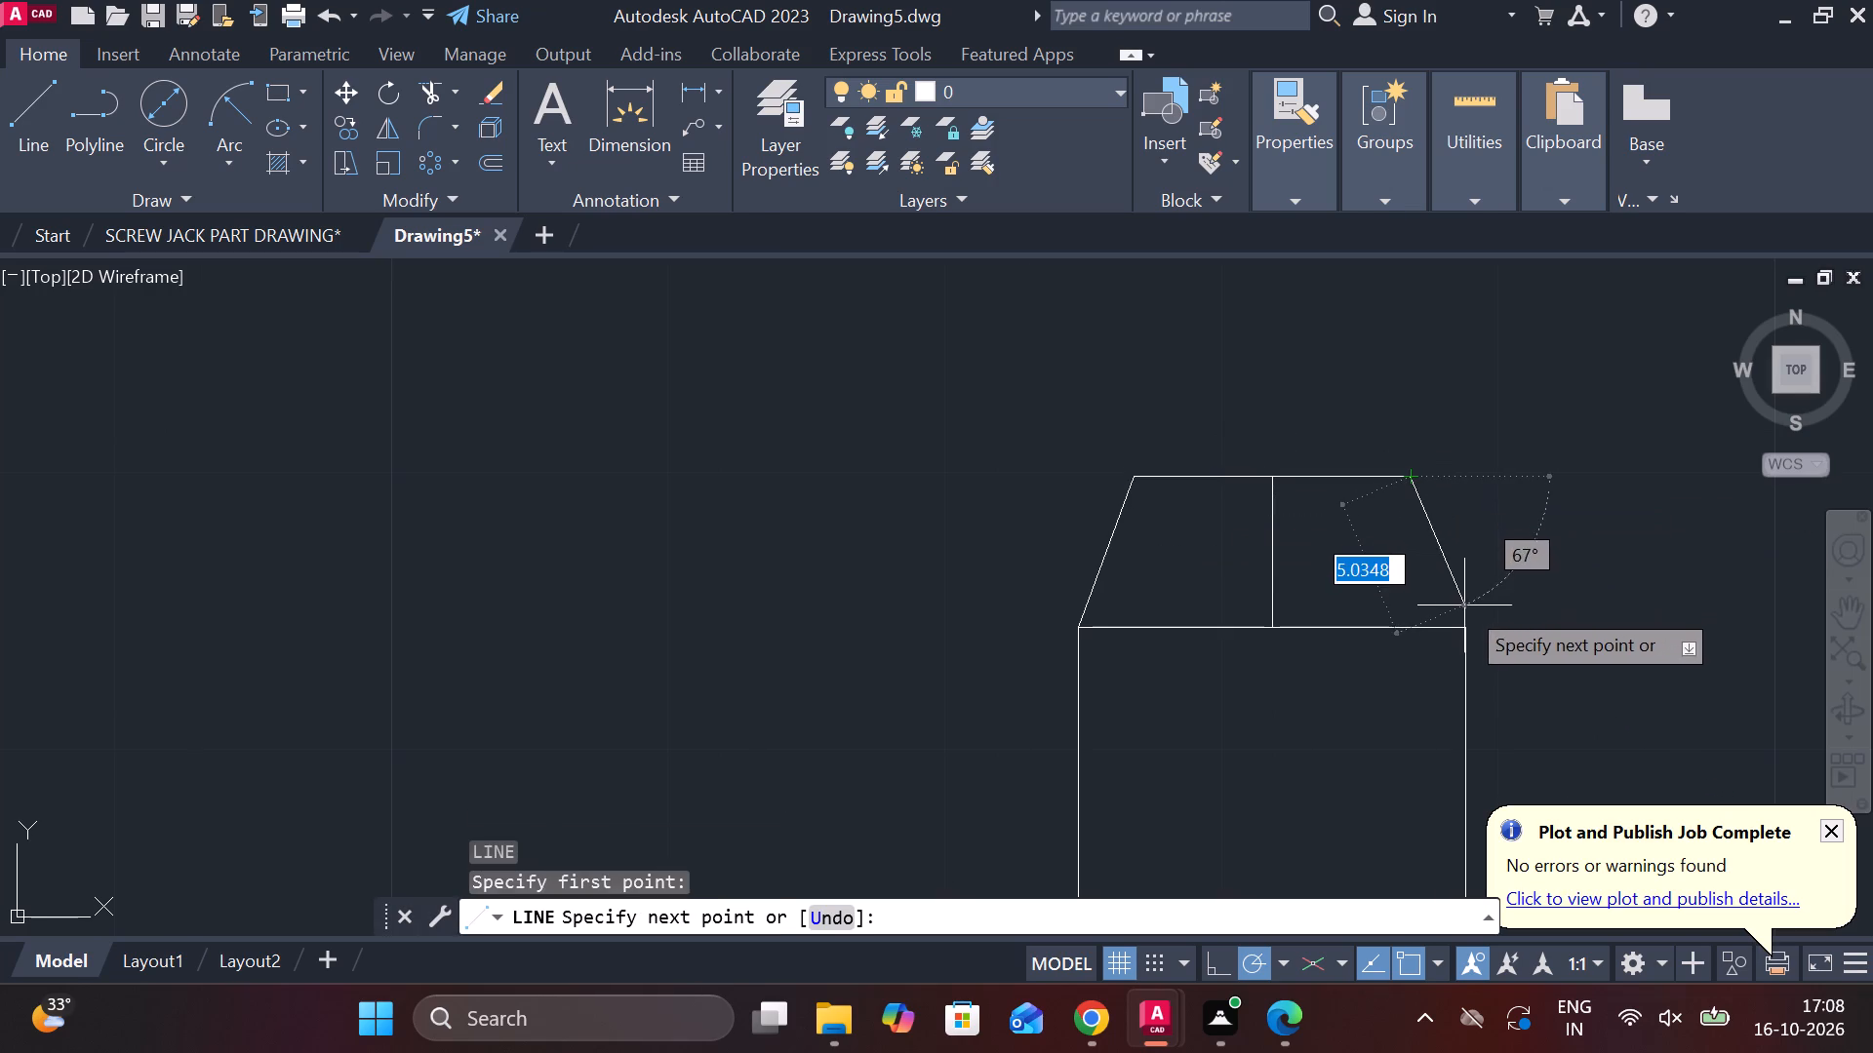
pyautogui.click(1467, 635)
pyautogui.press('Escape')
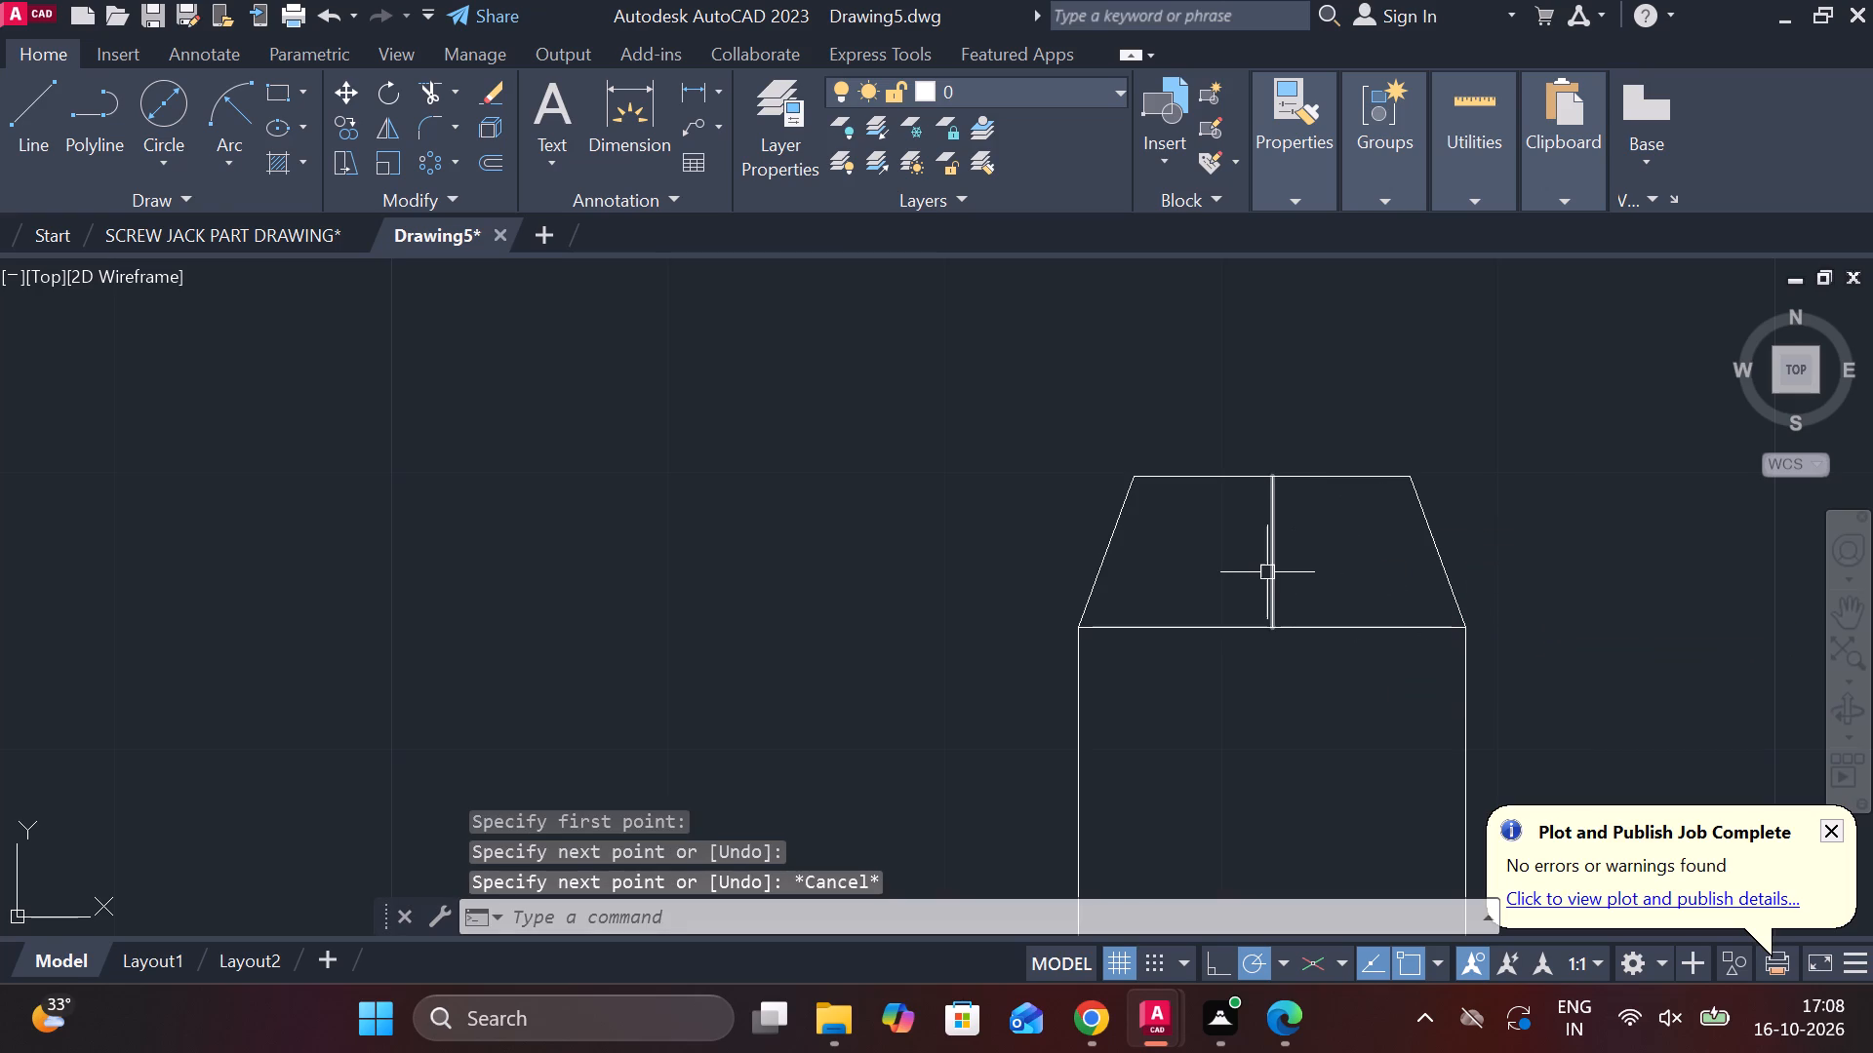
# Erase the short vertical construction line inside the cotter's tapered top.
pyautogui.click(1267, 572)
pyautogui.write('E')
pyautogui.press('space')
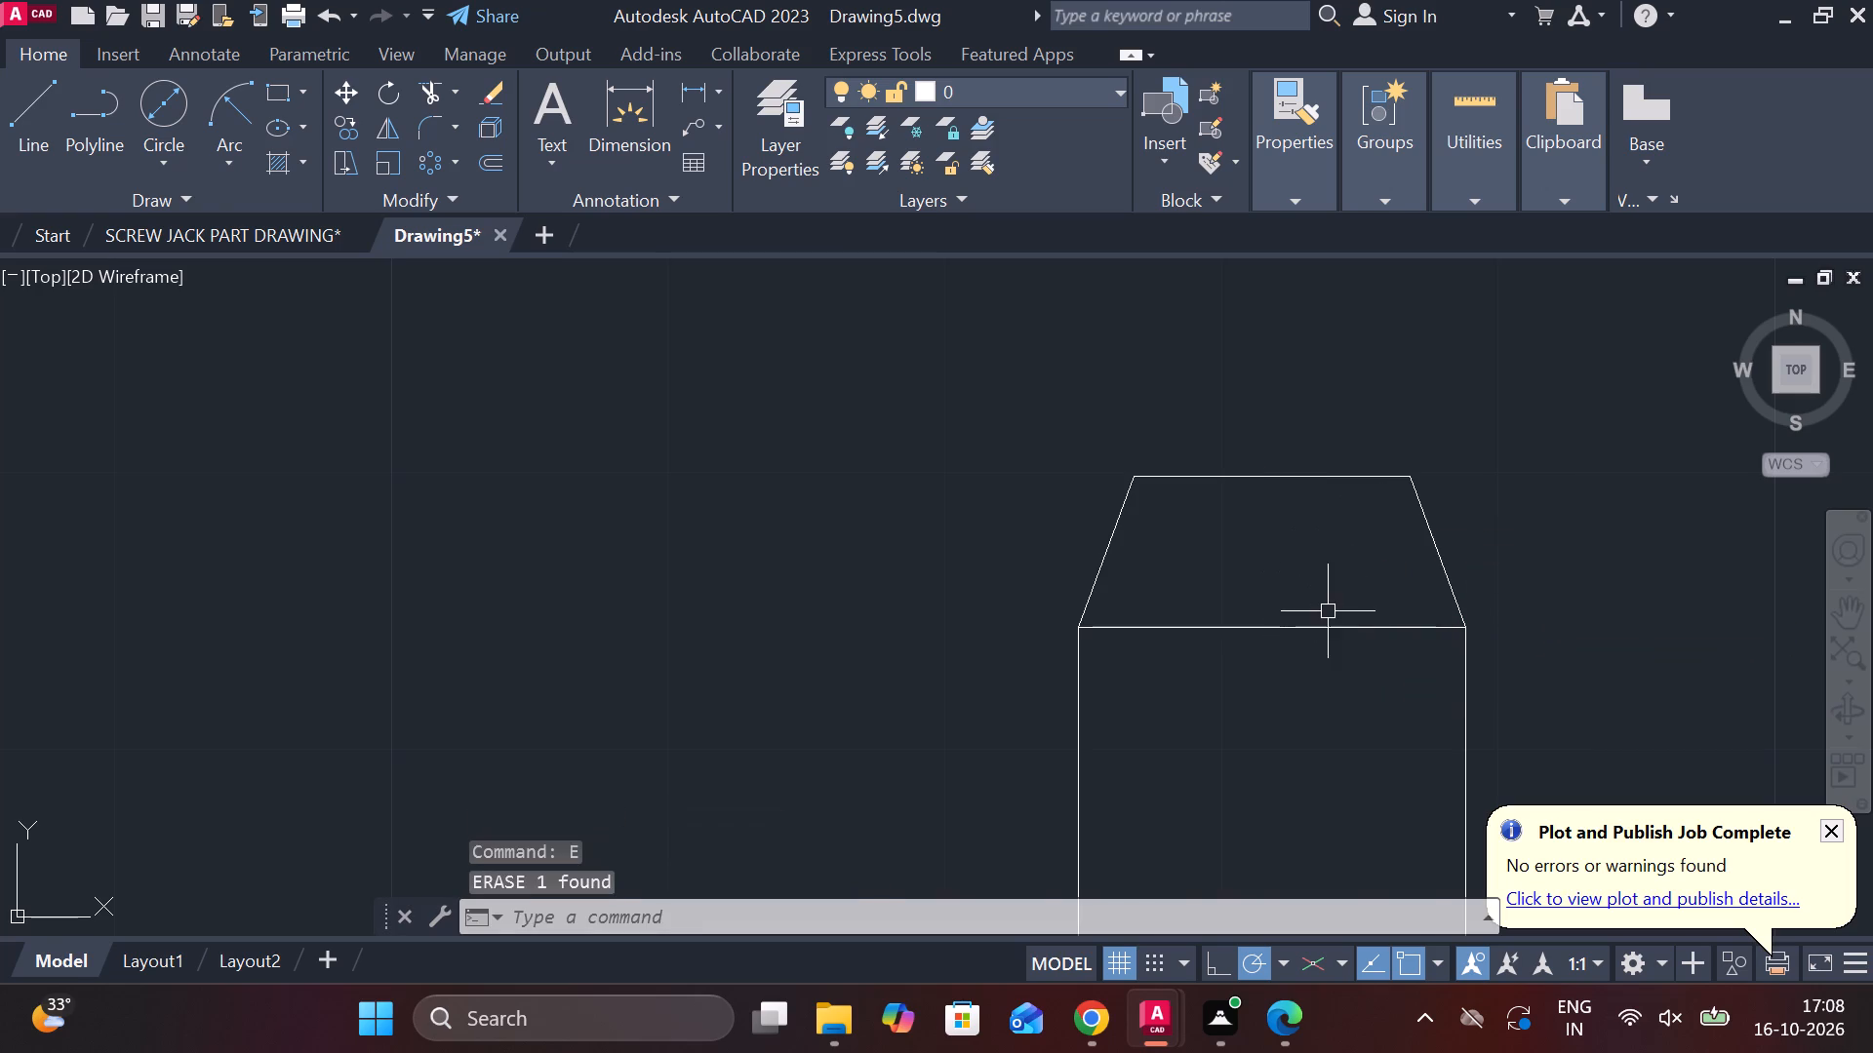
# Mirror the three tapered-top lines about the side view's horizontal centre line to the cotter's lower end, keeping the originals.
pyautogui.scroll(-3, 1326, 611)
pyautogui.moveTo(1359, 673); pyautogui.dragTo(1176, 362, button='middle')
pyautogui.scroll(-1, 1175, 418)
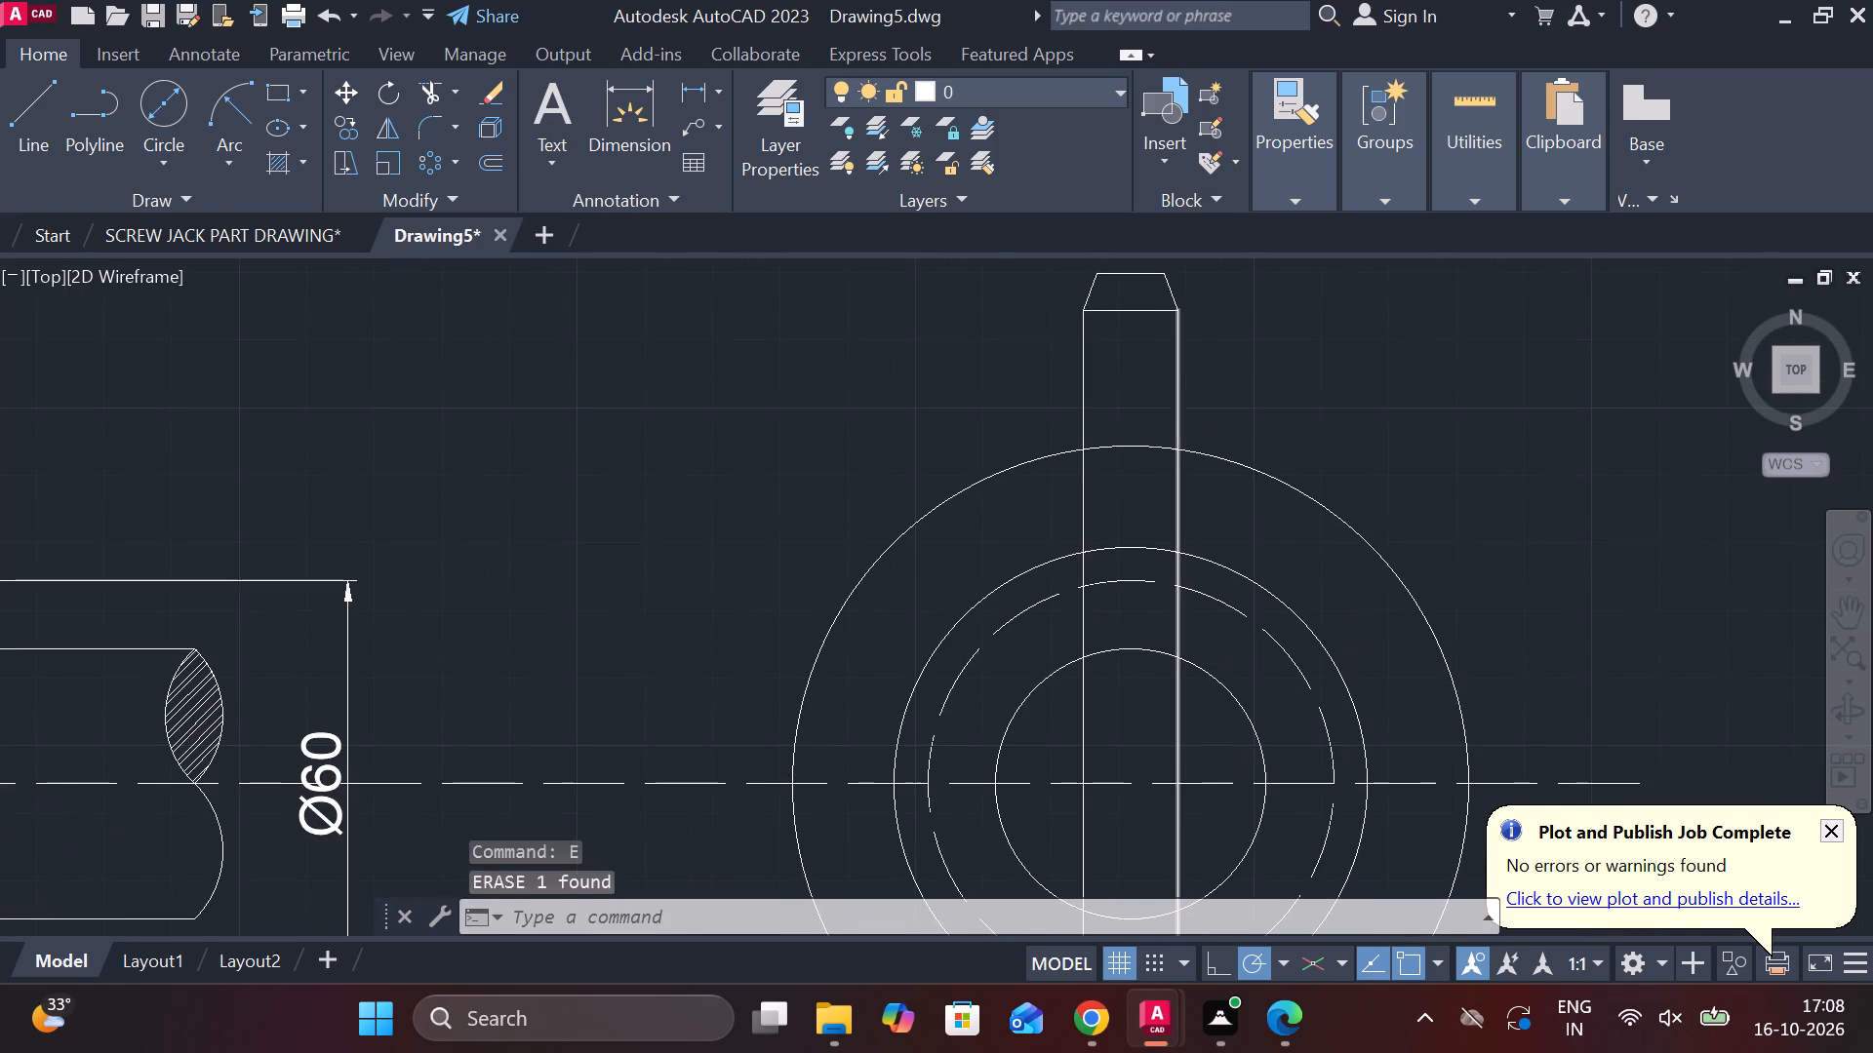
pyautogui.click(1150, 331)
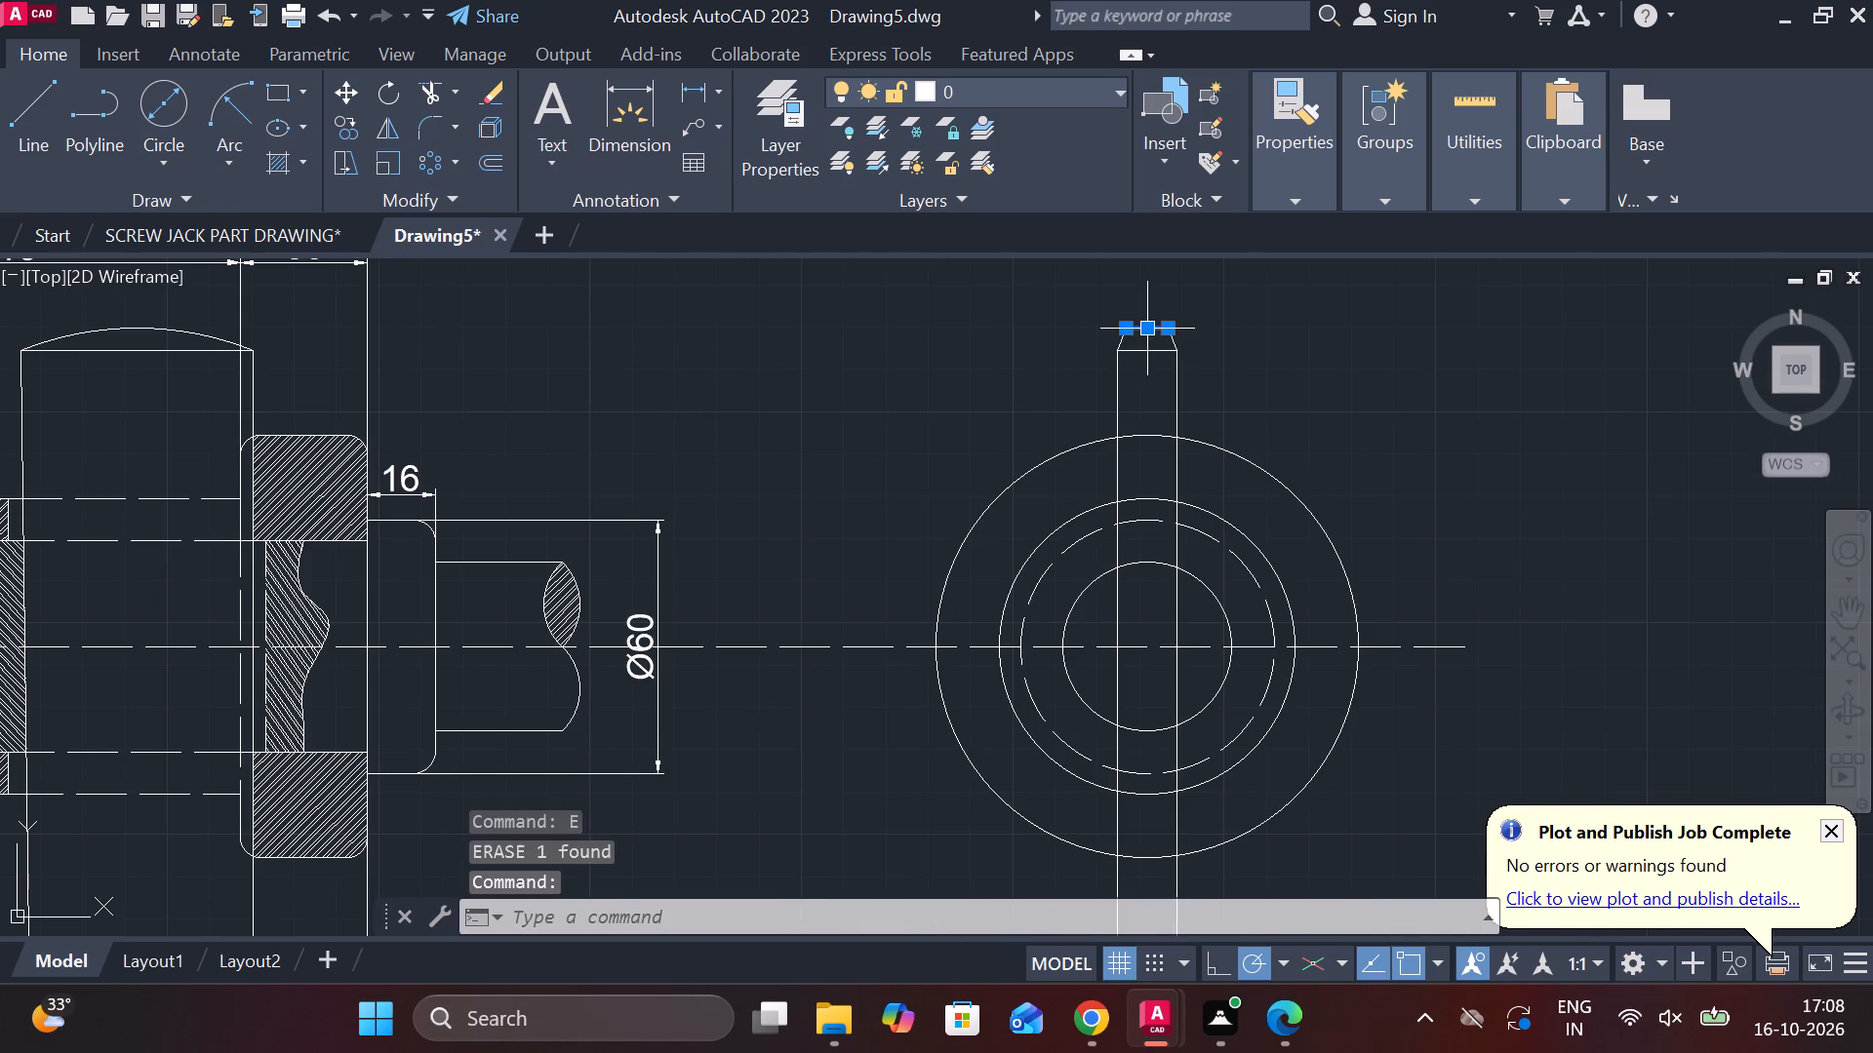
pyautogui.scroll(2, 1150, 331)
pyautogui.click(1209, 355)
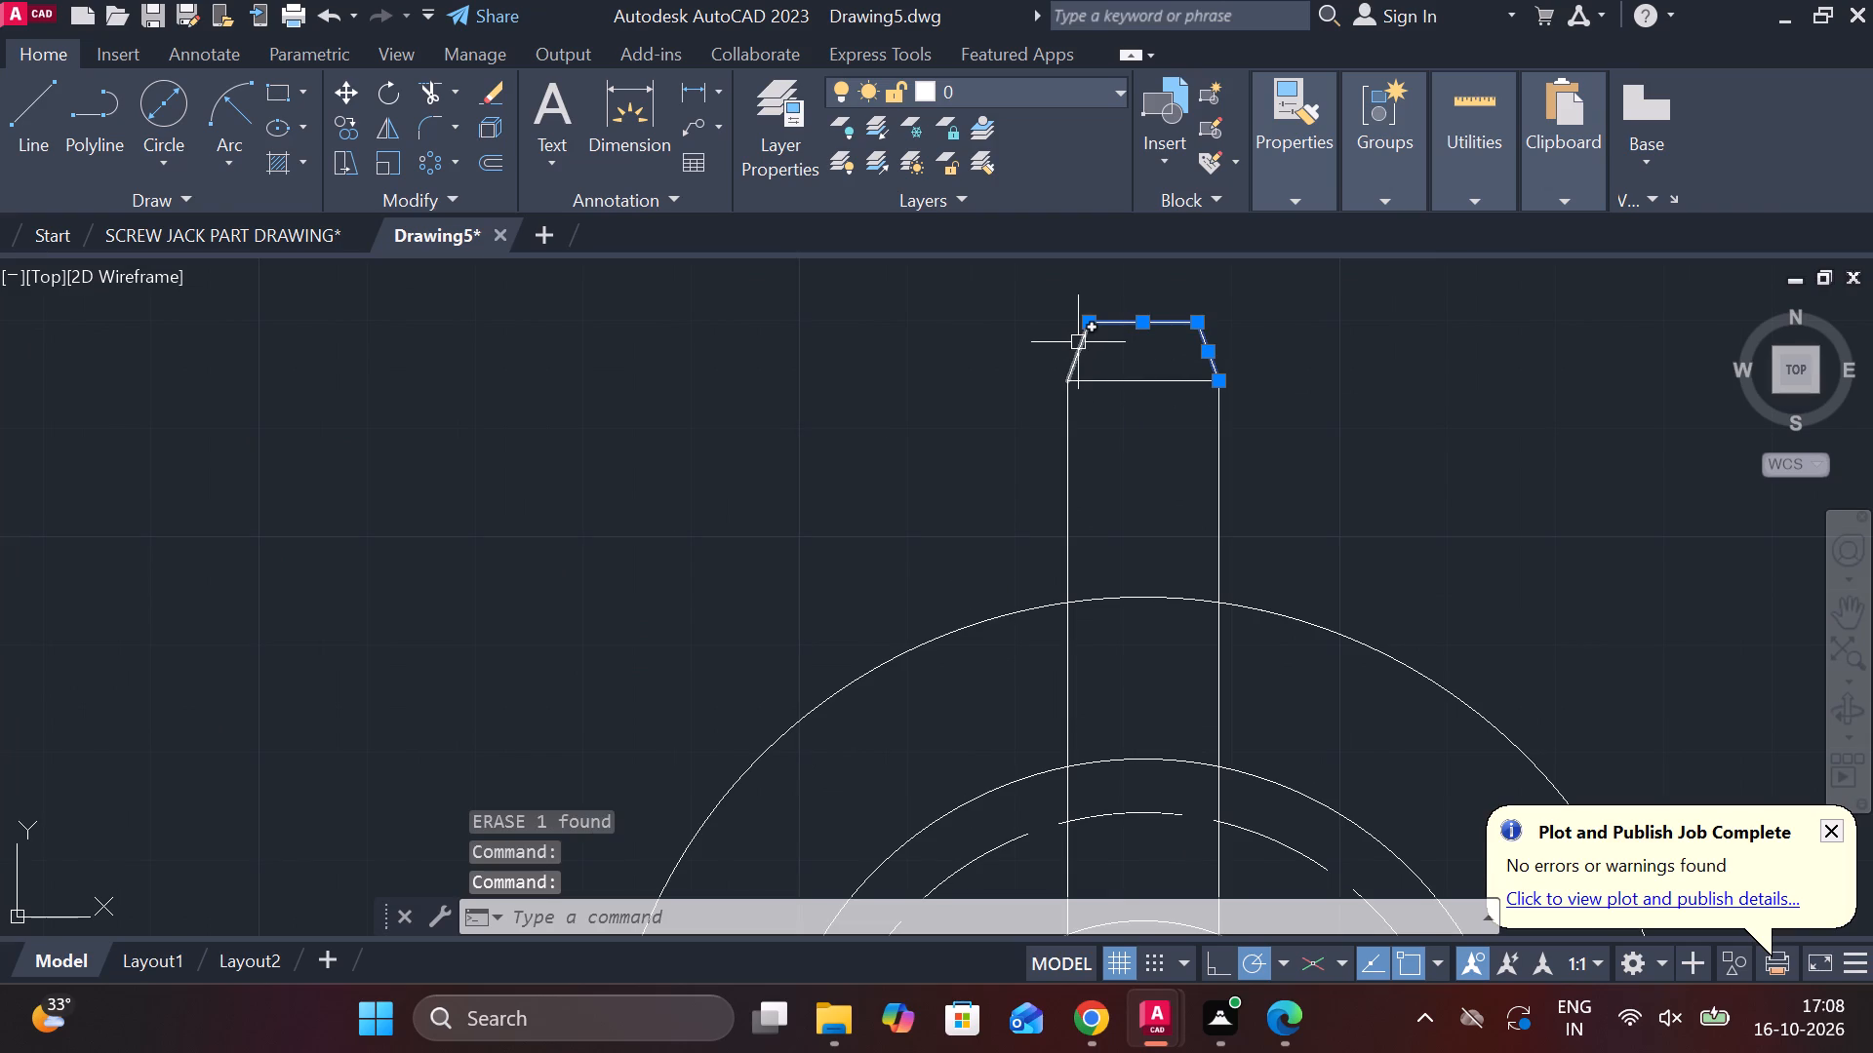
pyautogui.click(1079, 342)
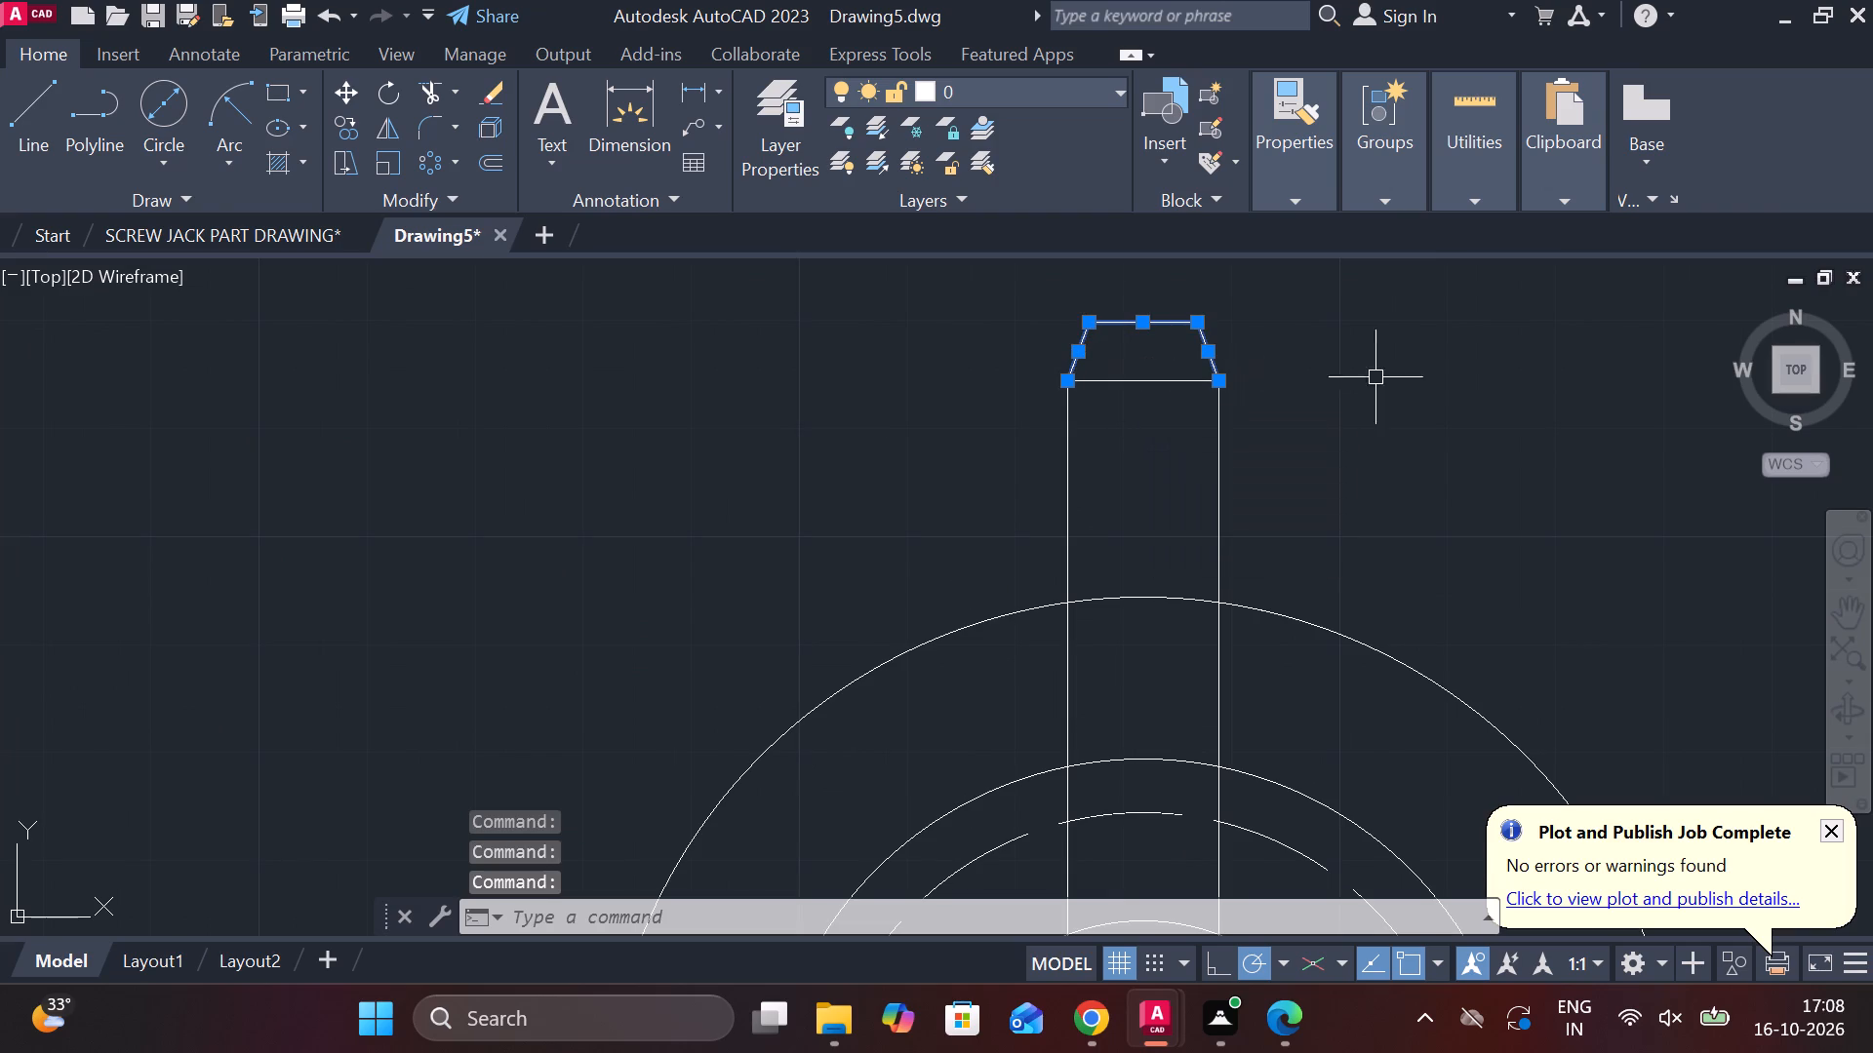
pyautogui.write('MI')
pyautogui.press('Return')
pyautogui.scroll(-2, 1377, 461)
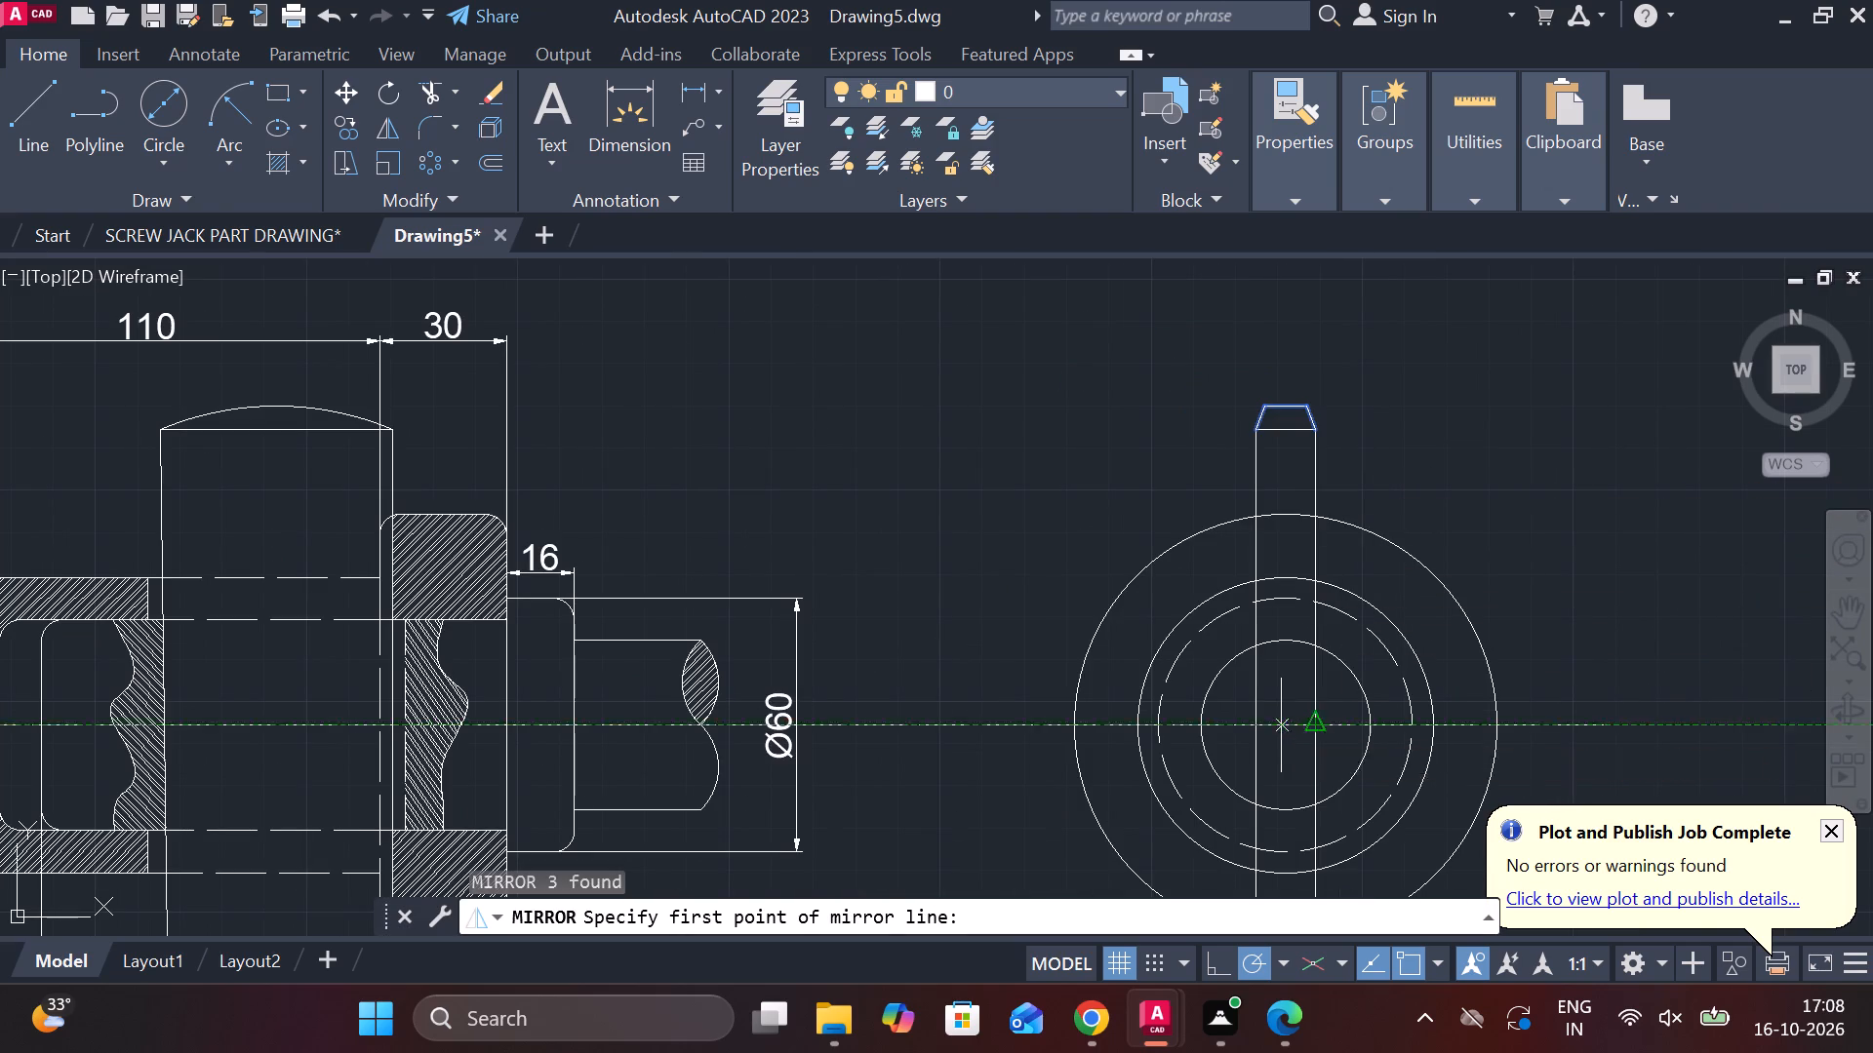
pyautogui.scroll(2, 1291, 725)
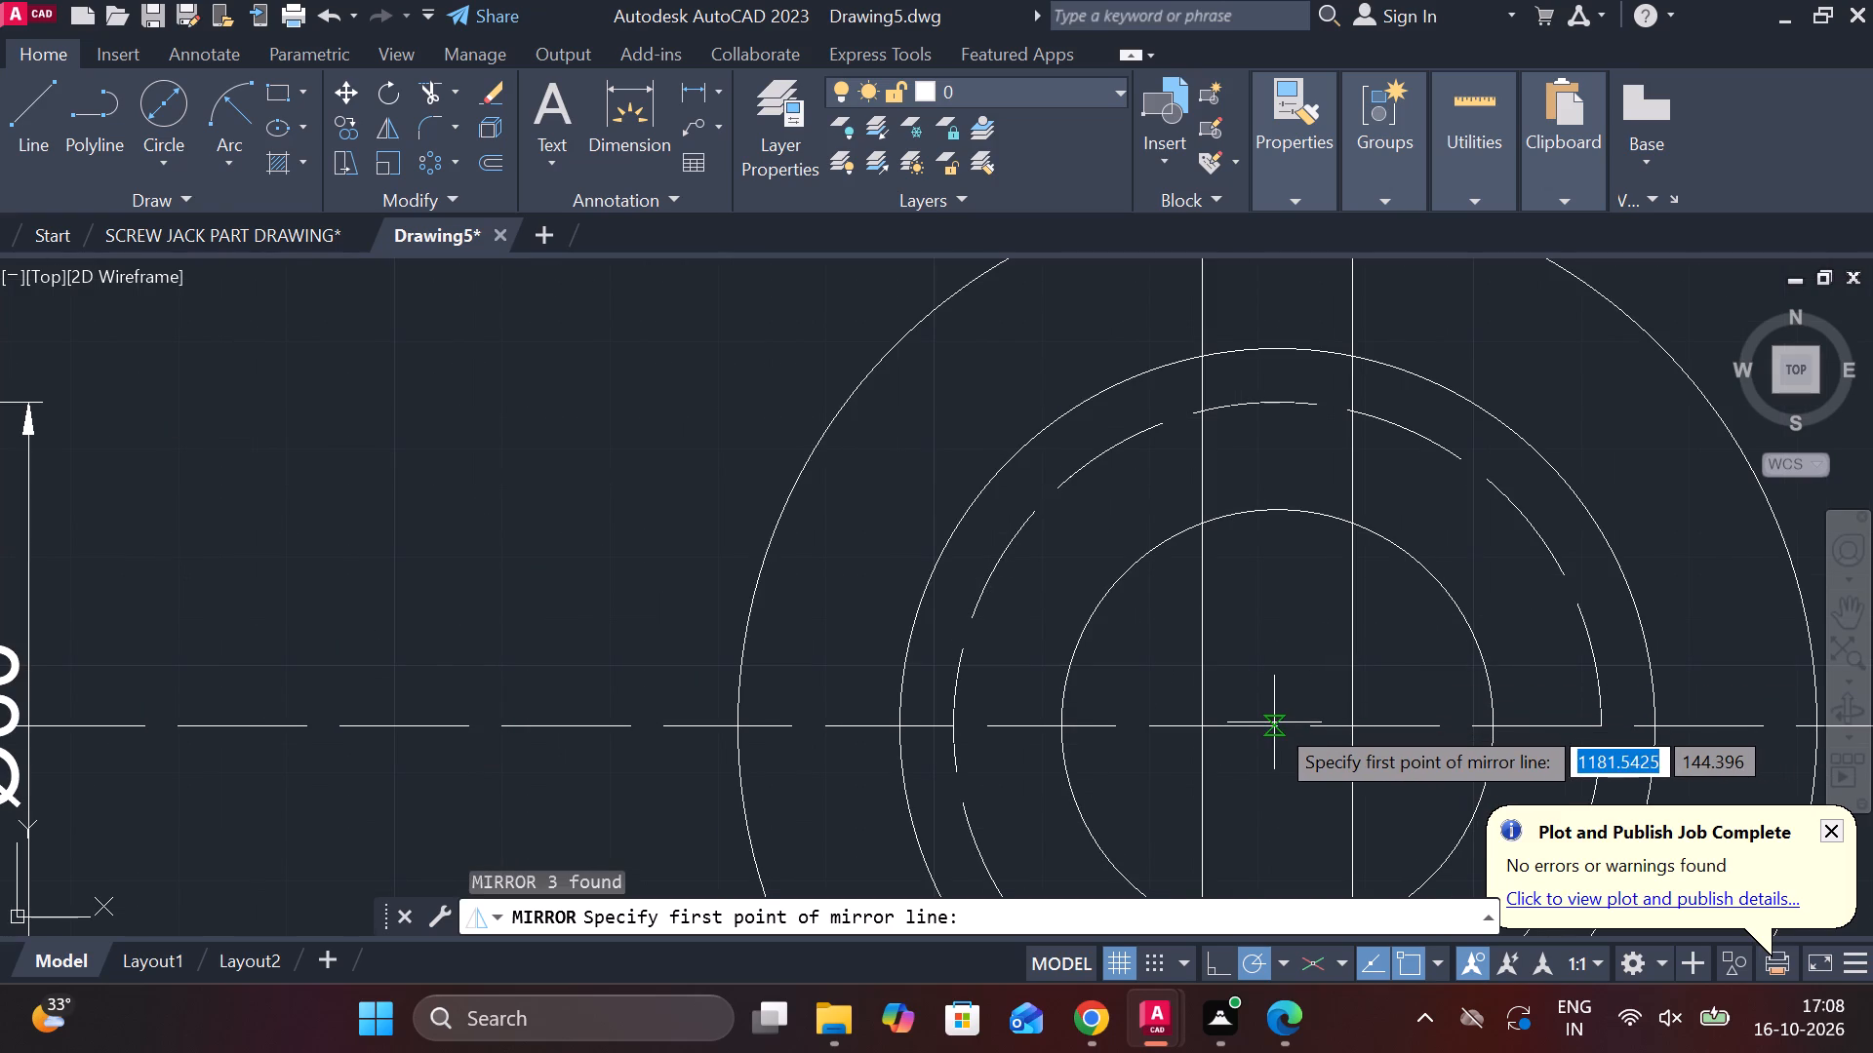
pyautogui.scroll(-1, 1275, 699)
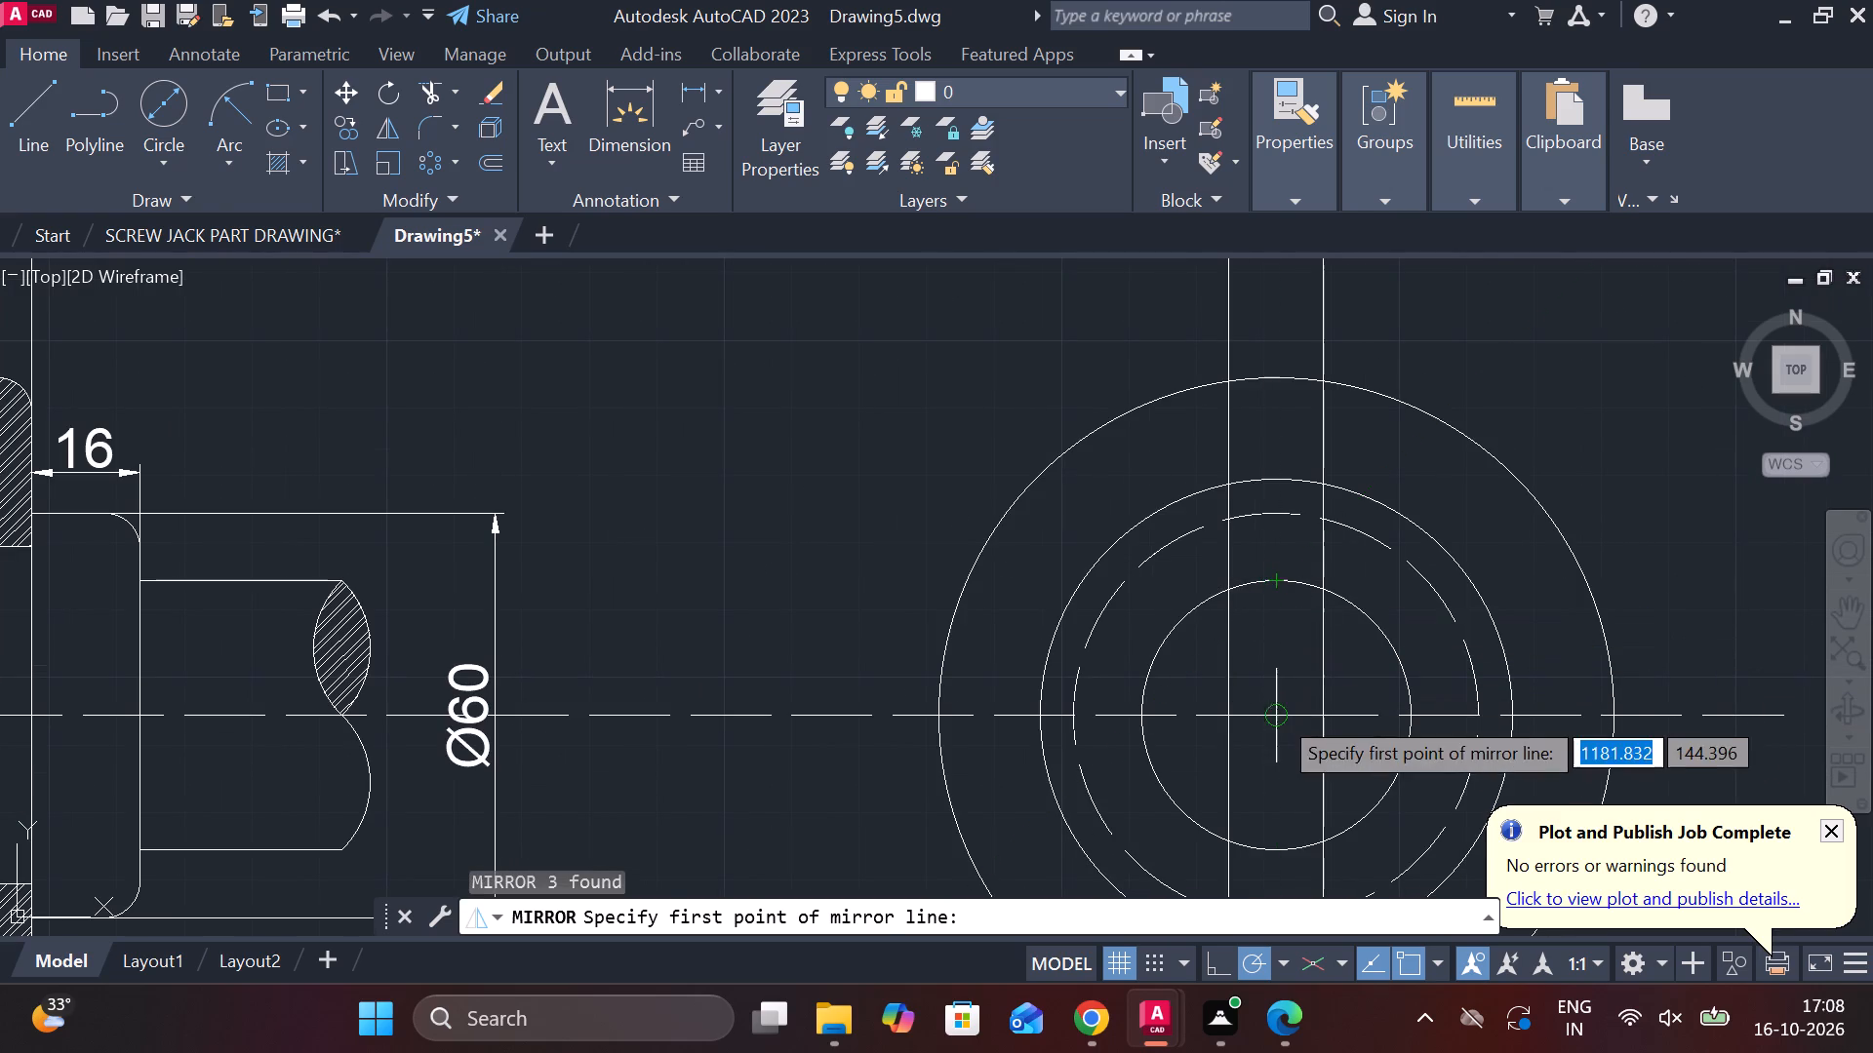
pyautogui.click(1277, 714)
pyautogui.moveTo(1417, 690); pyautogui.dragTo(1203, 569, button='middle')
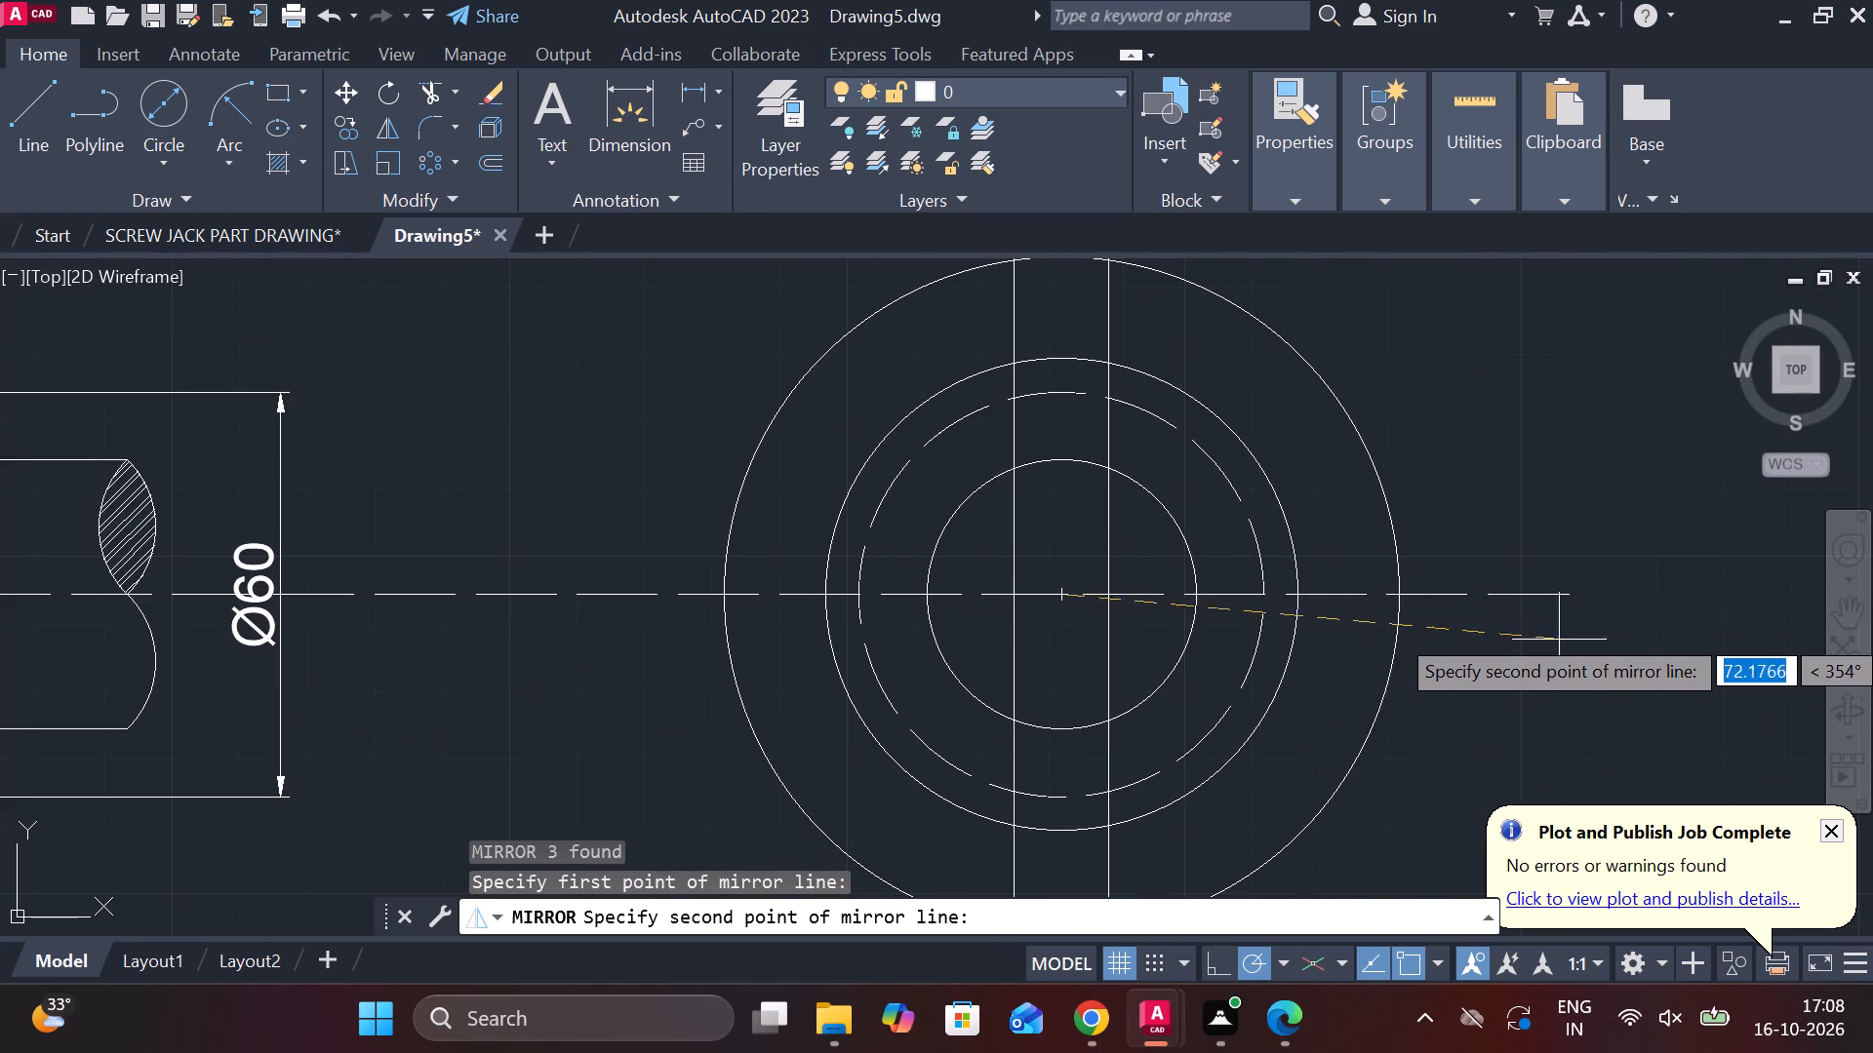
pyautogui.click(1566, 599)
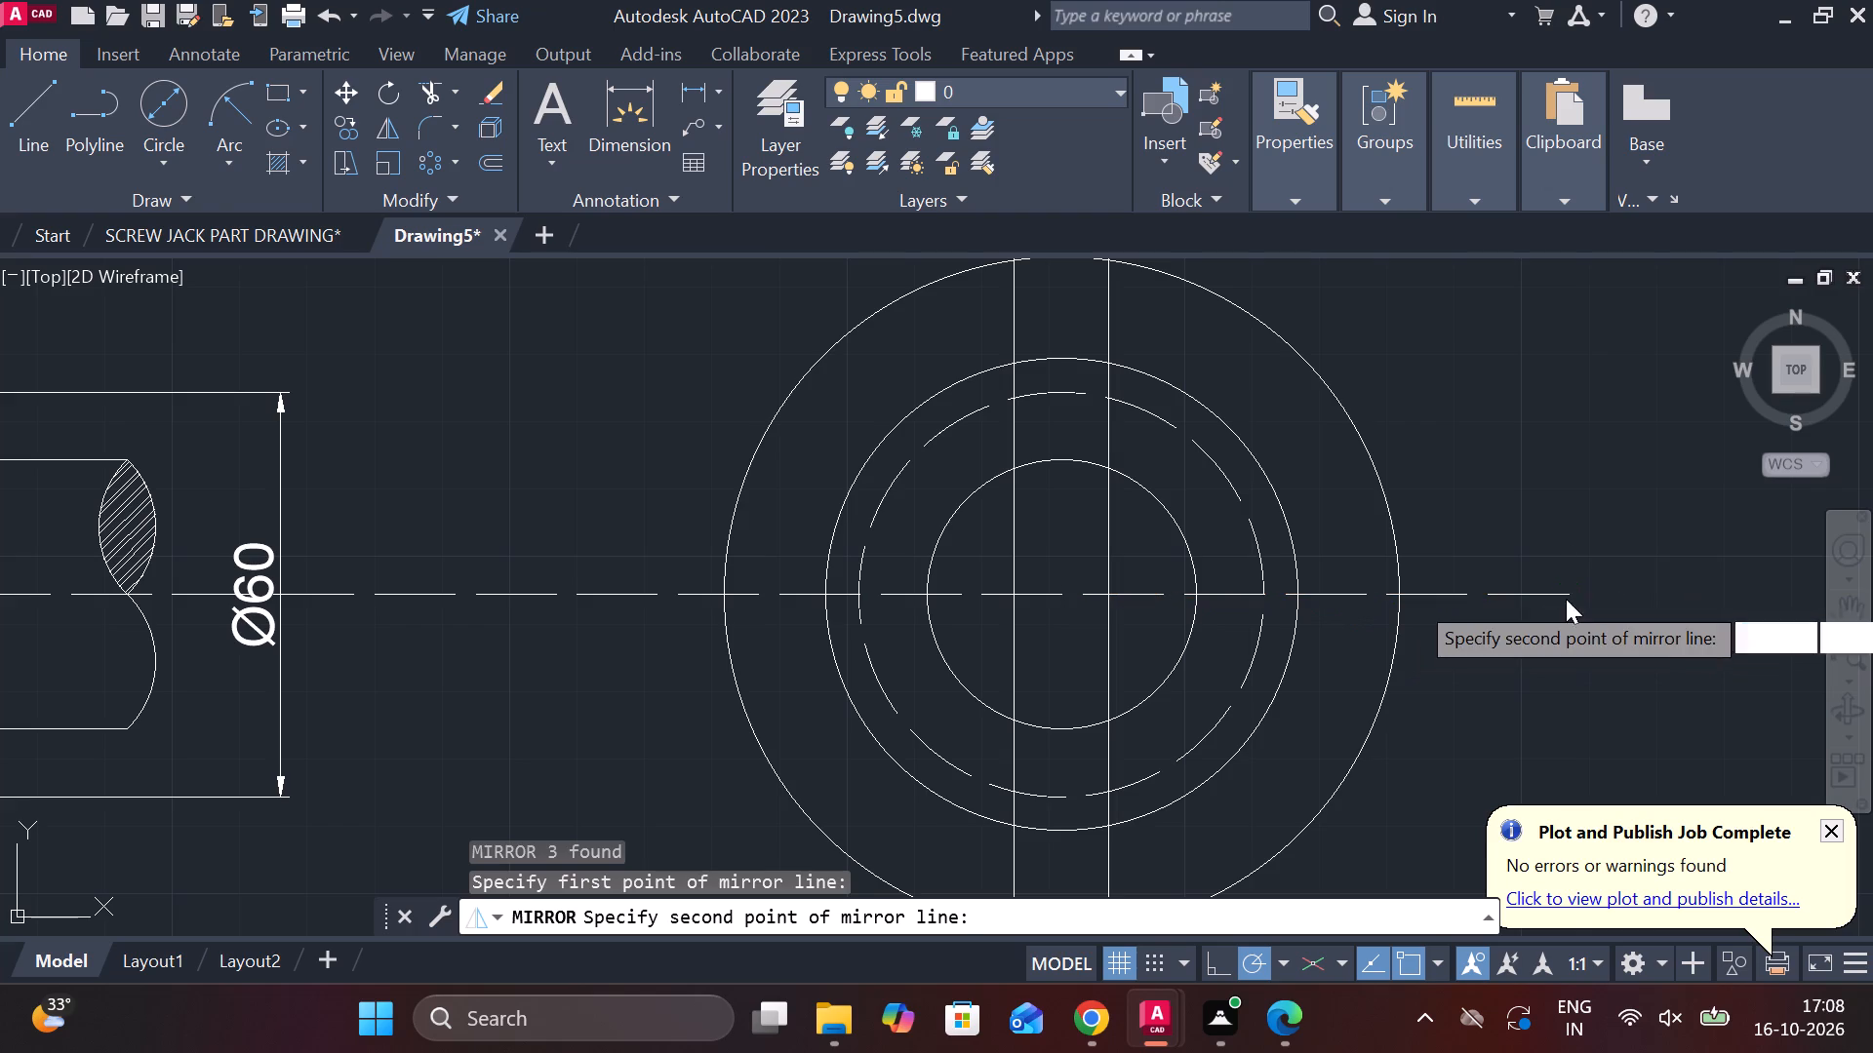
pyautogui.moveTo(1610, 708); pyautogui.dragTo(1566, 599)
pyautogui.scroll(-2, 1482, 593)
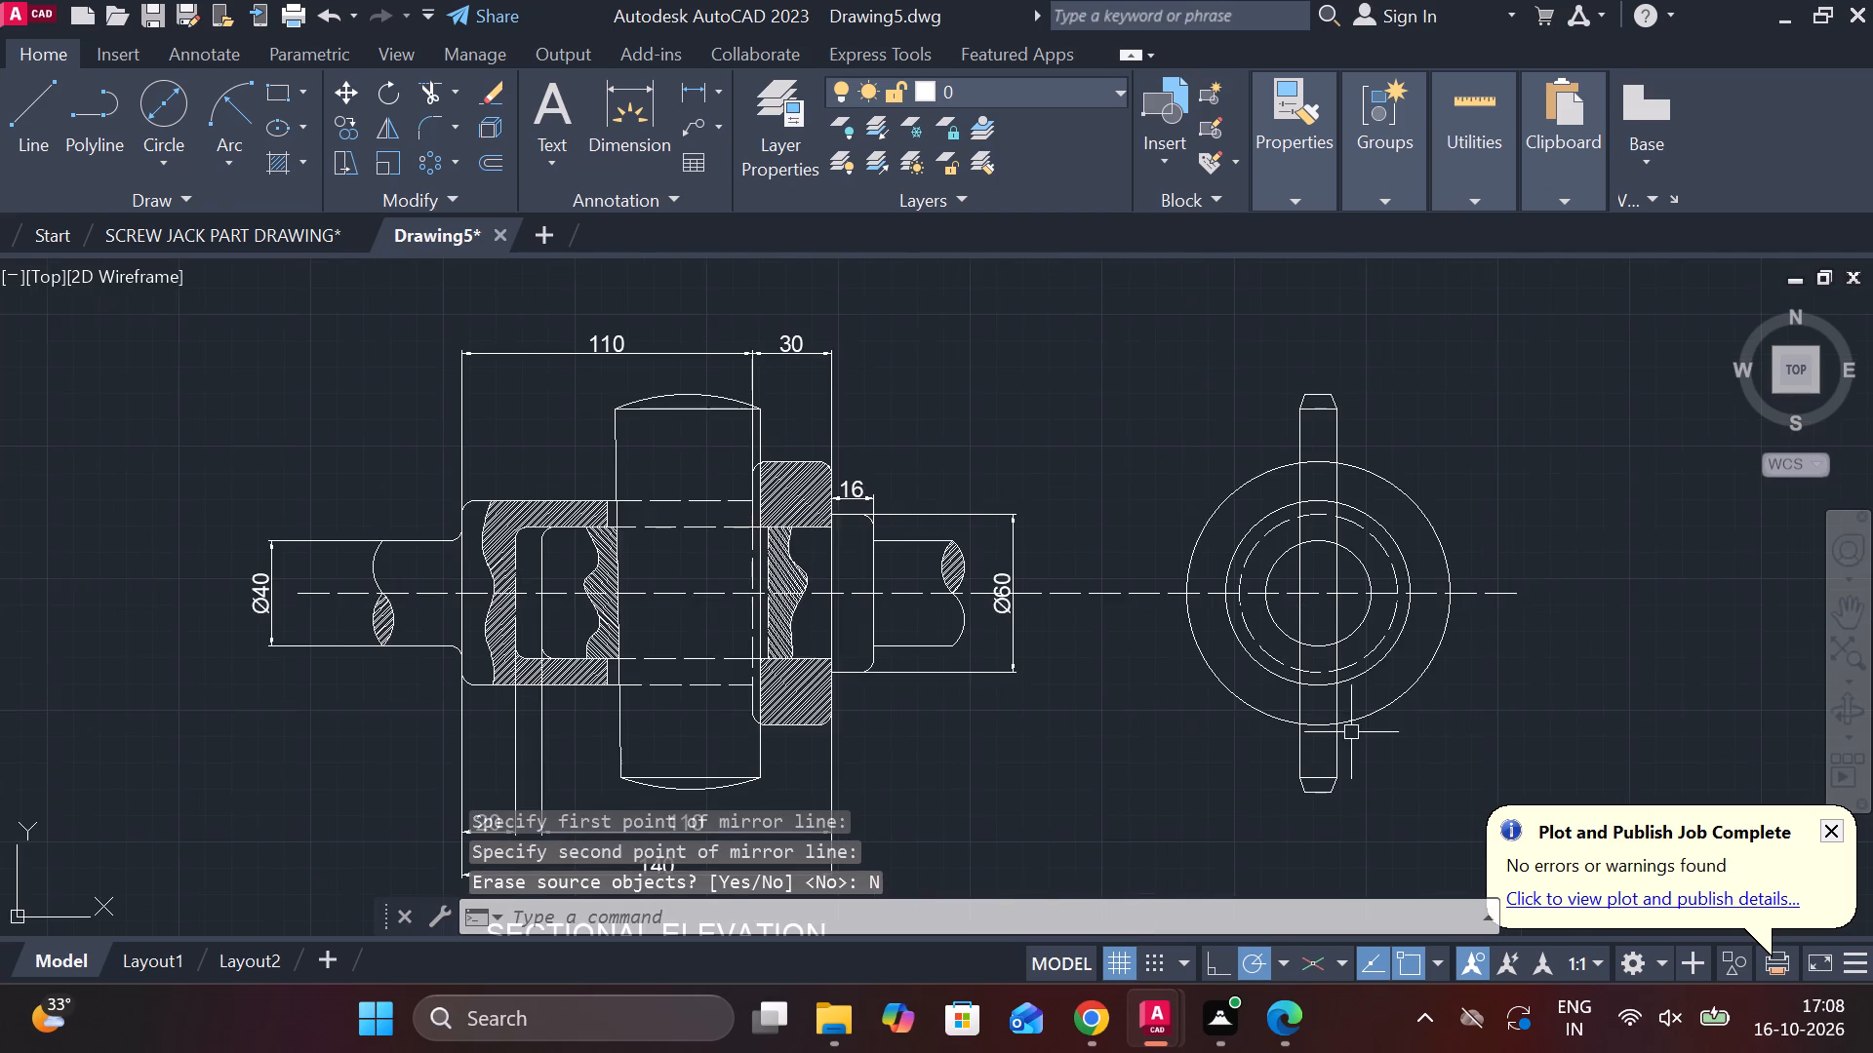
# Add a vertical linear dimension for the cotter's straight length in the side view, placed left of the circles.
pyautogui.scroll(2, 1351, 732)
pyautogui.moveTo(1351, 732); pyautogui.dragTo(1229, 669, button='middle')
pyautogui.scroll(-2, 1231, 669)
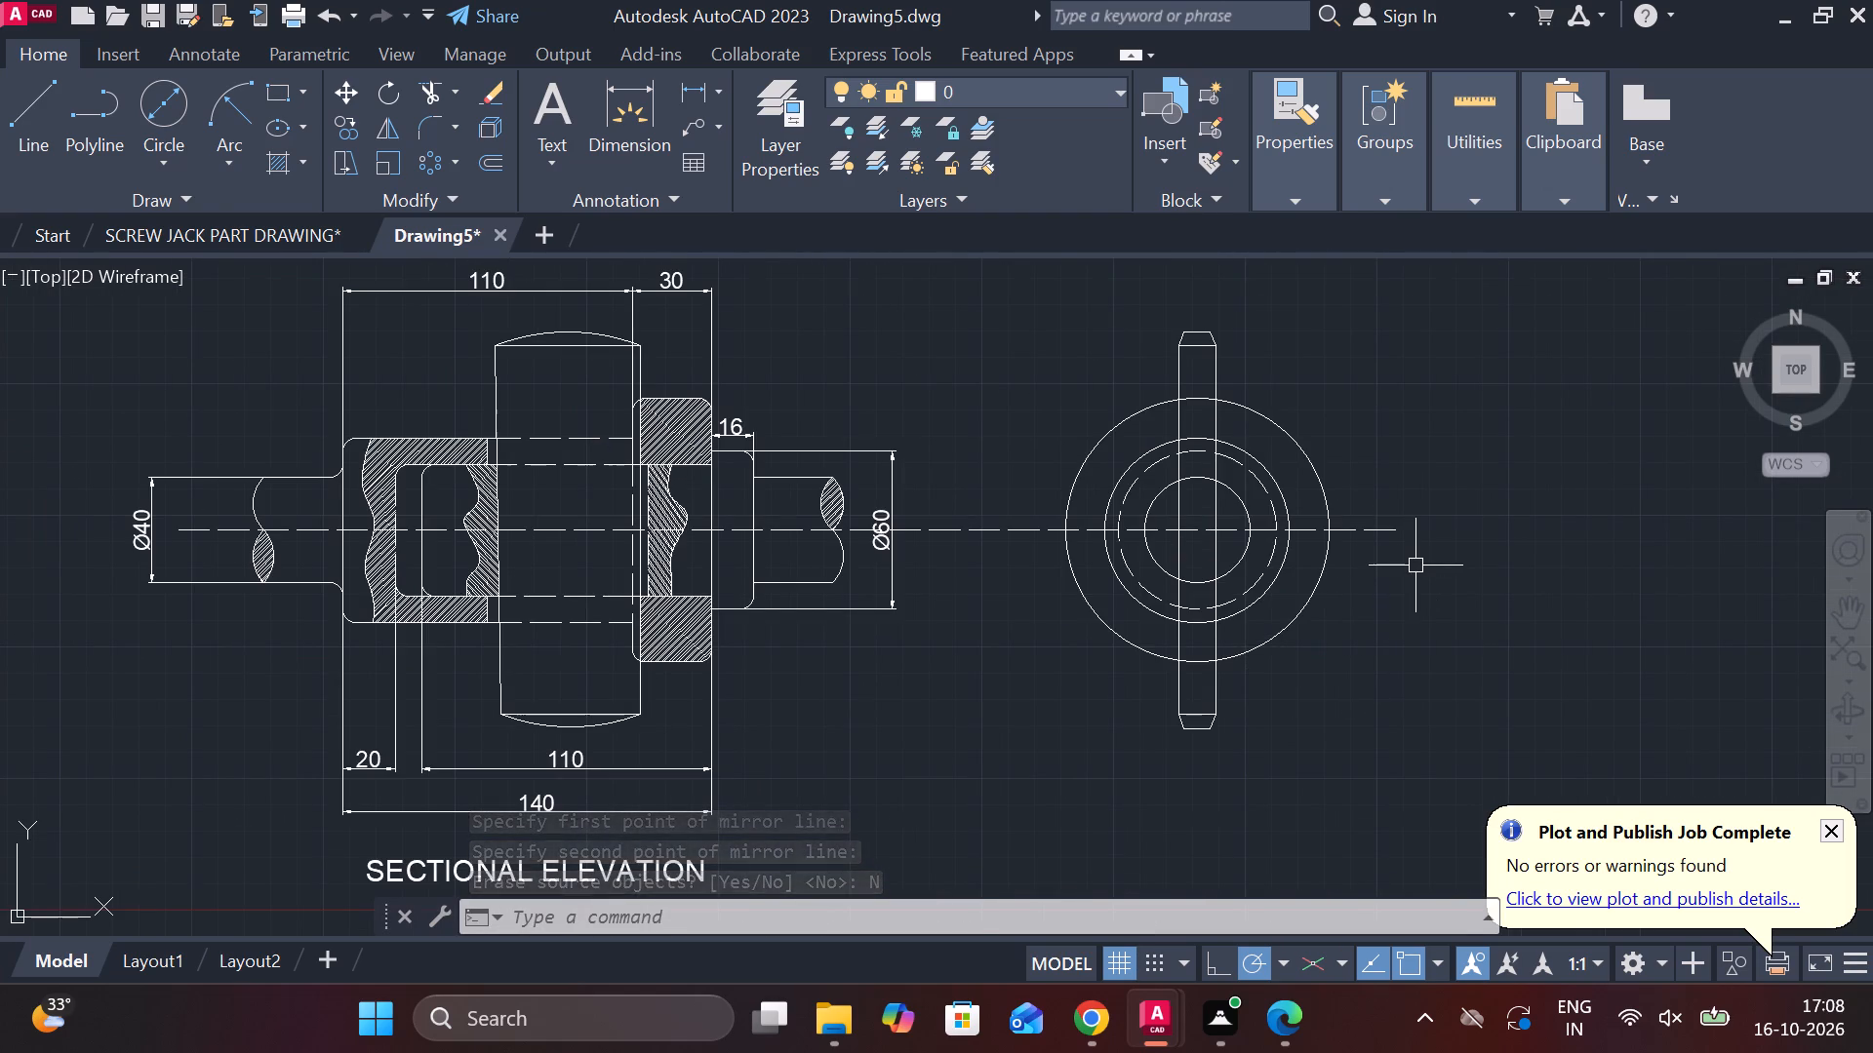
pyautogui.click(693, 95)
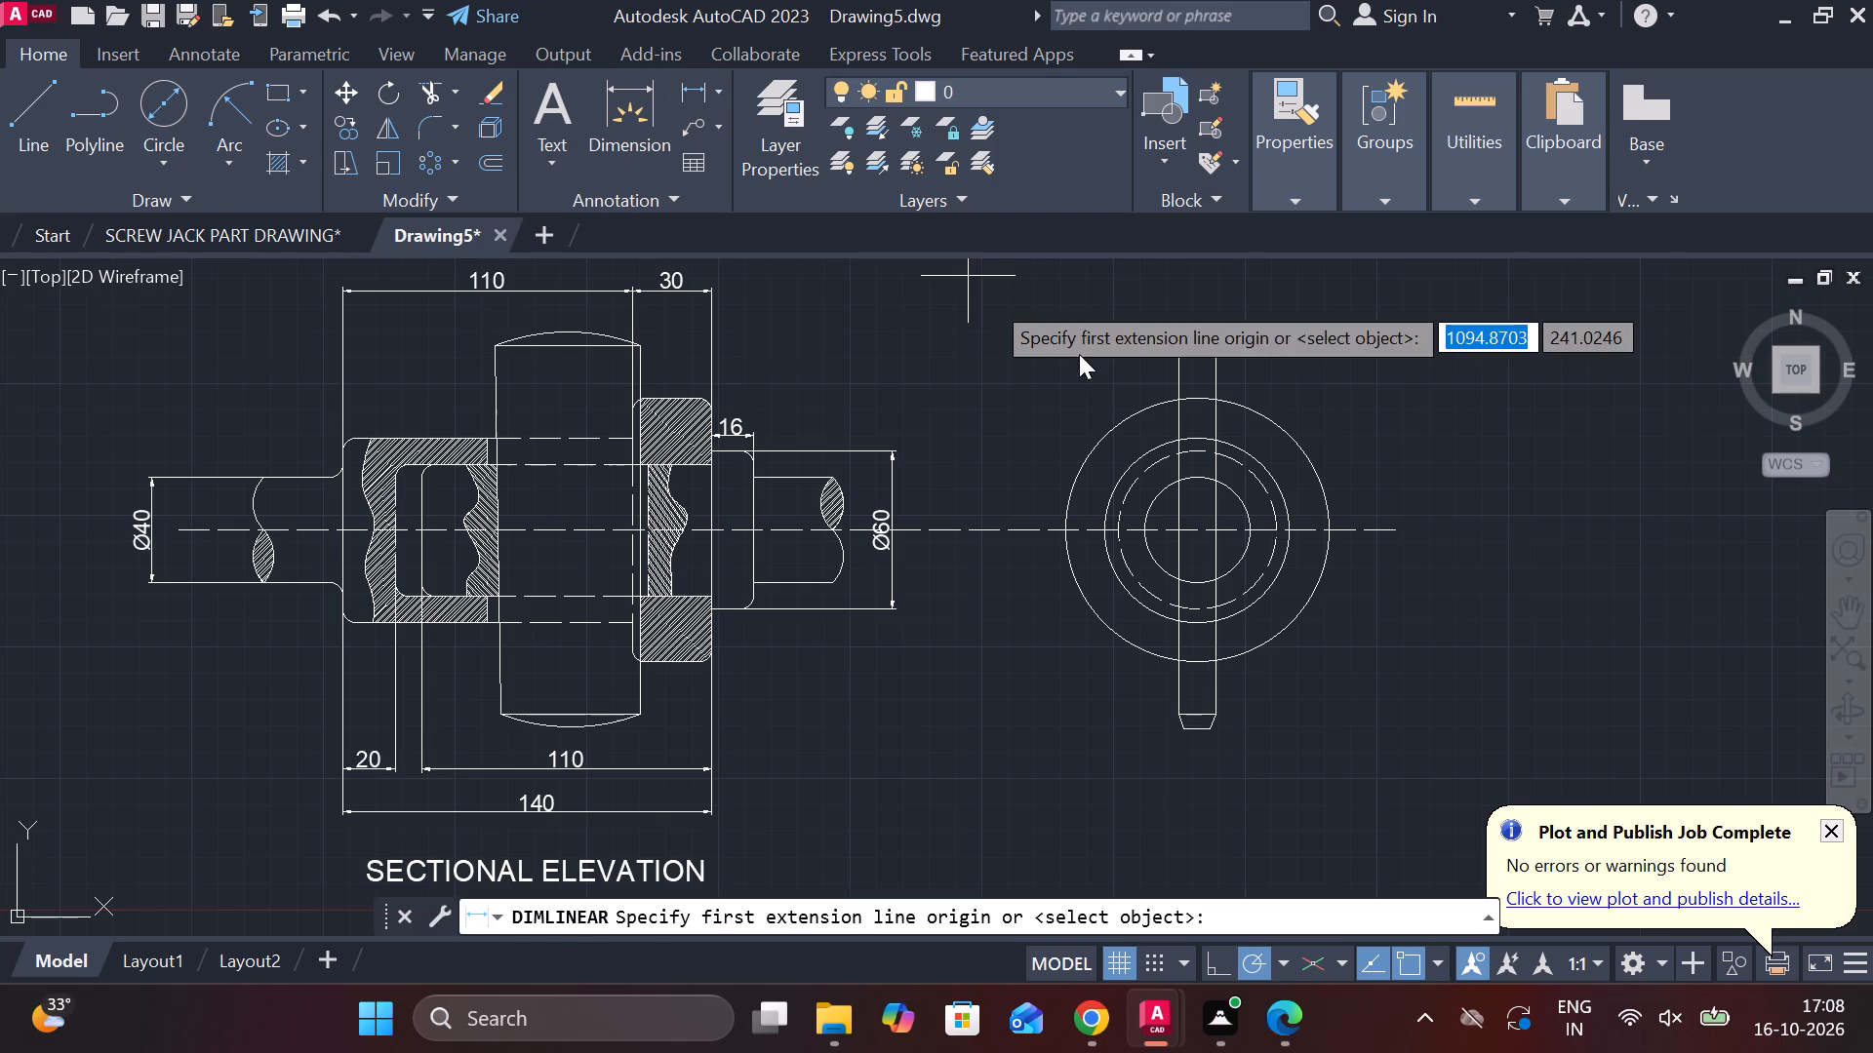
pyautogui.click(1176, 359)
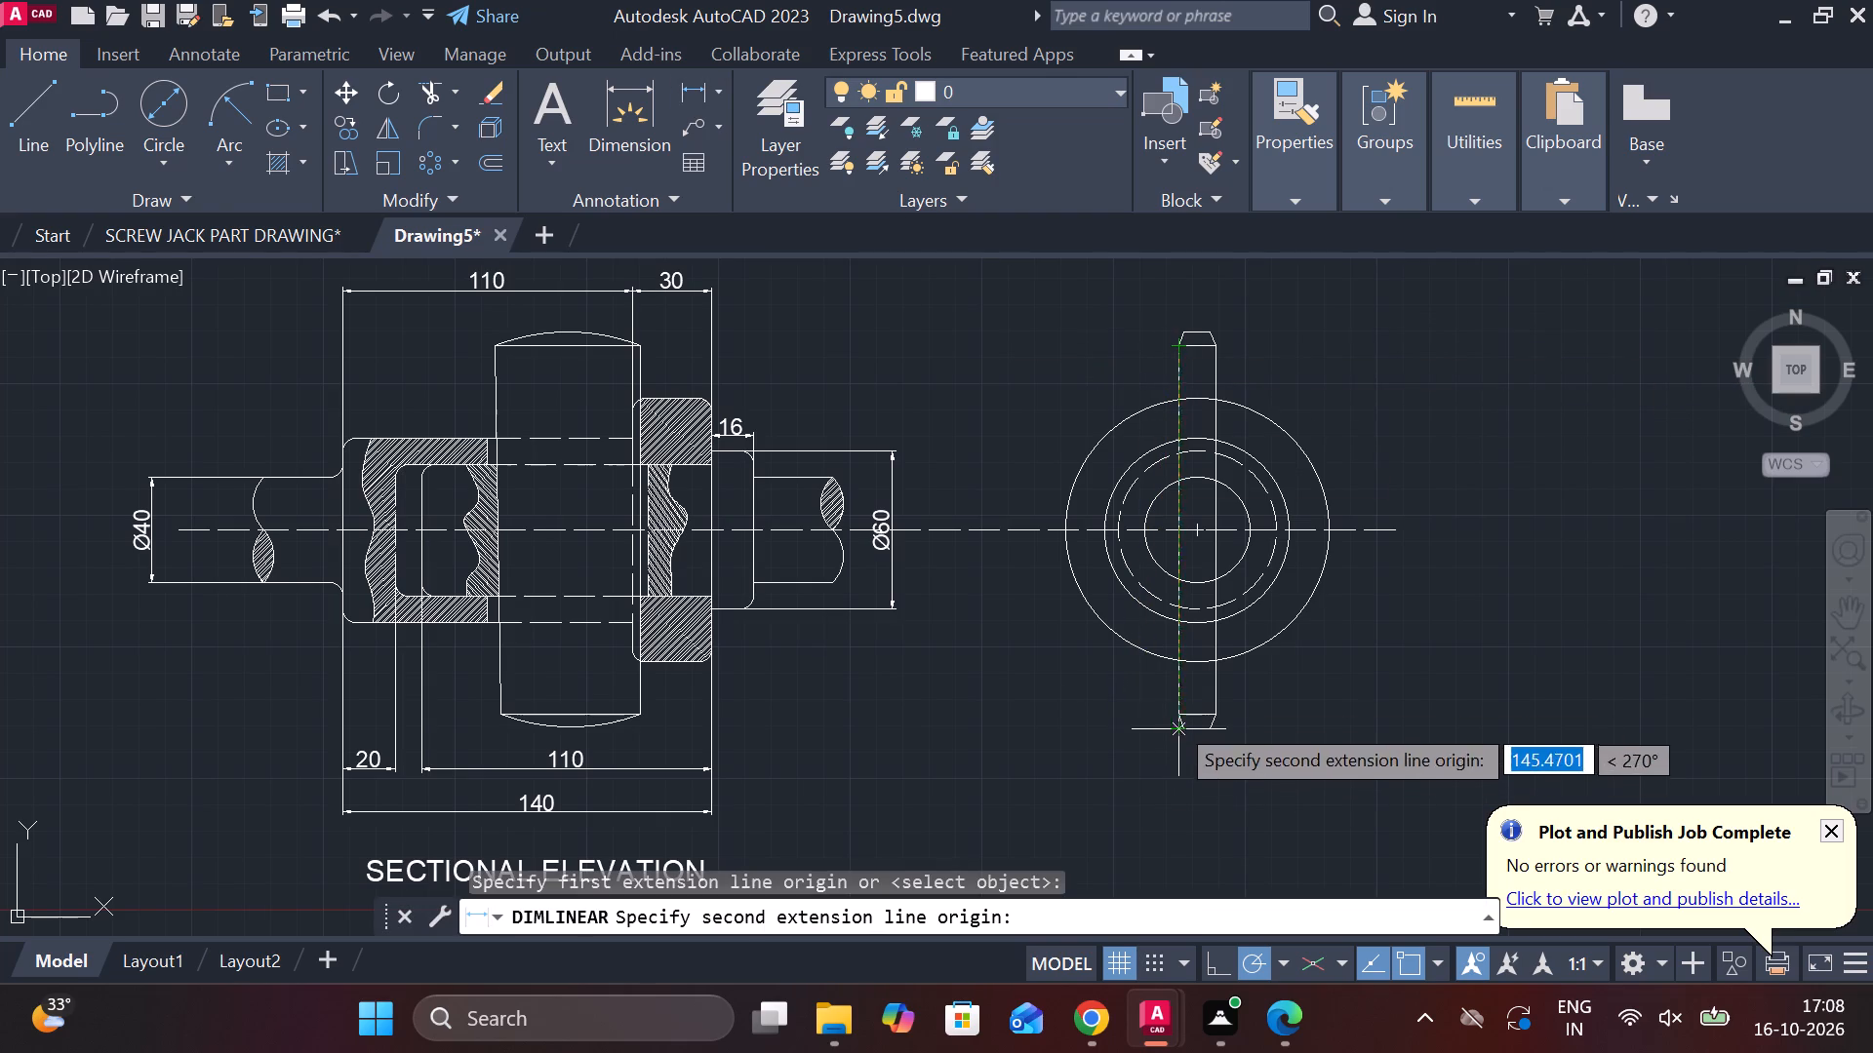
pyautogui.click(1174, 710)
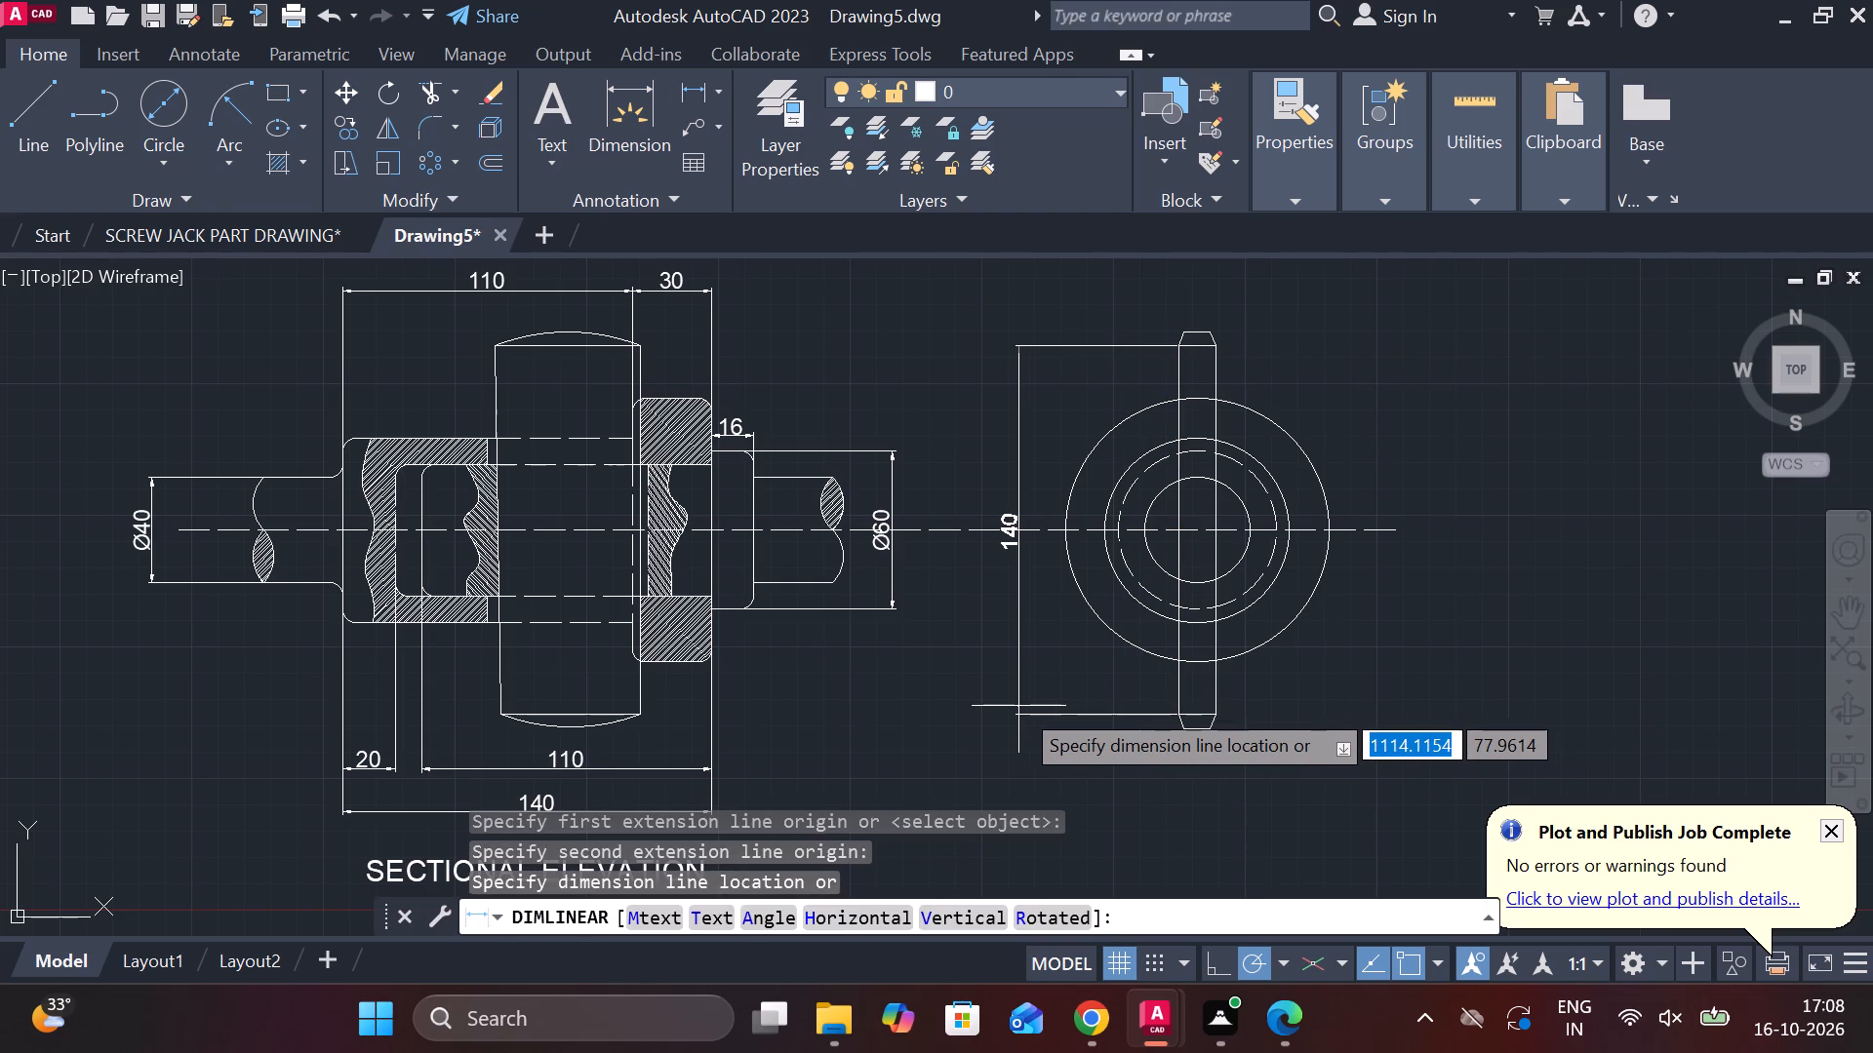
pyautogui.click(1018, 706)
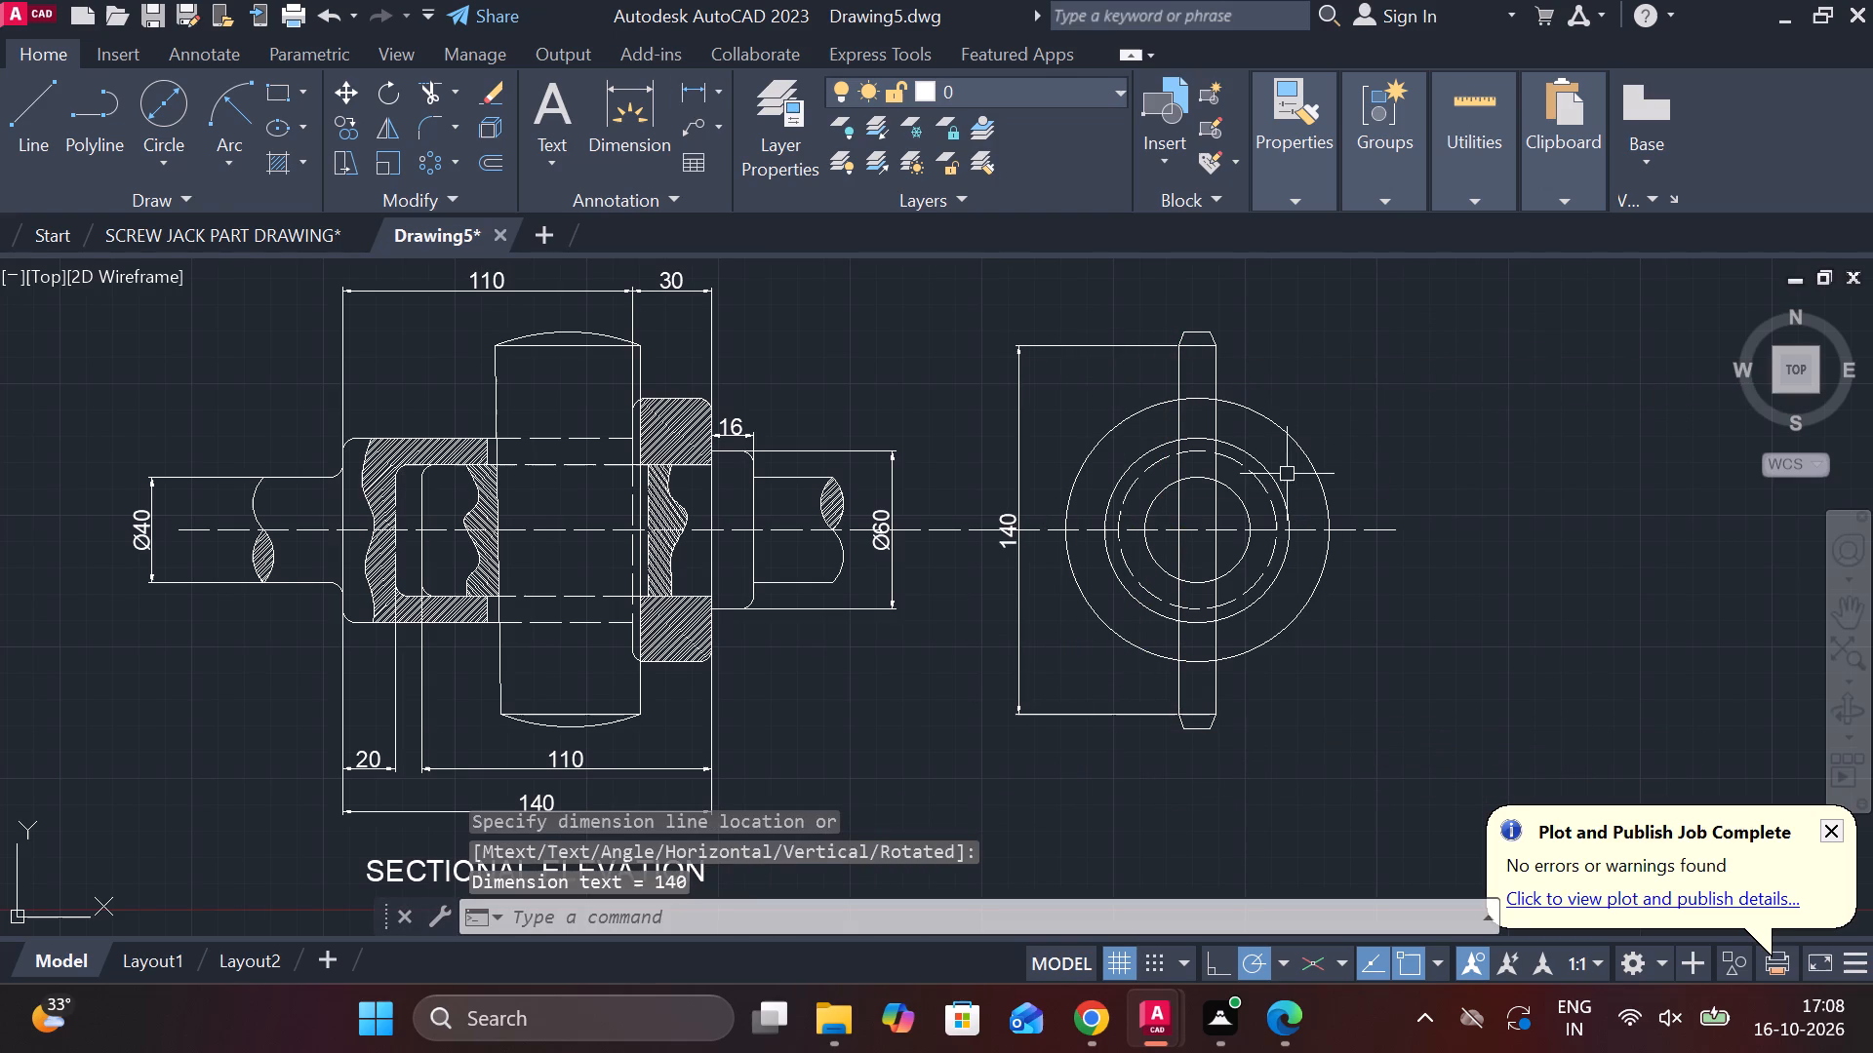
# Add diameter dimensions to the side view's second-largest circle, placed at upper right, and its outermost circle, placed at lower right.
pyautogui.click(712, 97)
pyautogui.click(745, 429)
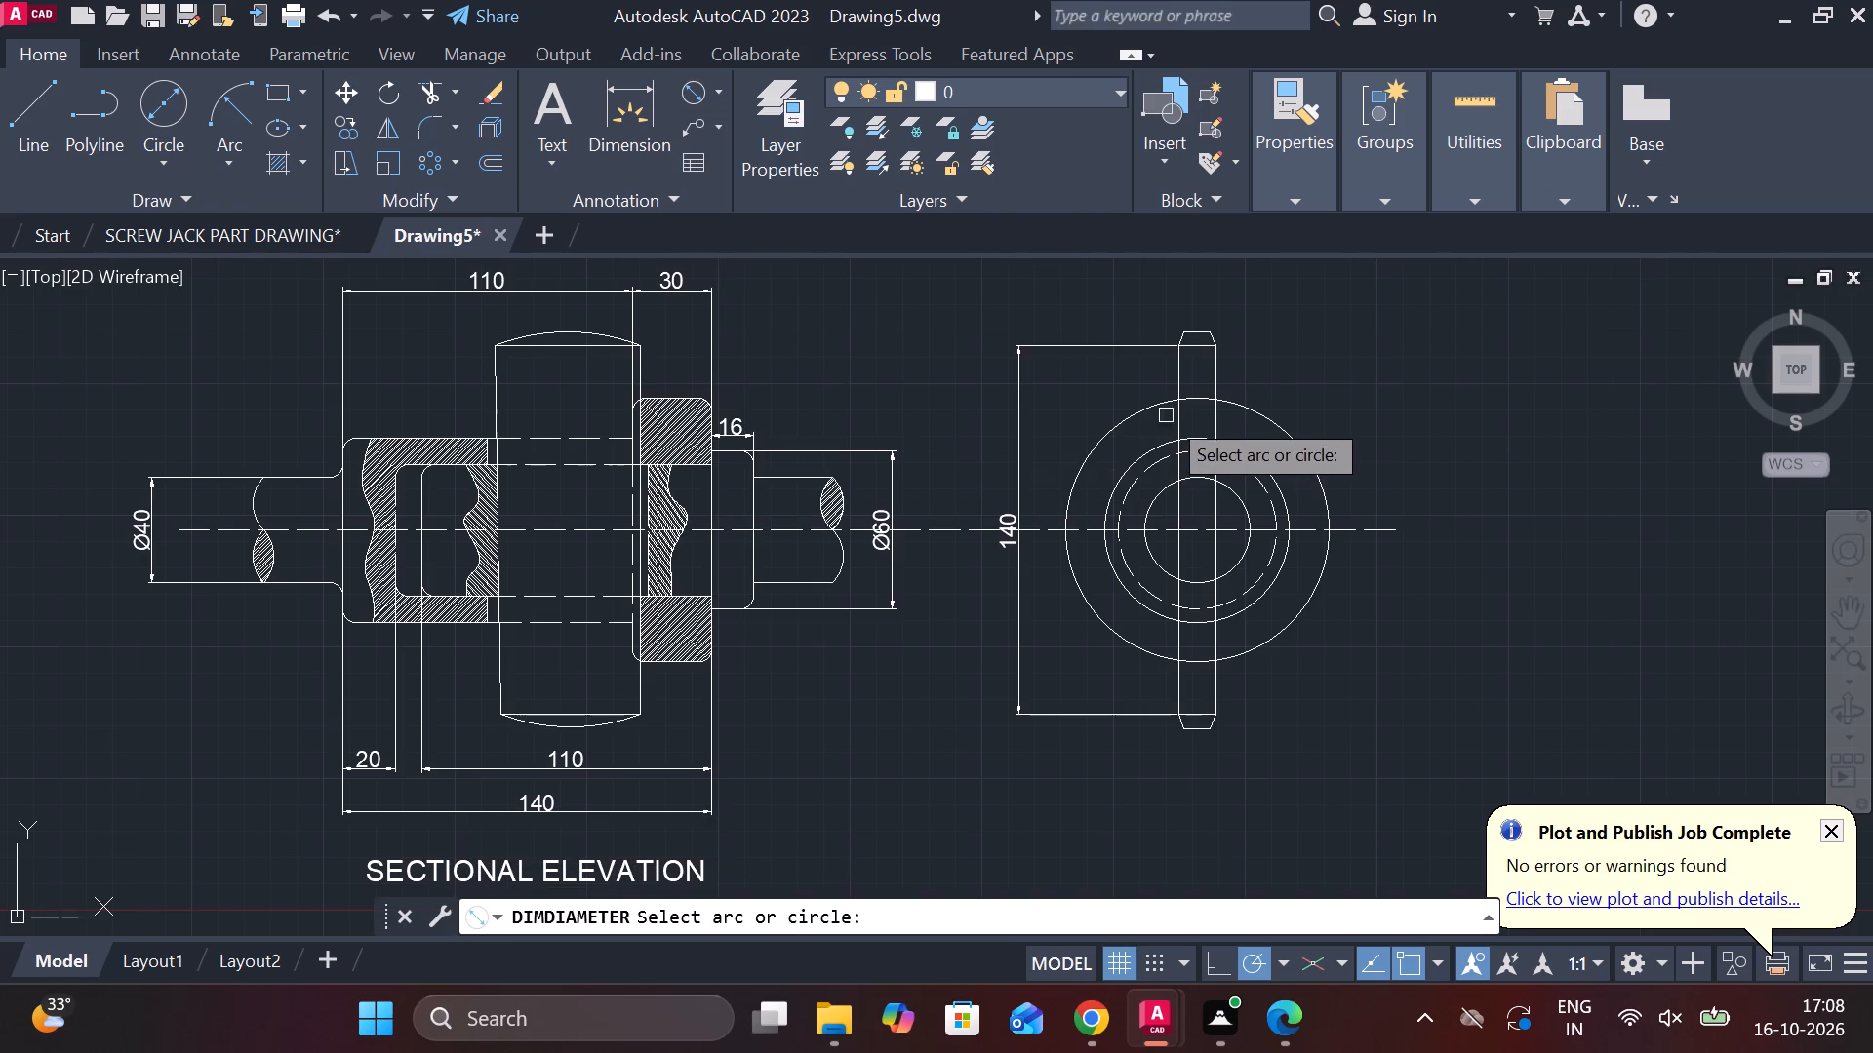
pyautogui.click(1256, 453)
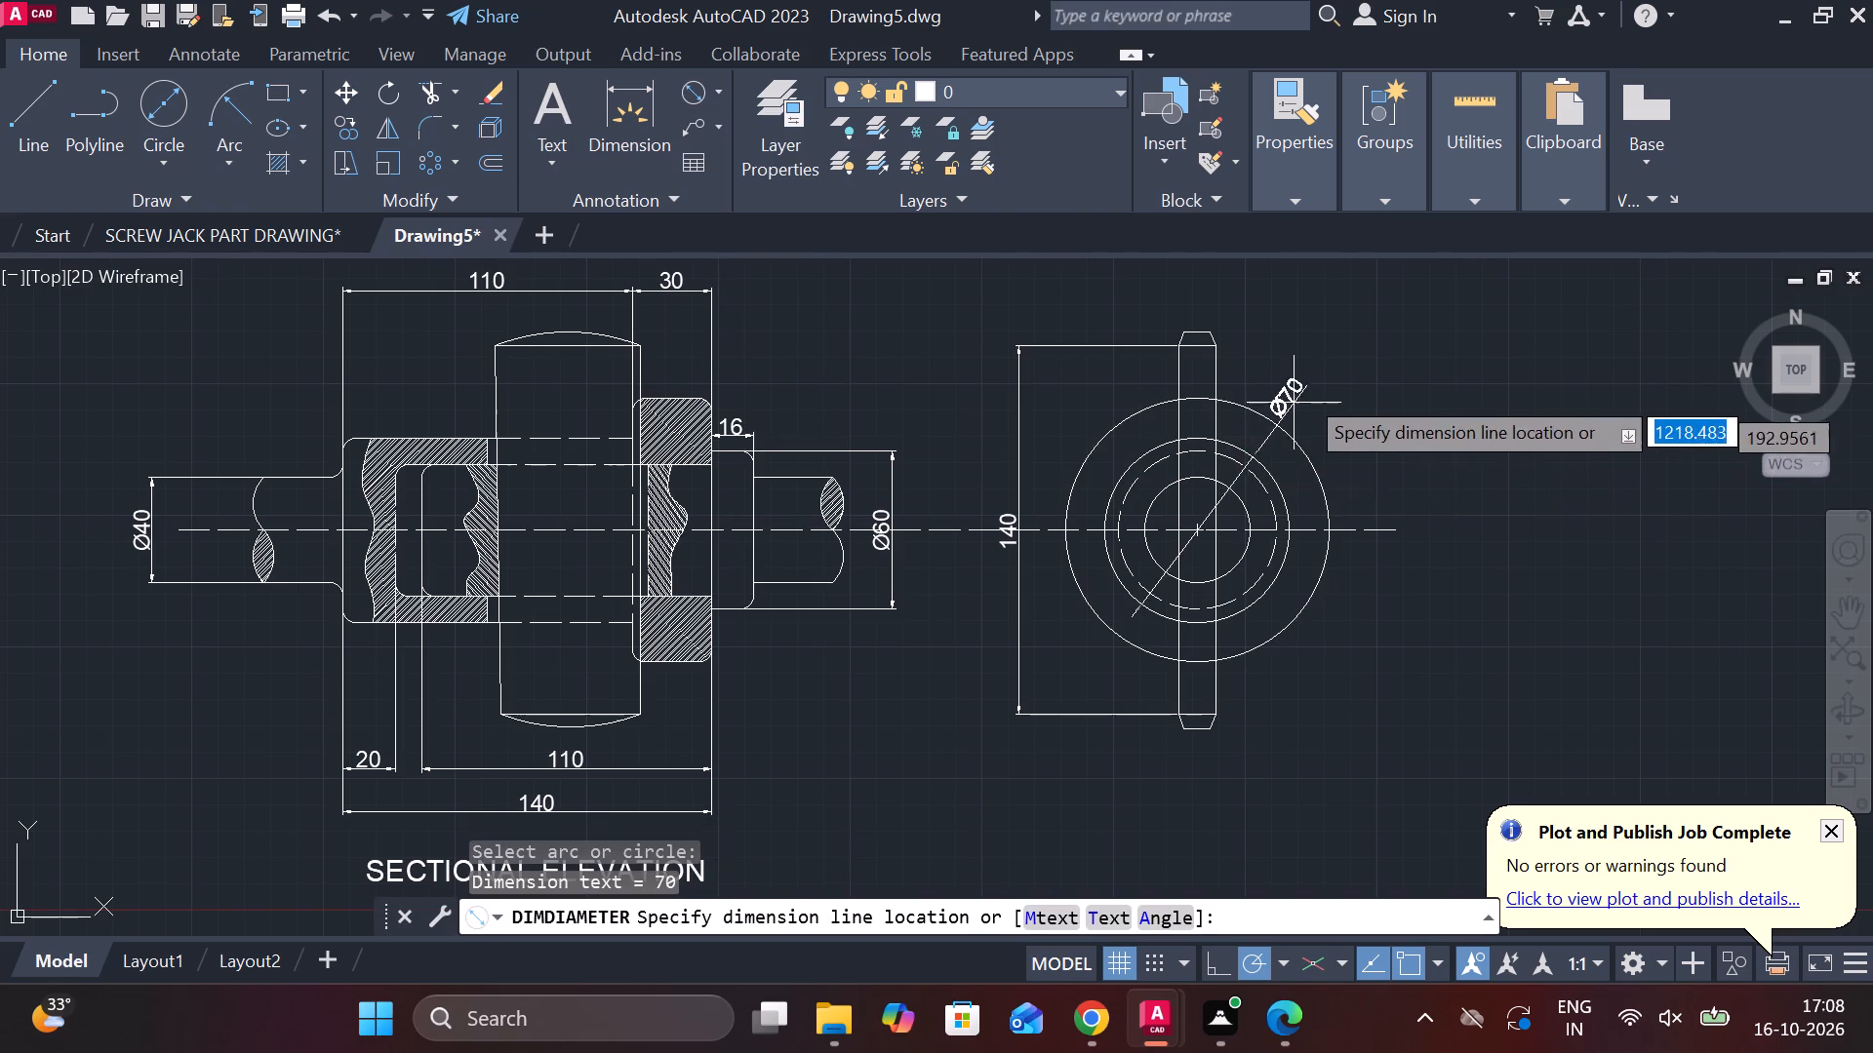
pyautogui.click(1310, 366)
pyautogui.moveTo(1293, 628); pyautogui.dragTo(1227, 602, button='middle')
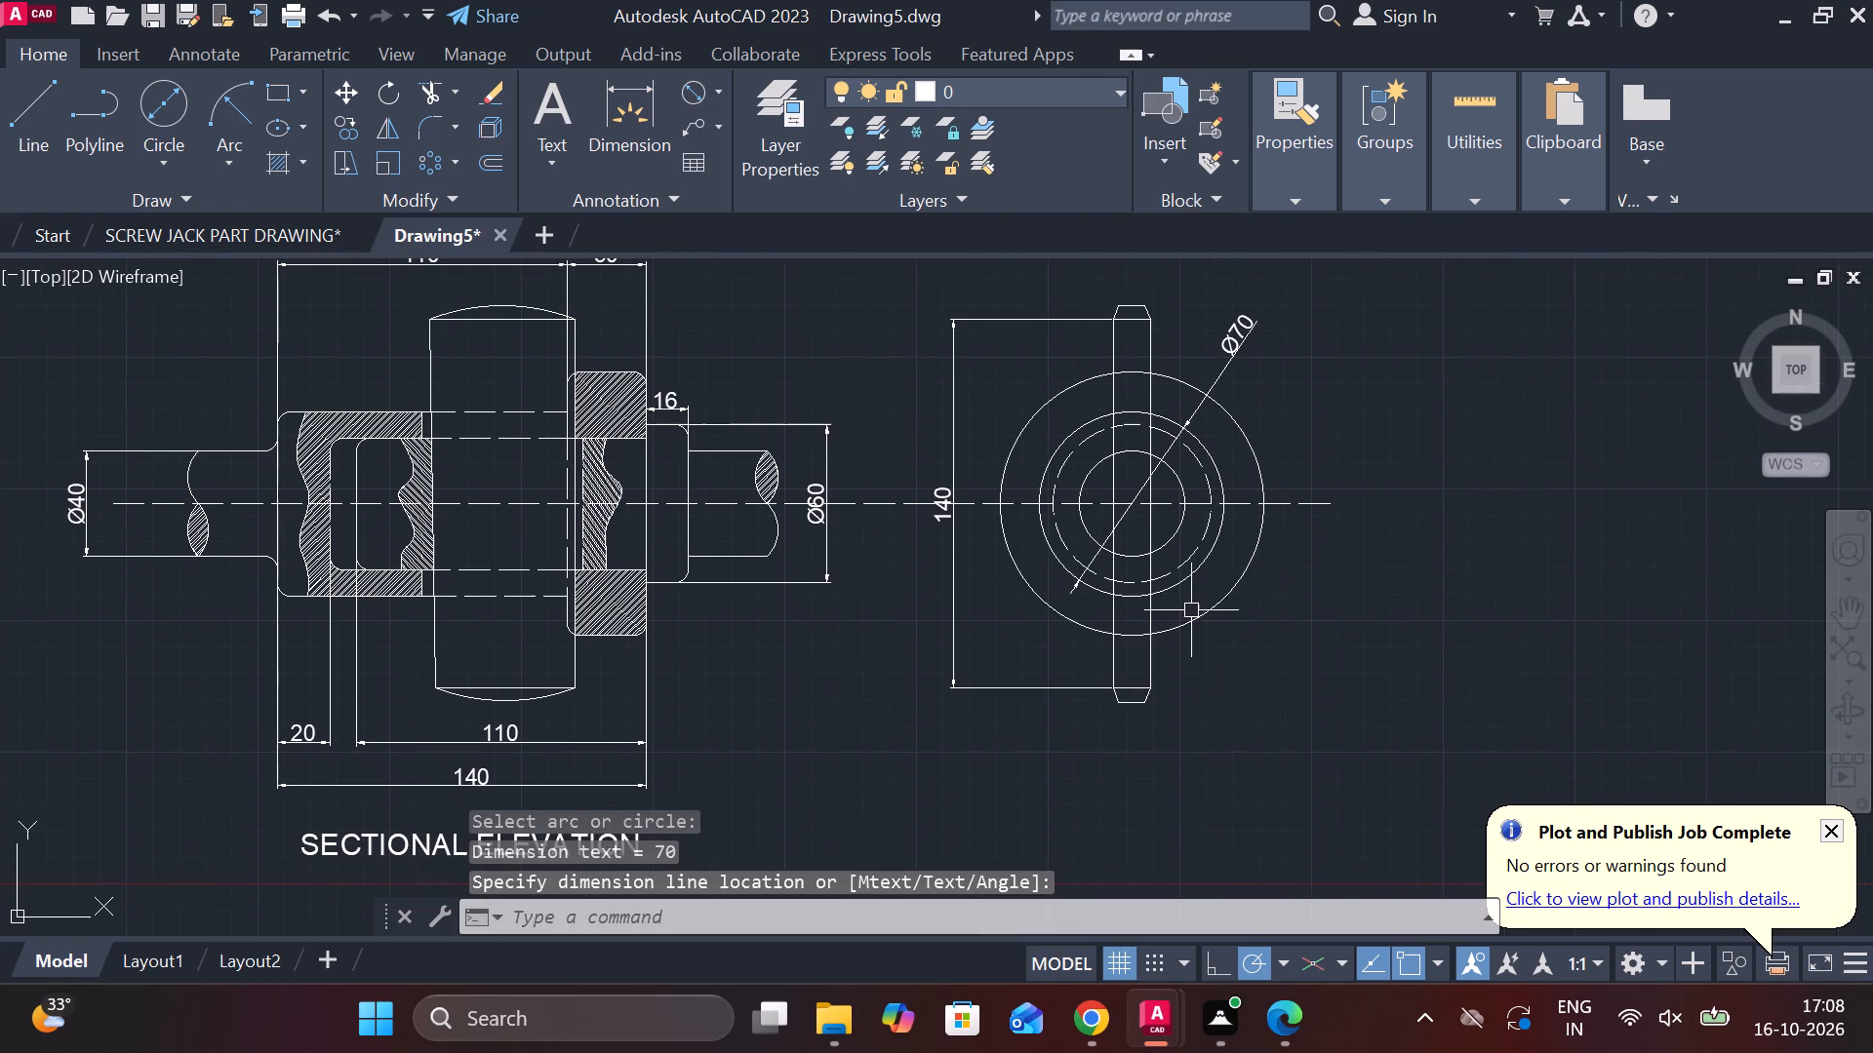
pyautogui.press('space')
pyautogui.click(1202, 612)
pyautogui.click(1266, 649)
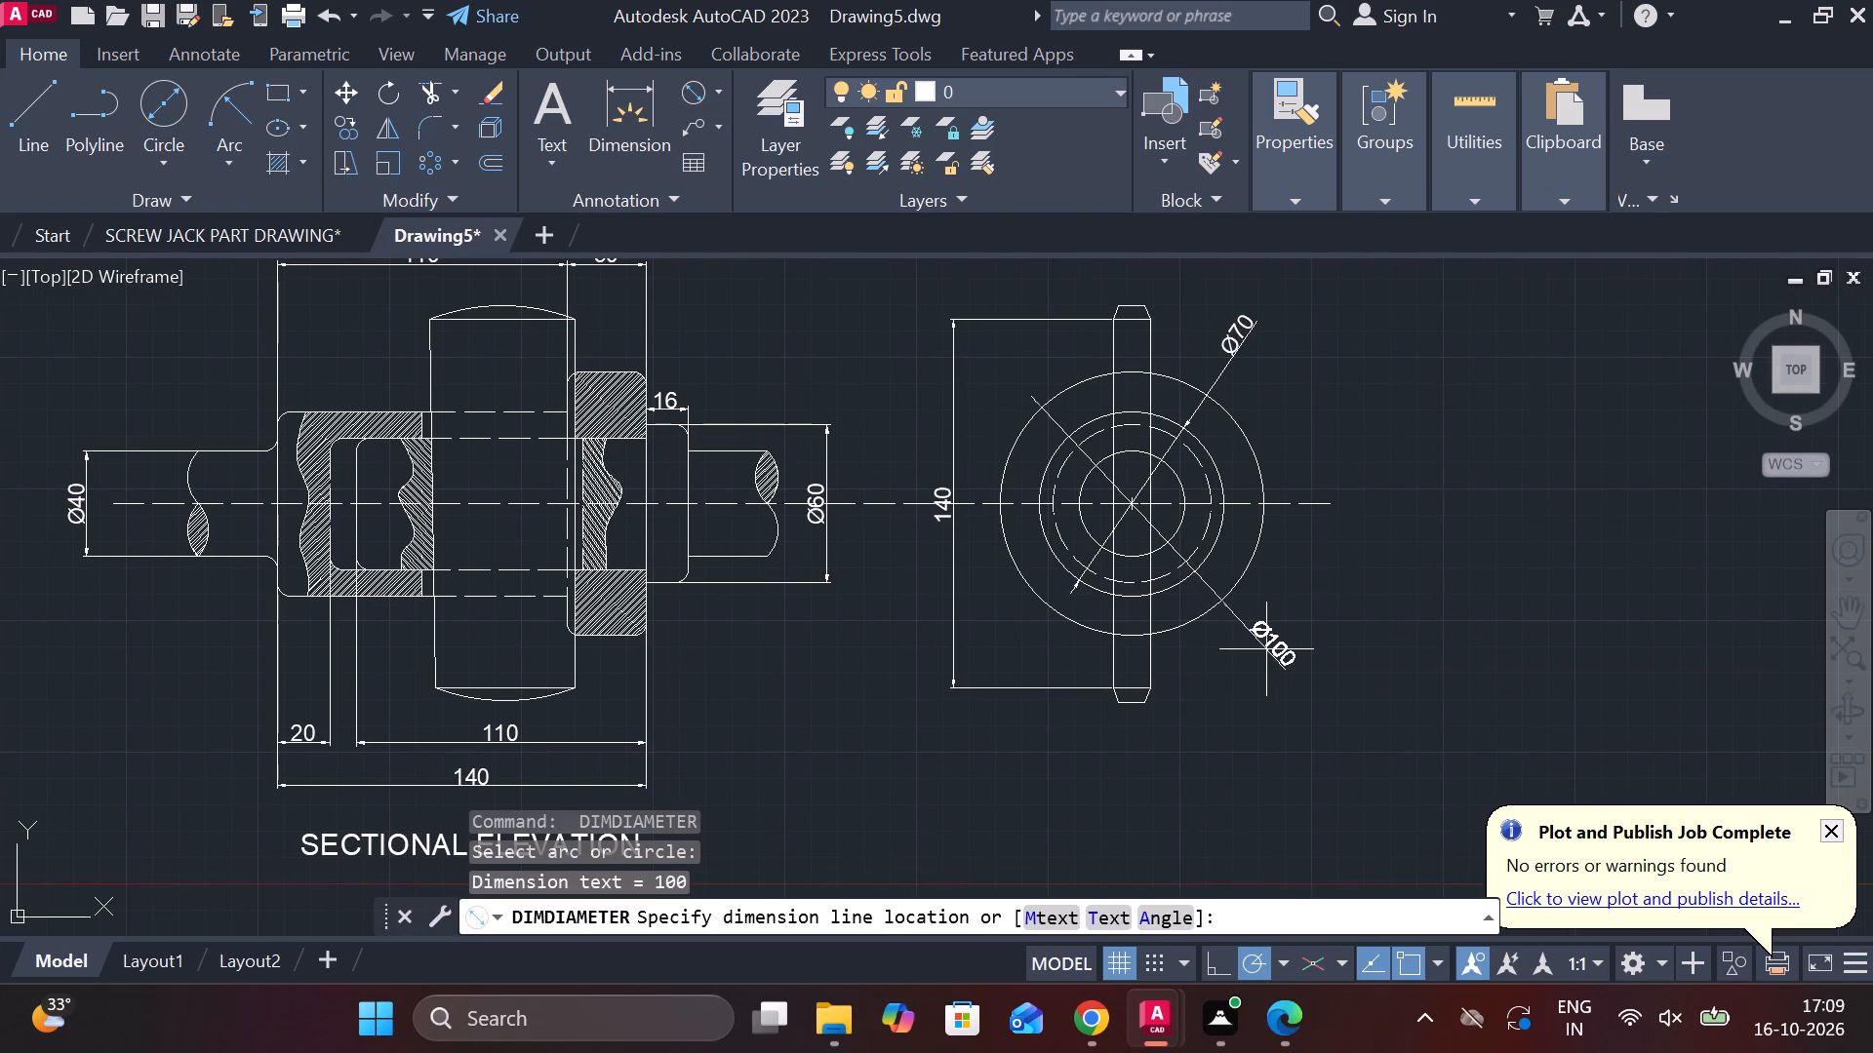
# Add a horizontal linear dimension for the cotter's width below its lower end in the side view.
pyautogui.click(723, 87)
pyautogui.click(749, 137)
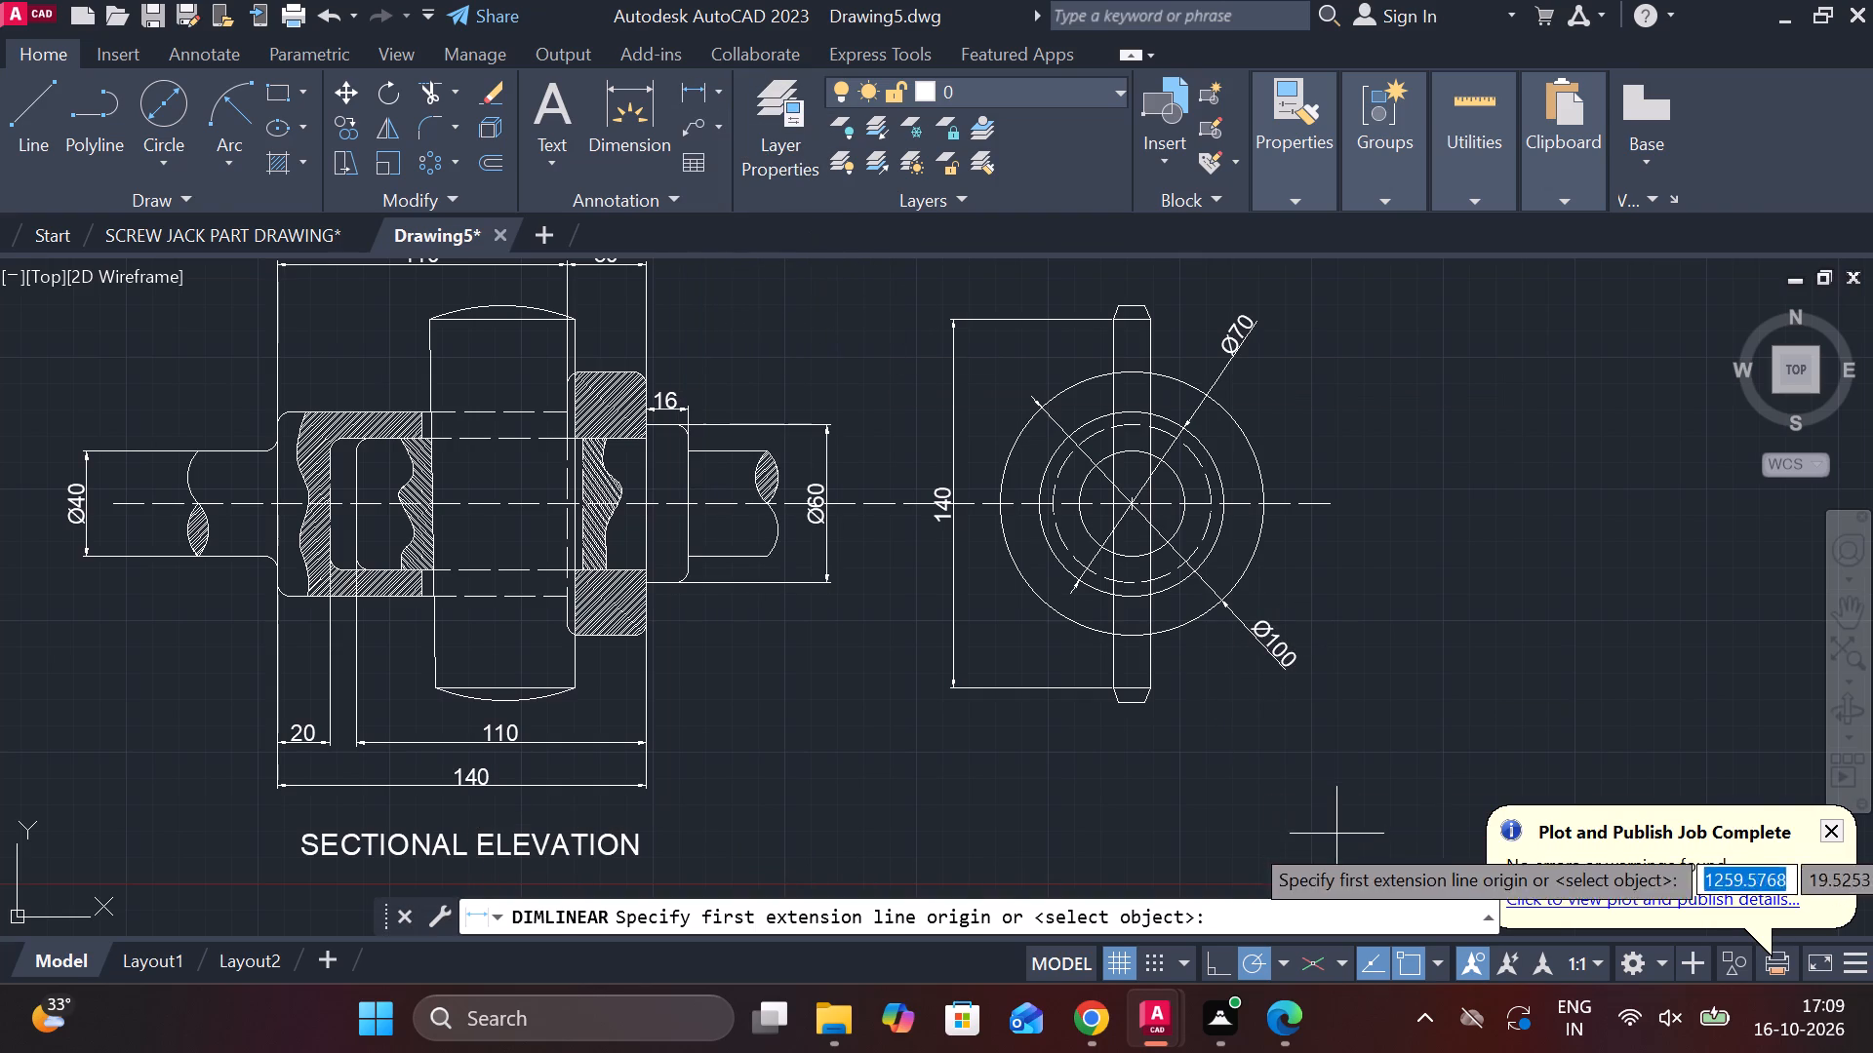
pyautogui.scroll(1, 1196, 686)
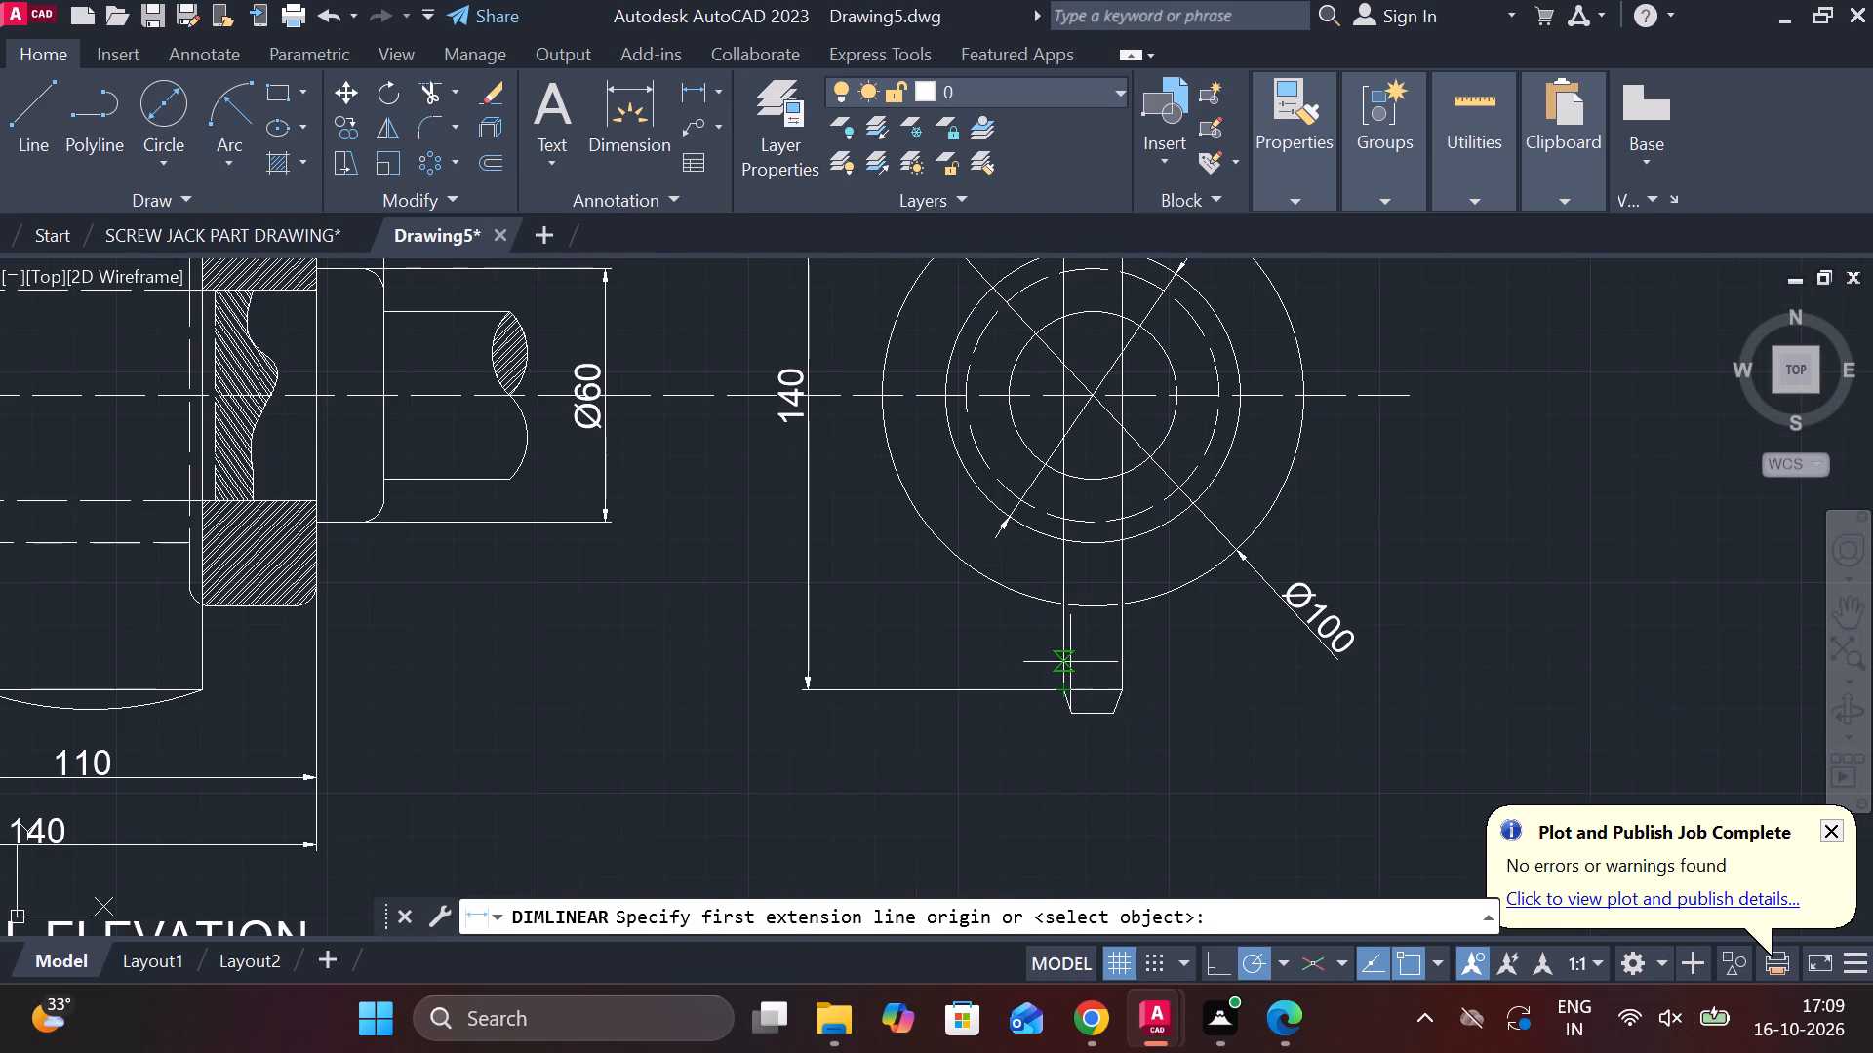
pyautogui.click(1070, 662)
pyautogui.click(1113, 660)
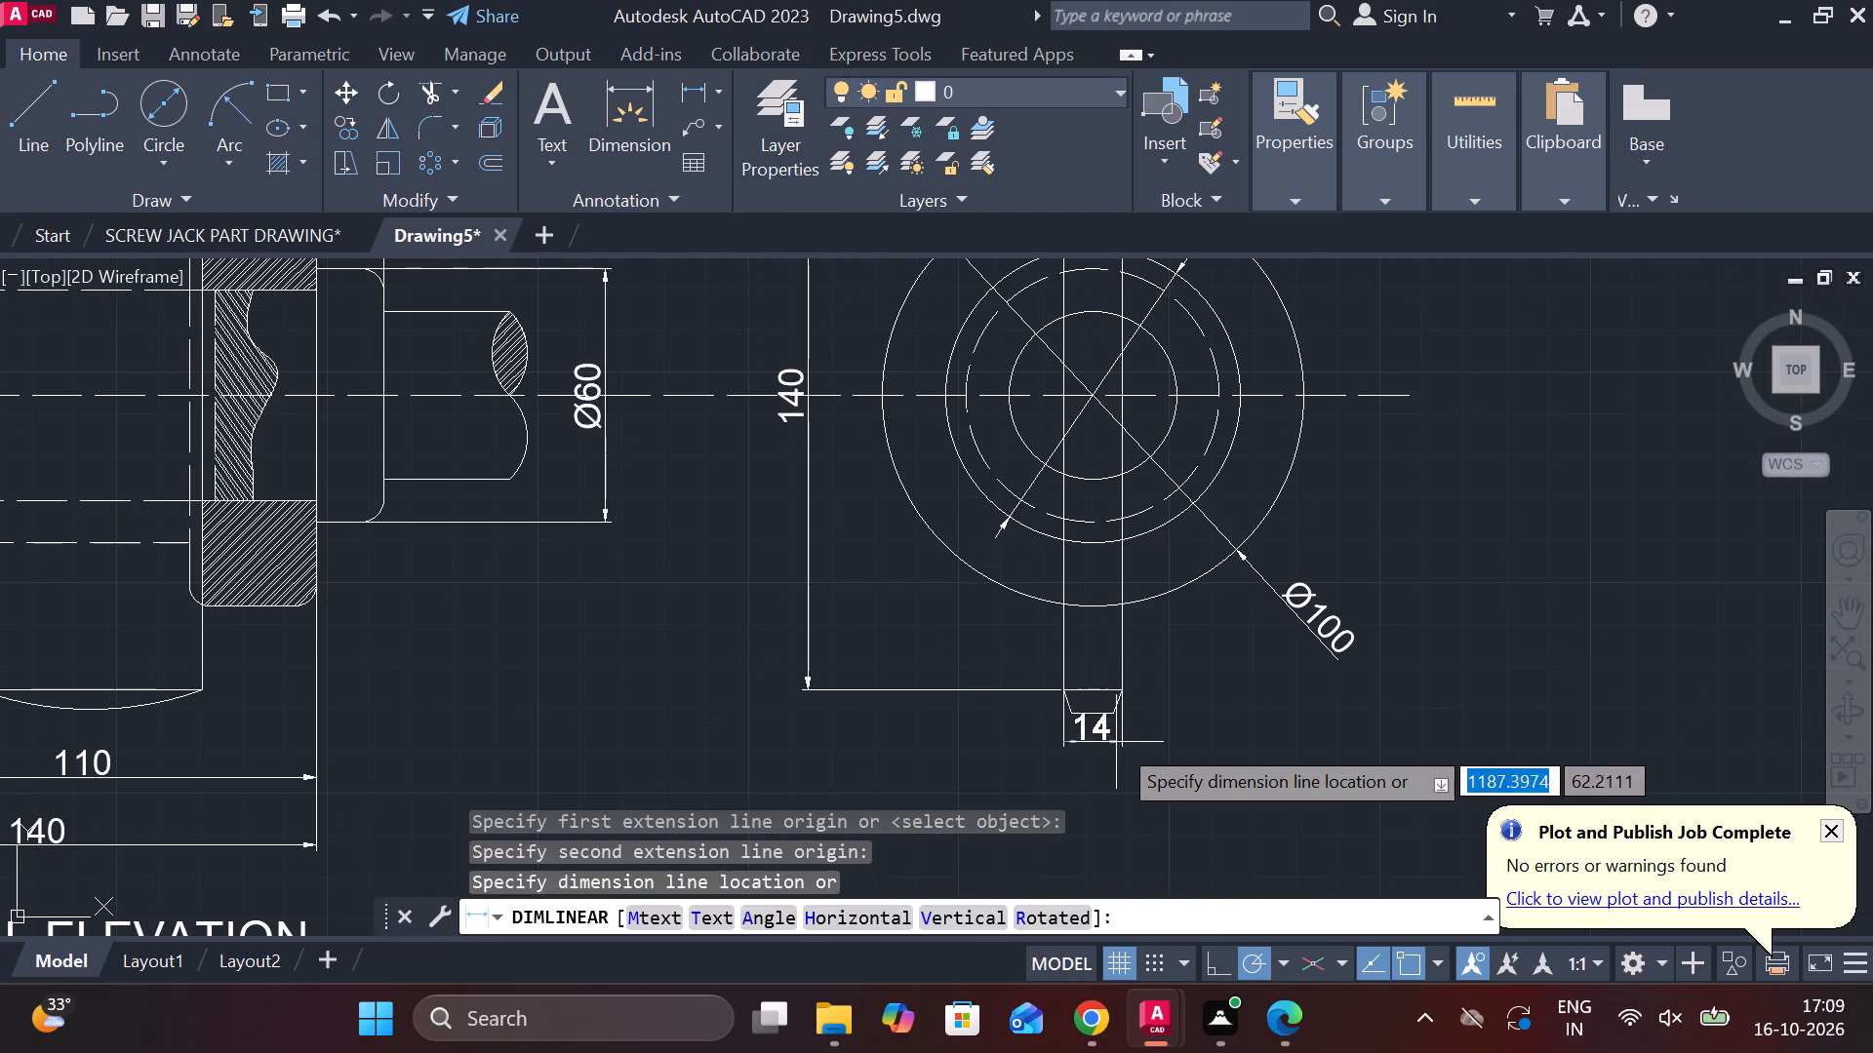
pyautogui.click(1119, 774)
# Copy the SECTIONAL ELEVATION label and place the copy below the side view.
pyautogui.scroll(-1, 1119, 774)
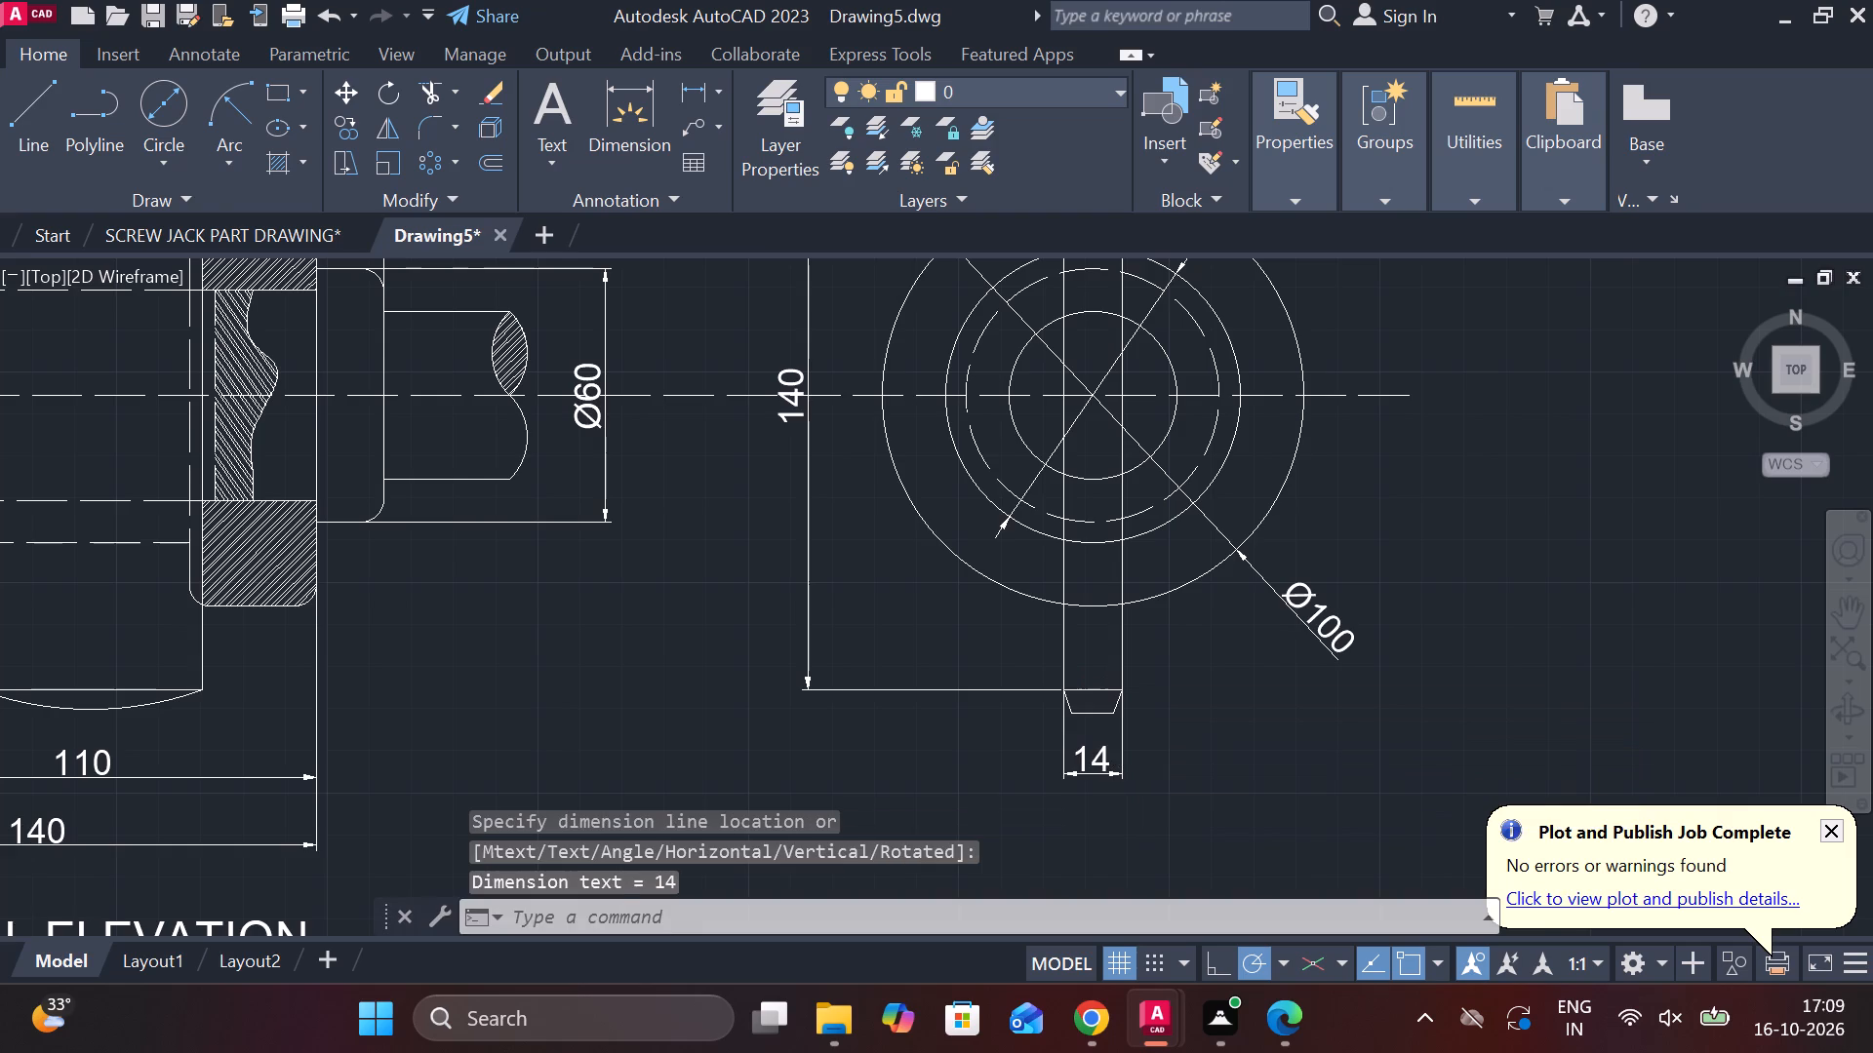
pyautogui.scroll(-2, 874, 660)
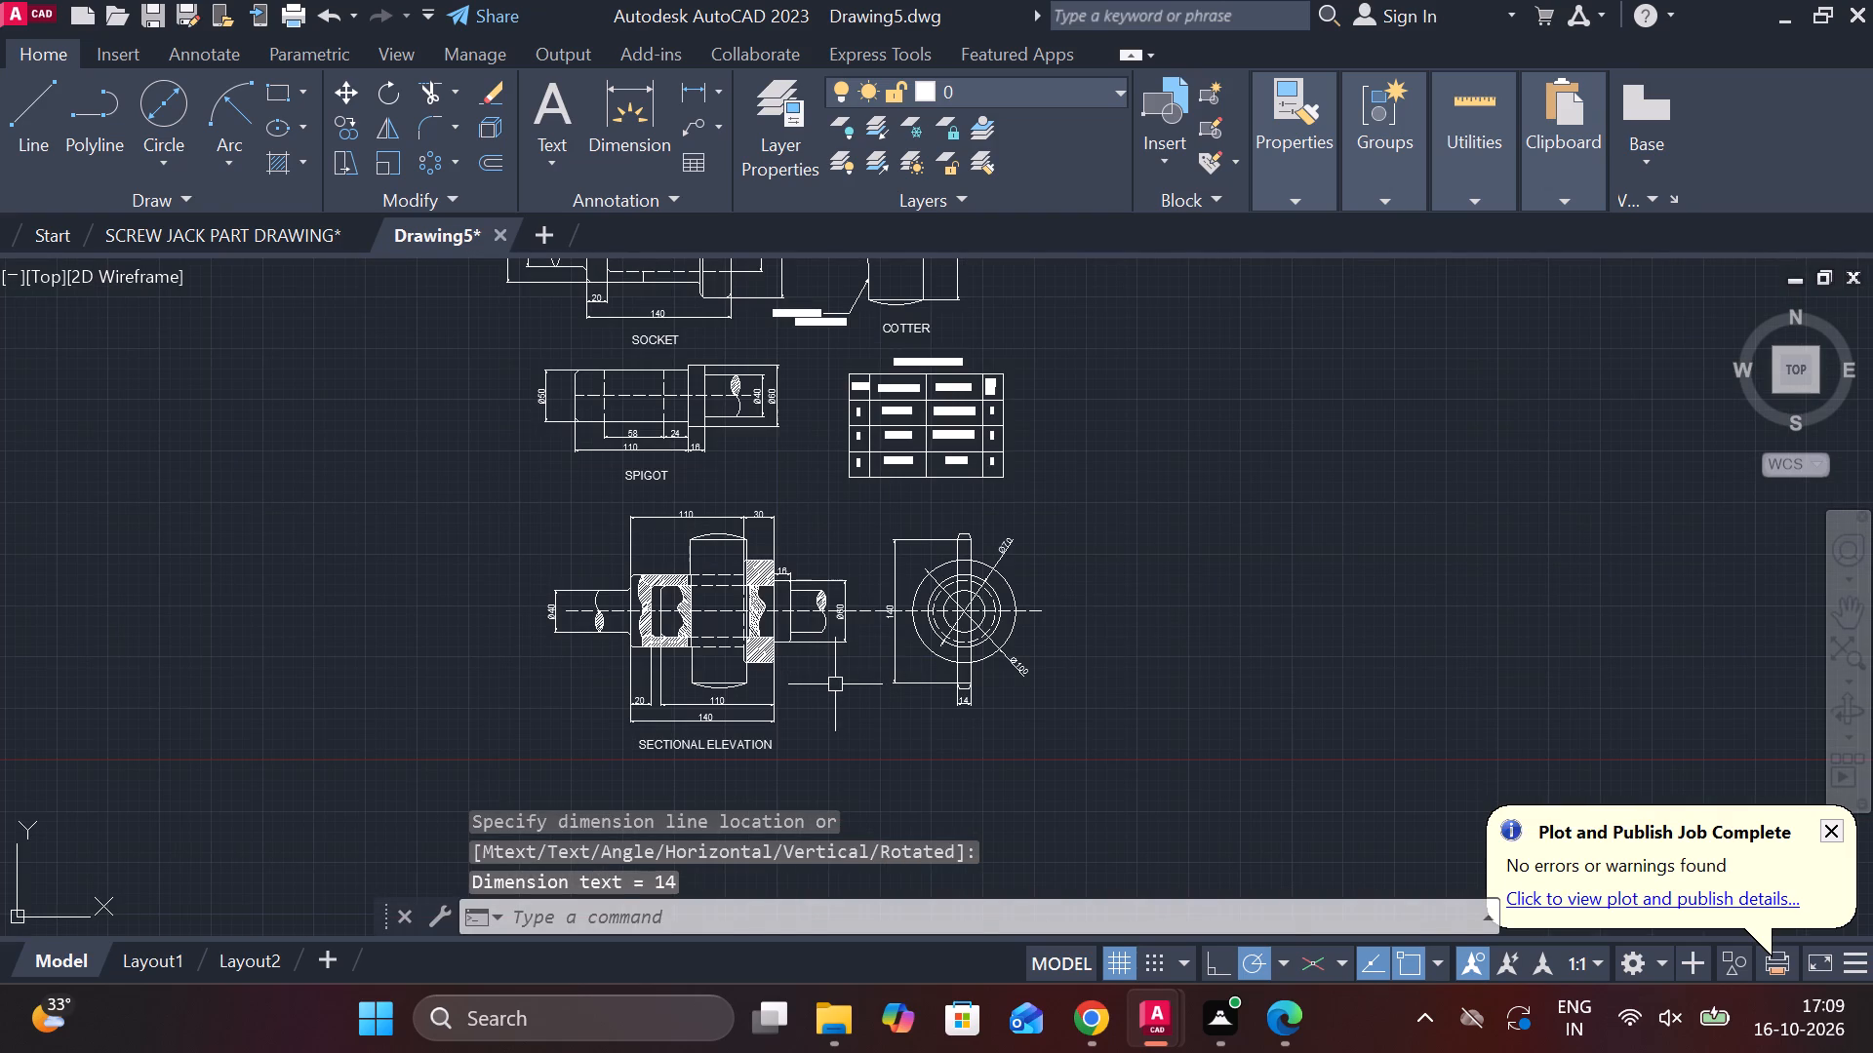
pyautogui.scroll(1, 839, 683)
pyautogui.moveTo(842, 683); pyautogui.dragTo(917, 628, button='middle')
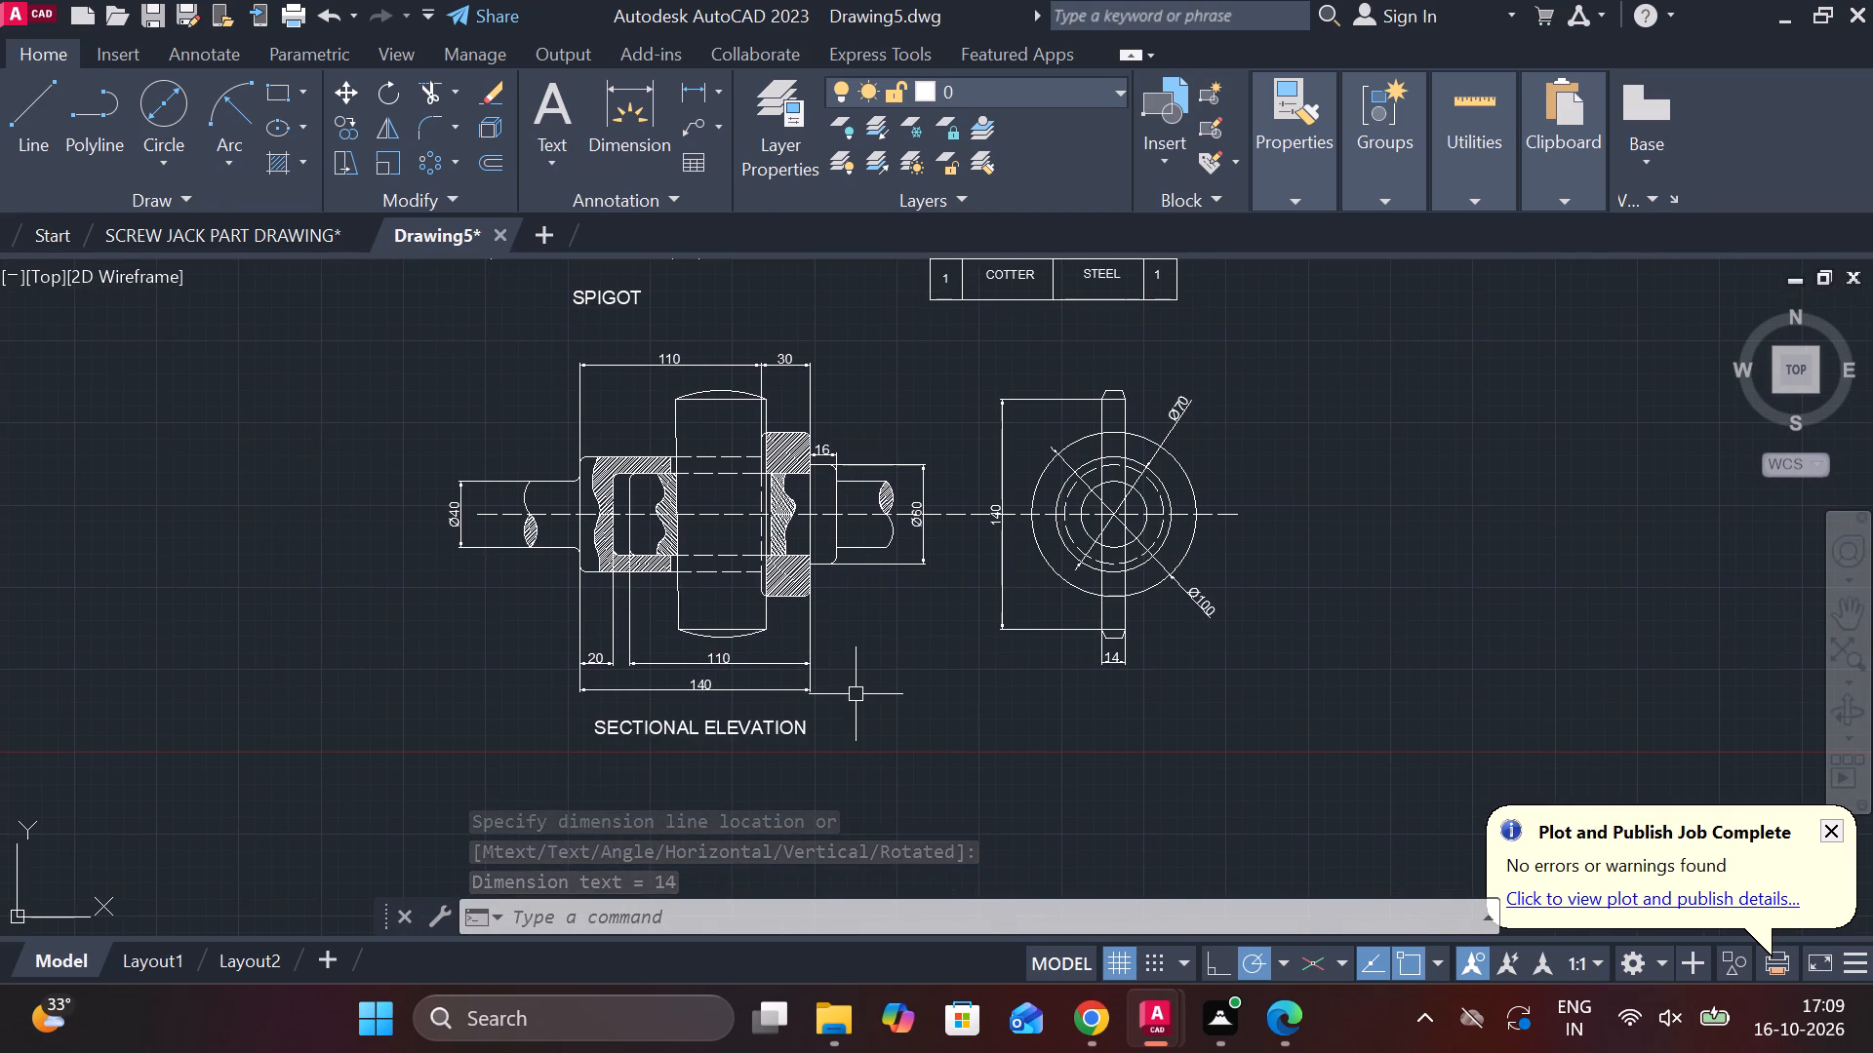
pyautogui.click(779, 729)
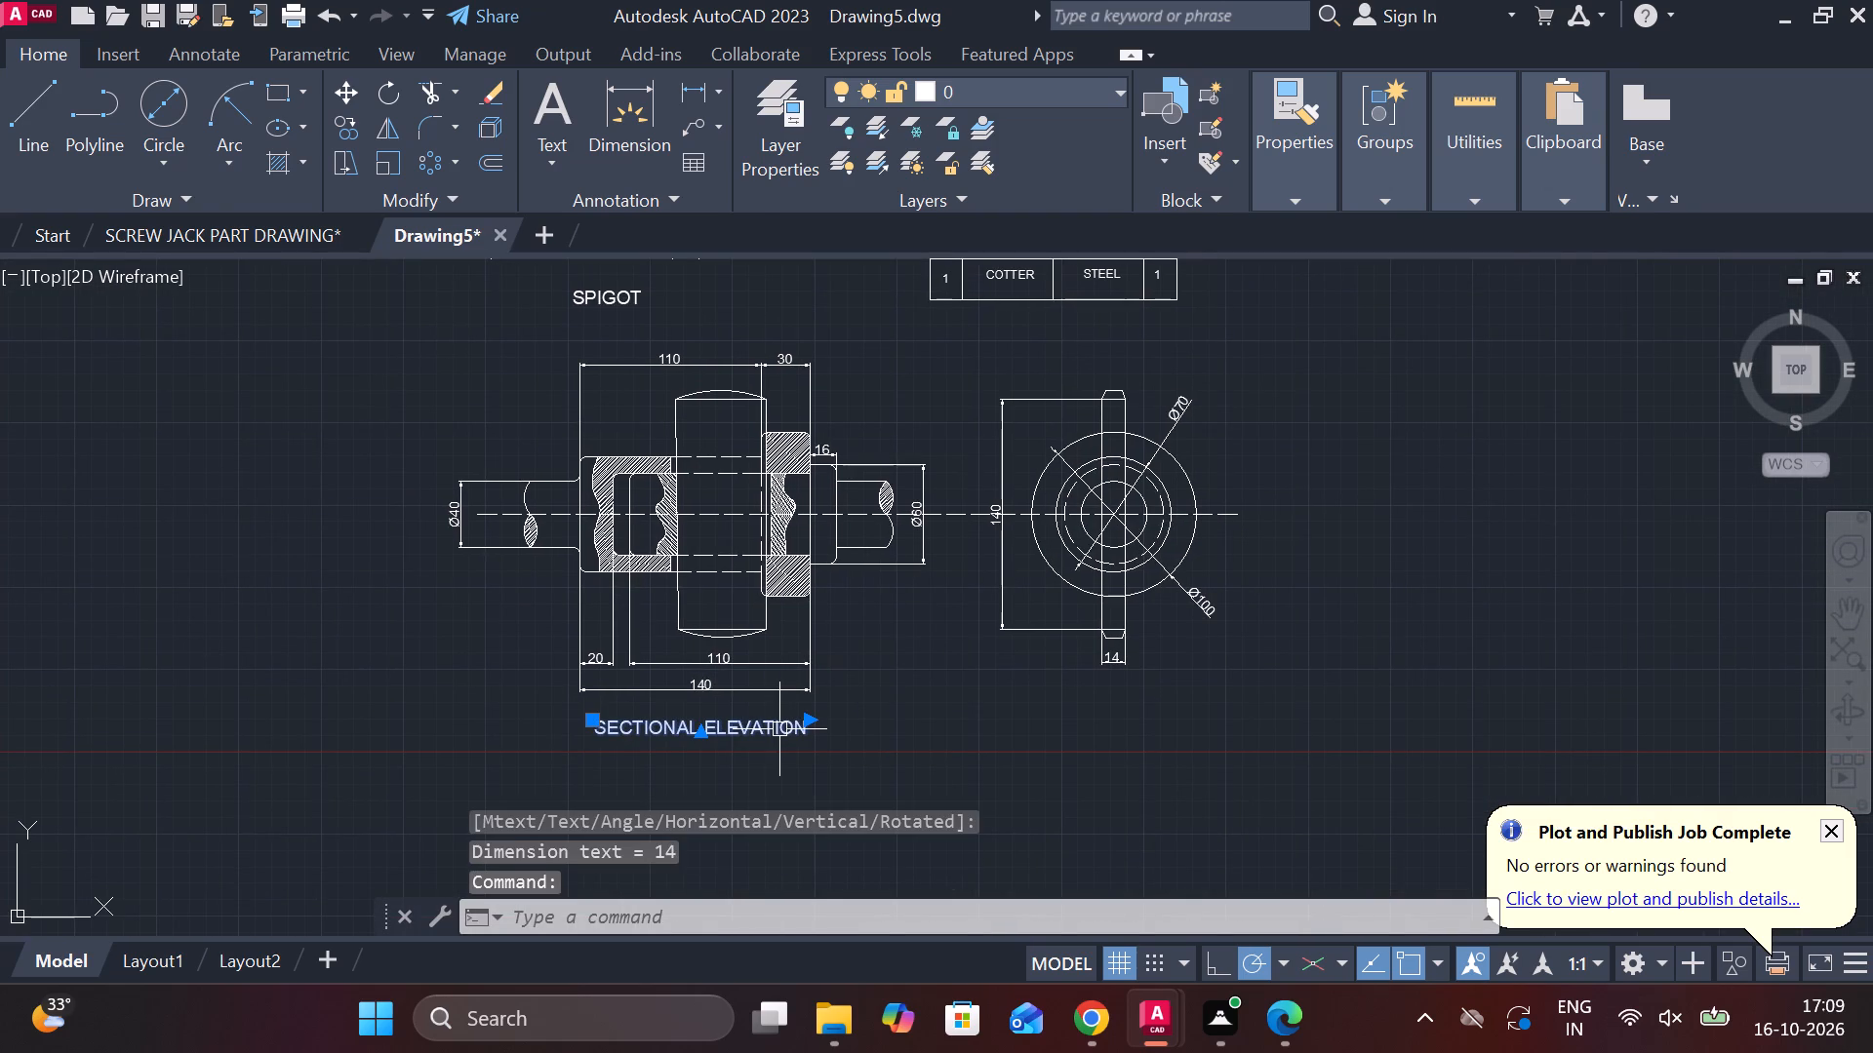
pyautogui.hotkey('ctrl', 'c')
pyautogui.hotkey('ctrl', 'v')
pyautogui.scroll(2, 1016, 718)
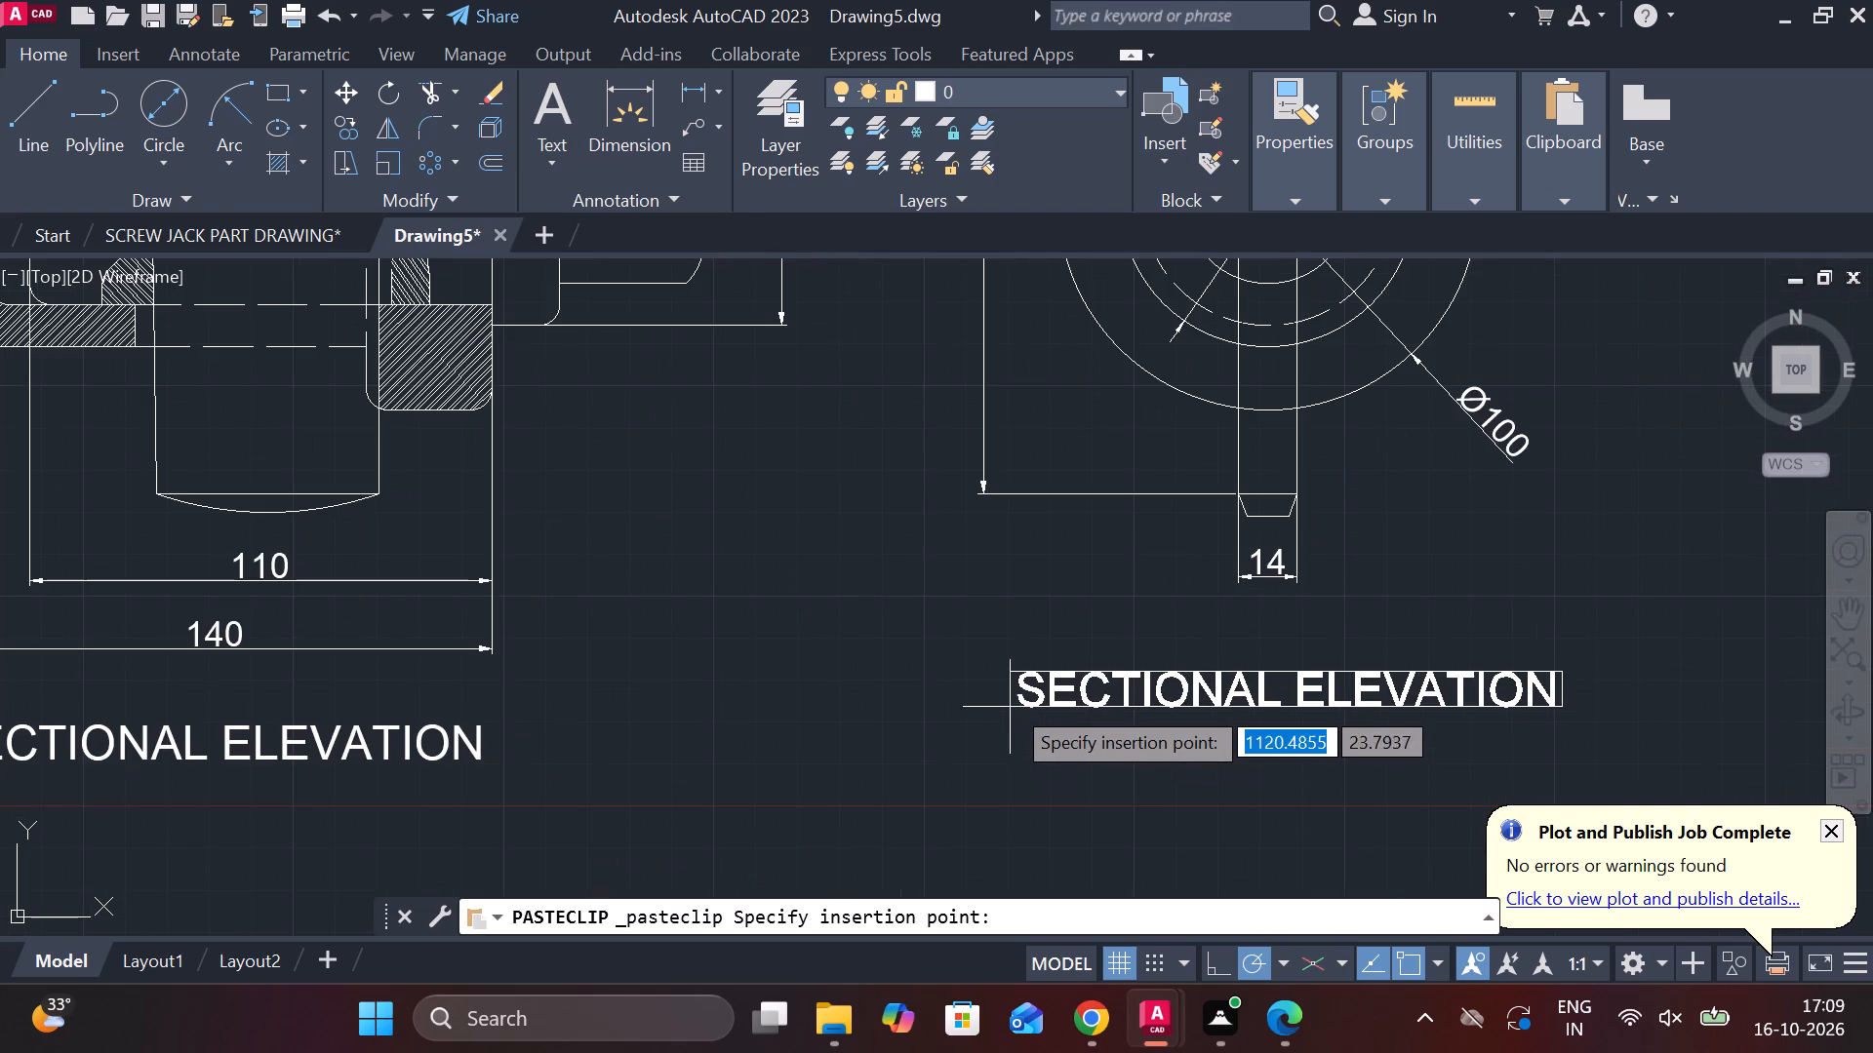
pyautogui.click(1008, 682)
# Replace the copied label's text under the side view with LEFT SIDE VIEW.
pyautogui.doubleClick(1116, 669)
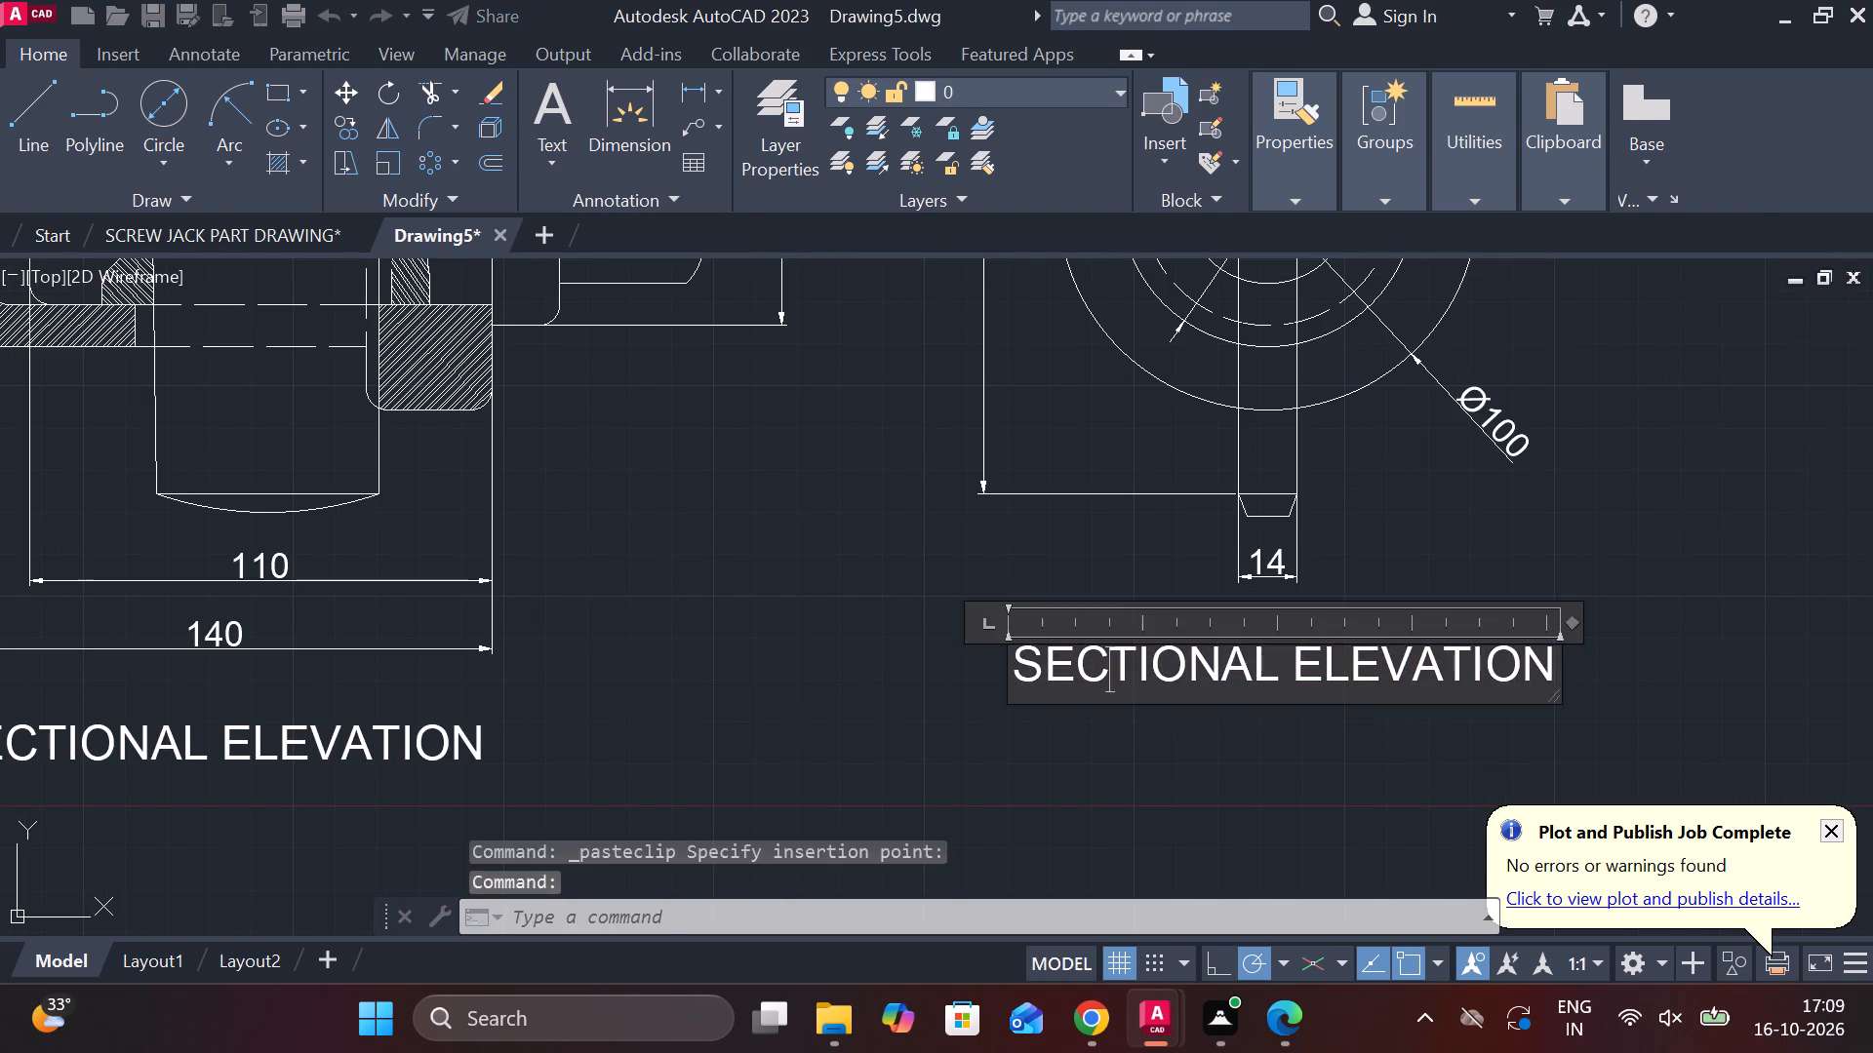
pyautogui.press('Right')
pyautogui.press('Right')
pyautogui.press('Right')
pyautogui.press('Right')
pyautogui.press('Right')
pyautogui.press('Right')
pyautogui.press('Right')
pyautogui.press('Right')
pyautogui.press('Right')
pyautogui.press('Right')
pyautogui.press('Right')
pyautogui.press('Right')
pyautogui.press('Right')
pyautogui.press('Right')
pyautogui.press('Right')
pyautogui.press('Right')
pyautogui.press('Right')
pyautogui.press('Right')
pyautogui.press('Right')
pyautogui.press('Right')
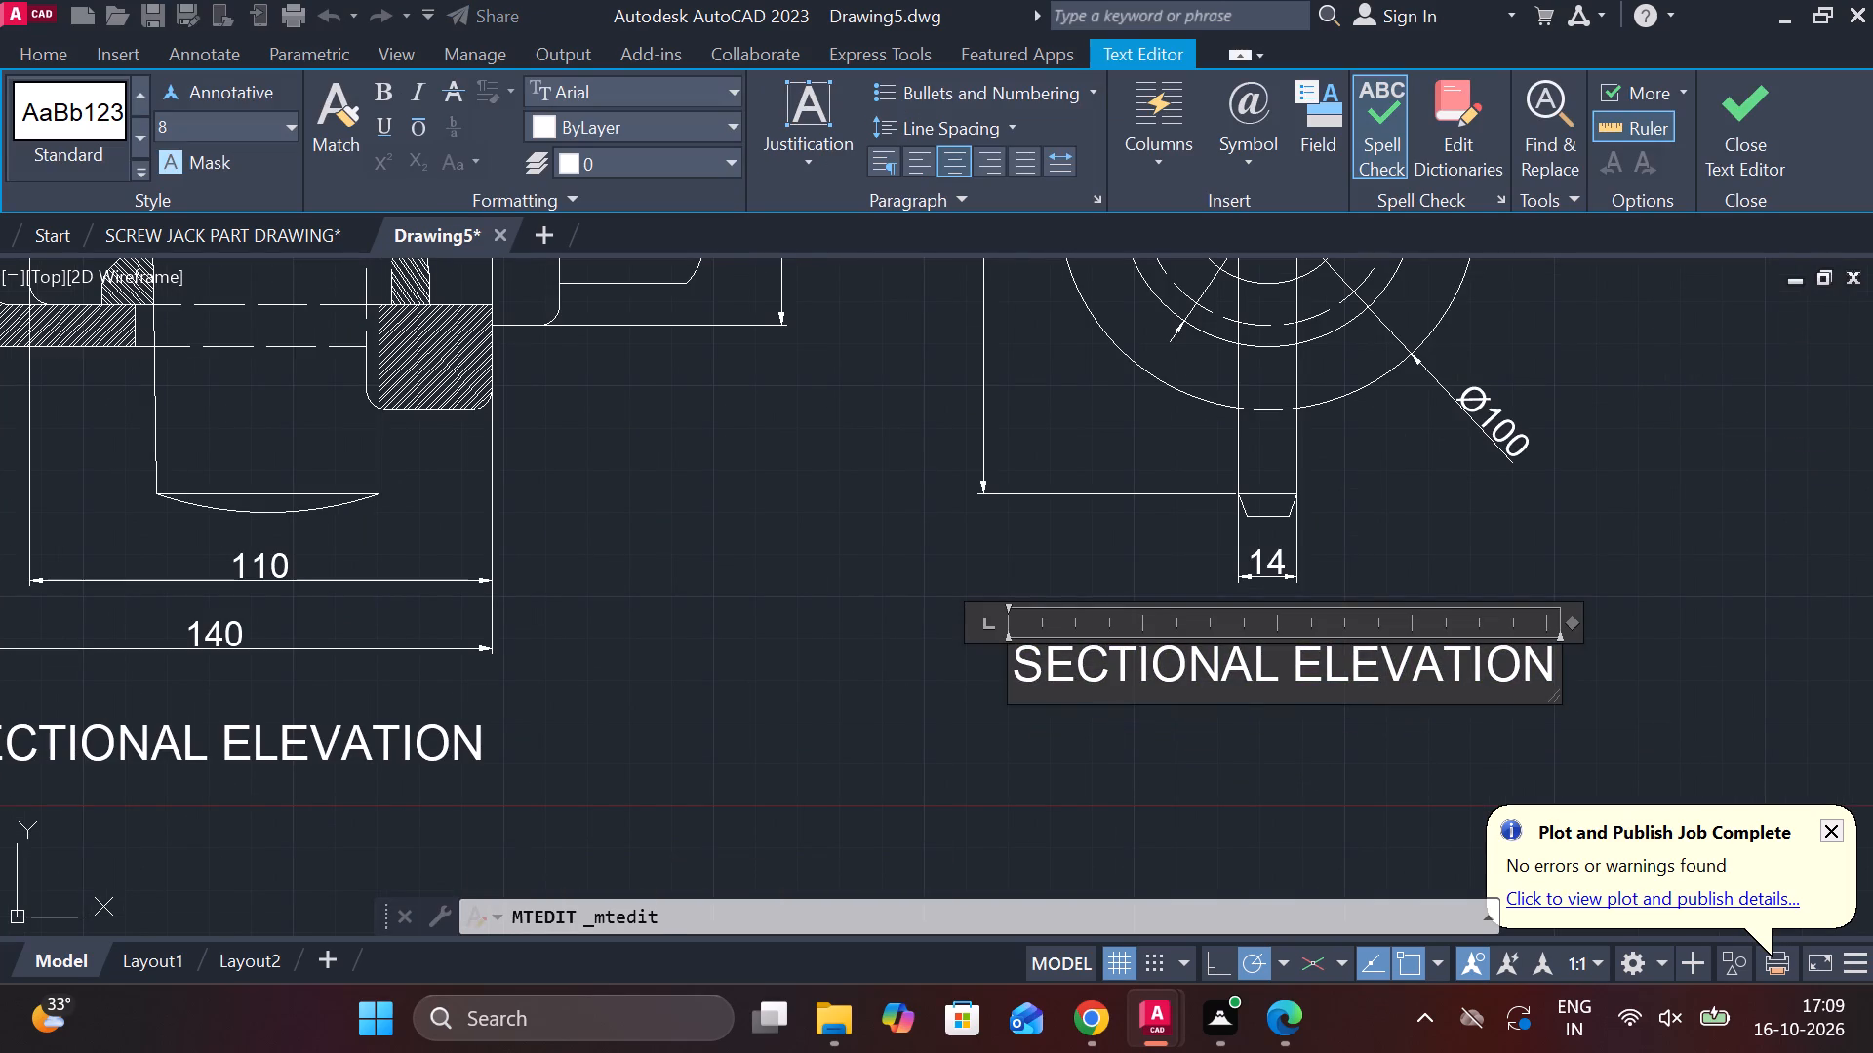
pyautogui.press('BackSpace')
pyautogui.press('BackSpace')
pyautogui.press('BackSpace')
pyautogui.press('BackSpace')
pyautogui.press('BackSpace')
pyautogui.press('BackSpace')
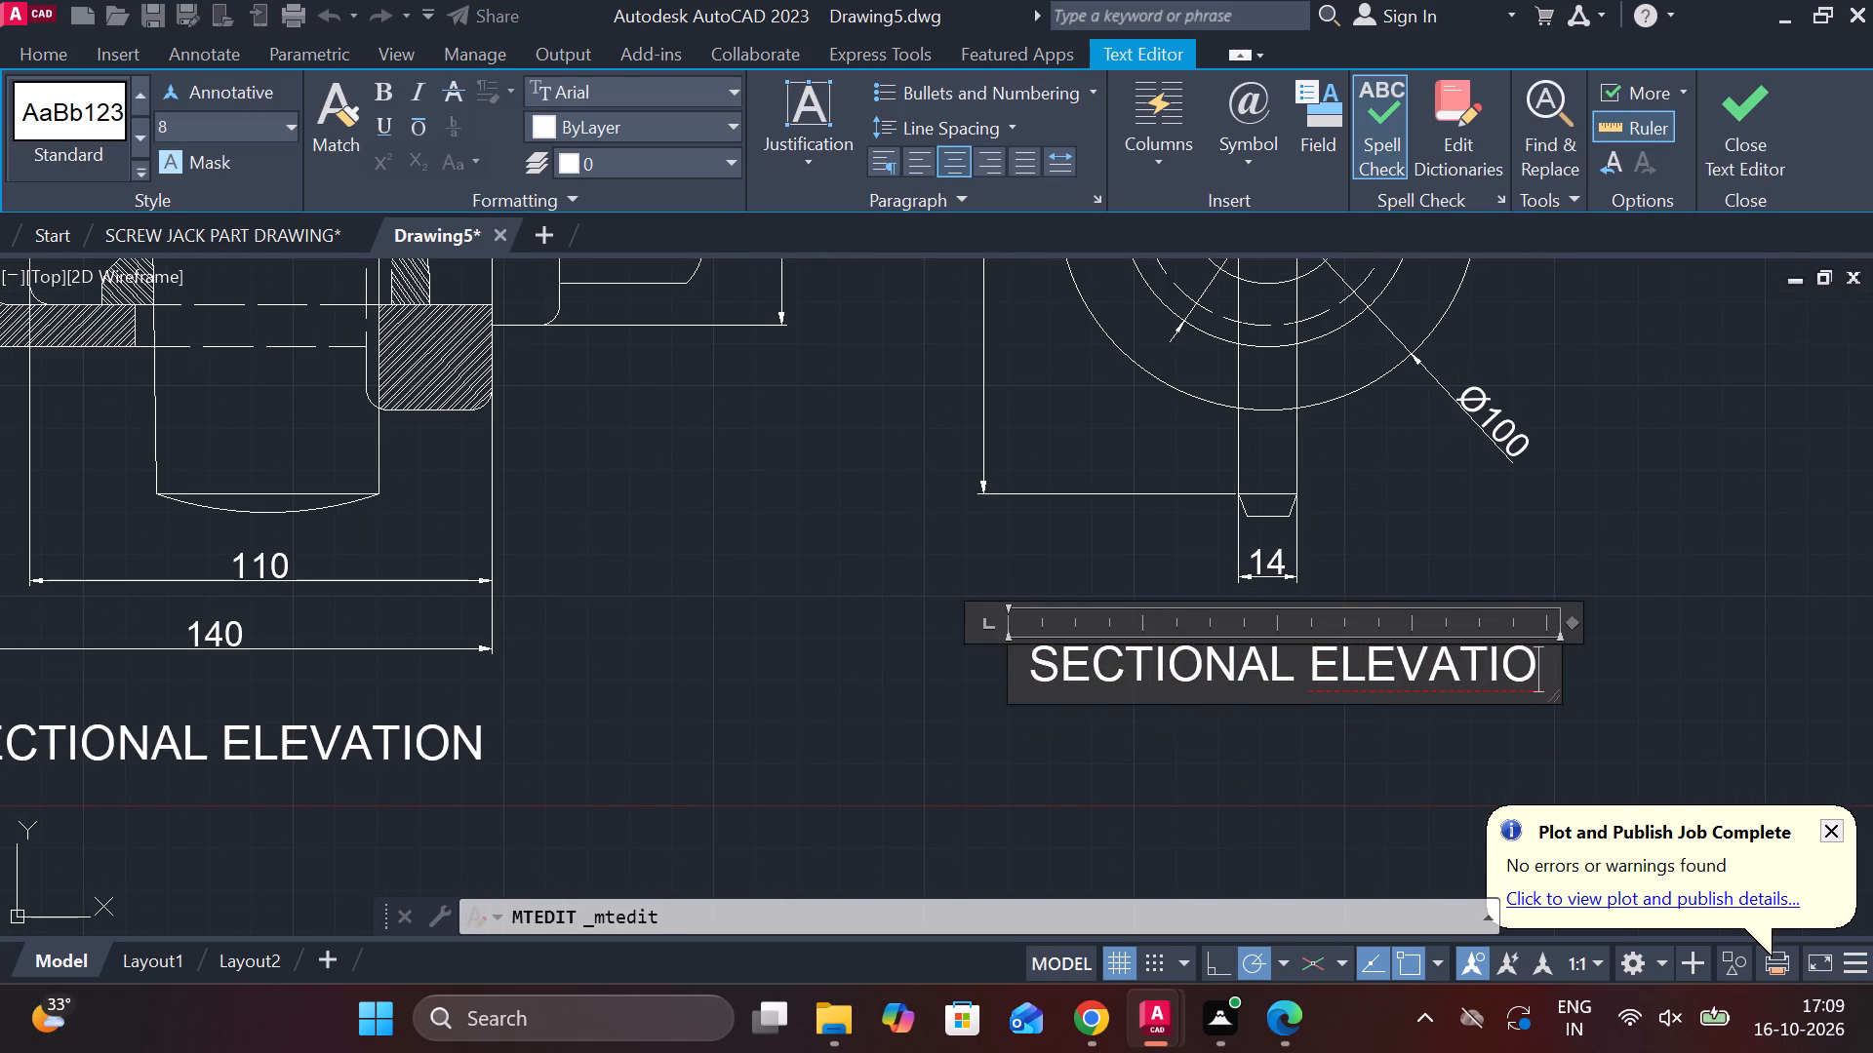
pyautogui.press('BackSpace')
pyautogui.press('BackSpace')
pyautogui.press('BackSpace')
pyautogui.press('BackSpace')
pyautogui.press('BackSpace')
pyautogui.press('BackSpace')
pyautogui.press('BackSpace')
pyautogui.press('BackSpace')
pyautogui.press('BackSpace')
pyautogui.press('BackSpace')
pyautogui.press('BackSpace')
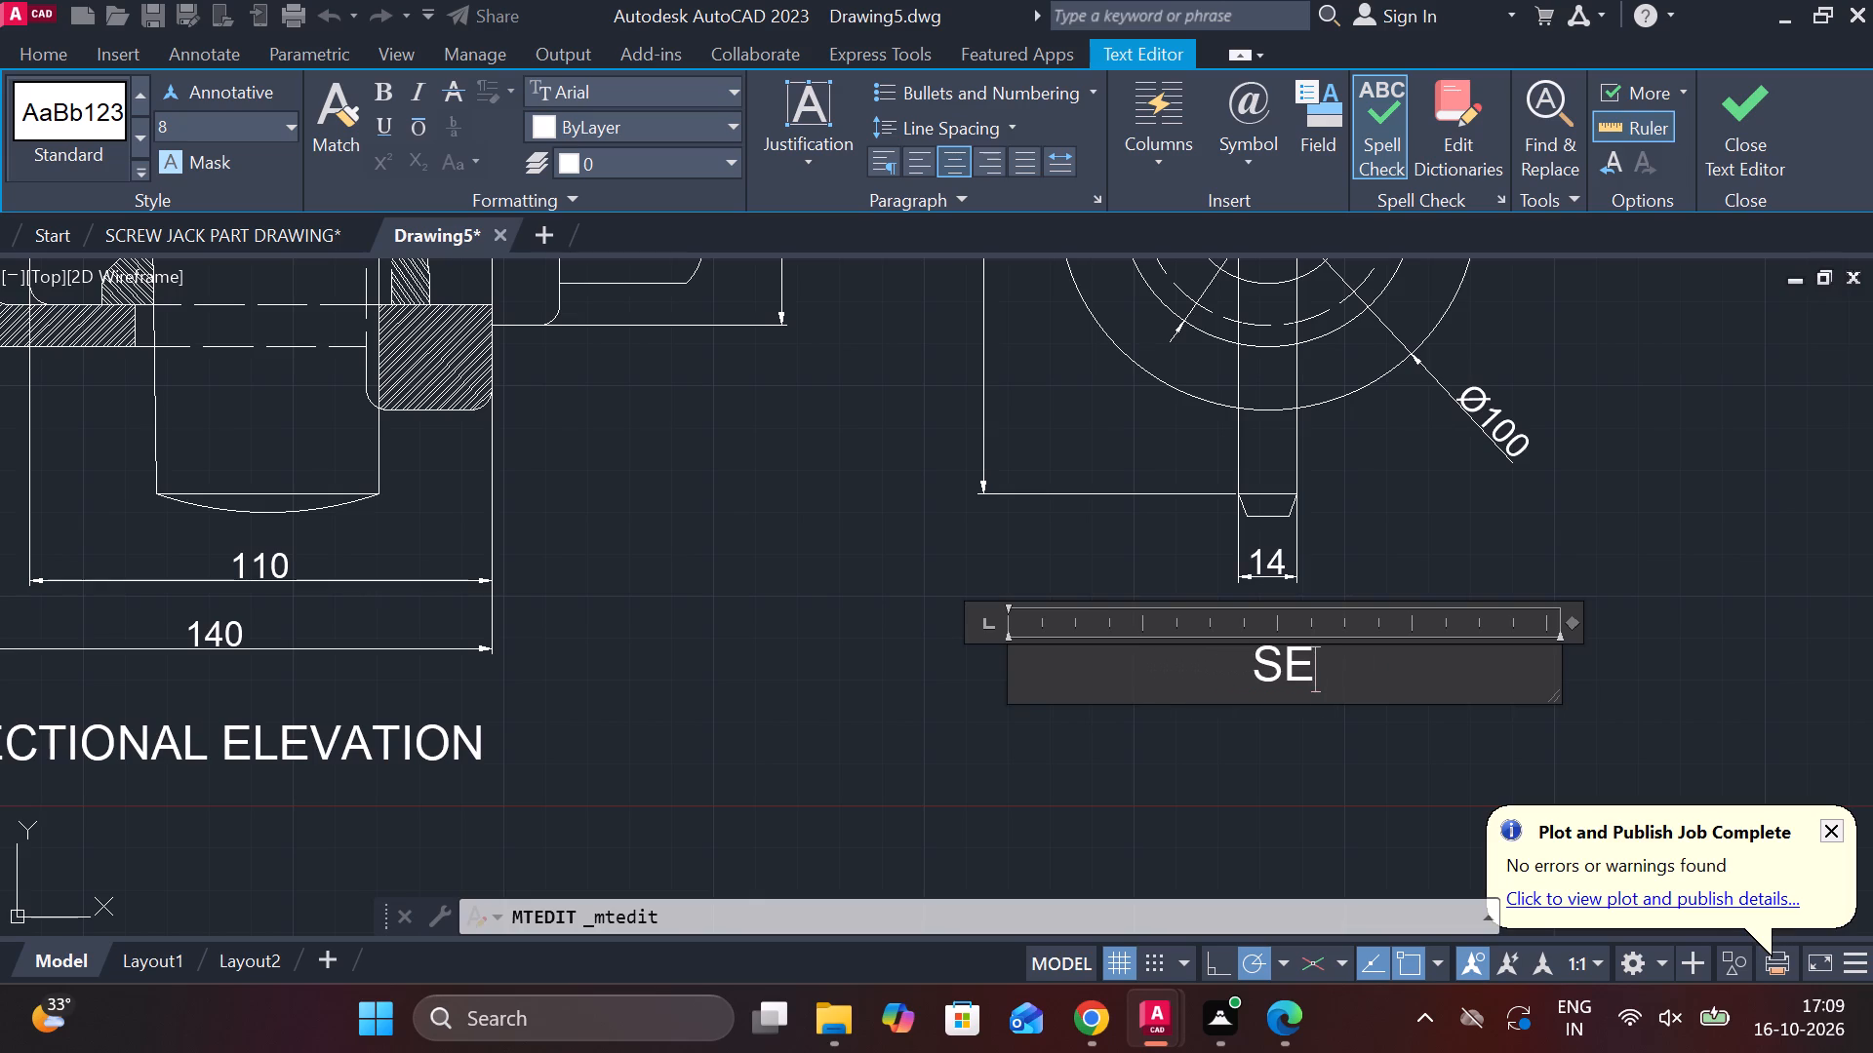
pyautogui.press('BackSpace')
pyautogui.press('BackSpace')
pyautogui.write('LEF')
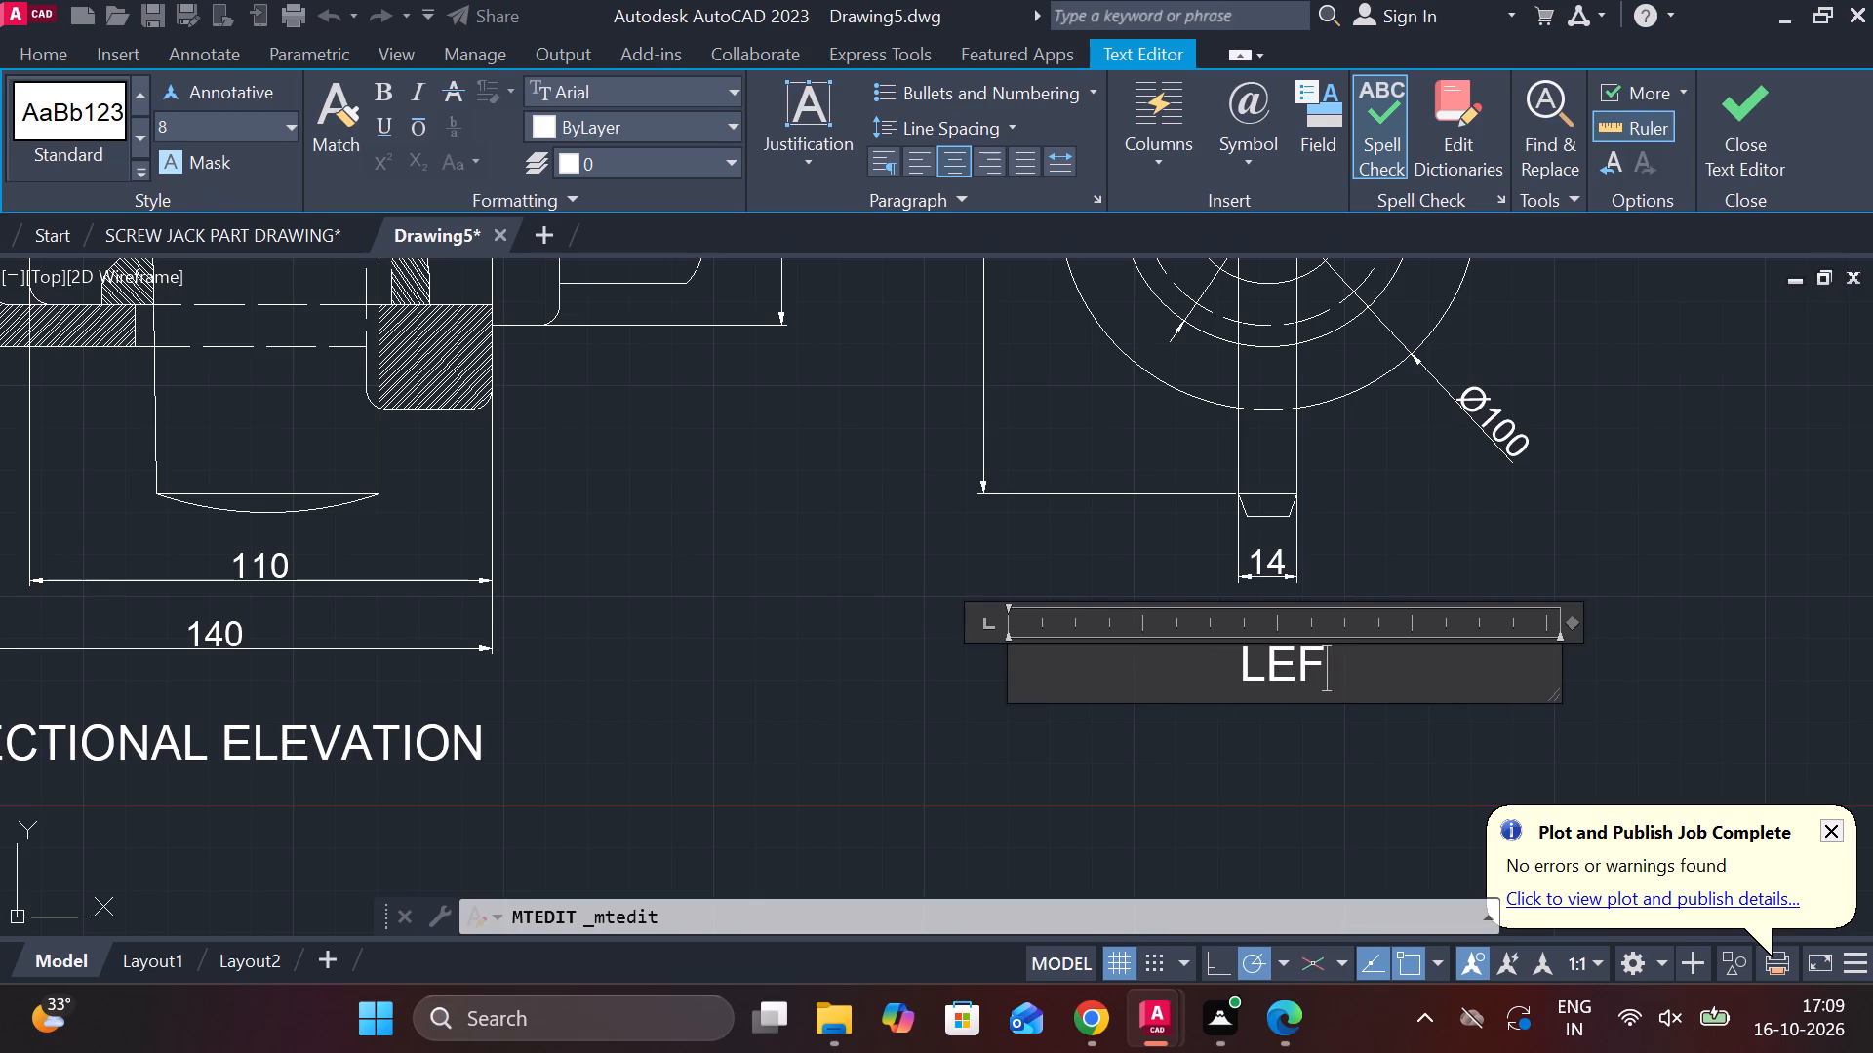
pyautogui.press('t')
pyautogui.press('space')
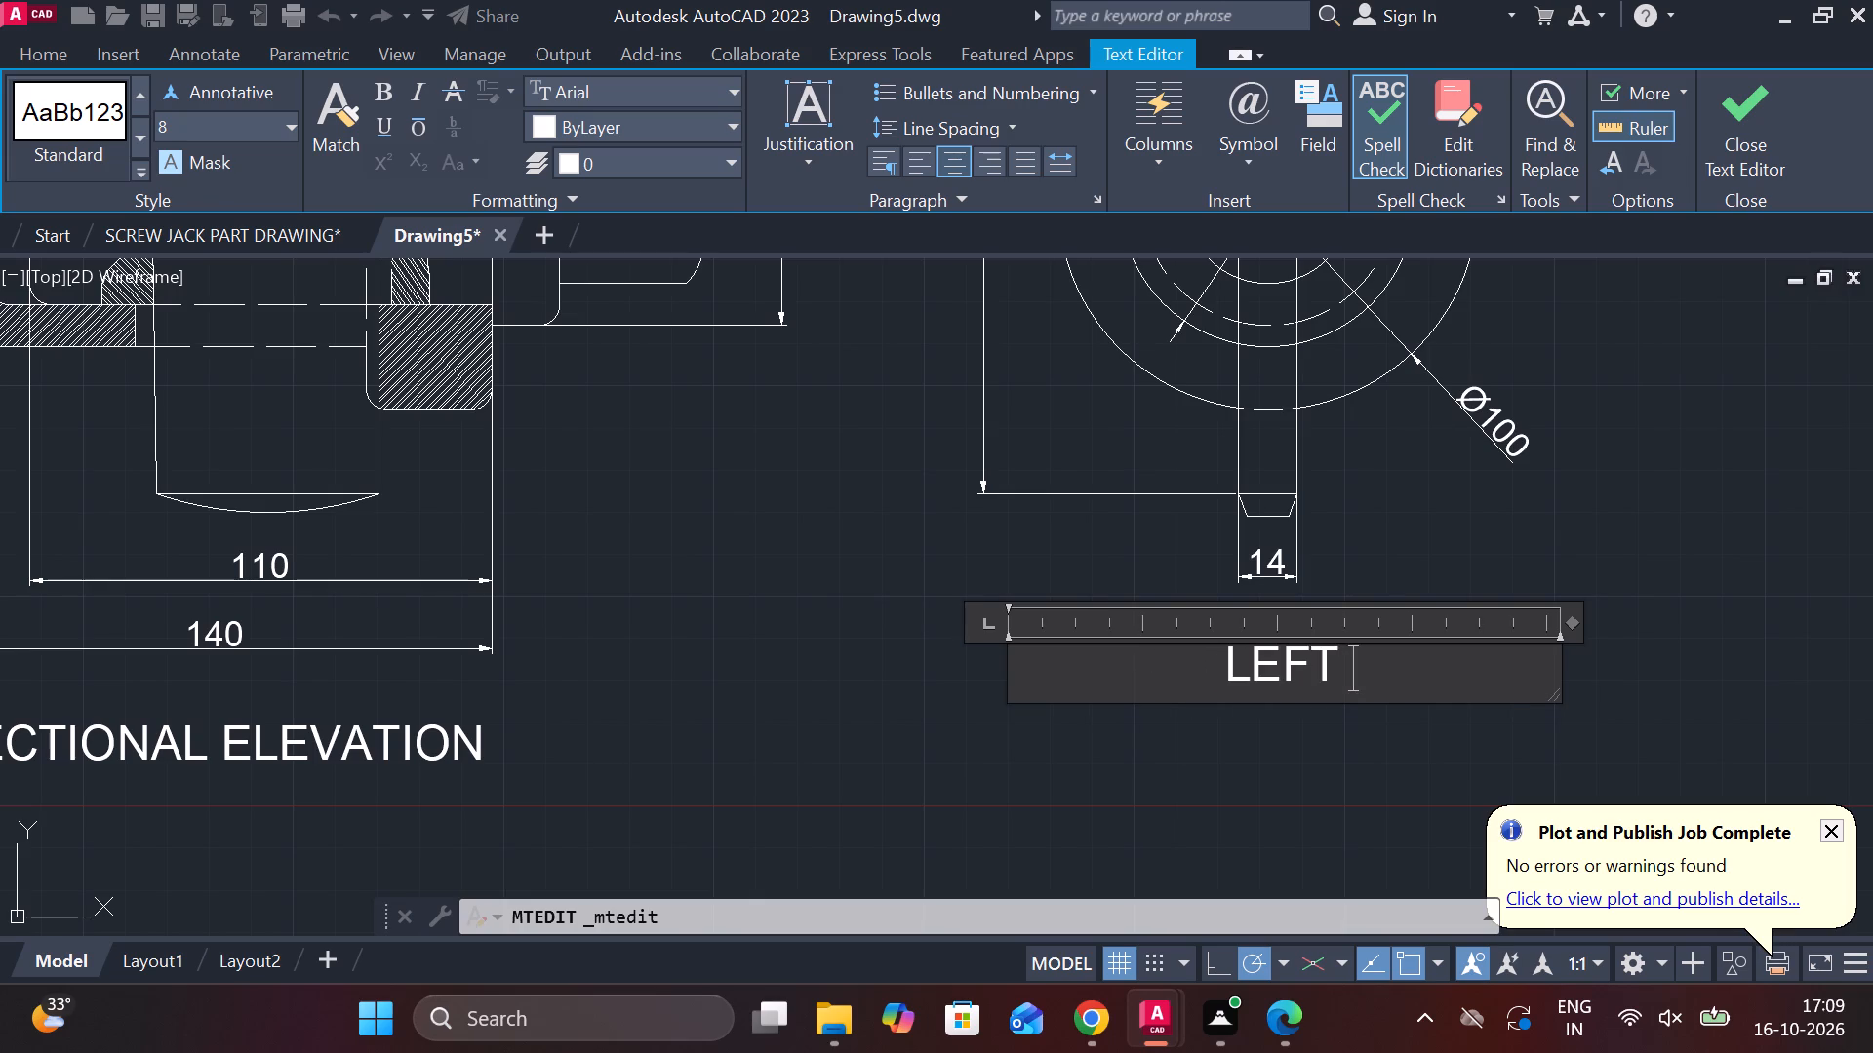
pyautogui.write('SIDE VIEW')
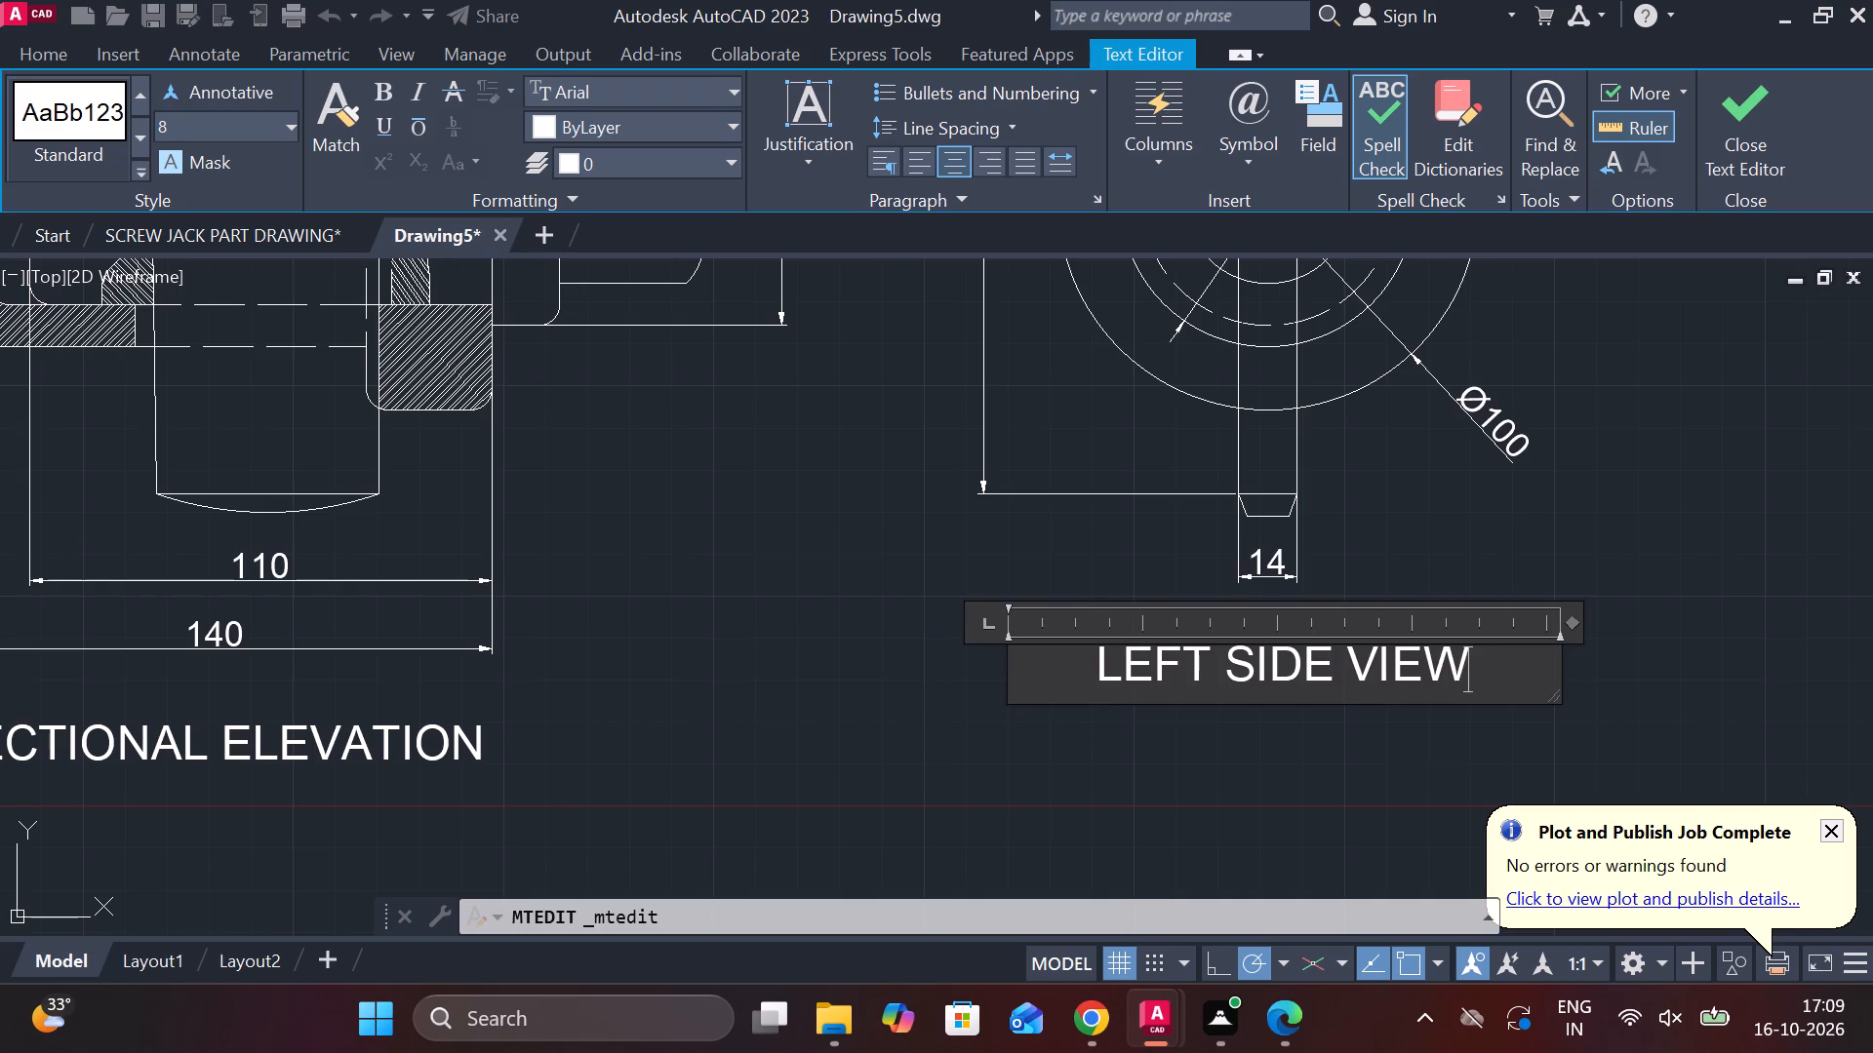
pyautogui.click(1731, 176)
# Draw a rectangle 190 wide and 65 high in the empty area to the right of the views.
pyautogui.scroll(-2, 1199, 757)
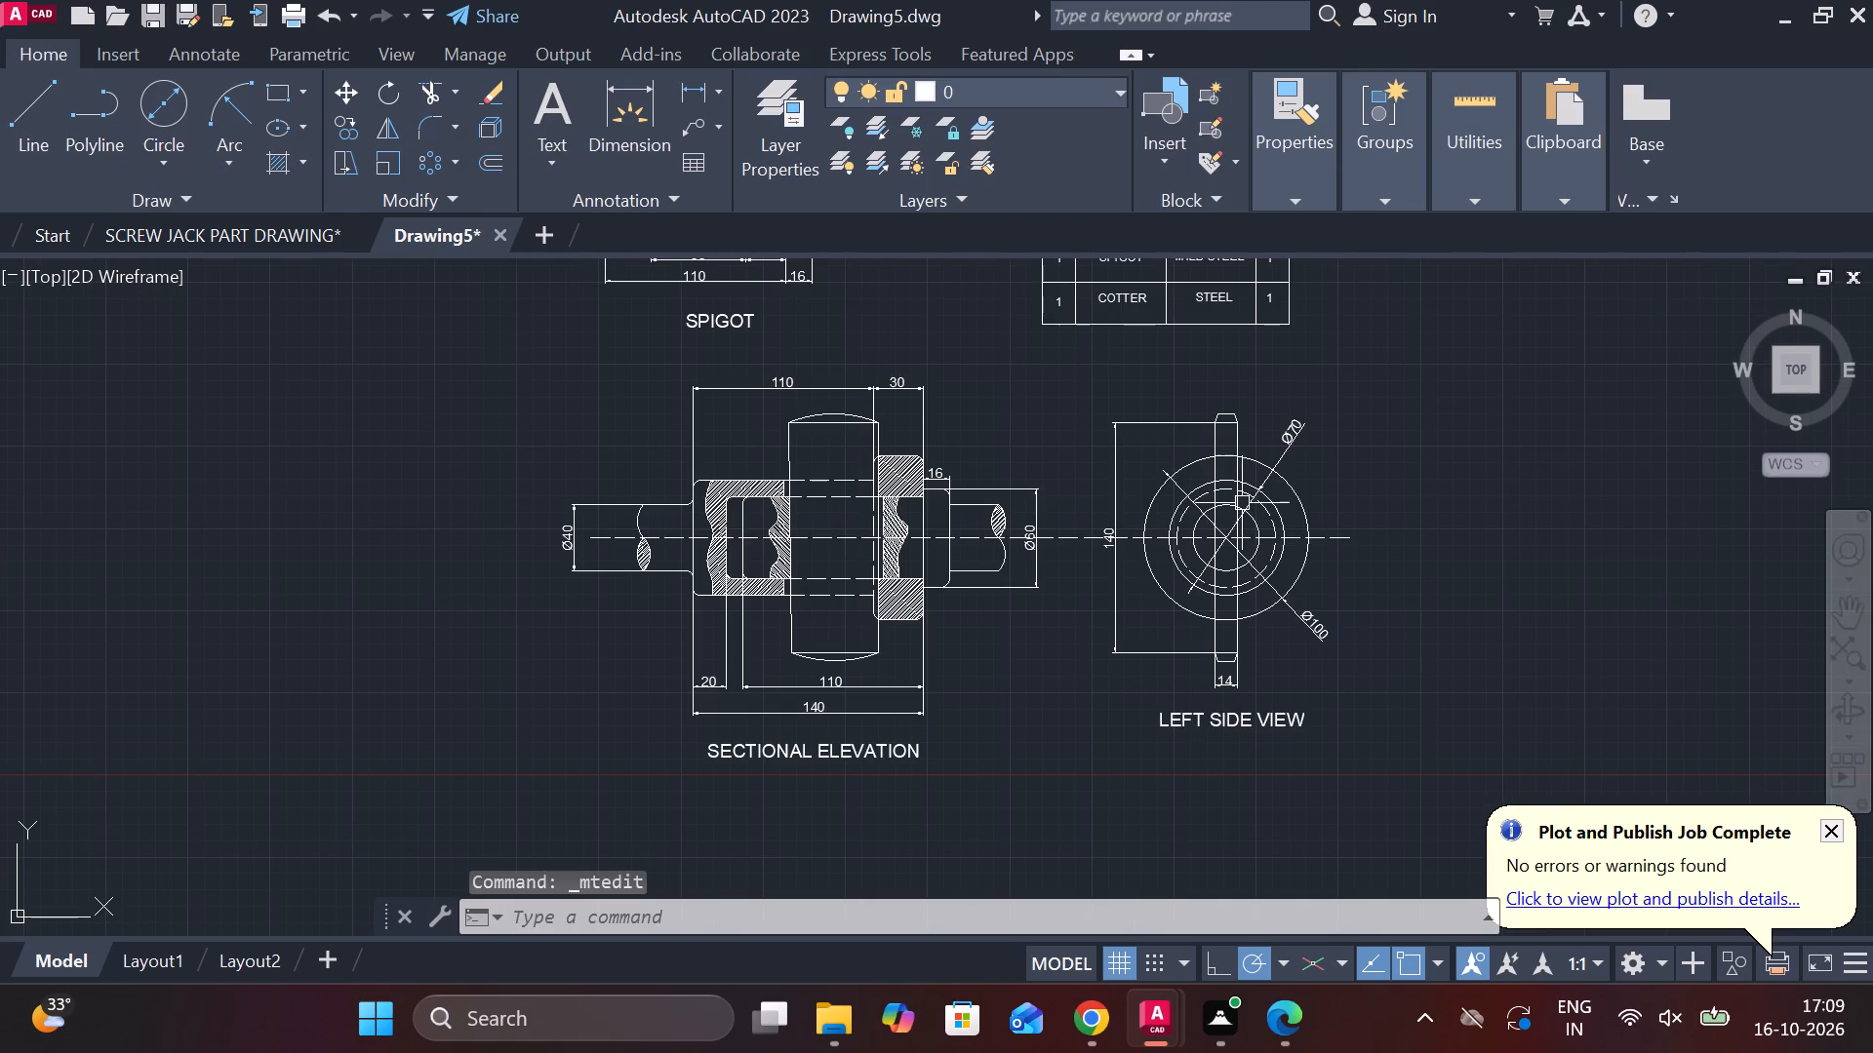
pyautogui.scroll(-1, 1237, 487)
pyautogui.moveTo(1215, 456); pyautogui.dragTo(1209, 623, button='middle')
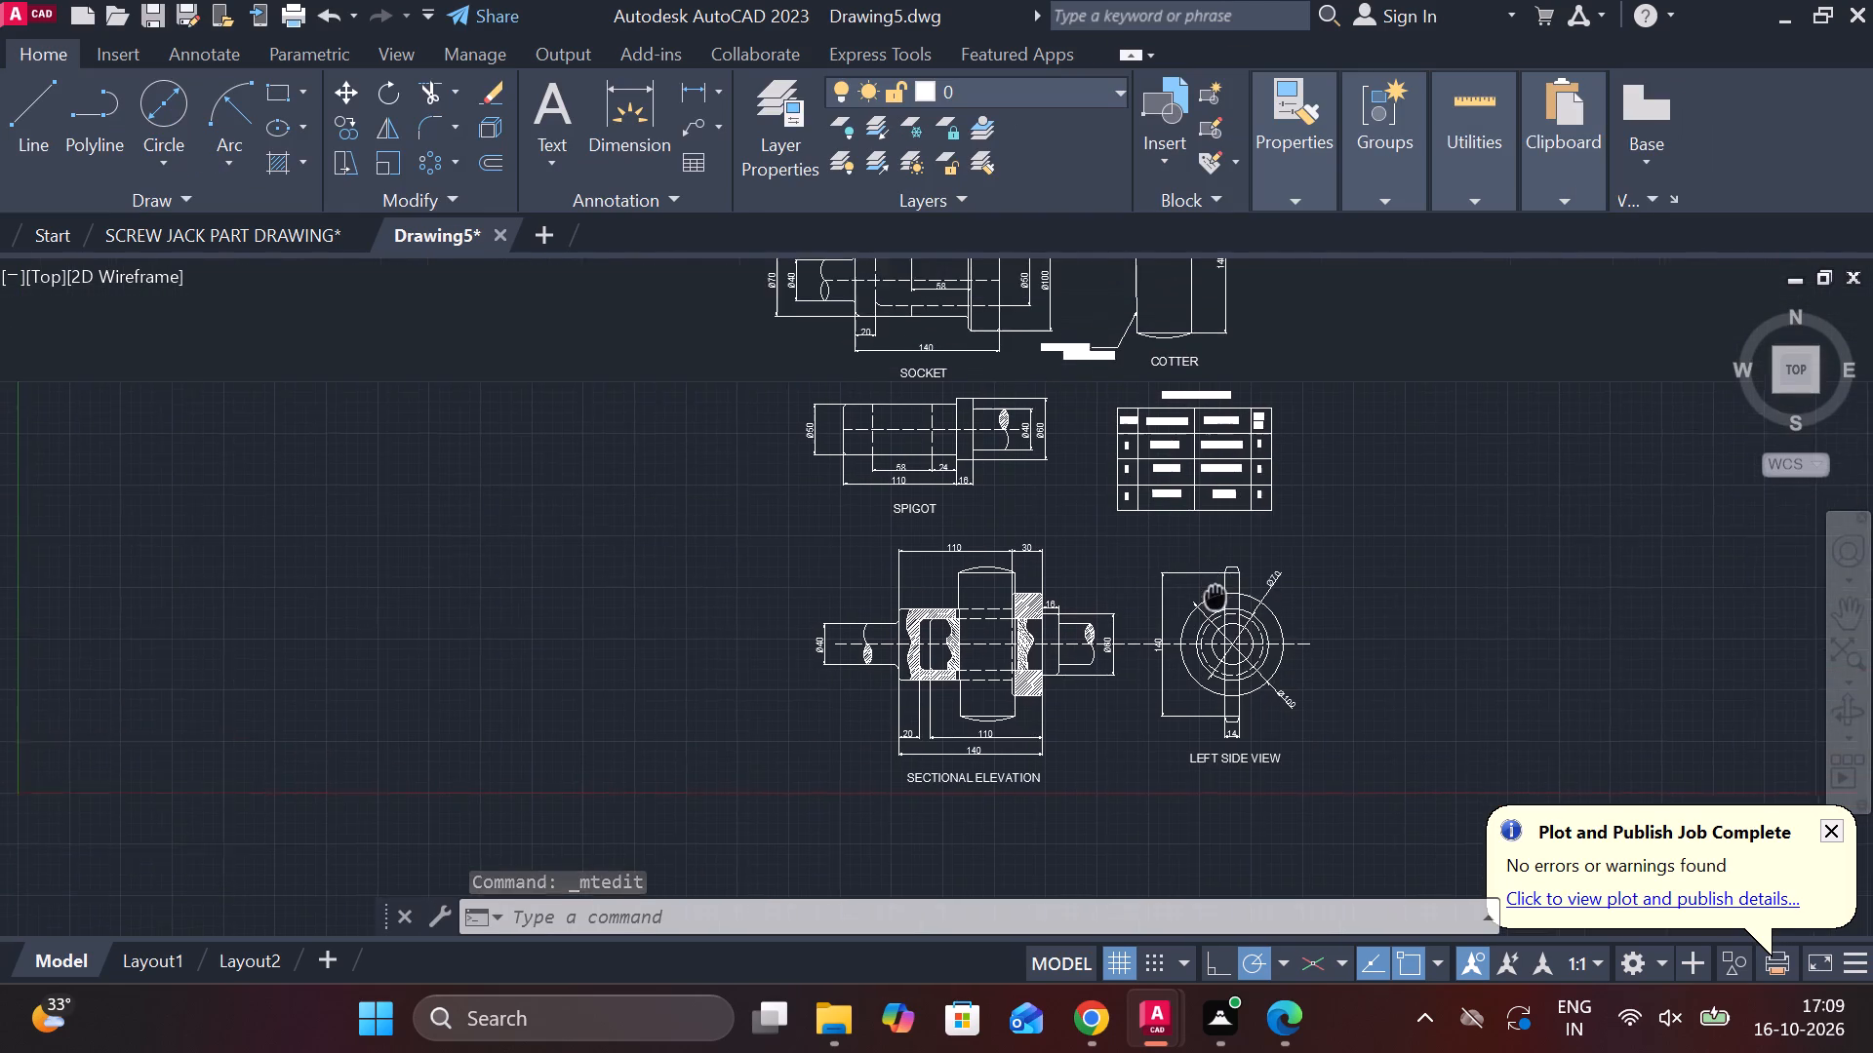
pyautogui.moveTo(1209, 623); pyautogui.dragTo(1207, 632, button='middle')
pyautogui.scroll(1, 1197, 606)
pyautogui.scroll(-2, 1197, 606)
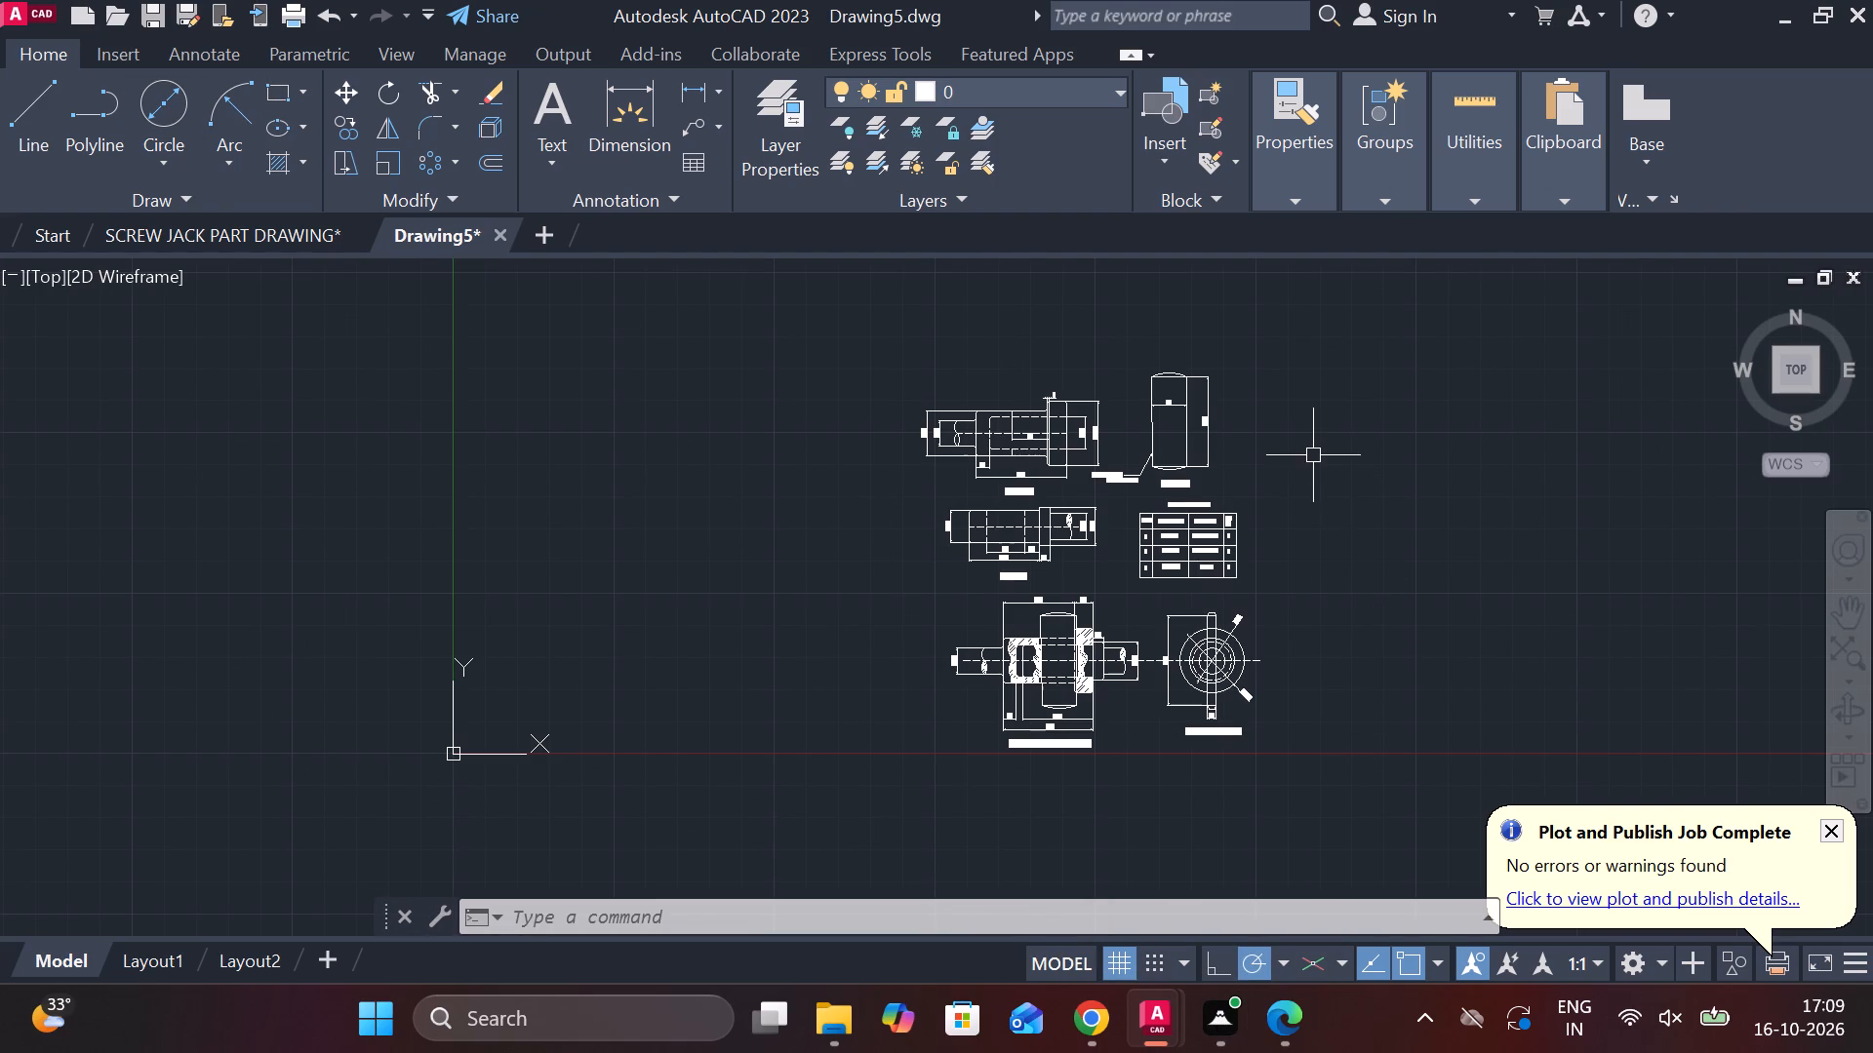
pyautogui.scroll(1, 1312, 458)
pyautogui.moveTo(1269, 461); pyautogui.dragTo(1132, 361, button='middle')
pyautogui.moveTo(1136, 497); pyautogui.dragTo(1018, 442, button='middle')
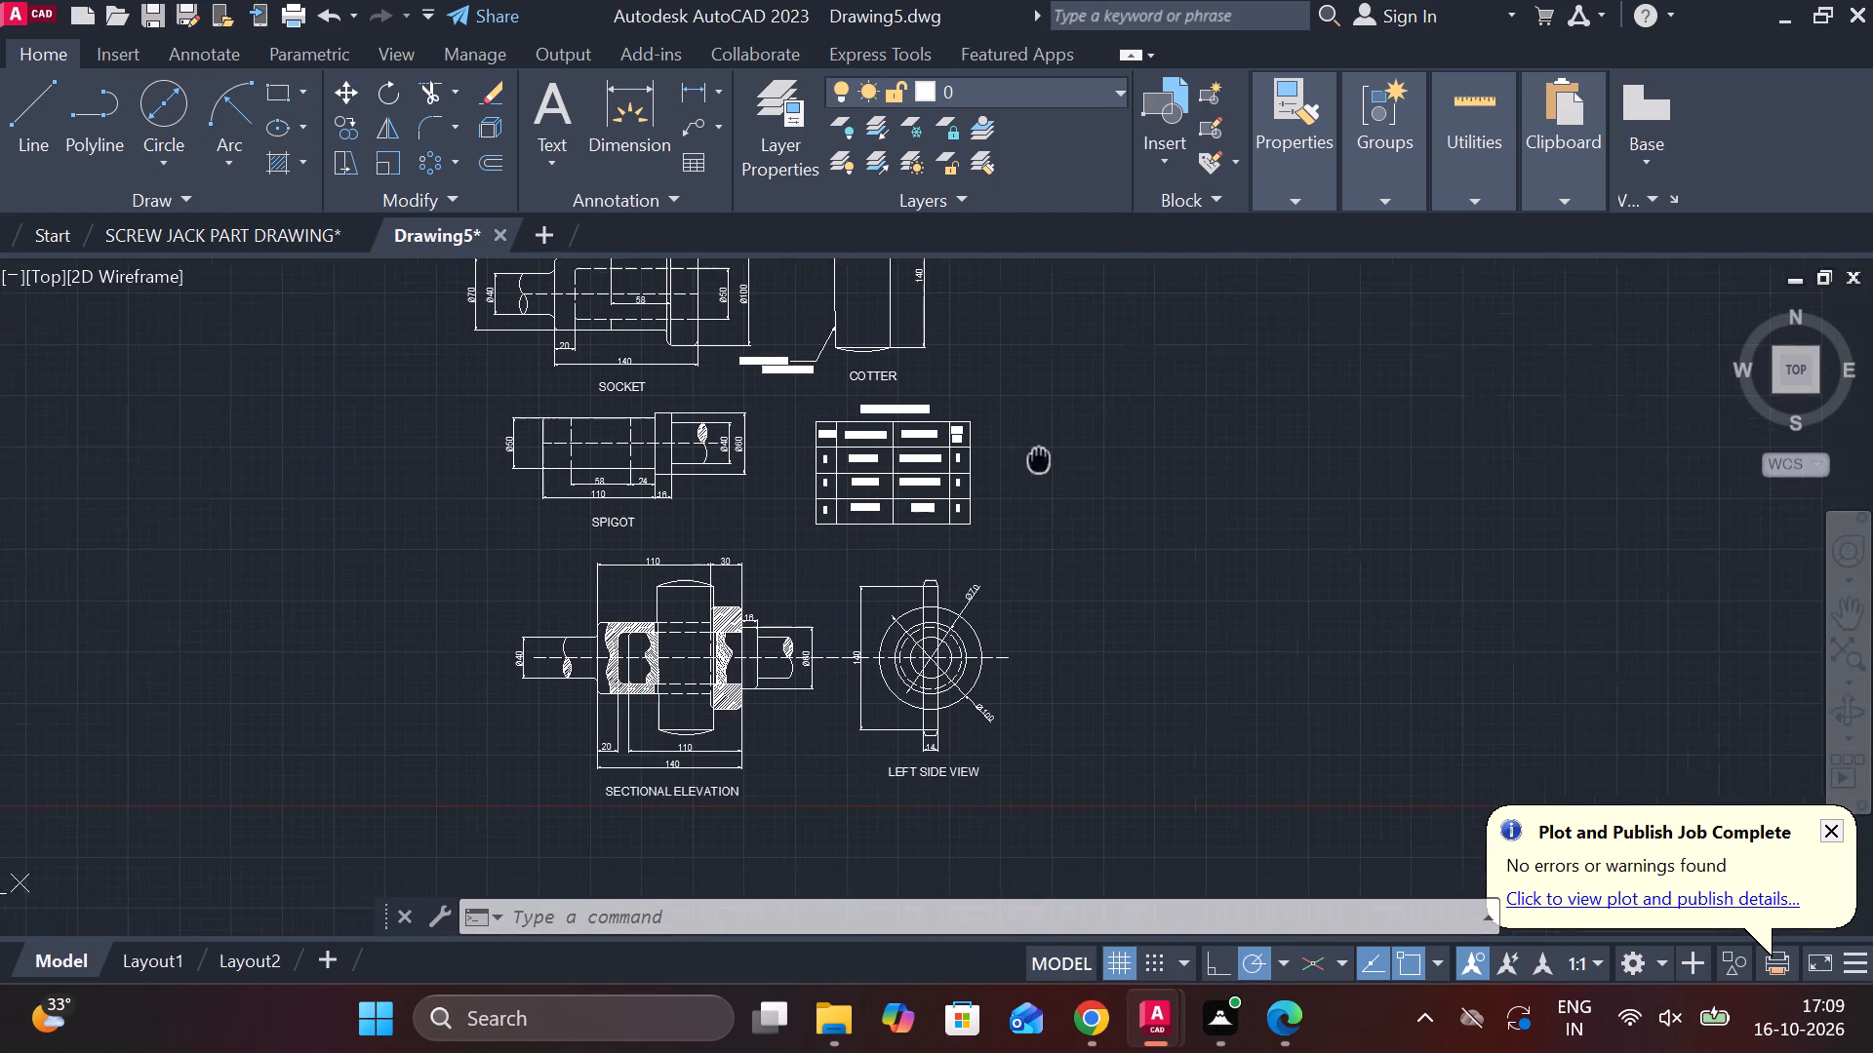
pyautogui.moveTo(1018, 442); pyautogui.dragTo(1011, 435, button='middle')
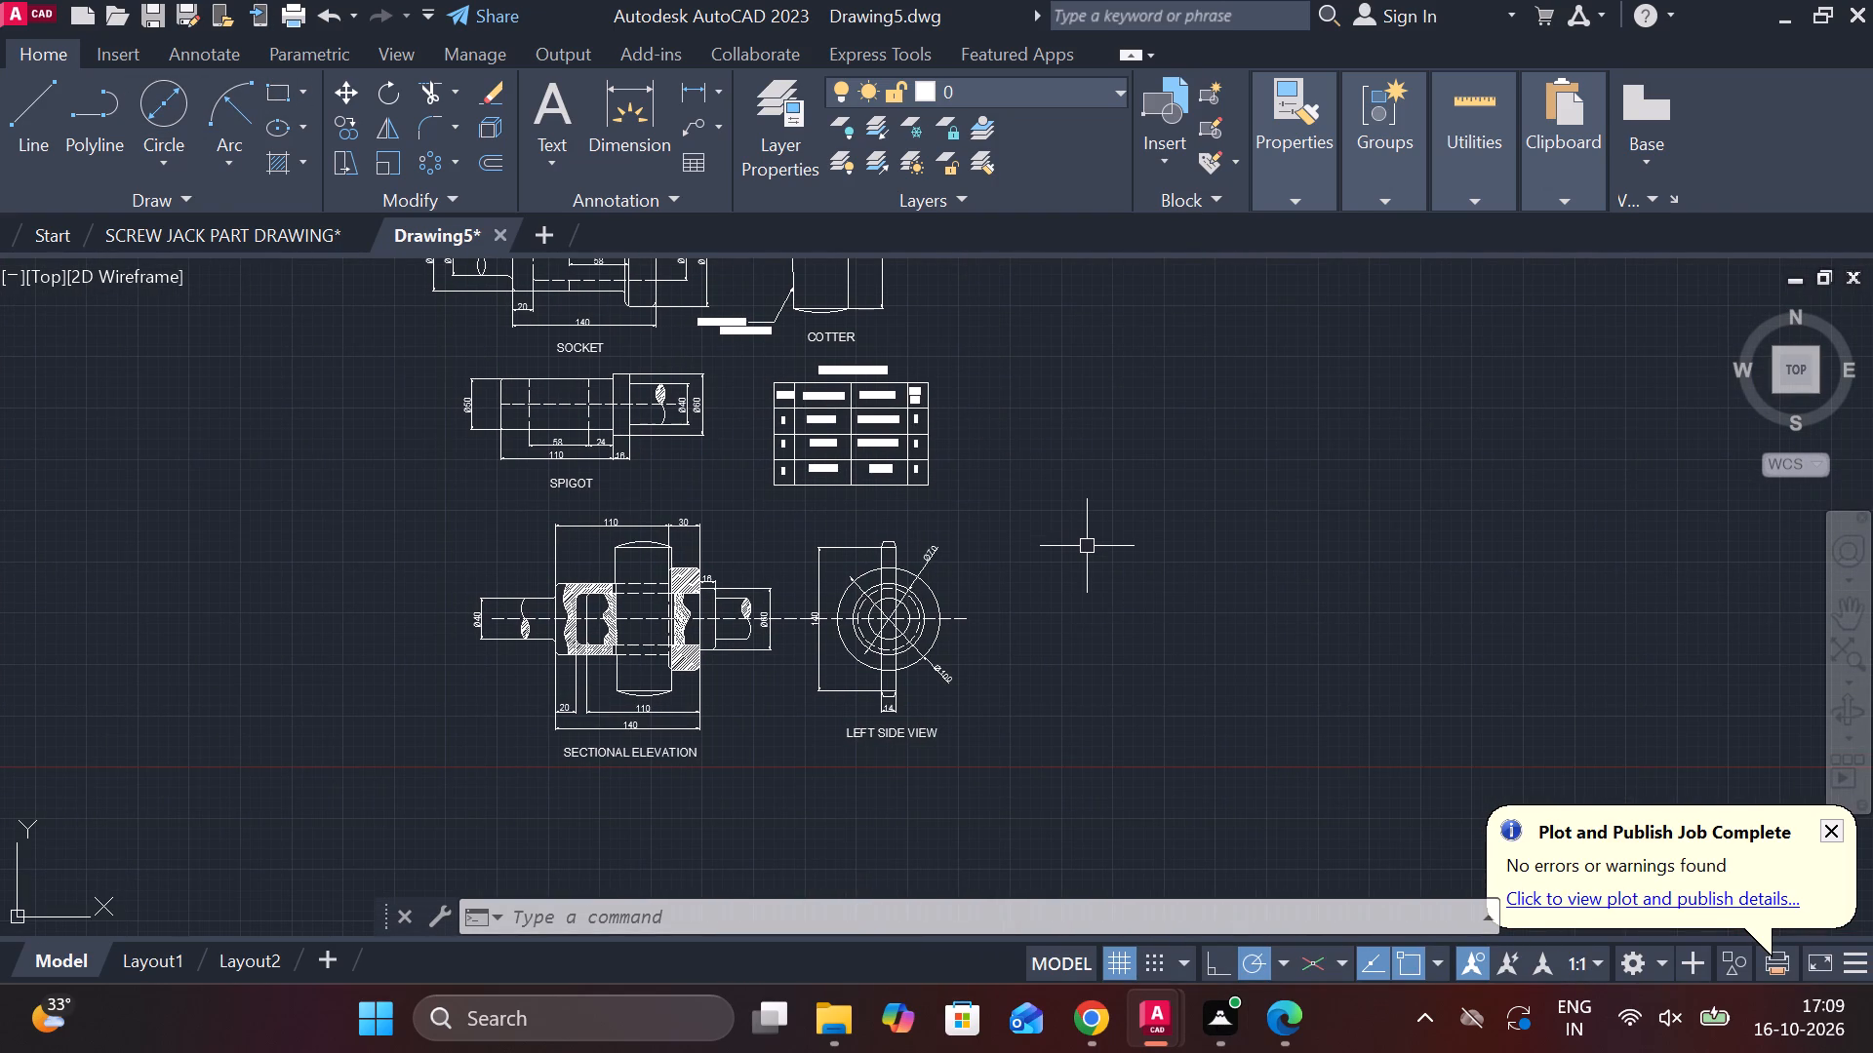
pyautogui.click(268, 94)
pyautogui.moveTo(990, 527); pyautogui.dragTo(800, 489, button='middle')
pyautogui.click(863, 414)
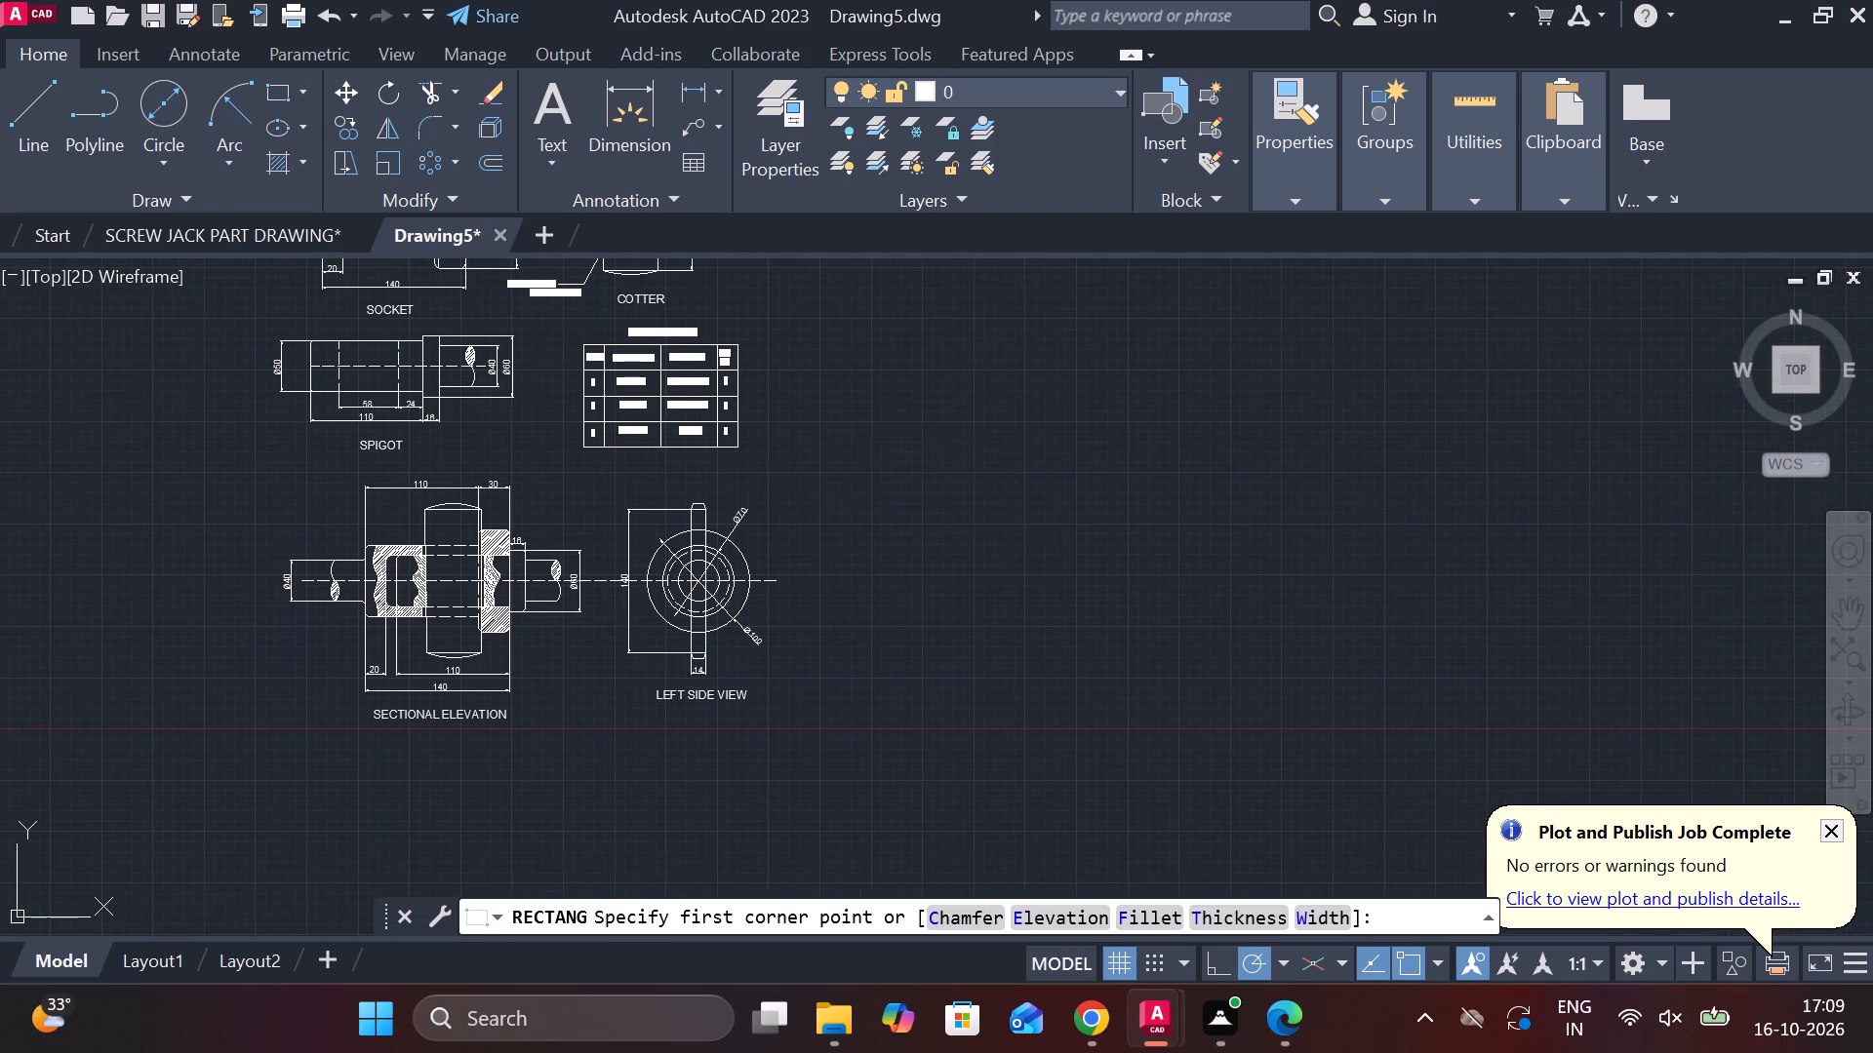
pyautogui.write('190')
pyautogui.press('Tab')
pyautogui.write('65')
pyautogui.press('space')
pyautogui.press('Return')
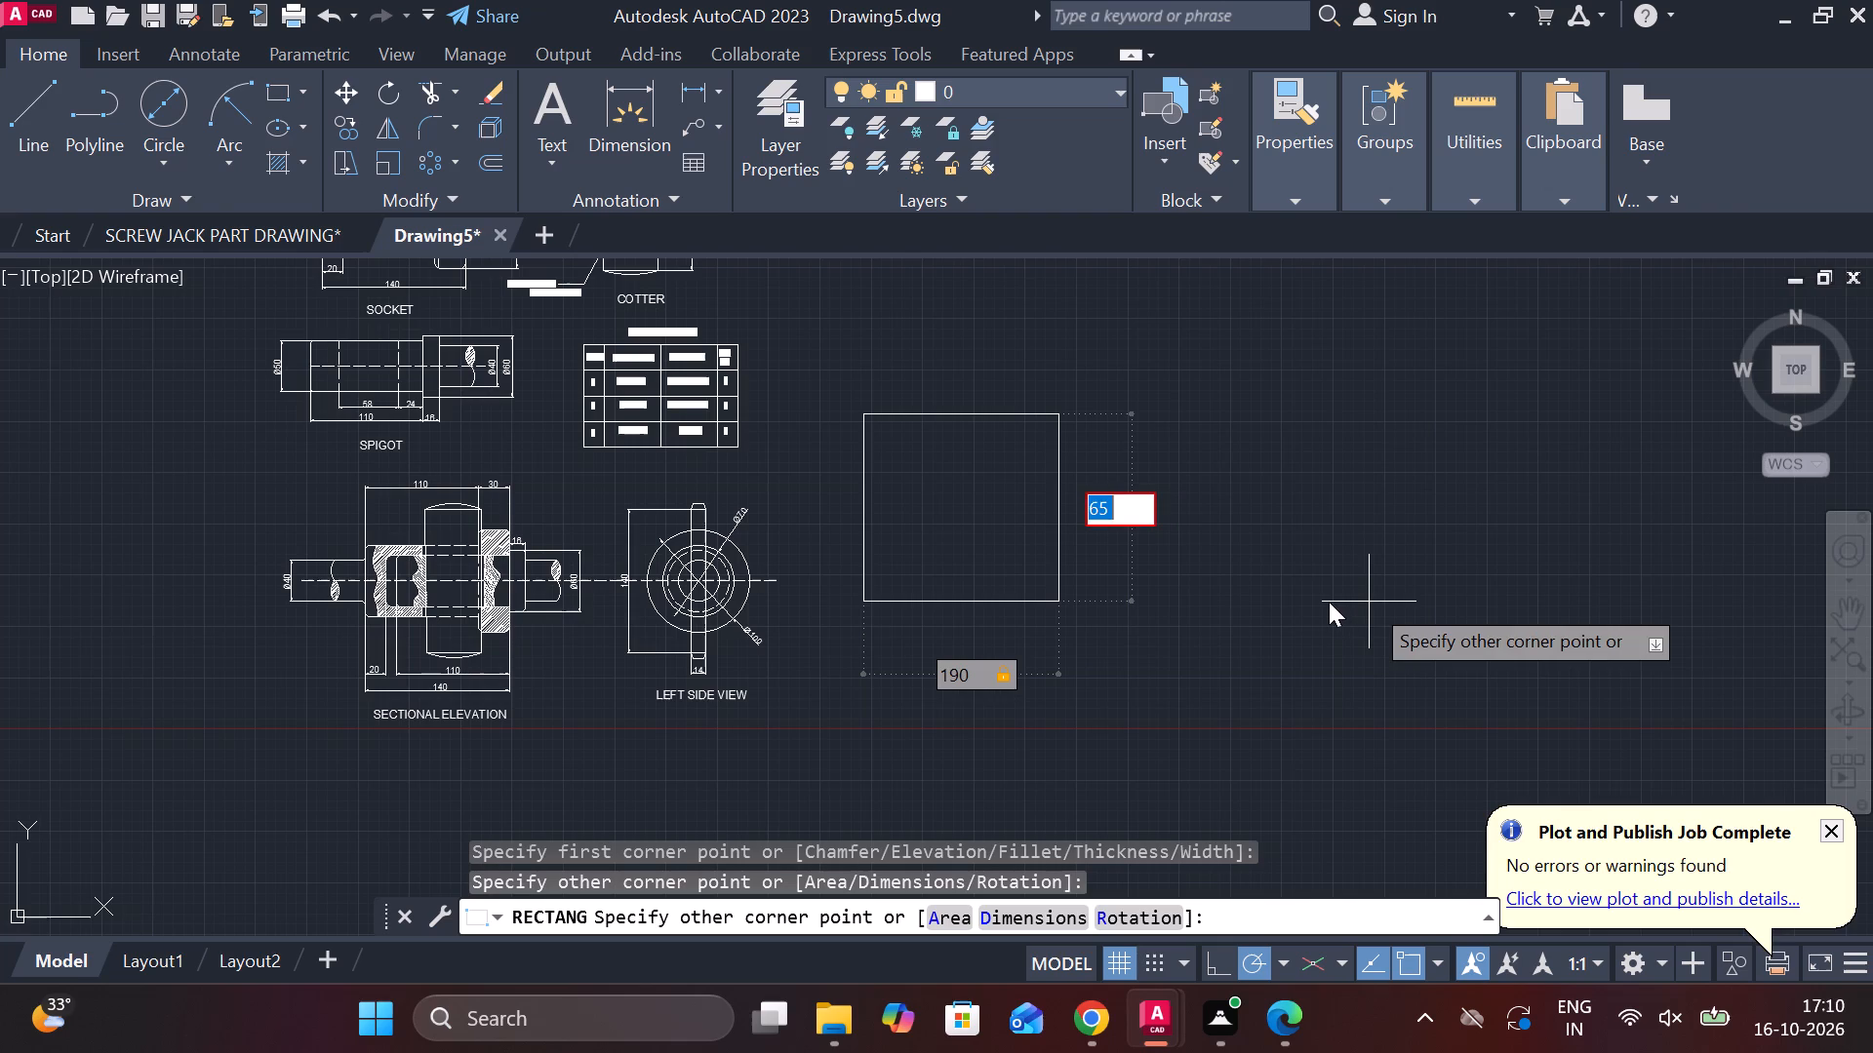
pyautogui.press('Return')
pyautogui.press('BackSpace')
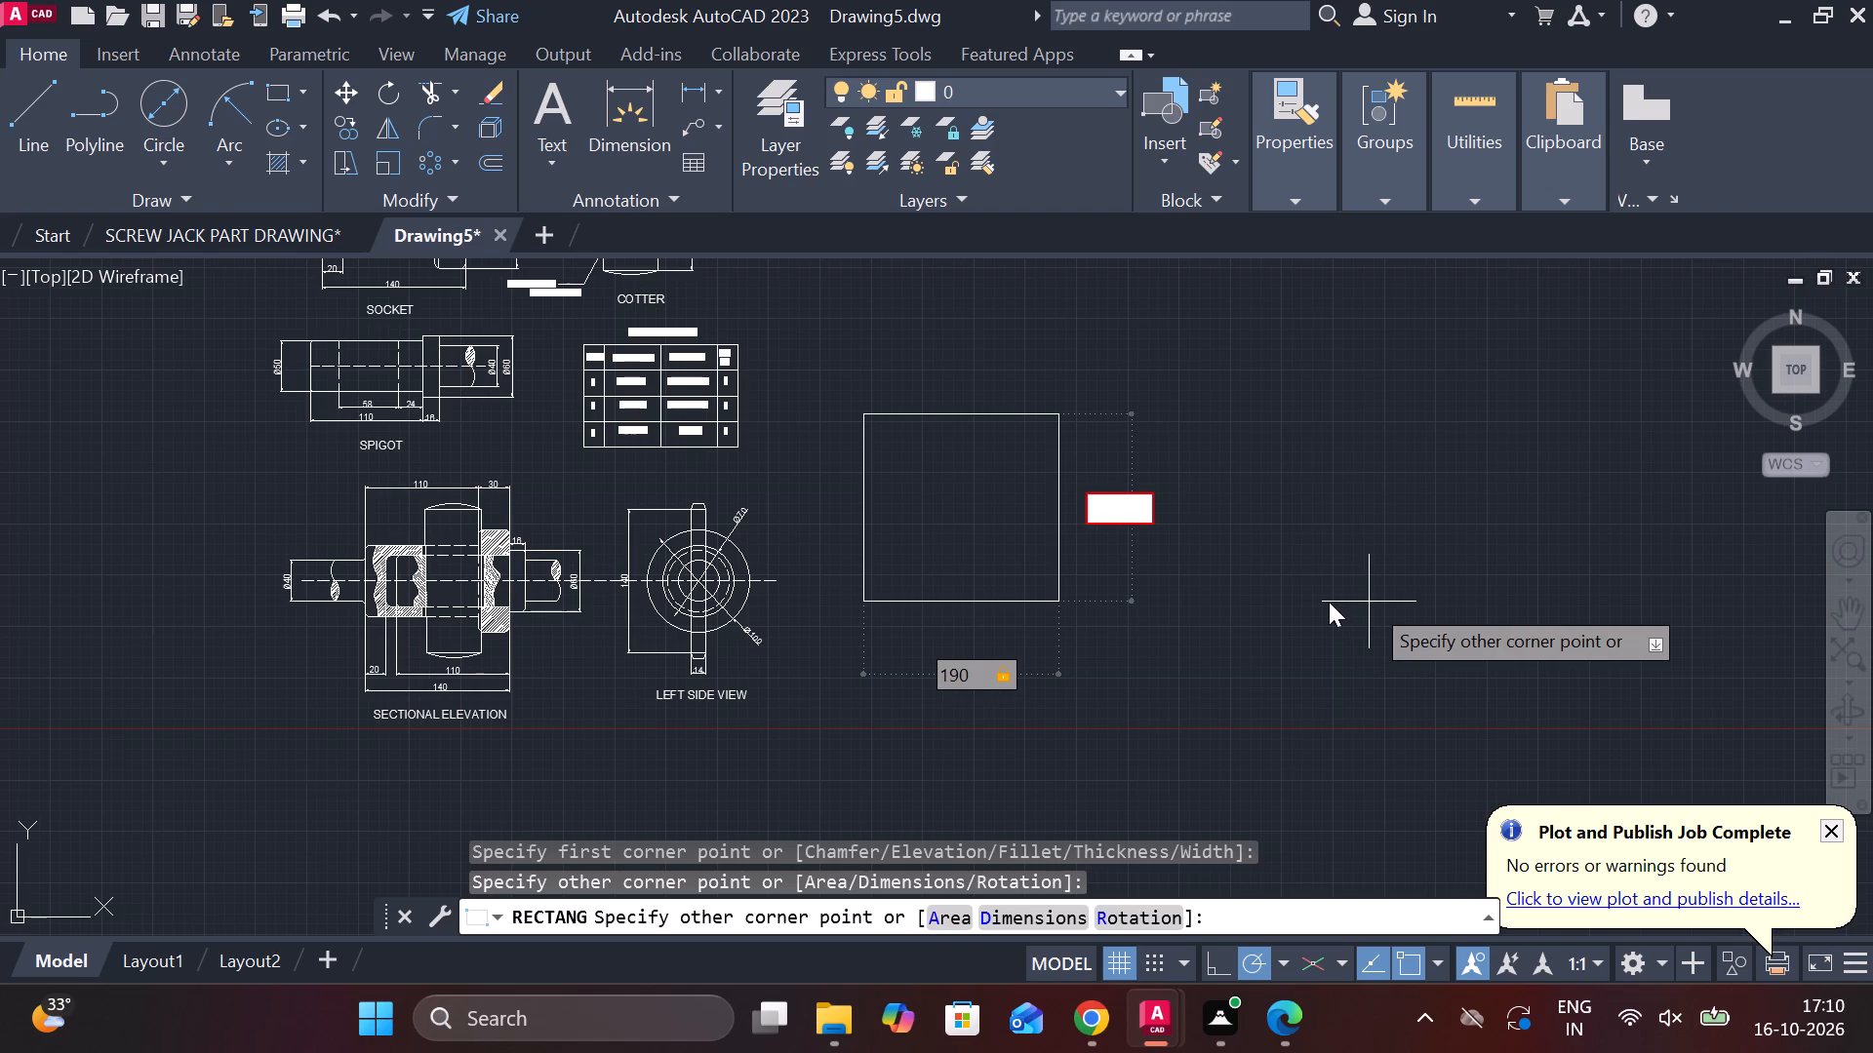
pyautogui.write('65')
pyautogui.press('Return')
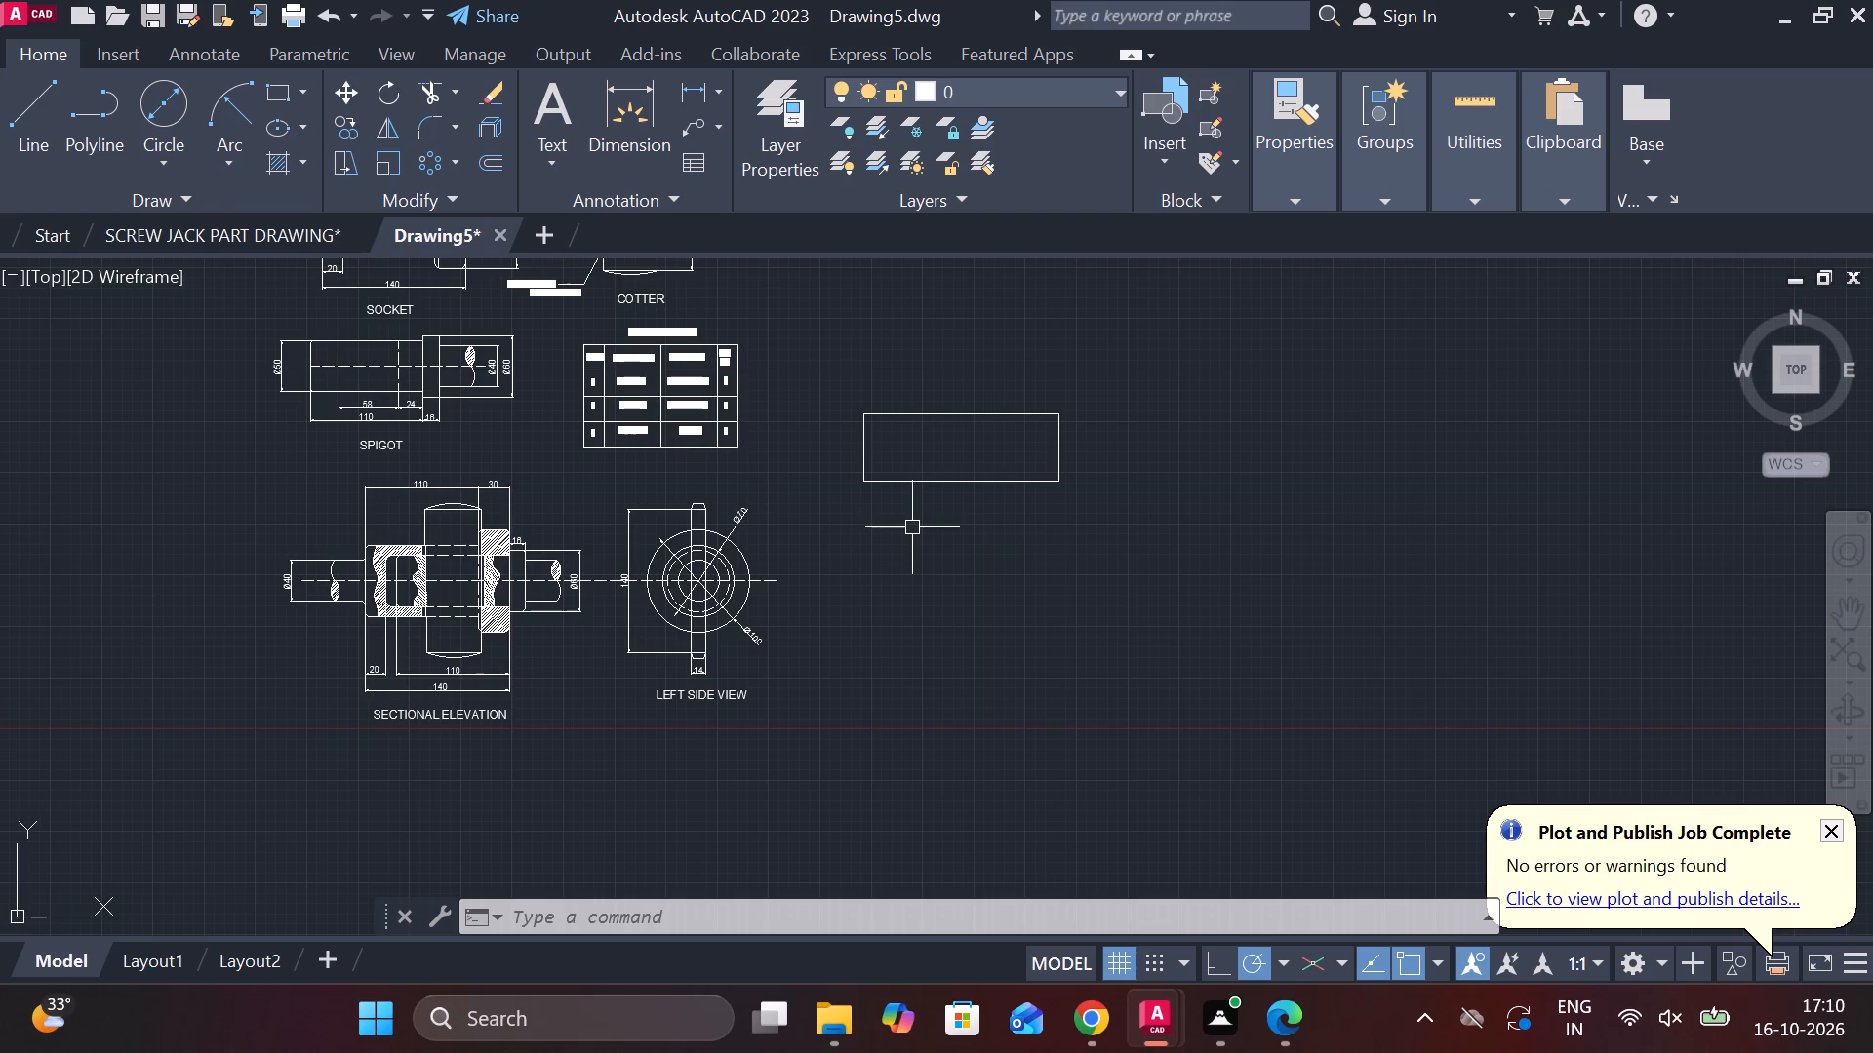
# Select the 190 by 65 rectangle to the right of the bill of materials.
pyautogui.scroll(1, 912, 527)
pyautogui.moveTo(931, 554); pyautogui.dragTo(1195, 694, button='middle')
pyautogui.moveTo(1080, 655); pyautogui.dragTo(1021, 628, button='middle')
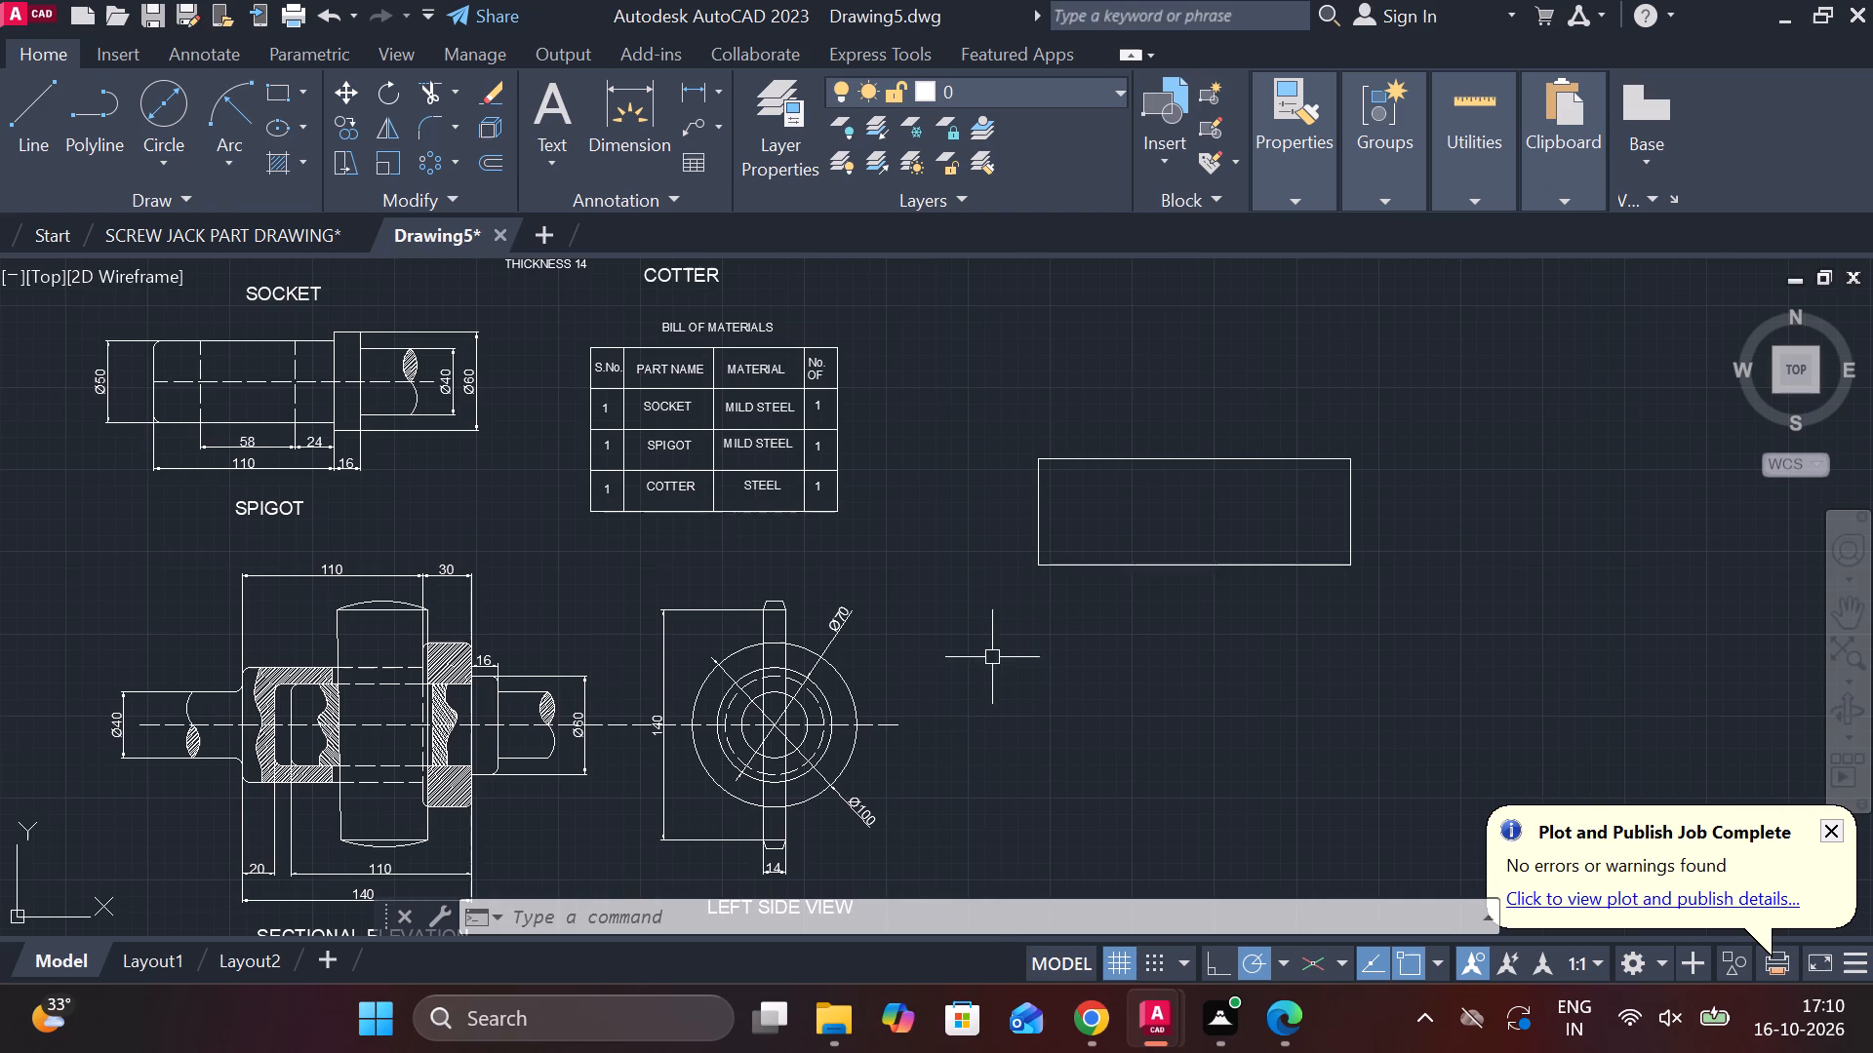
pyautogui.scroll(1, 976, 414)
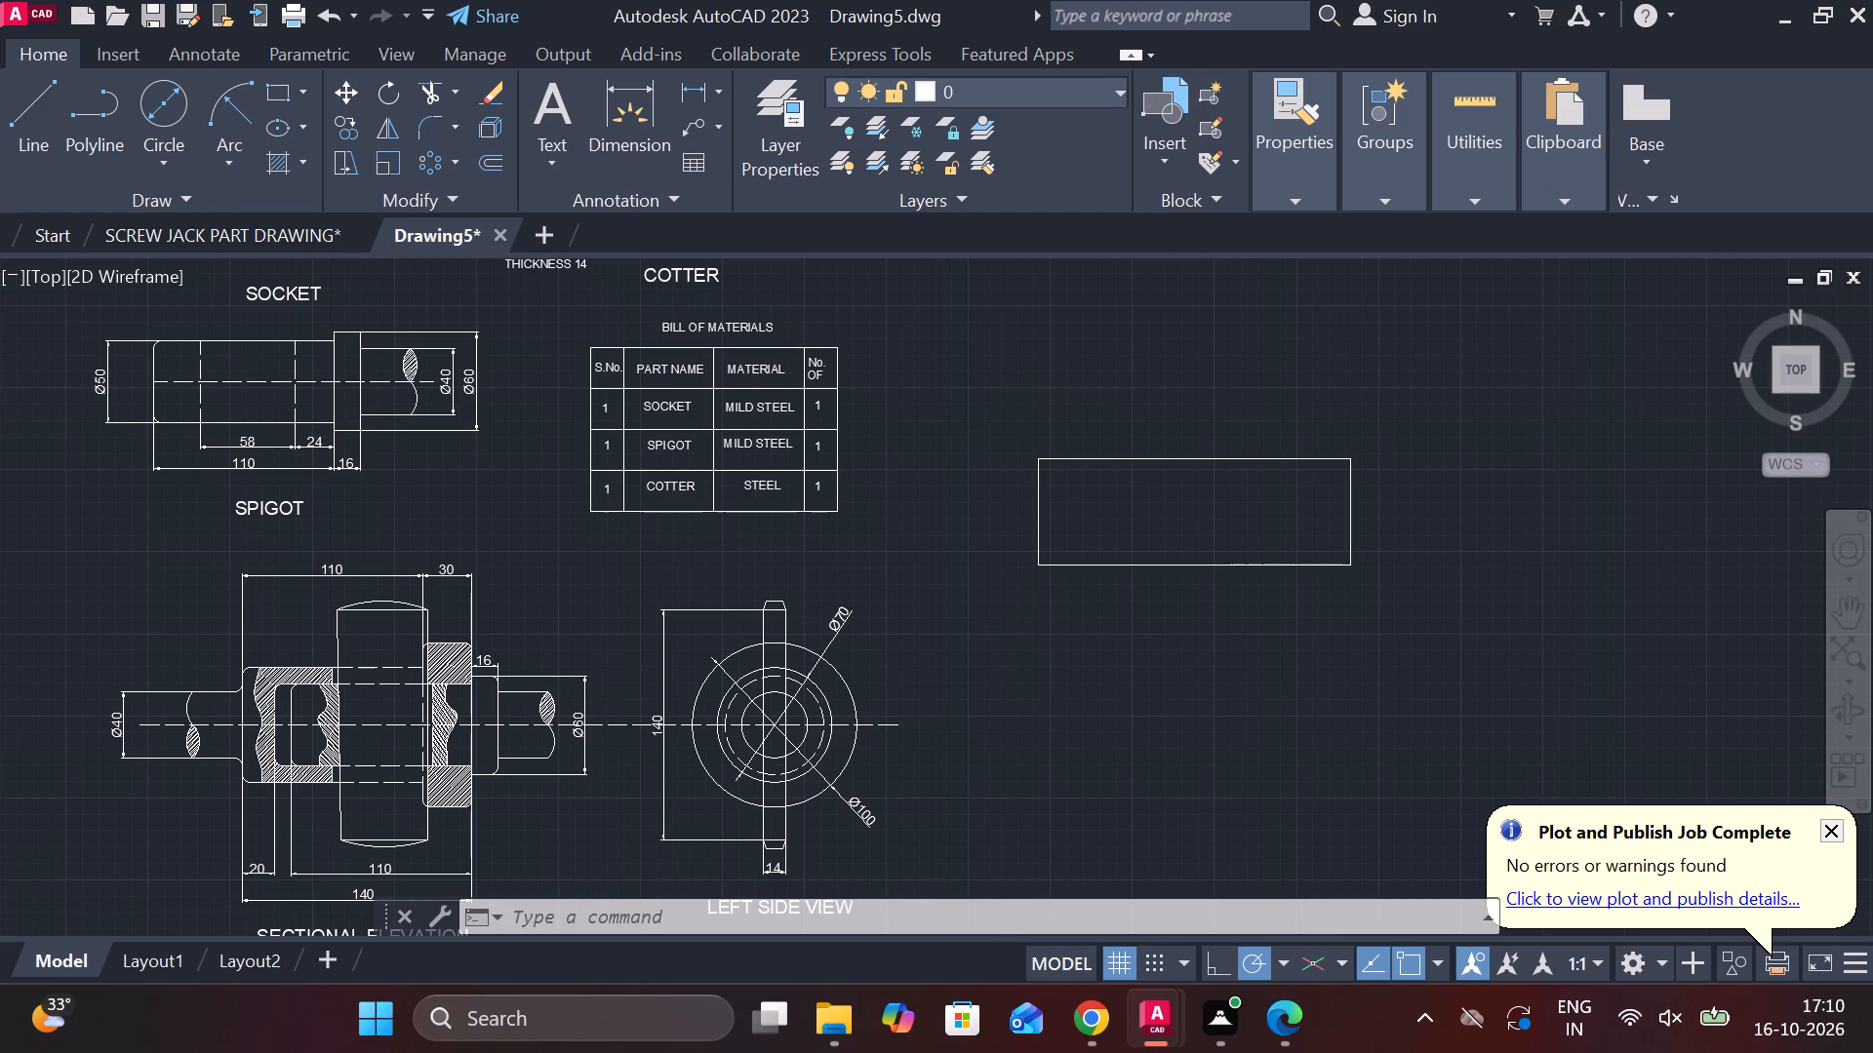
pyautogui.scroll(-2, 976, 414)
pyautogui.moveTo(1008, 442); pyautogui.dragTo(1200, 667, button='middle')
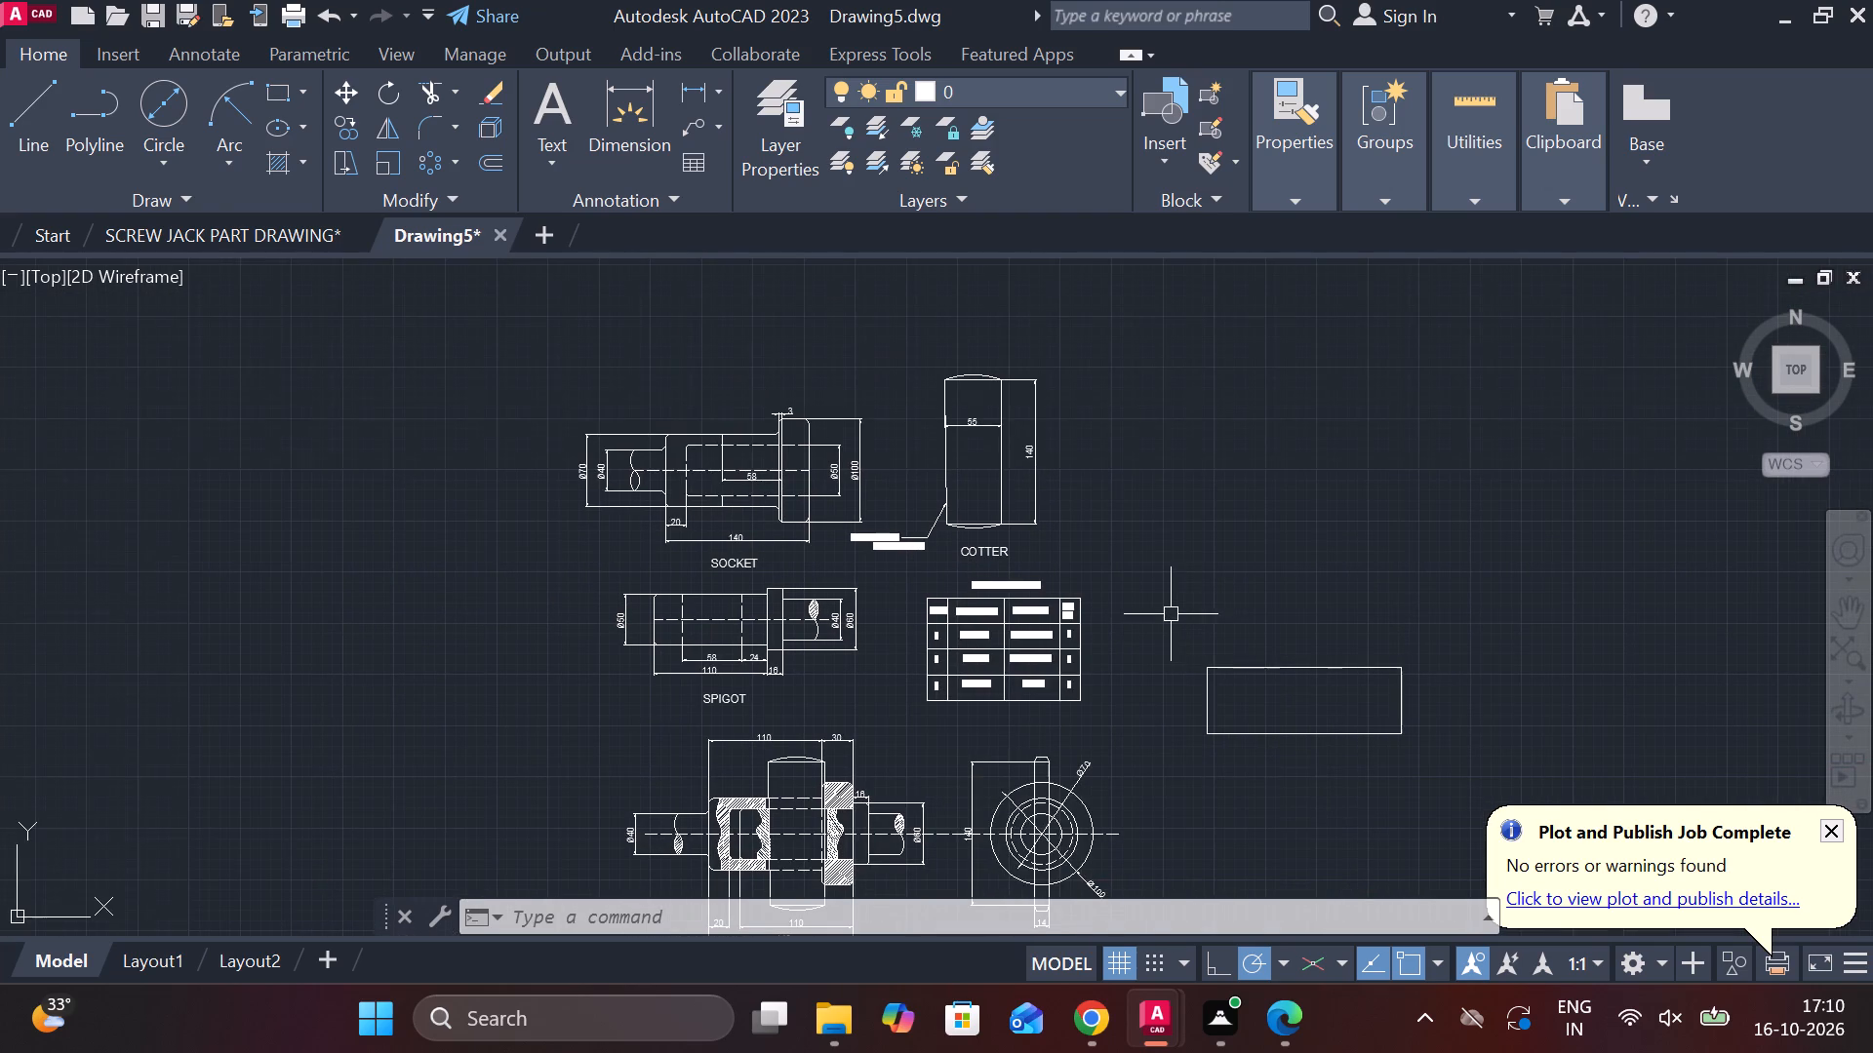
pyautogui.moveTo(1165, 610); pyautogui.dragTo(1165, 566, button='middle')
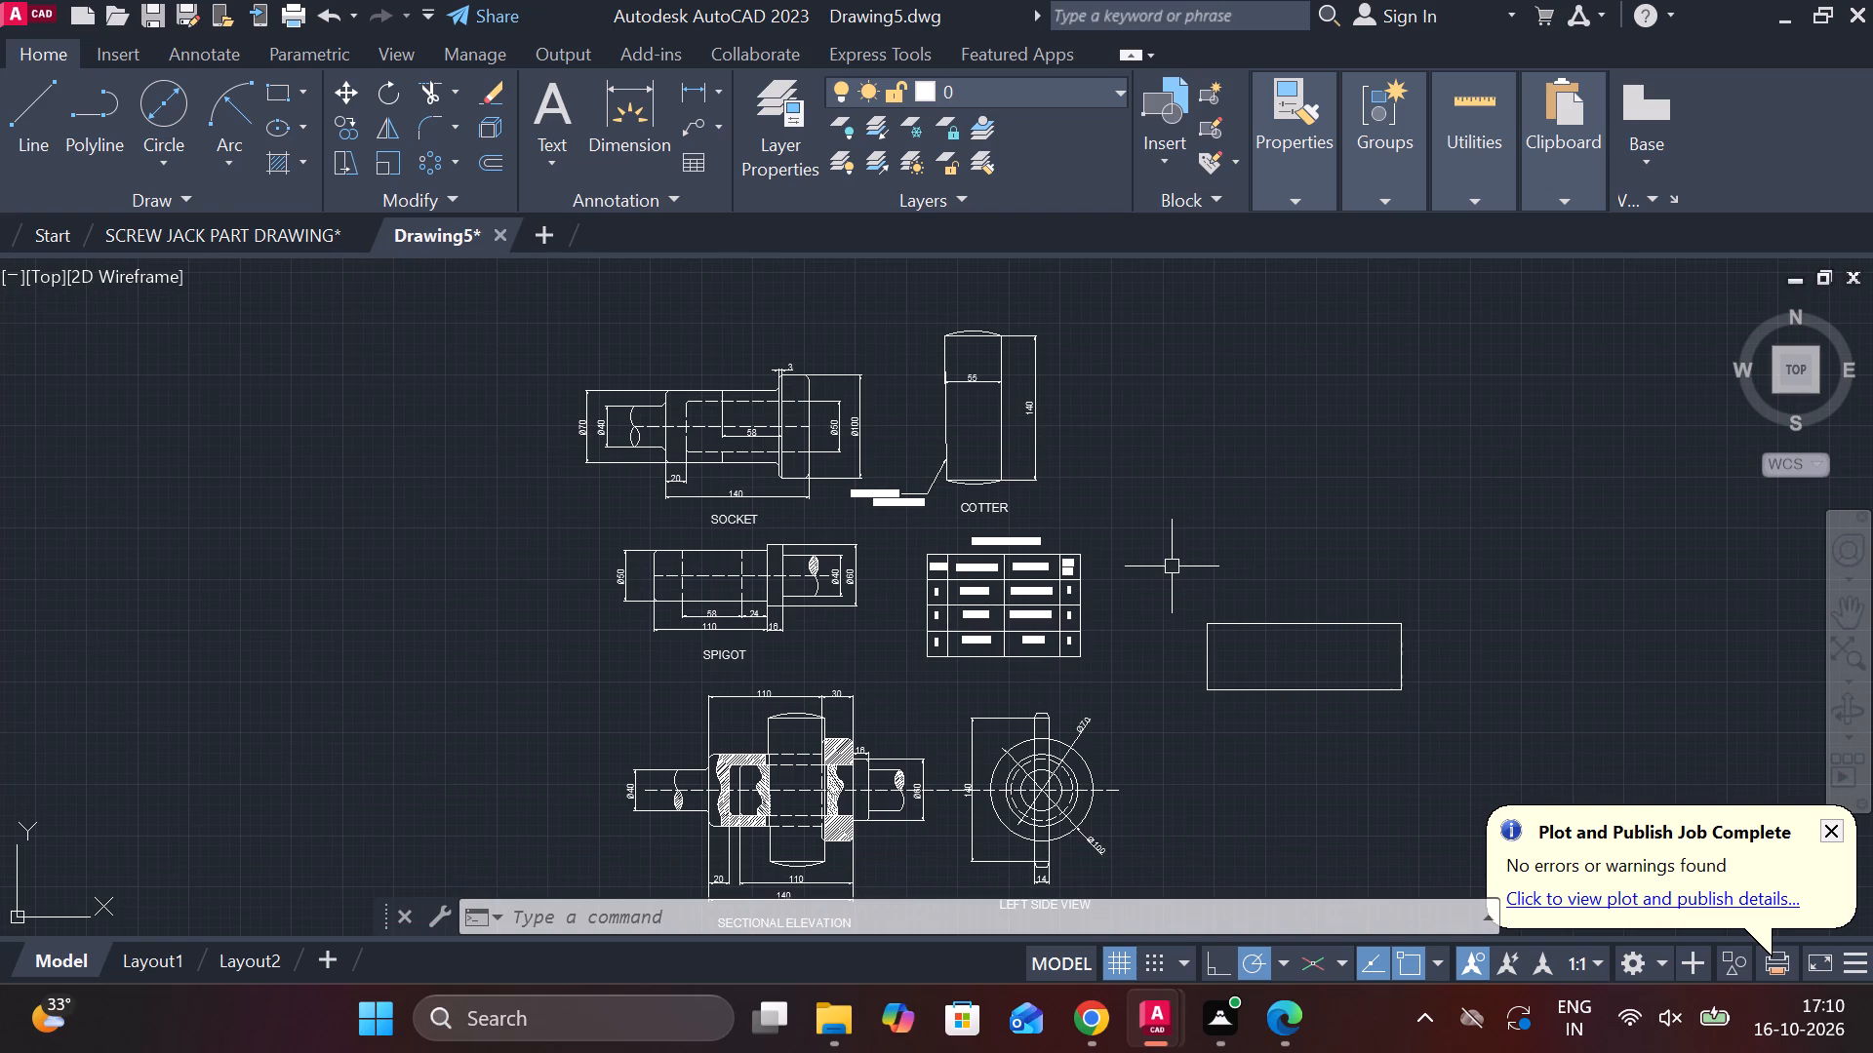
pyautogui.moveTo(1134, 610); pyautogui.dragTo(1073, 570, button='middle')
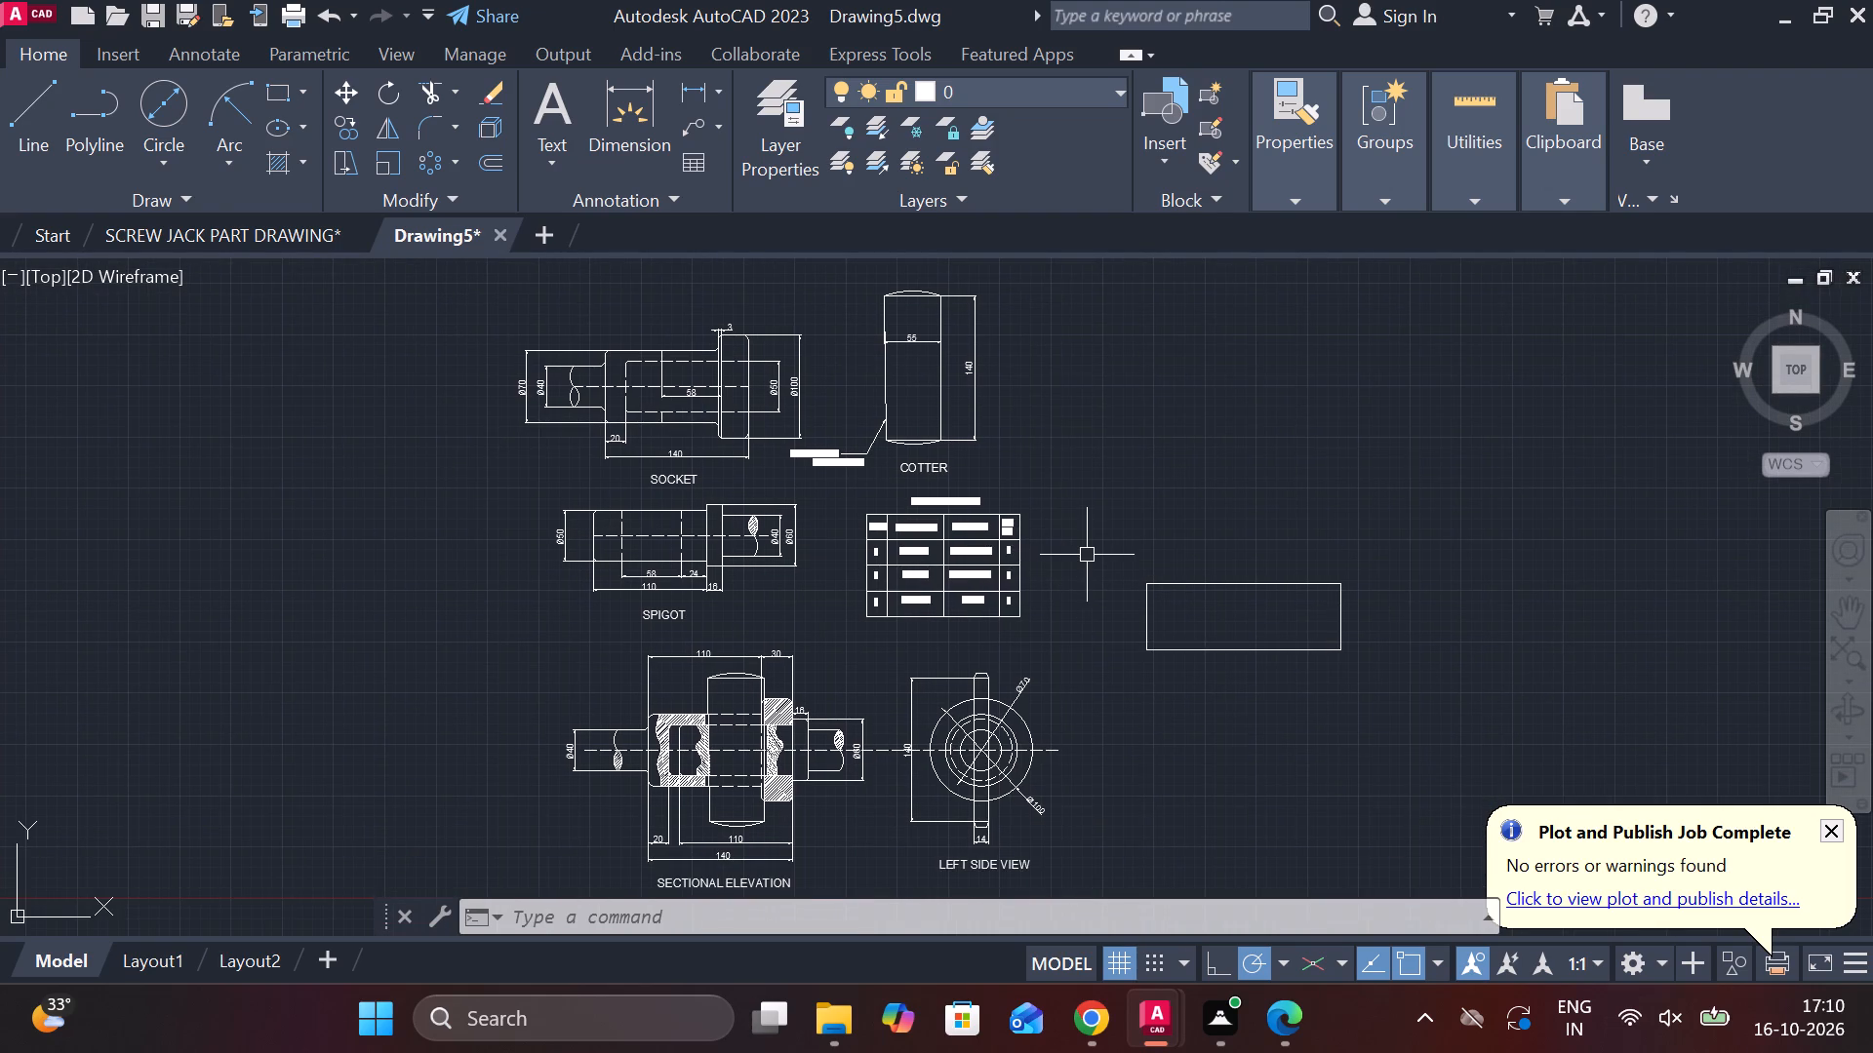
pyautogui.click(1122, 537)
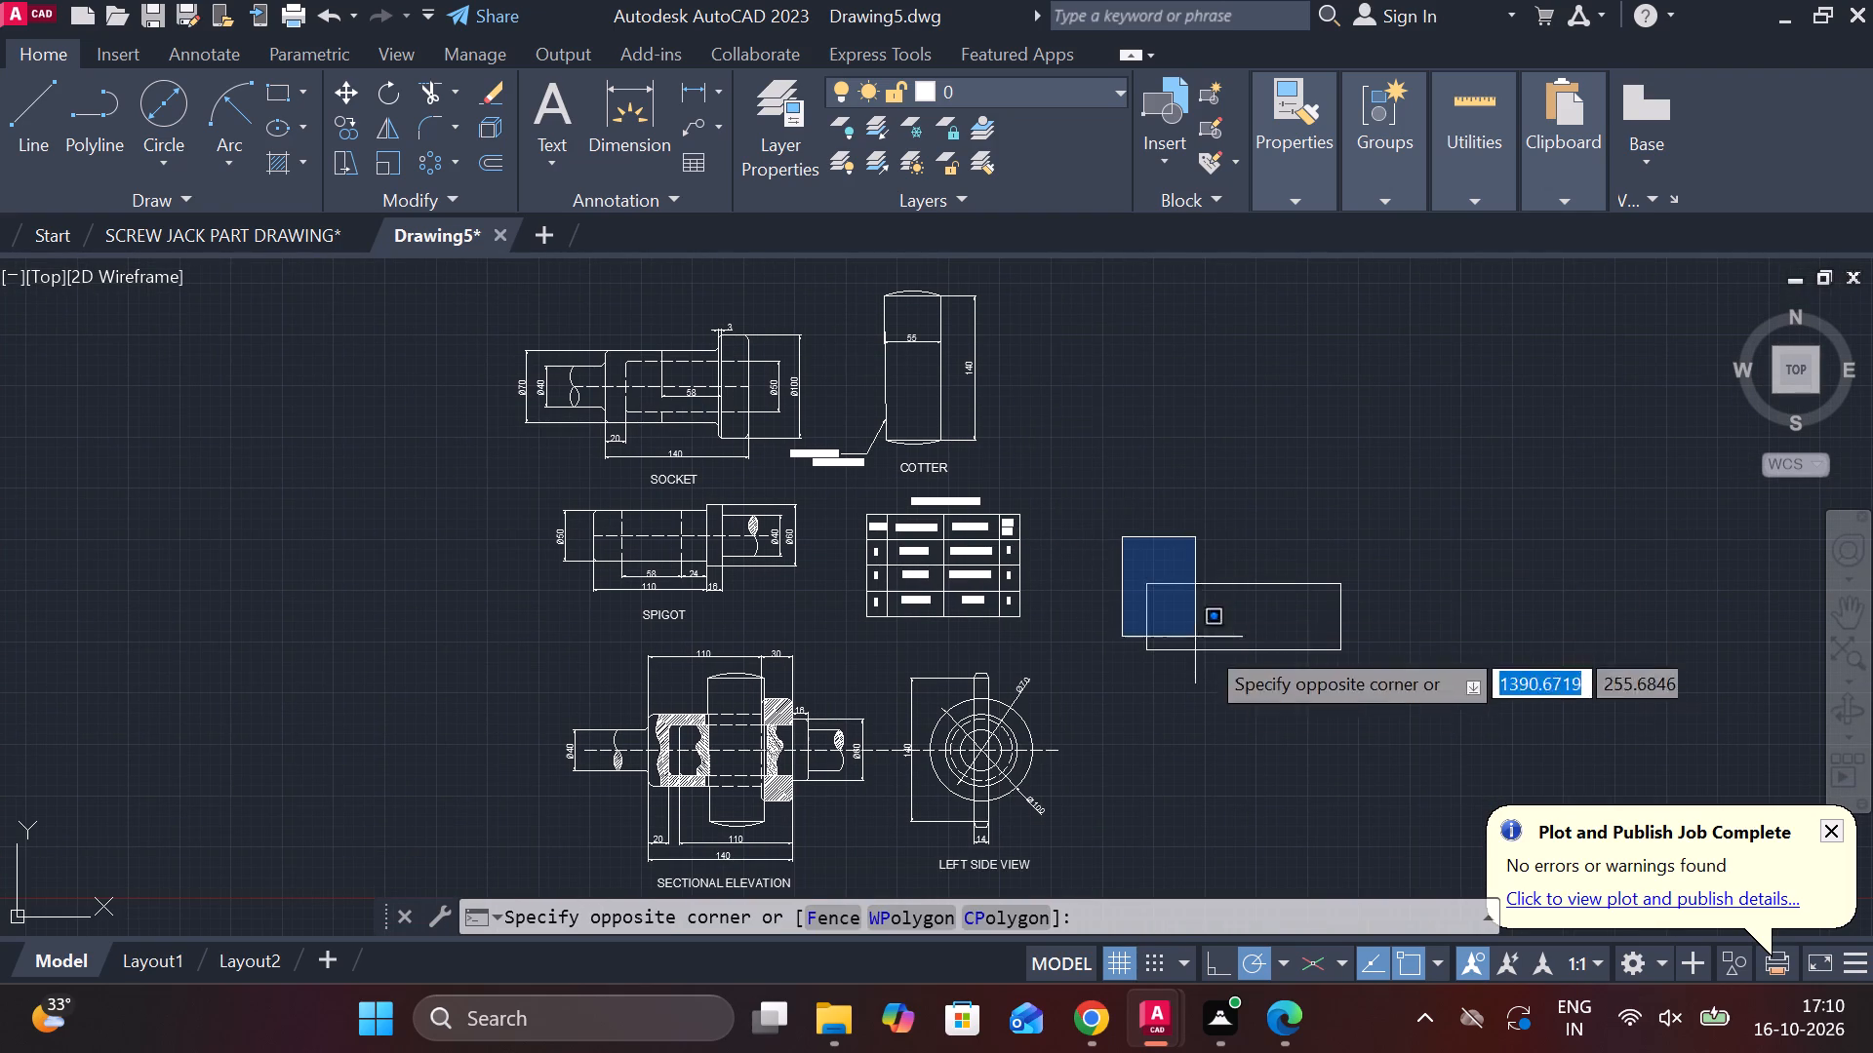
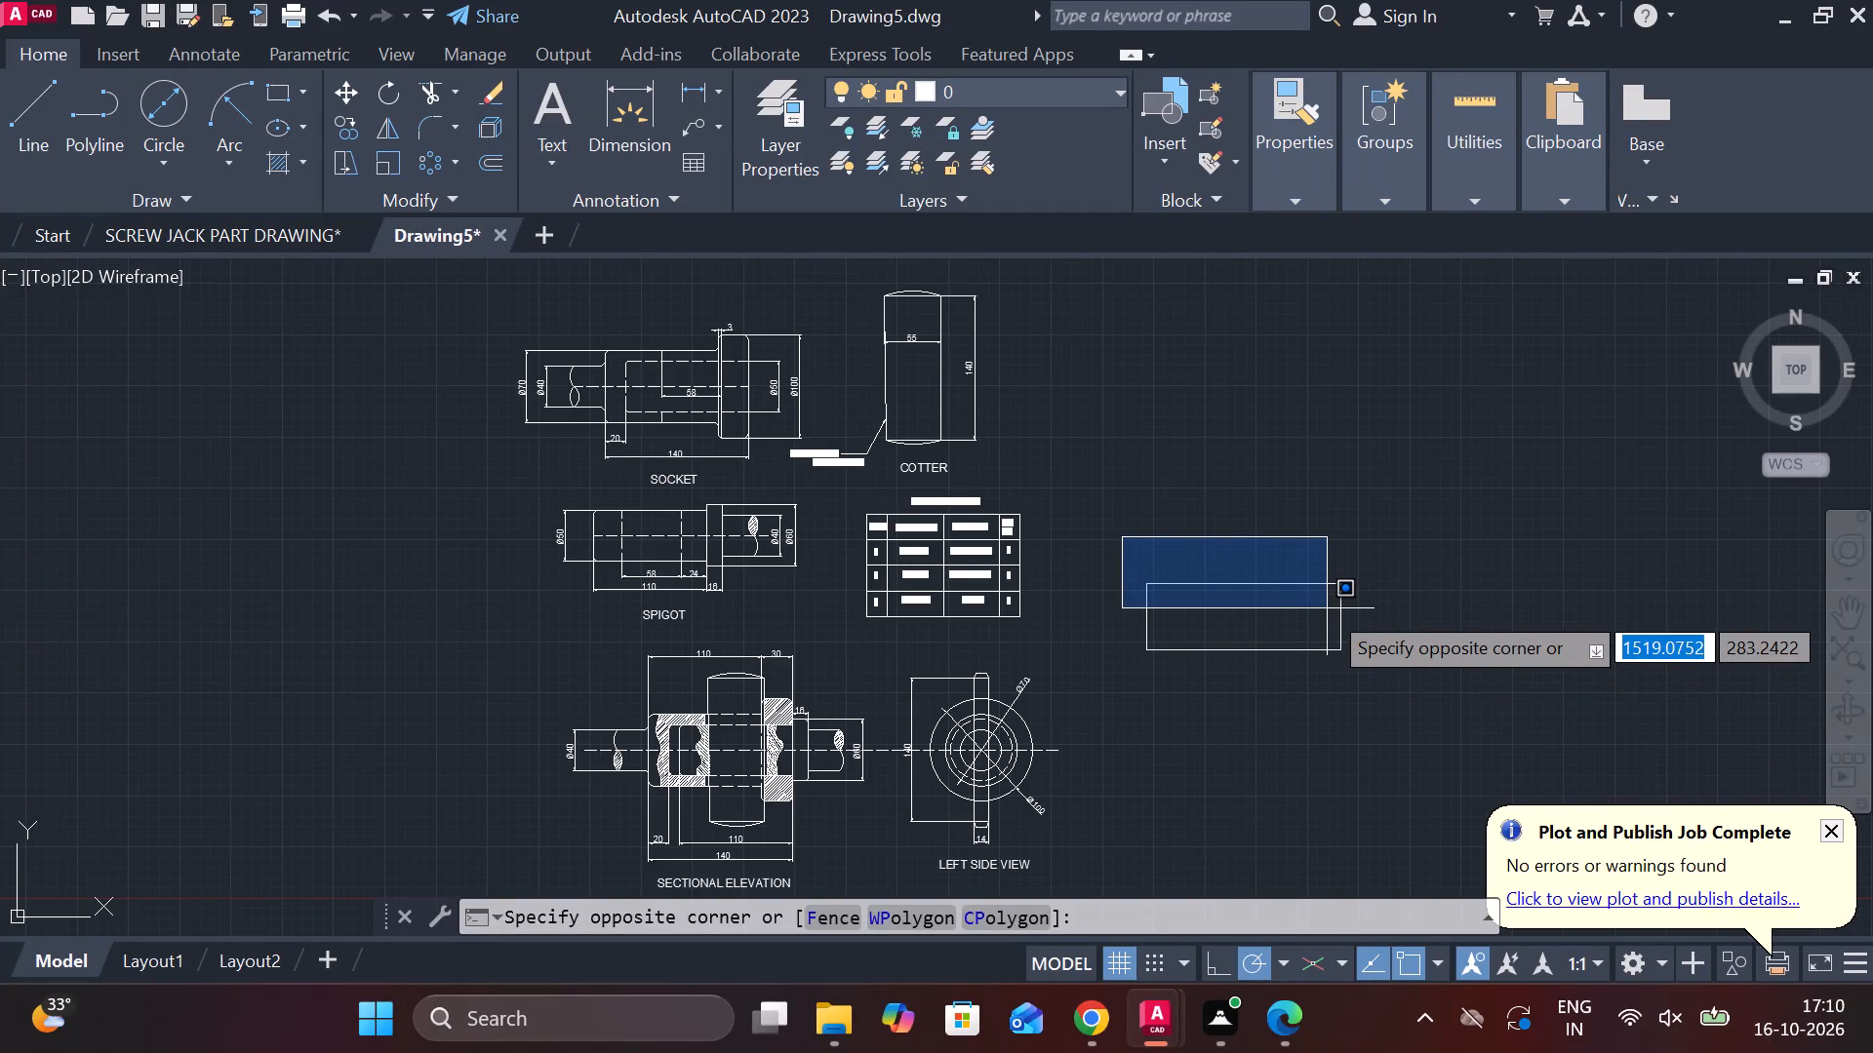
# Move the bill of materials table with its heading to the area directly above the 190 by 65 rectangle.
pyautogui.press('Escape')
pyautogui.scroll(-1, 1327, 608)
pyautogui.scroll(1, 1193, 656)
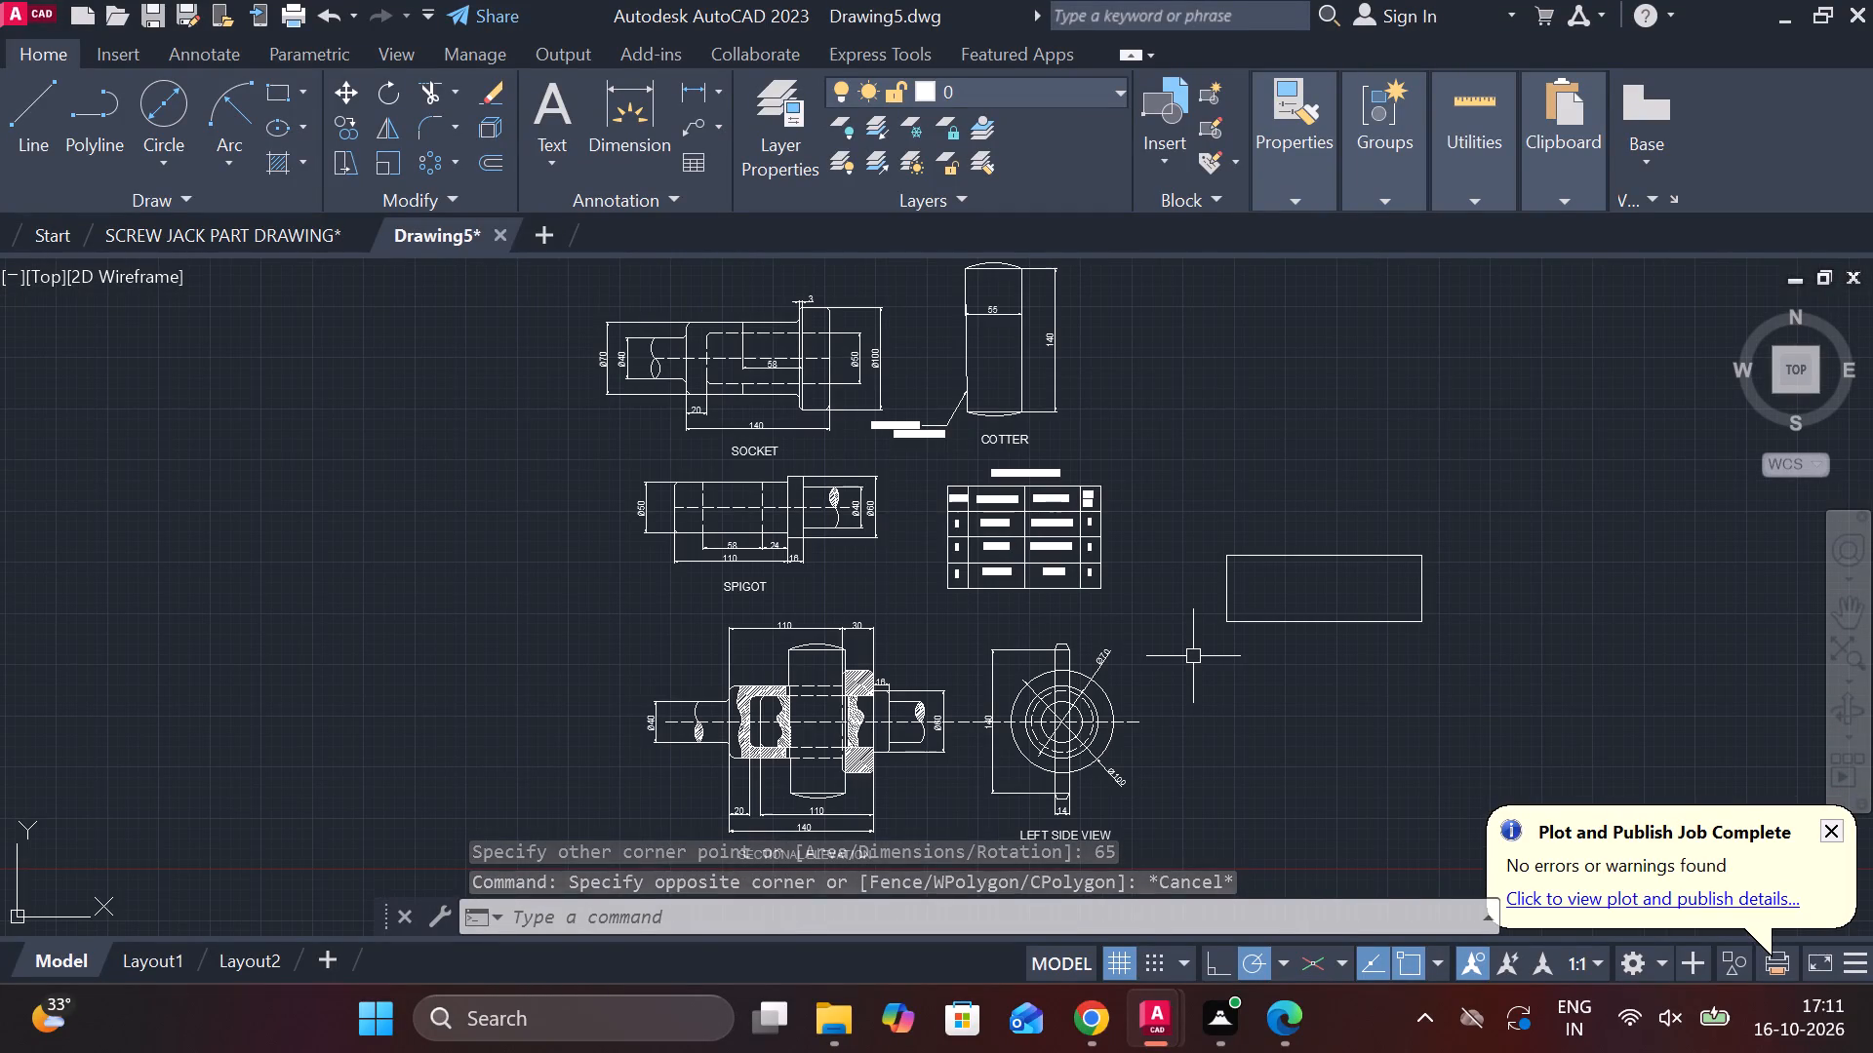
pyautogui.scroll(1, 1199, 599)
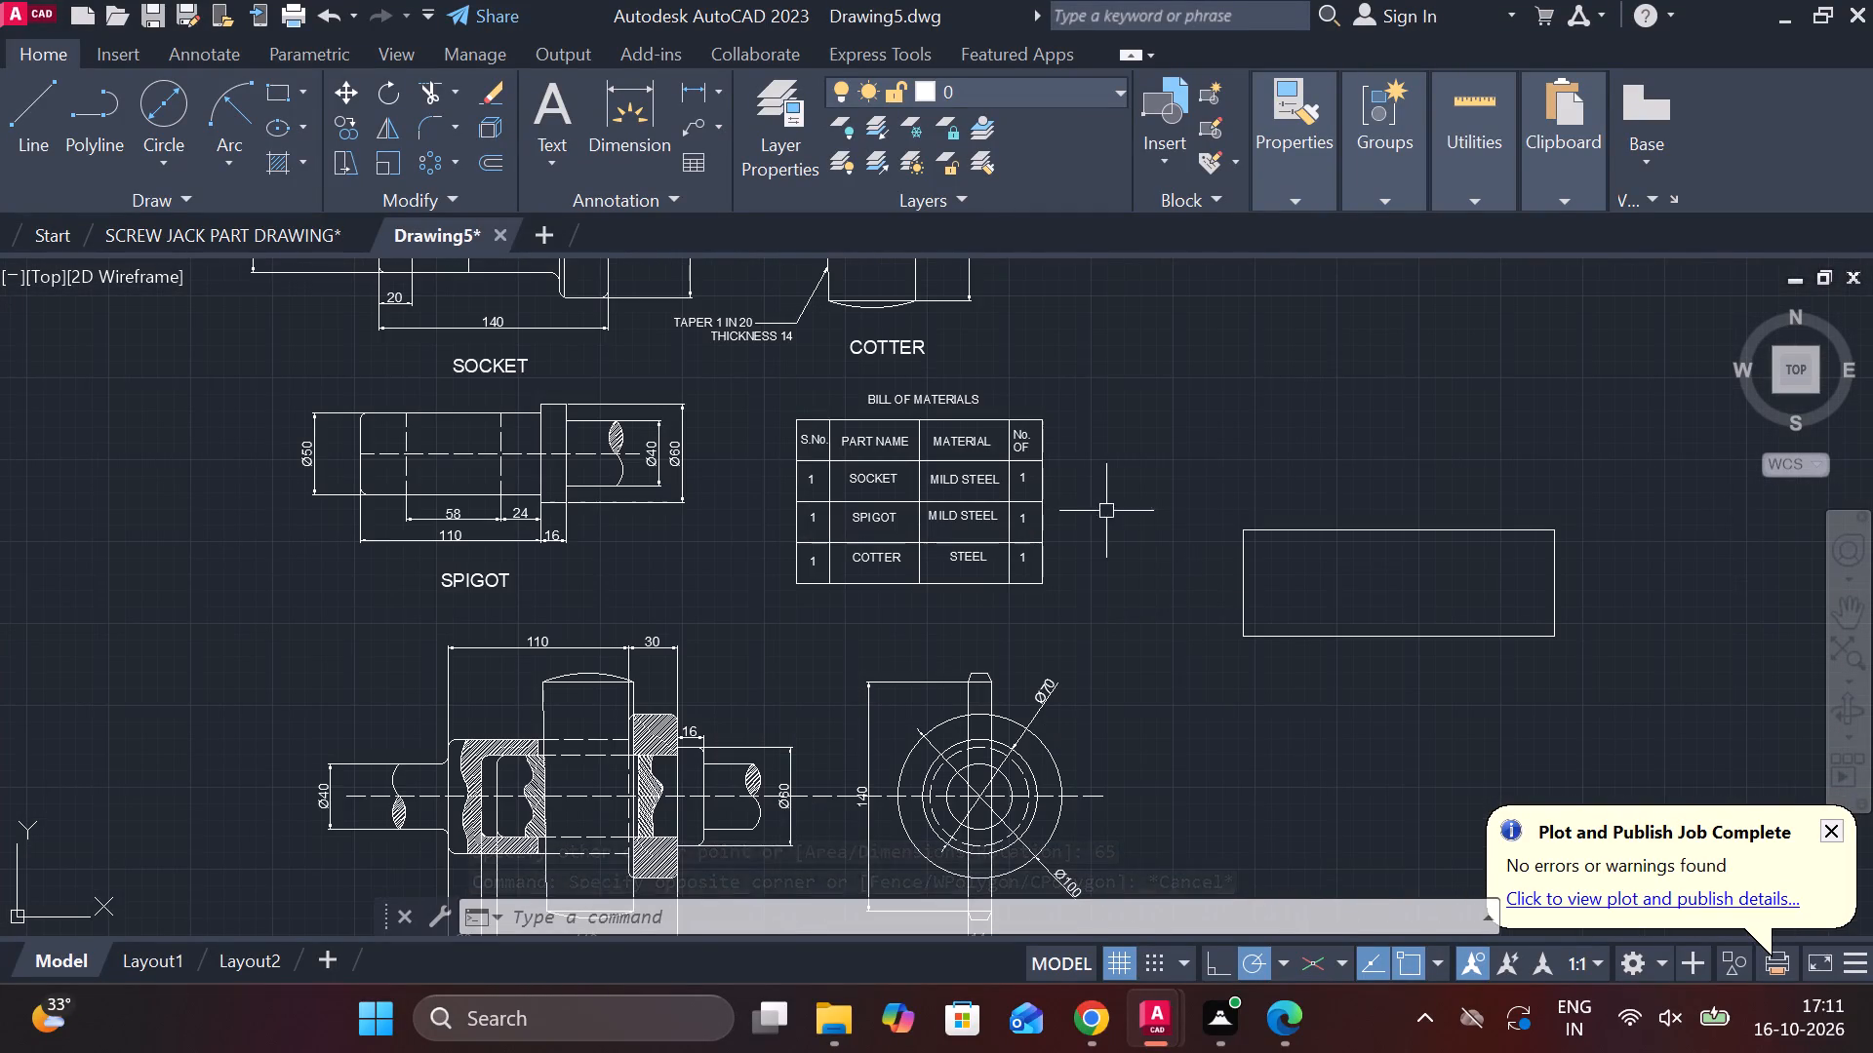
pyautogui.click(780, 380)
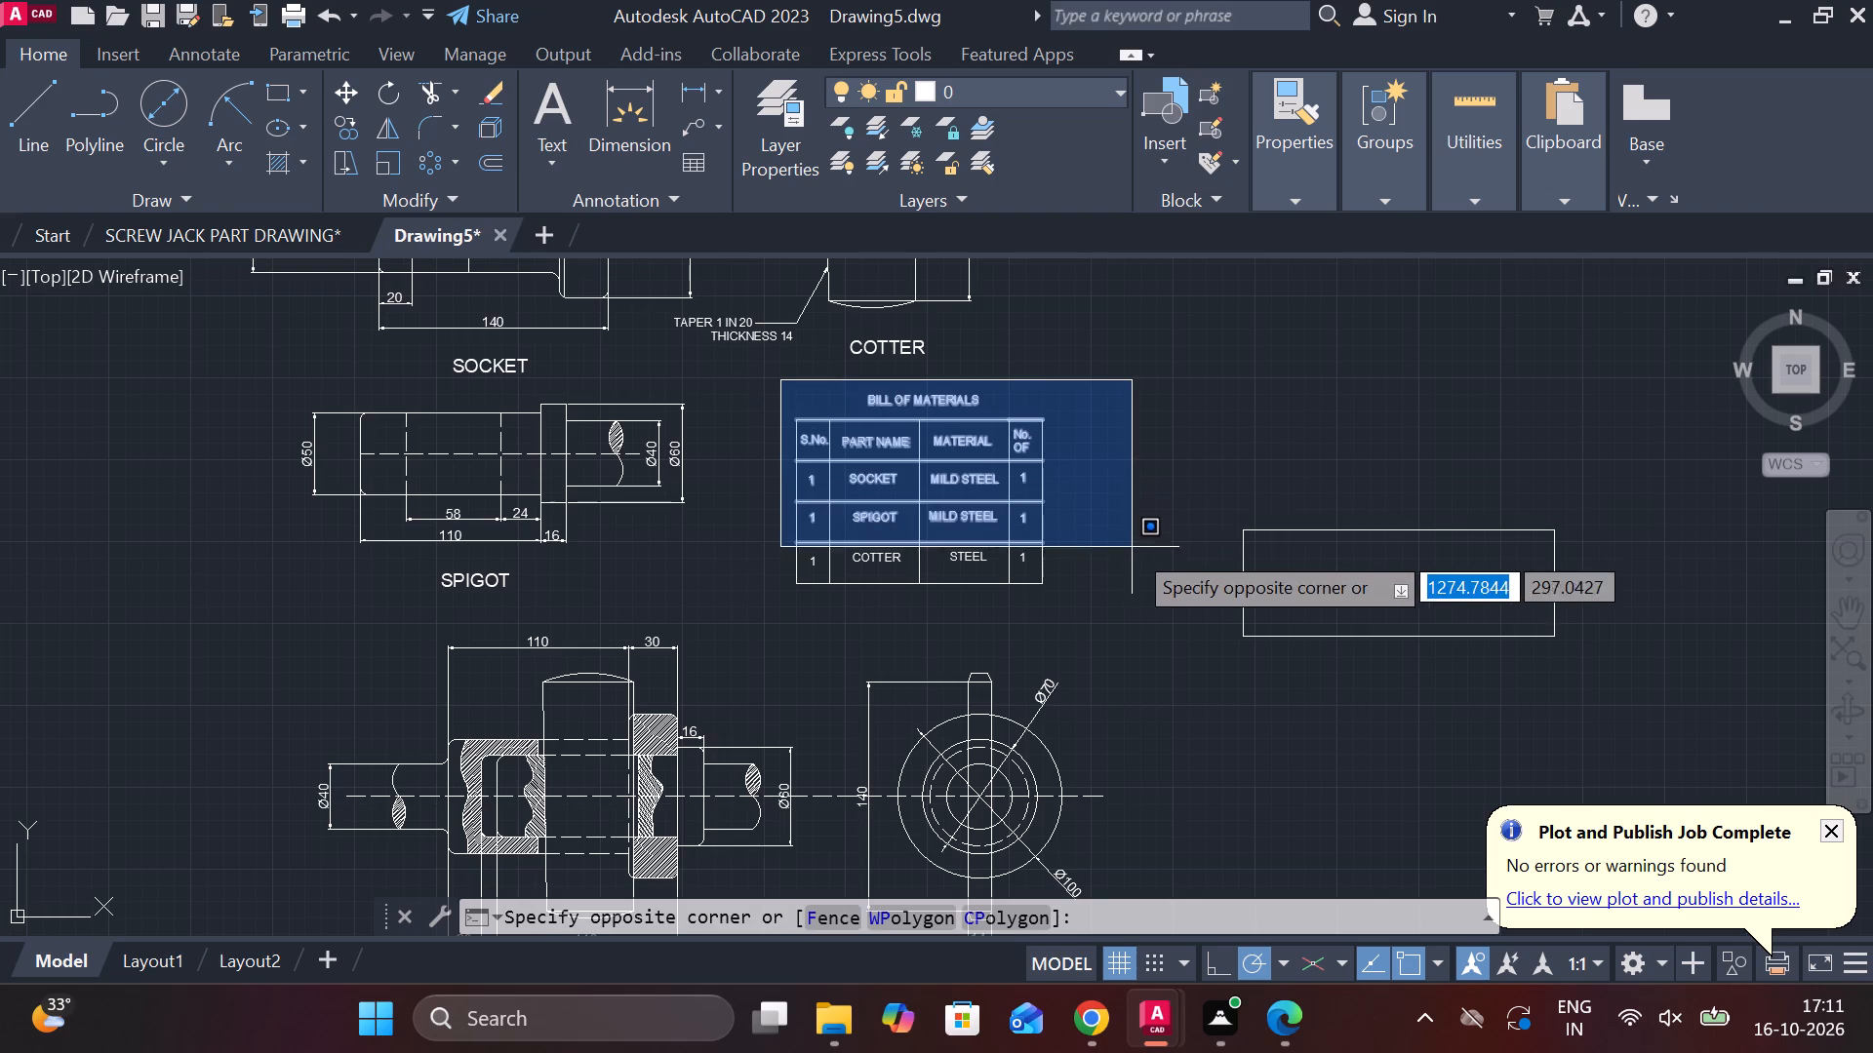
pyautogui.click(1118, 638)
pyautogui.press('m')
pyautogui.press('Return')
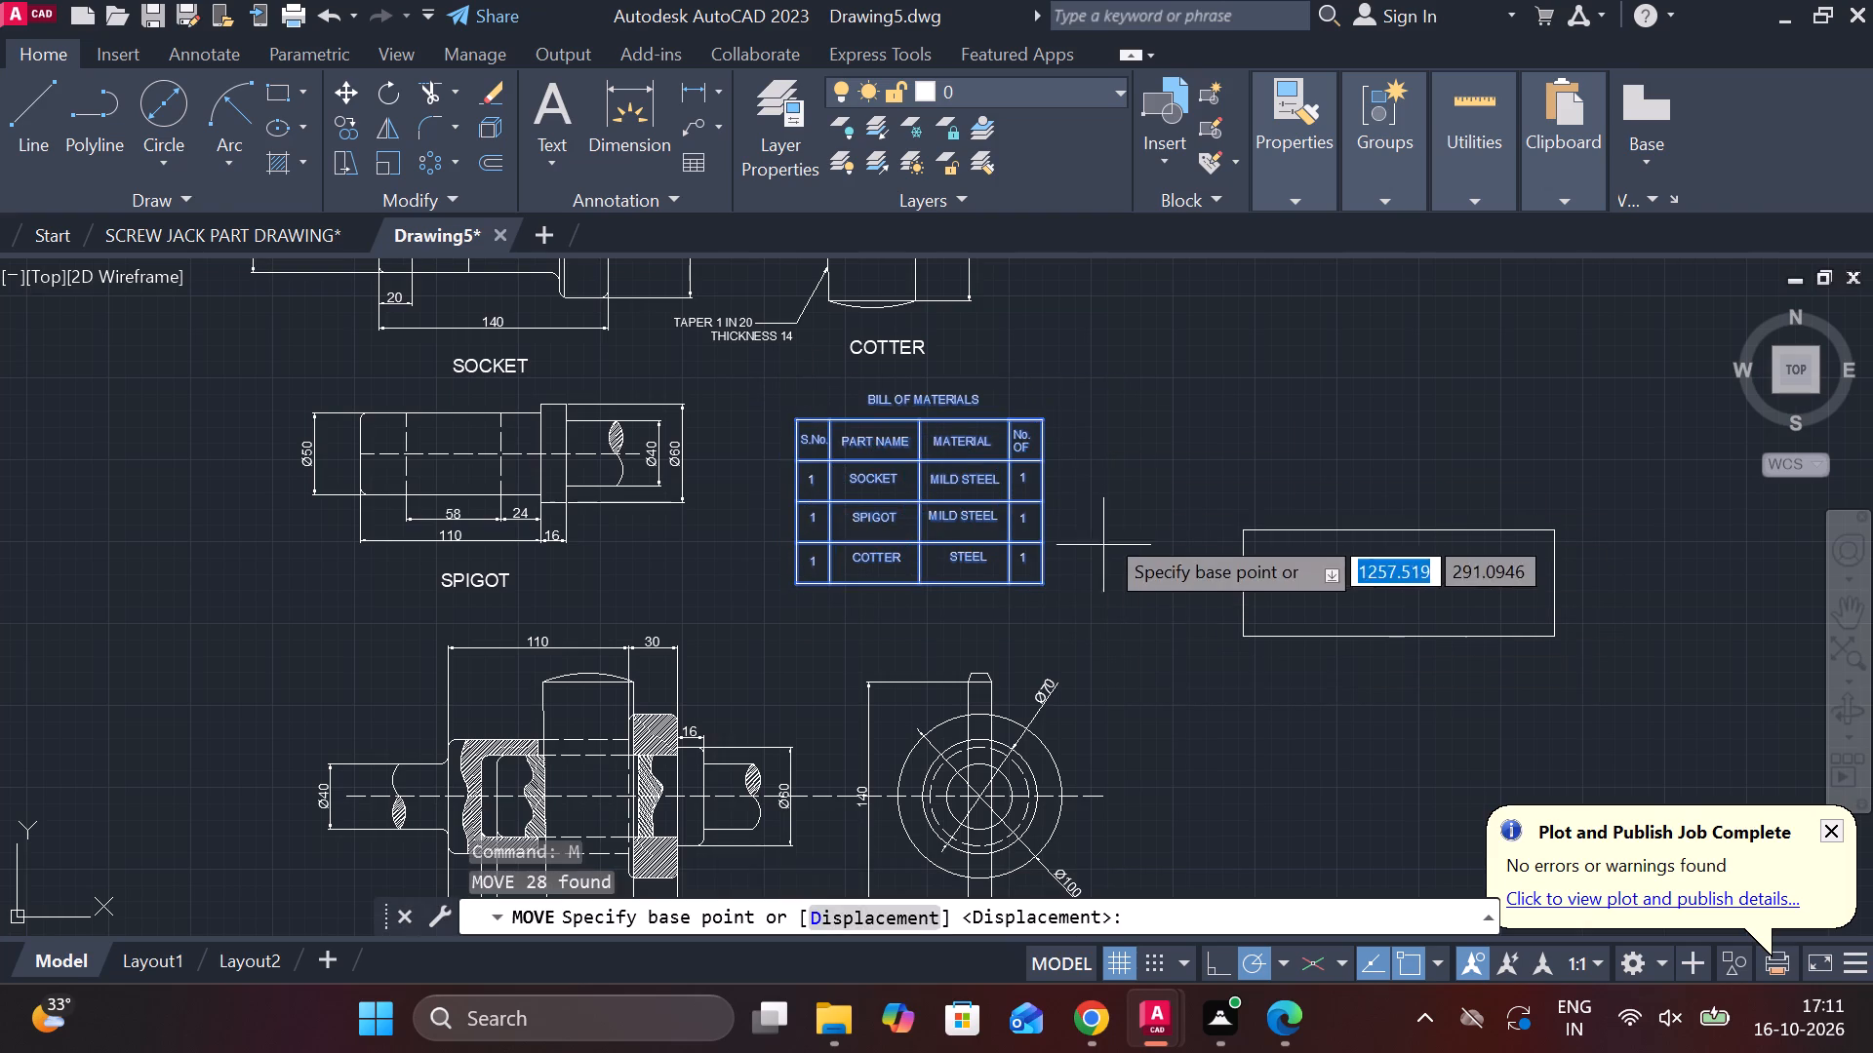
pyautogui.moveTo(1103, 527); pyautogui.dragTo(1174, 512)
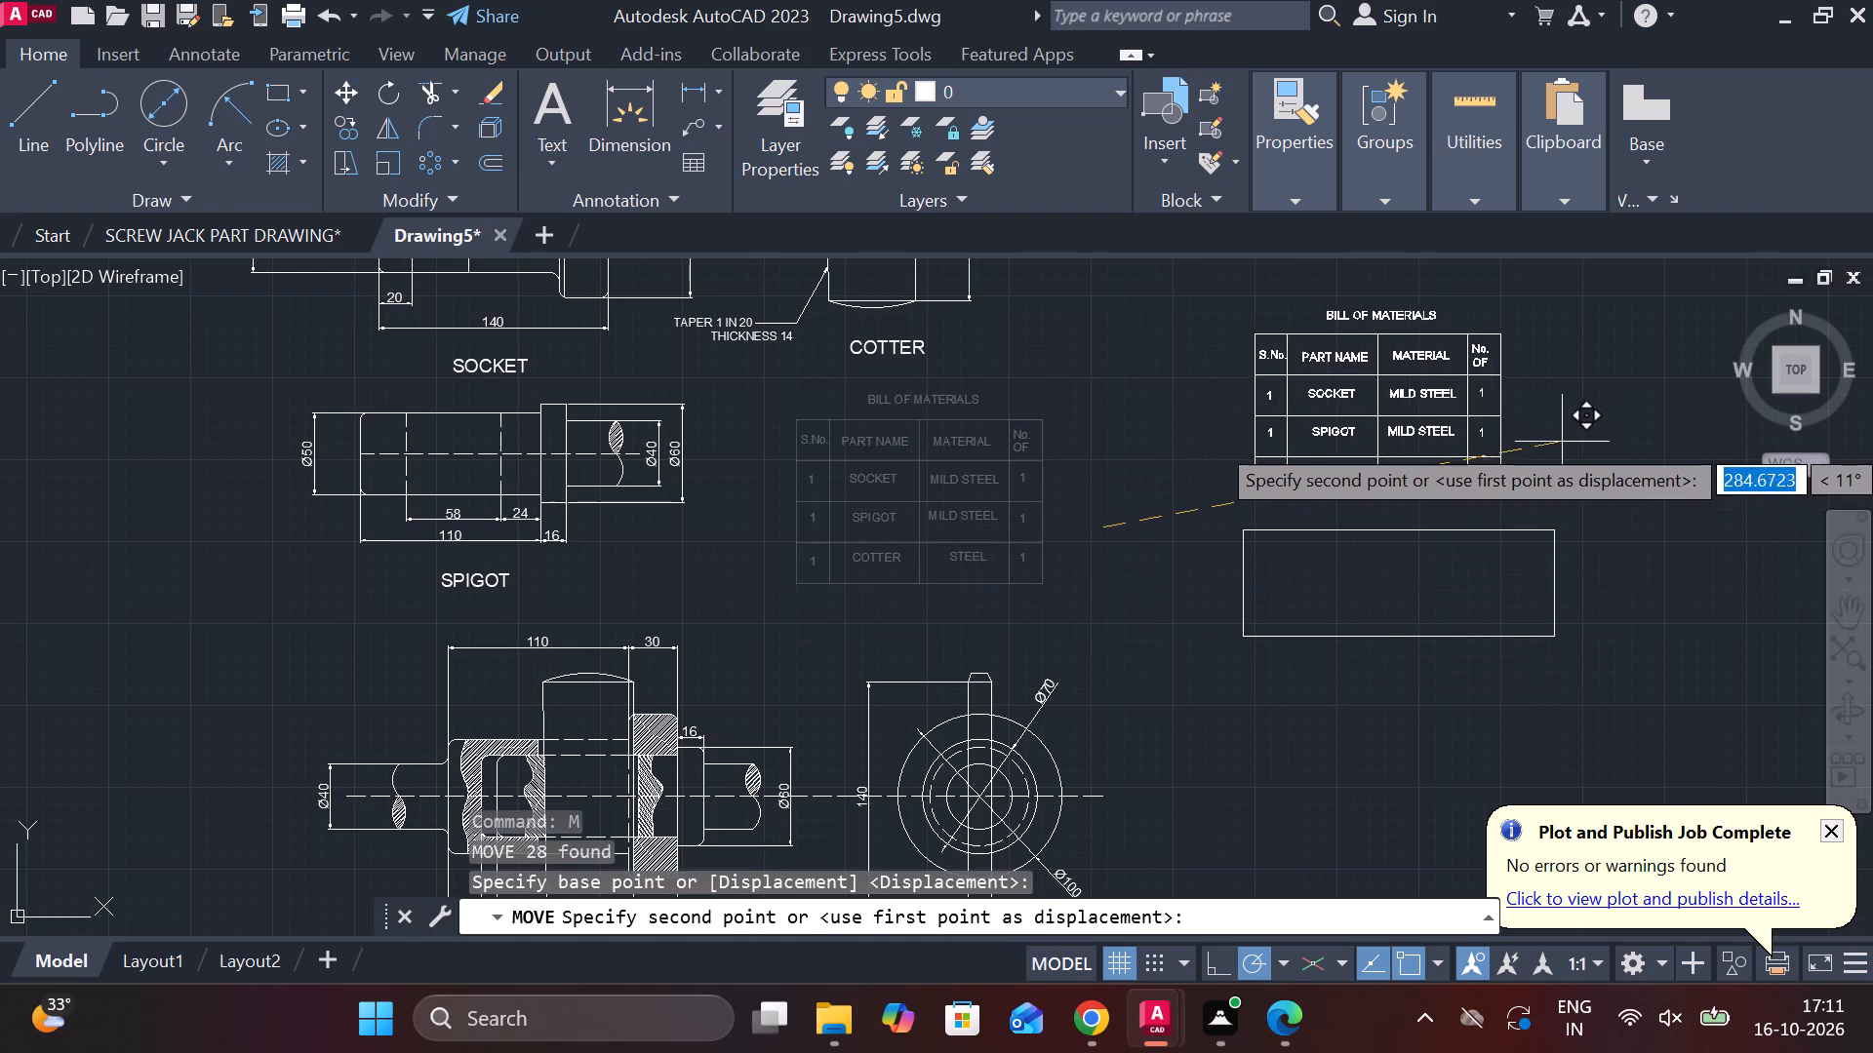
pyautogui.click(1557, 440)
# Move the cotter view with its dimensions, taper note and label straight down so it sits beside the spigot view.
pyautogui.moveTo(1181, 649); pyautogui.dragTo(1324, 607, button='middle')
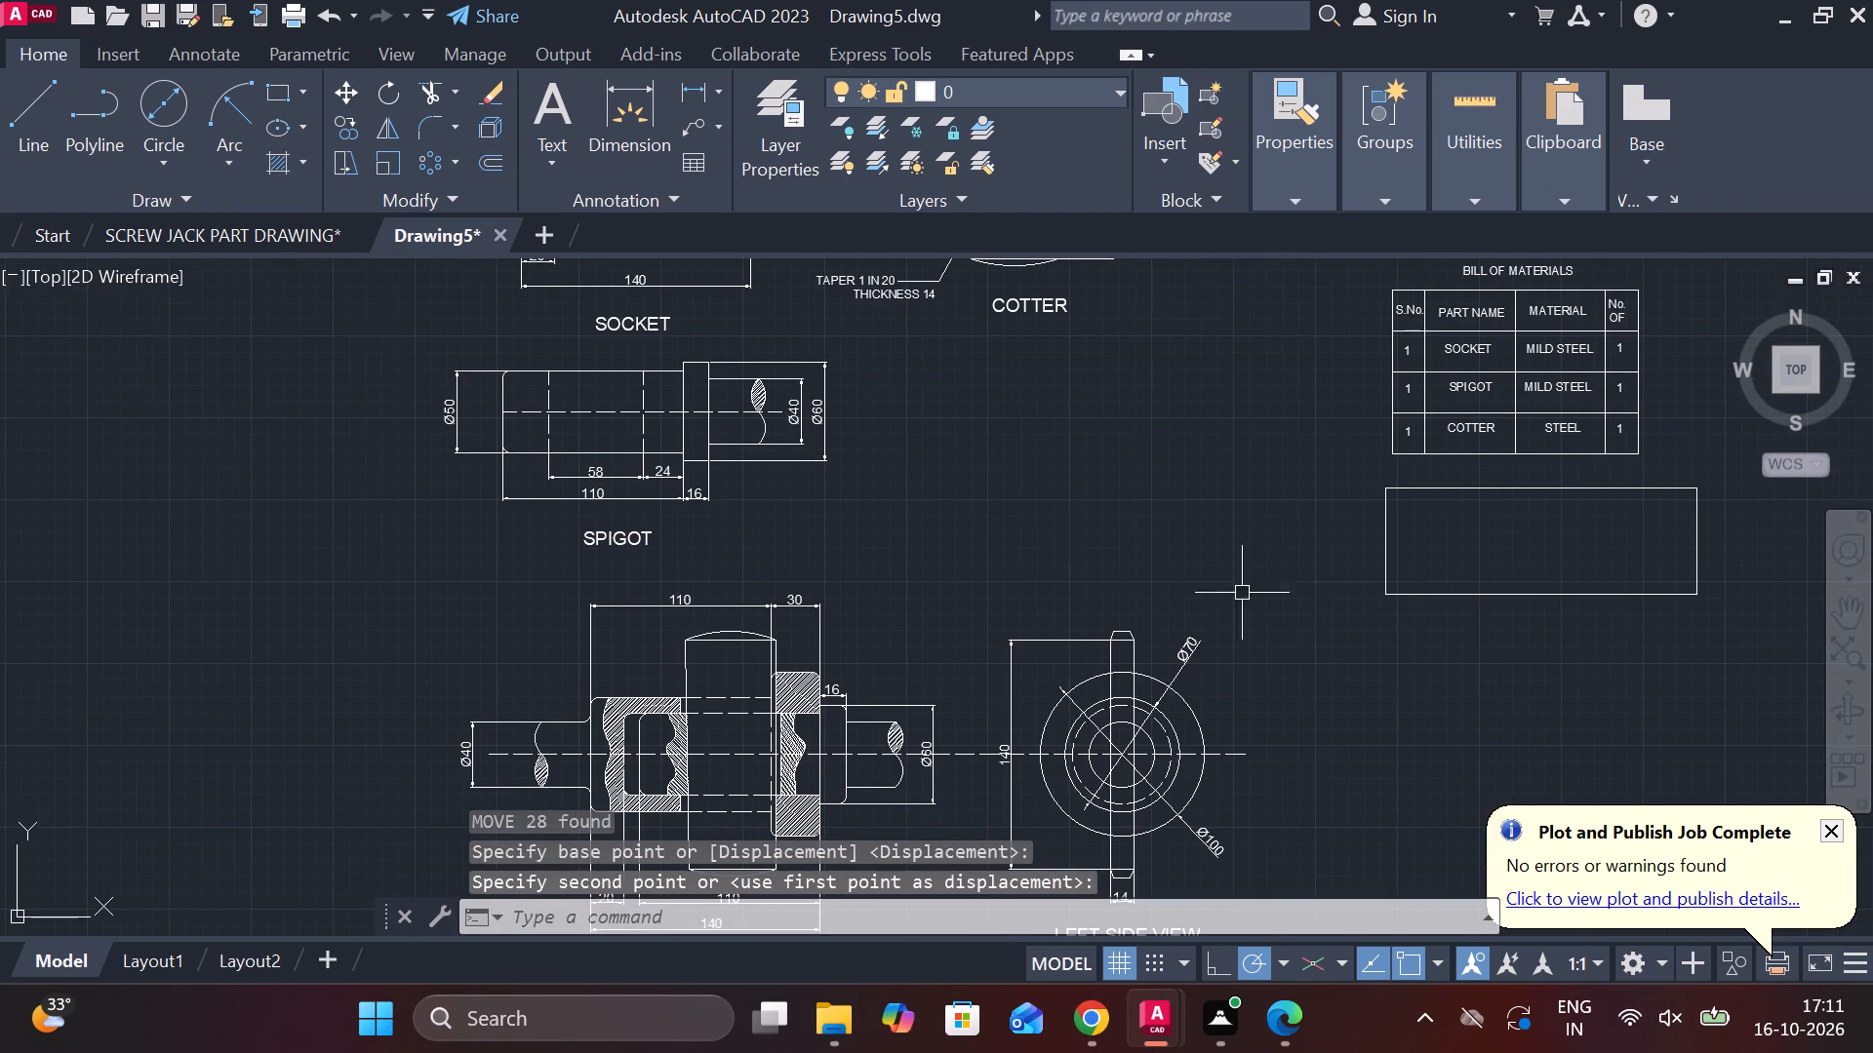
pyautogui.moveTo(1234, 579); pyautogui.dragTo(1239, 810, button='middle')
pyautogui.scroll(-1, 1179, 589)
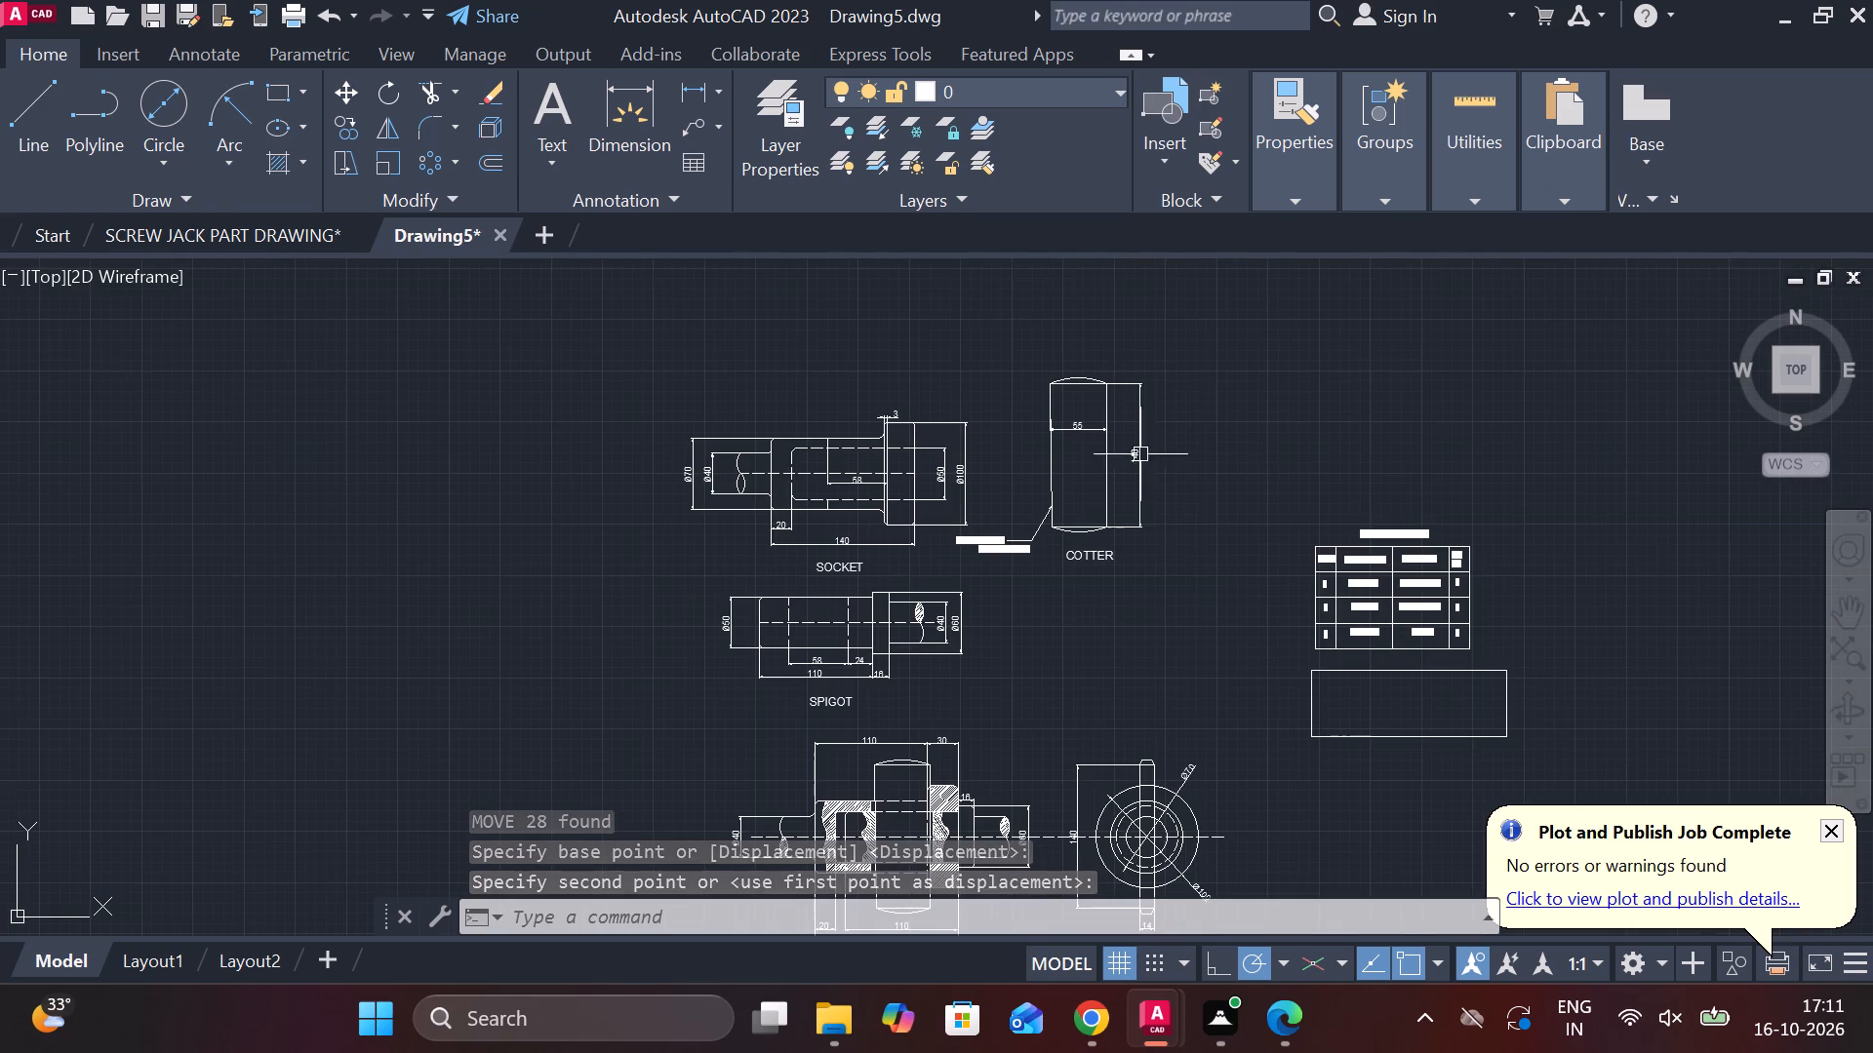
pyautogui.click(1002, 319)
pyautogui.click(1169, 606)
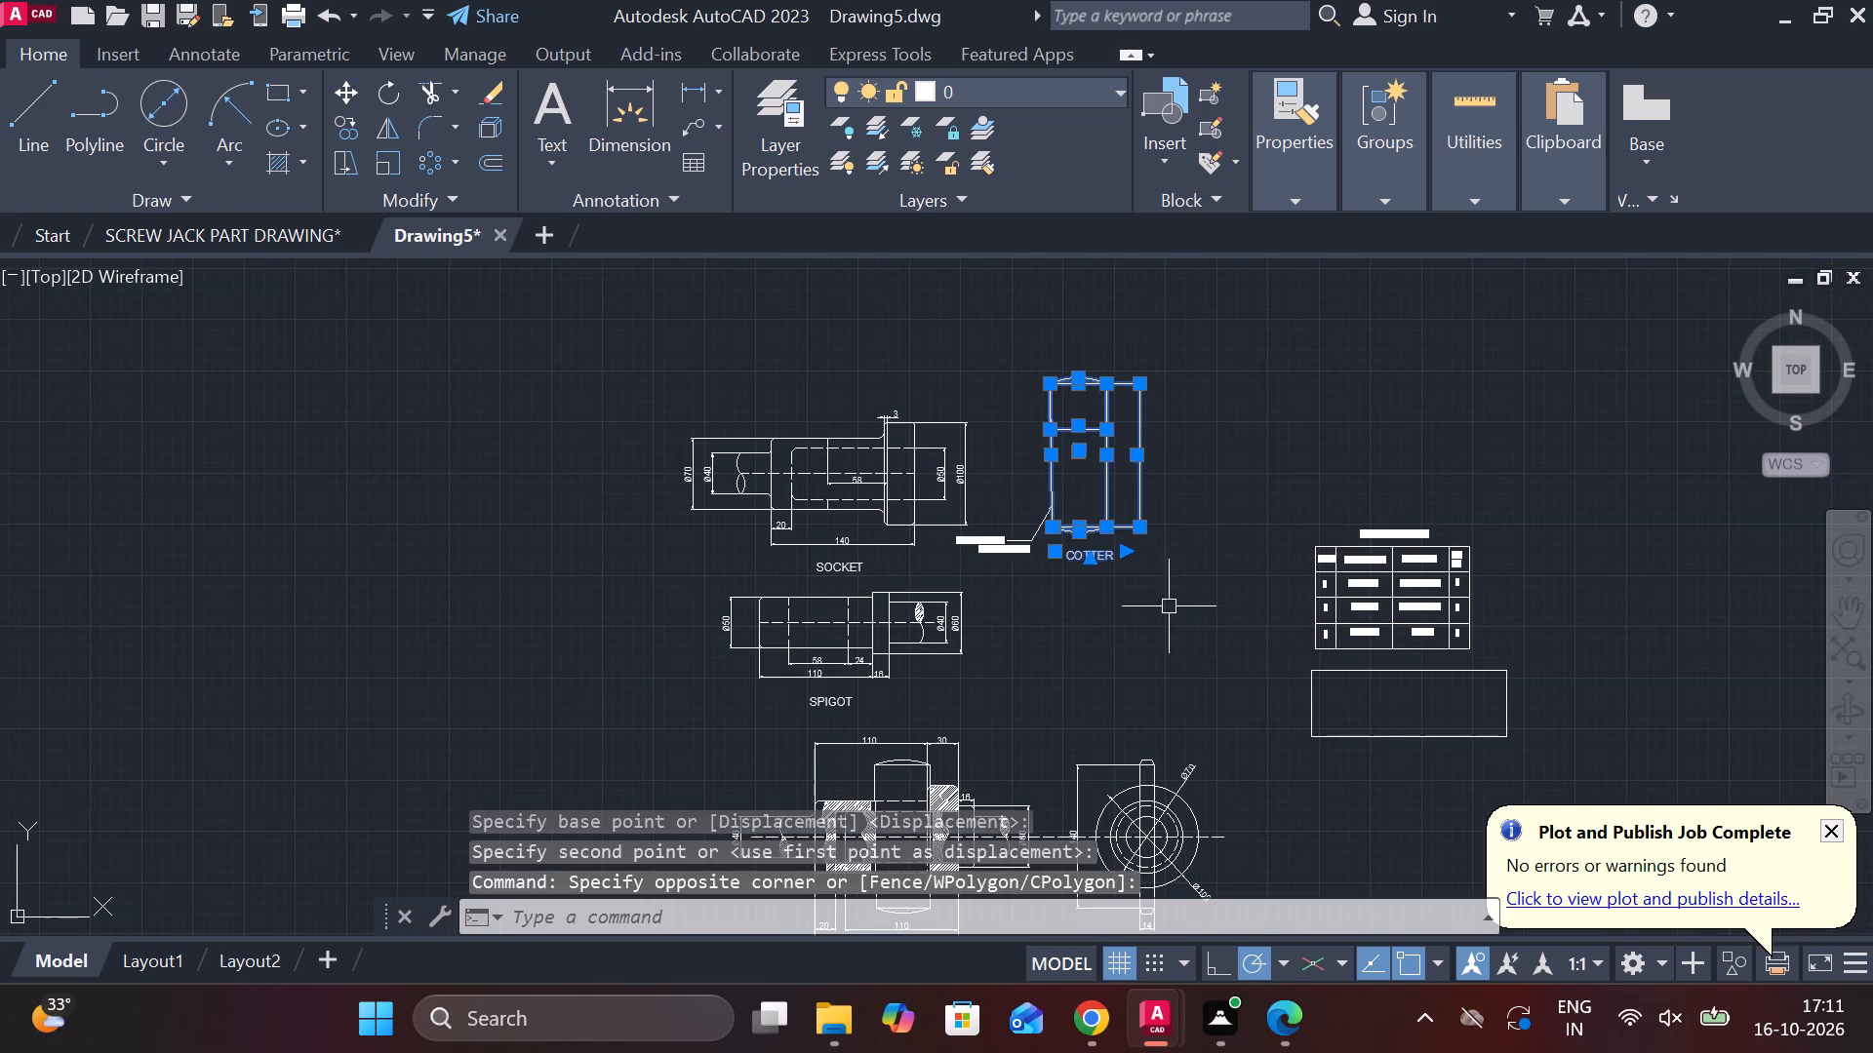
pyautogui.scroll(2, 1077, 588)
pyautogui.click(911, 494)
pyautogui.press('m')
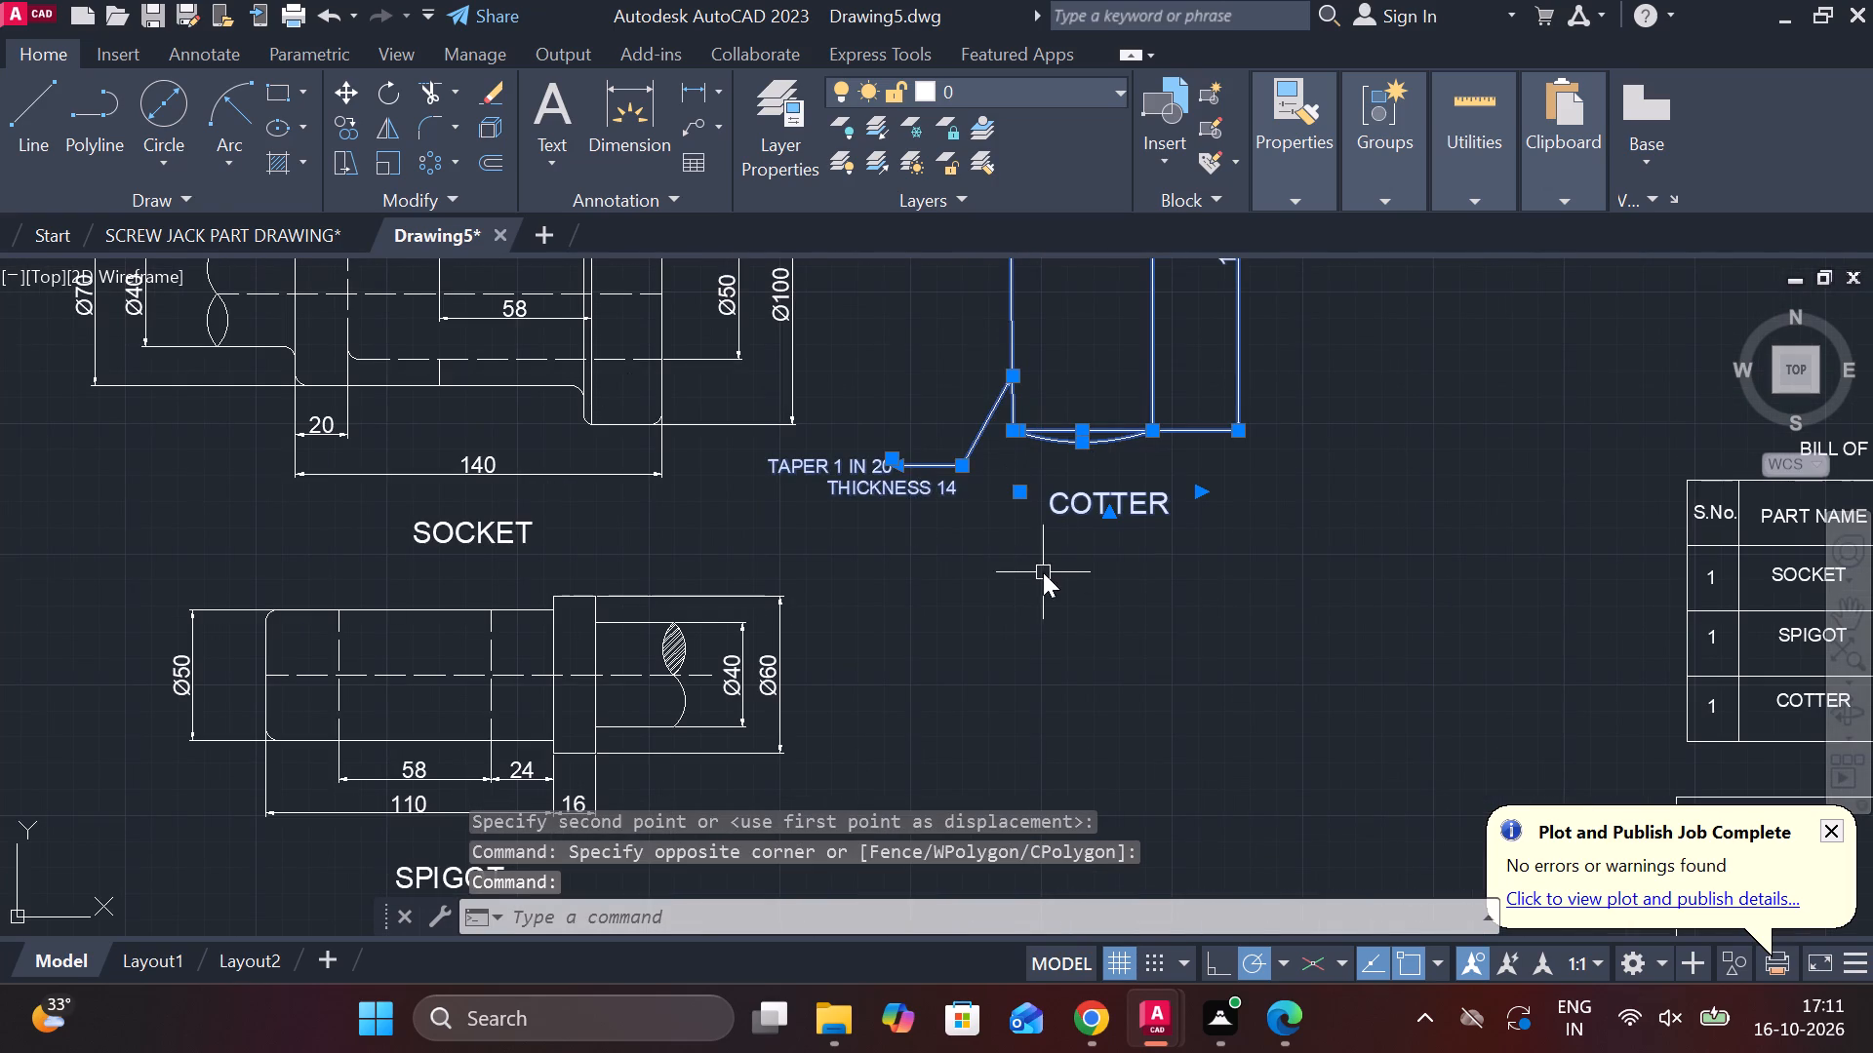
pyautogui.press('Return')
pyautogui.click(1340, 386)
pyautogui.scroll(-1, 1339, 601)
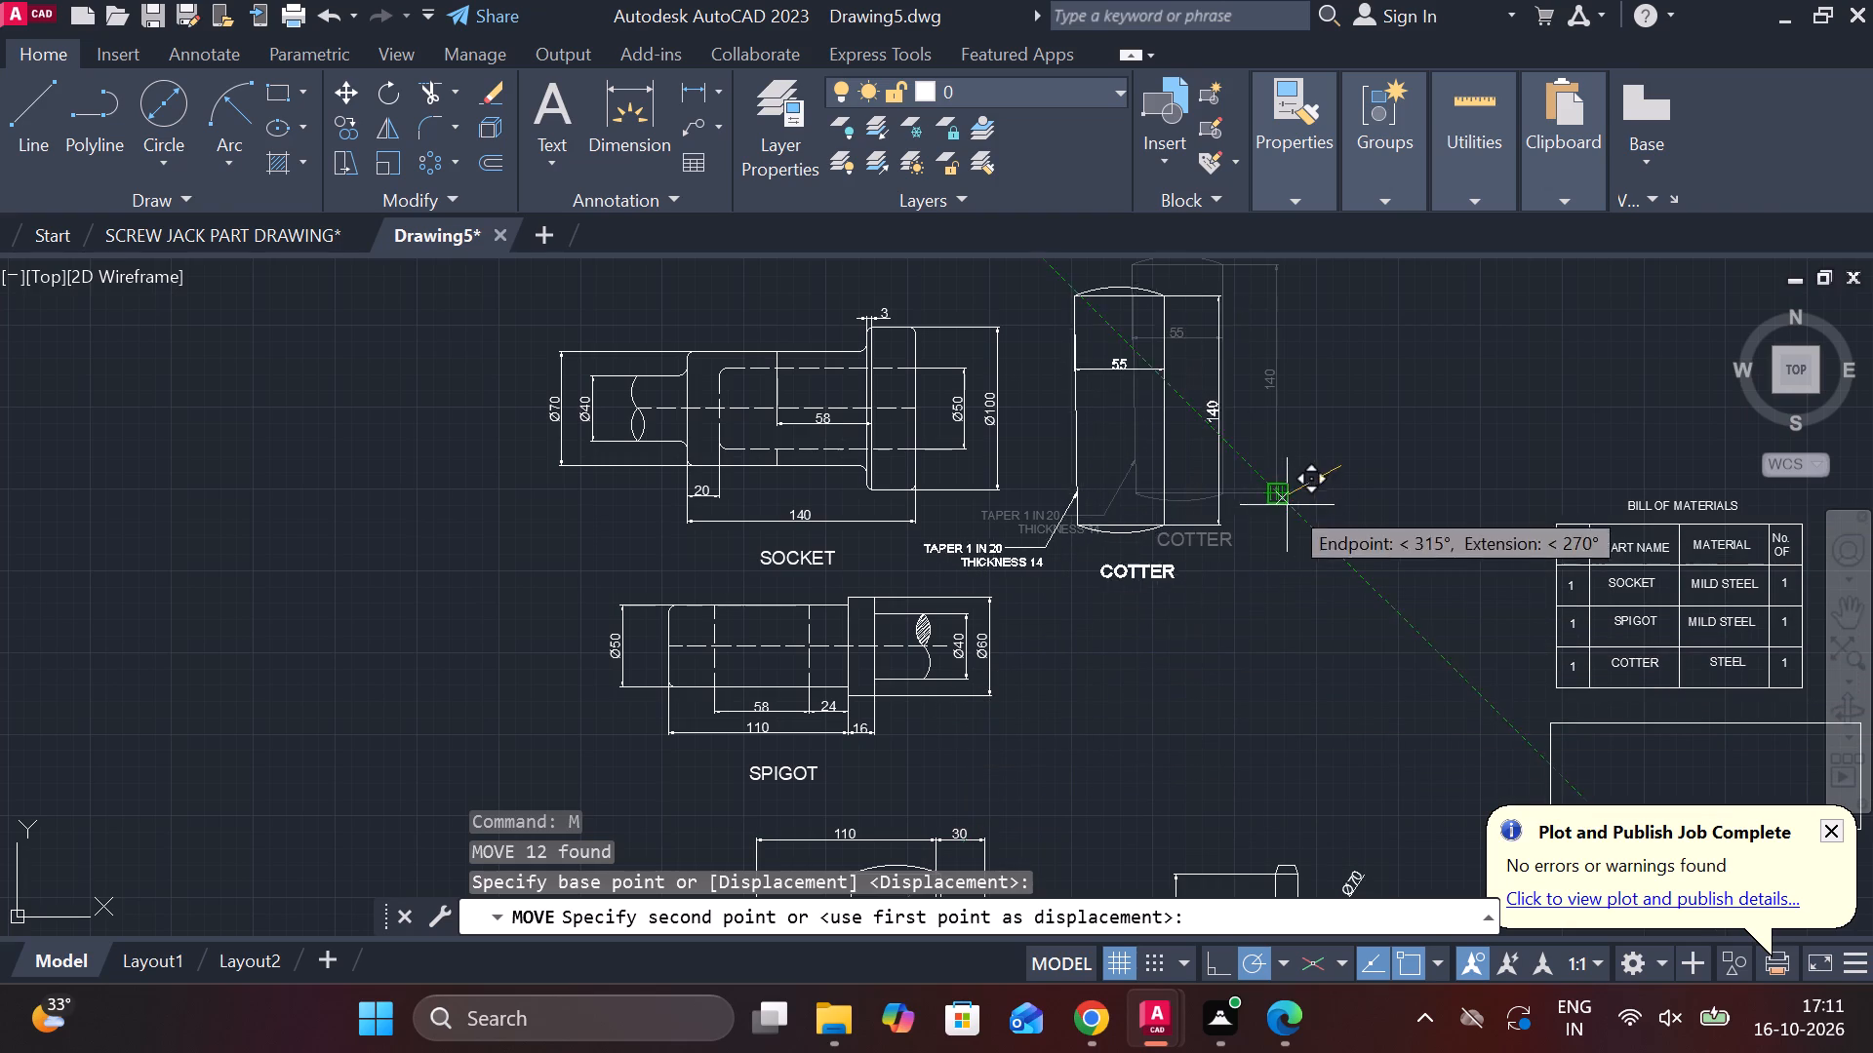
pyautogui.click(1295, 695)
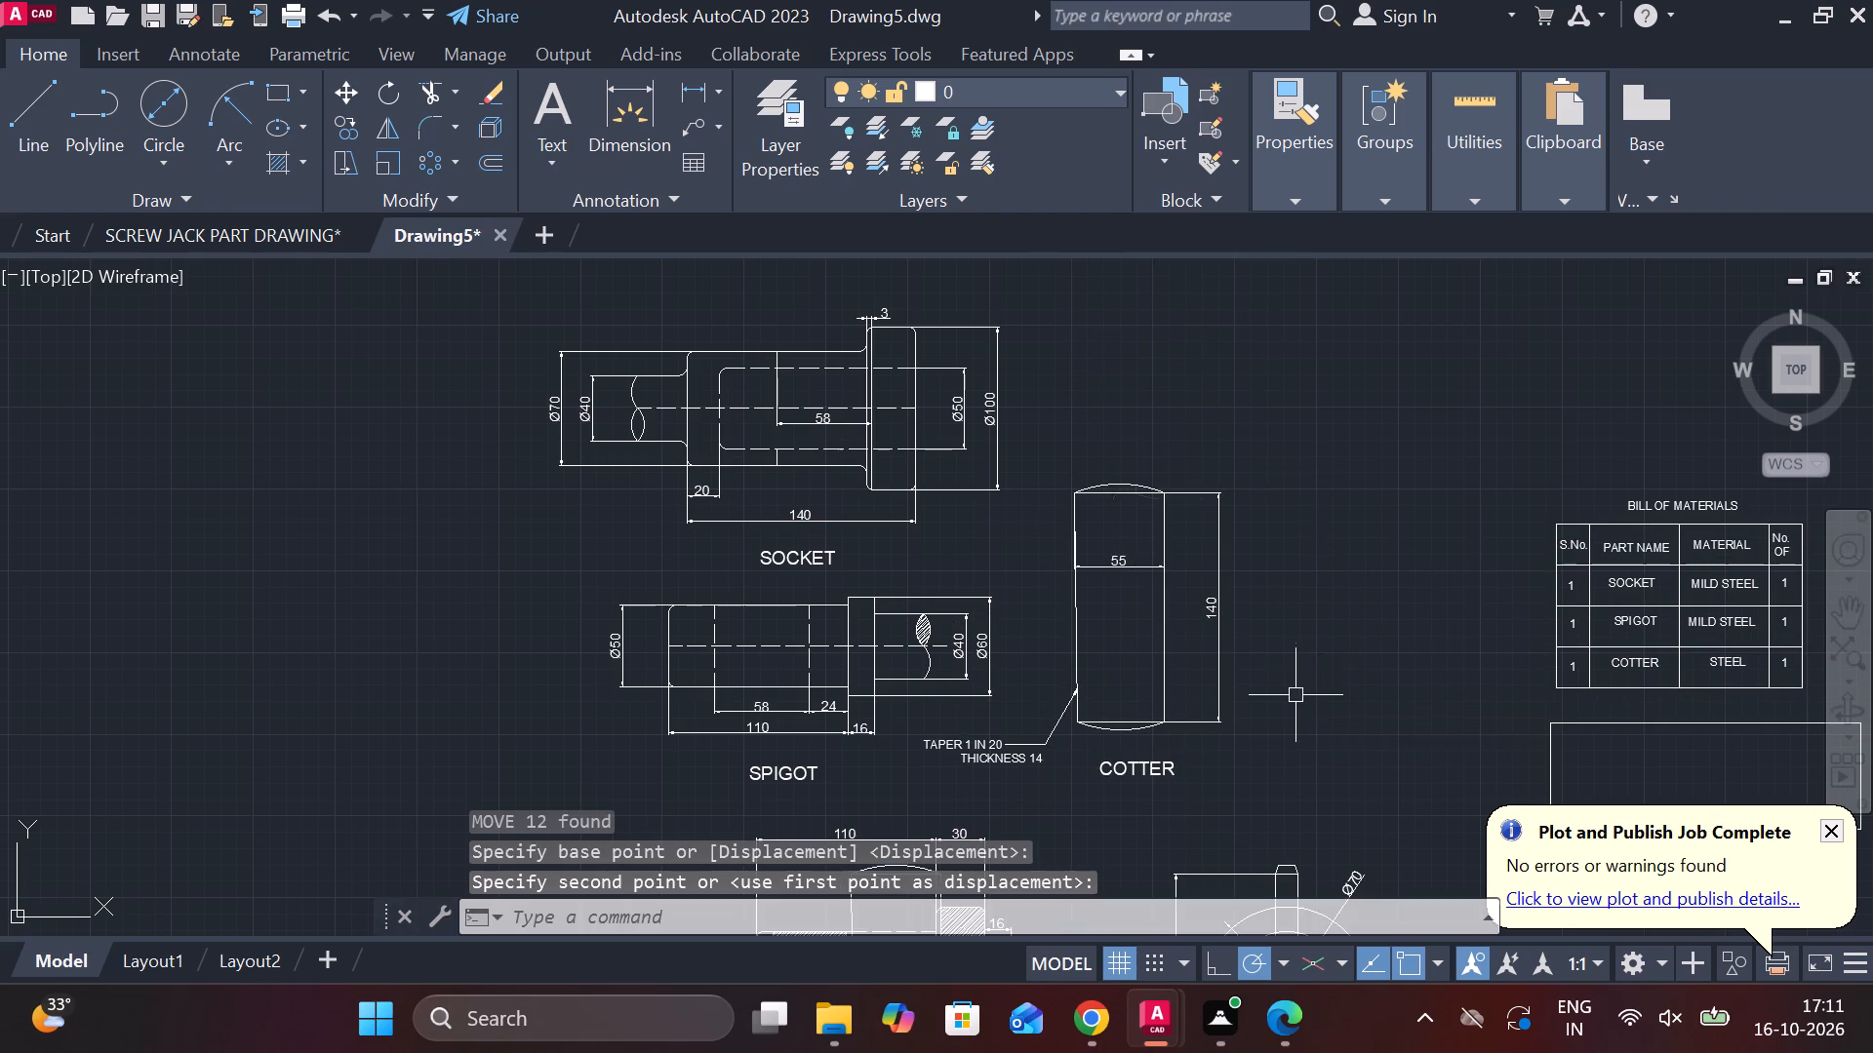
pyautogui.scroll(-1, 1322, 695)
pyautogui.moveTo(1288, 682); pyautogui.dragTo(1192, 579, button='middle')
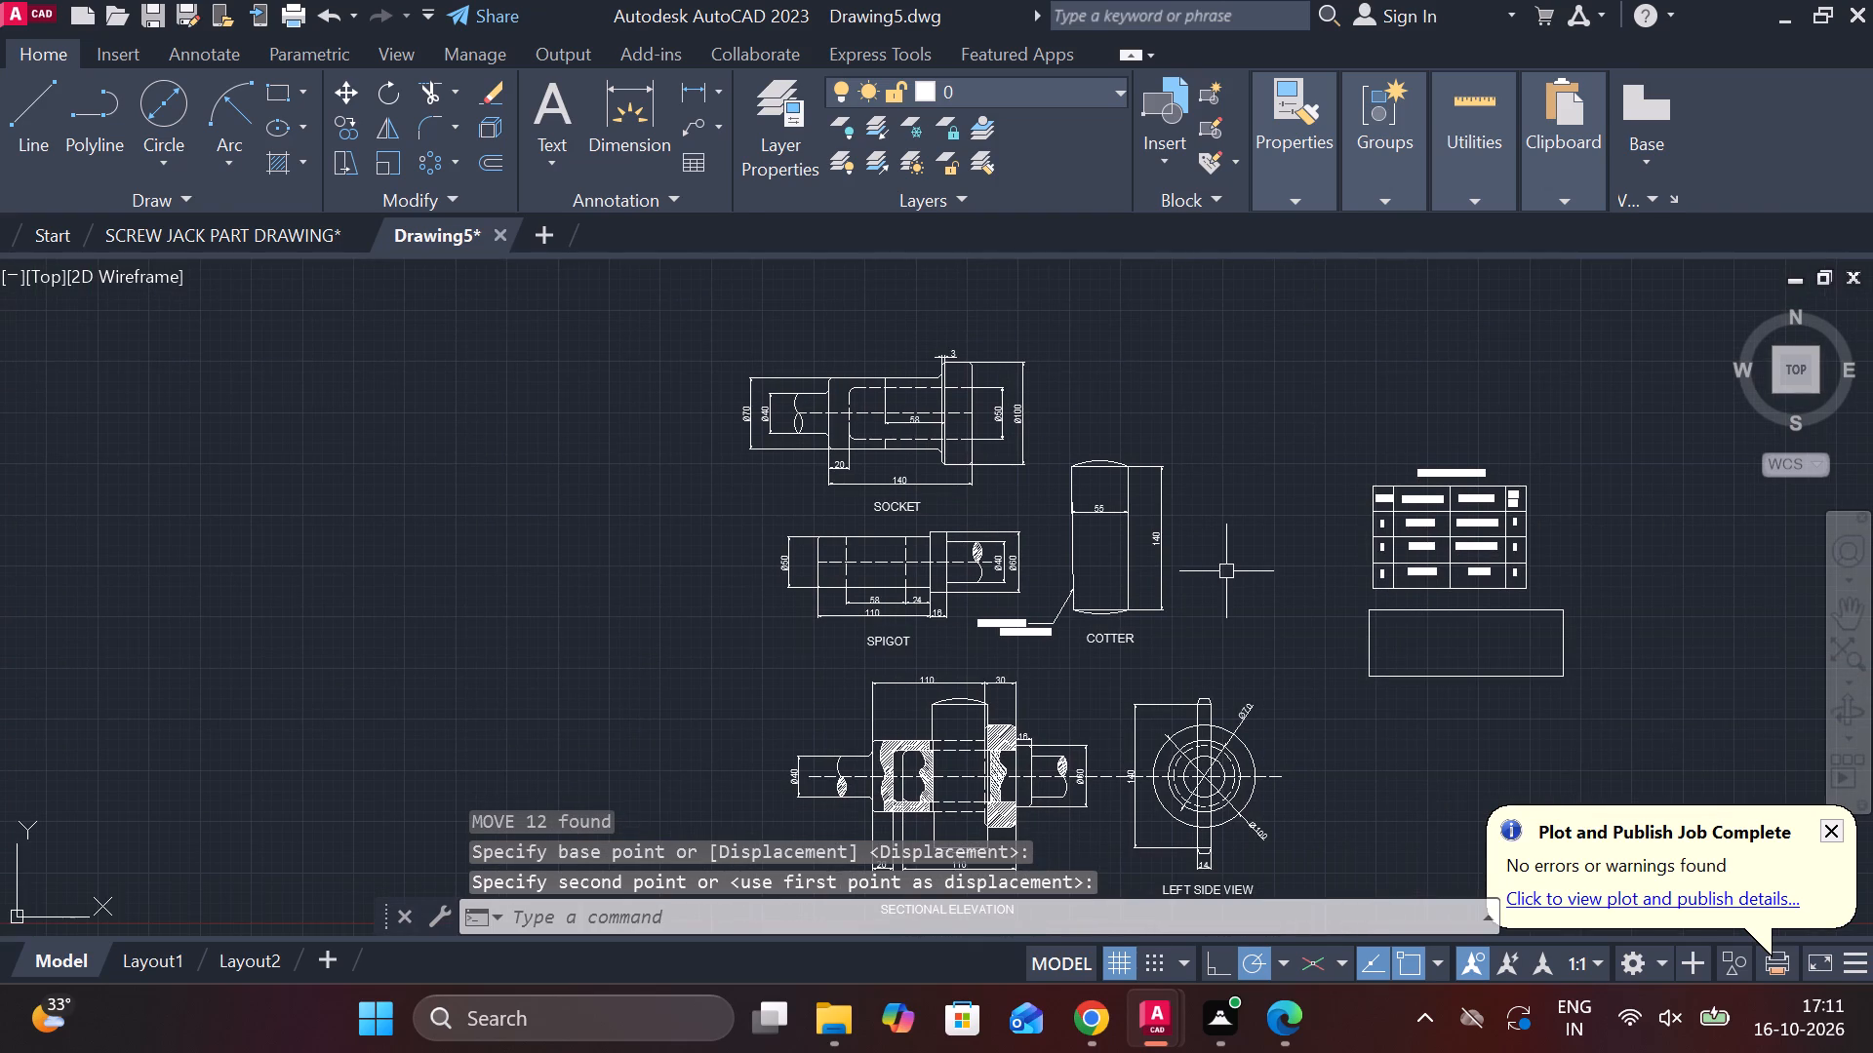
pyautogui.moveTo(1234, 572); pyautogui.dragTo(1213, 565, button='middle')
pyautogui.press('Escape')
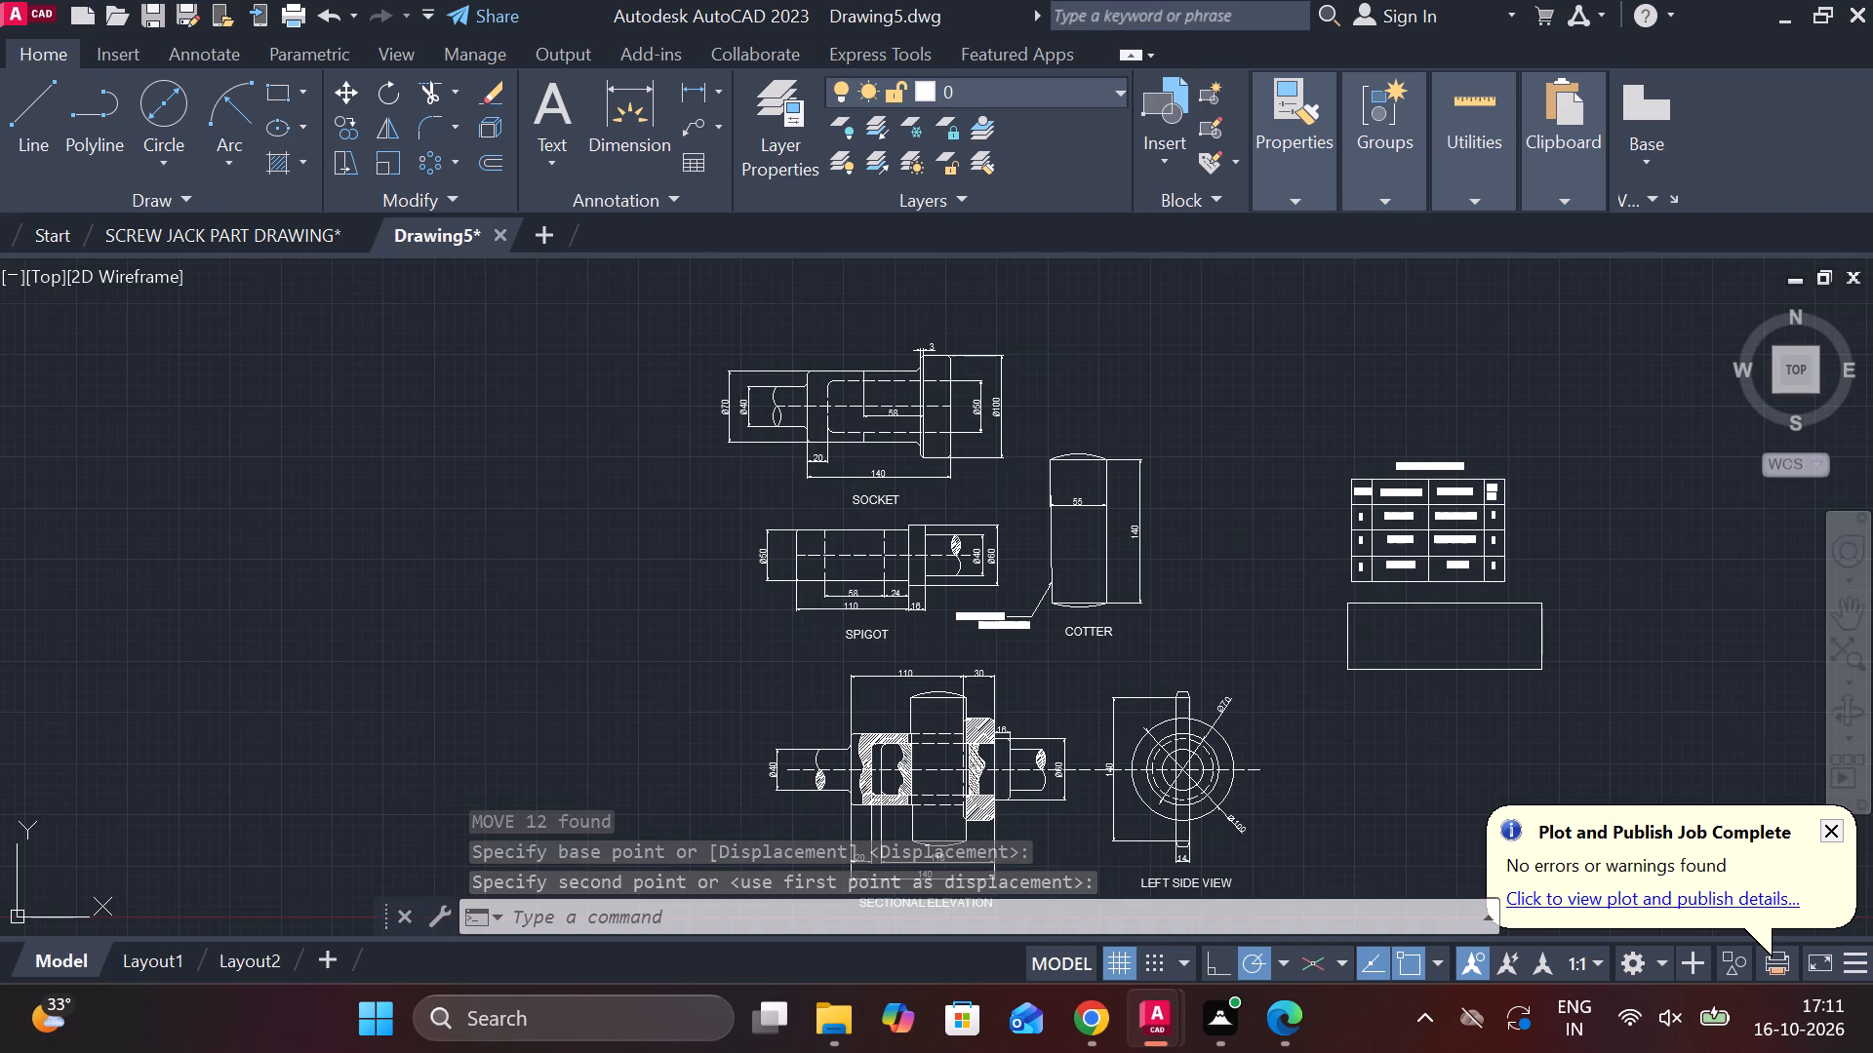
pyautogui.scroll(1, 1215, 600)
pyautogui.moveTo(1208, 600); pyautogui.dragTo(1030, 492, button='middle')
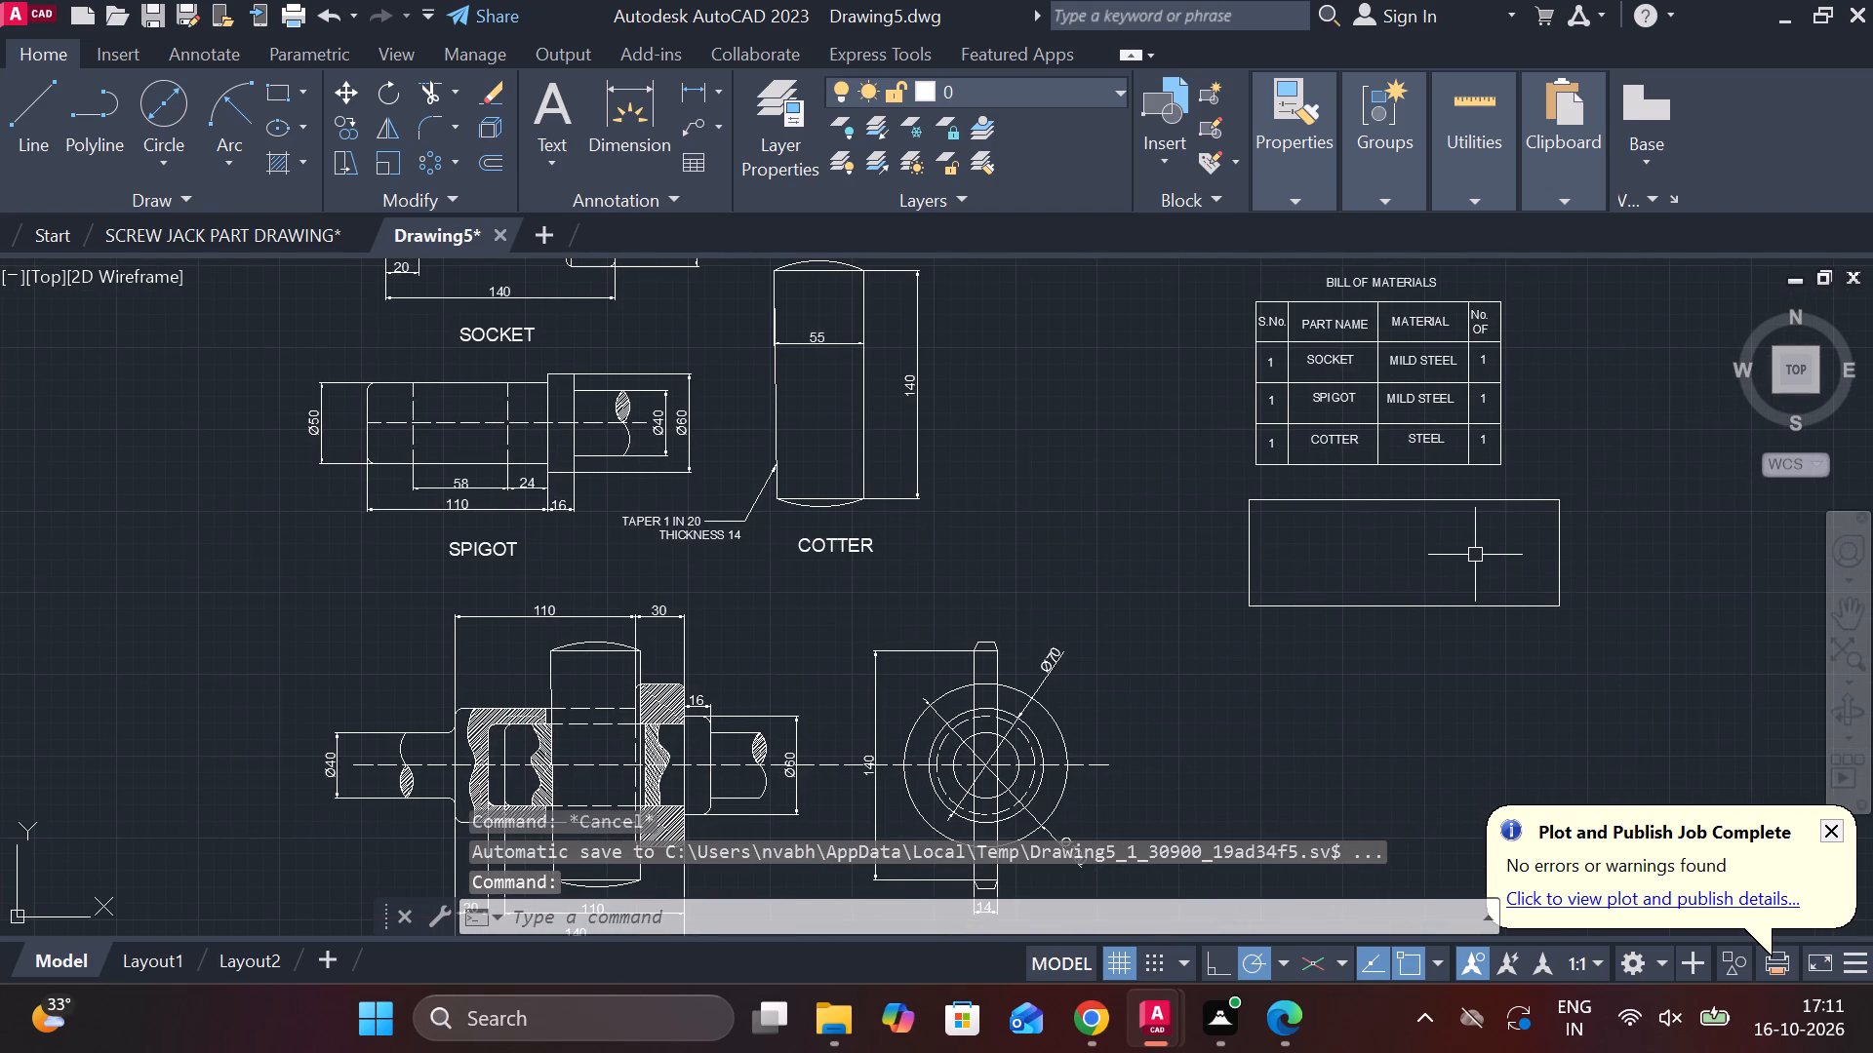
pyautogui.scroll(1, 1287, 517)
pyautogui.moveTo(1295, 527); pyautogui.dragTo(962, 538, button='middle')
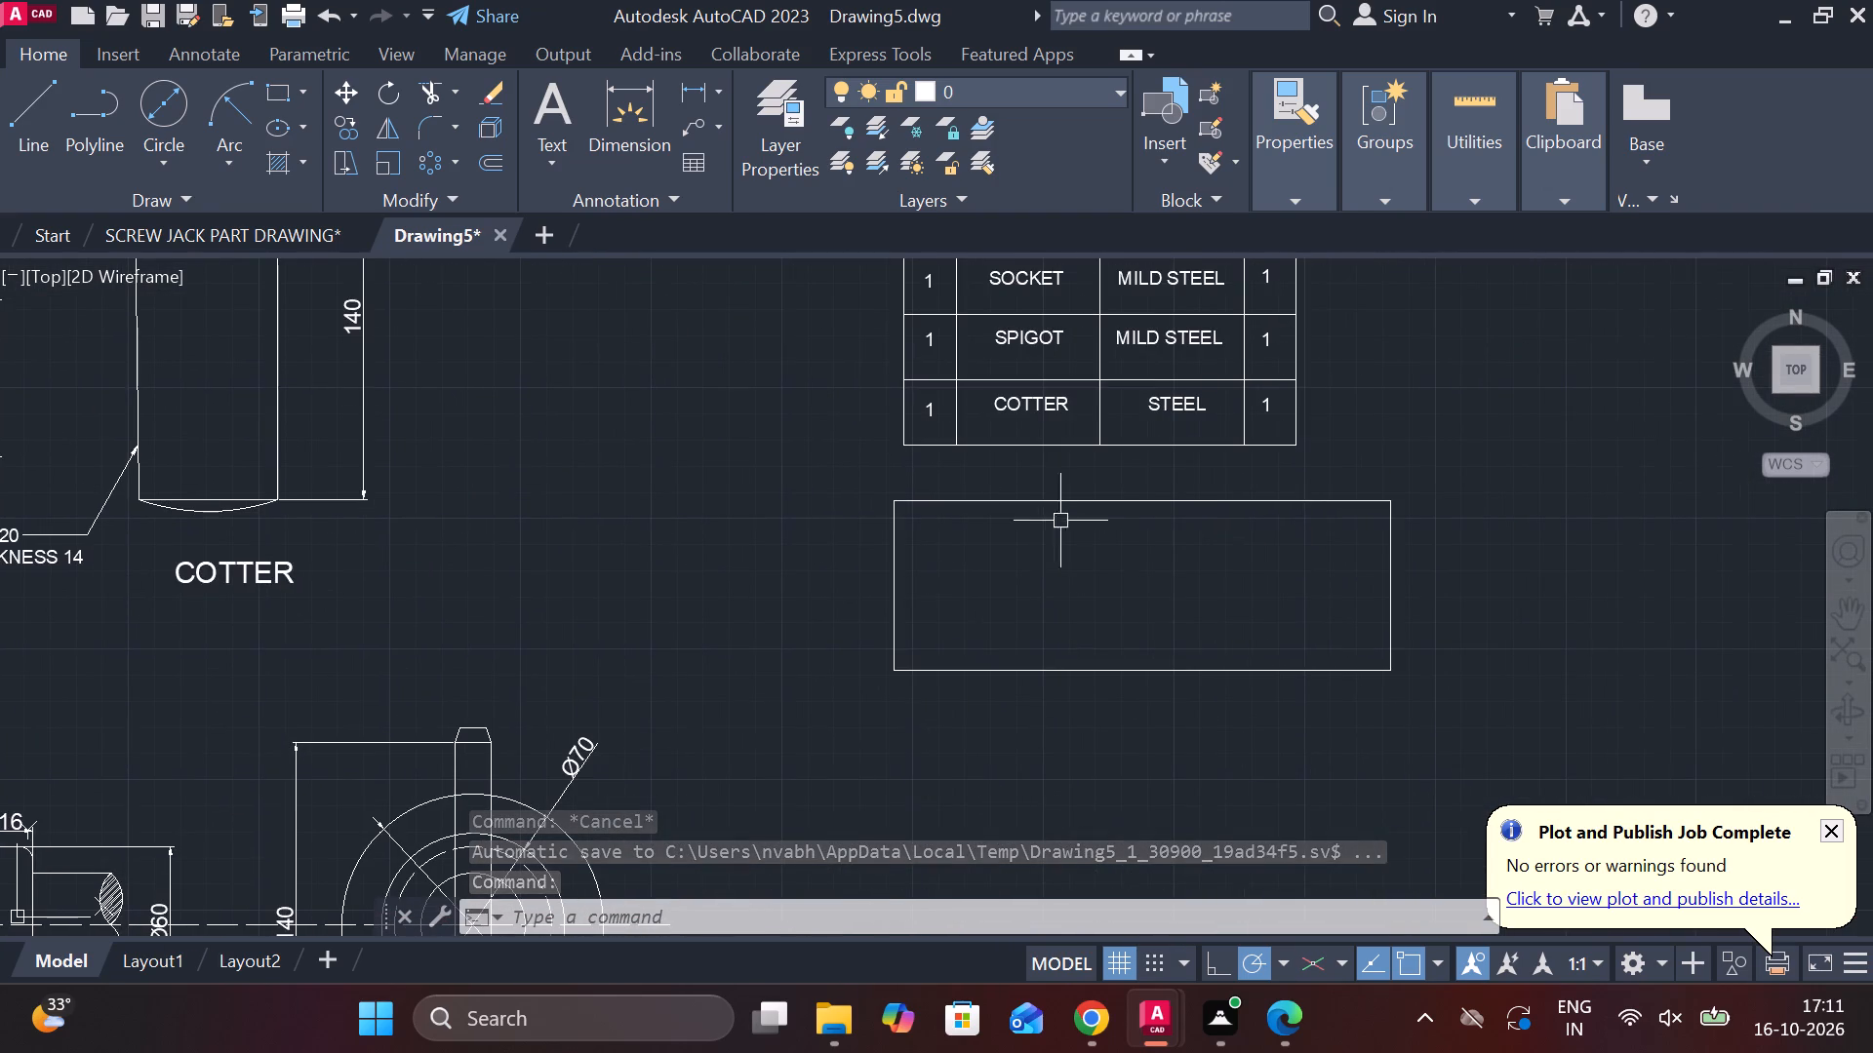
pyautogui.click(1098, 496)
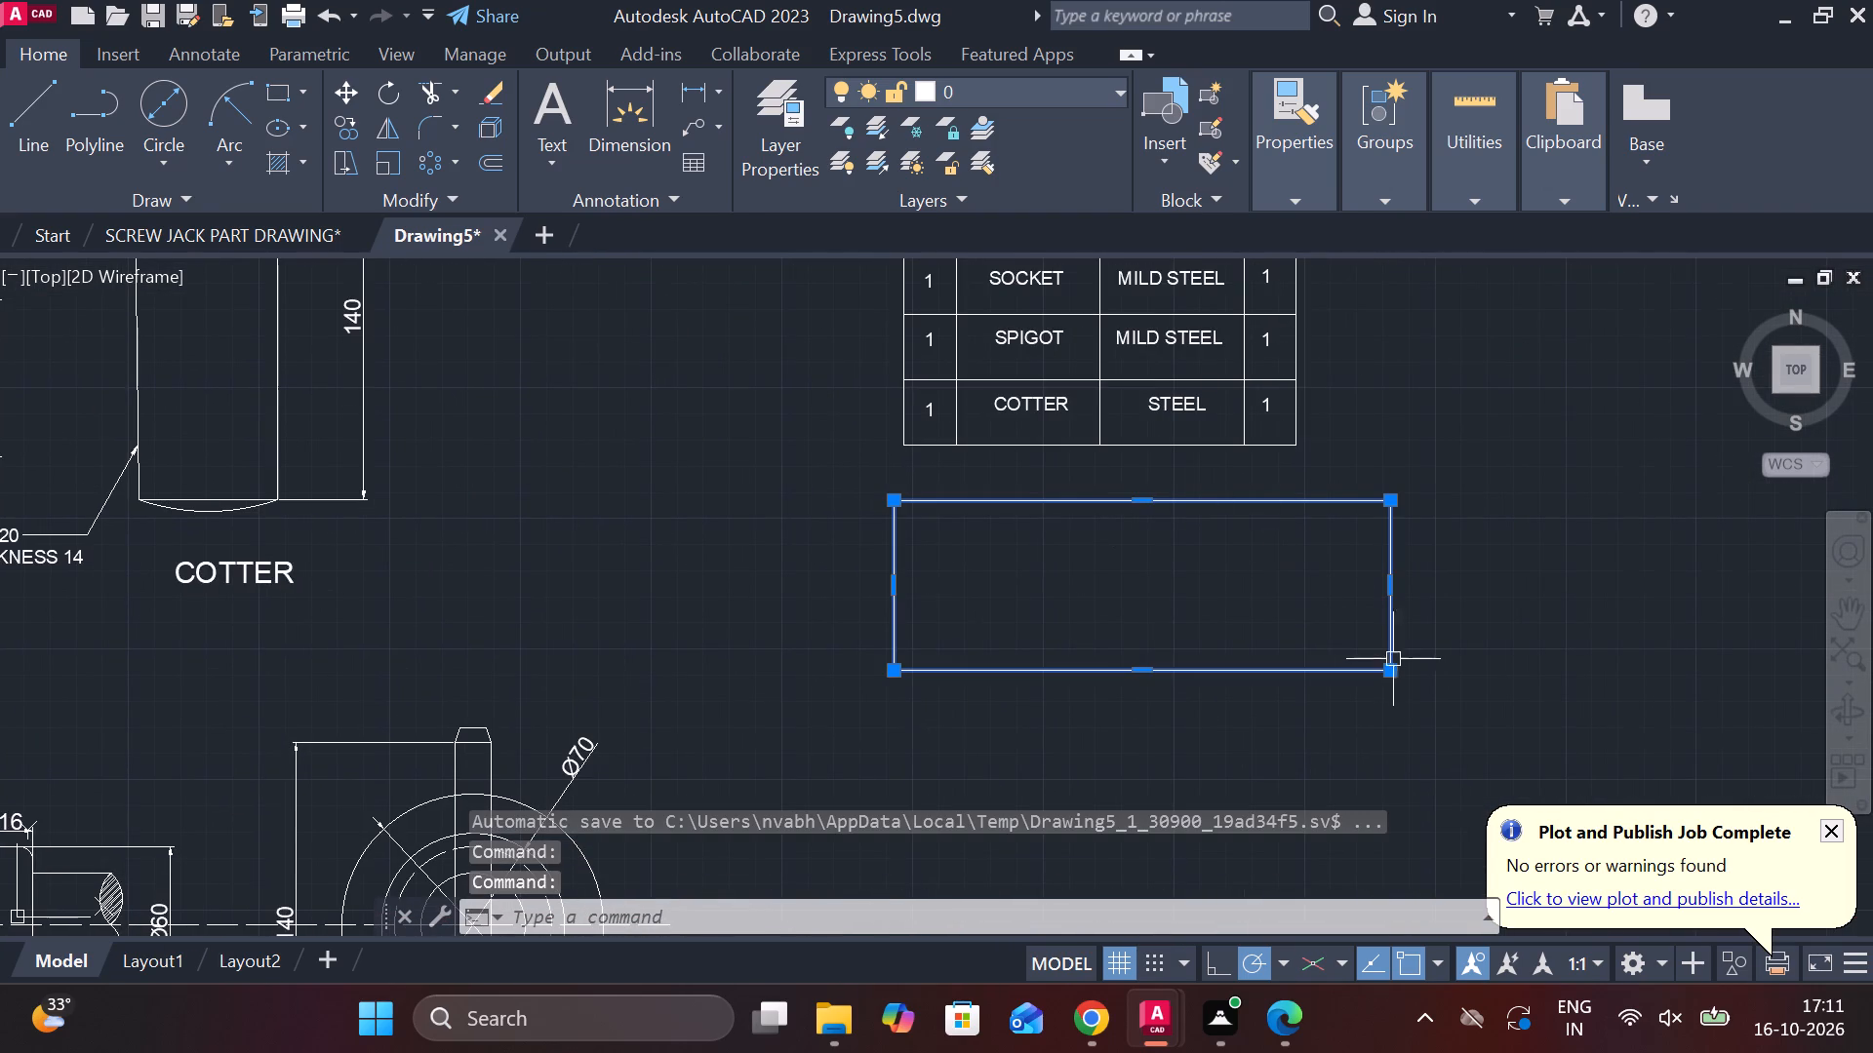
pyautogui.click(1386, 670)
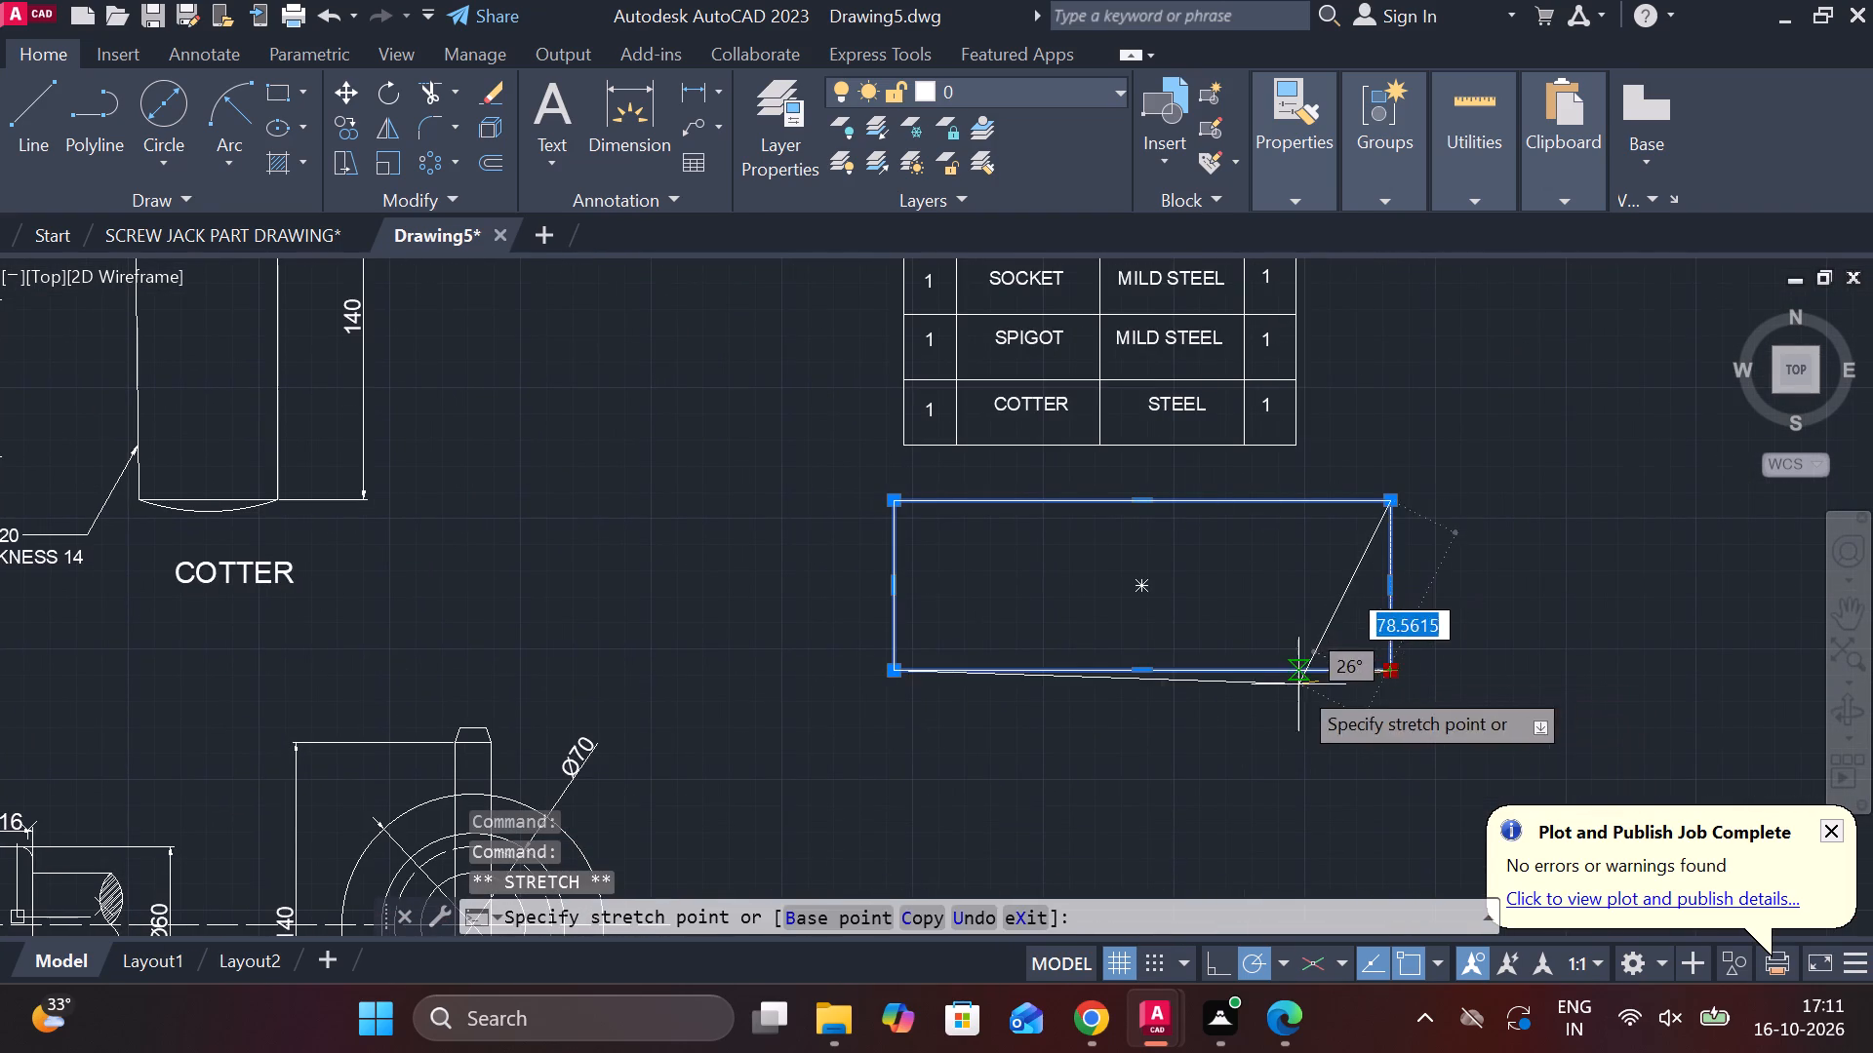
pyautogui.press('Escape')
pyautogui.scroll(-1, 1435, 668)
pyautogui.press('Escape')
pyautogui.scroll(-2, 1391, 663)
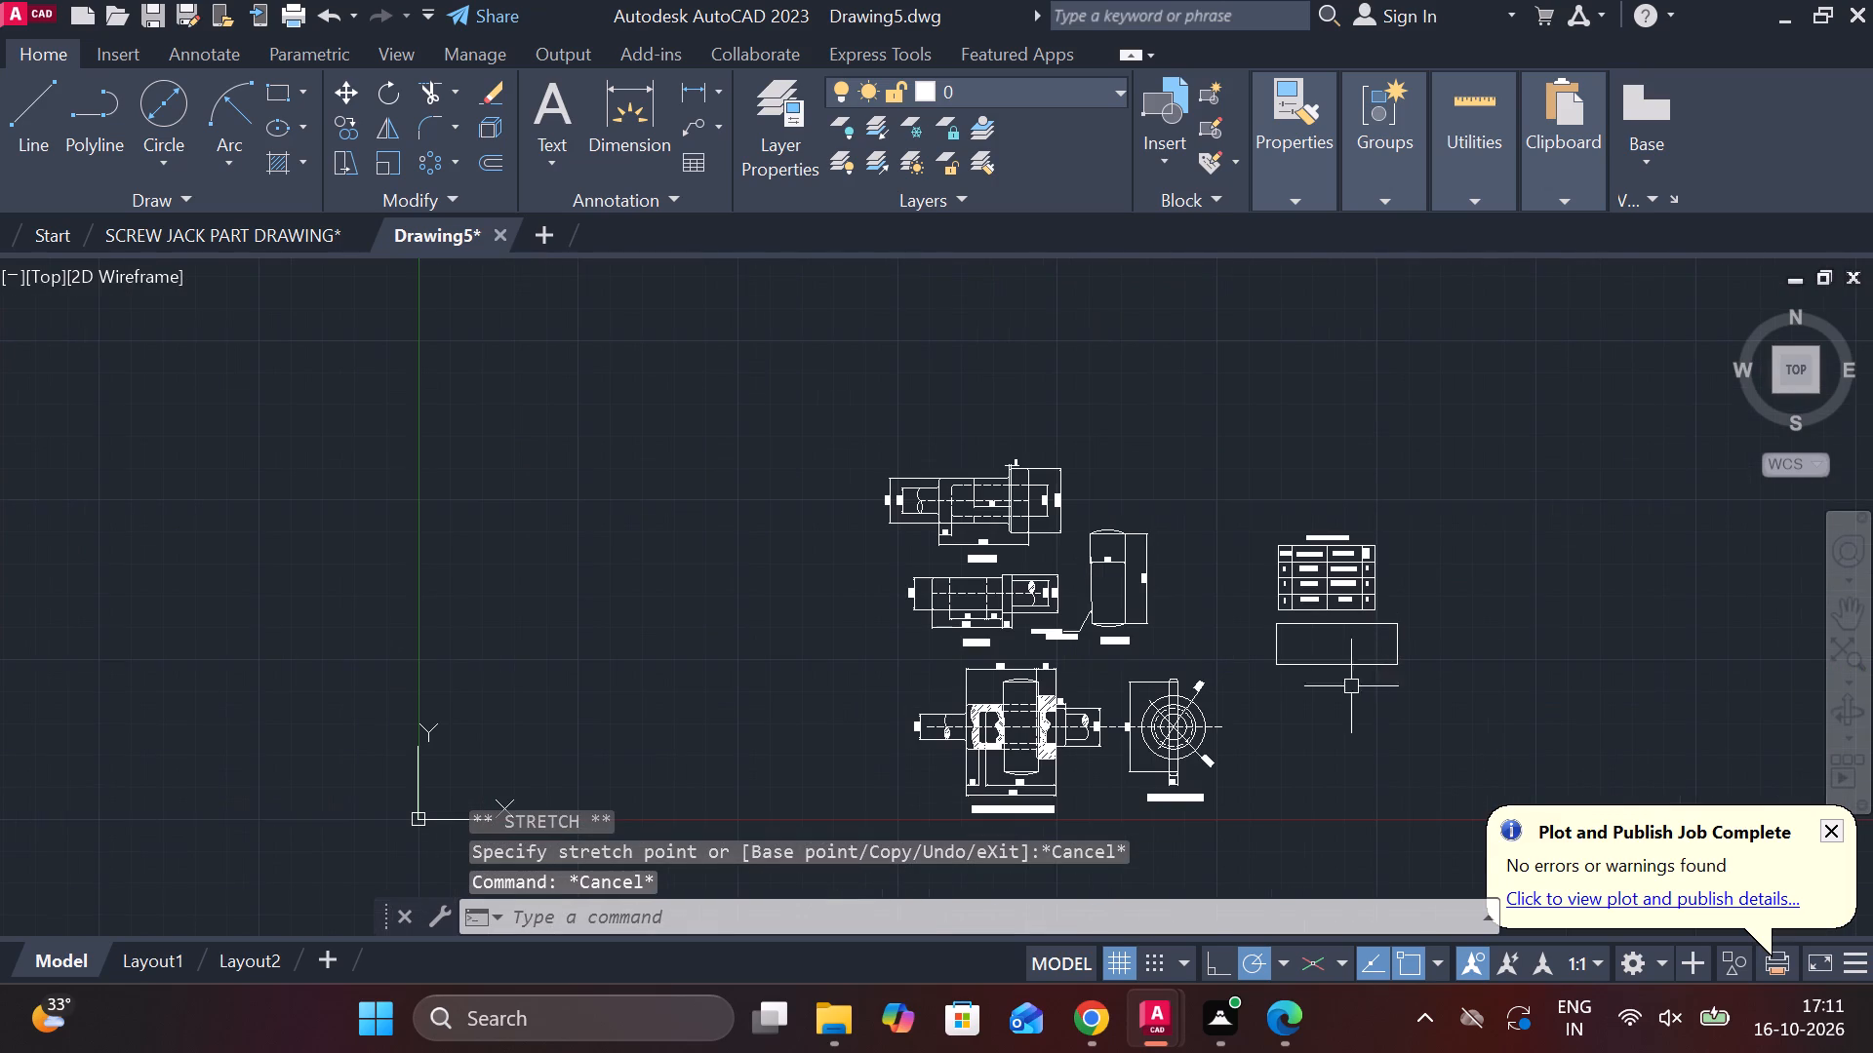
# Add the multiline text SPIGOT JOINT at height 10 above the socket view as the drawing title.
pyautogui.scroll(1, 1302, 628)
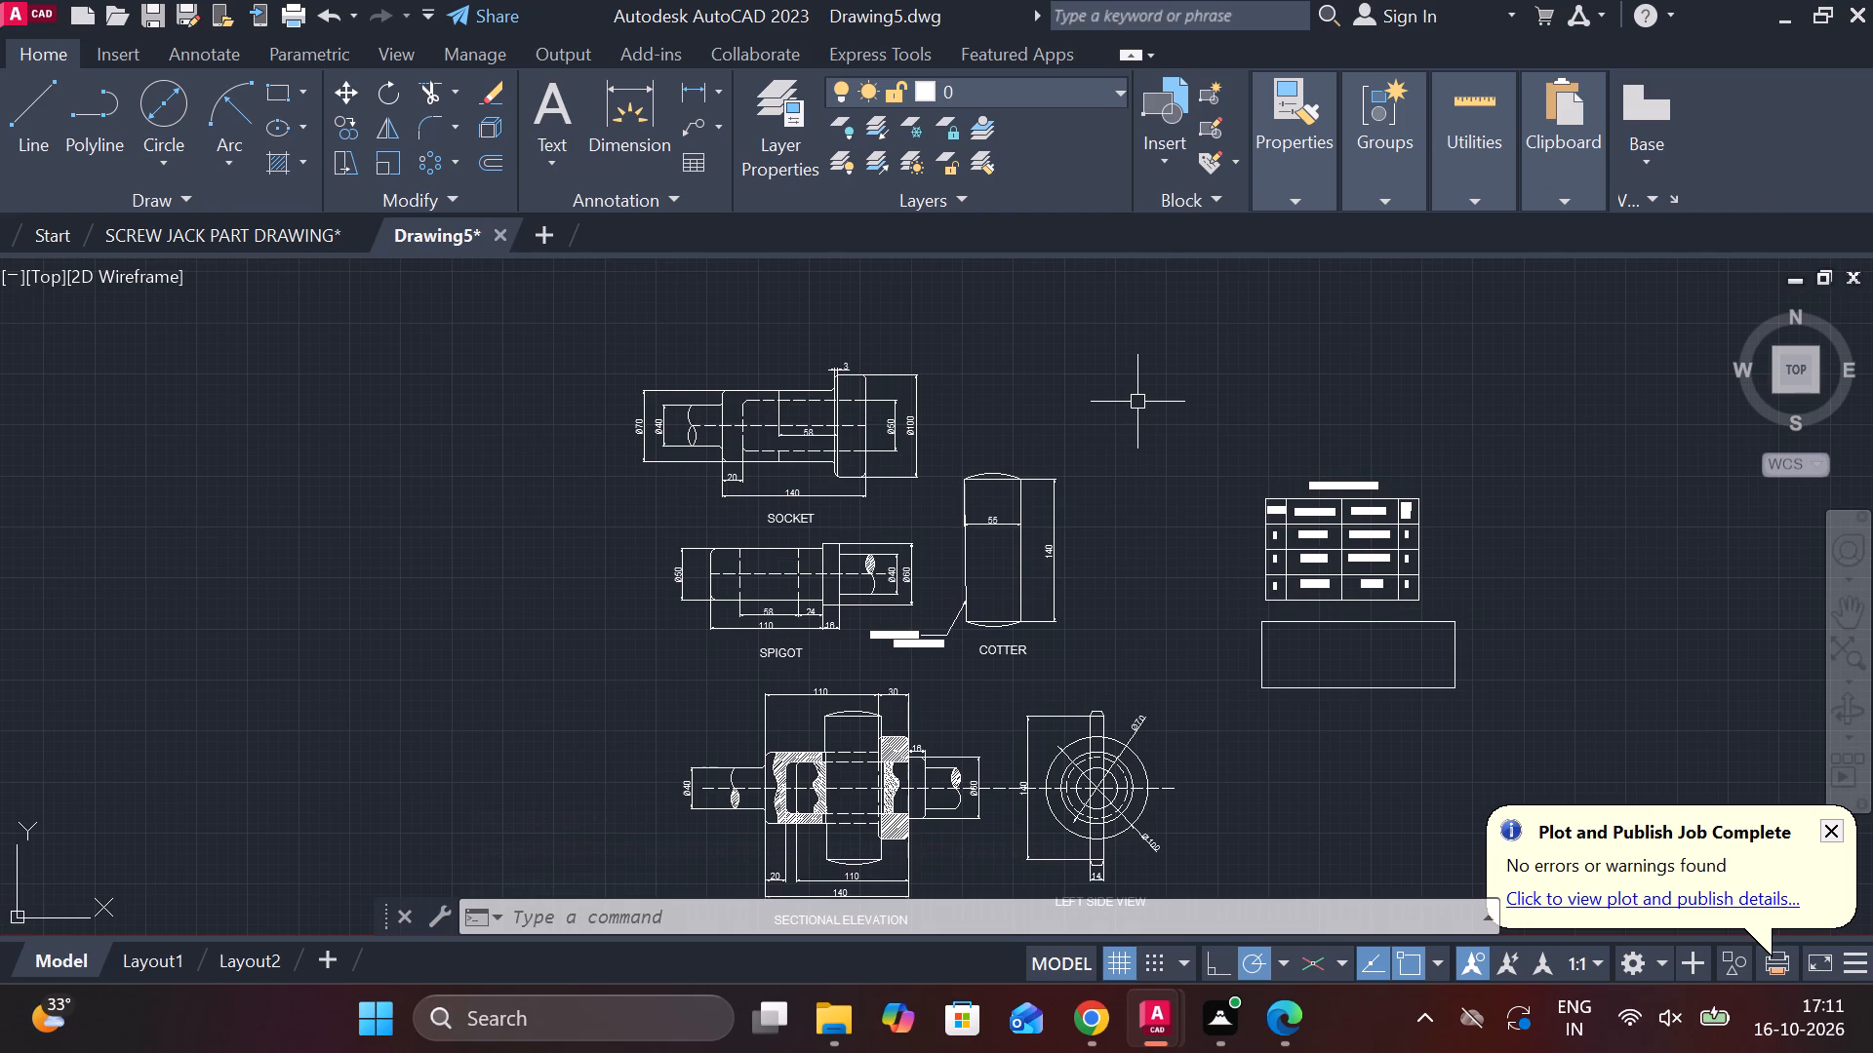
pyautogui.moveTo(1139, 509); pyautogui.dragTo(1389, 786, button='middle')
pyautogui.moveTo(1289, 633); pyautogui.dragTo(1134, 491, button='middle')
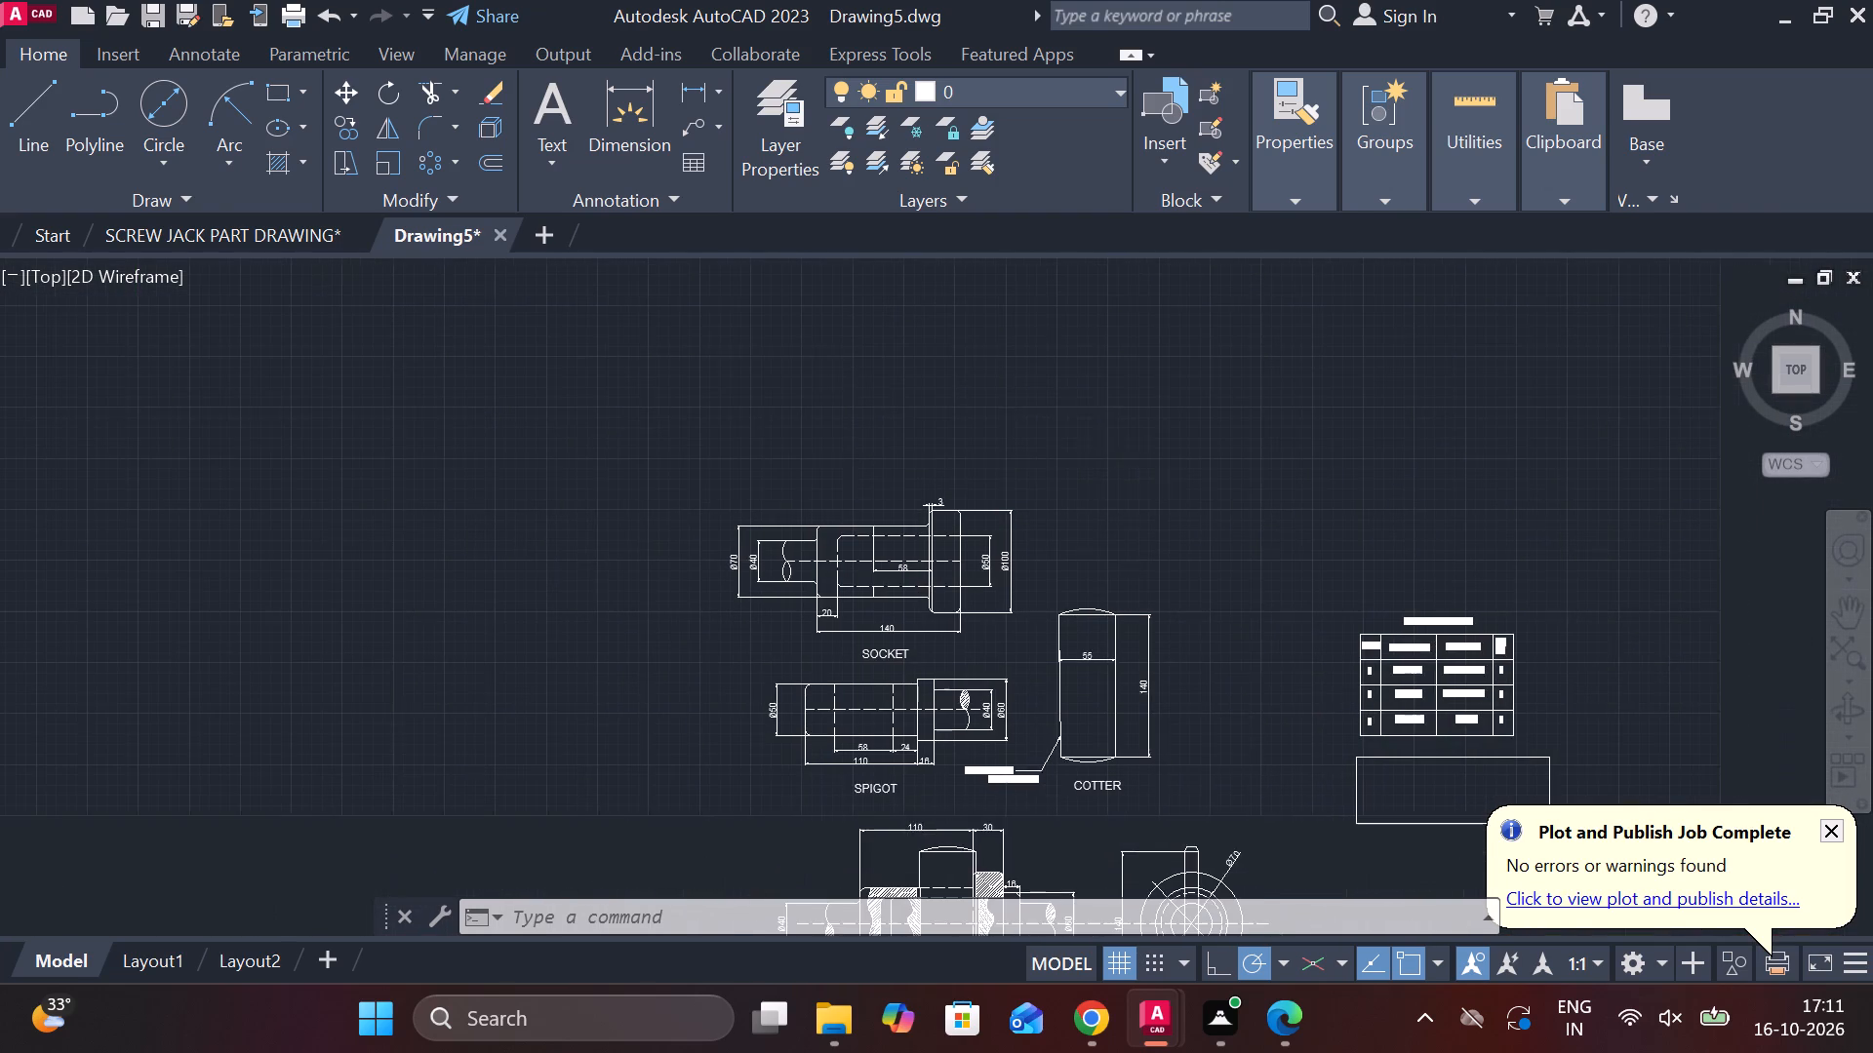
pyautogui.write('MT')
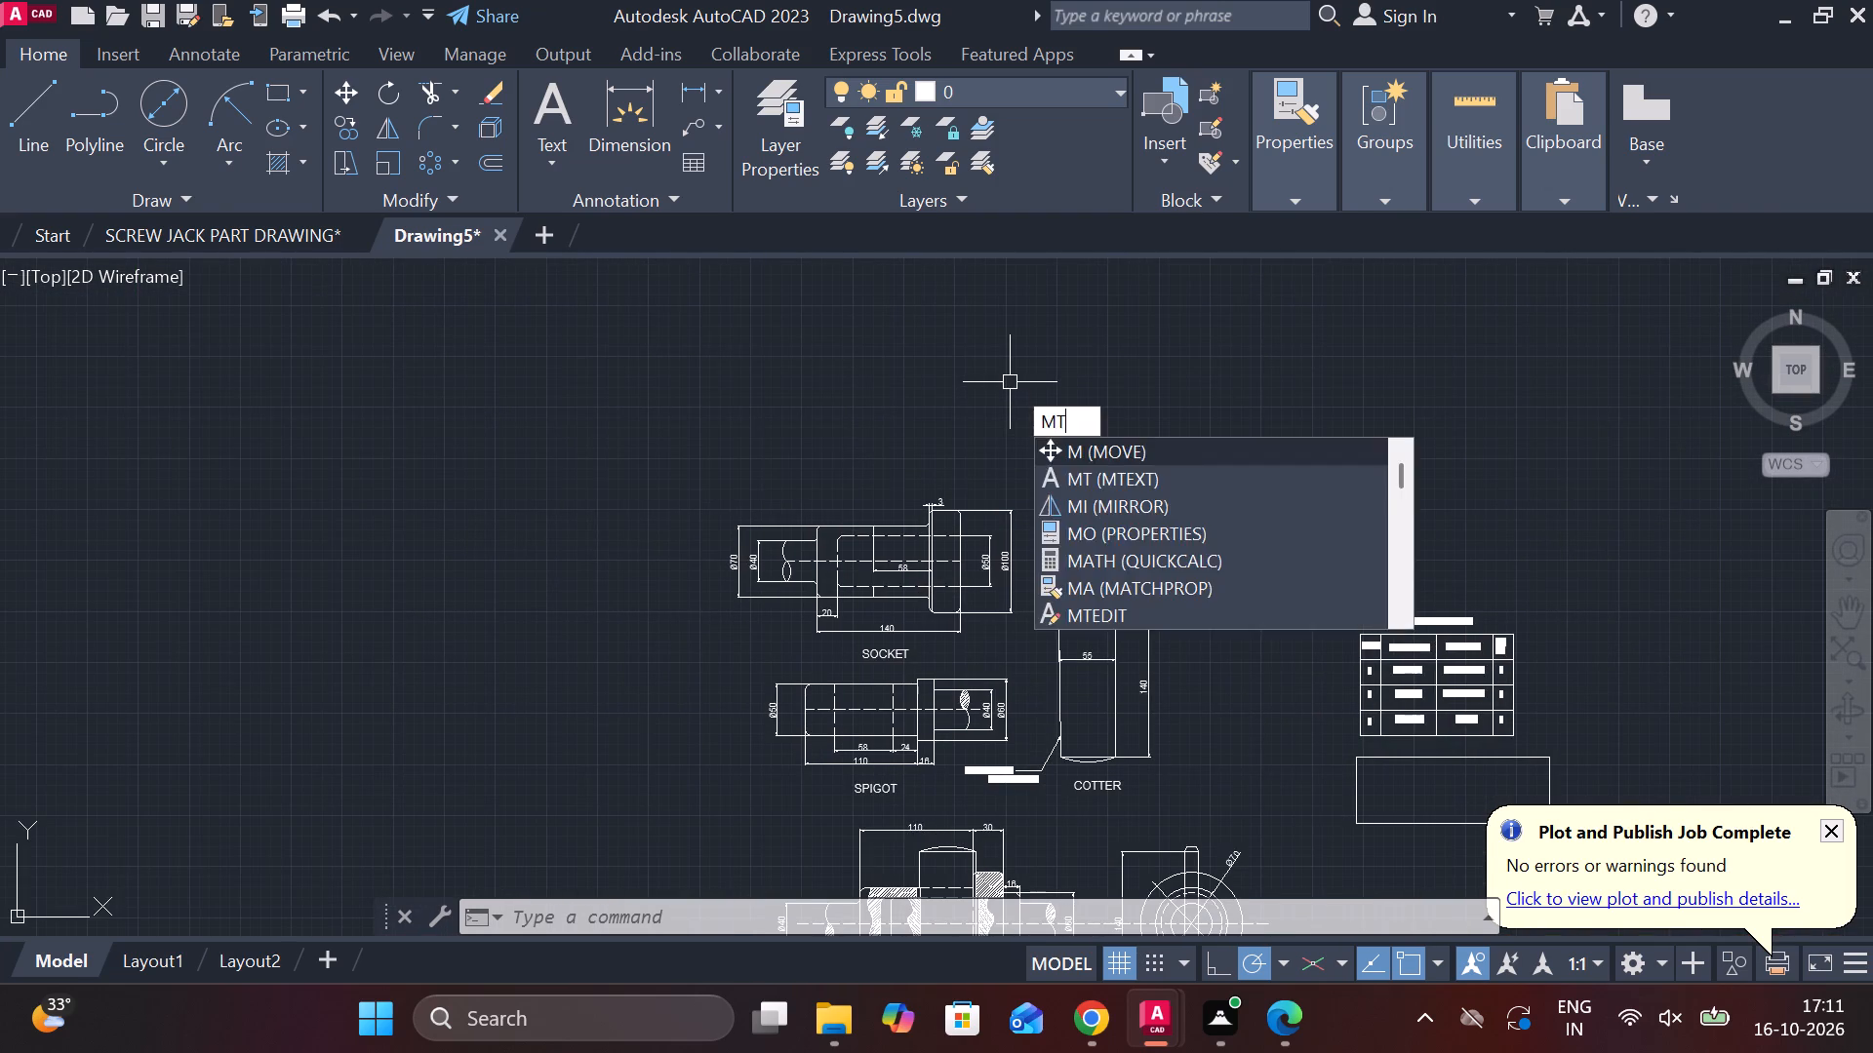
pyautogui.press('space')
pyautogui.click(813, 408)
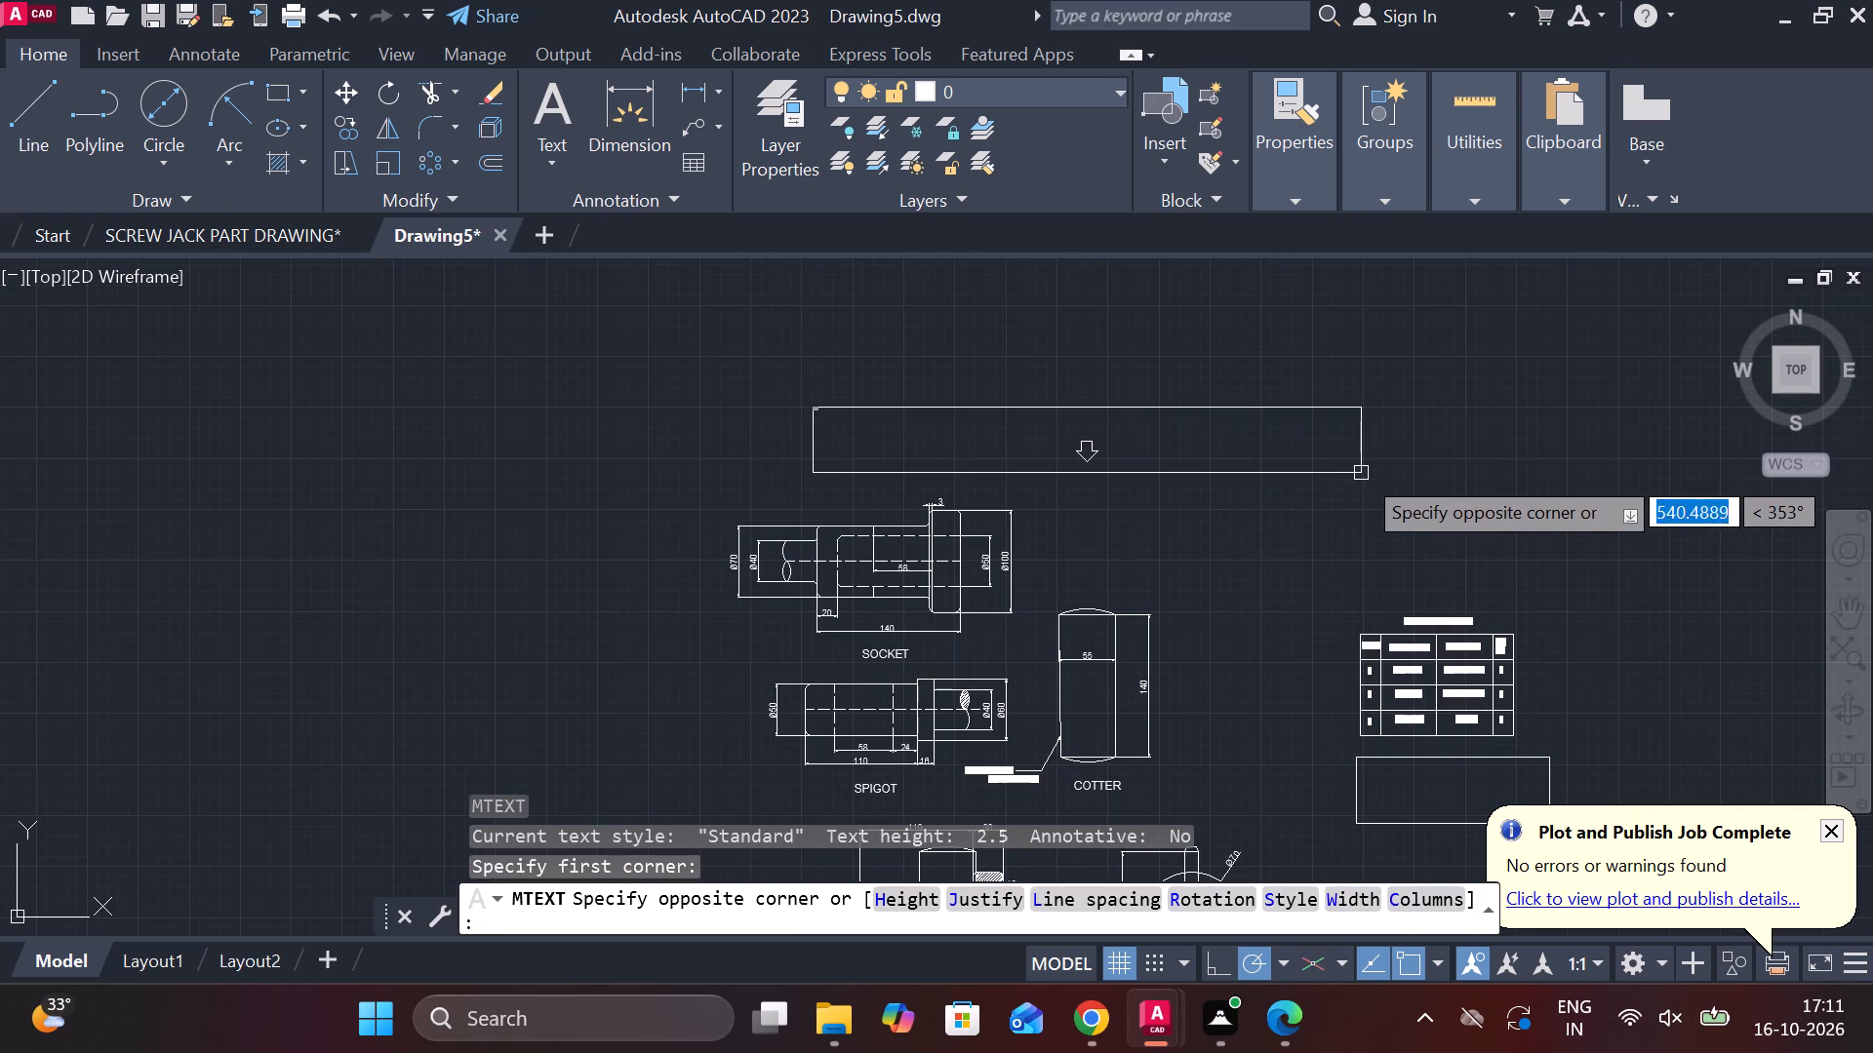
pyautogui.click(1337, 465)
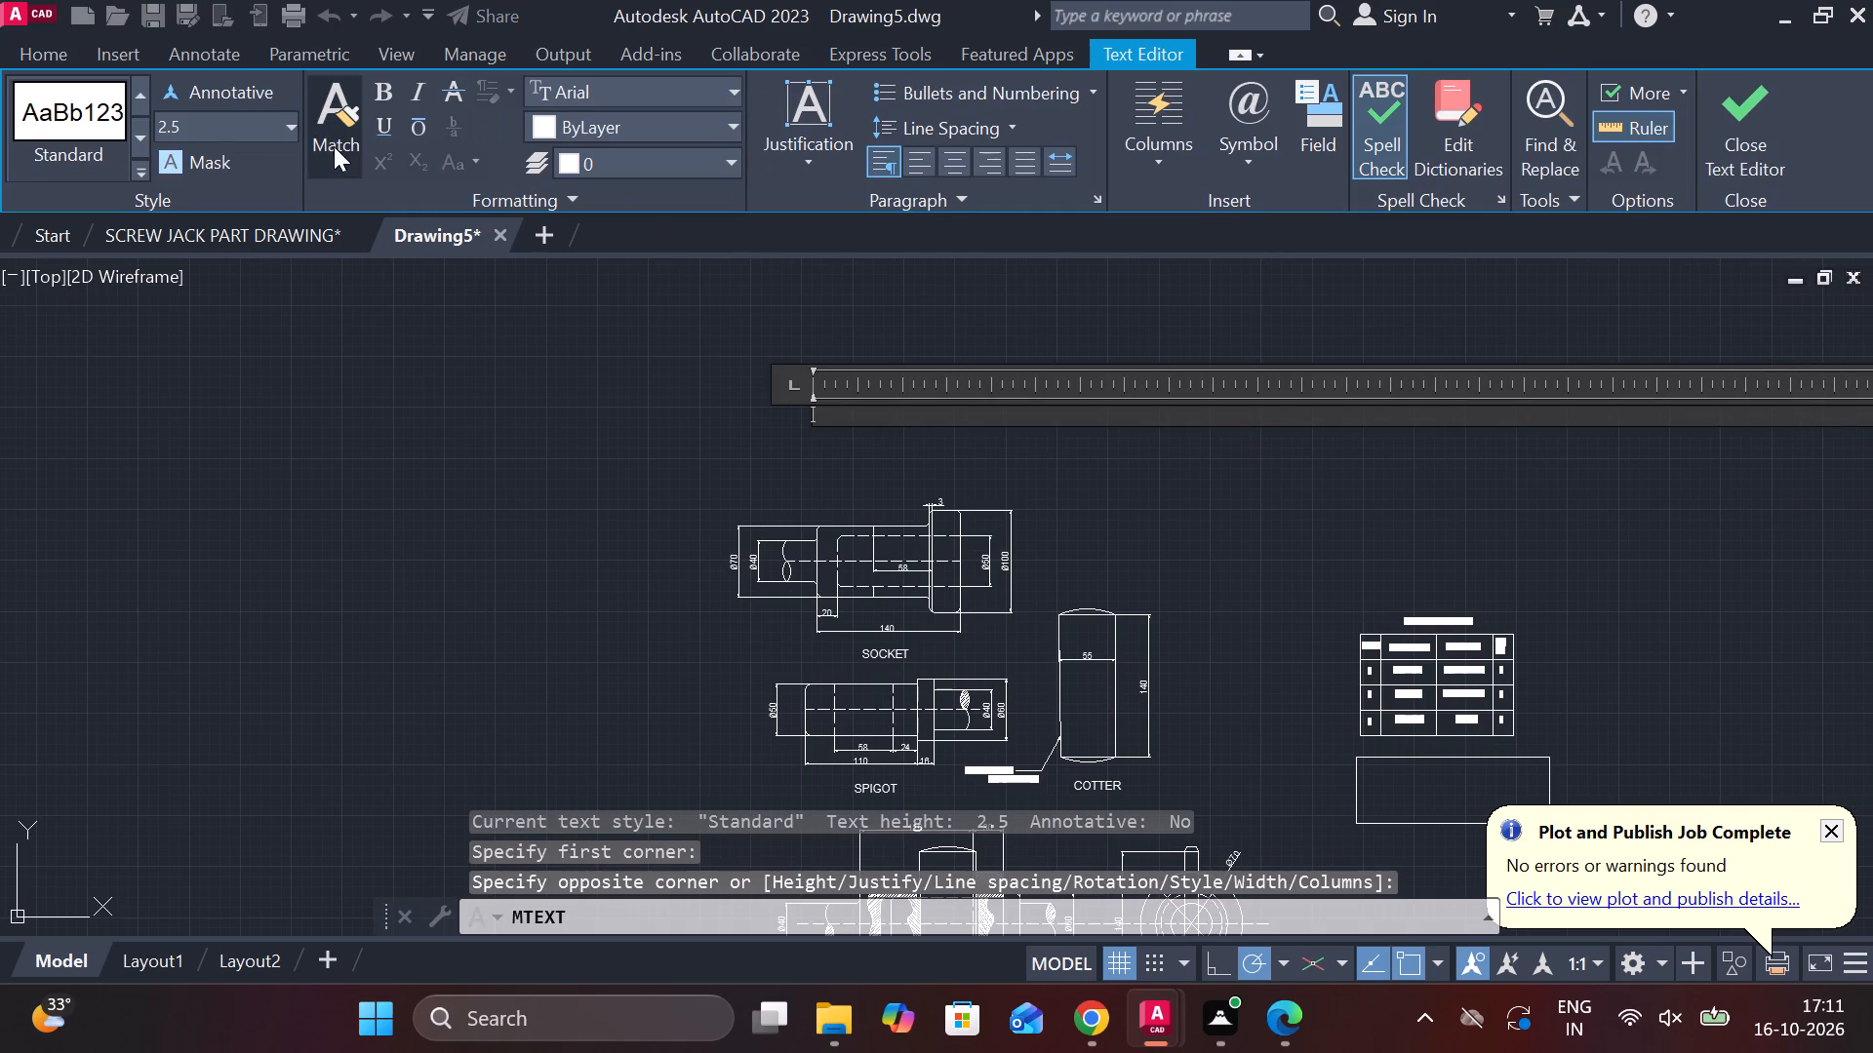
pyautogui.click(299, 129)
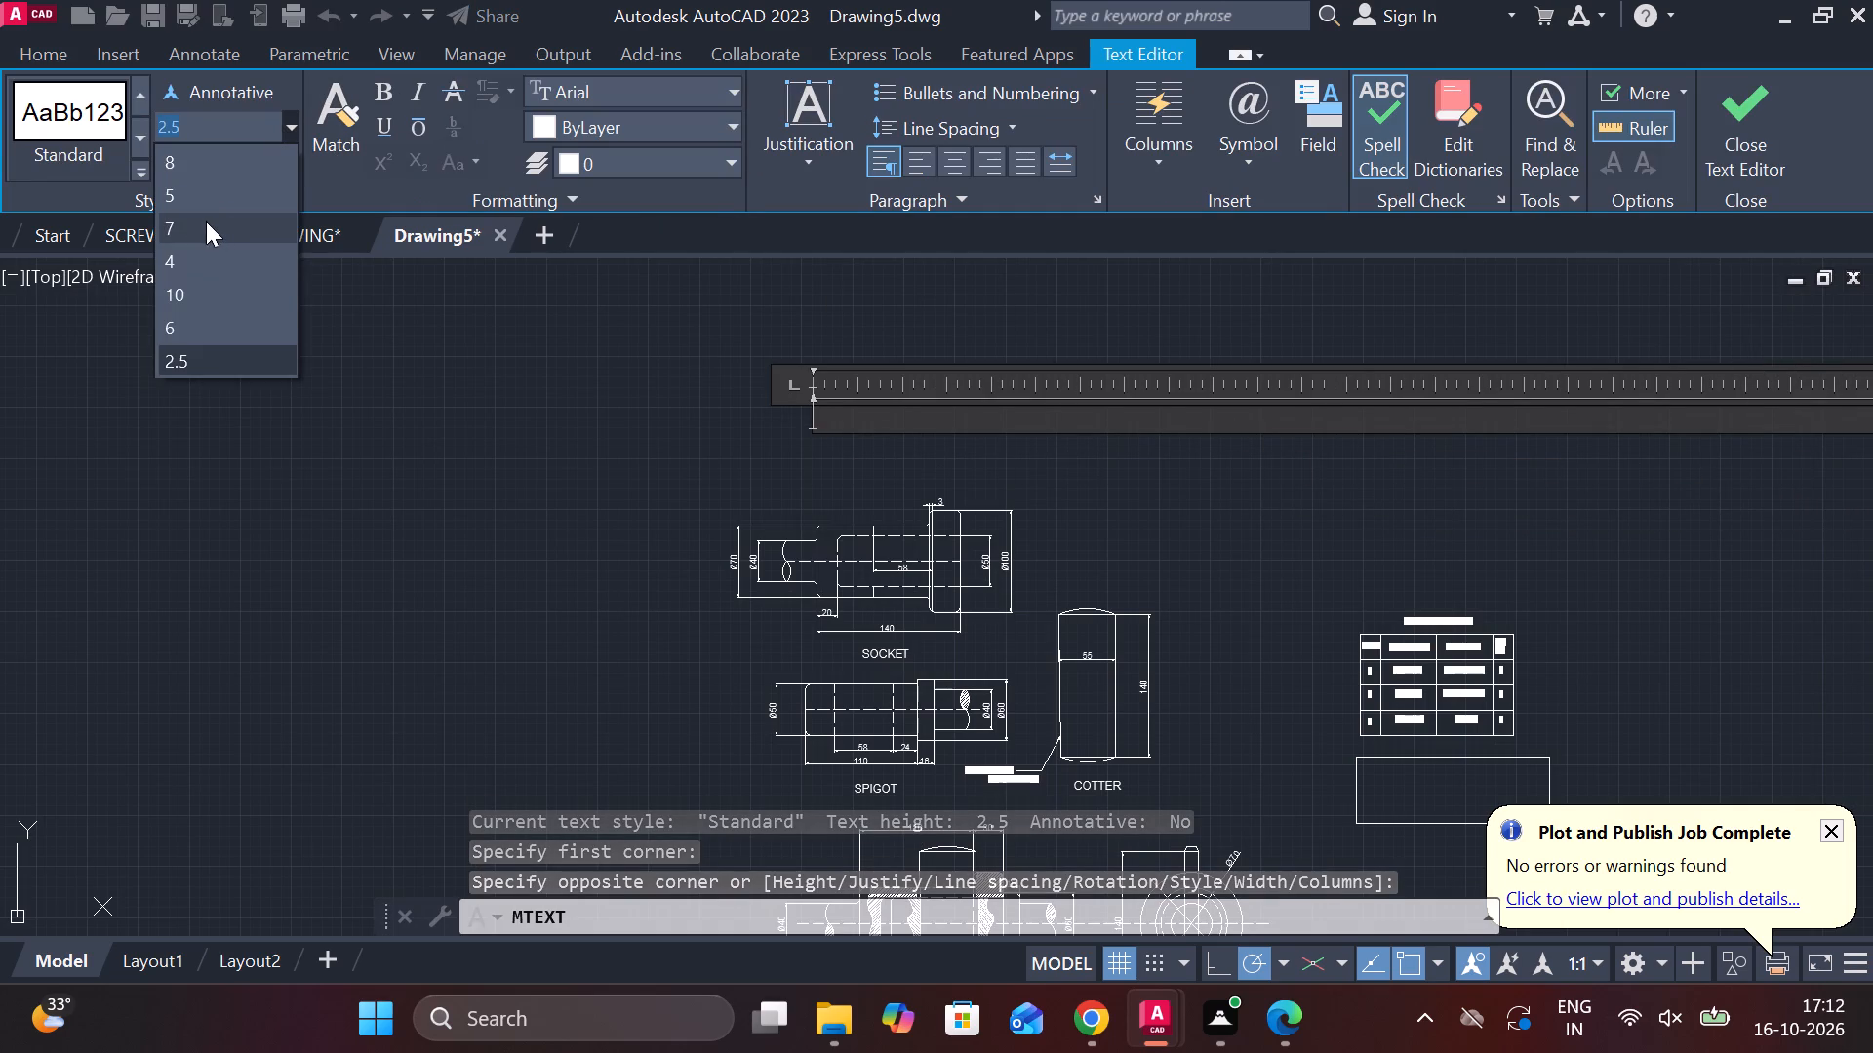
pyautogui.click(206, 282)
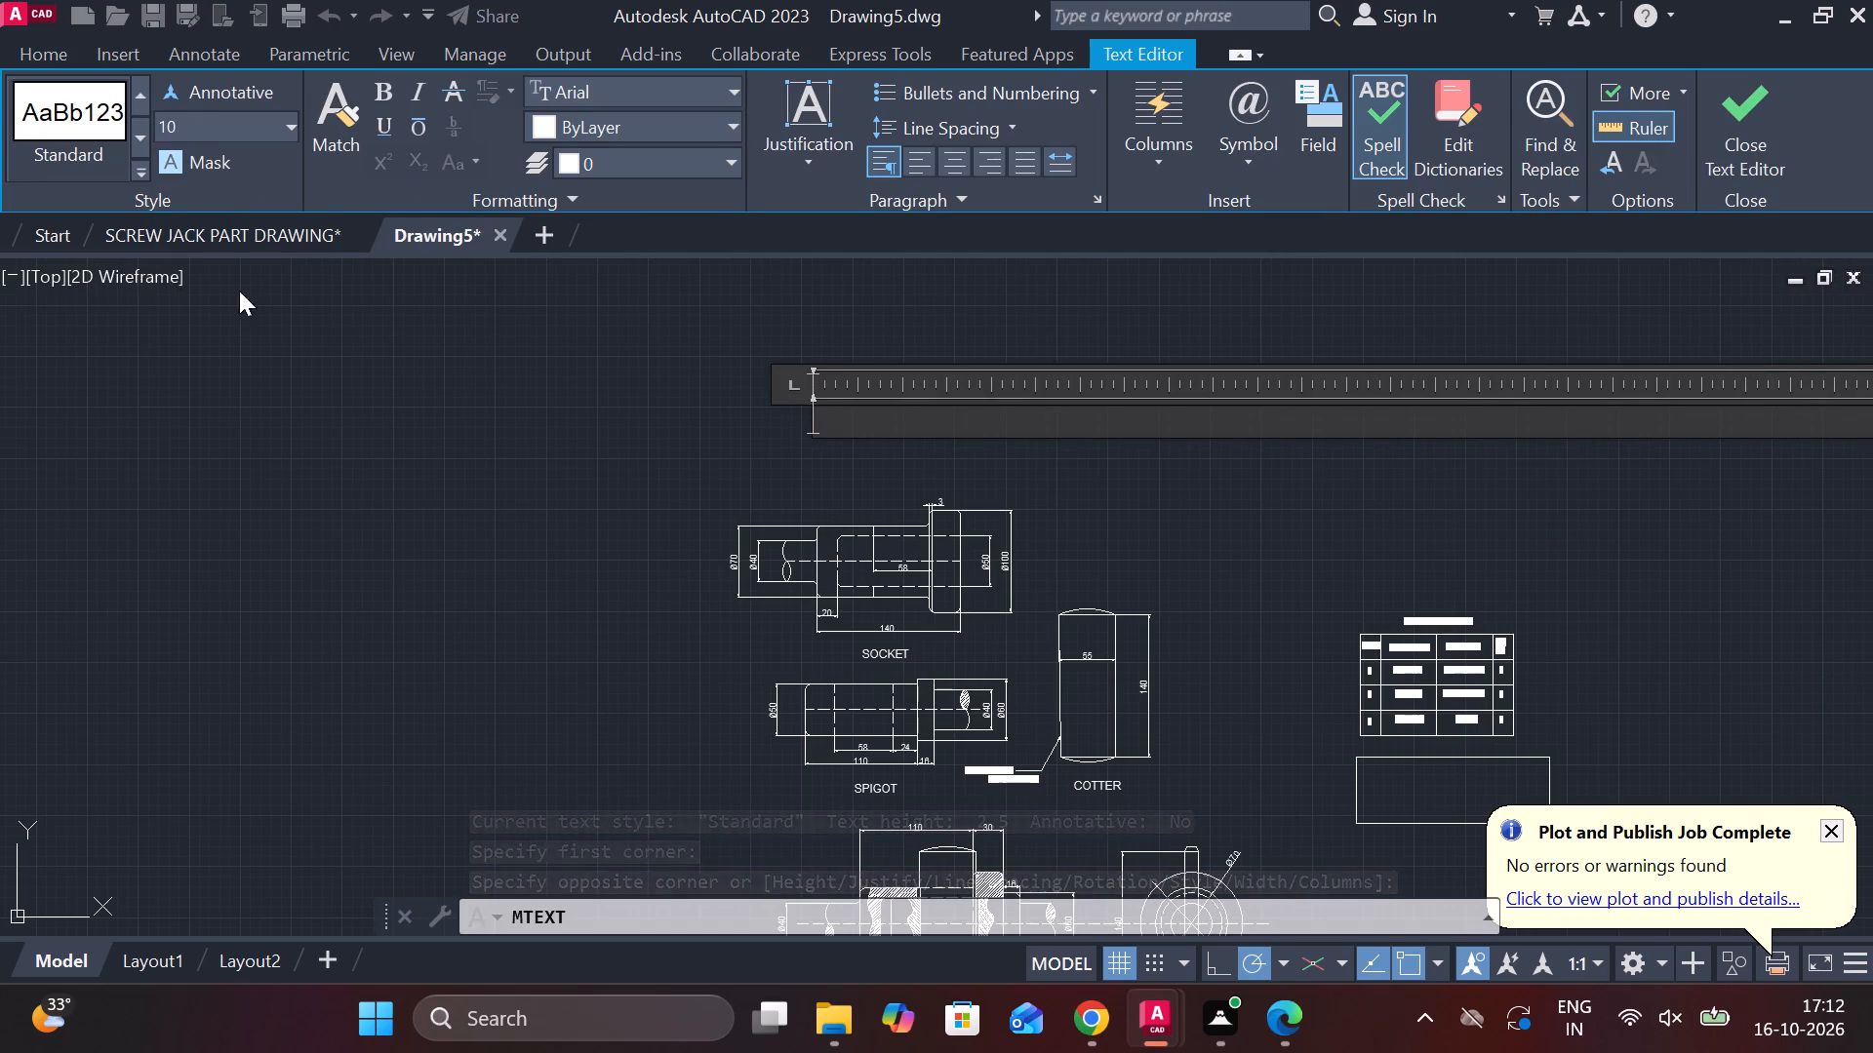
pyautogui.press('d')
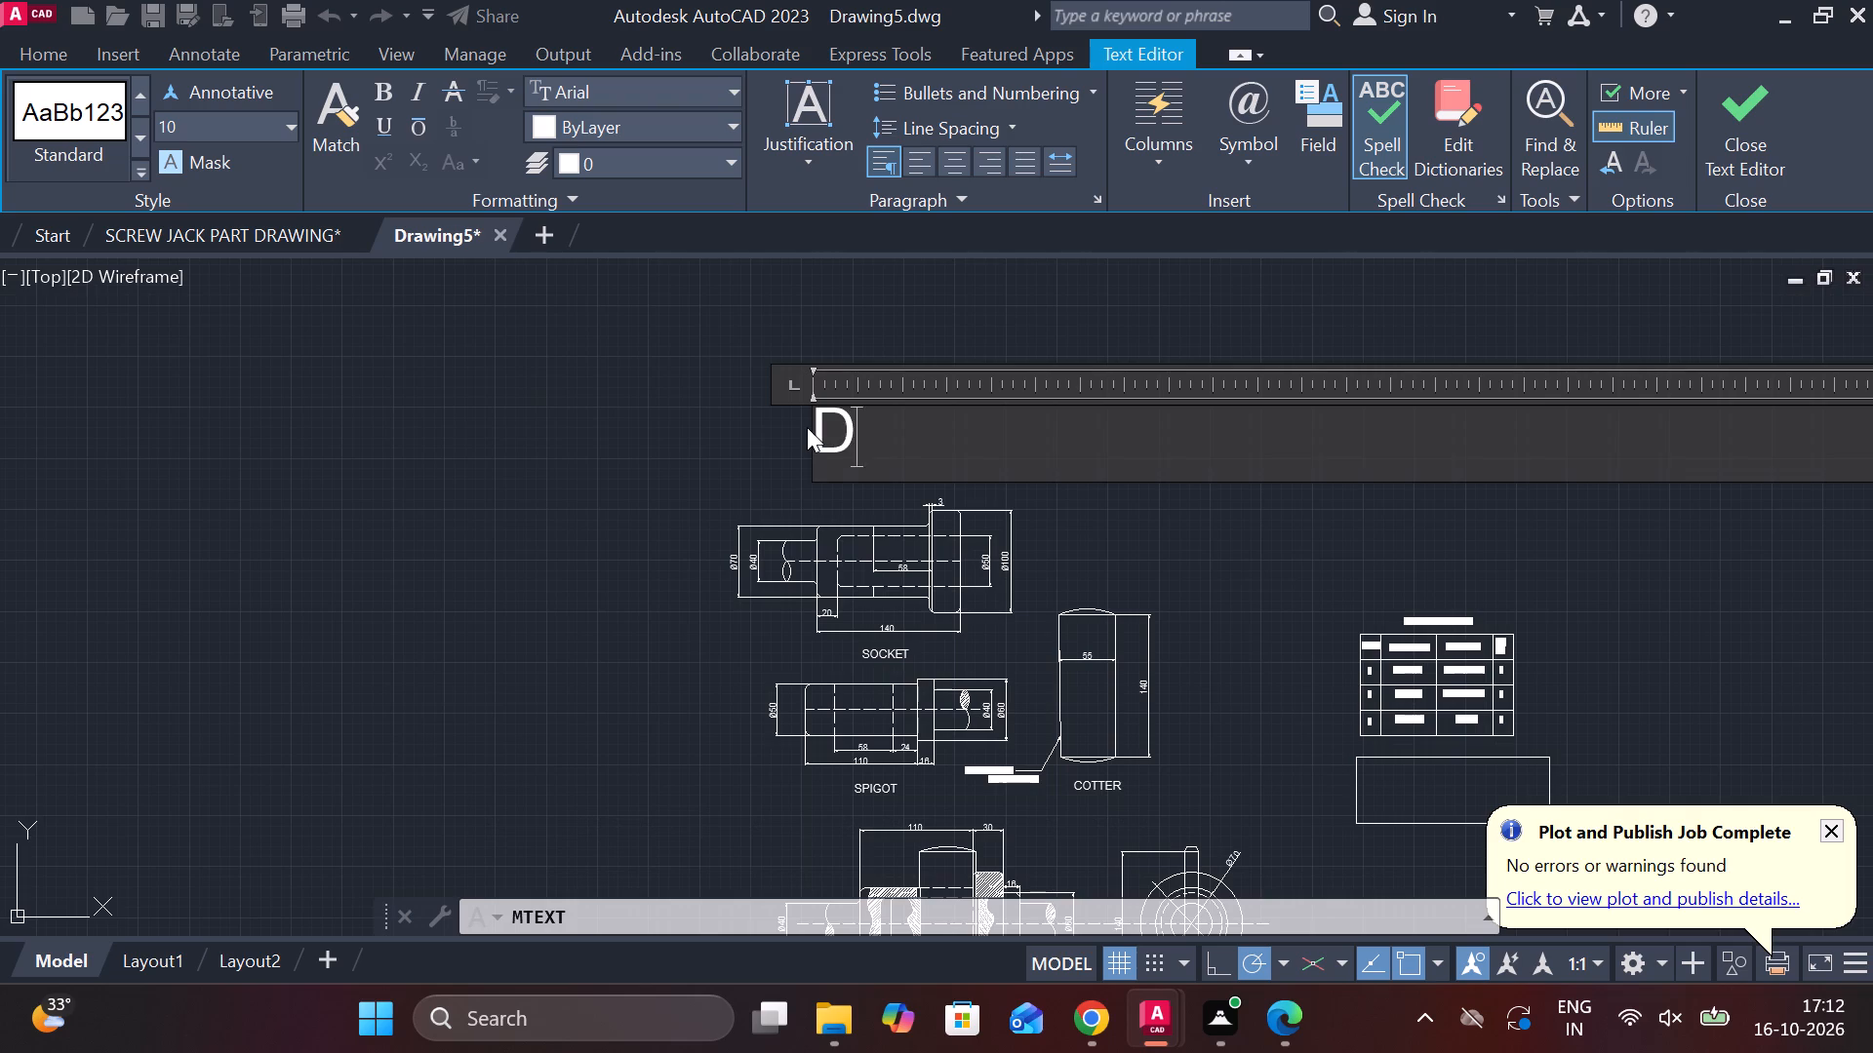
pyautogui.press('BackSpace')
pyautogui.write('SPI')
pyautogui.write('GOT JOINT')
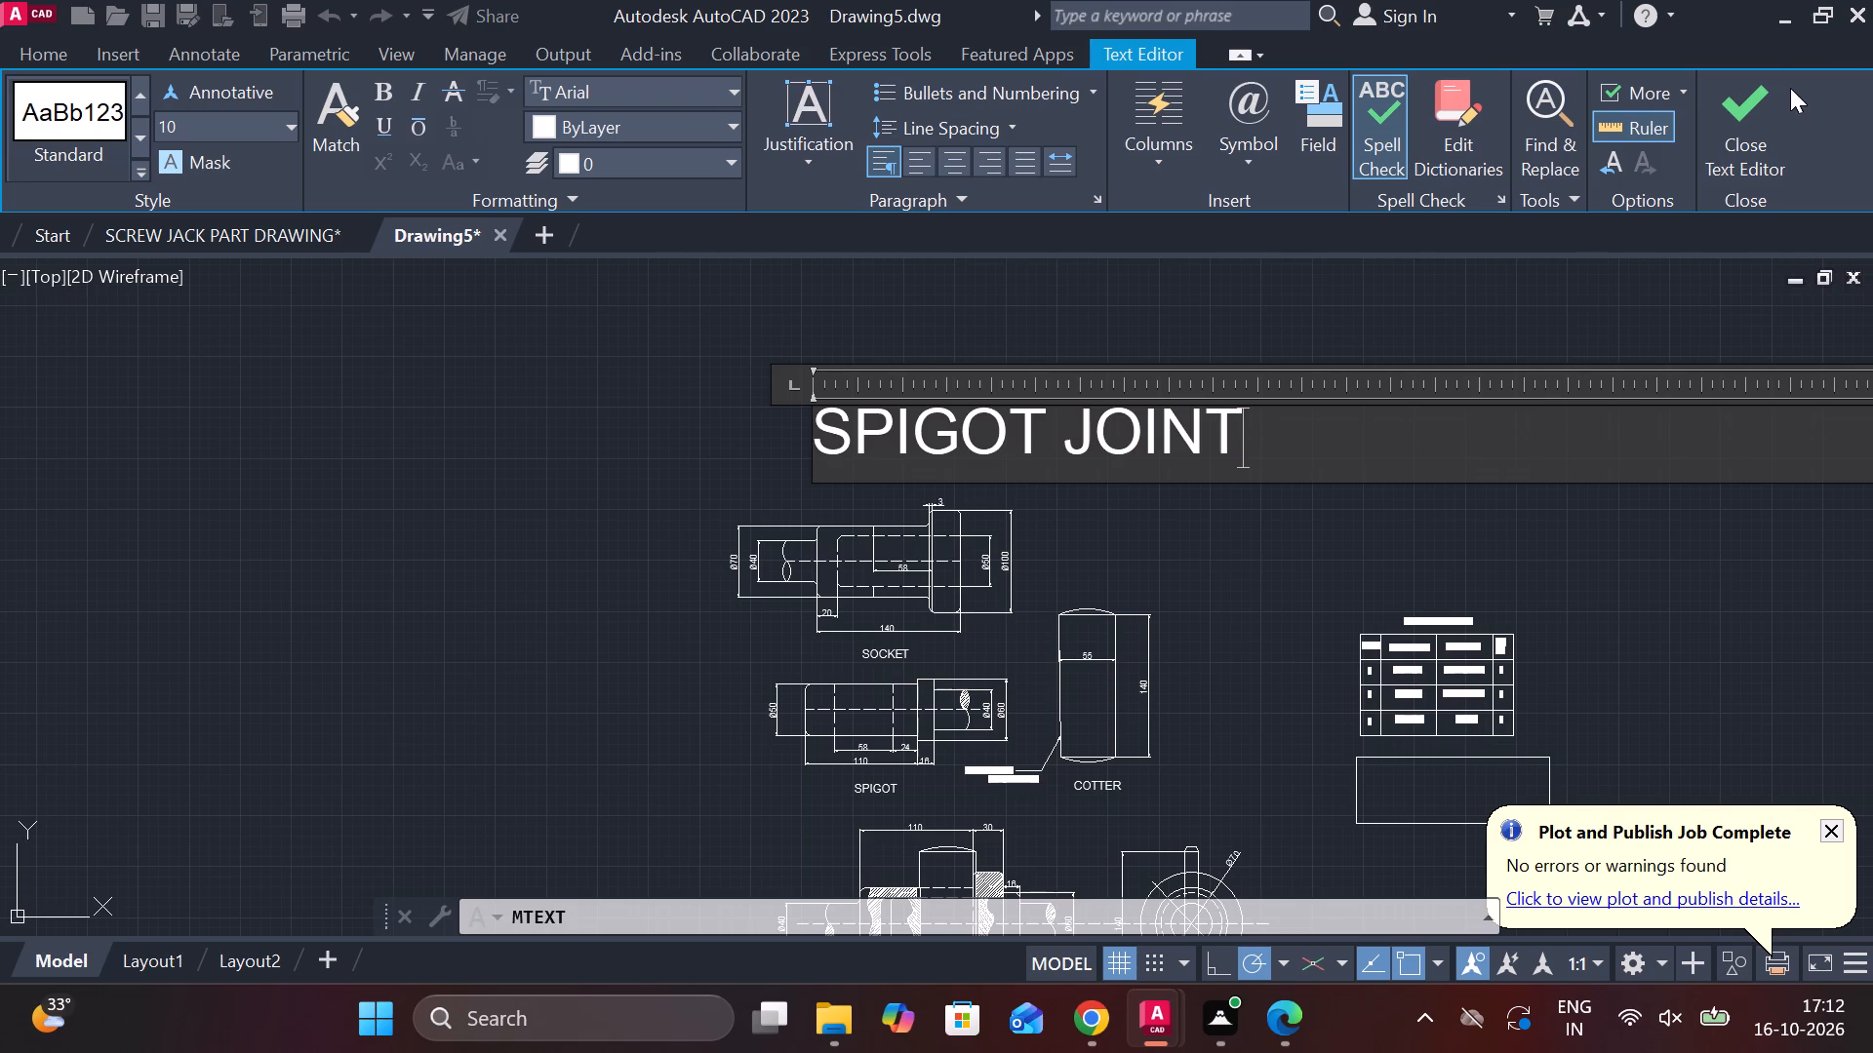
pyautogui.click(1773, 100)
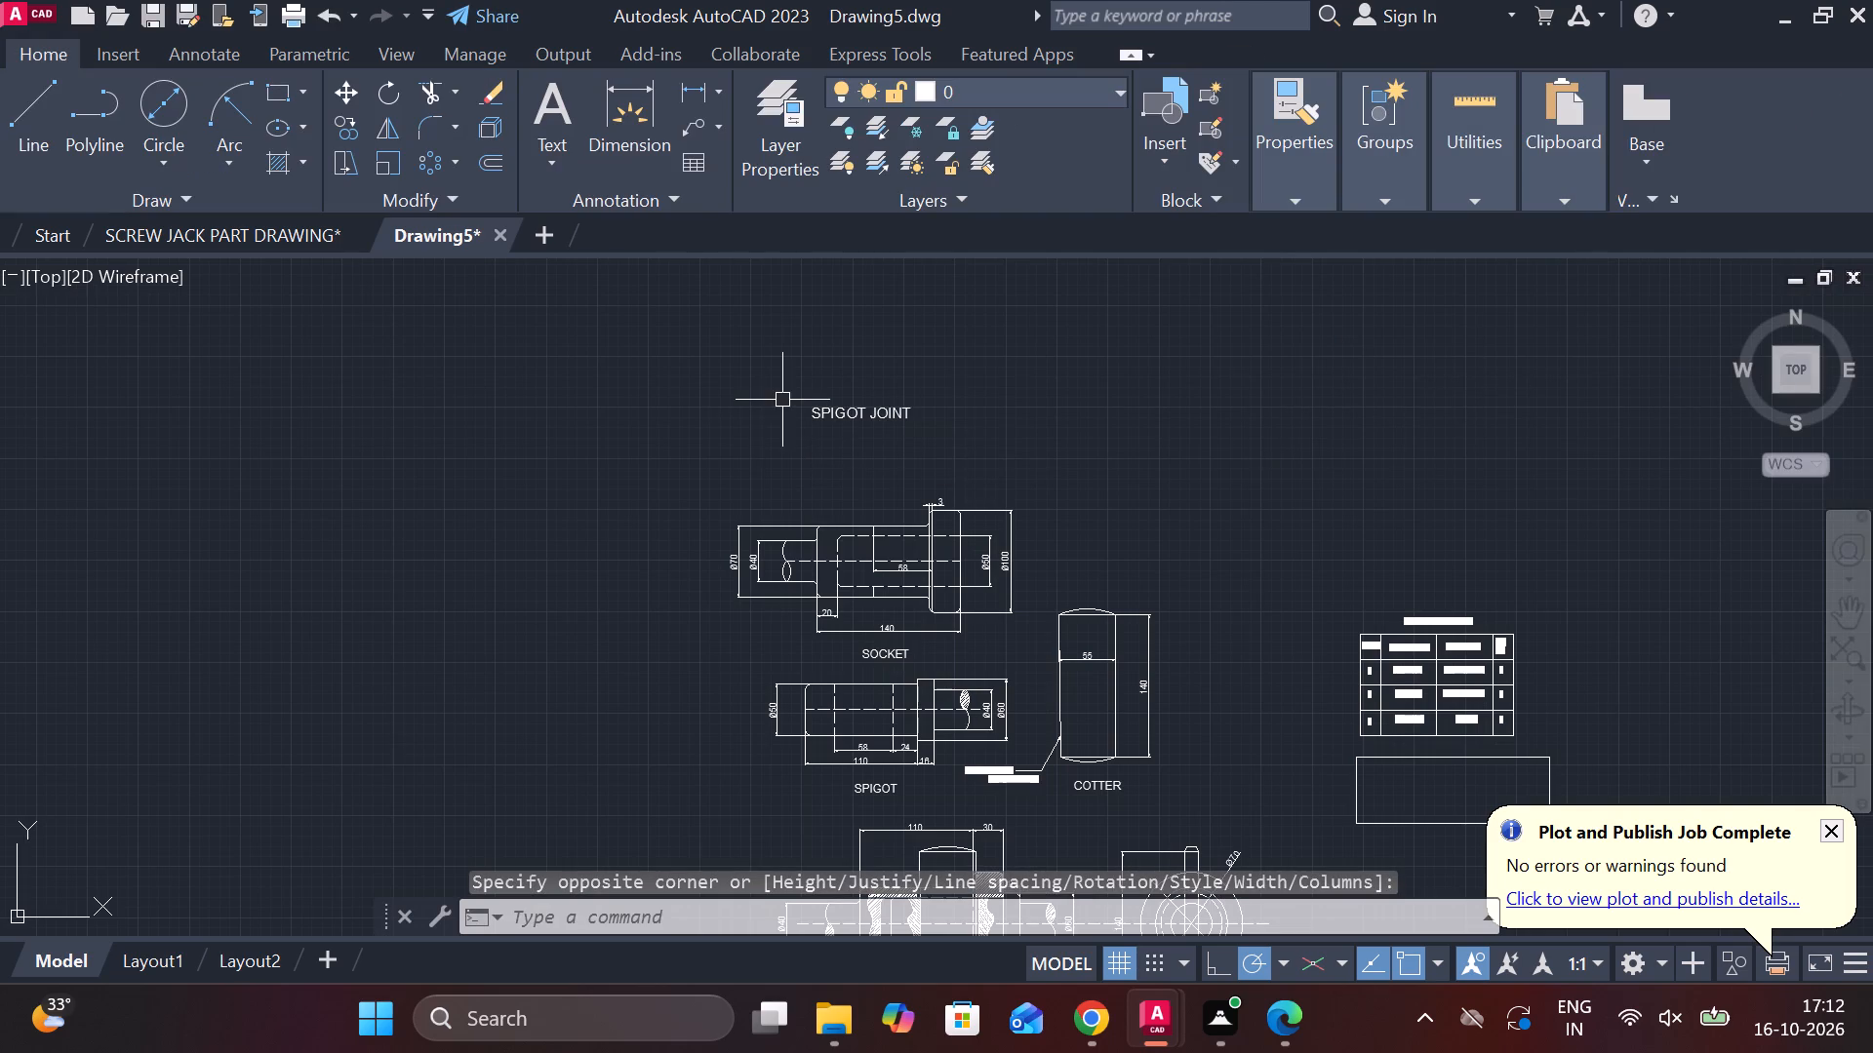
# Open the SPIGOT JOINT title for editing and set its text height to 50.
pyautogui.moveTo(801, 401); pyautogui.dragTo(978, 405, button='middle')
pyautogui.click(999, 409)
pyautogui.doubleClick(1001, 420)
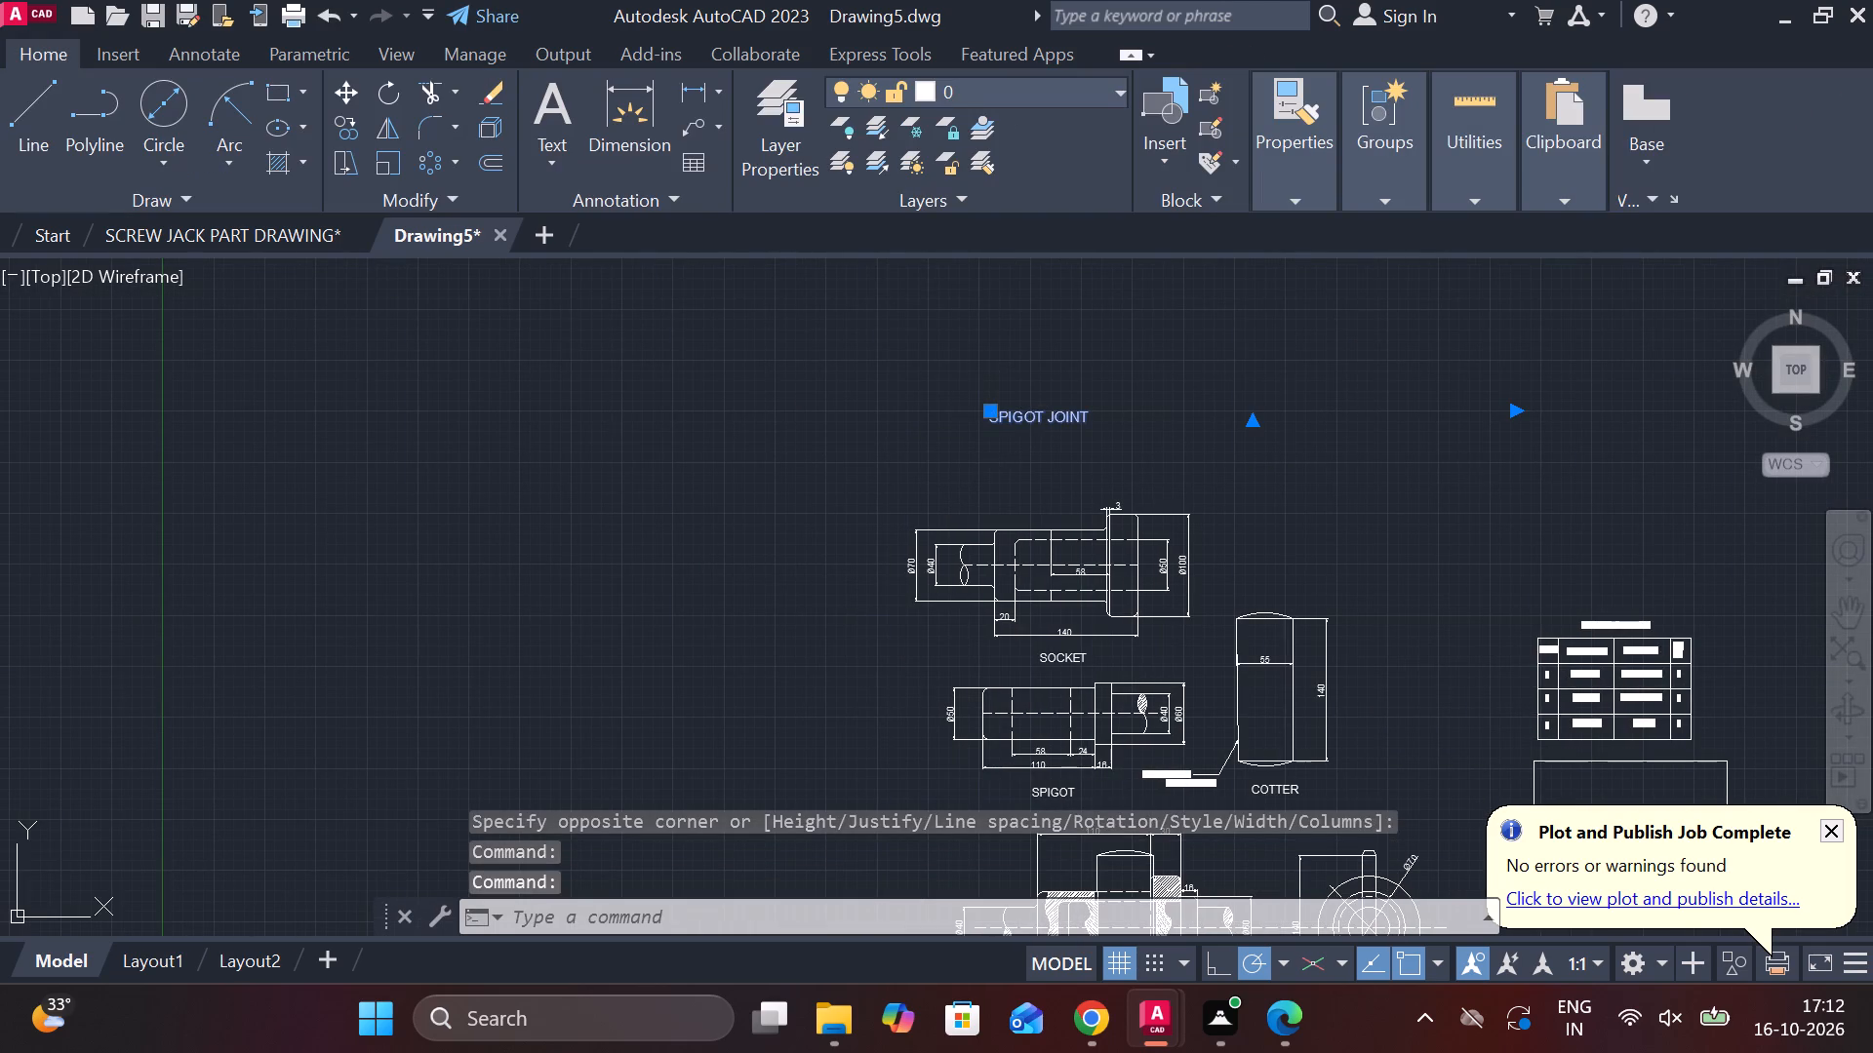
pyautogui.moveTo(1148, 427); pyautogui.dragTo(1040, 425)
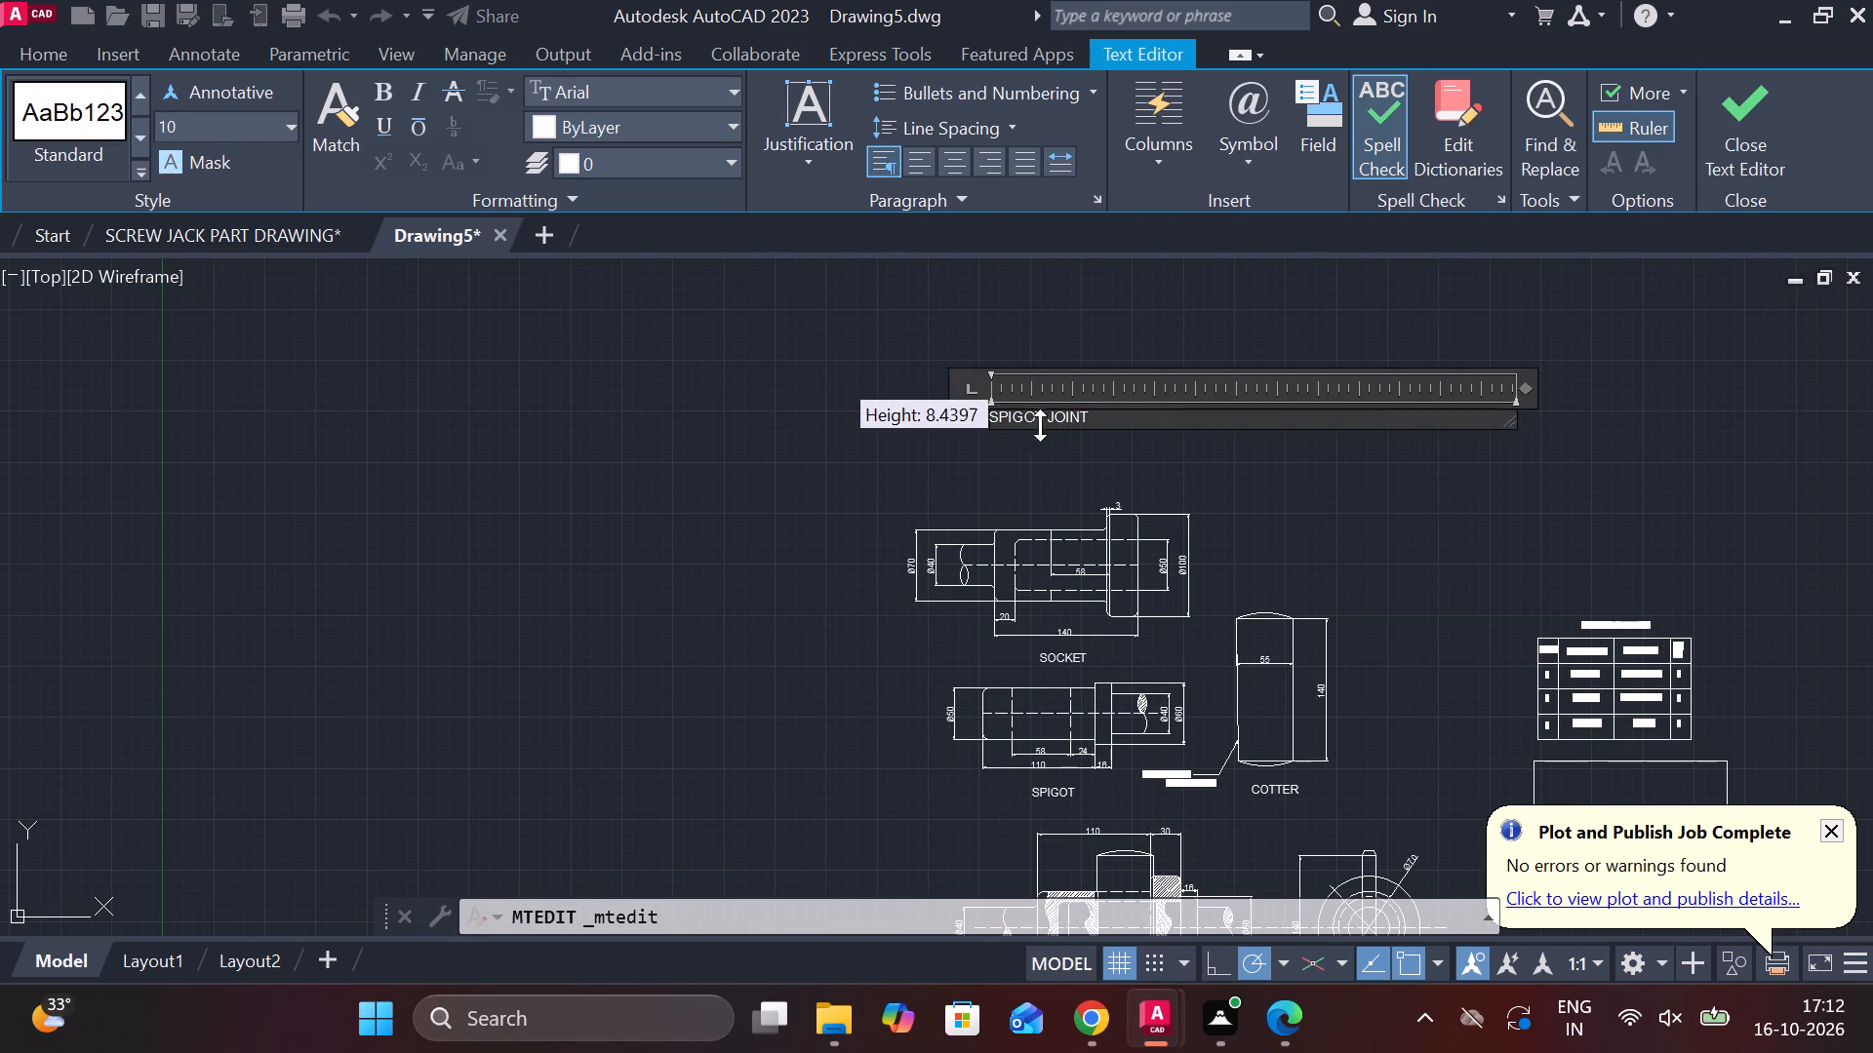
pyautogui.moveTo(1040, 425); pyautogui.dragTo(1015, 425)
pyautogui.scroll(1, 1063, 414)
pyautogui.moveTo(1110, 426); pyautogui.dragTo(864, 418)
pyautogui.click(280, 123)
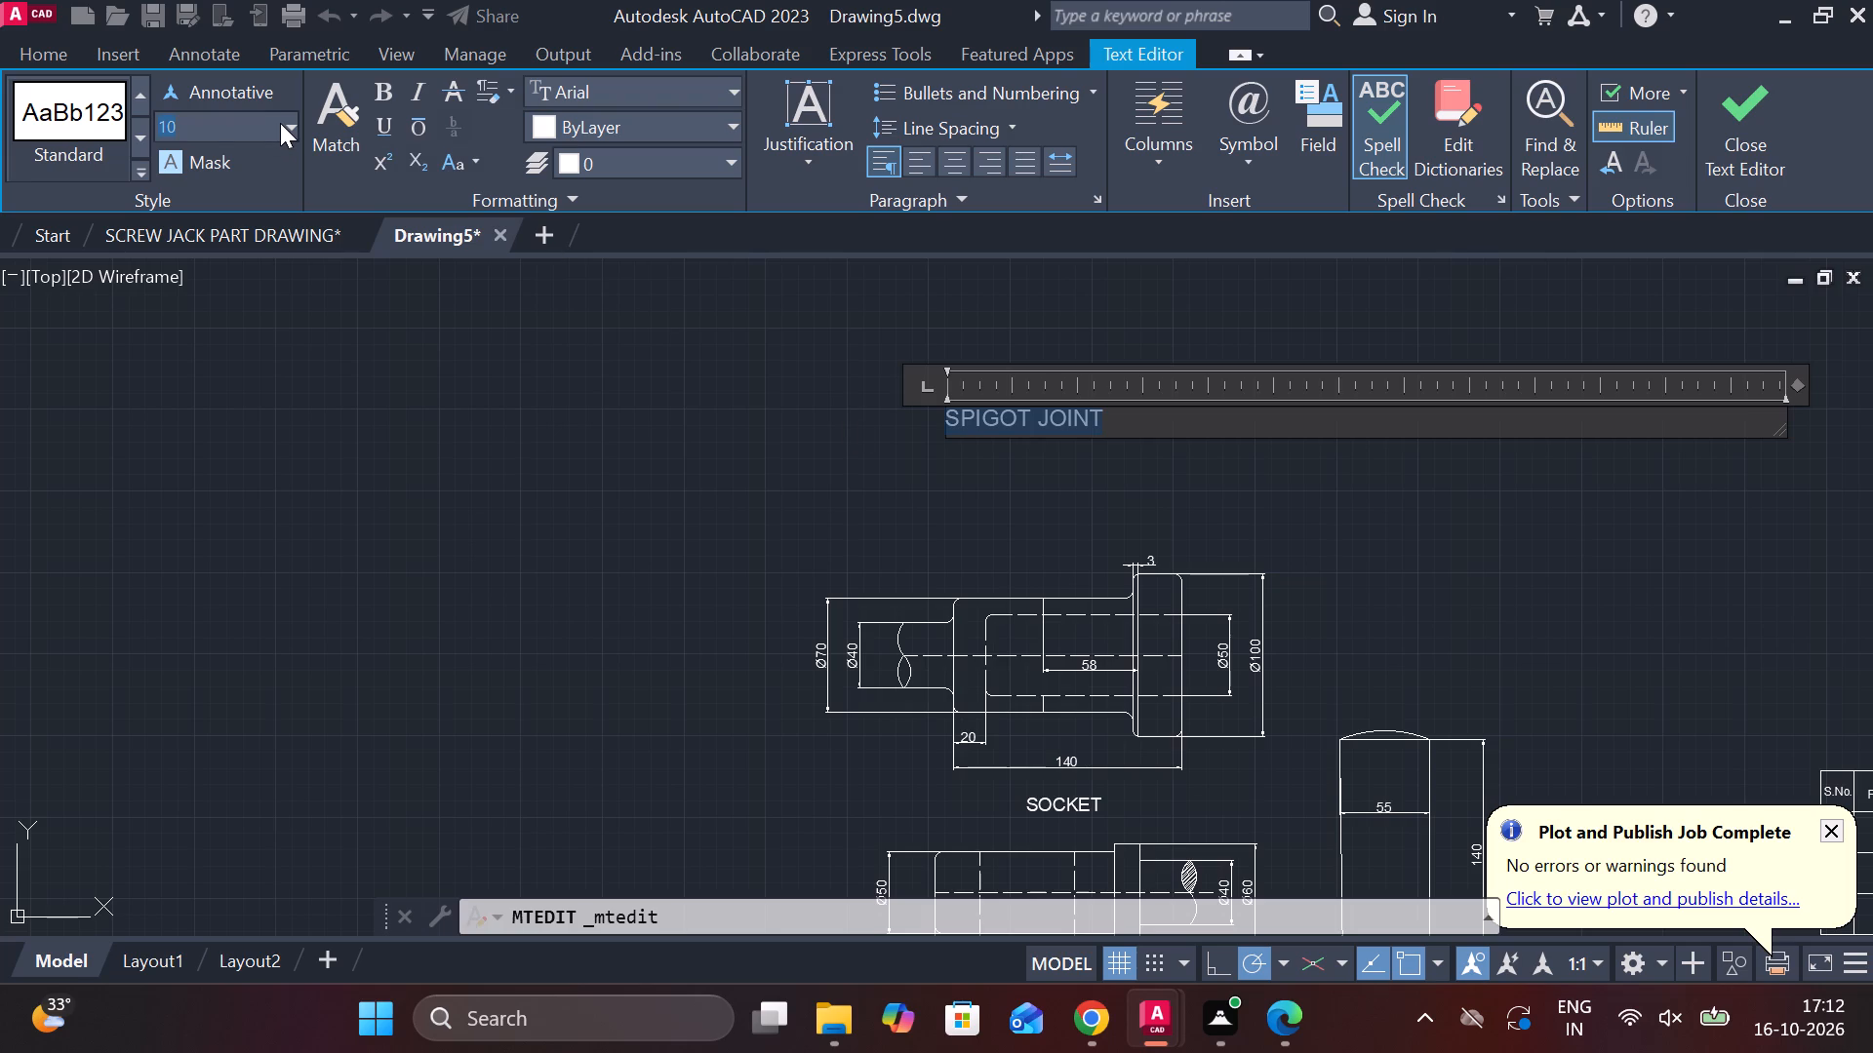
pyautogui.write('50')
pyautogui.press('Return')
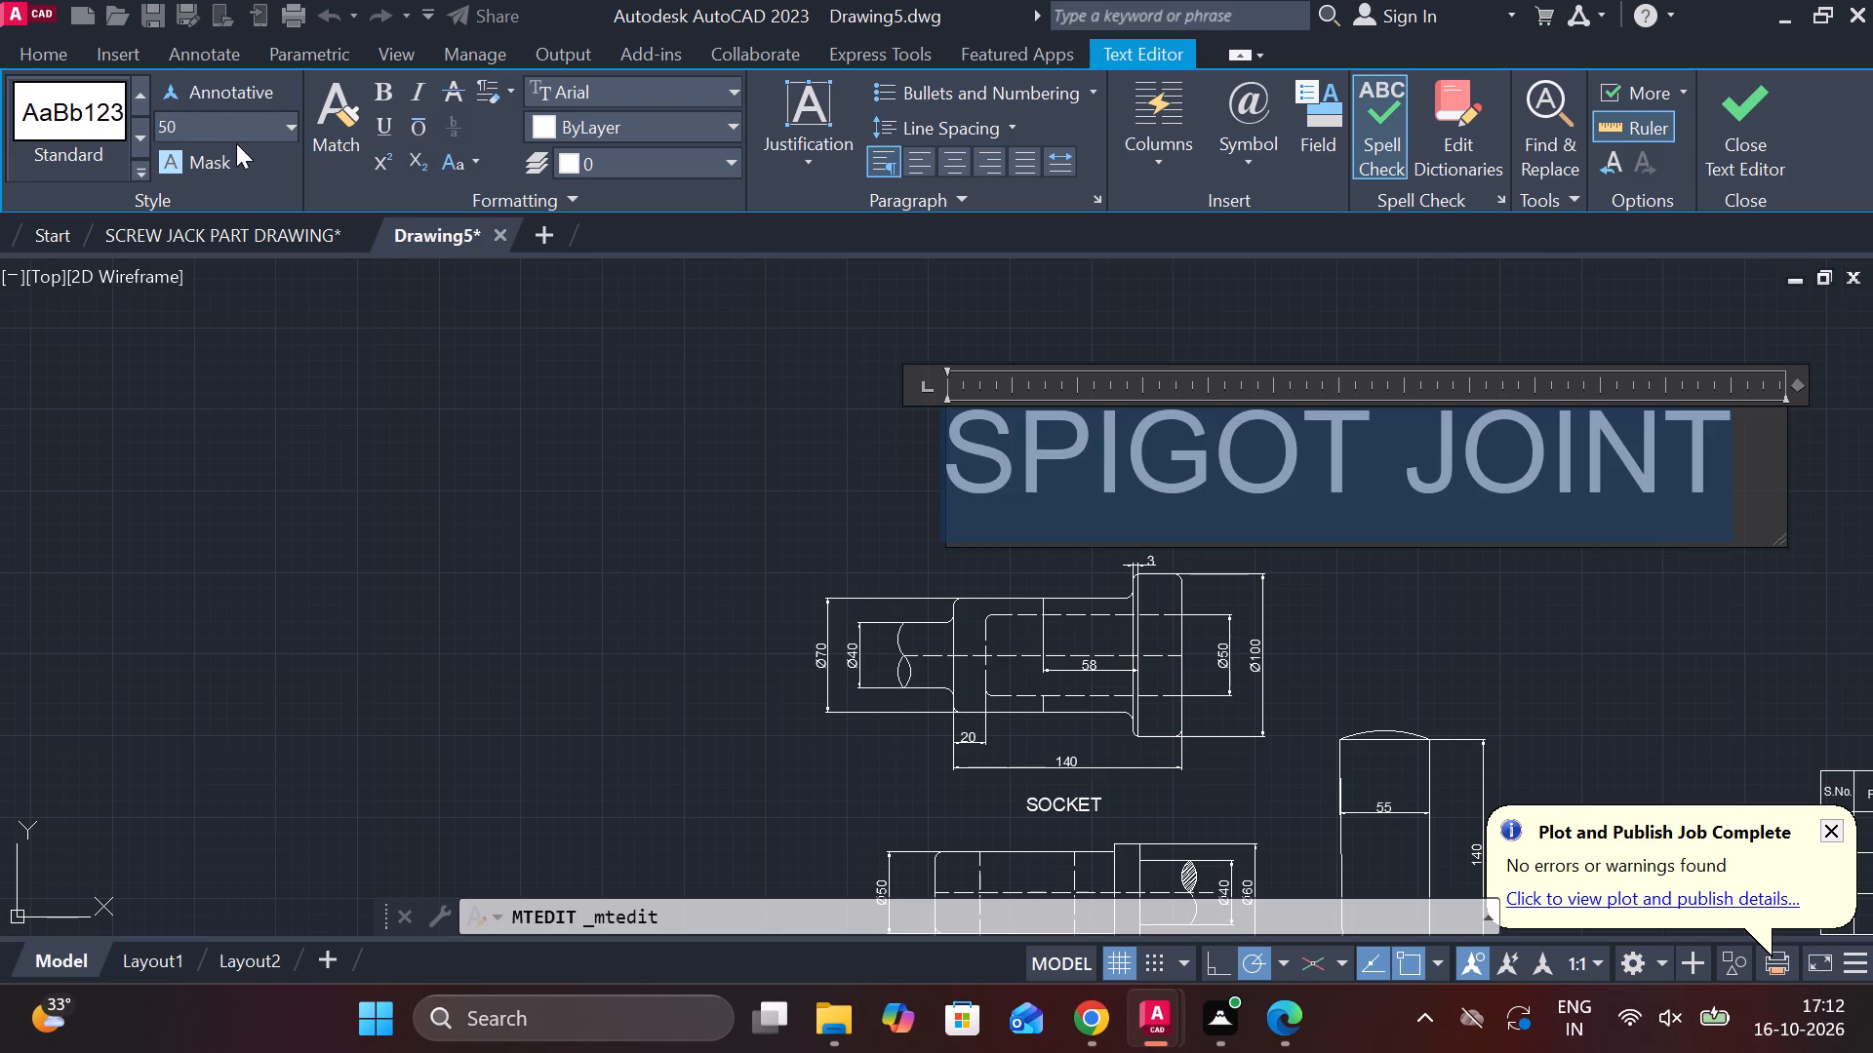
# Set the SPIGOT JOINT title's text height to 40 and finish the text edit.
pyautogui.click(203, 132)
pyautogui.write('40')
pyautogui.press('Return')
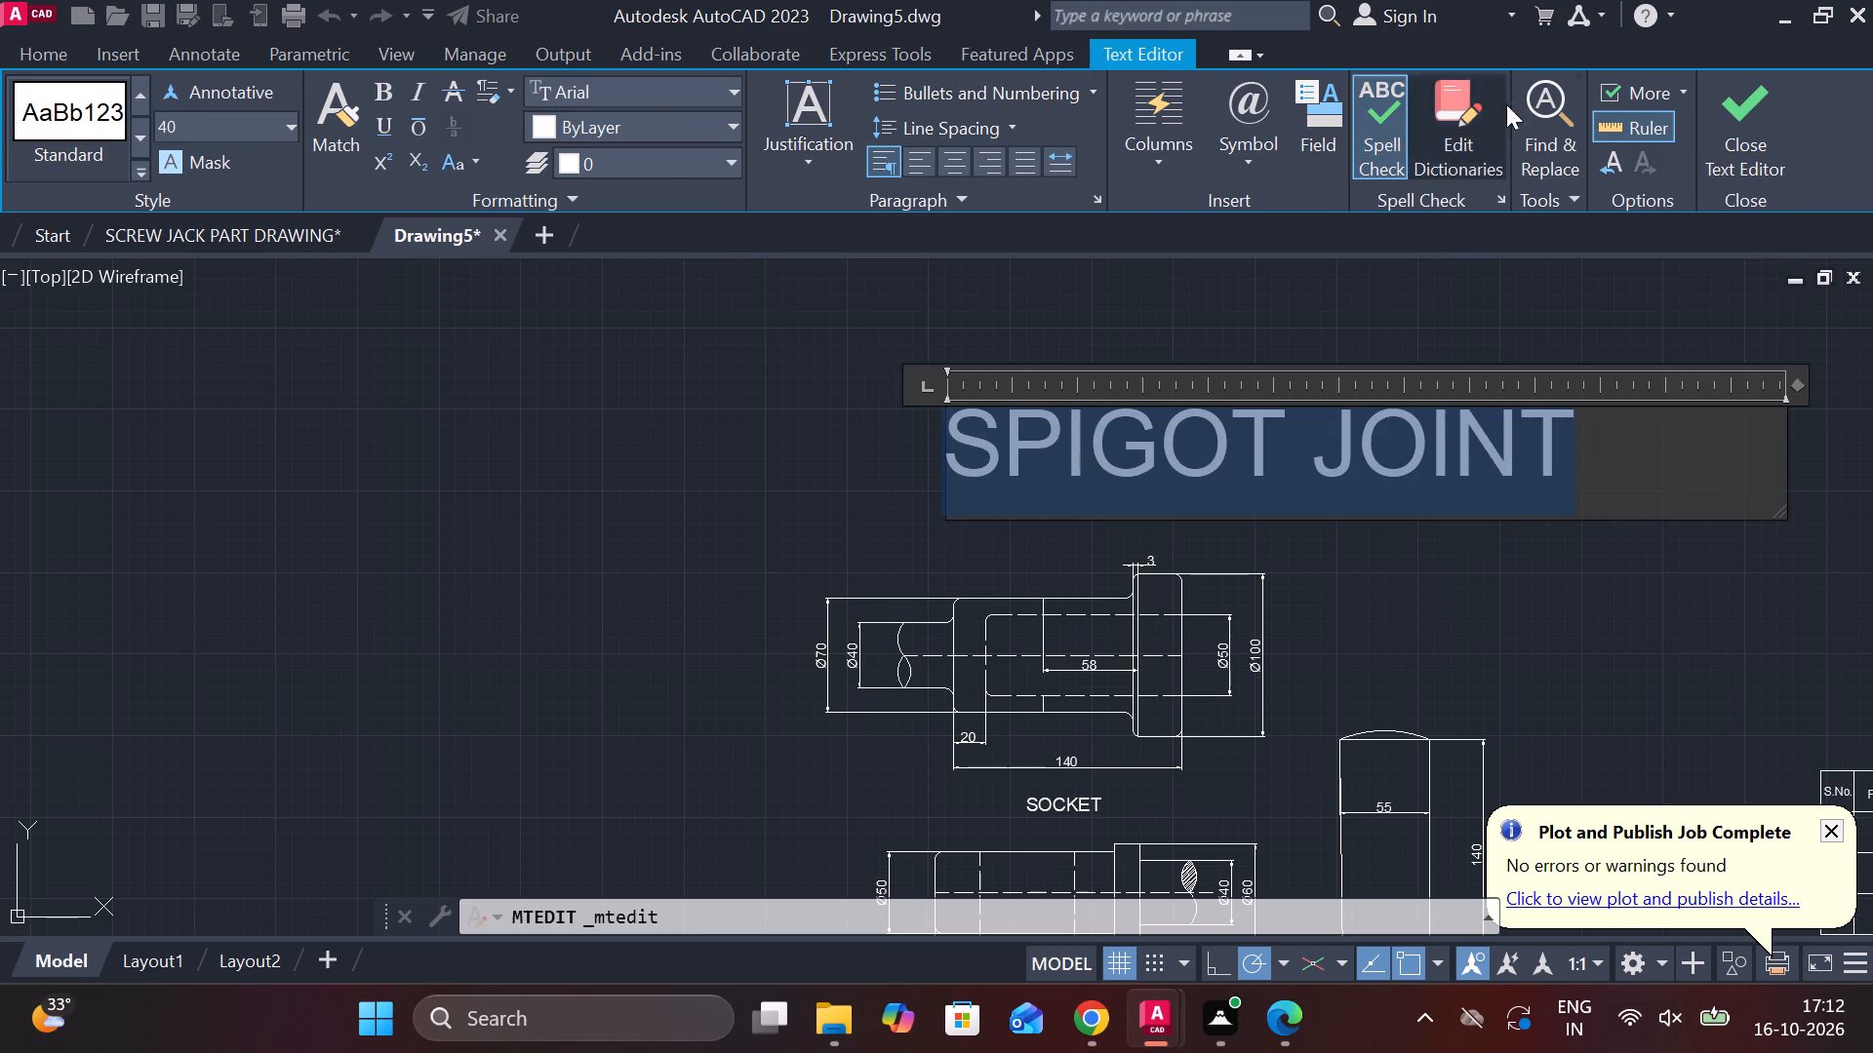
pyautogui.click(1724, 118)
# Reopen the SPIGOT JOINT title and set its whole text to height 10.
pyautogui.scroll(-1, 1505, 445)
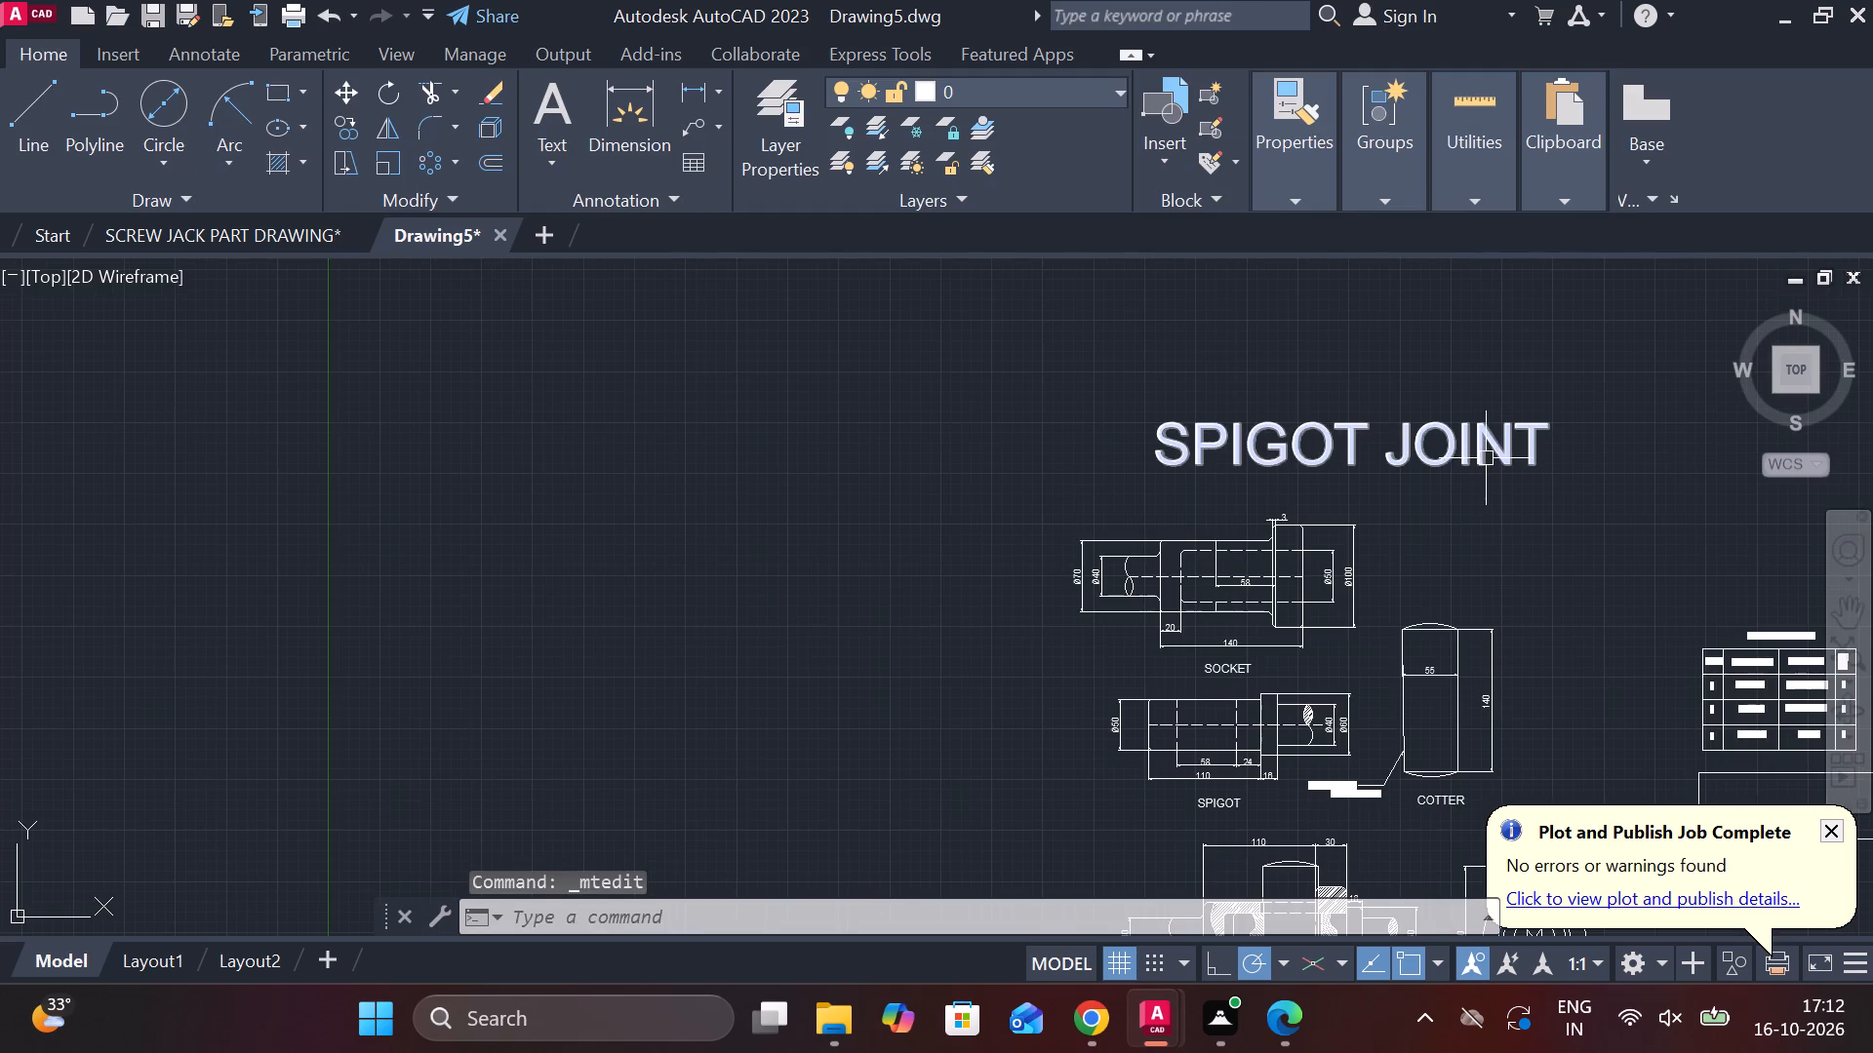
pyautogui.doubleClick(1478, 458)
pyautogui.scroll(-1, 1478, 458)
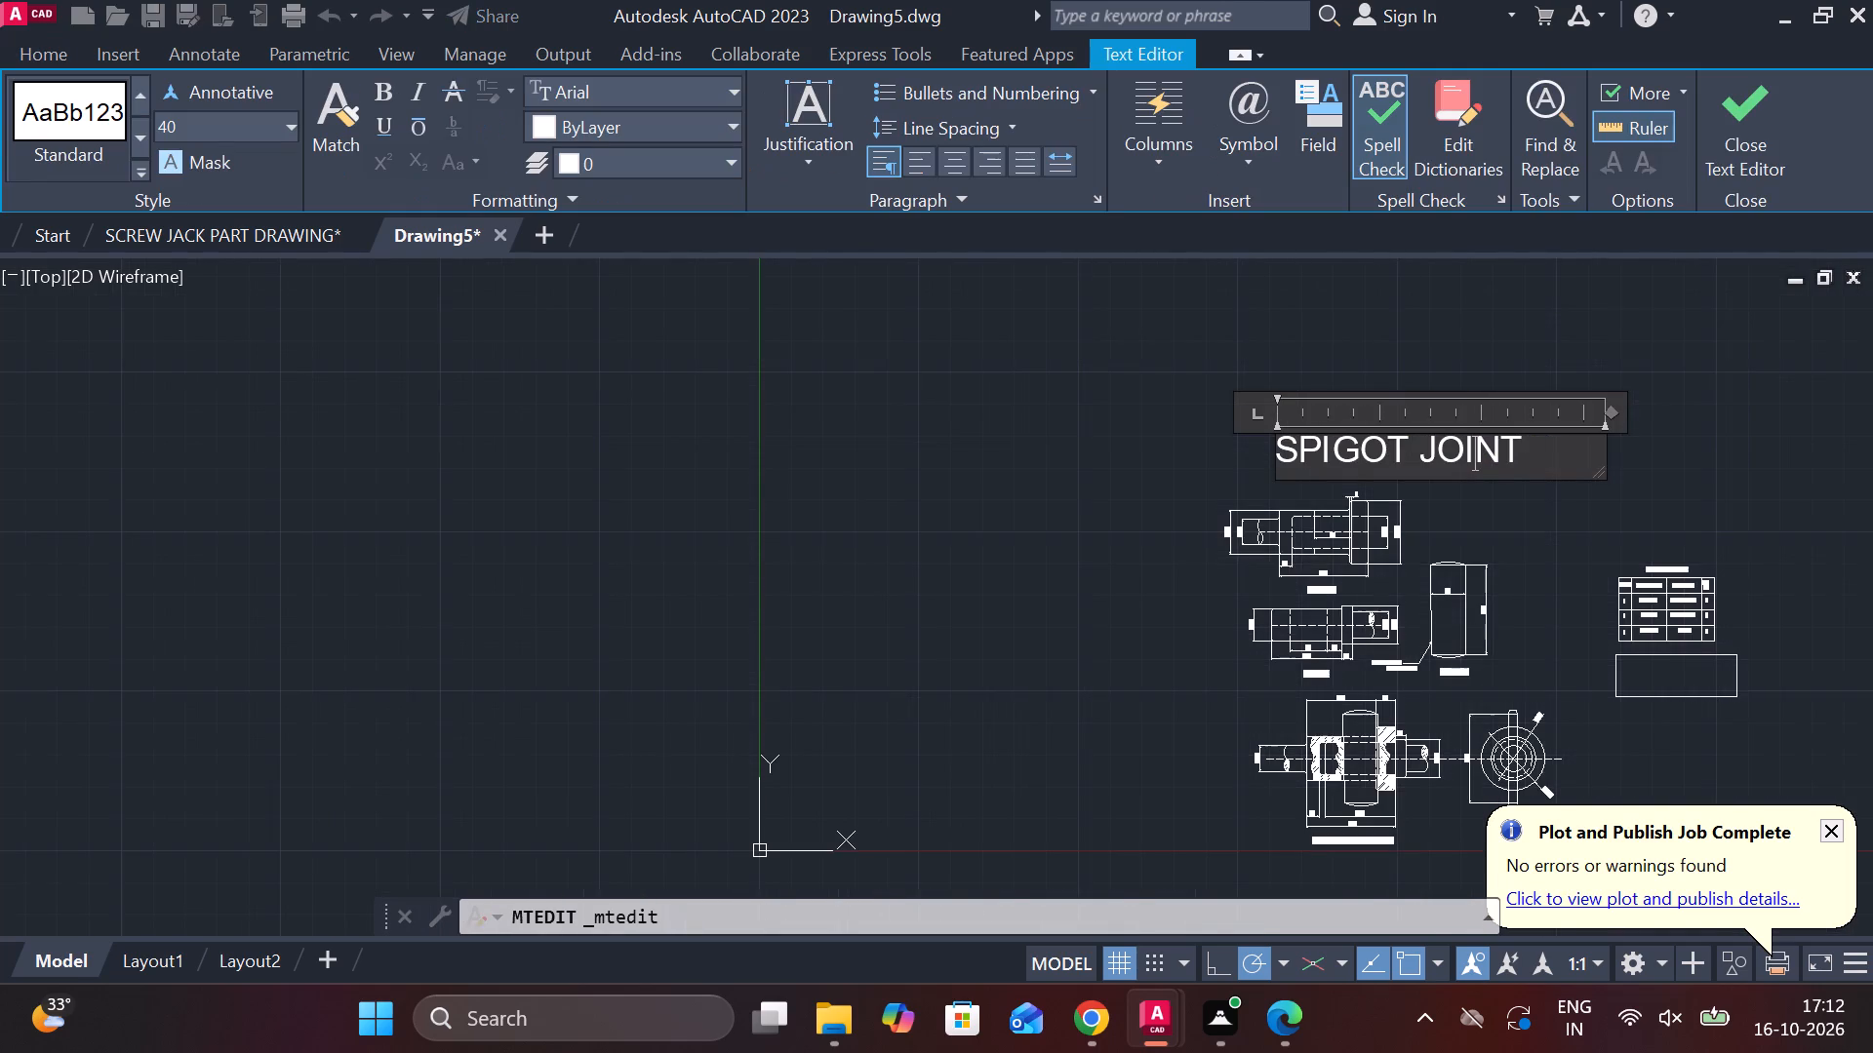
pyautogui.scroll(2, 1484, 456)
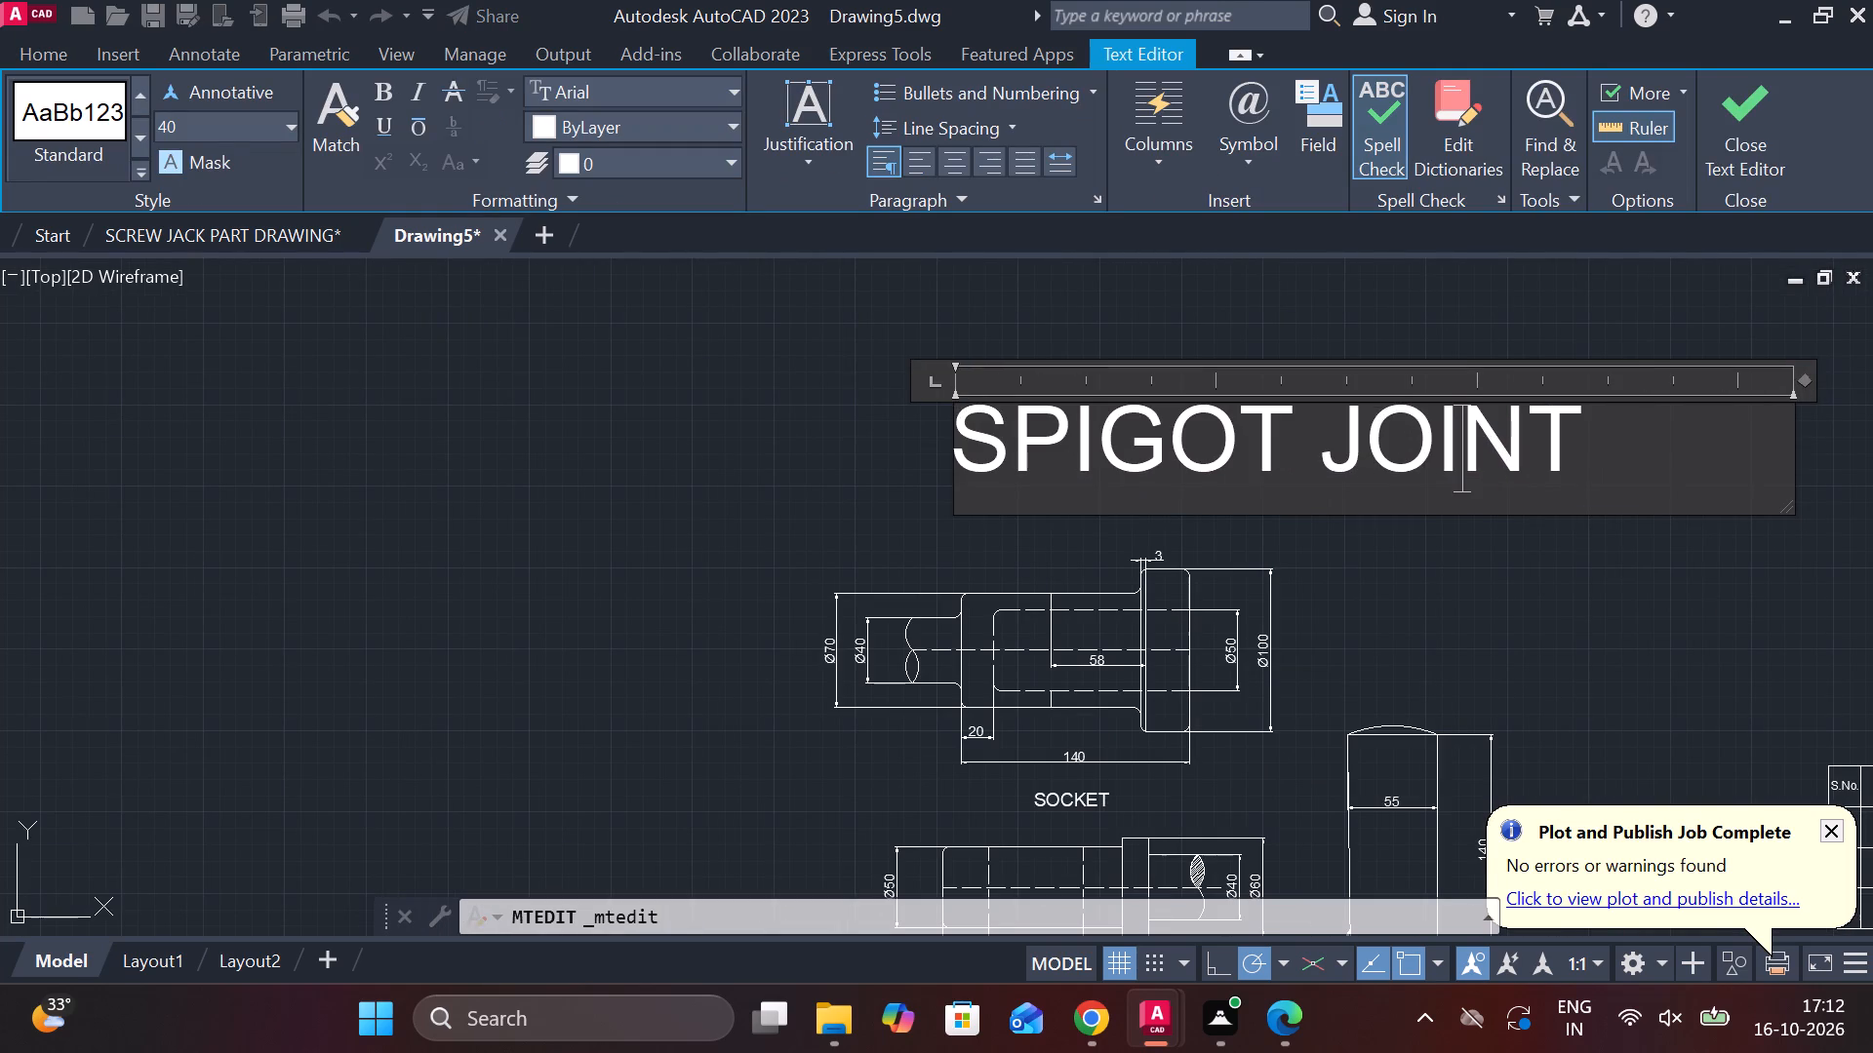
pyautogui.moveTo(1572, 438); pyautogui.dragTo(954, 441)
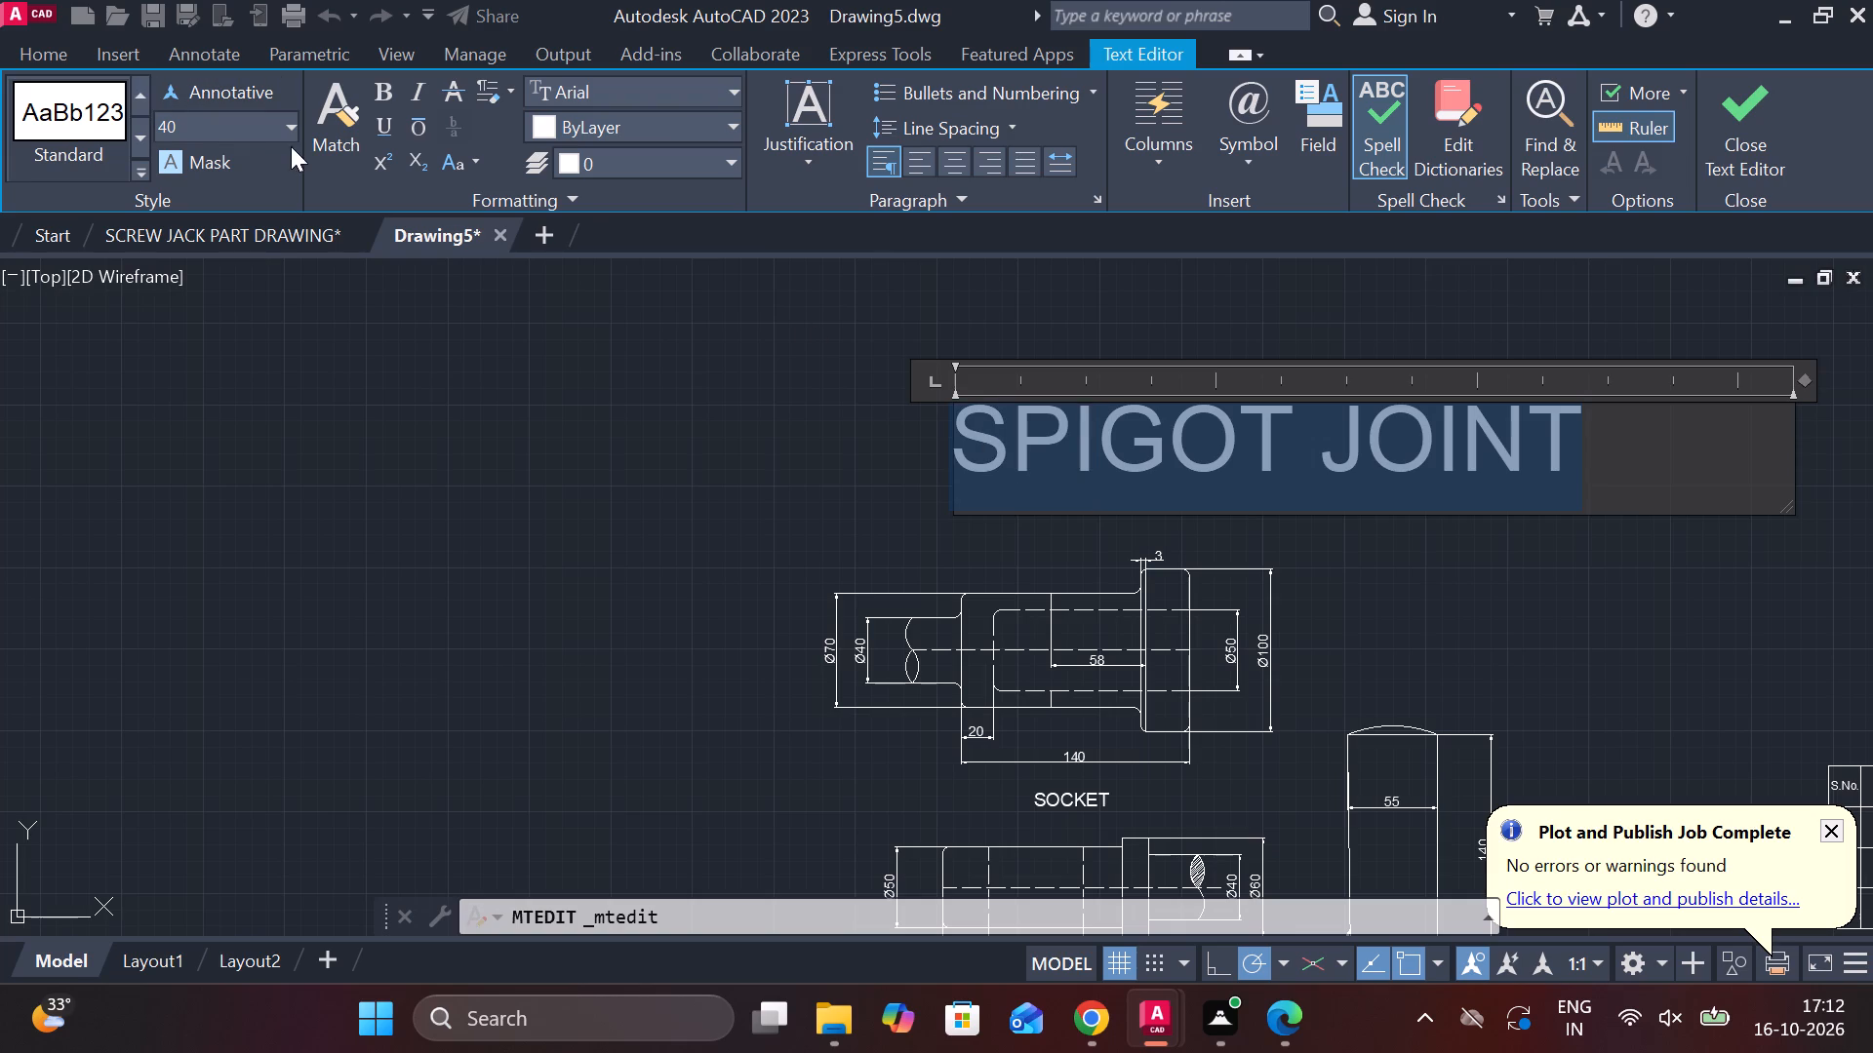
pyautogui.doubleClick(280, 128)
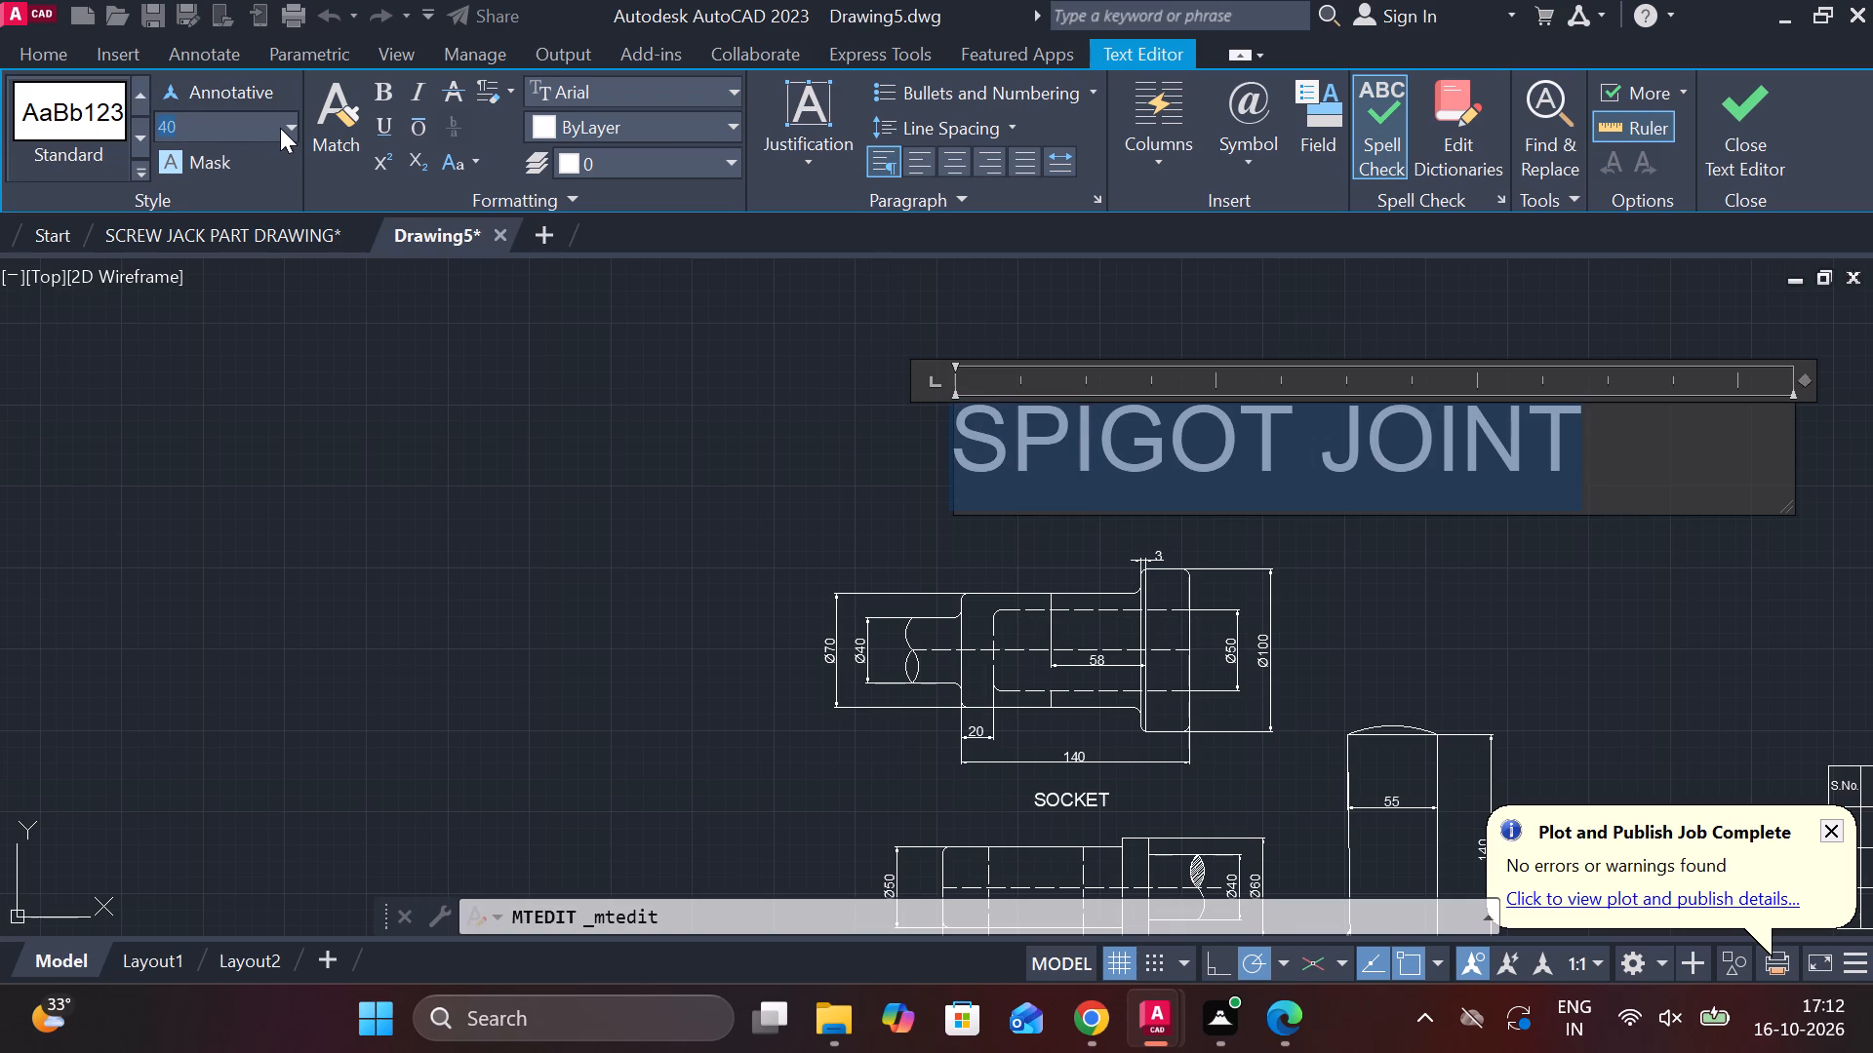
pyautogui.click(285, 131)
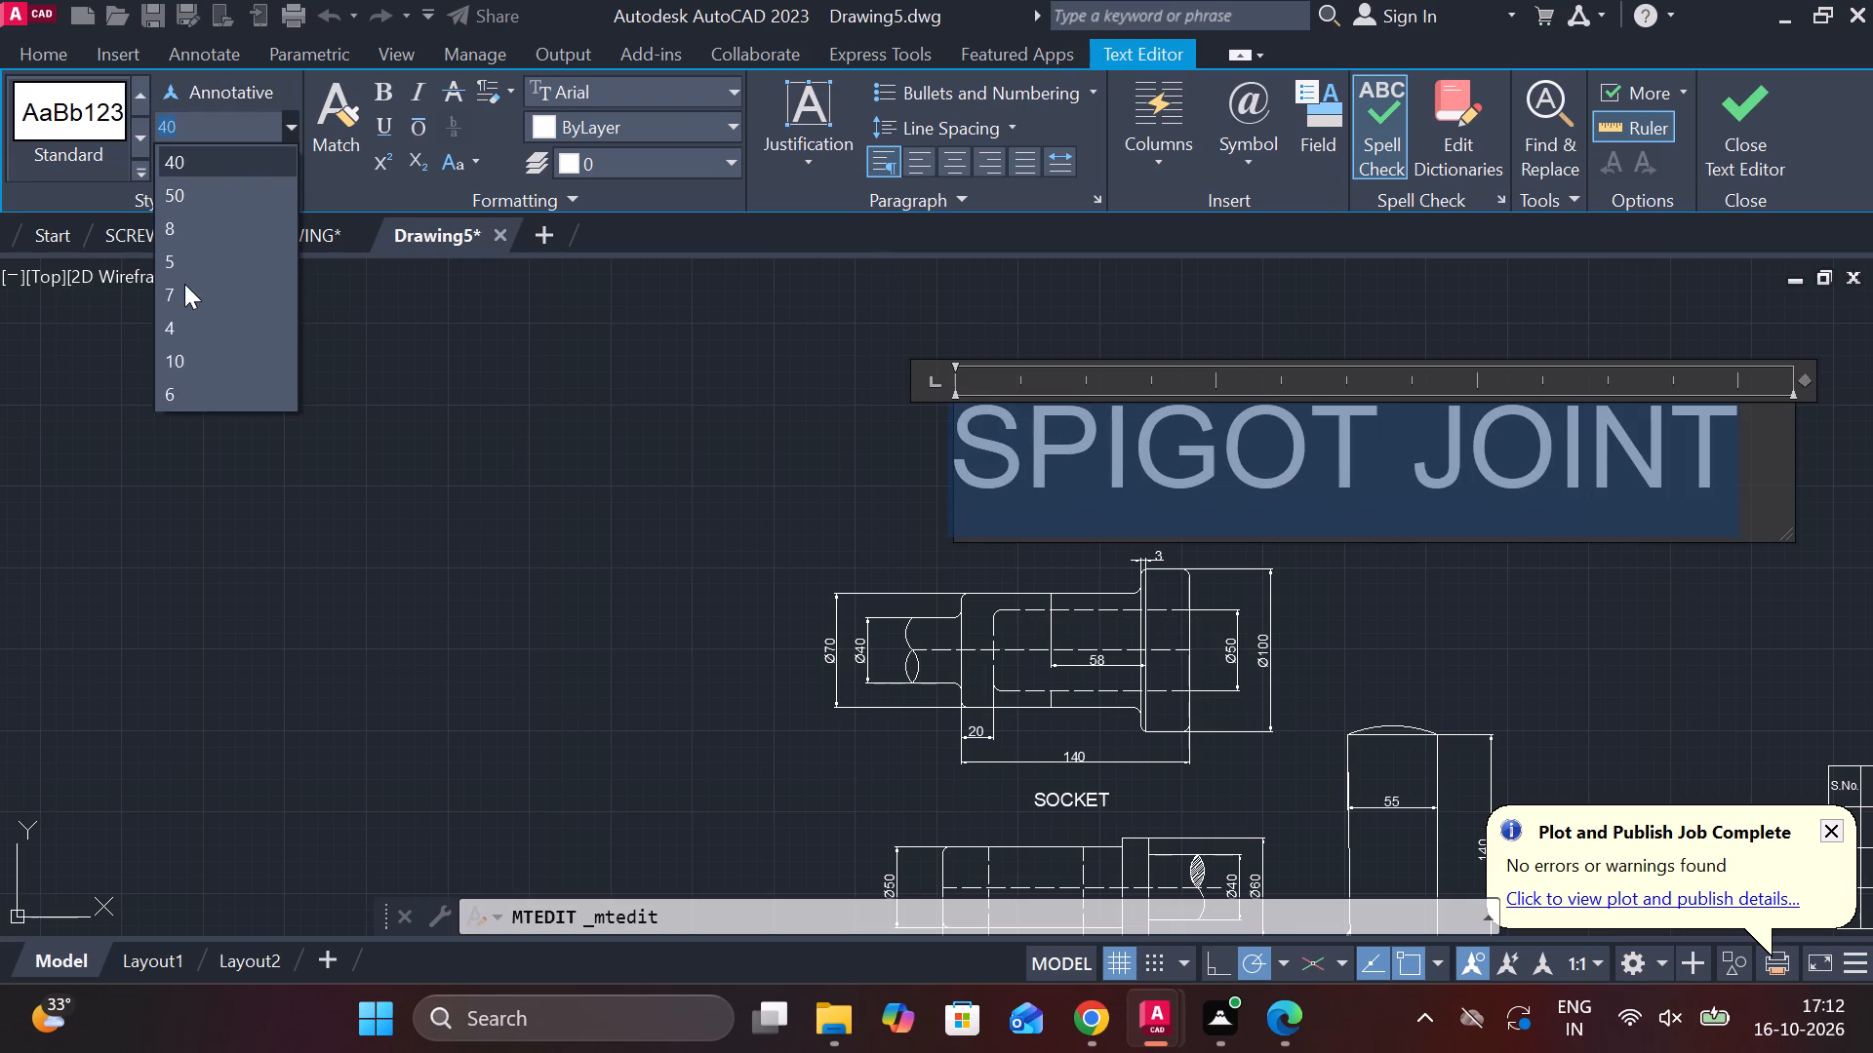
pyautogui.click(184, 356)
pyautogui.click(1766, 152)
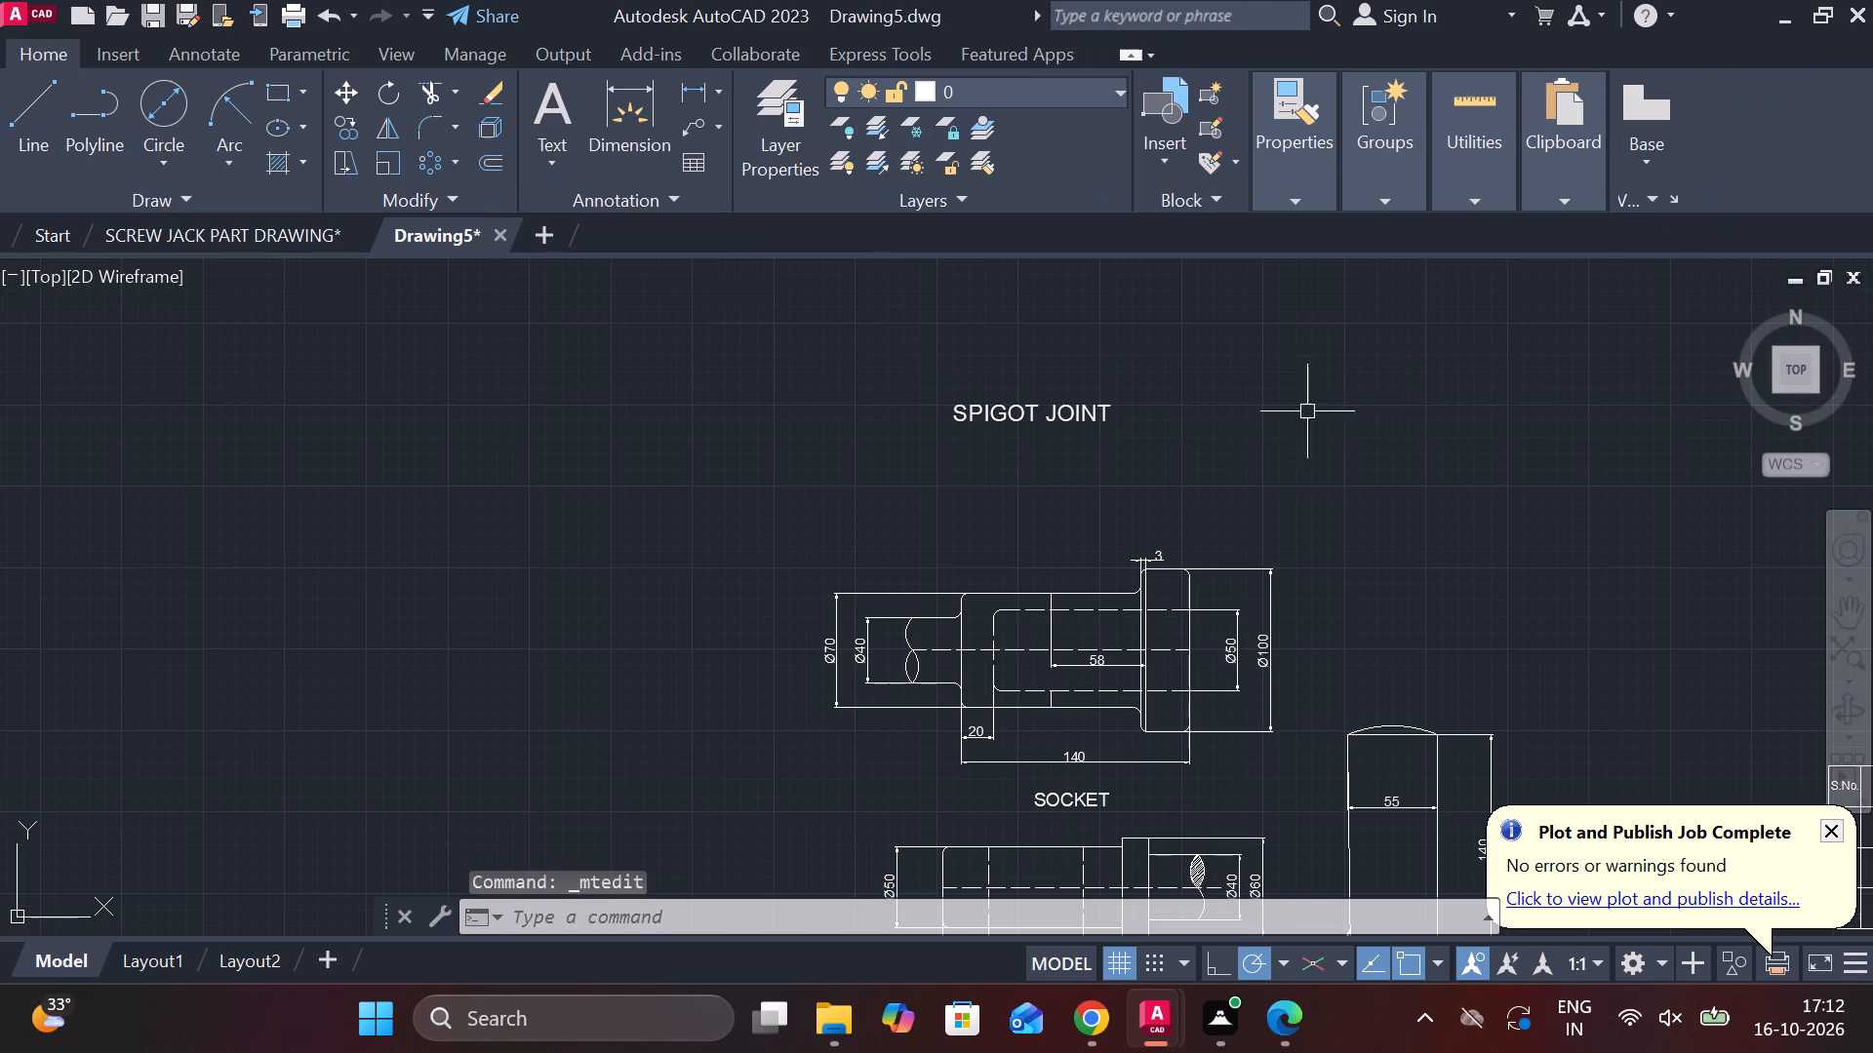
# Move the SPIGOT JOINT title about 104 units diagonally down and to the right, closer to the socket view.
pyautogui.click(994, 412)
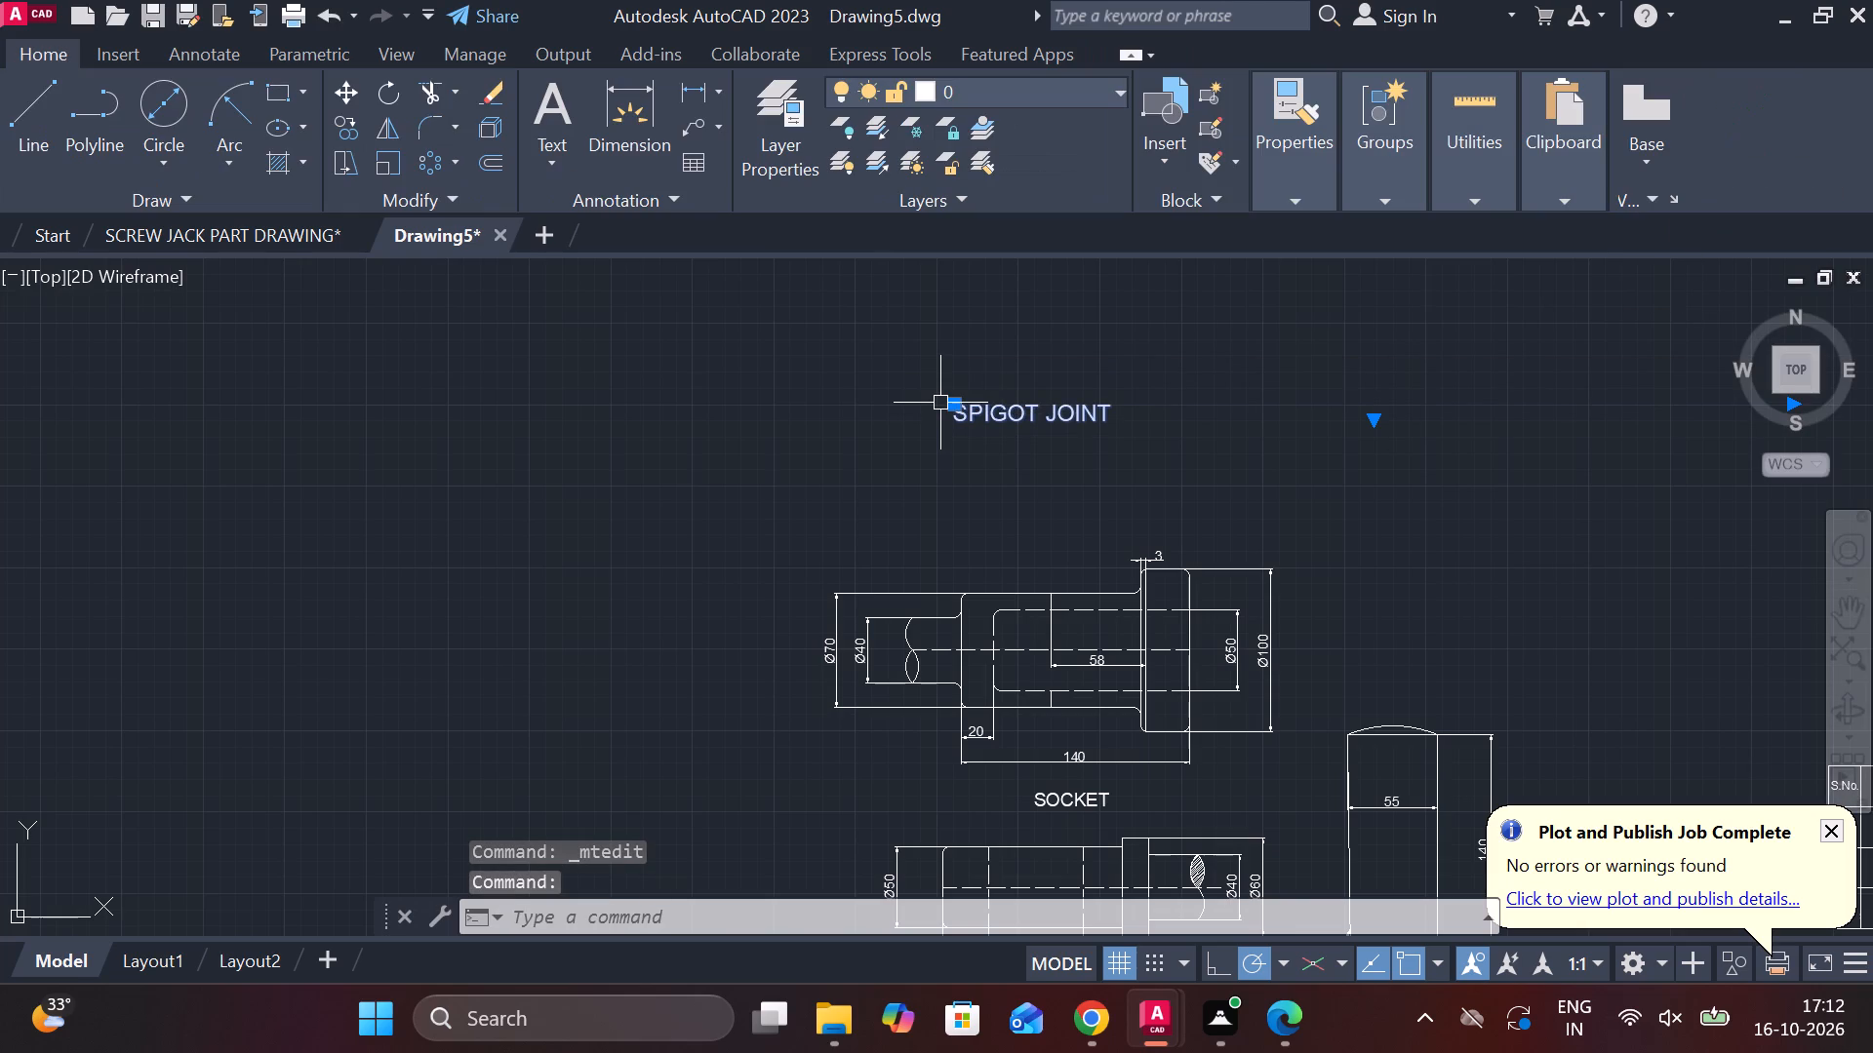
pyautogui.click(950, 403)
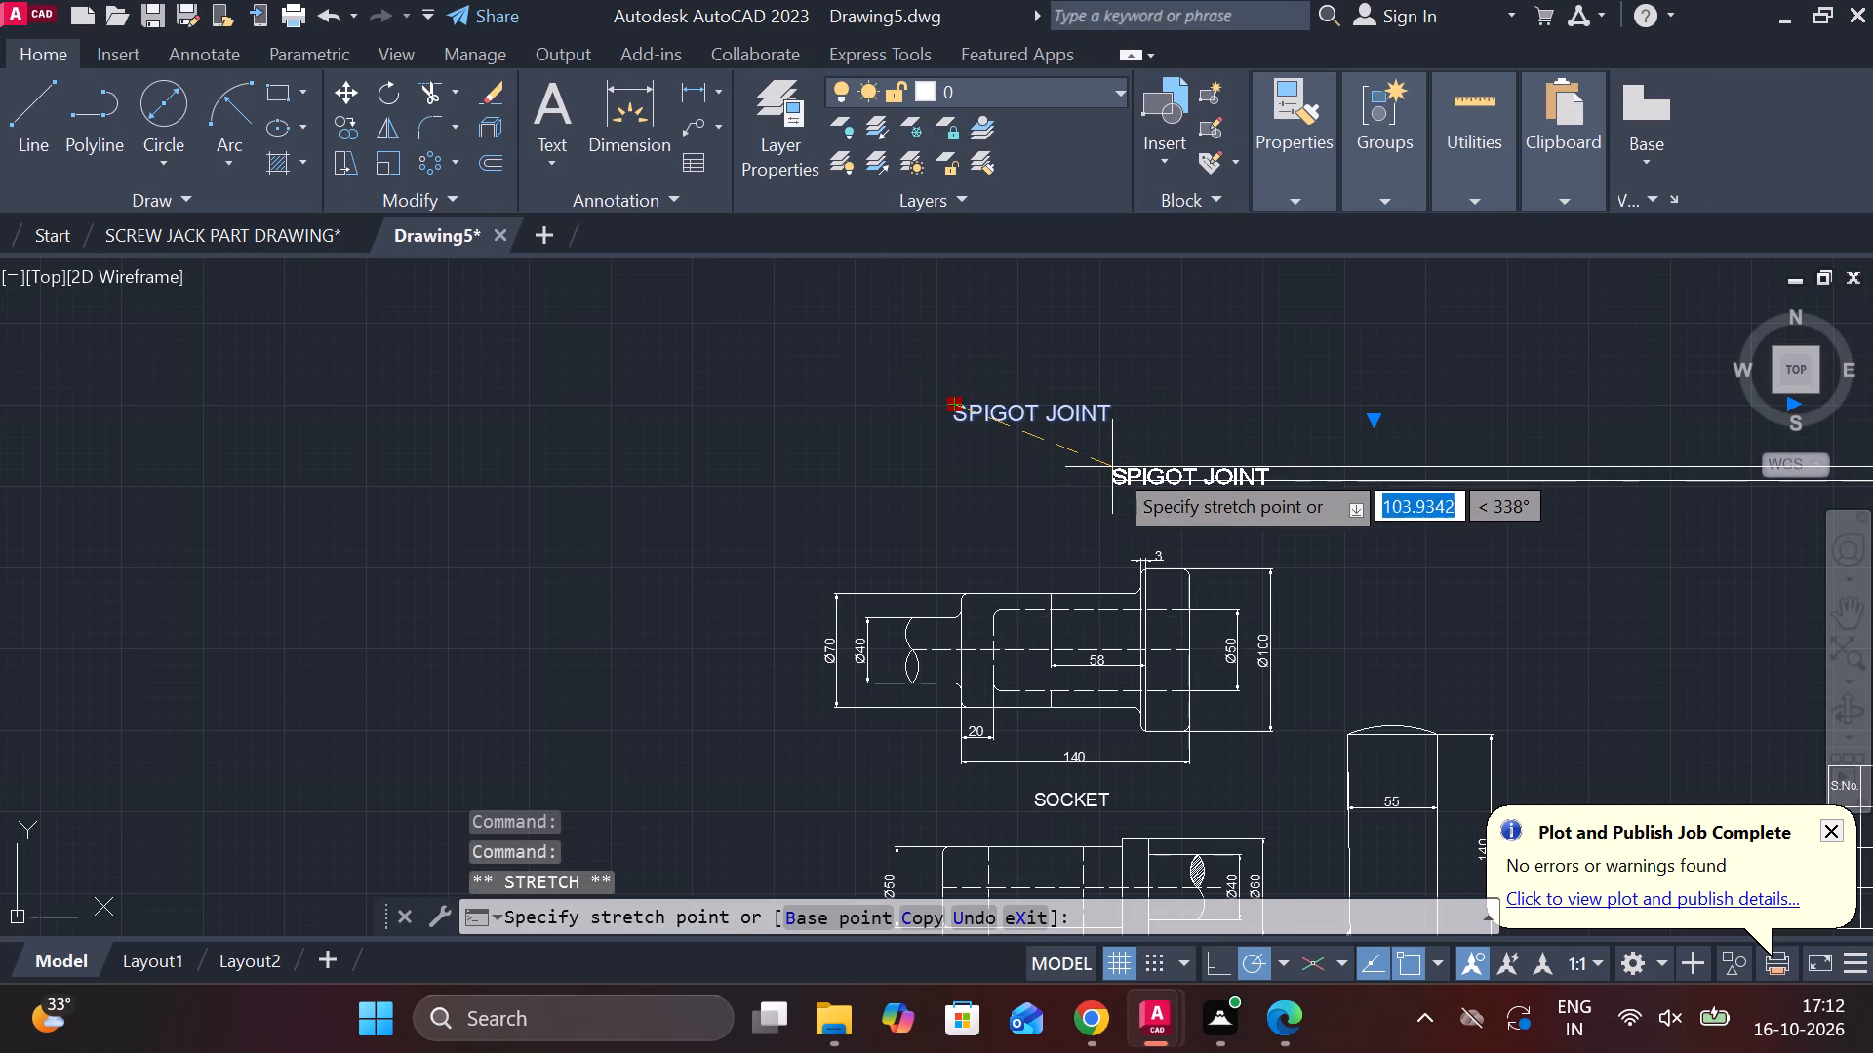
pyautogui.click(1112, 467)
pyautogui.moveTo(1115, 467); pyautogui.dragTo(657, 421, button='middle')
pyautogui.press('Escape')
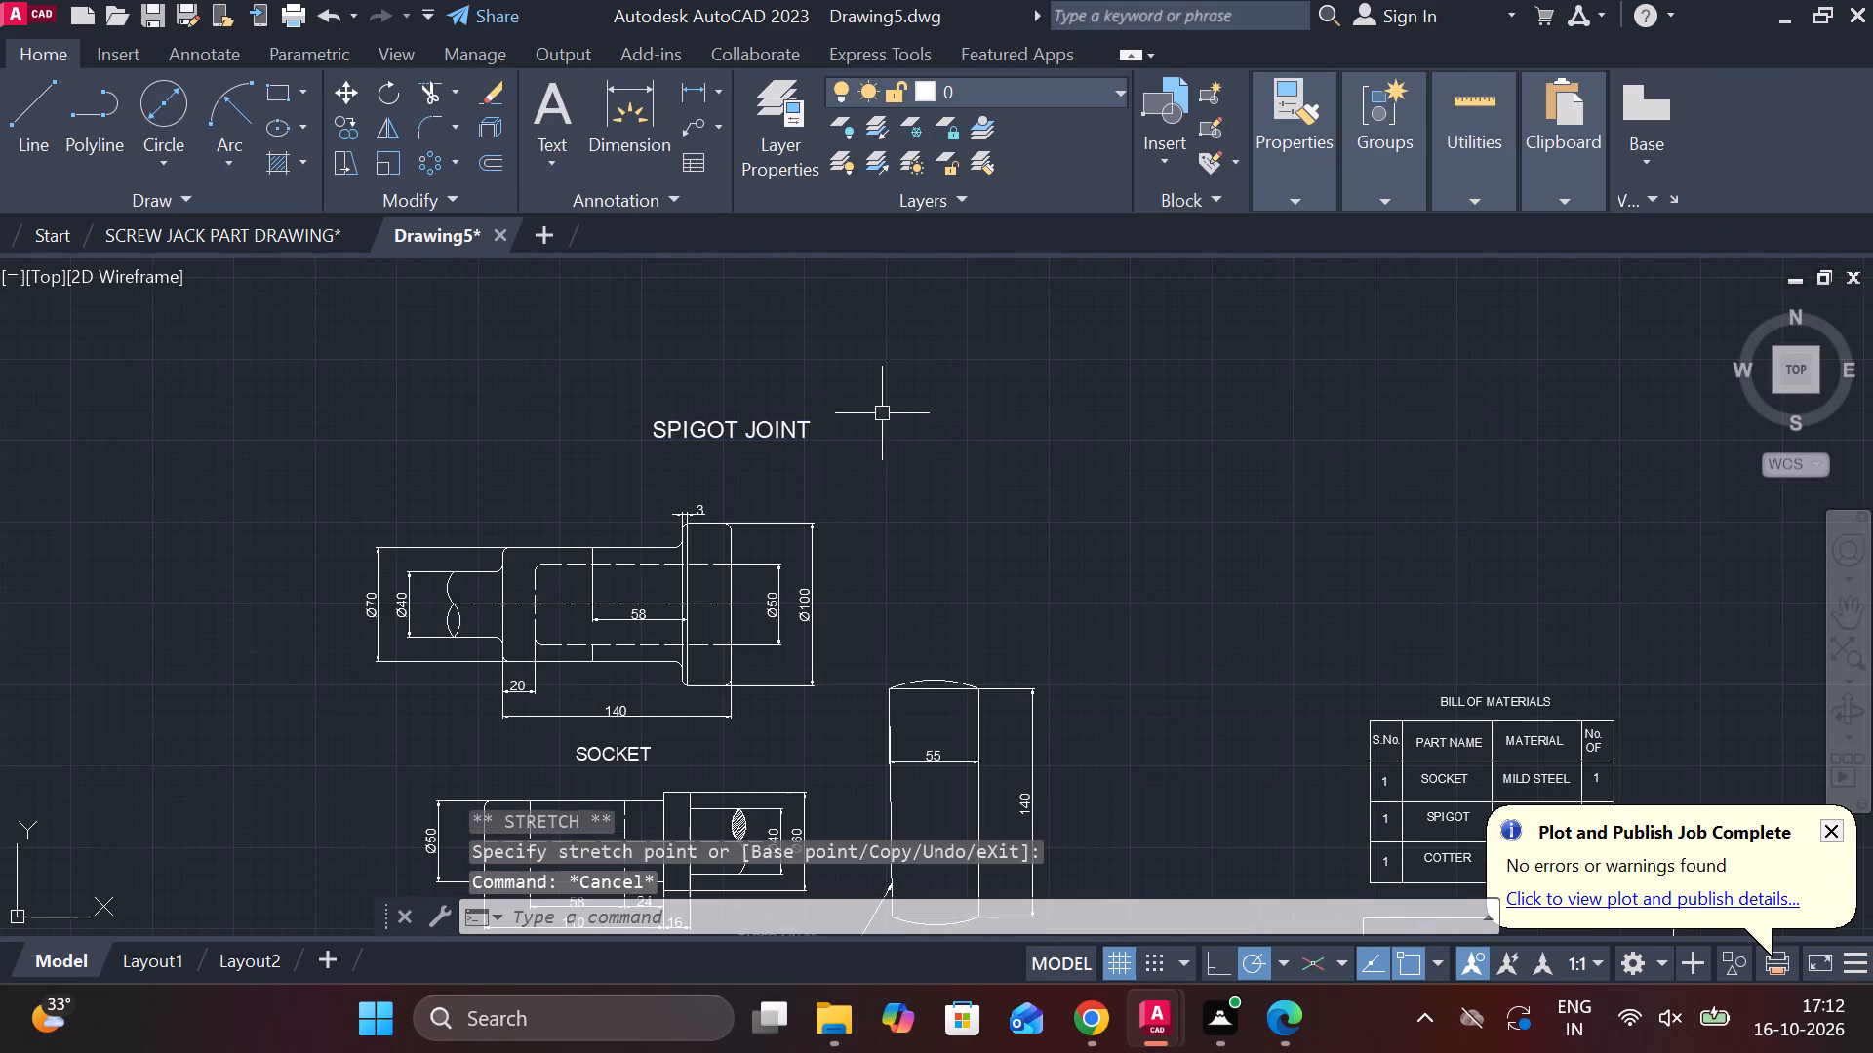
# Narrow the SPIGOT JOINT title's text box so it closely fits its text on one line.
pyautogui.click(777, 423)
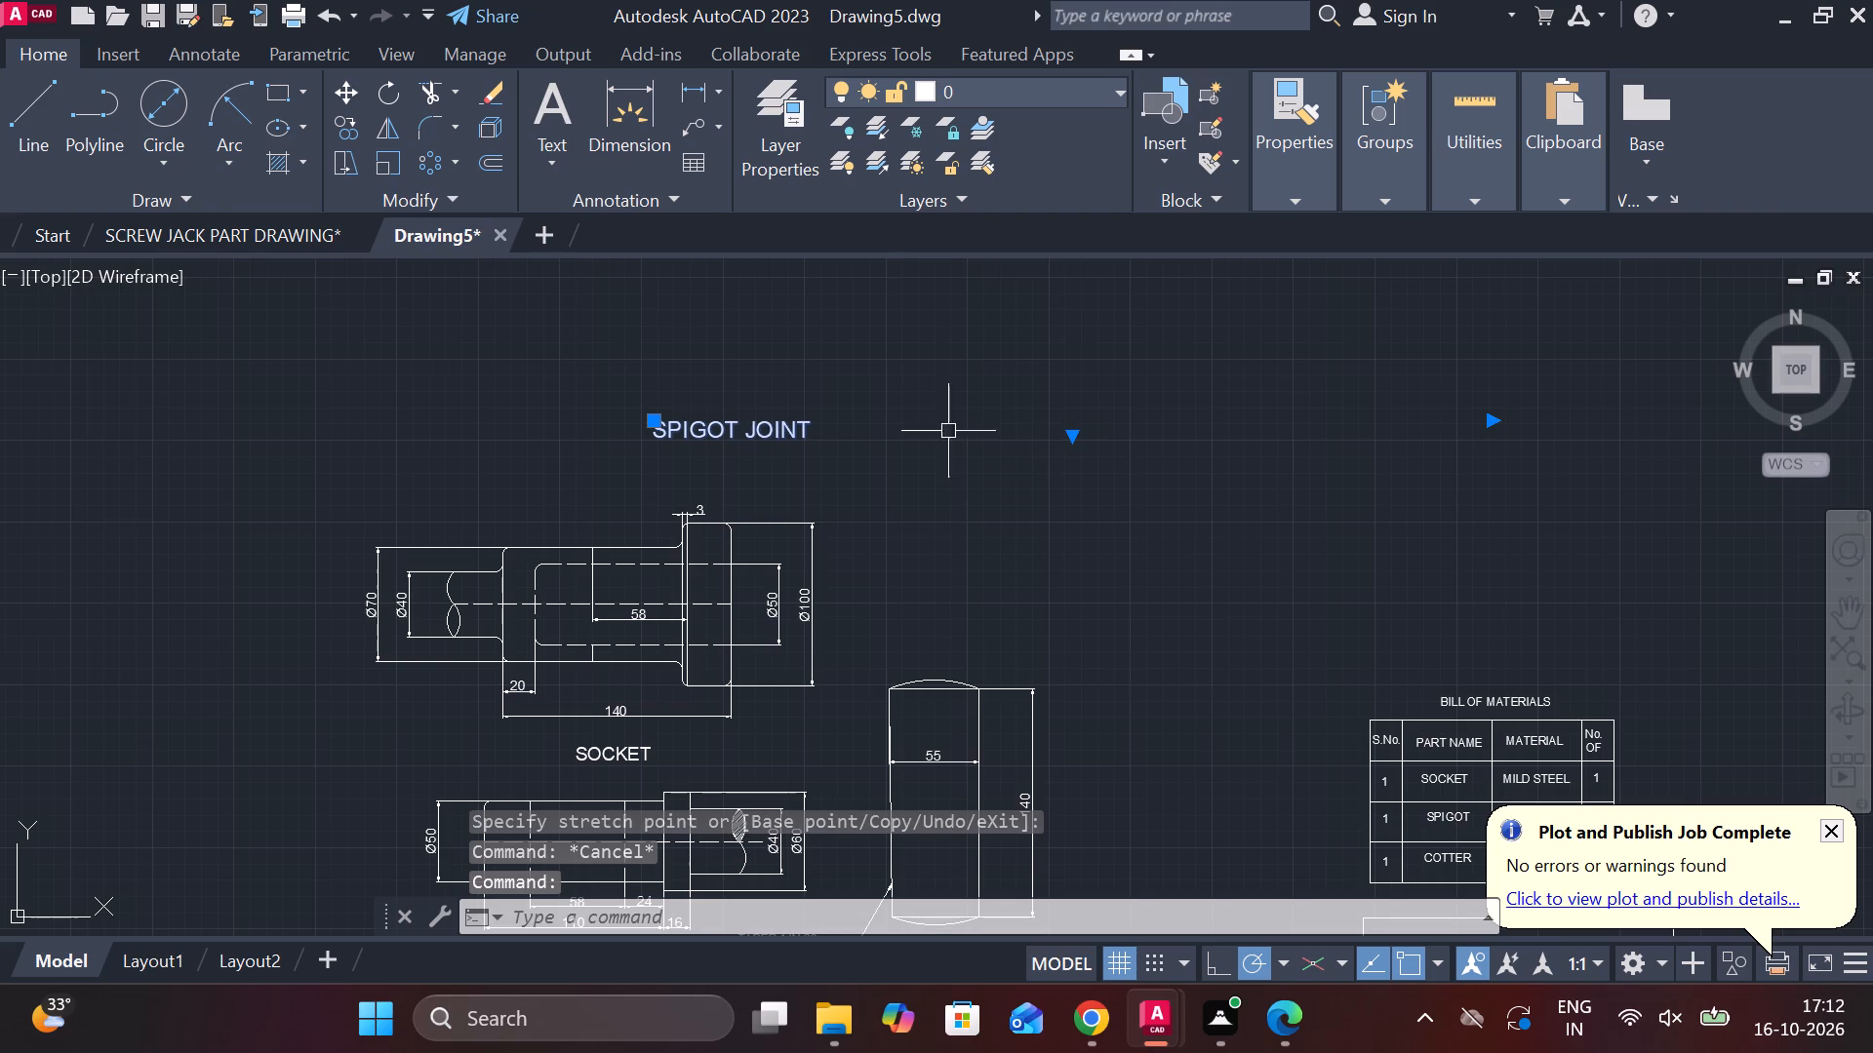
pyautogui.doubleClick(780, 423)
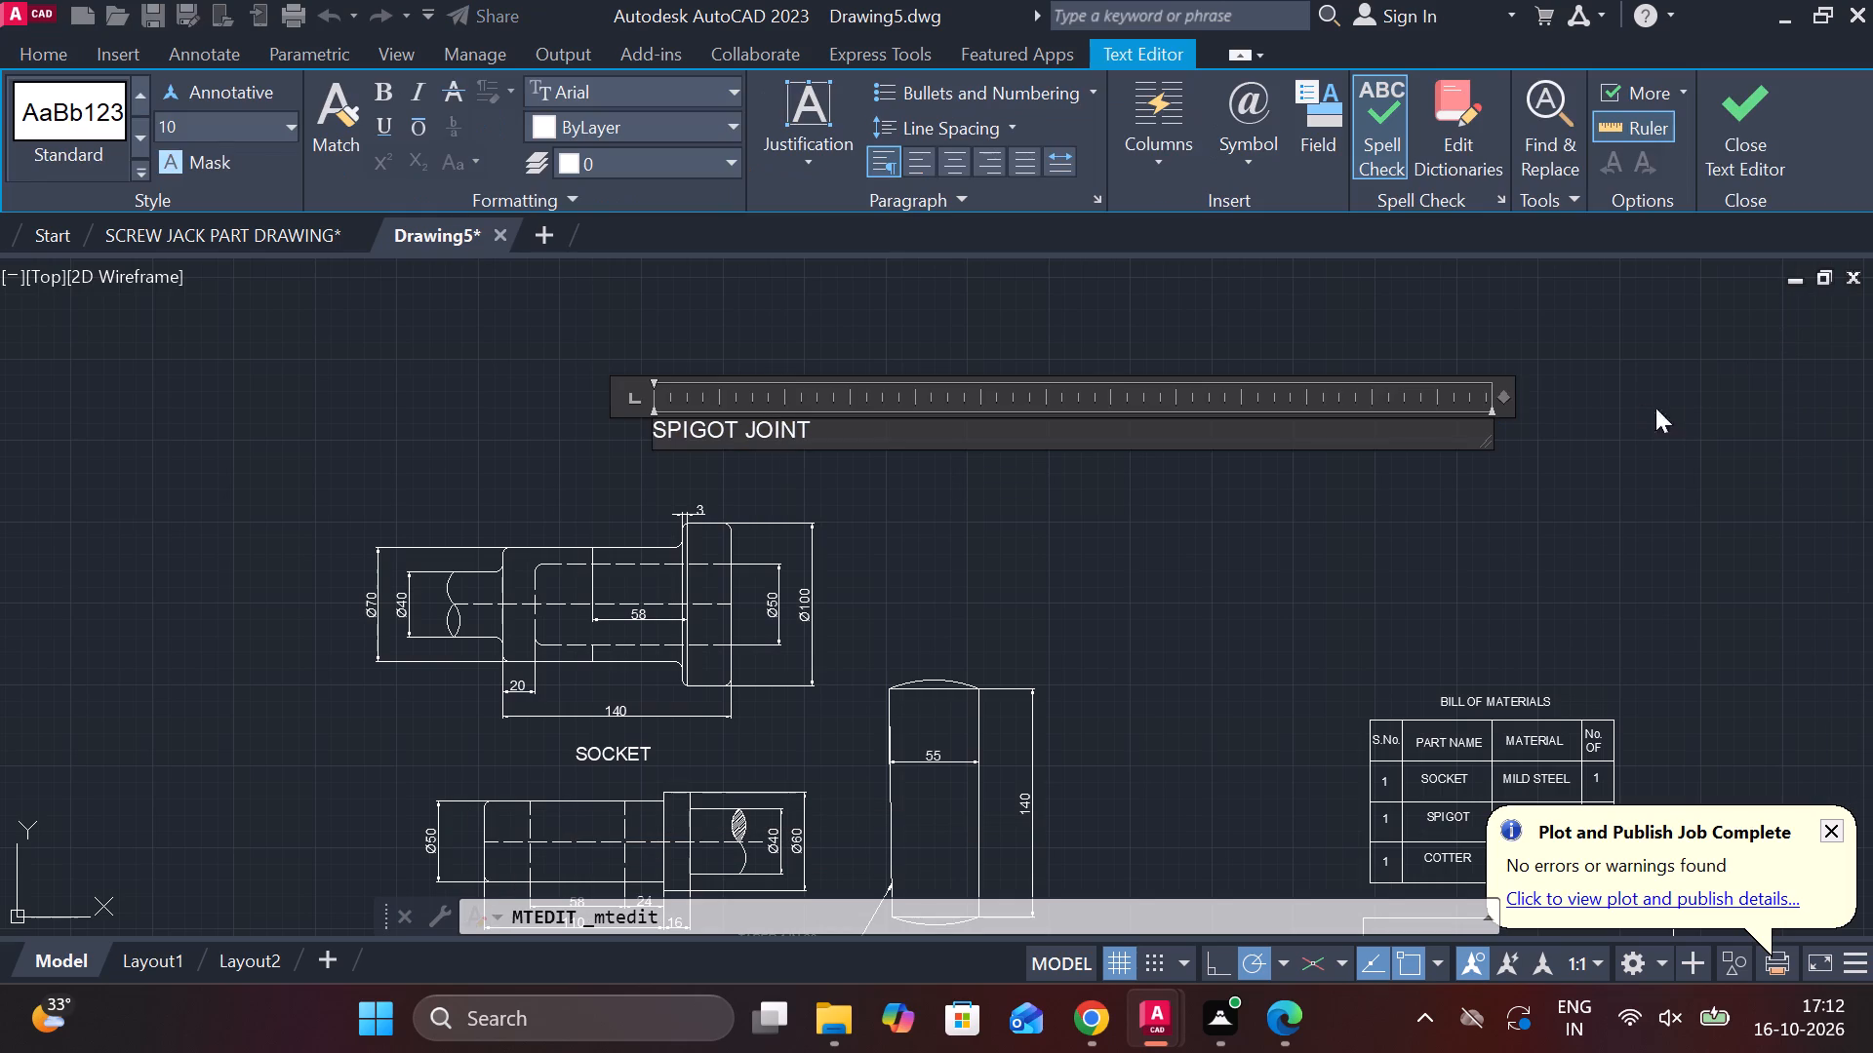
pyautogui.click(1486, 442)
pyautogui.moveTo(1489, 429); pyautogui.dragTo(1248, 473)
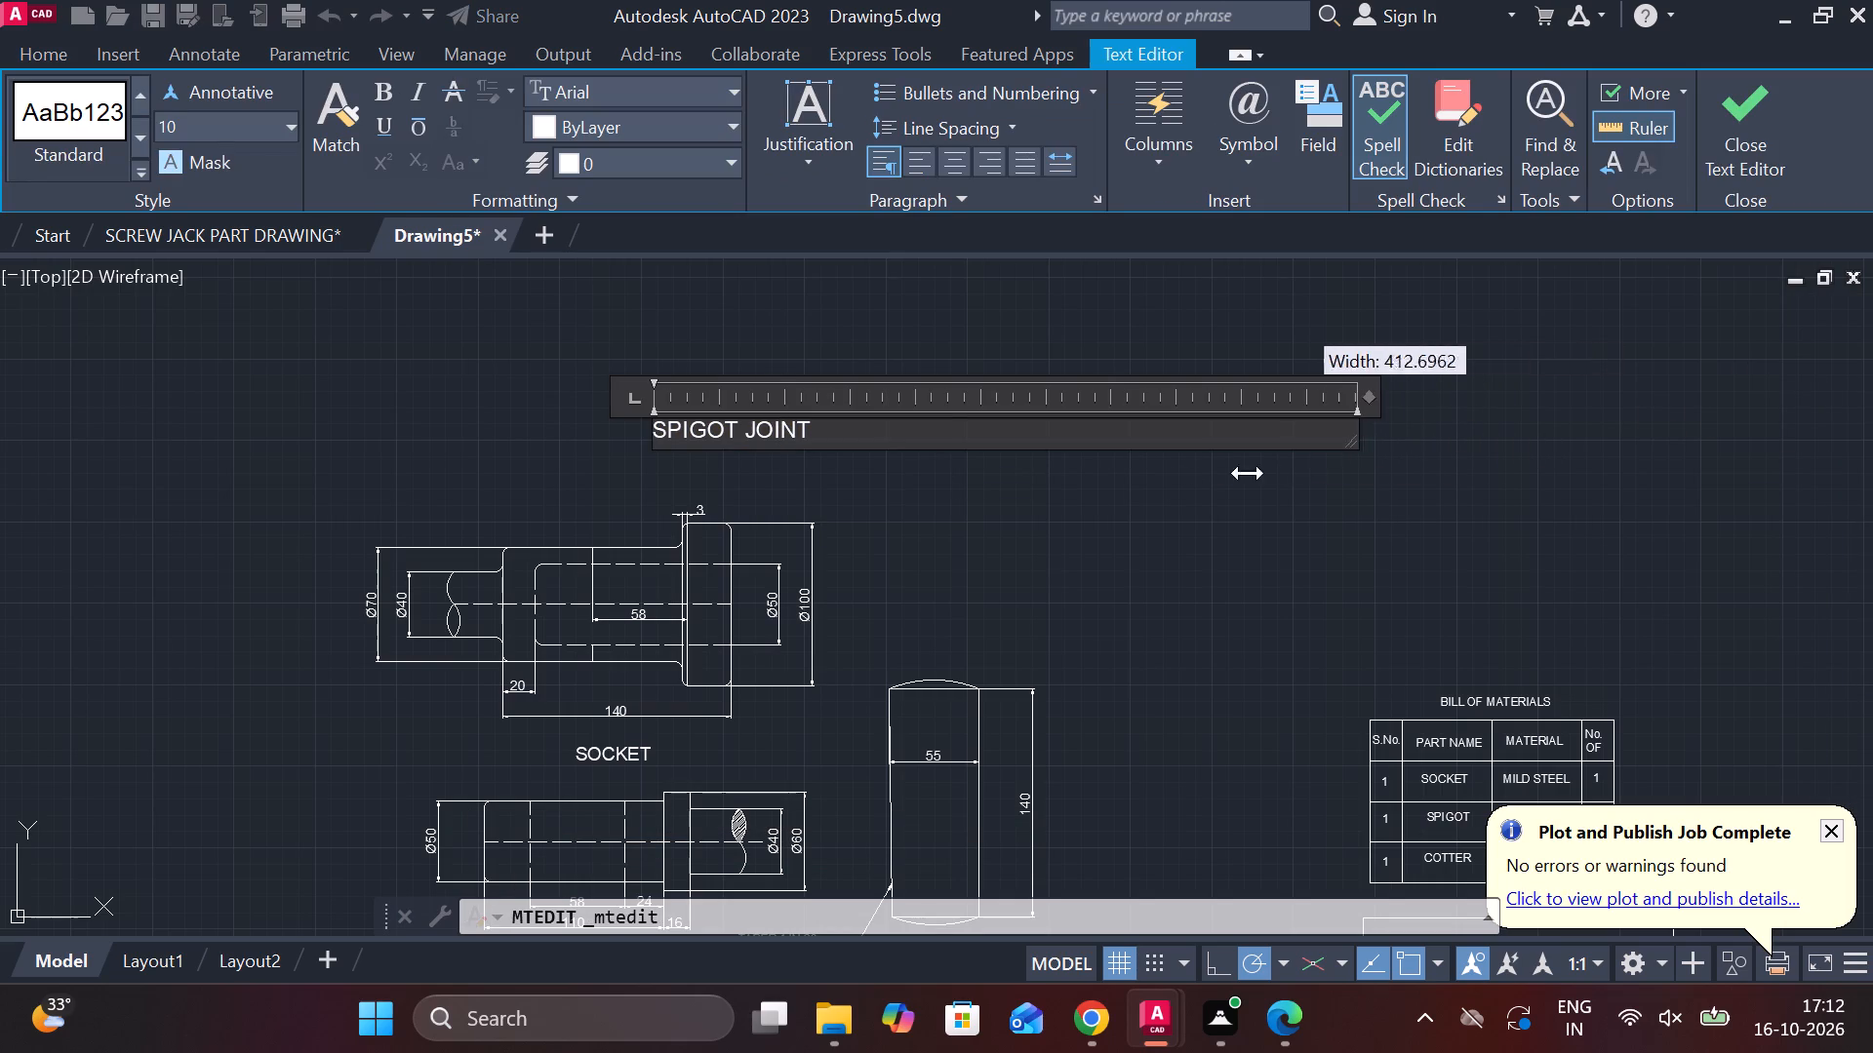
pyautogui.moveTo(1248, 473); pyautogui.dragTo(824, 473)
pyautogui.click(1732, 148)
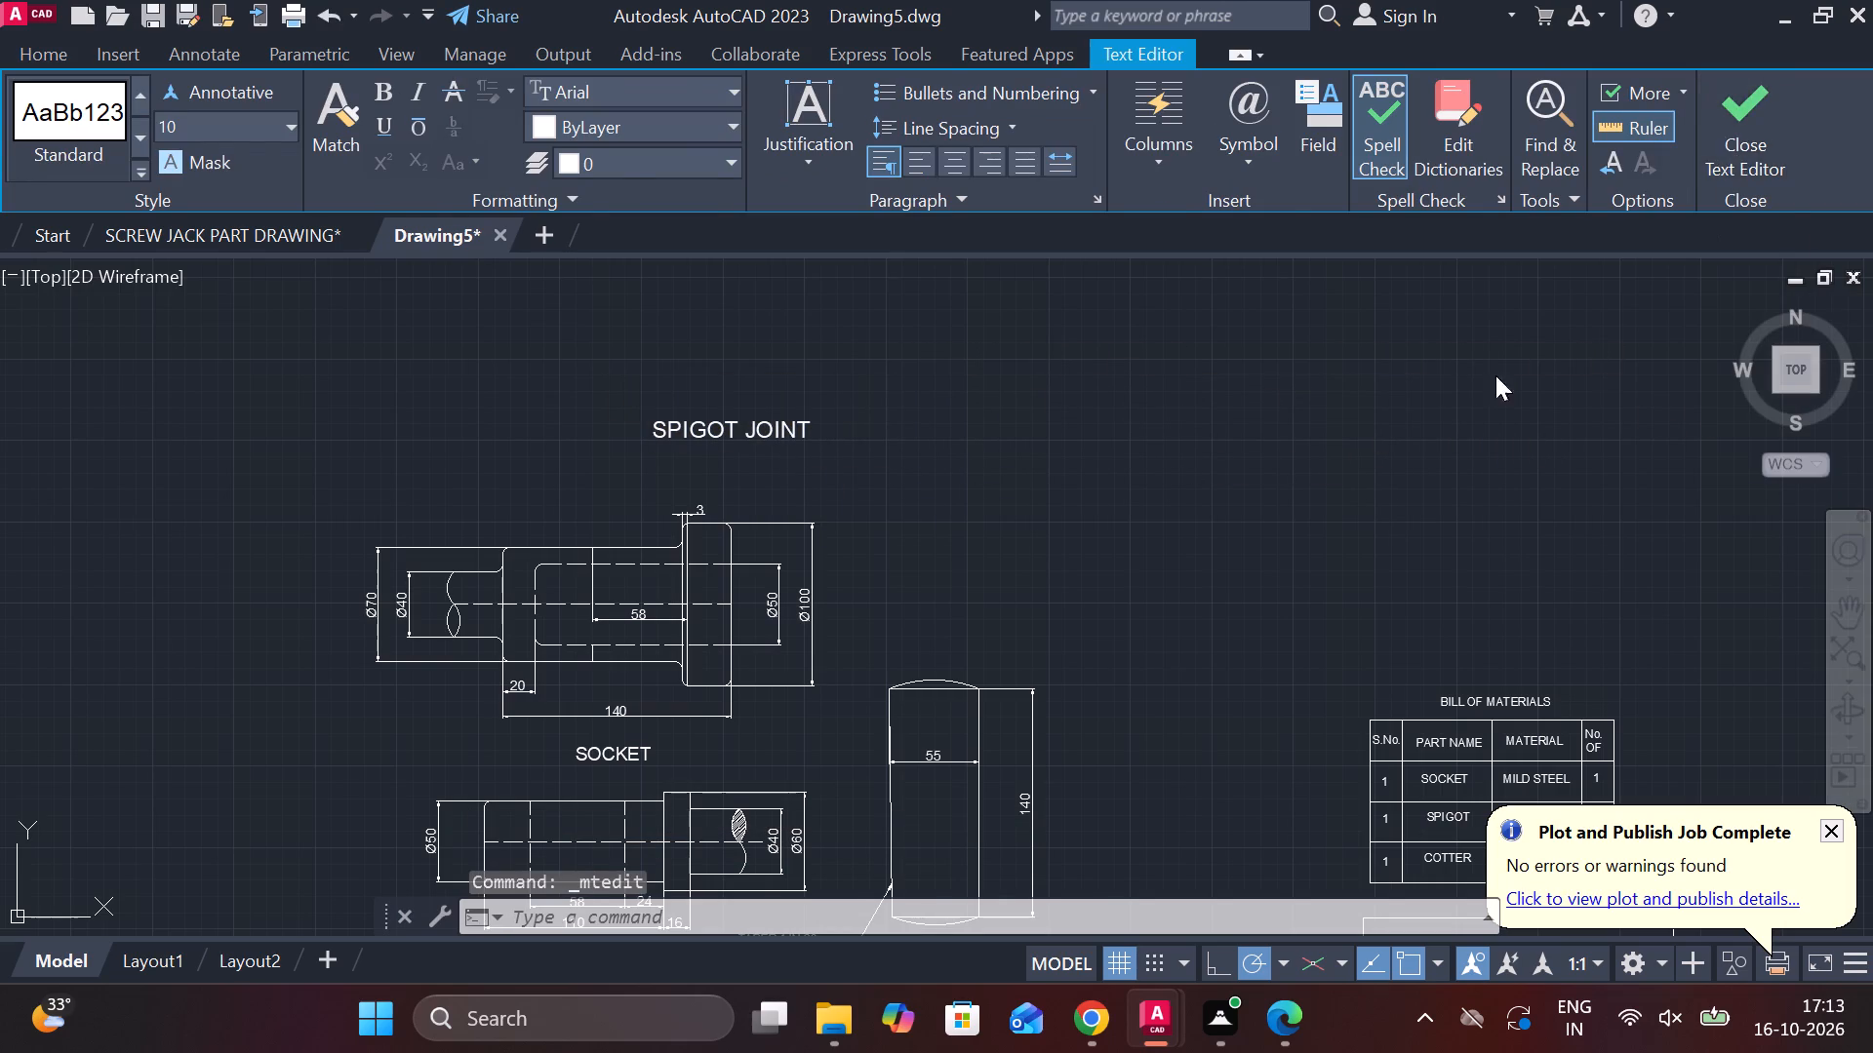
# Erase the SPIGOT JOINT title above the socket view.
pyautogui.scroll(-2, 1028, 393)
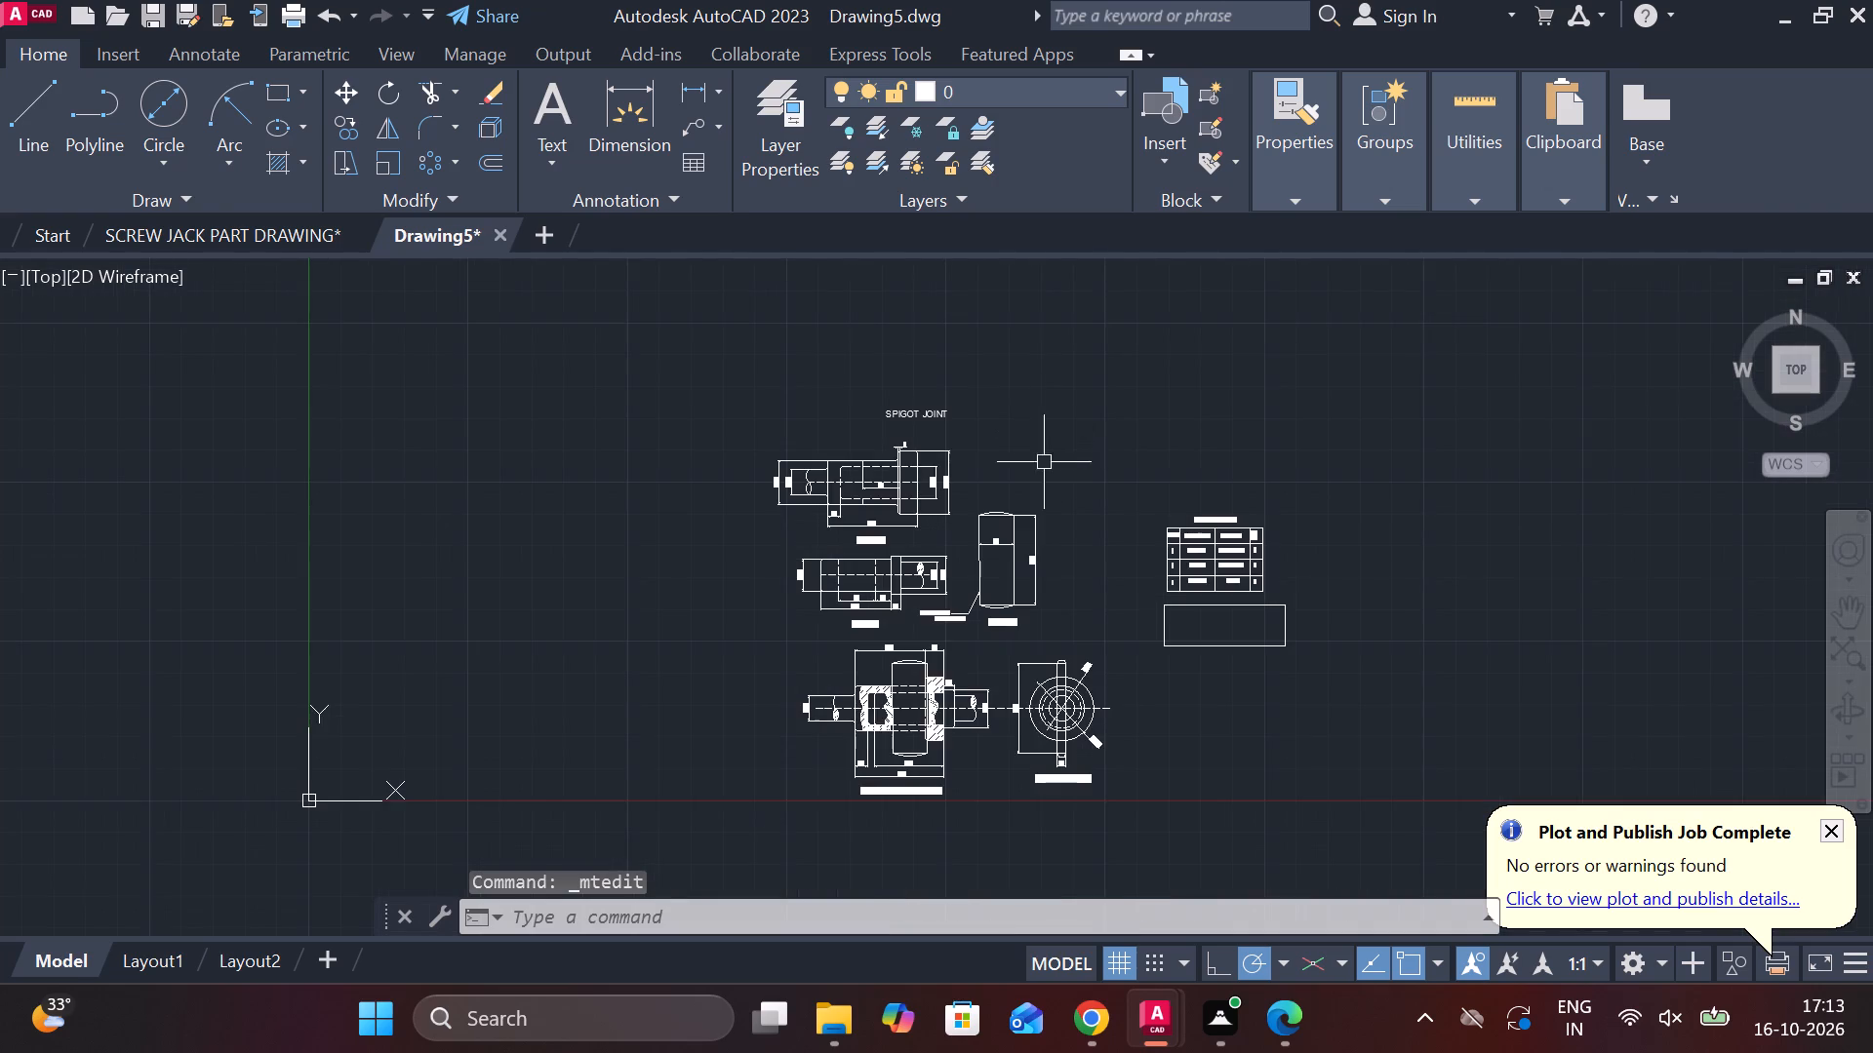
pyautogui.scroll(1, 1019, 465)
pyautogui.click(869, 387)
pyautogui.write('E')
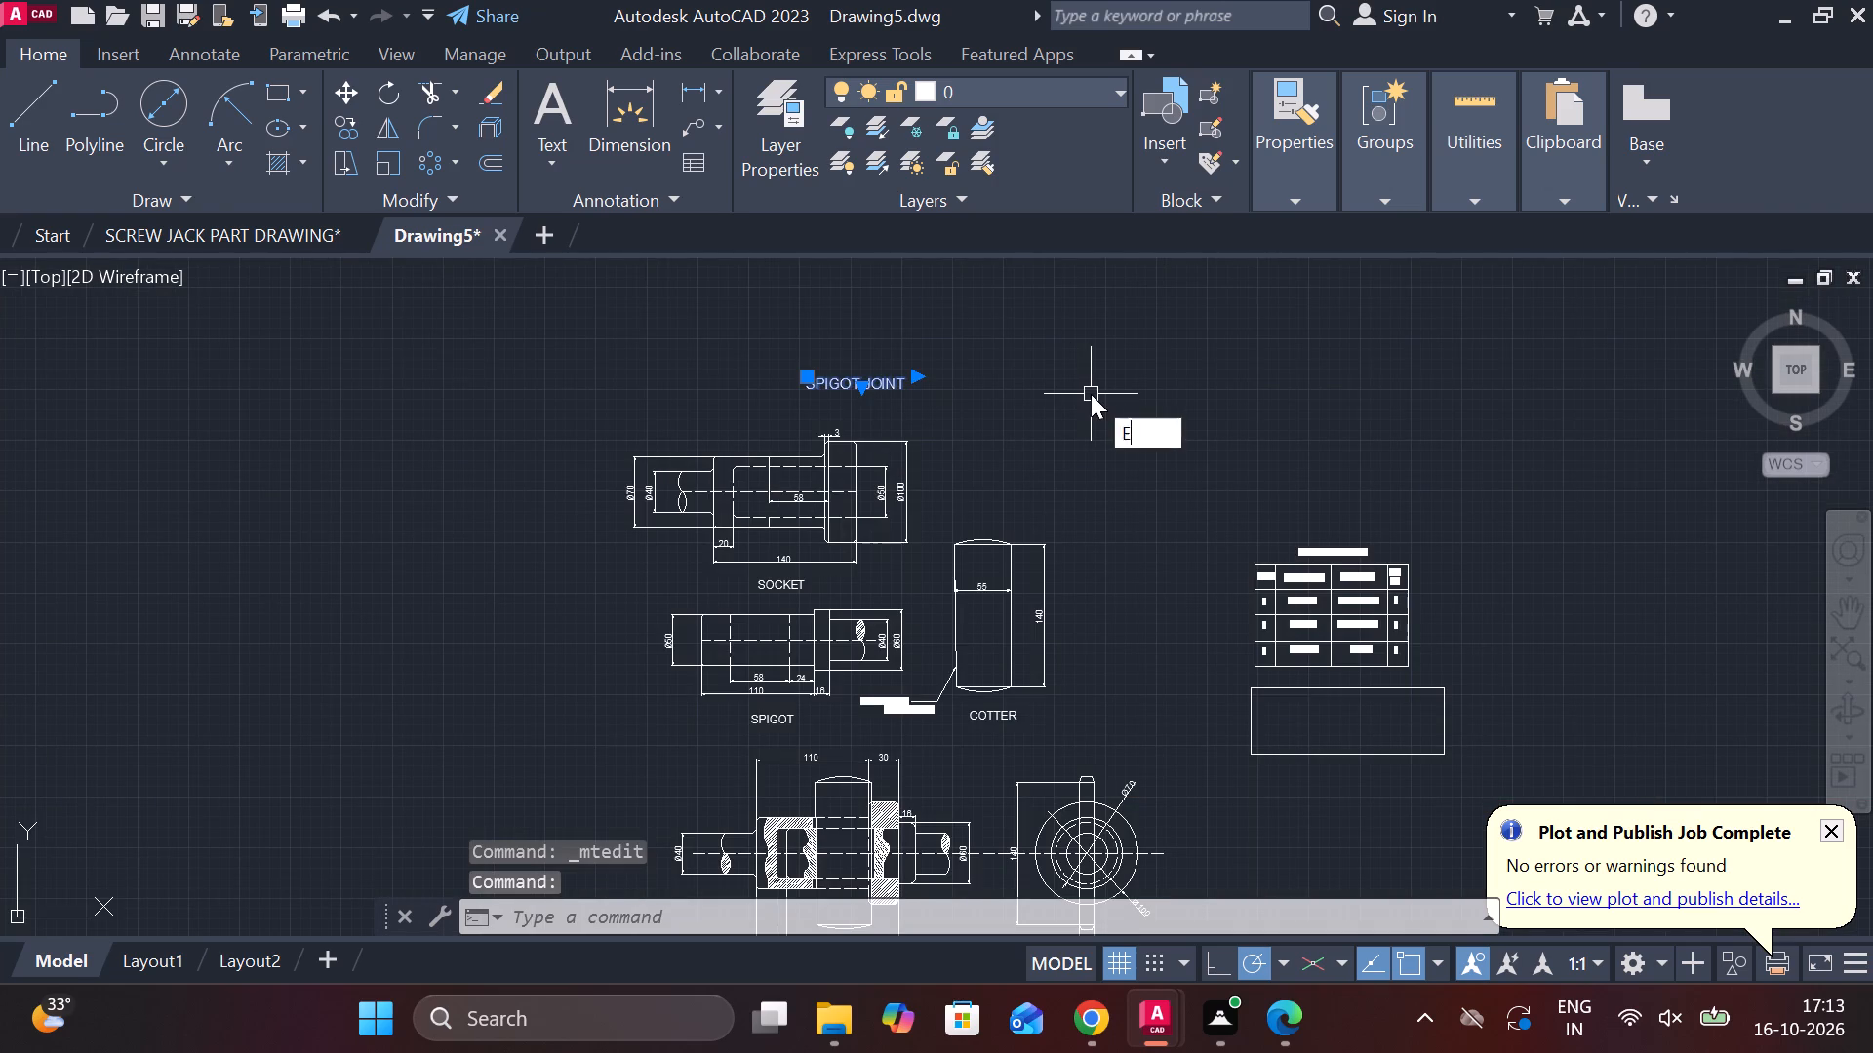
pyautogui.press('space')
# Erase the empty rectangle below the bill of materials.
pyautogui.moveTo(1421, 643); pyautogui.dragTo(1182, 472, button='middle')
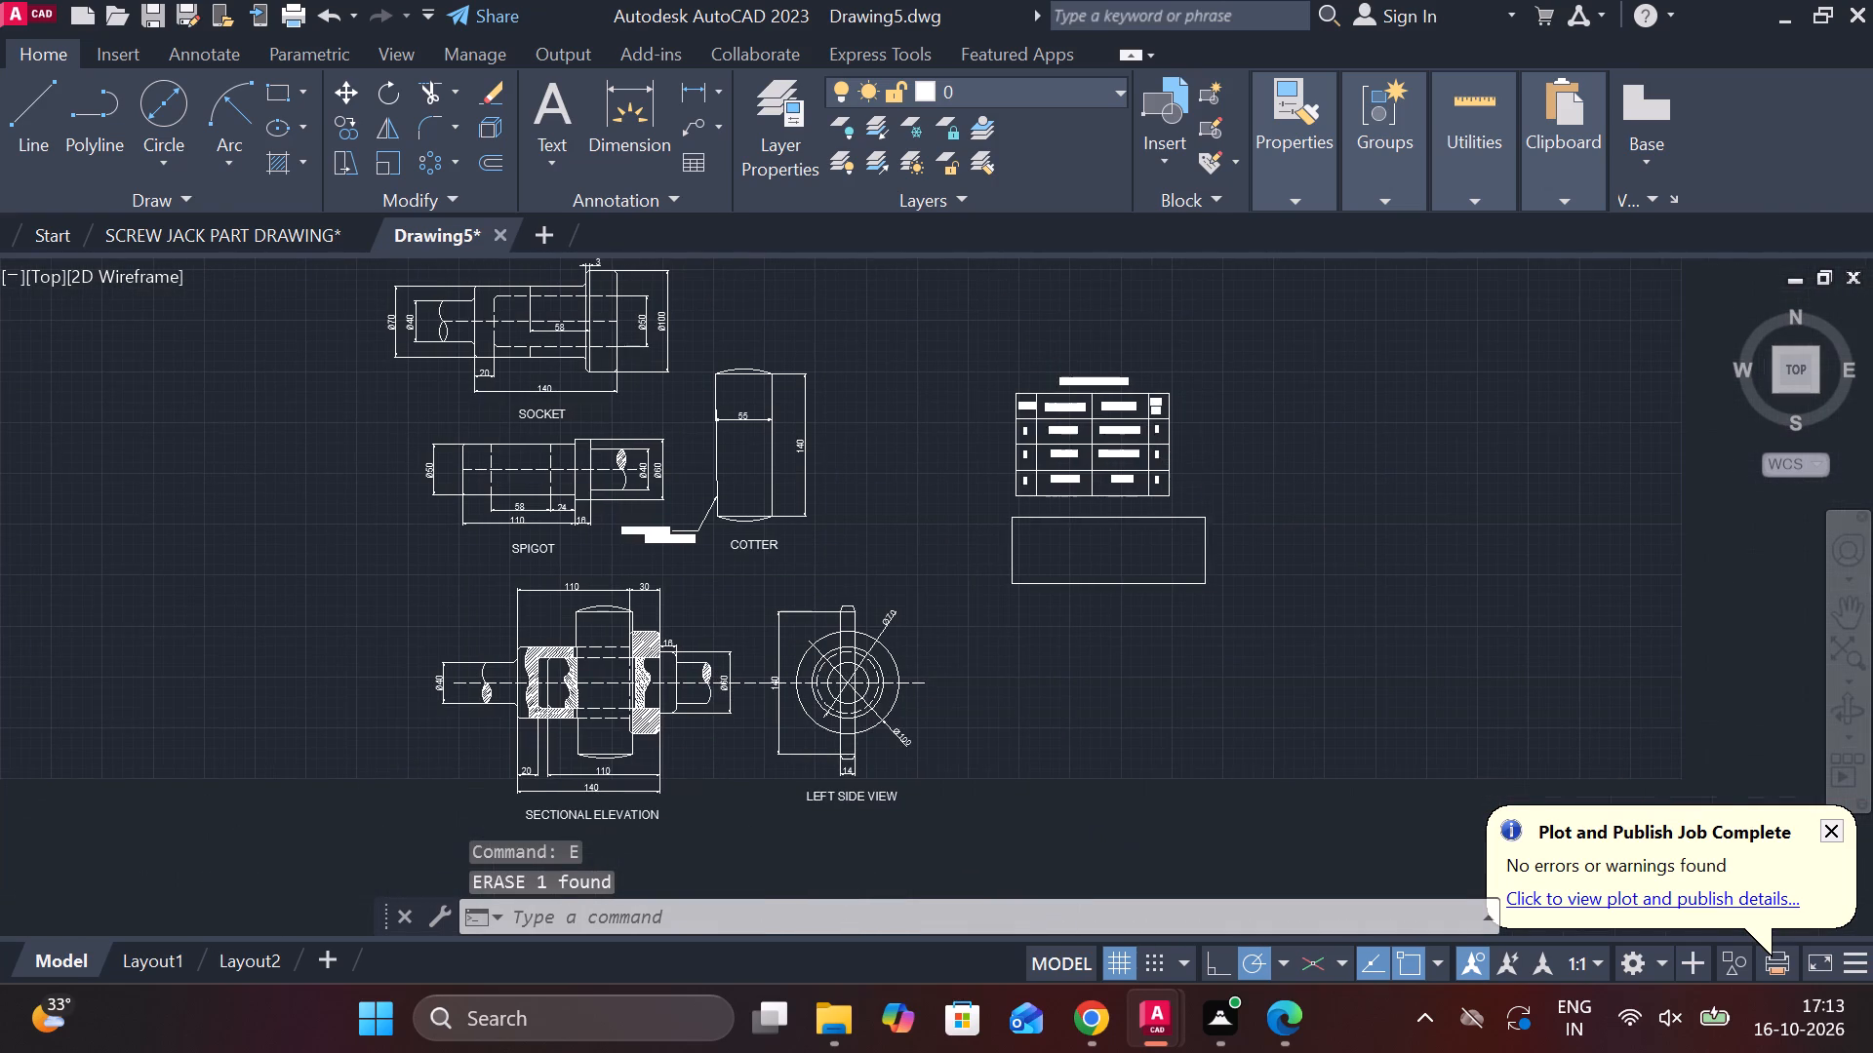
pyautogui.scroll(1, 879, 497)
pyautogui.middleClick(879, 497)
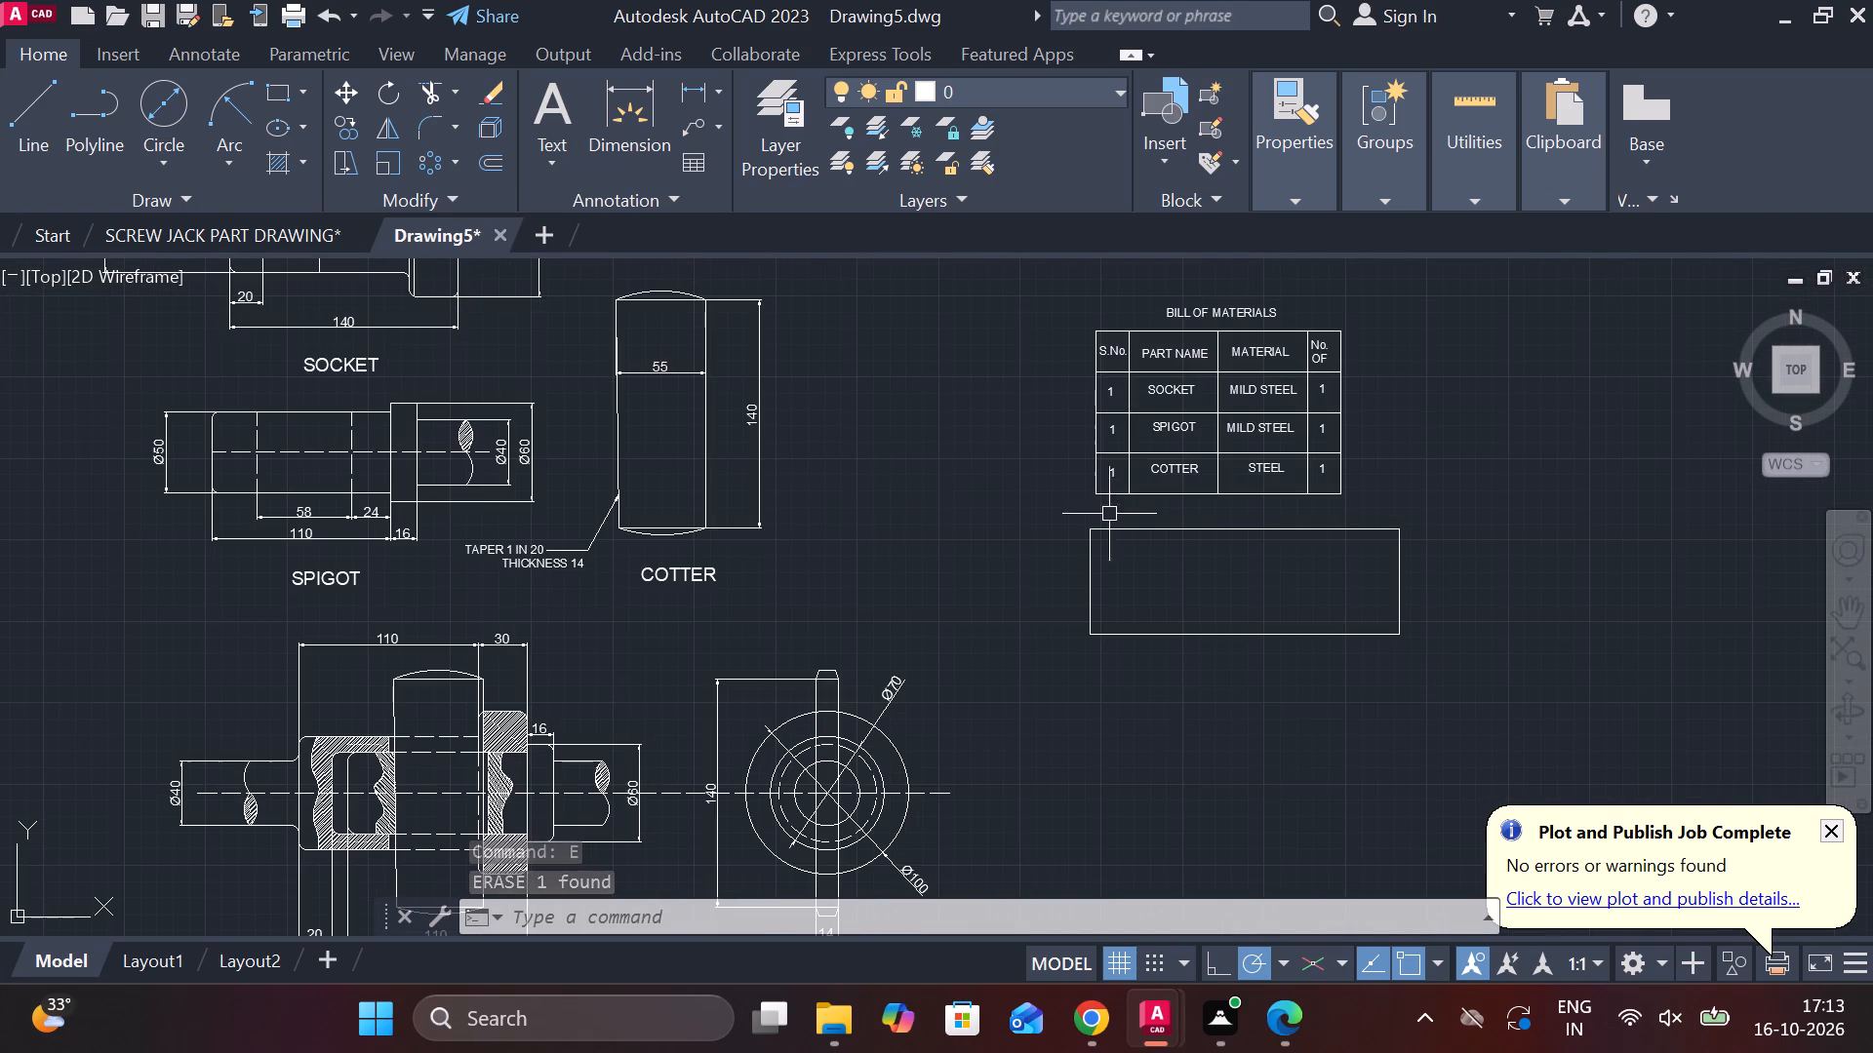
pyautogui.click(1041, 510)
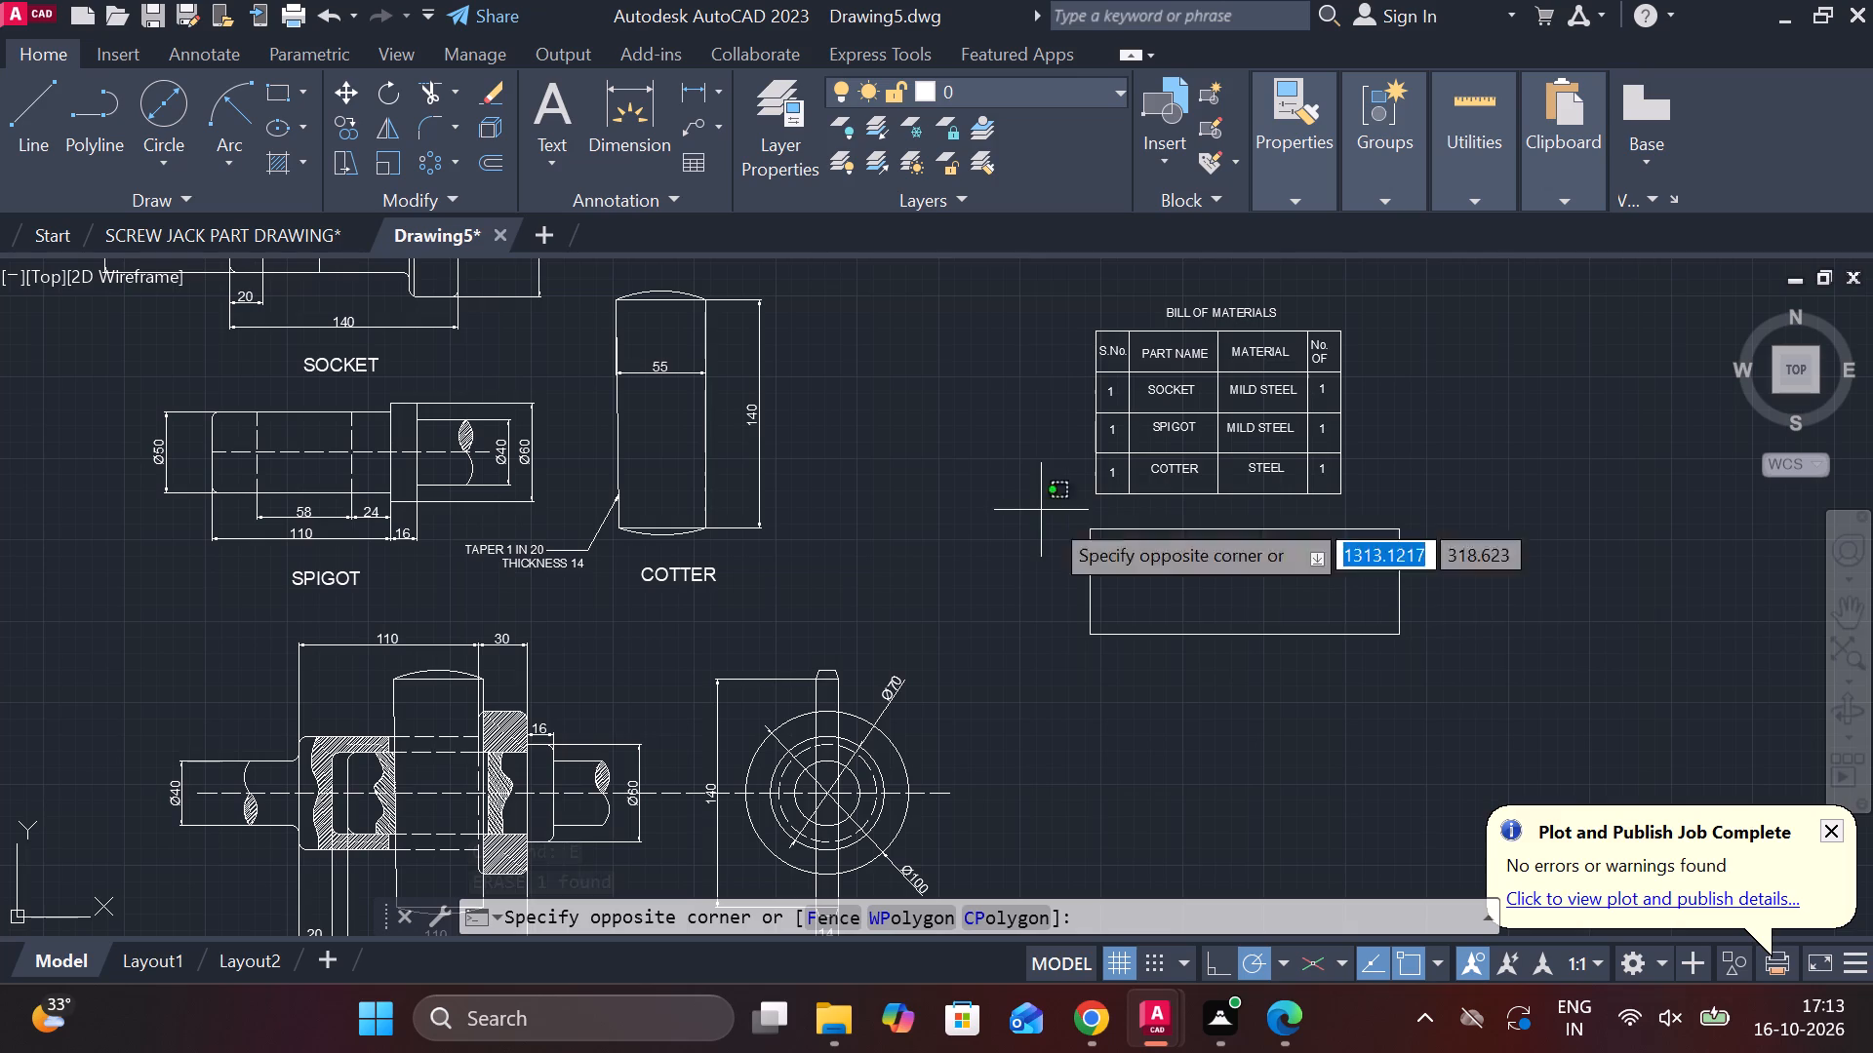
pyautogui.doubleClick(1479, 666)
pyautogui.write('E')
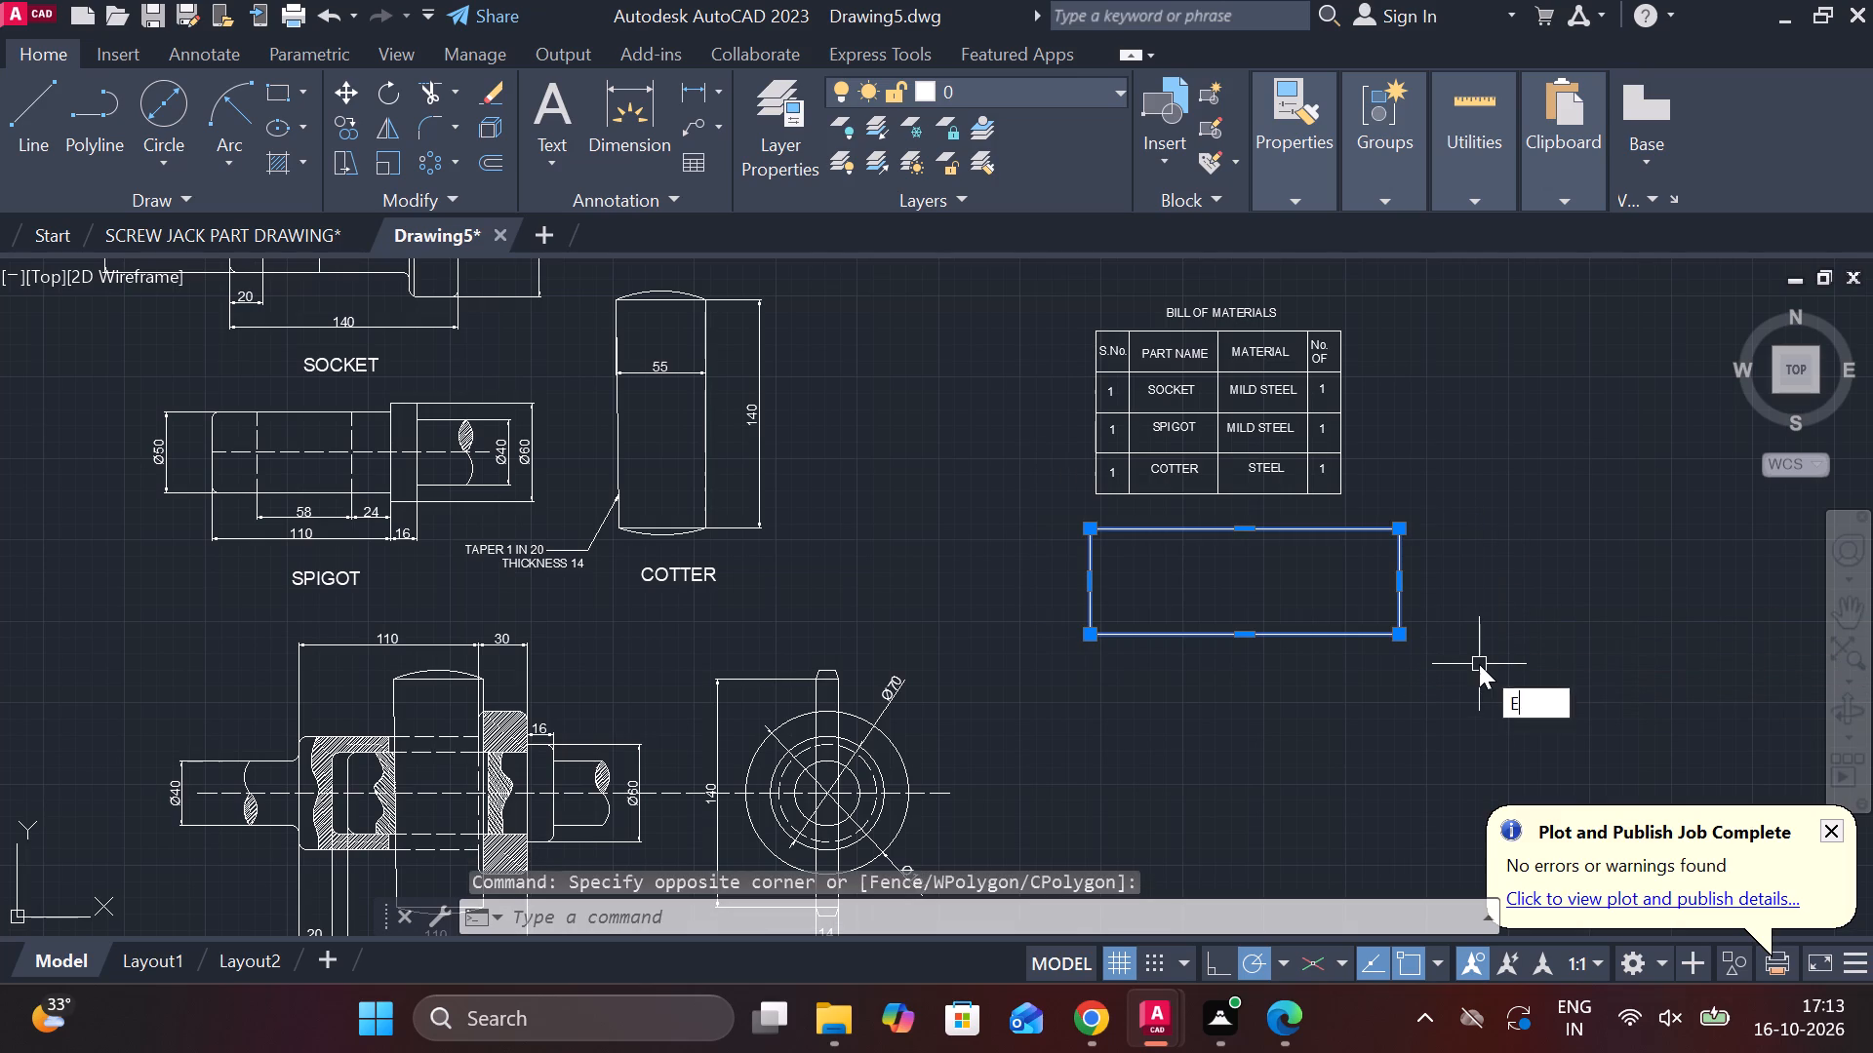
pyautogui.press('space')
# Move the bill of materials table with its heading about 199 units towards the views, placing it beside the cotter view.
pyautogui.click(1030, 294)
pyautogui.click(1440, 586)
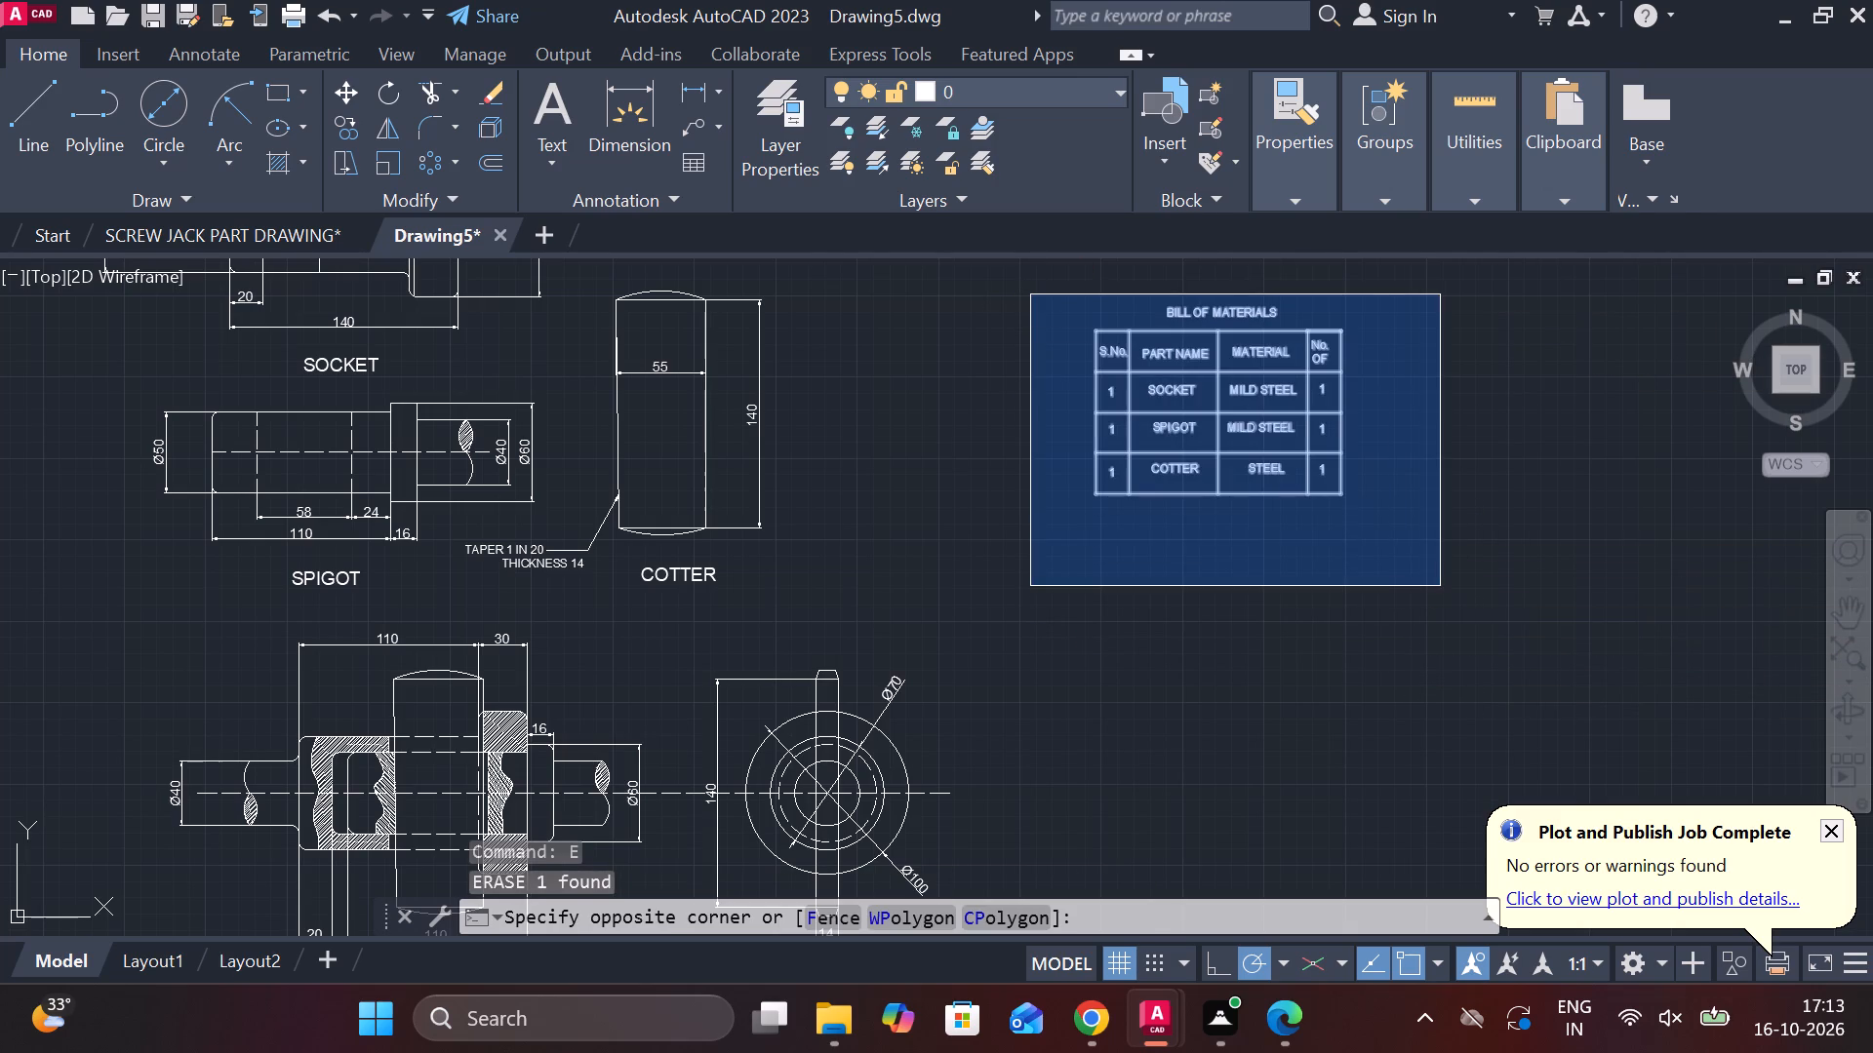
pyautogui.press('m')
pyautogui.press('Return')
pyautogui.click(1435, 564)
pyautogui.moveTo(1254, 586); pyautogui.dragTo(1286, 590, button='middle')
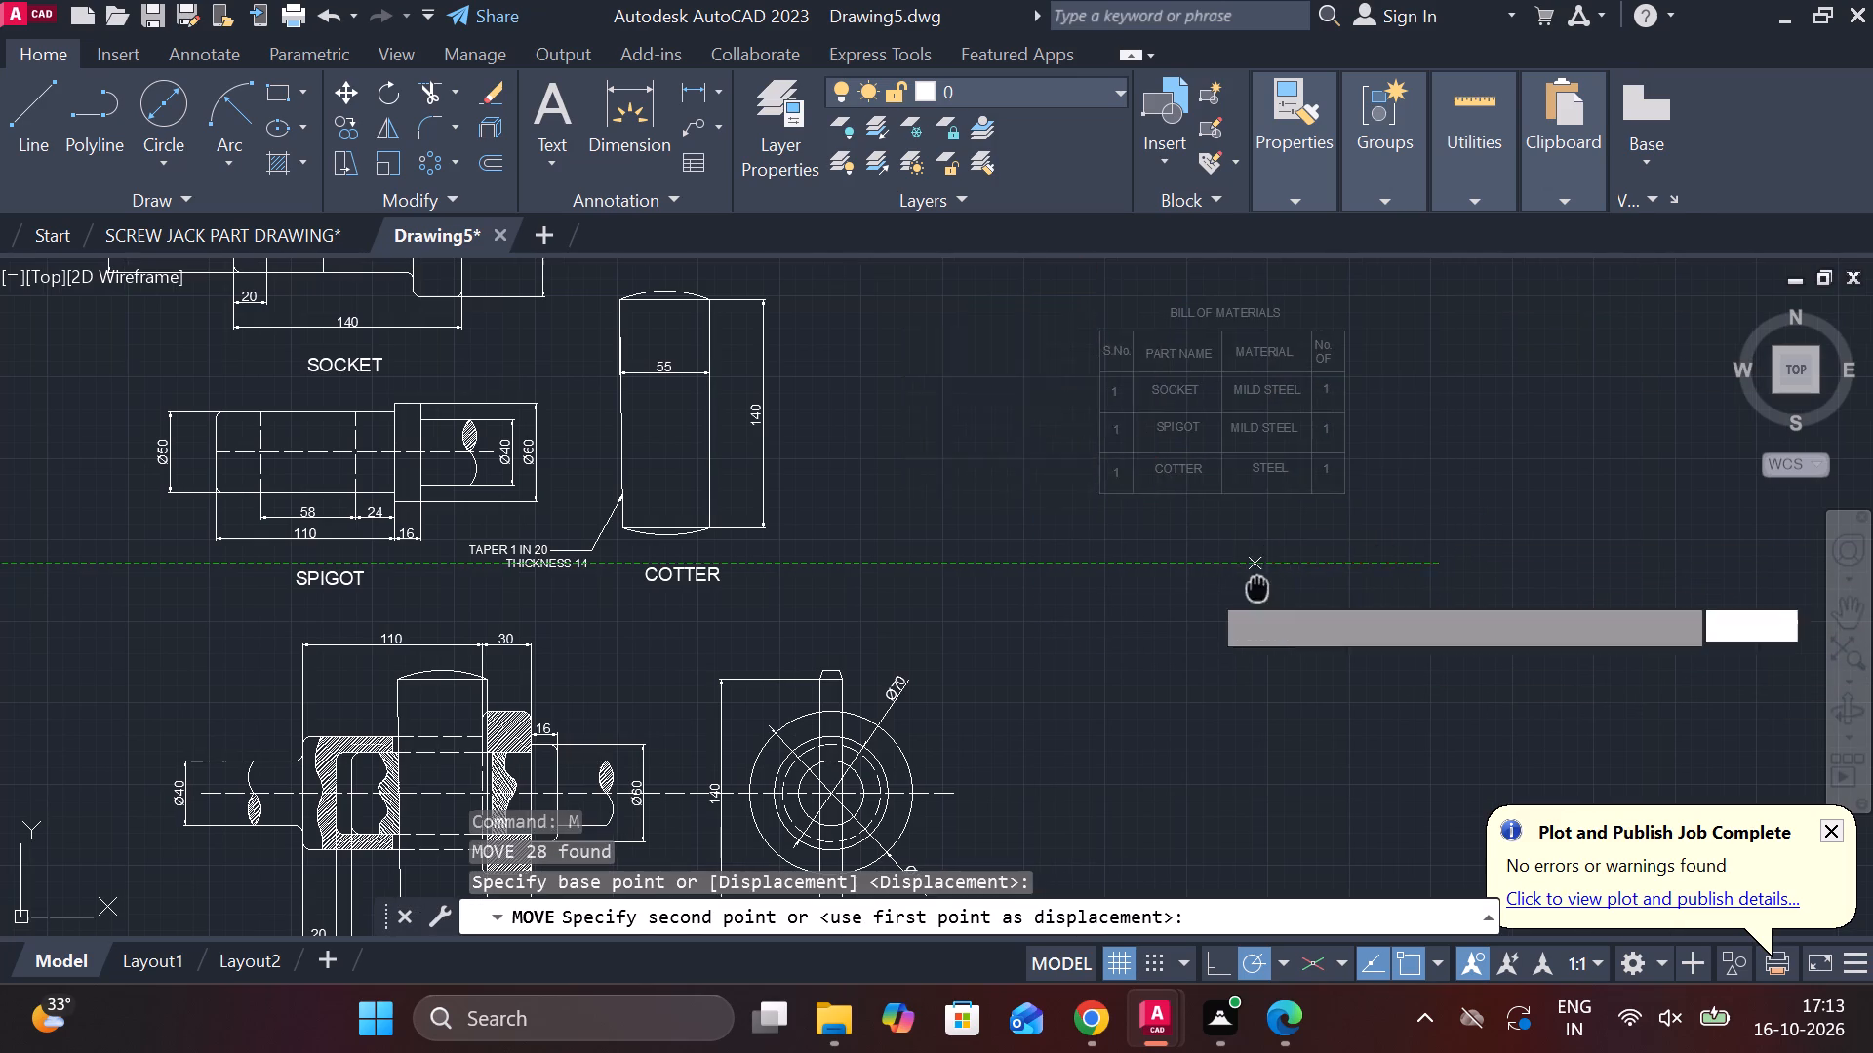
pyautogui.moveTo(1286, 590); pyautogui.dragTo(1434, 674, button='middle')
pyautogui.moveTo(1387, 715); pyautogui.dragTo(1477, 541, button='middle')
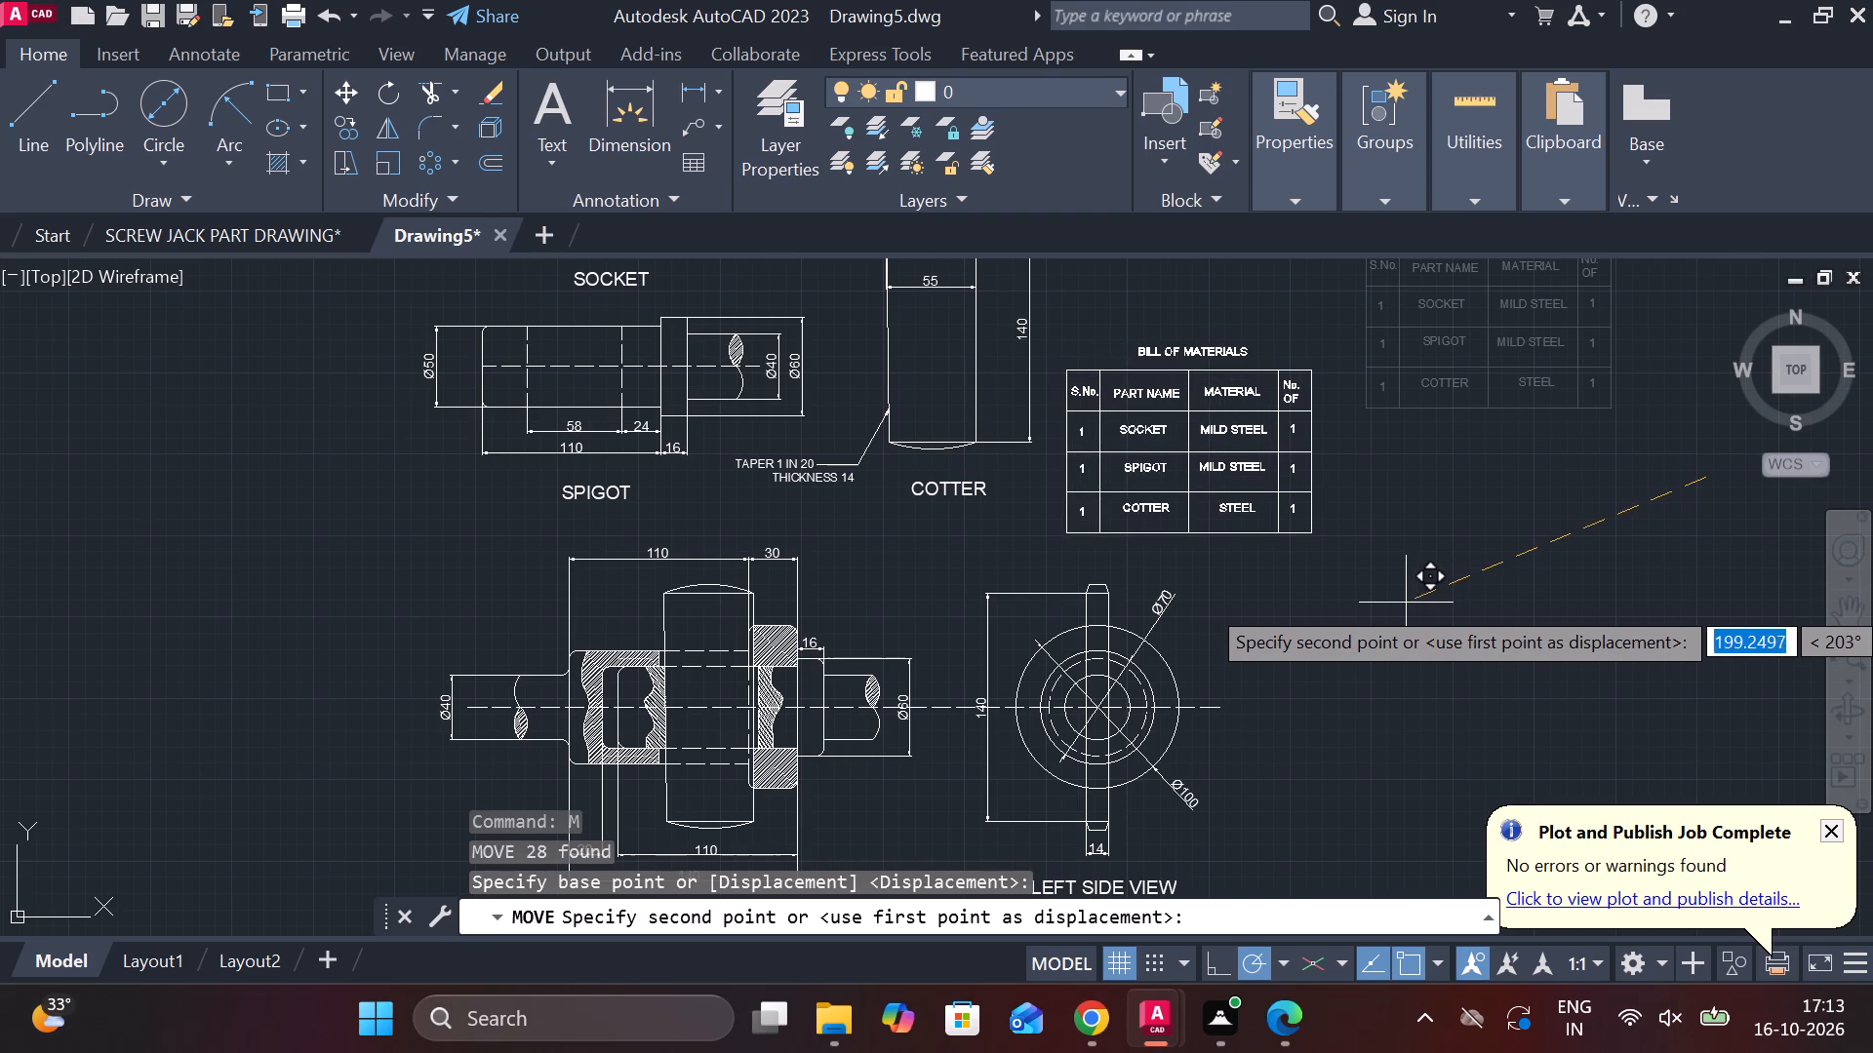
pyautogui.click(1406, 603)
pyautogui.scroll(-1, 1406, 603)
pyautogui.moveTo(1488, 565); pyautogui.dragTo(1172, 503, button='middle')
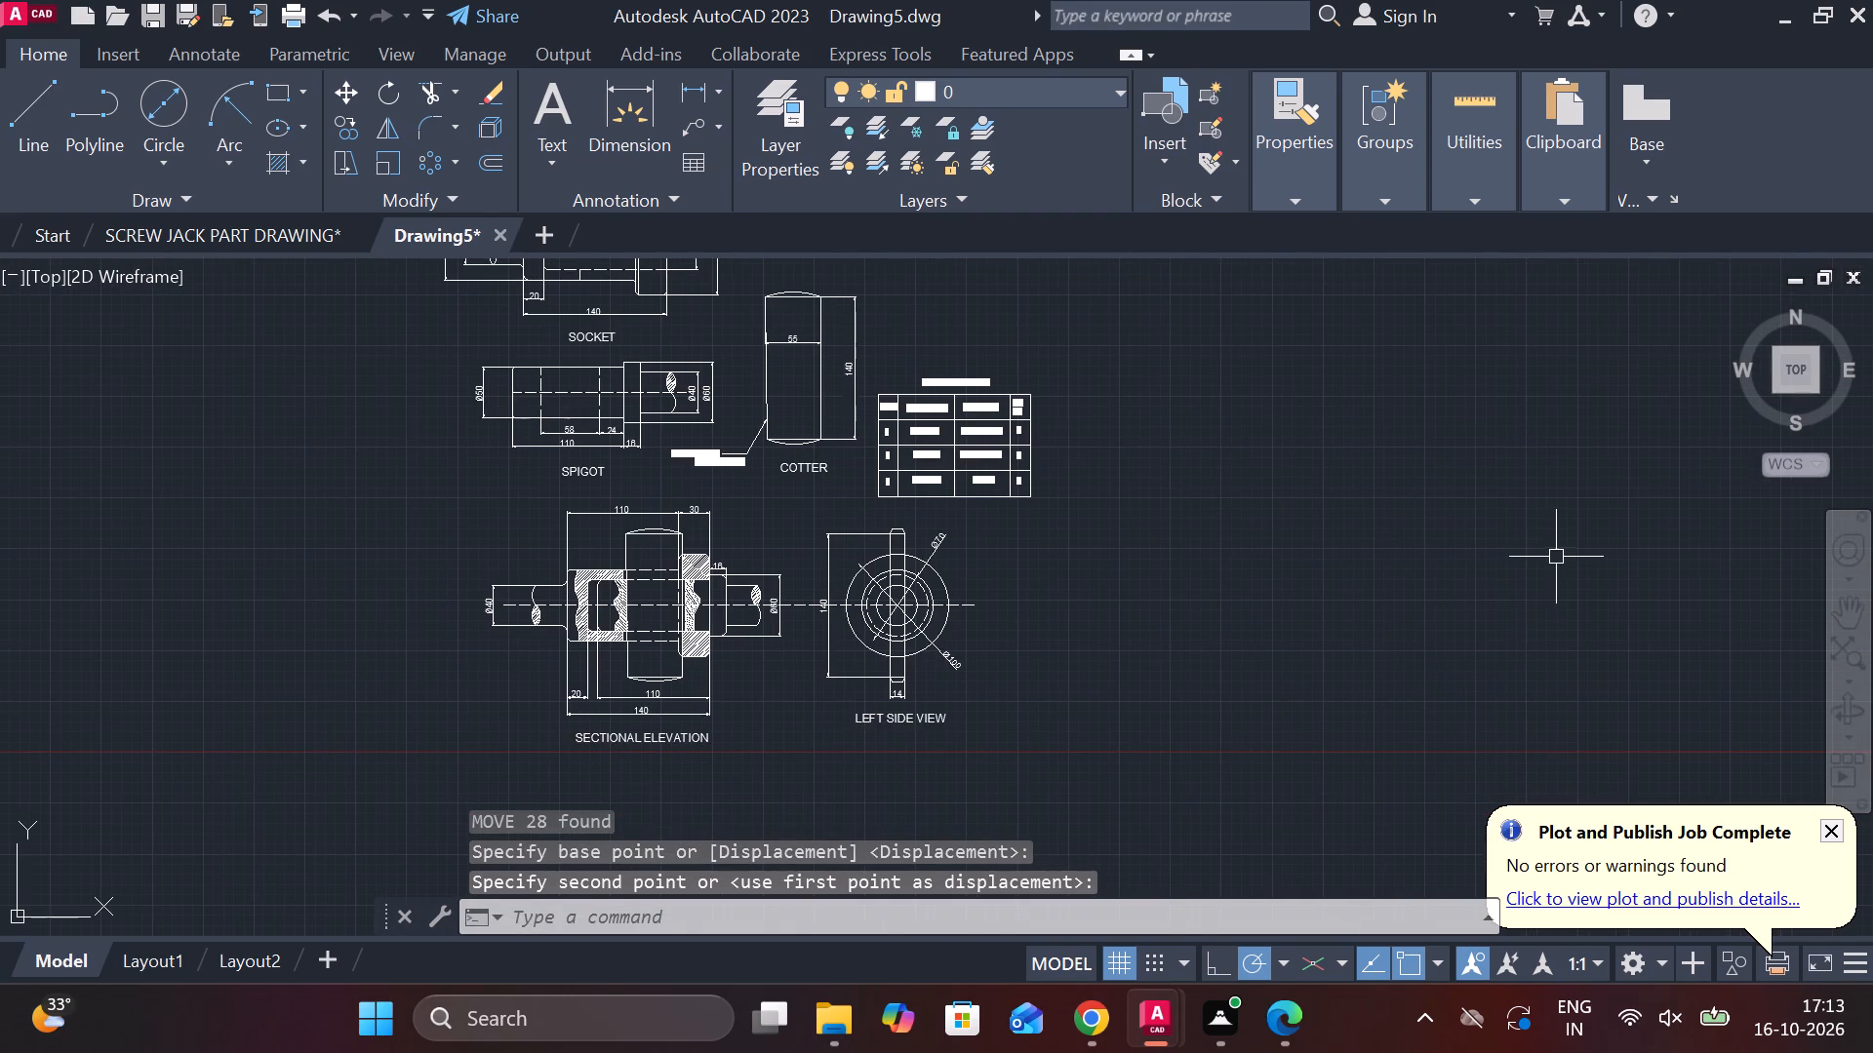
# Save the drawing in the Documents folder under the file name SPIGOT JOINT.
pyautogui.hotkey('ctrl', 's')
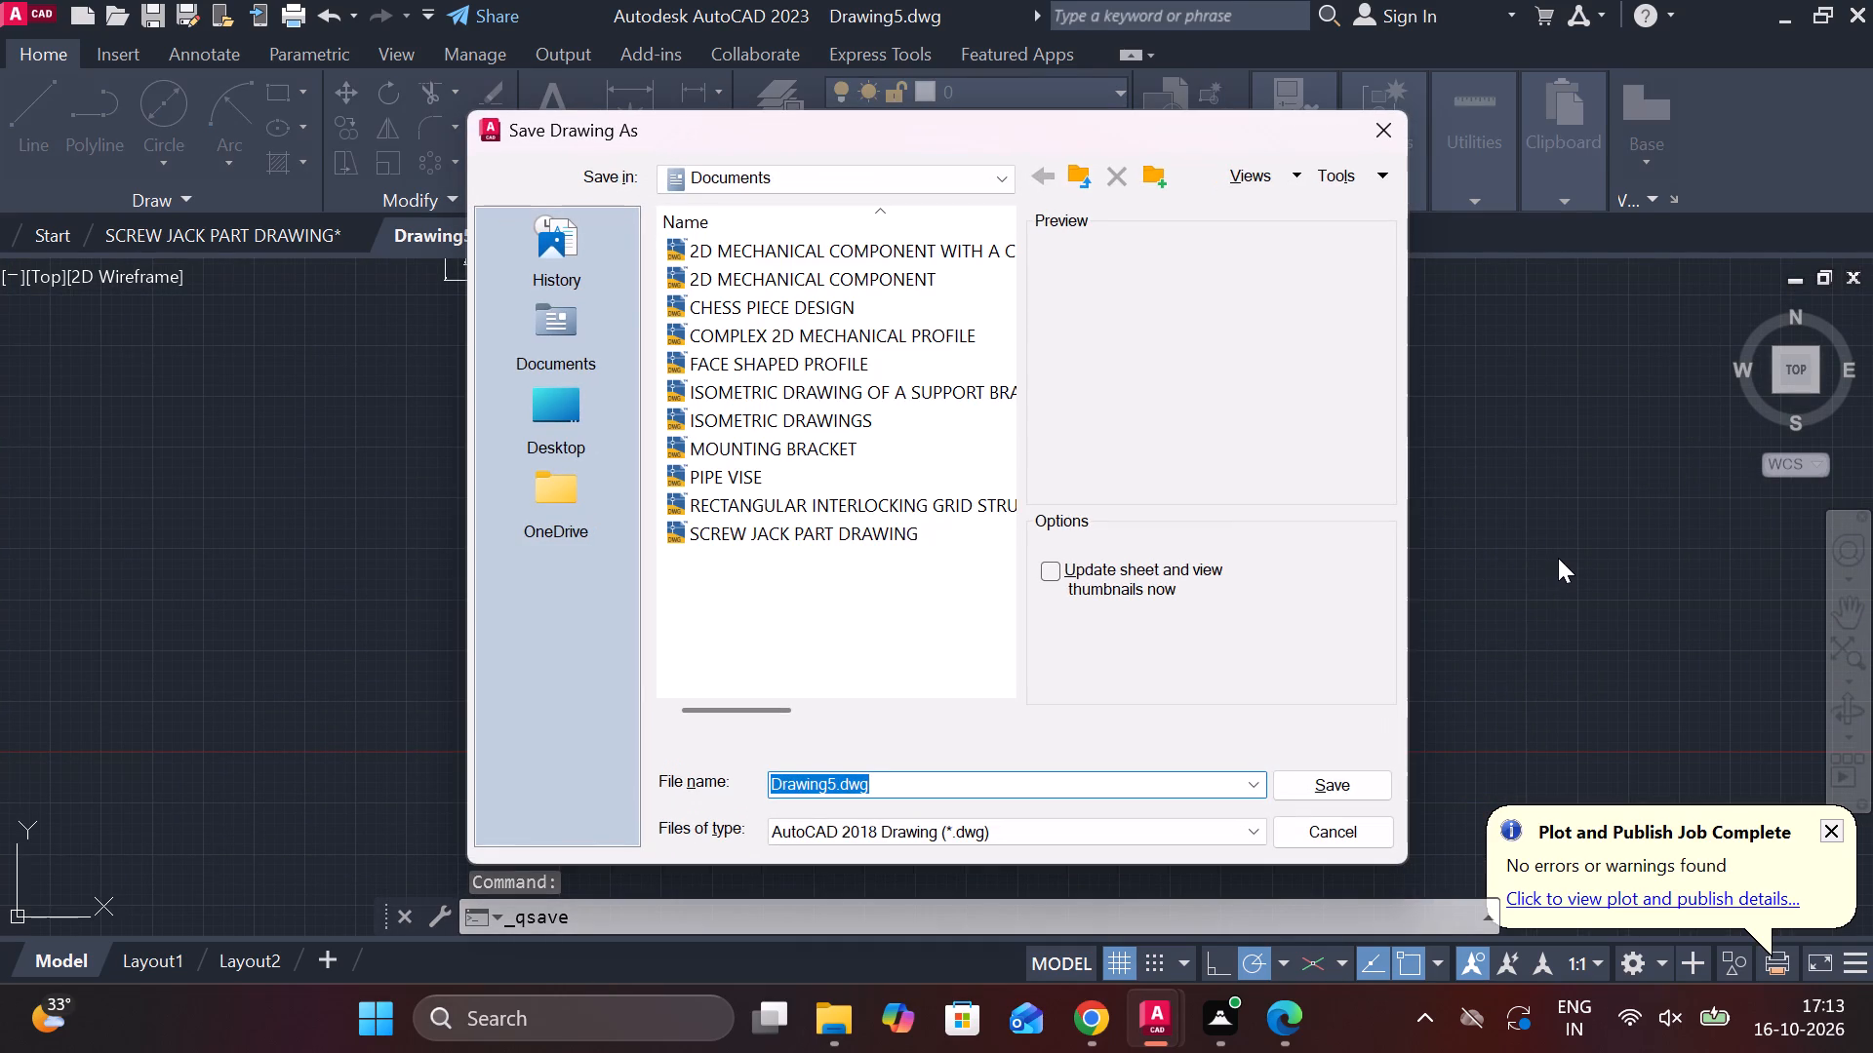
pyautogui.write('SPIGOT')
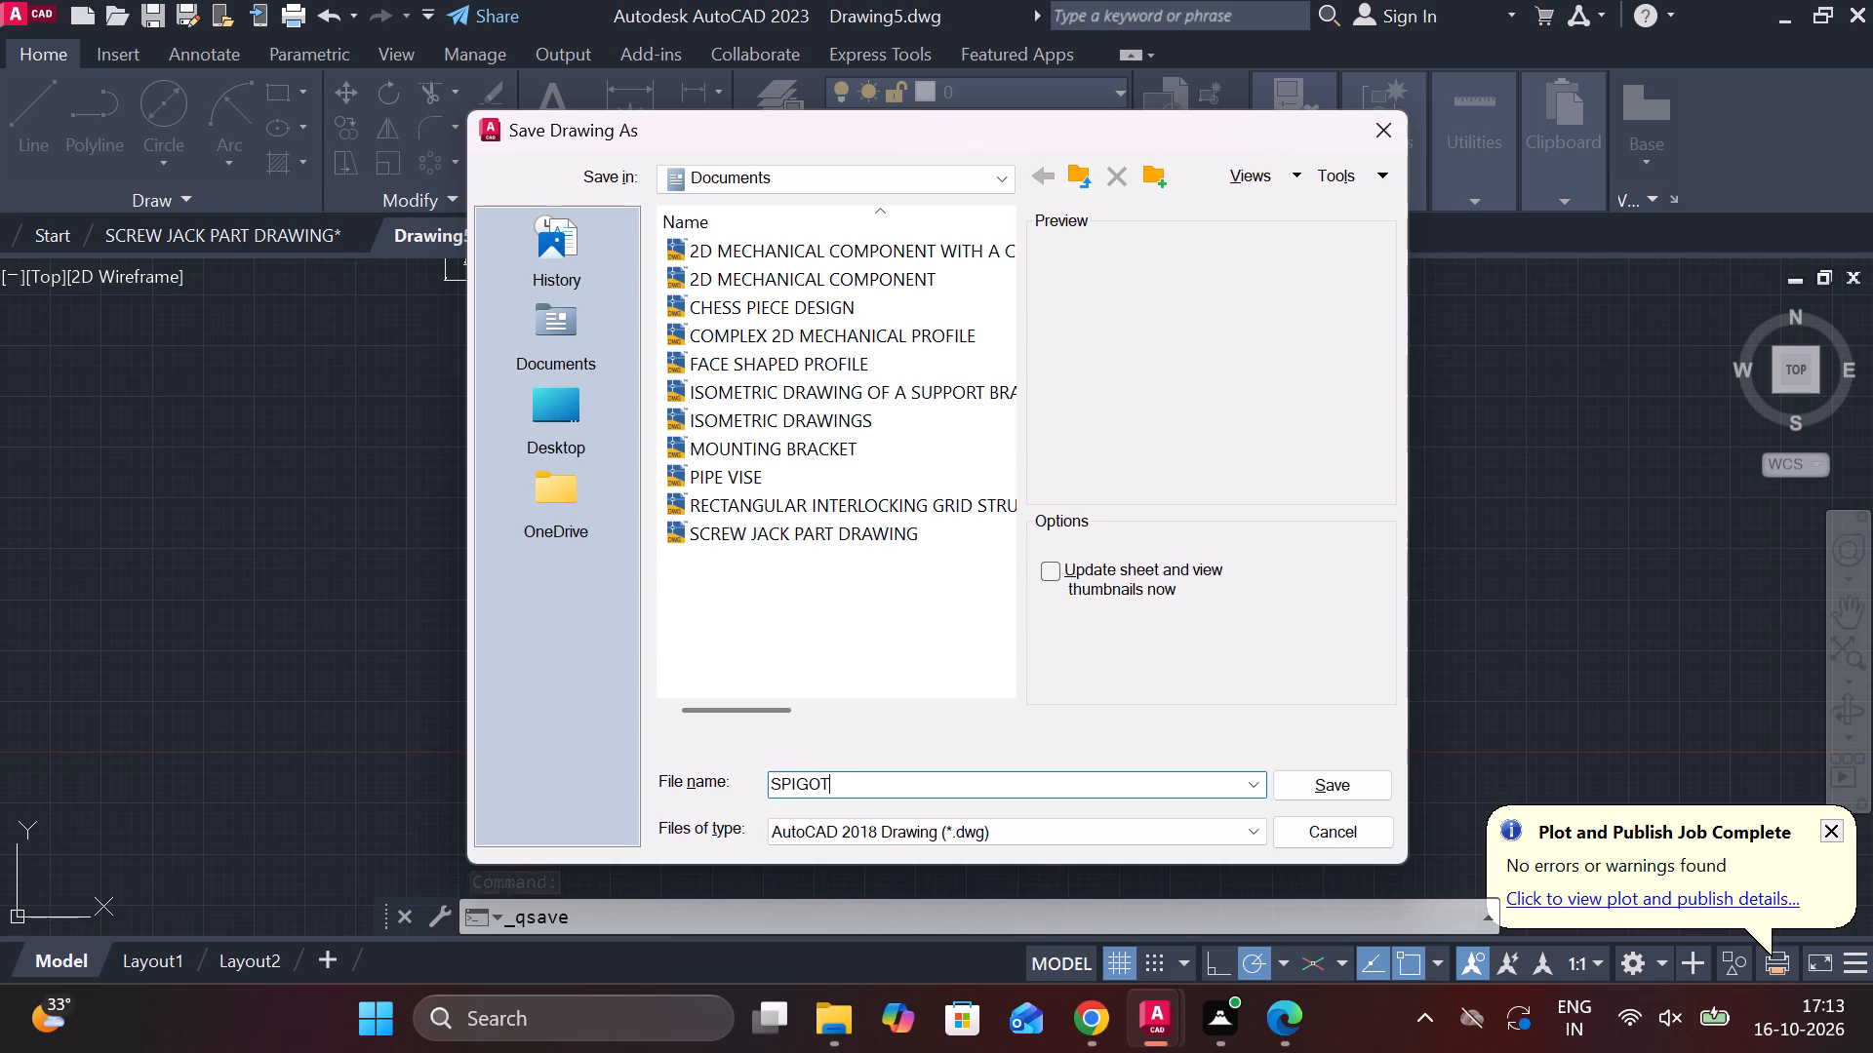
pyautogui.press('space')
pyautogui.write('JOINT')
pyautogui.click(1308, 784)
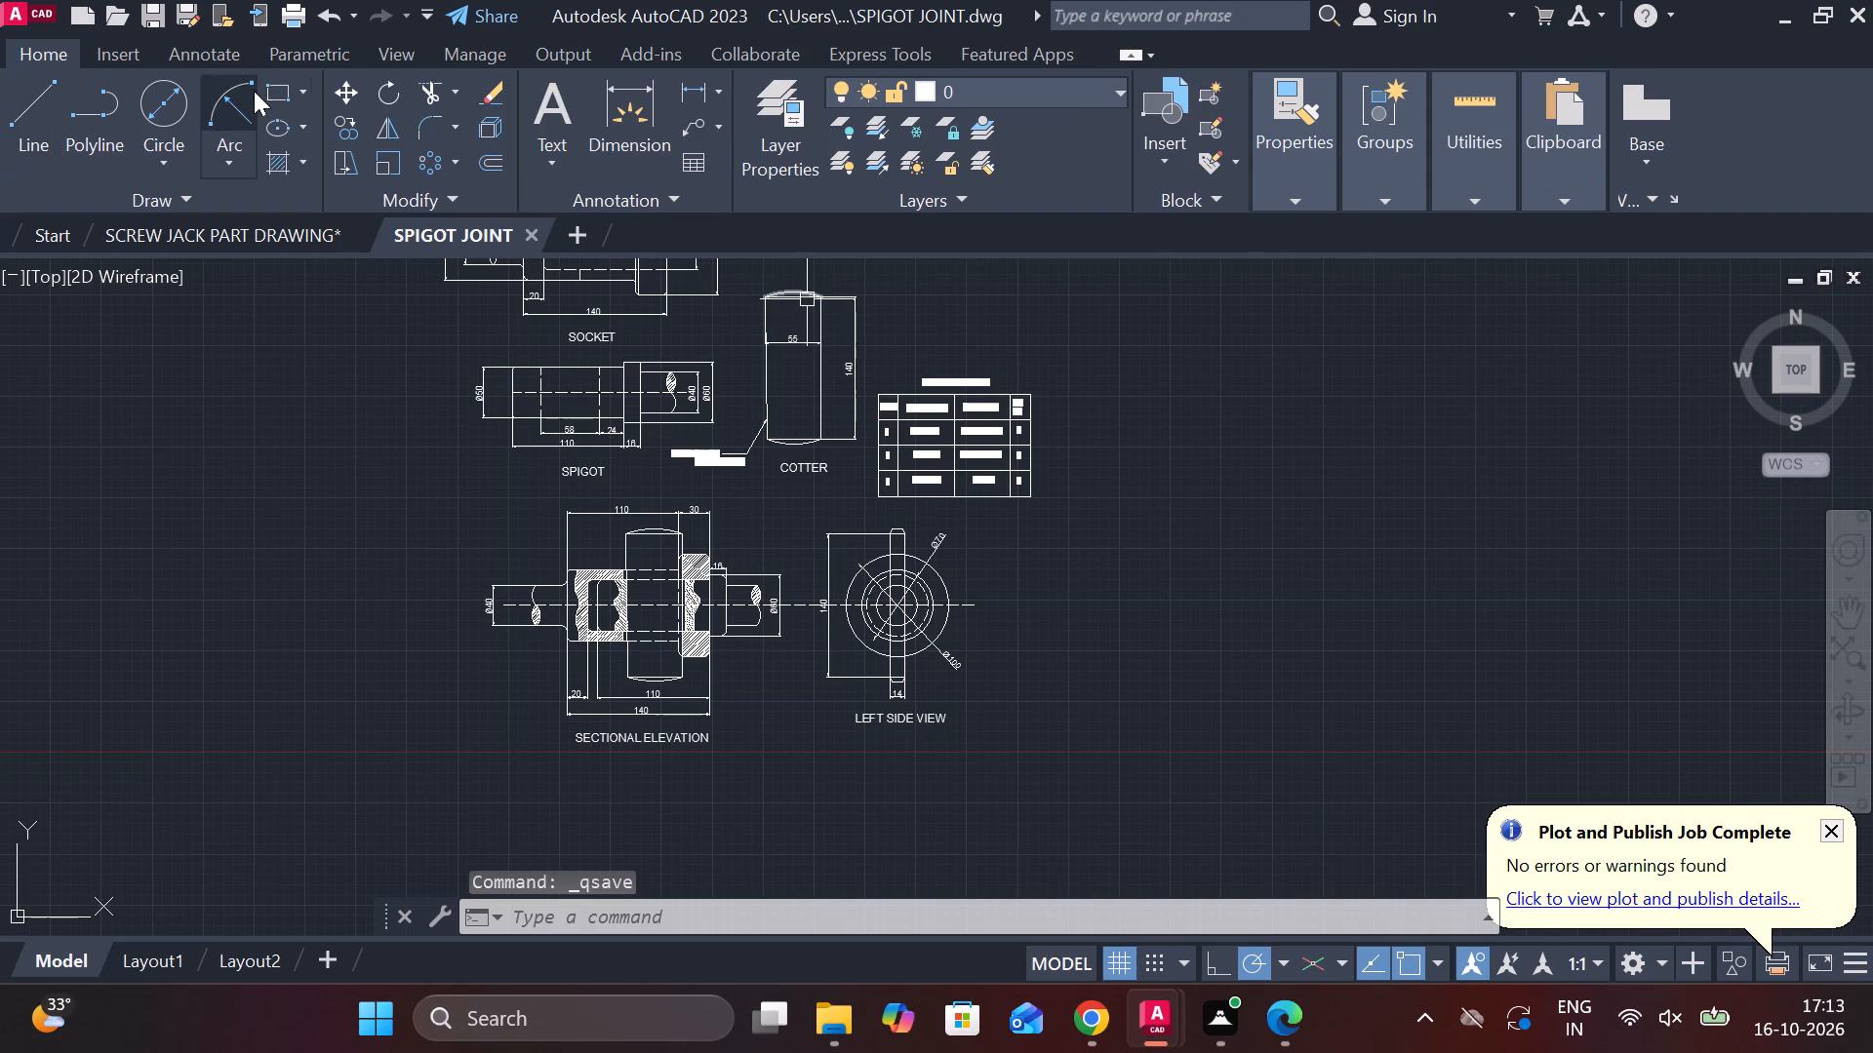
# Draw a rectangular border about 745 by 623 units around all the views and the bill of materials, and save the drawing.
pyautogui.click(260, 97)
pyautogui.moveTo(357, 362); pyautogui.dragTo(428, 652, button='middle')
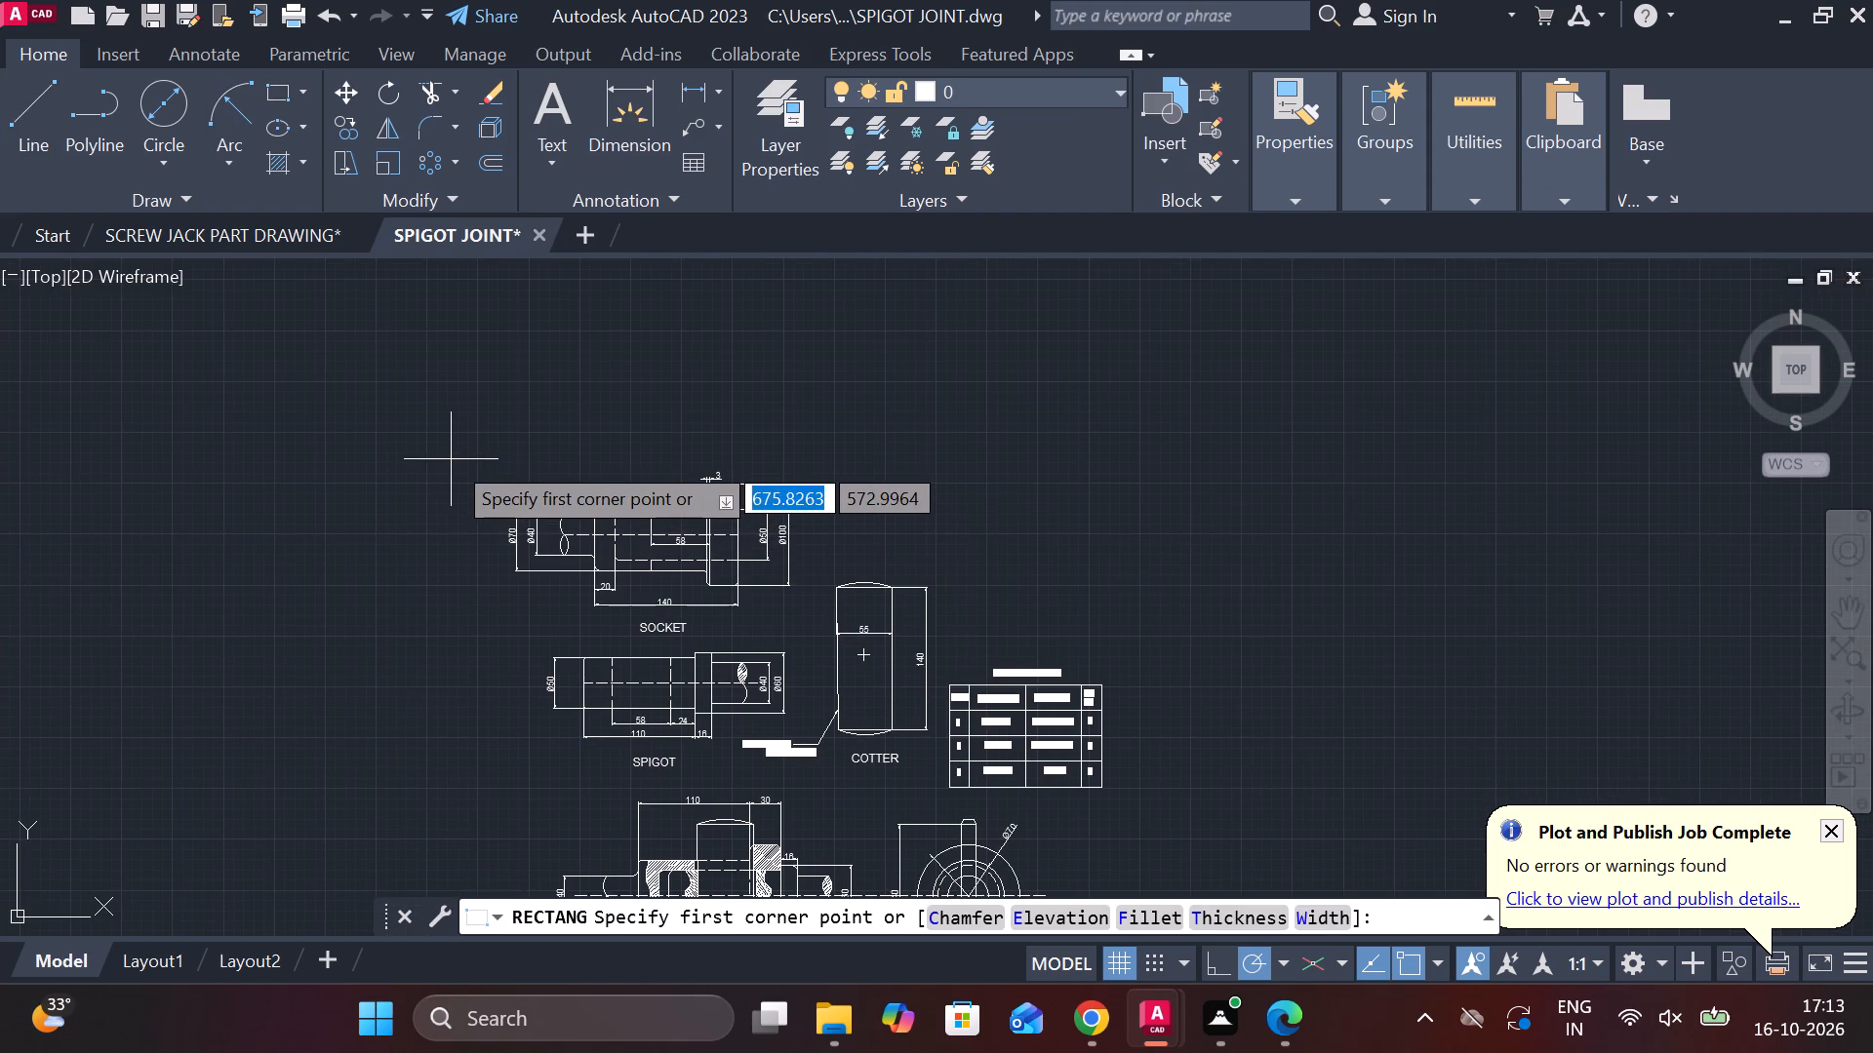
pyautogui.click(418, 452)
pyautogui.moveTo(1180, 504); pyautogui.dragTo(1179, 353, button='middle')
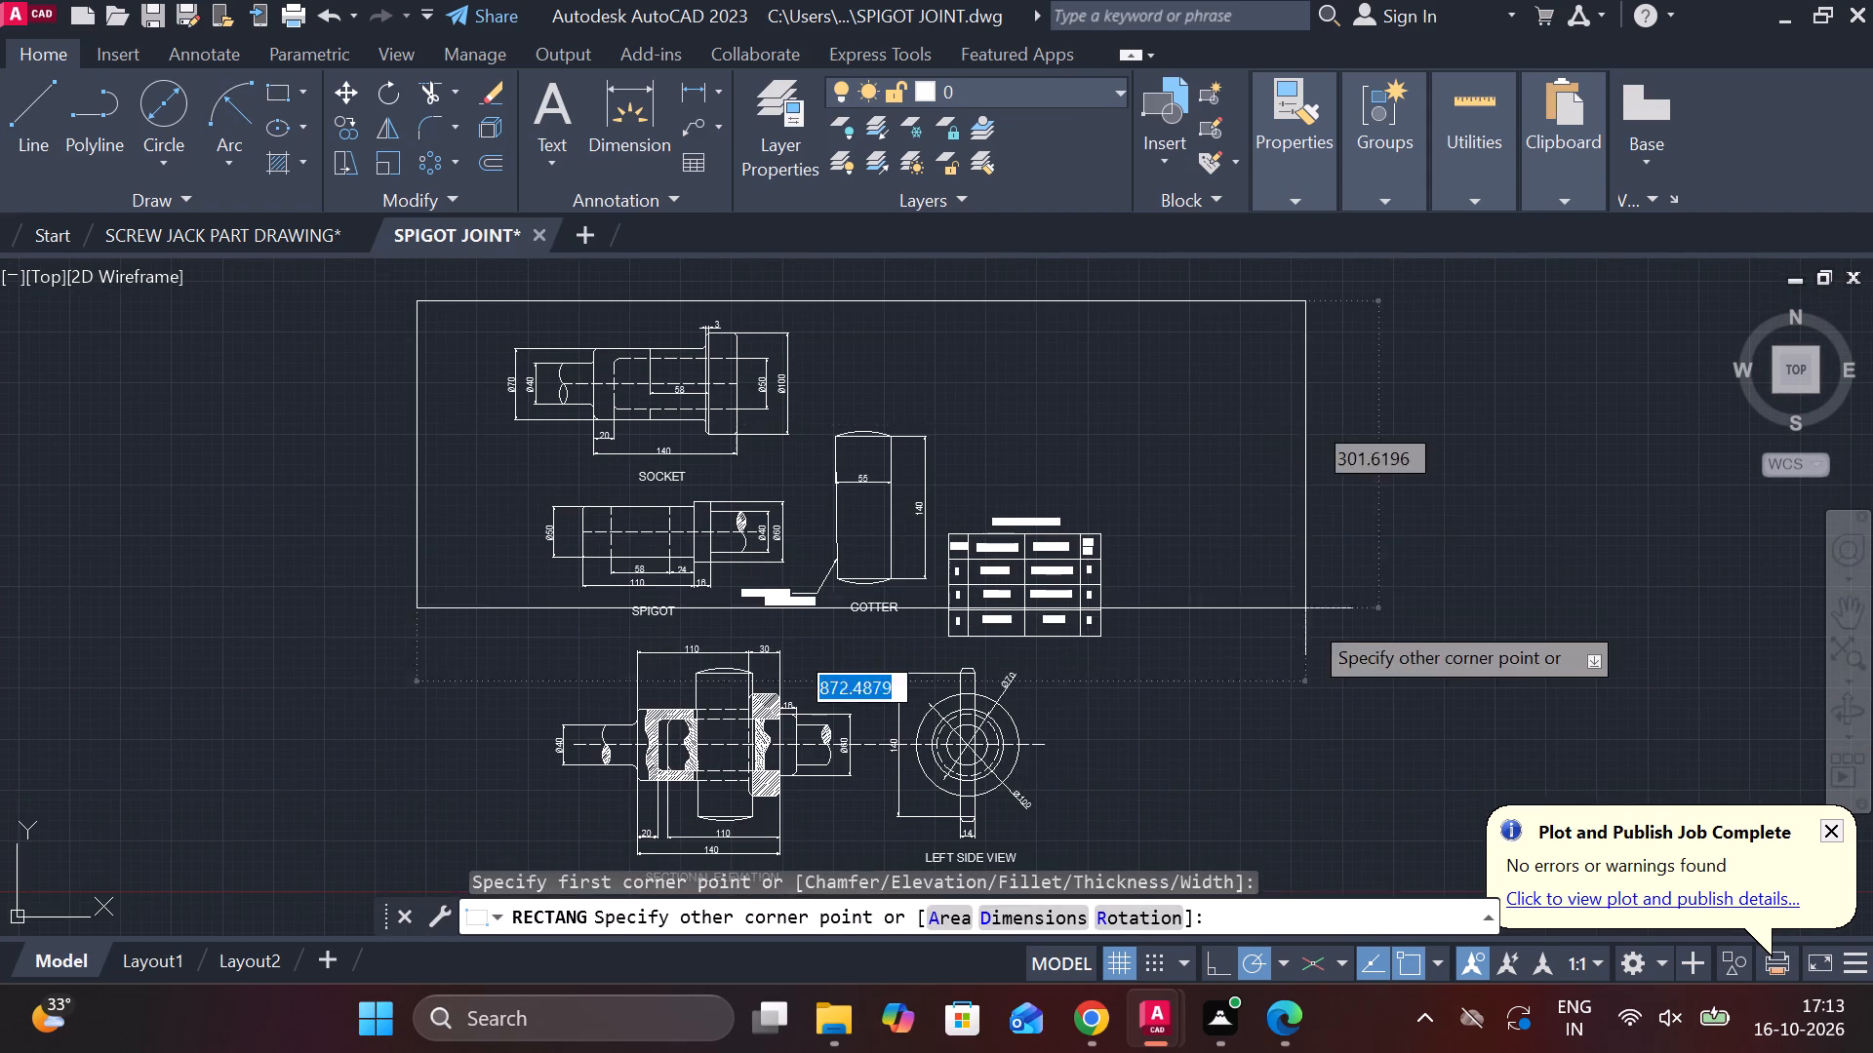
pyautogui.moveTo(1292, 709); pyautogui.dragTo(1265, 582, button='middle')
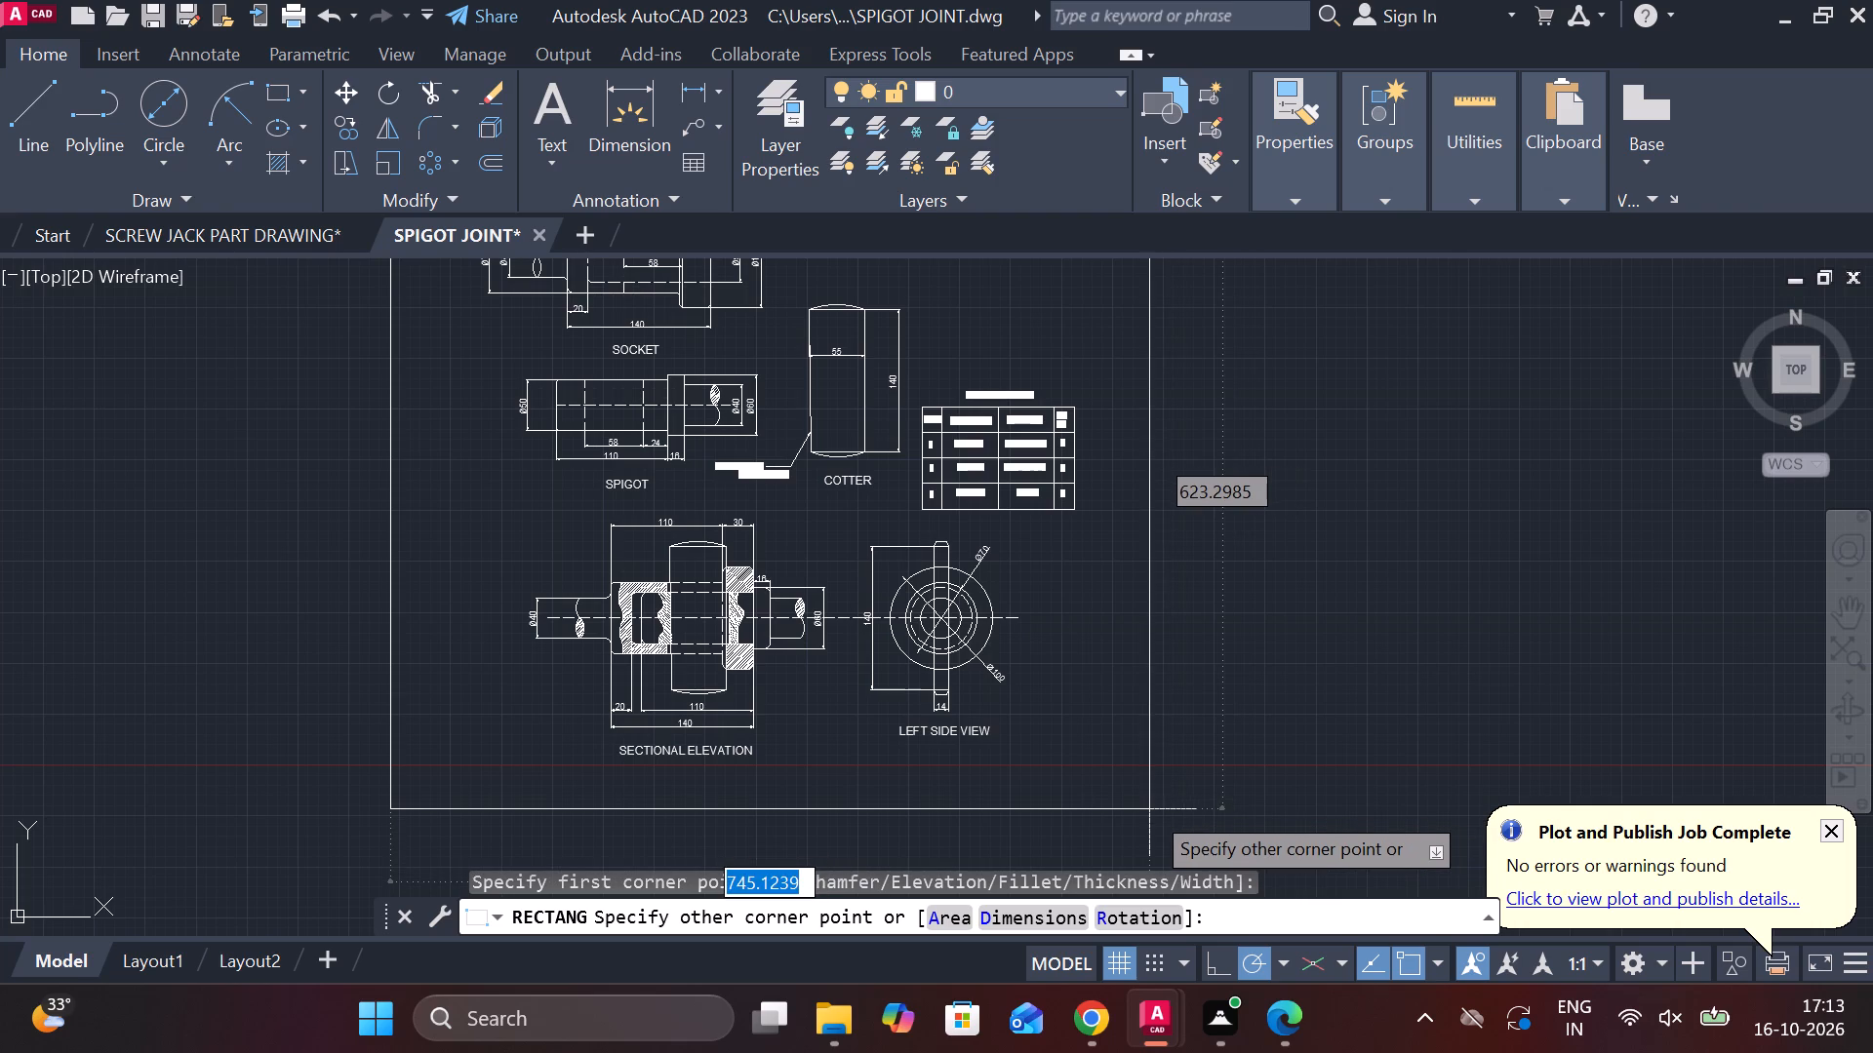
pyautogui.click(1151, 809)
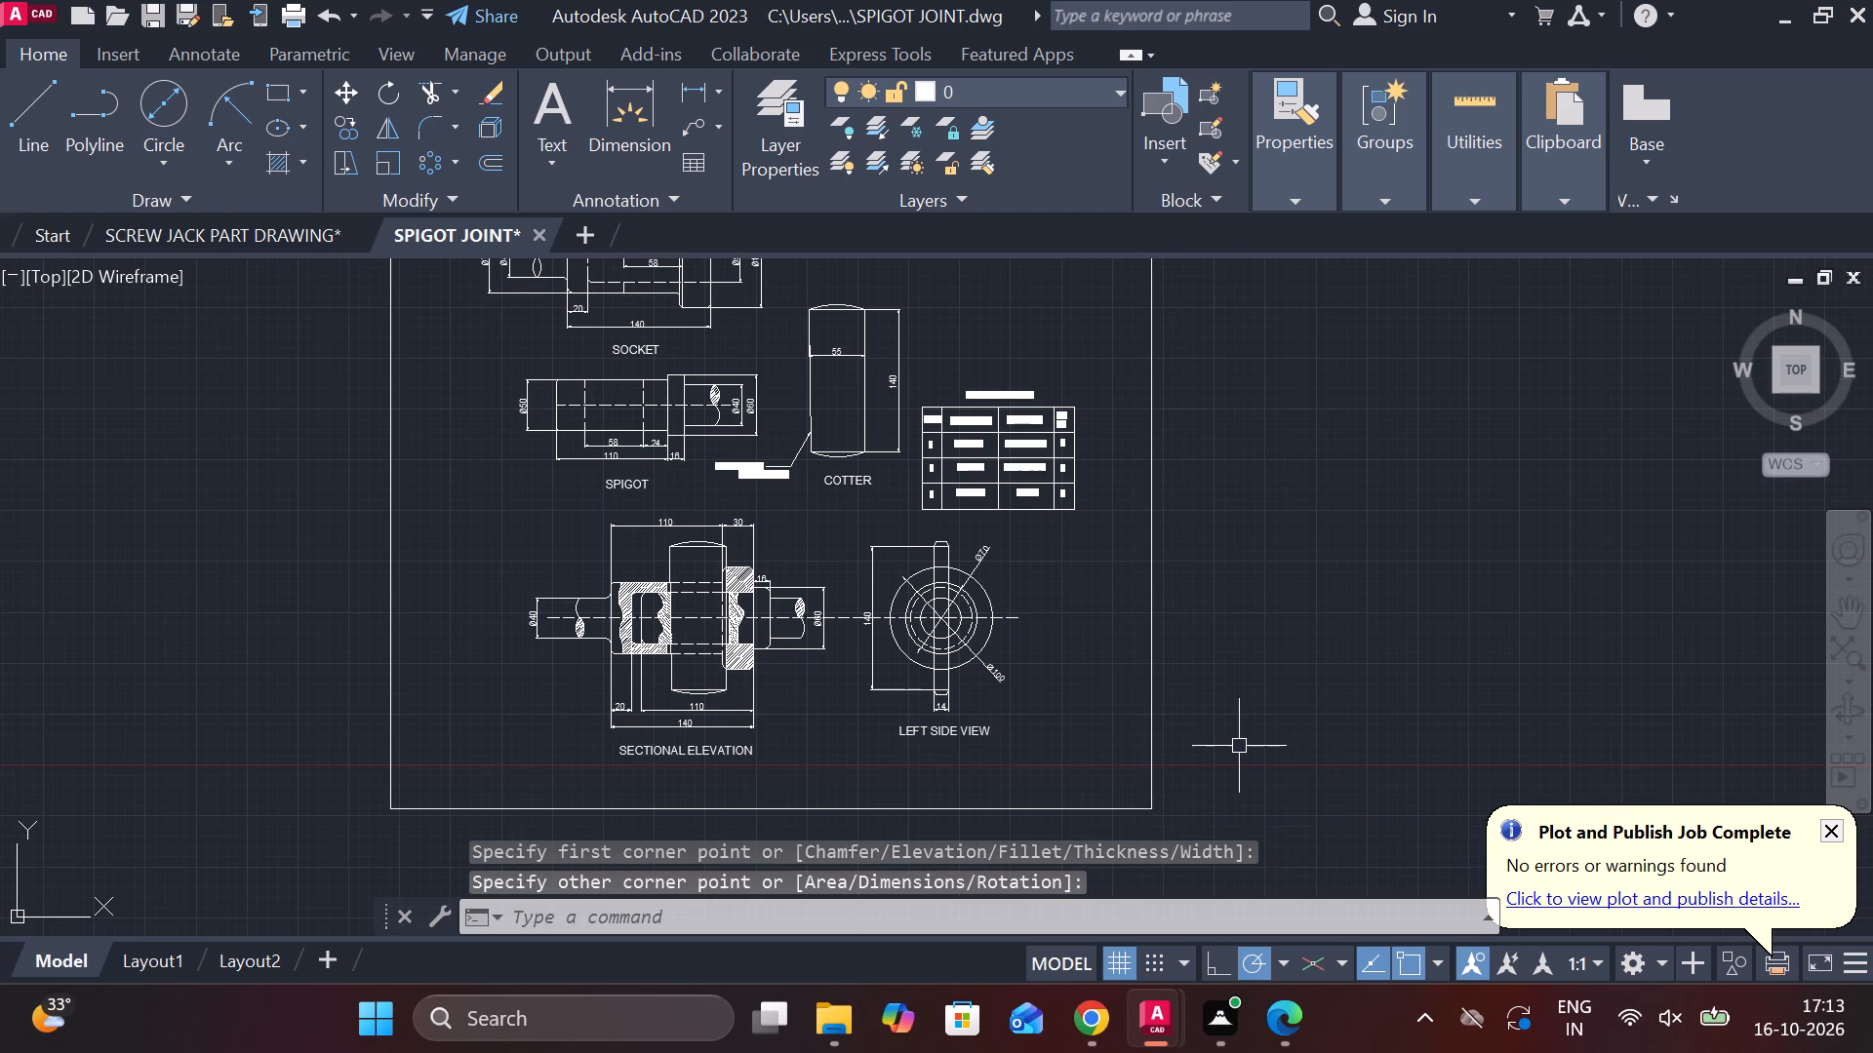
pyautogui.hotkey('ctrl', 's')
# Turn off log file recording with LOGFILEOFF and save the drawing again.
pyautogui.write('LOG')
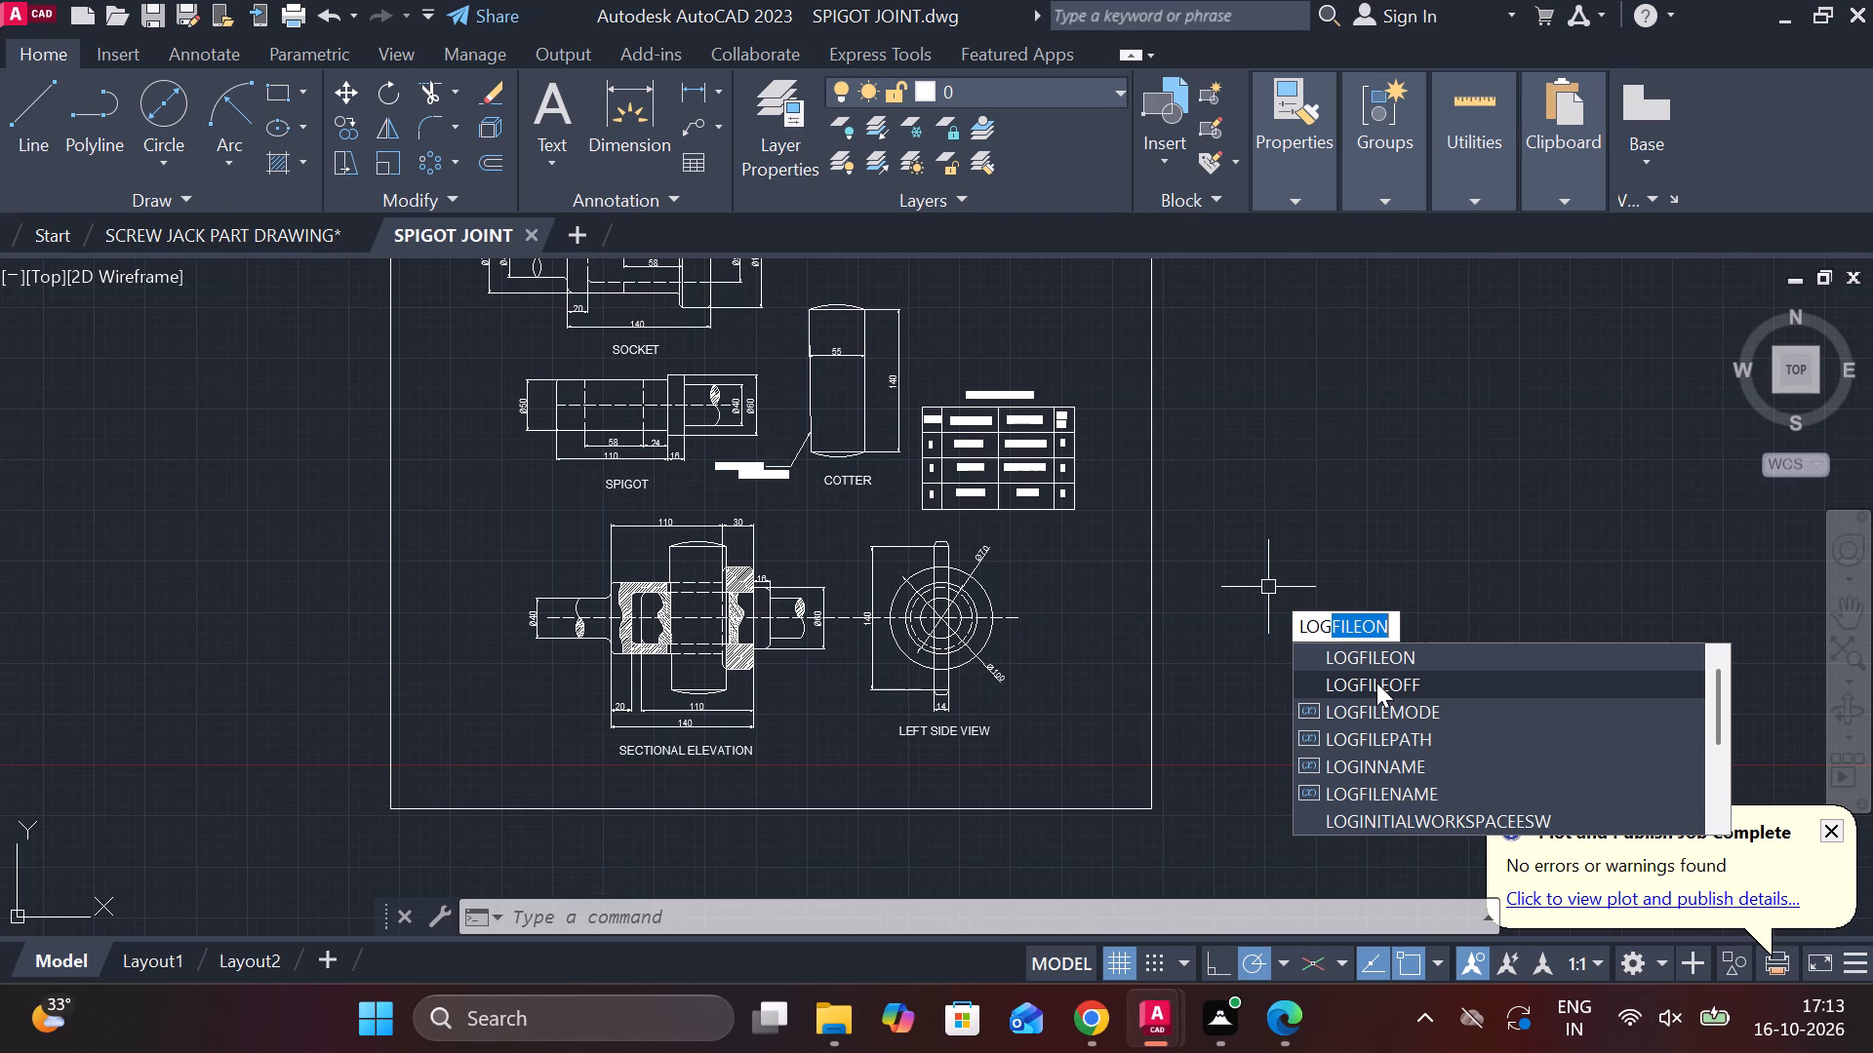
pyautogui.click(1376, 682)
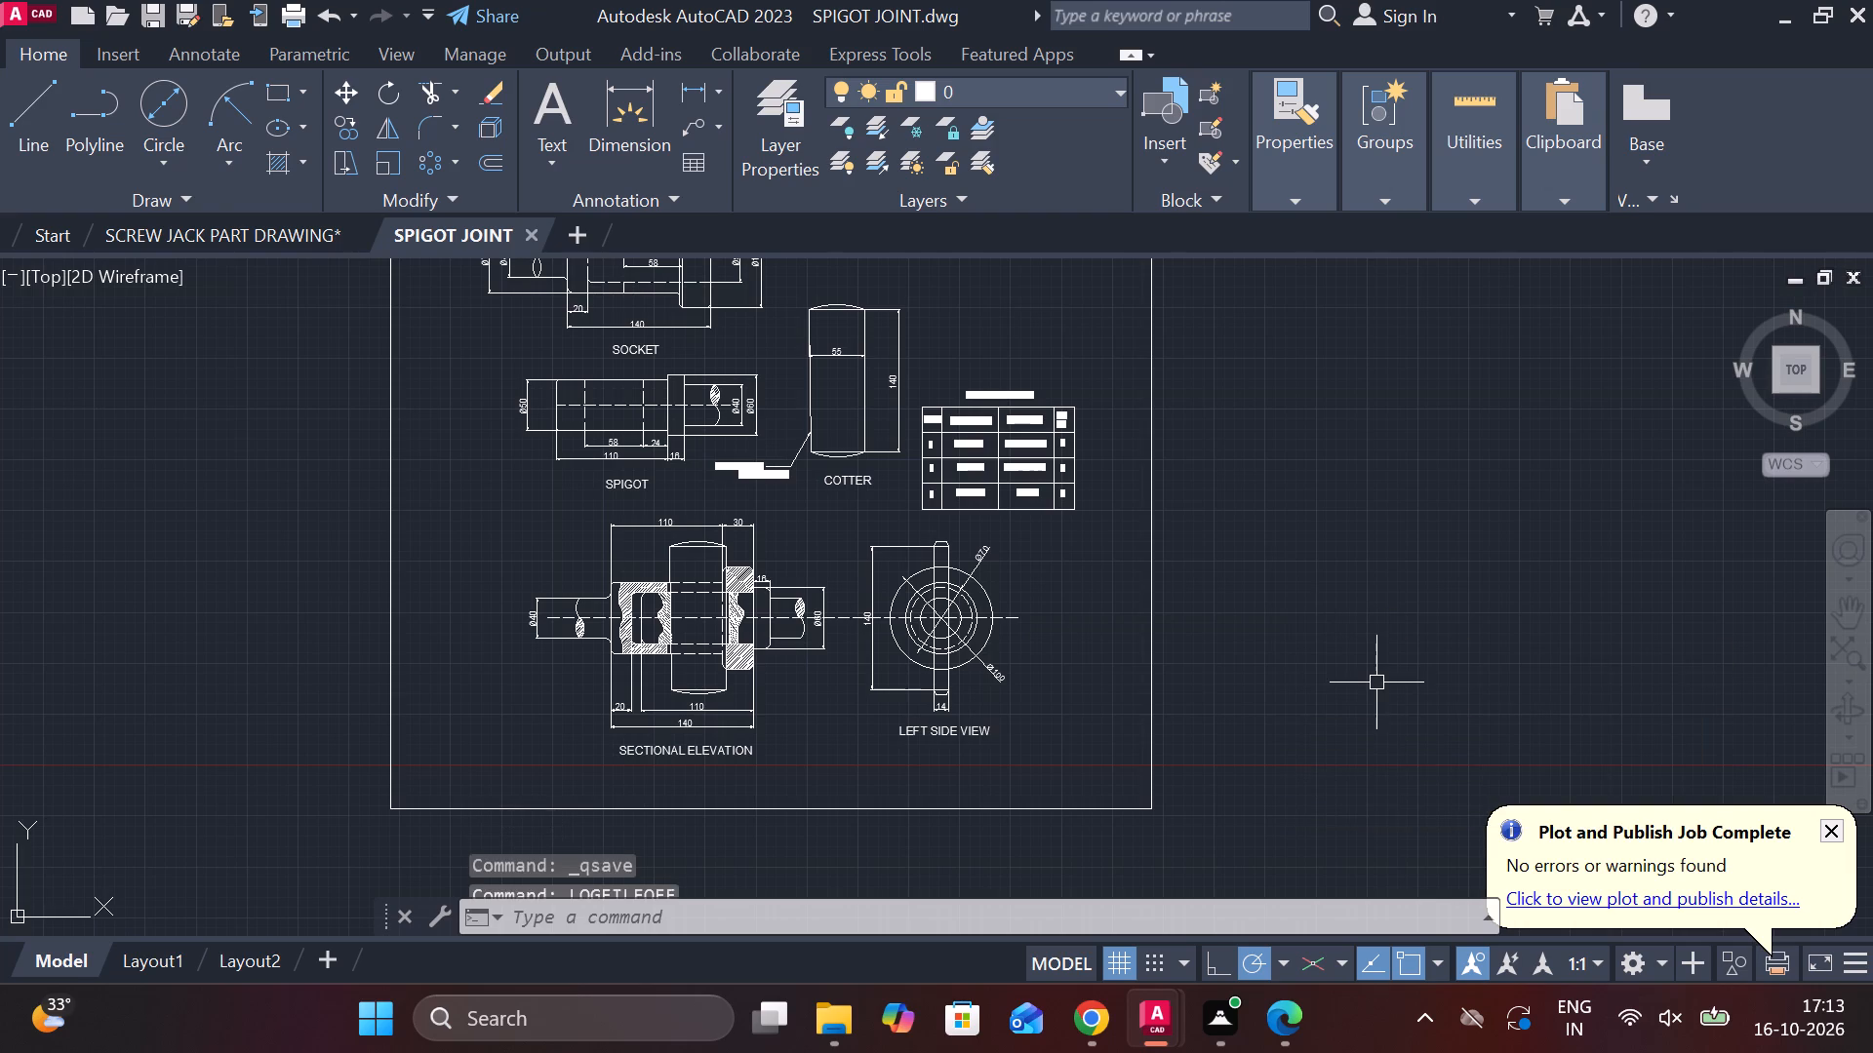
pyautogui.hotkey('ctrl', 's')
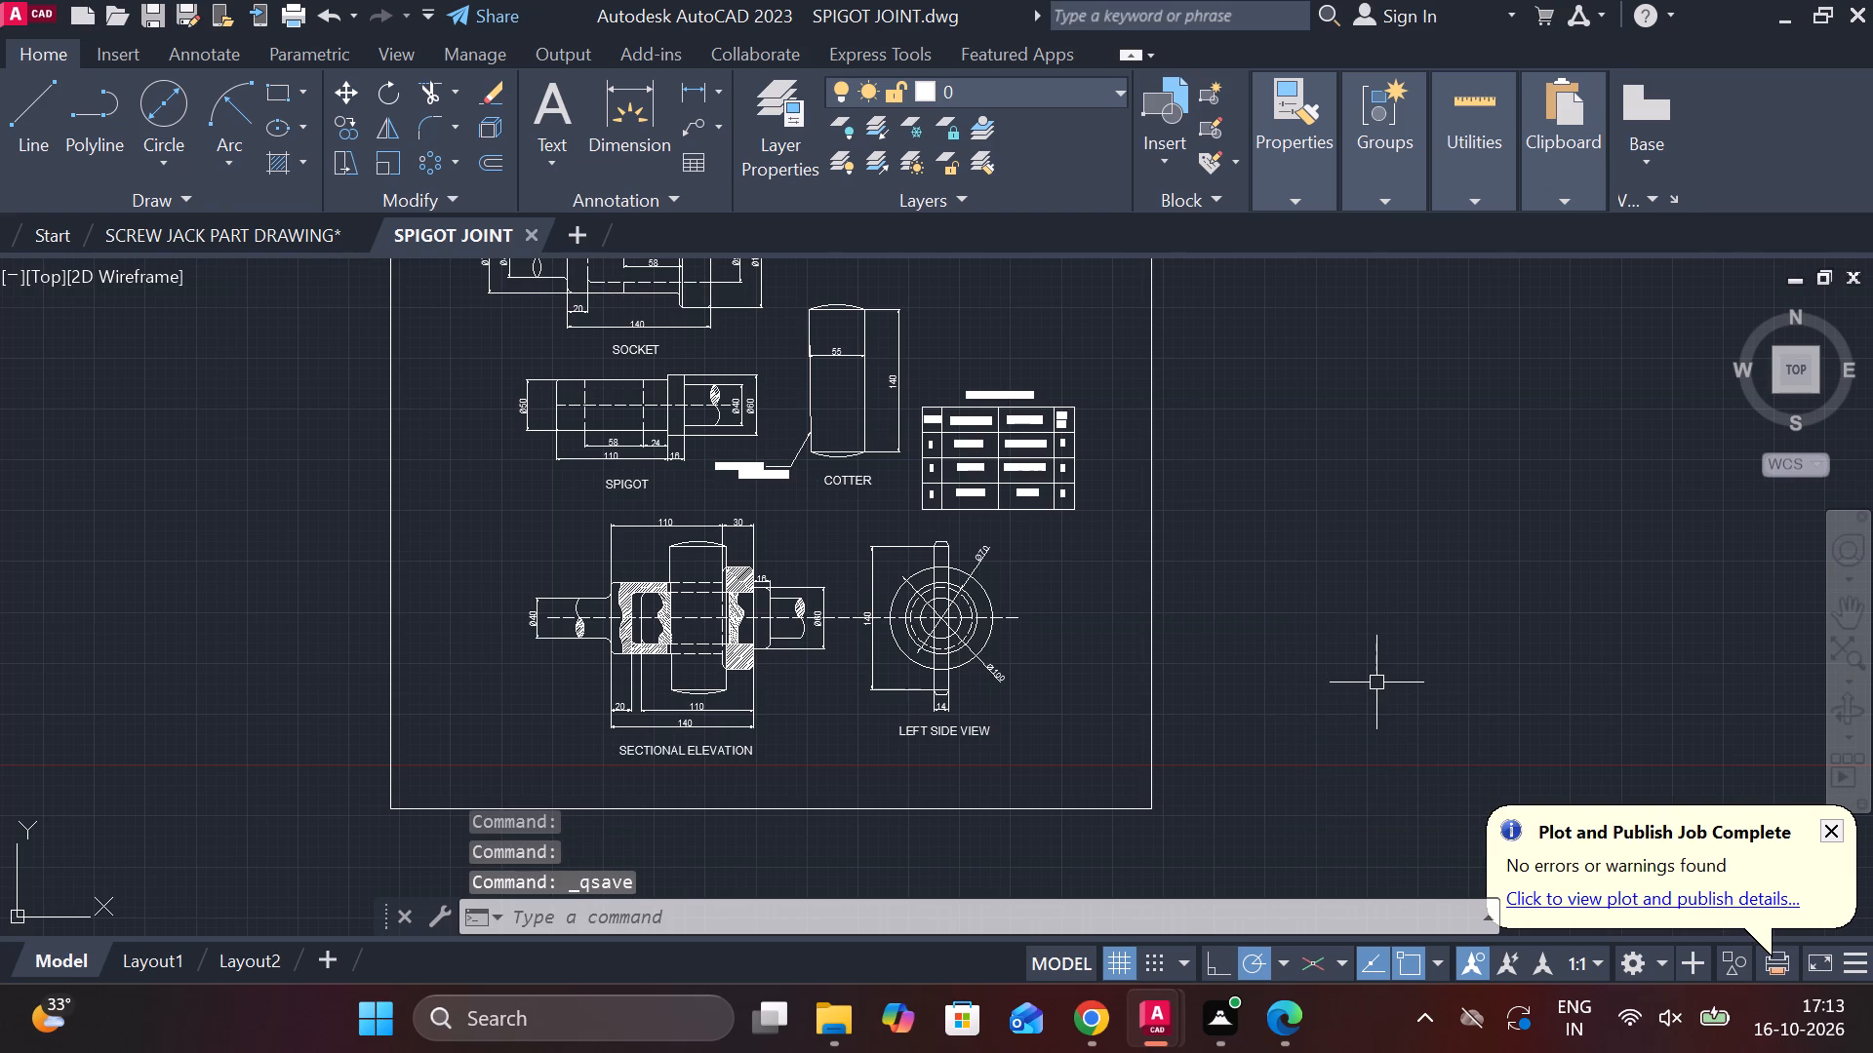
# Set up a plot of the model with the DWG To PDF.pc3 plotter on ISO A4 paper in landscape orientation.
pyautogui.write('PLOT')
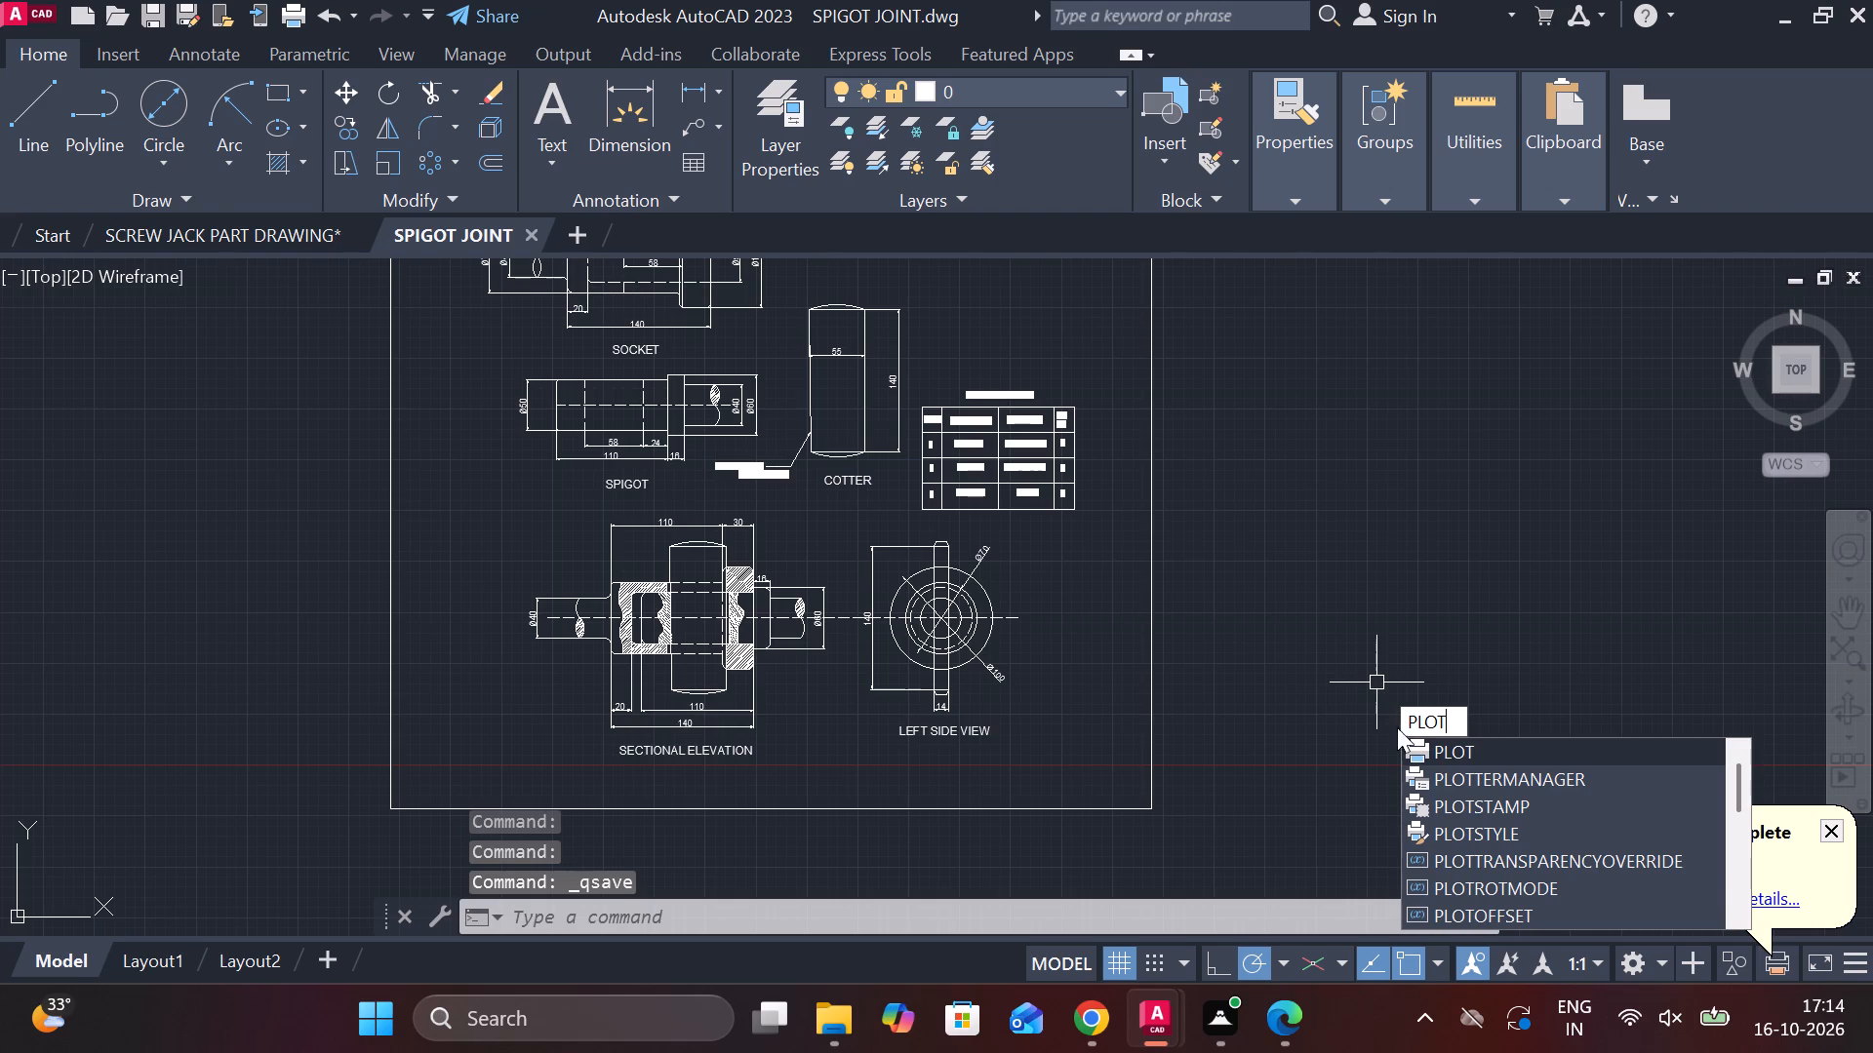
pyautogui.click(1437, 745)
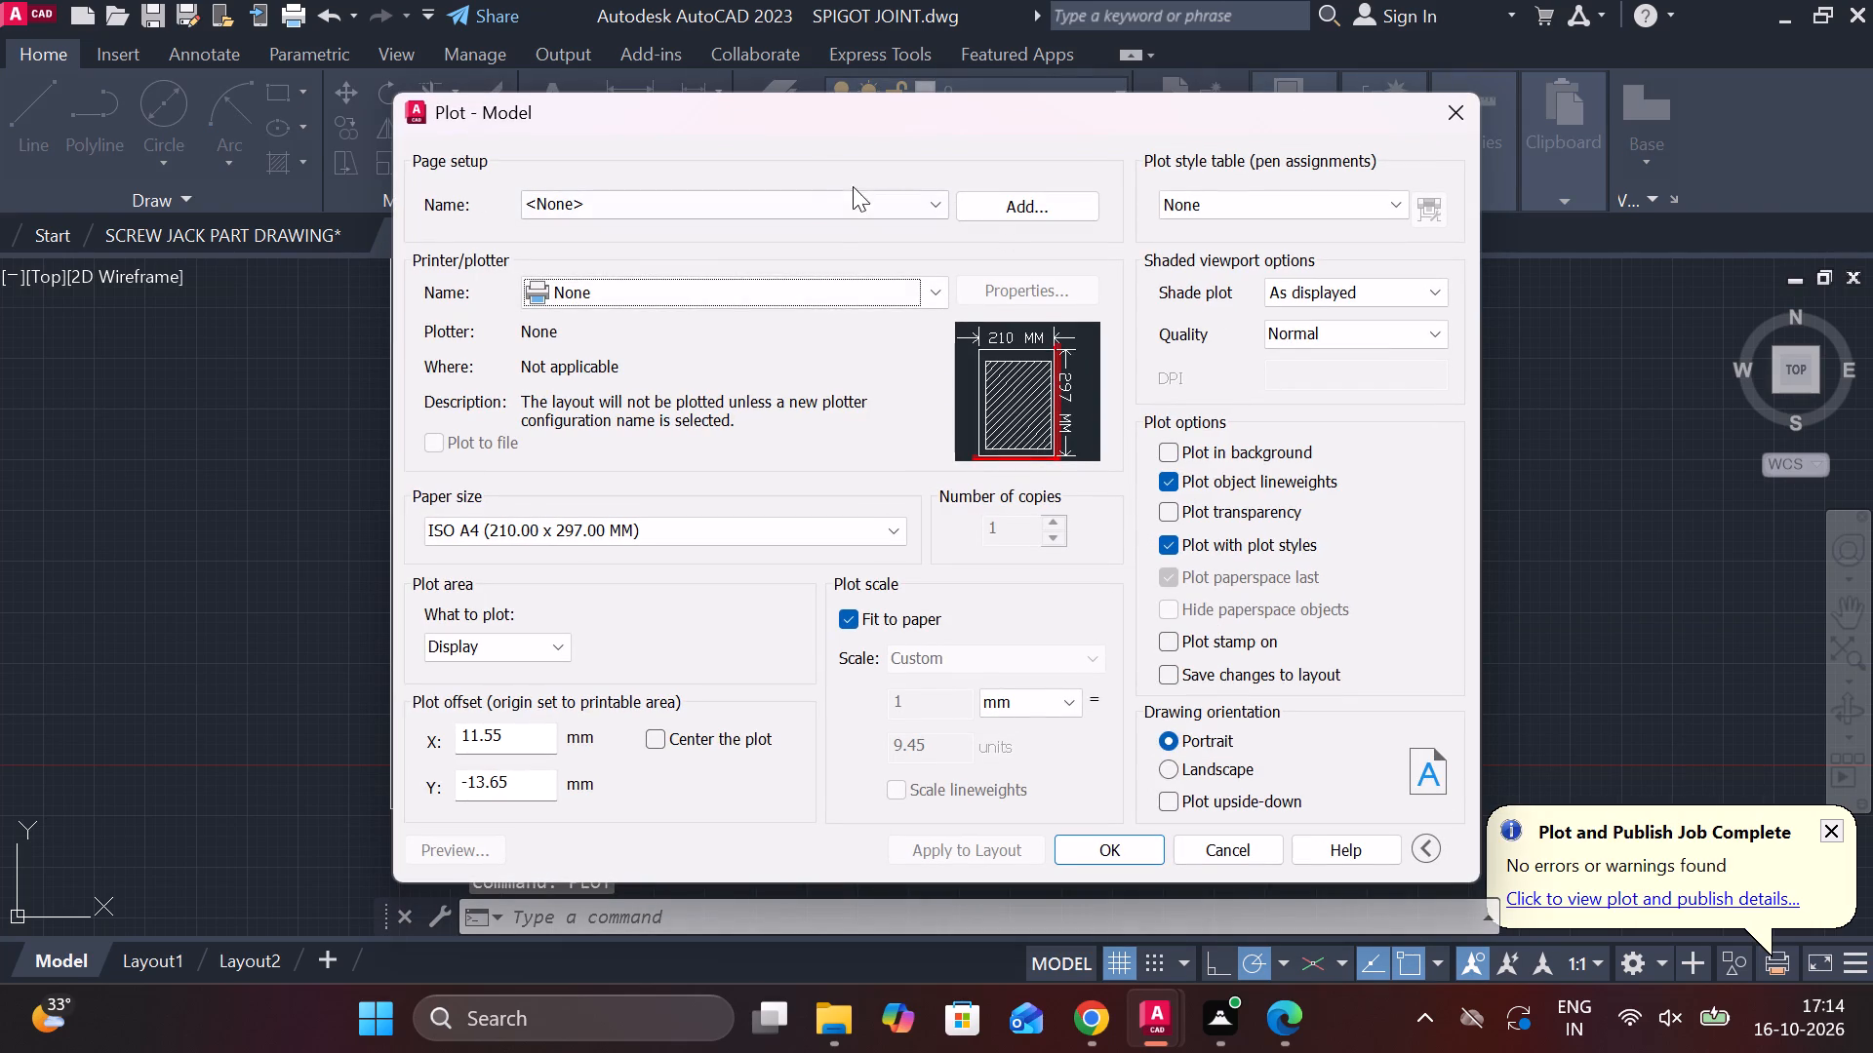
pyautogui.click(817, 216)
pyautogui.click(850, 207)
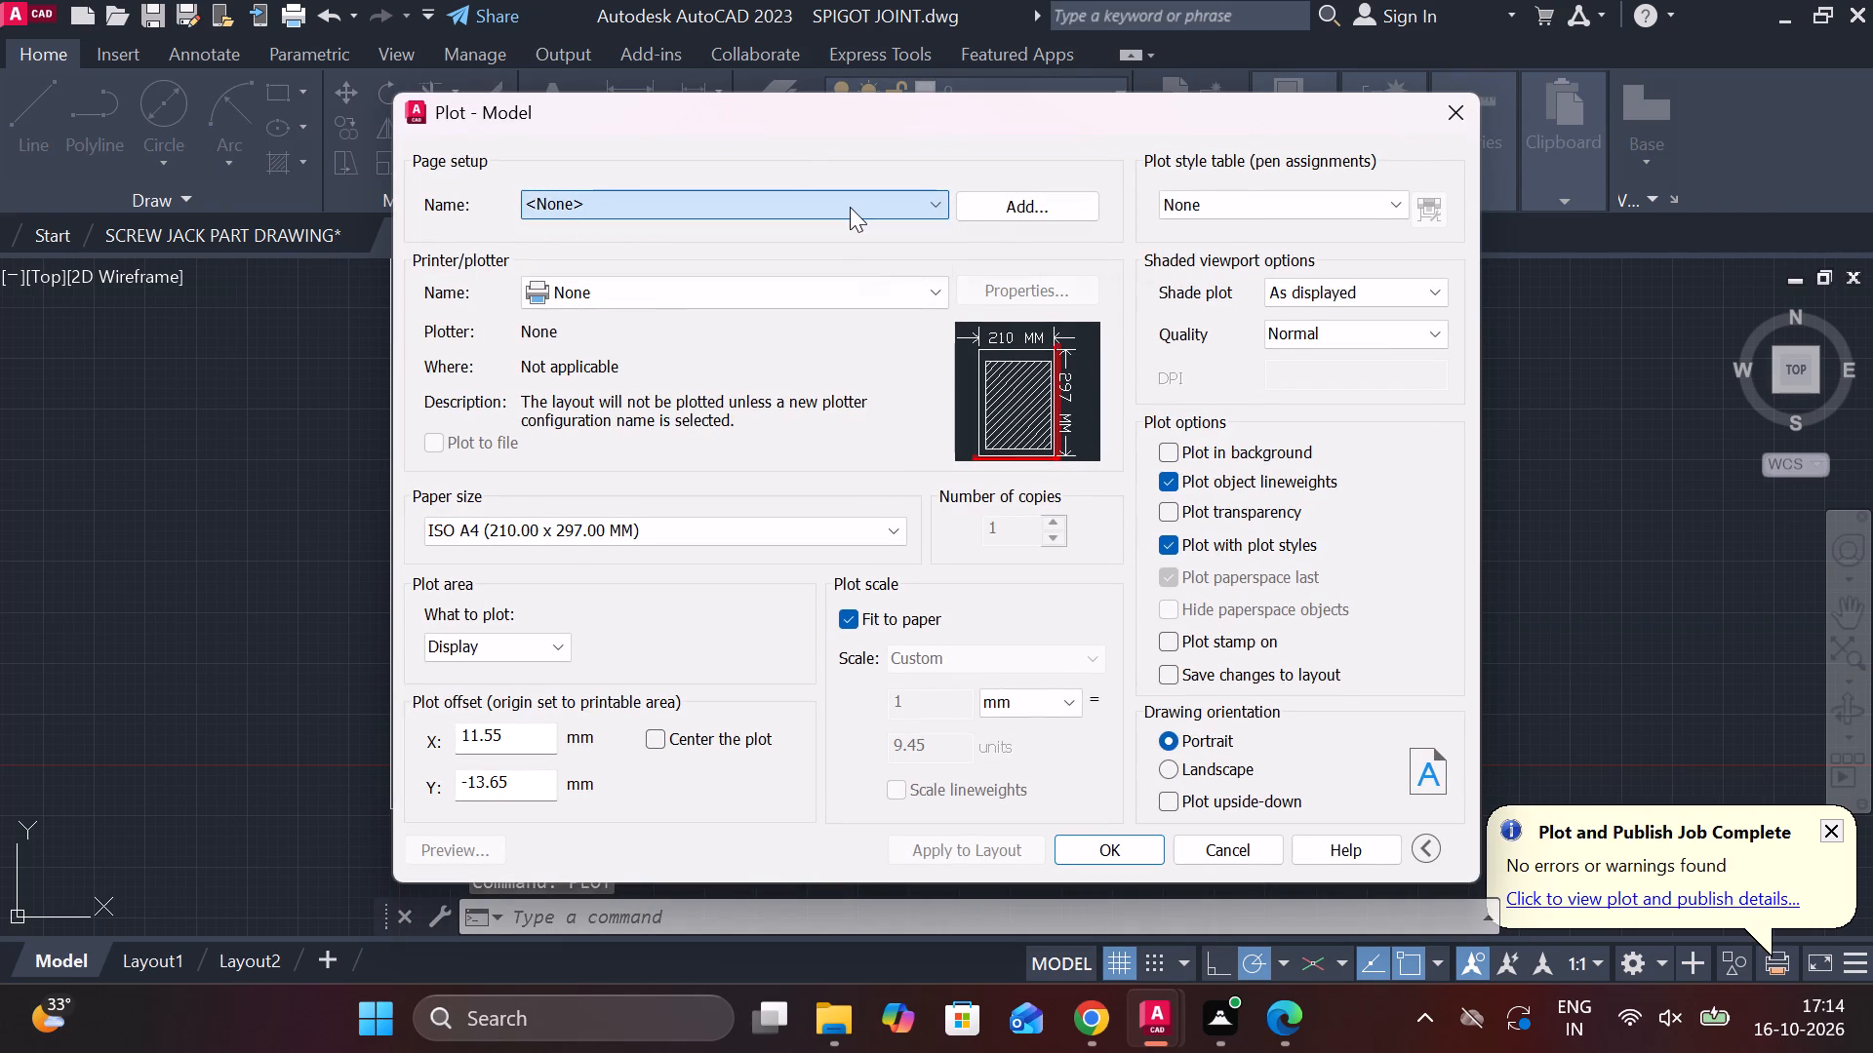
pyautogui.click(798, 306)
pyautogui.click(603, 598)
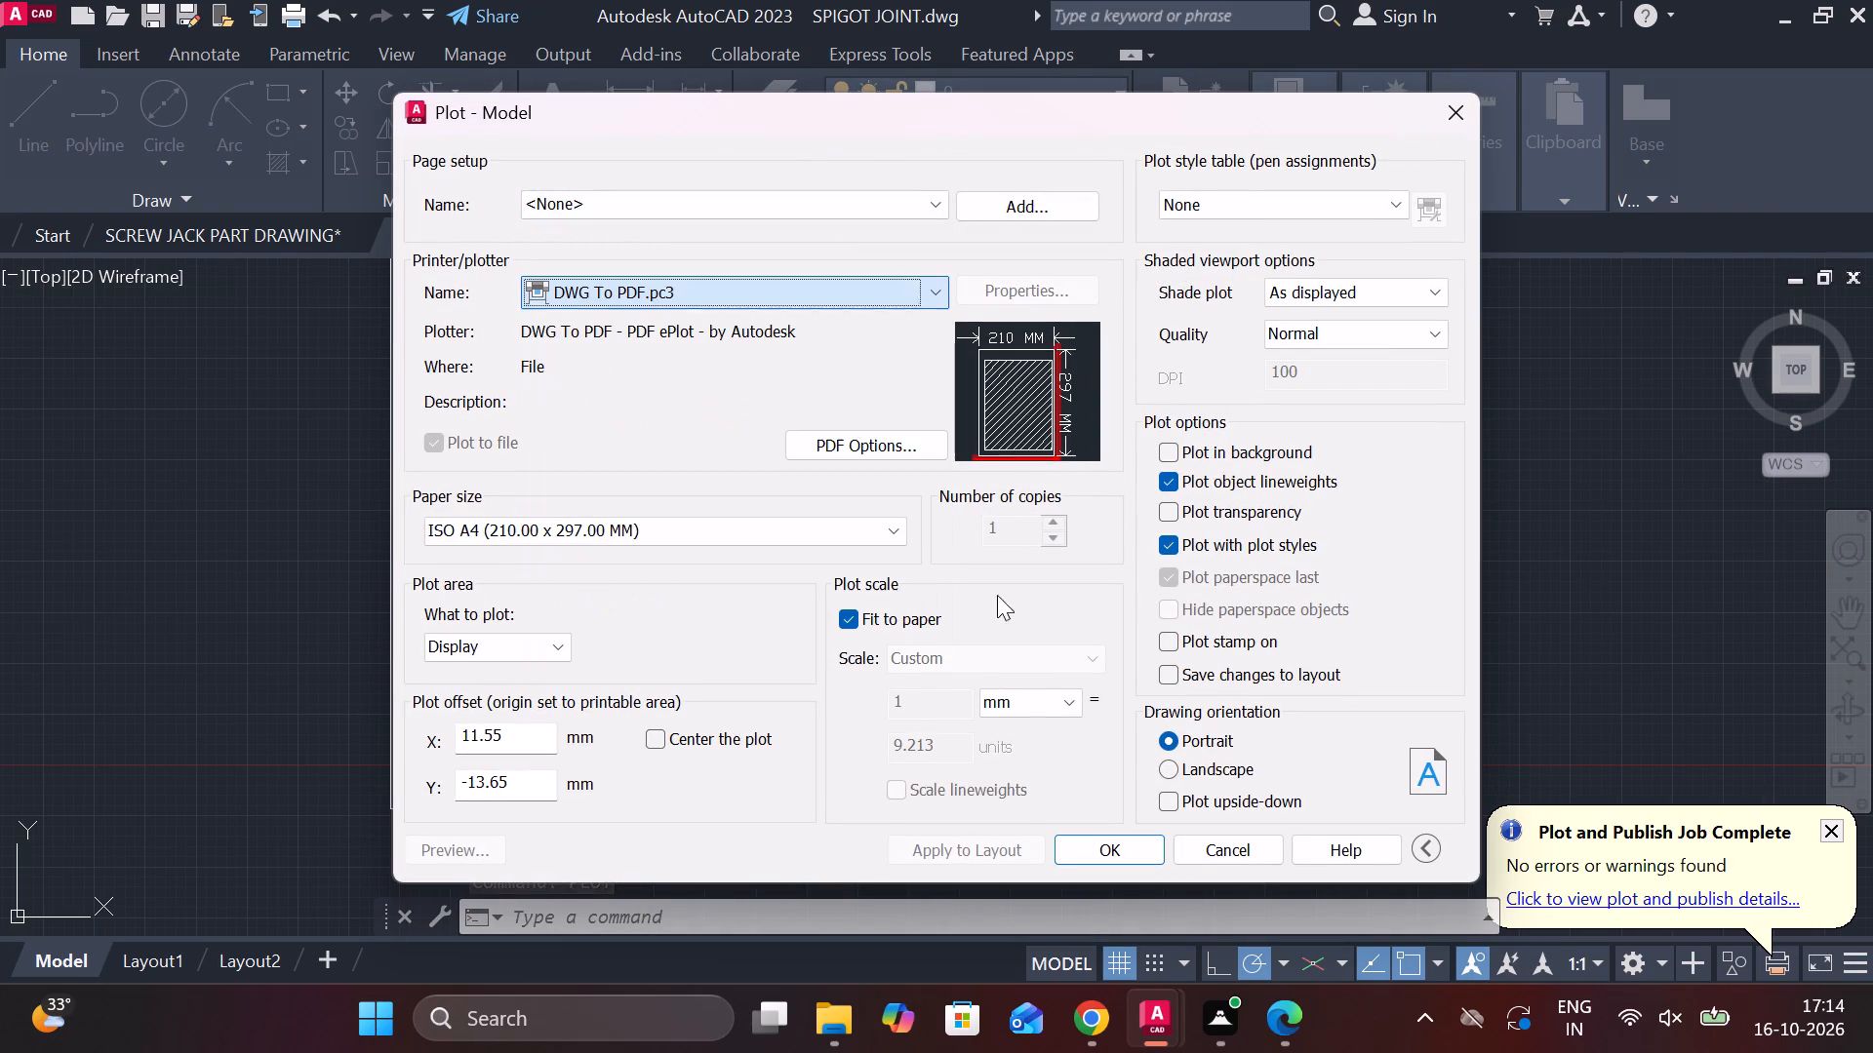
pyautogui.click(1166, 779)
pyautogui.click(797, 532)
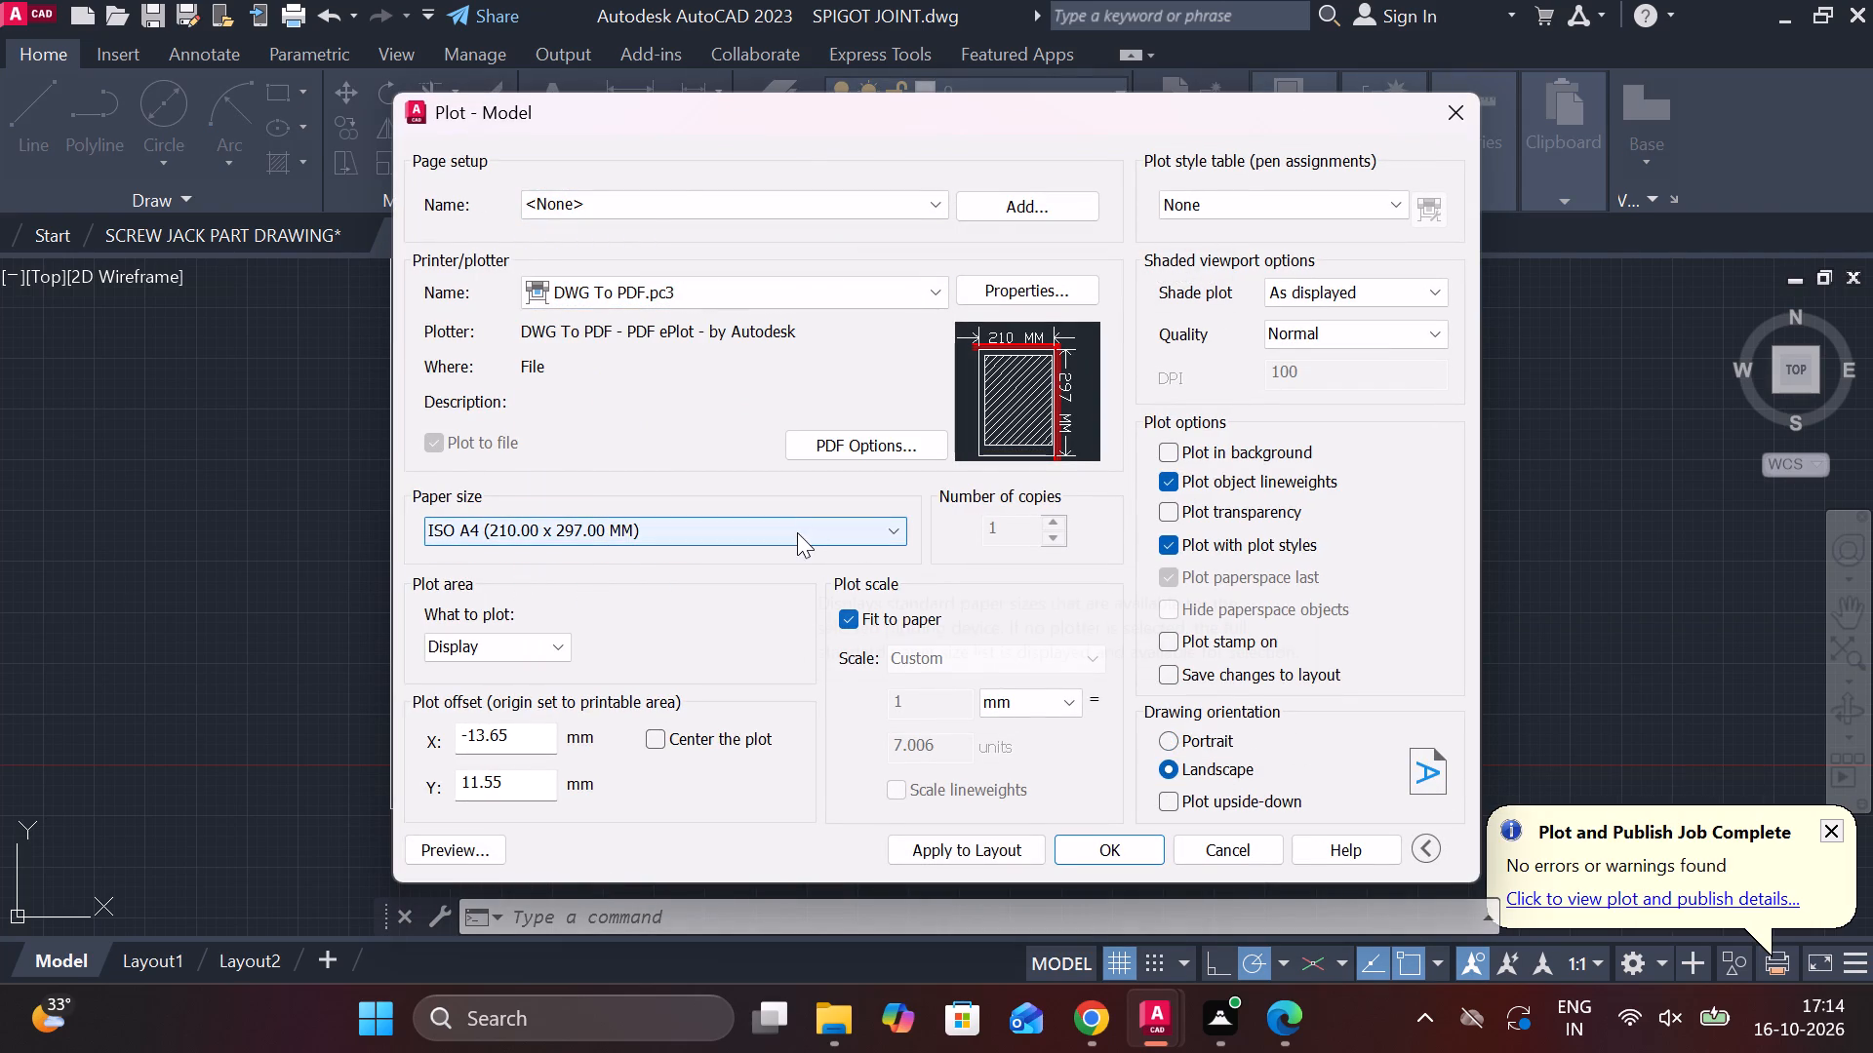
pyautogui.doubleClick(1057, 588)
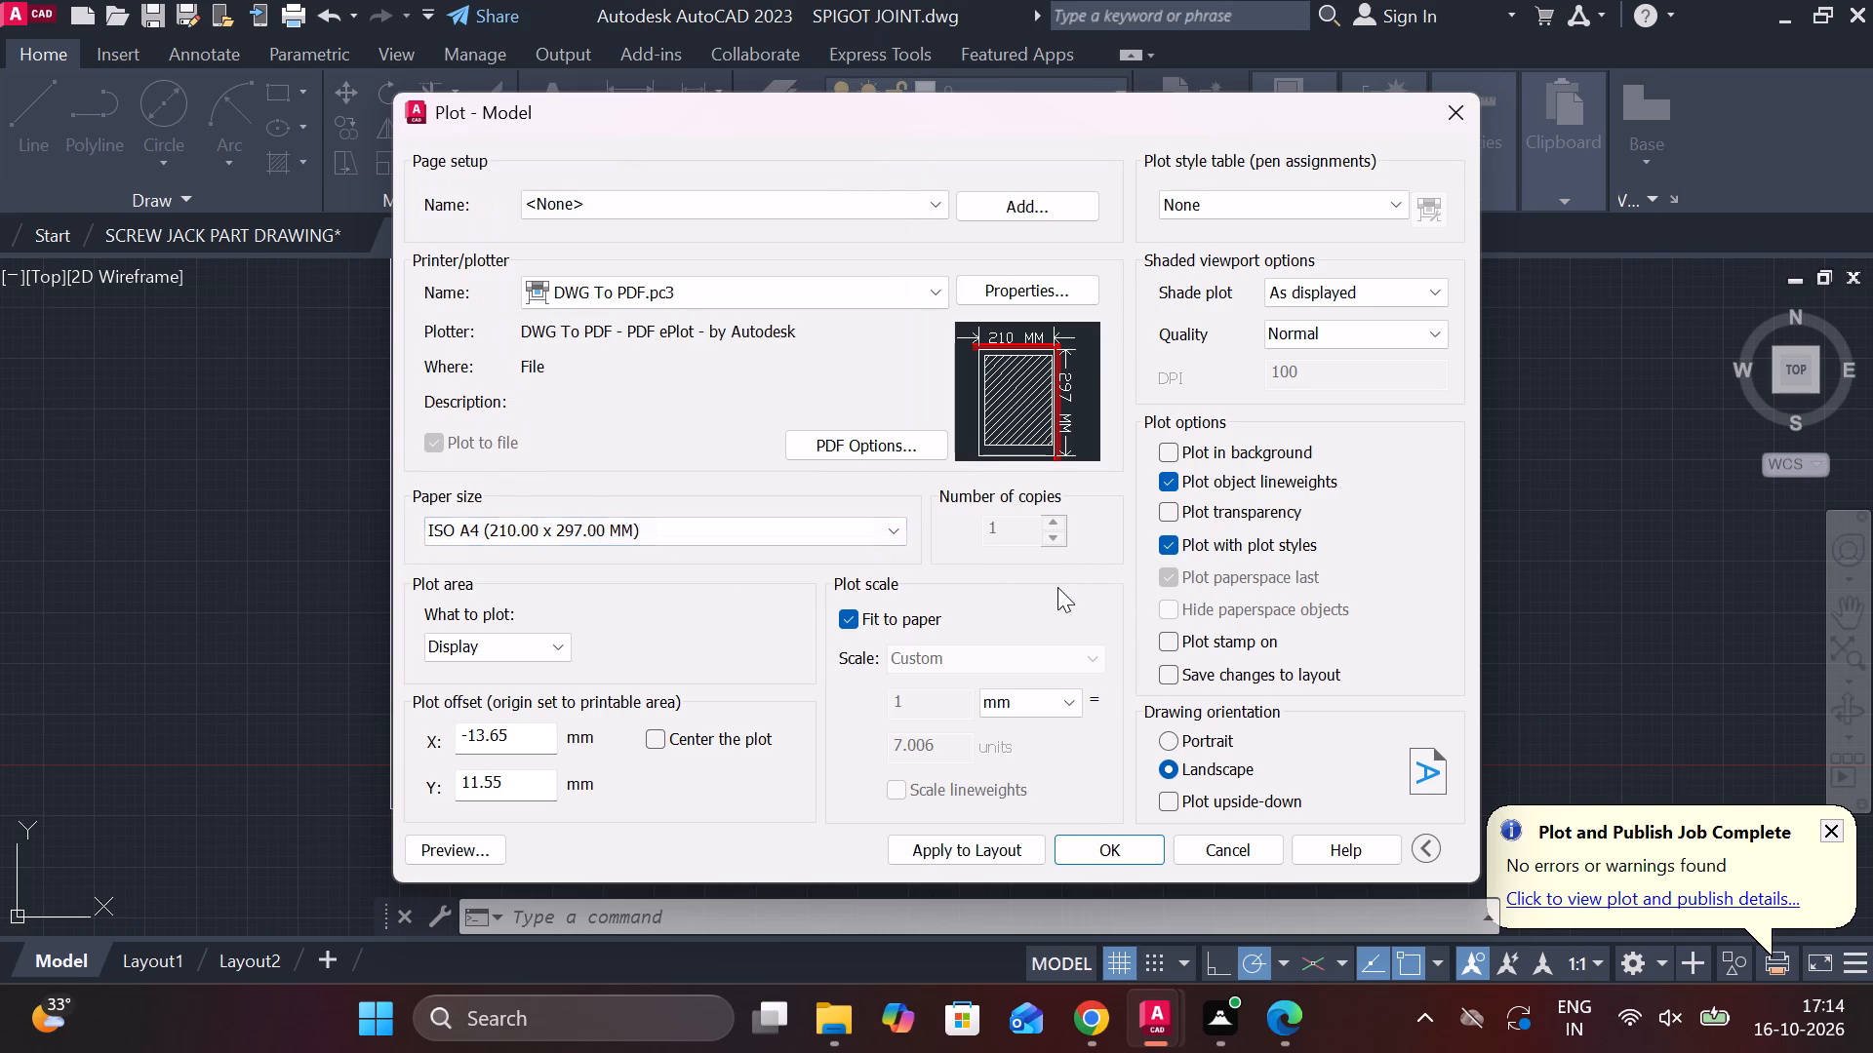
# Plot a window enclosing the whole bordered drawing to SPIGOT JOINT-Model.pdf in the Documents folder.
pyautogui.click(560, 636)
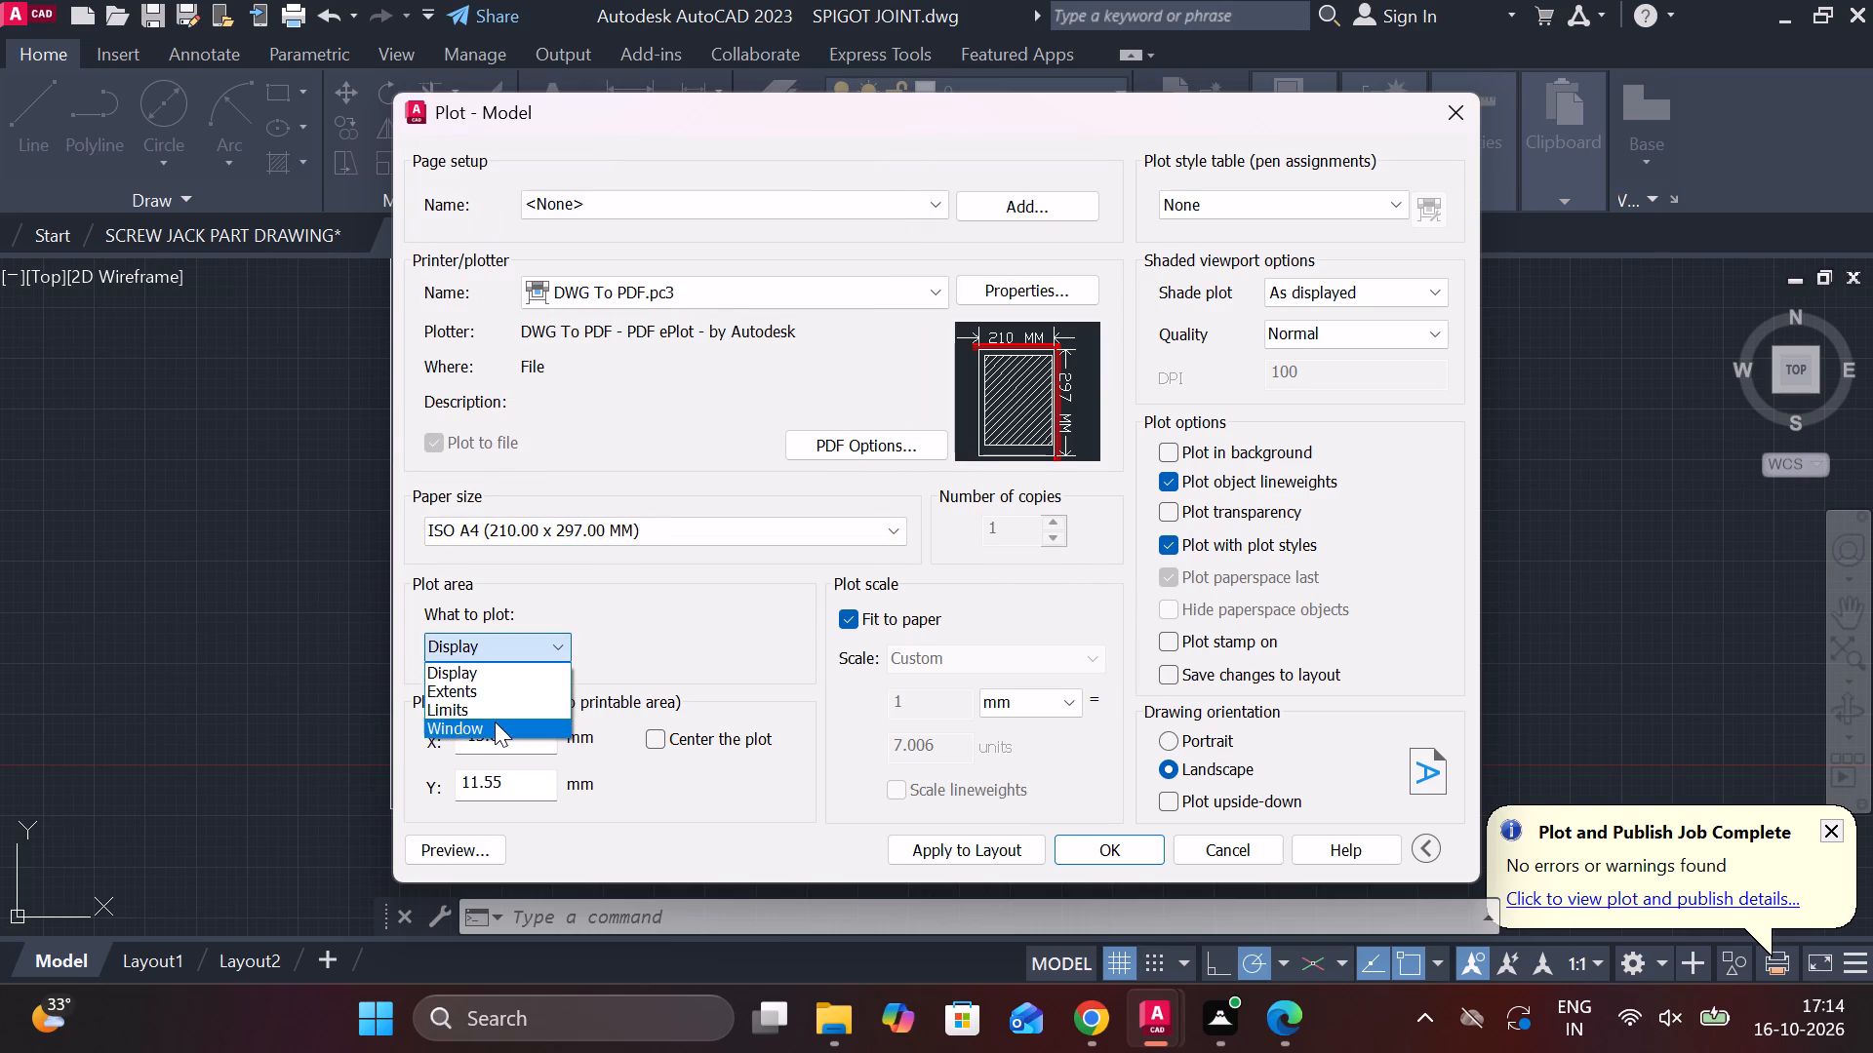
pyautogui.click(495, 721)
pyautogui.scroll(-2, 969, 620)
pyautogui.click(1036, 694)
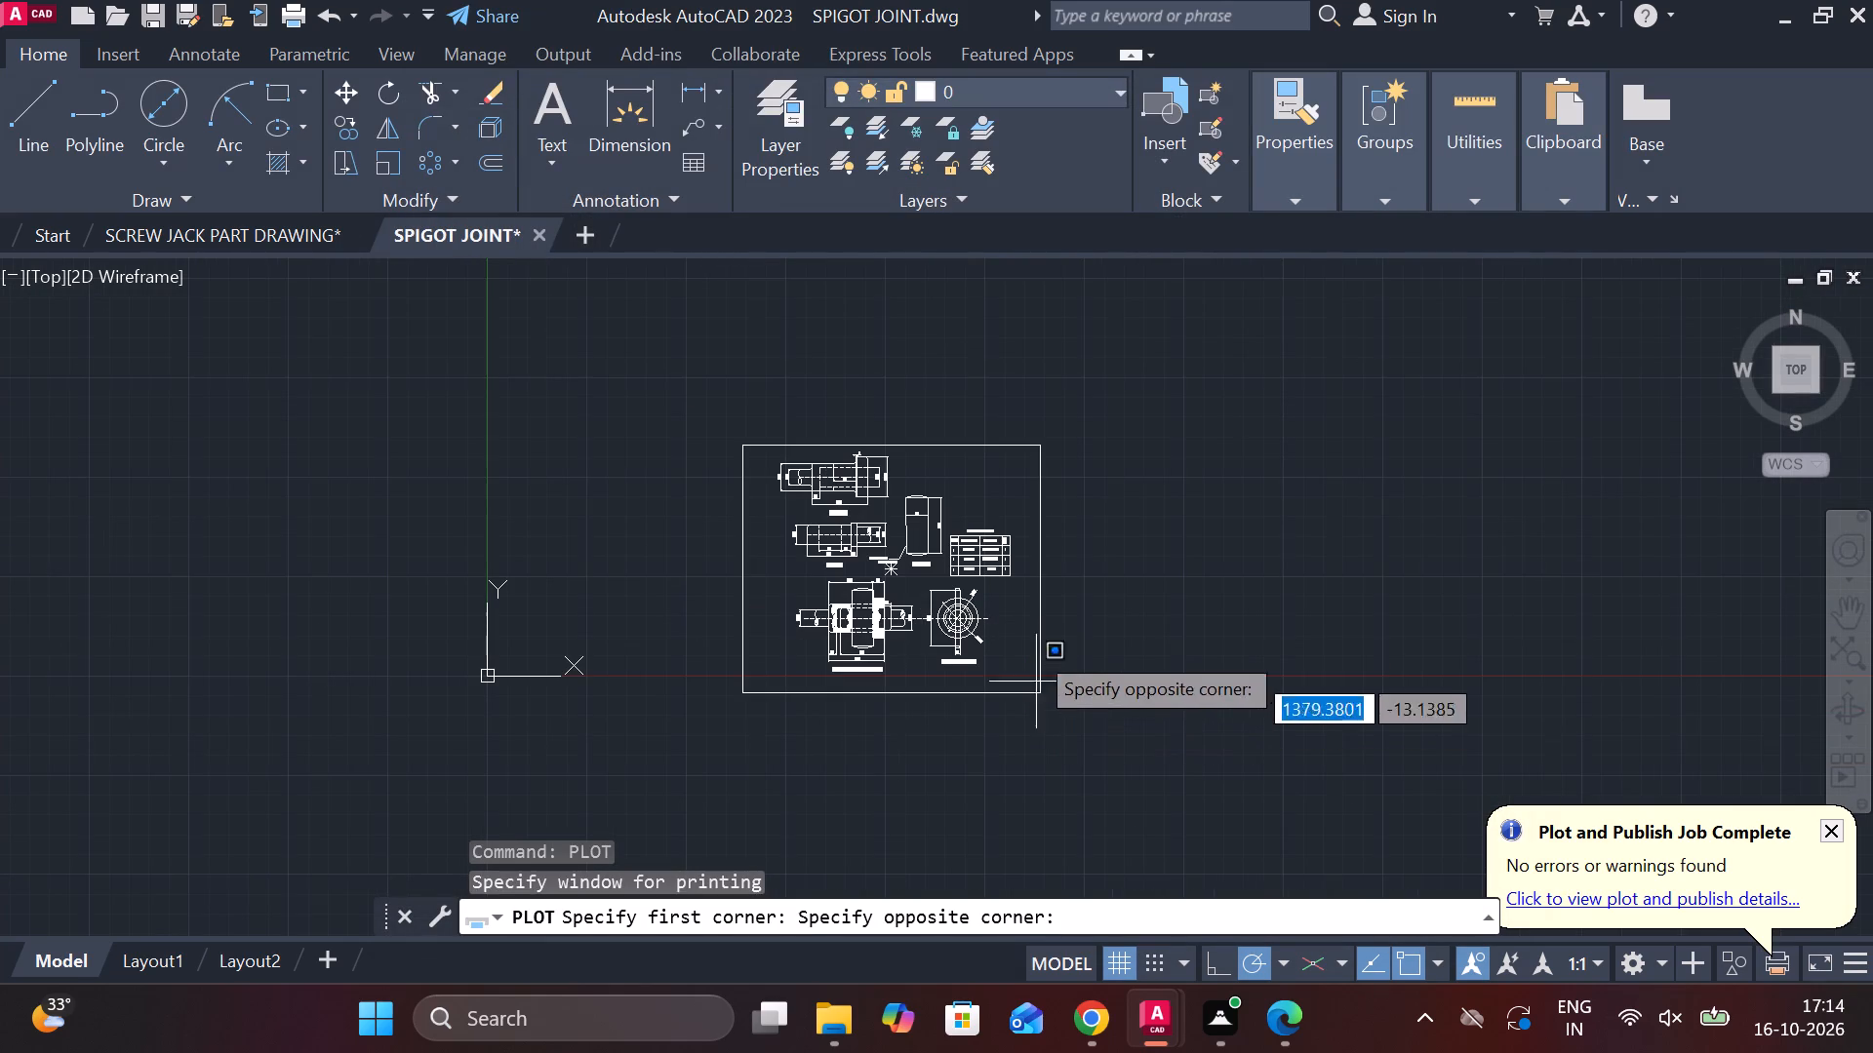
pyautogui.click(704, 423)
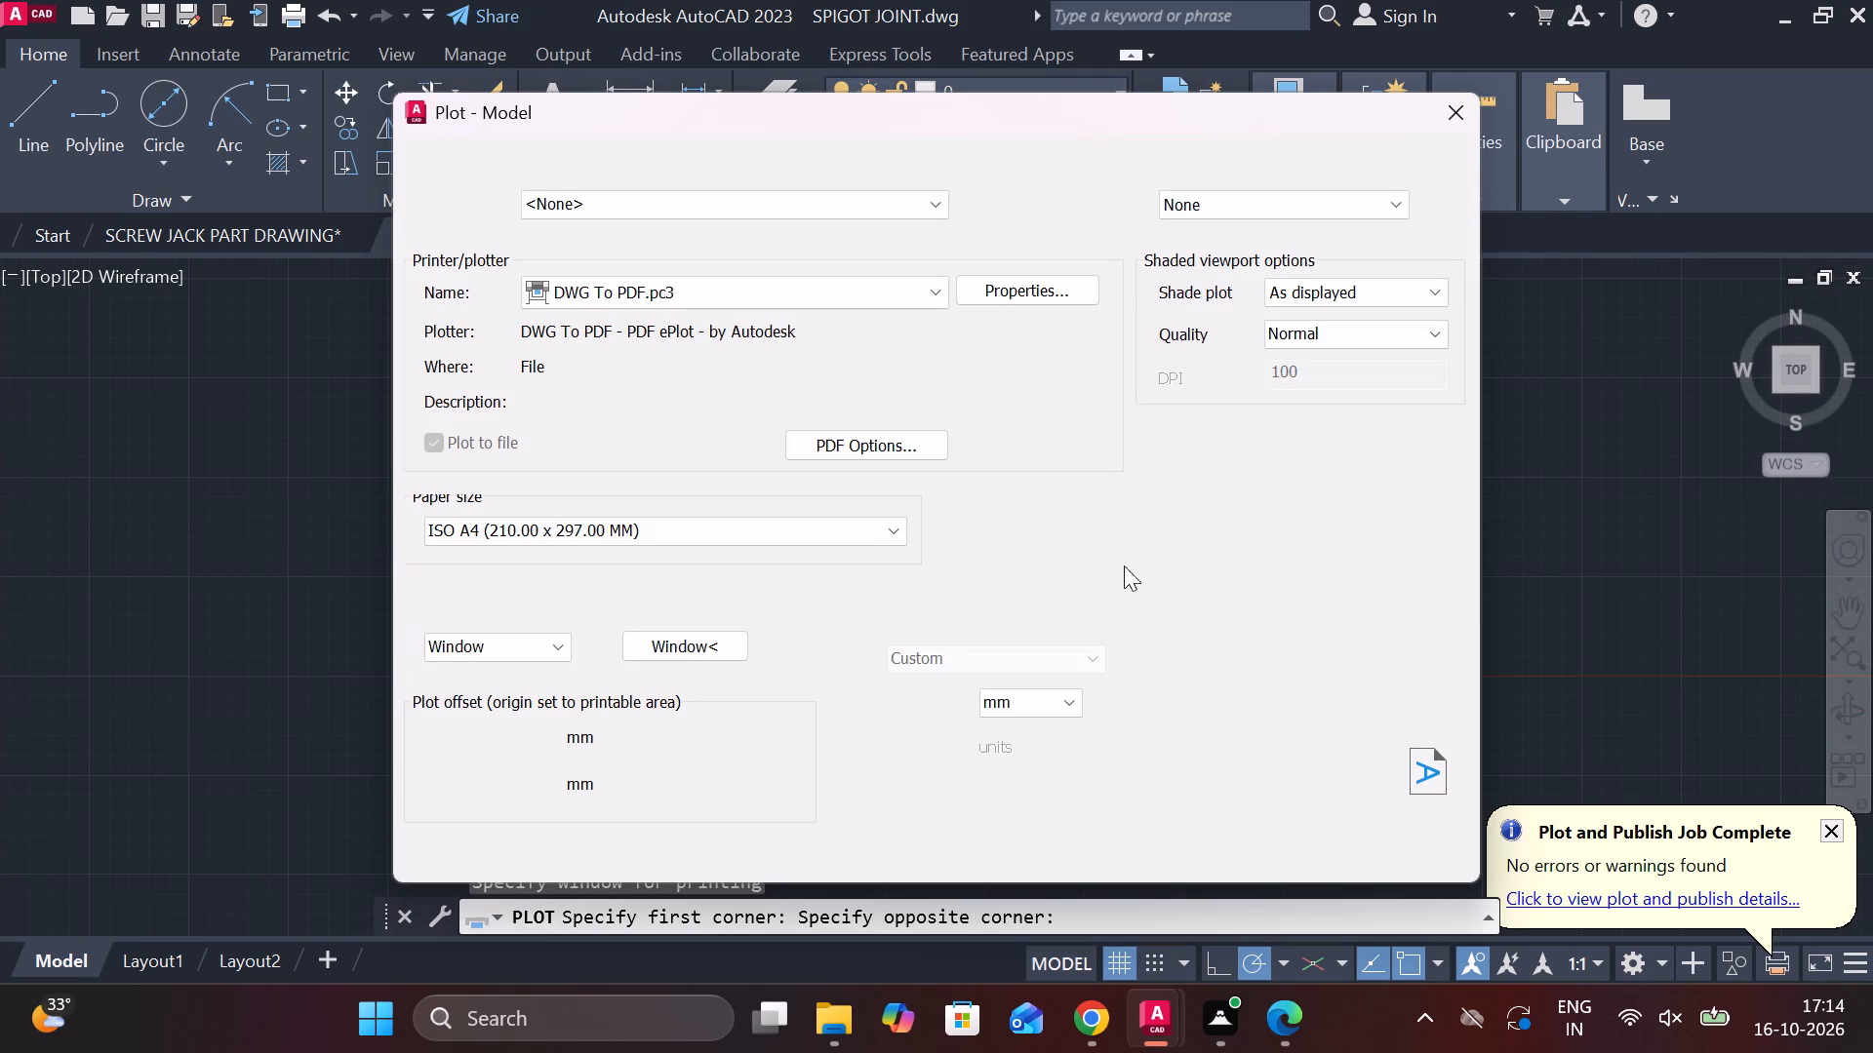
pyautogui.click(1081, 846)
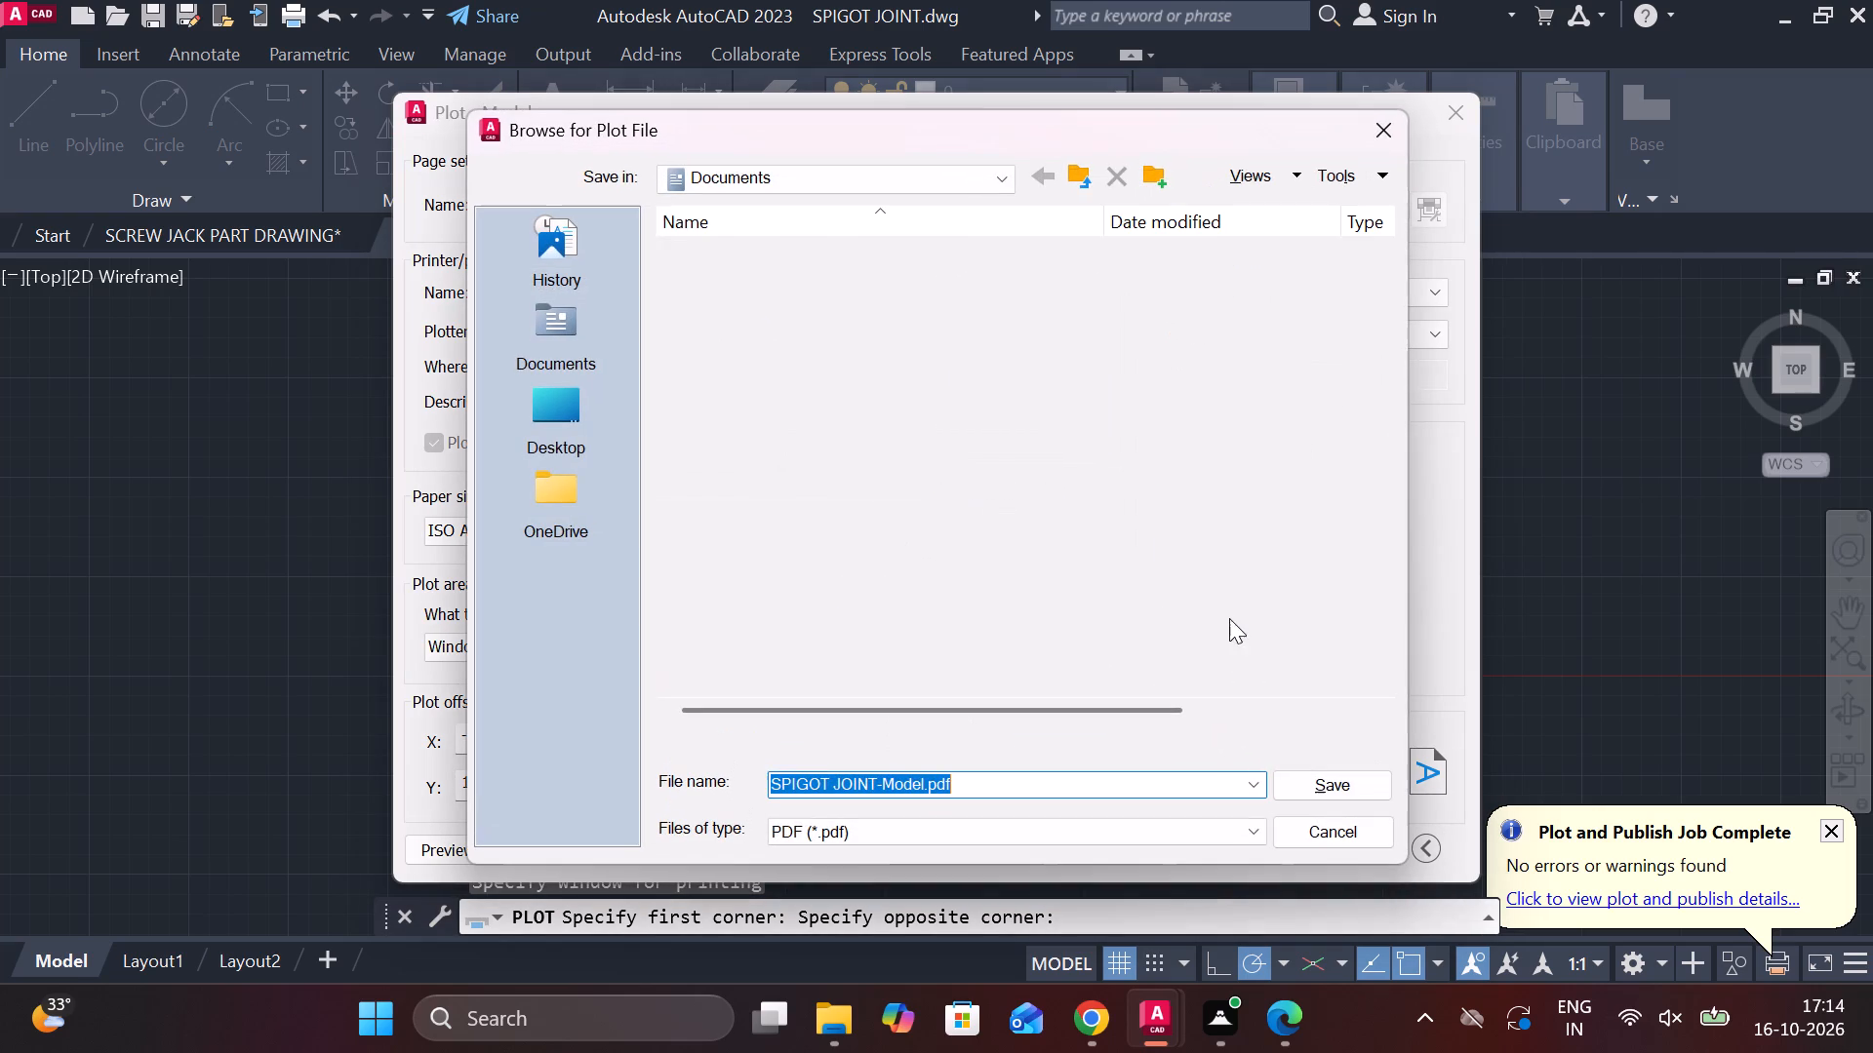
pyautogui.click(1317, 791)
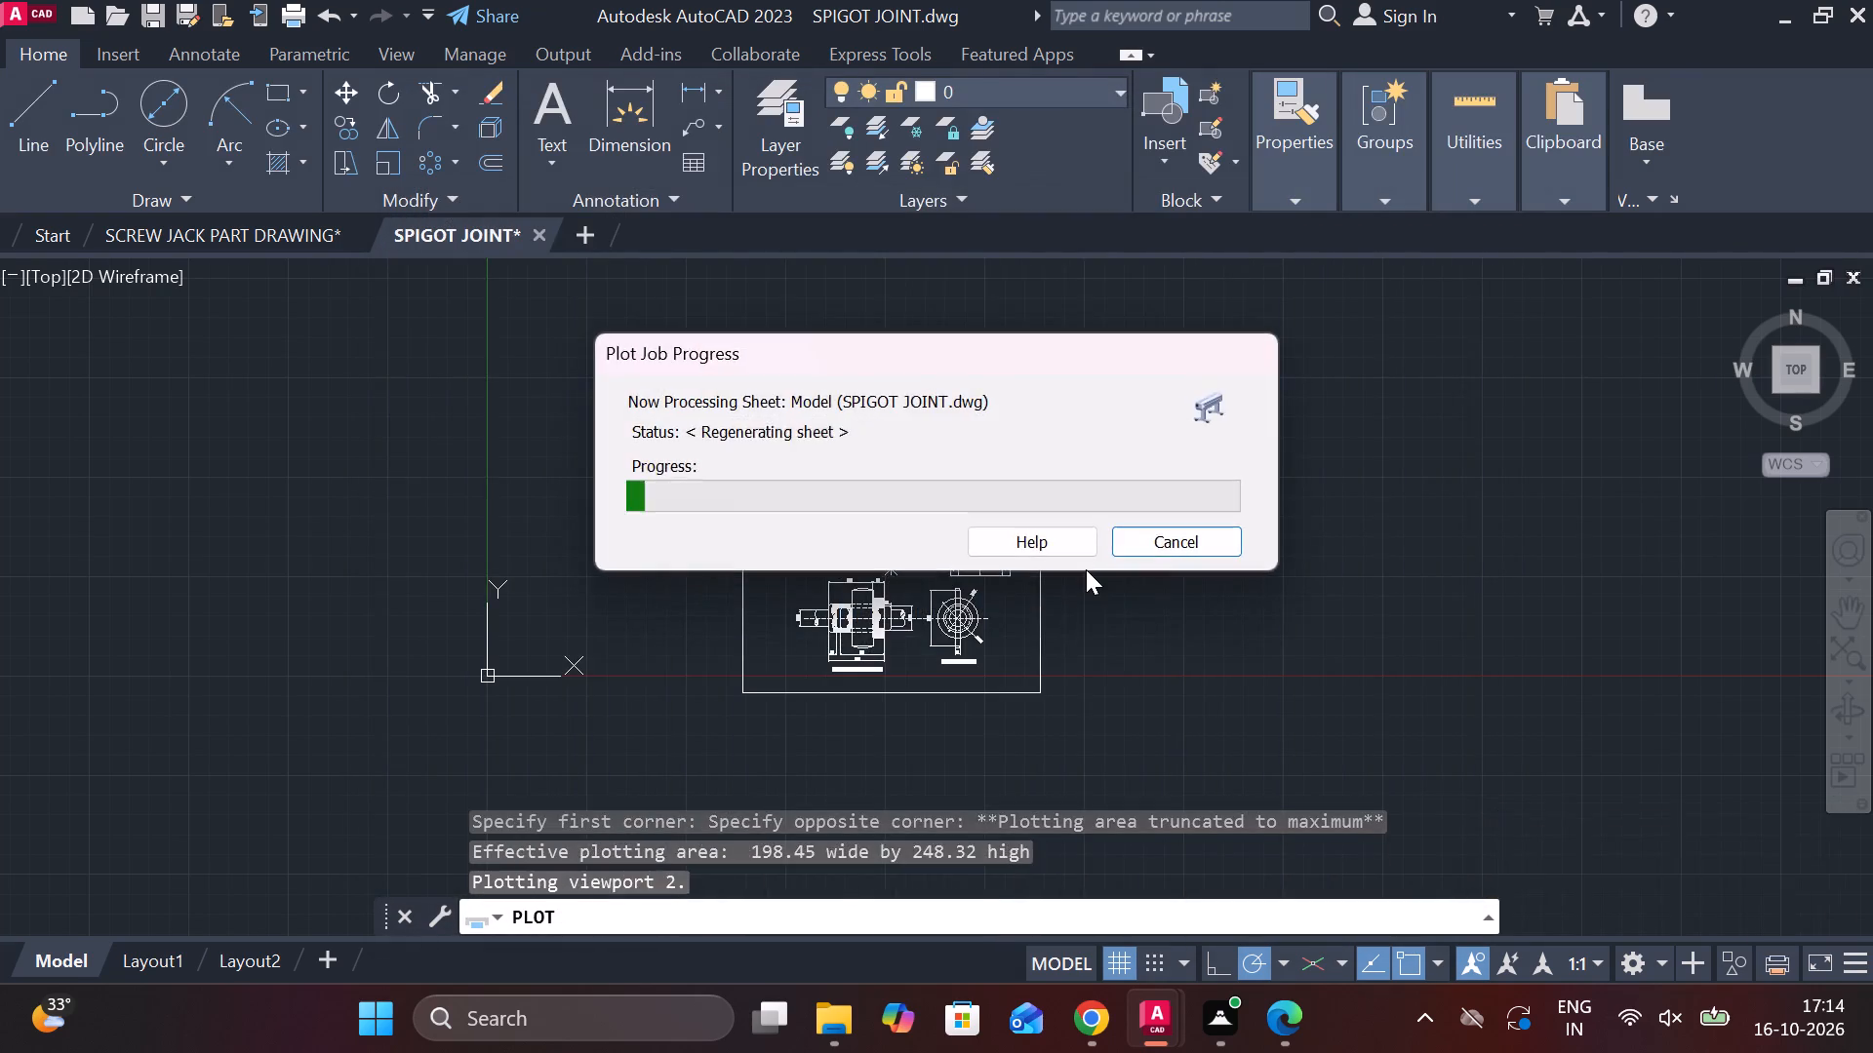
# Examine the plotted PDF's views, dimensions, bill of materials and border, and return to the drawing.
pyautogui.scroll(-1, 1086, 569)
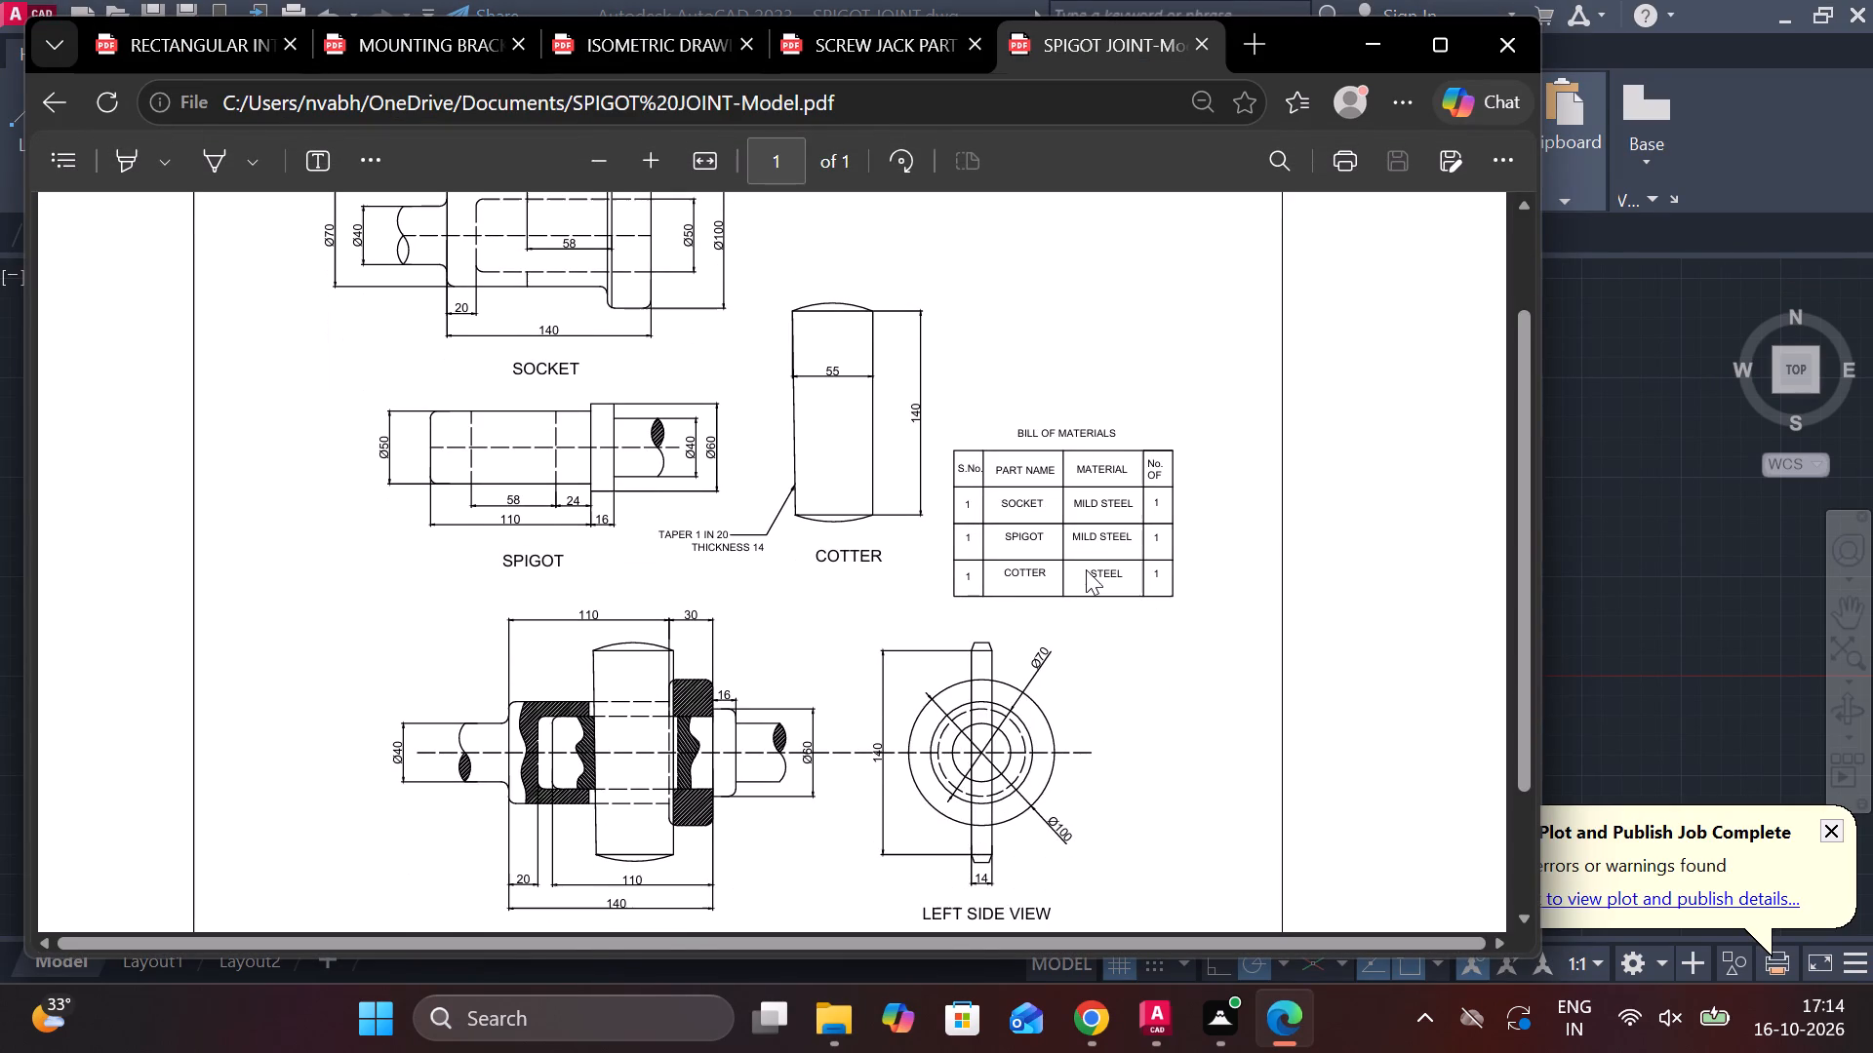
pyautogui.scroll(1, 1049, 506)
pyautogui.scroll(-1, 1049, 506)
pyautogui.scroll(-2, 1043, 596)
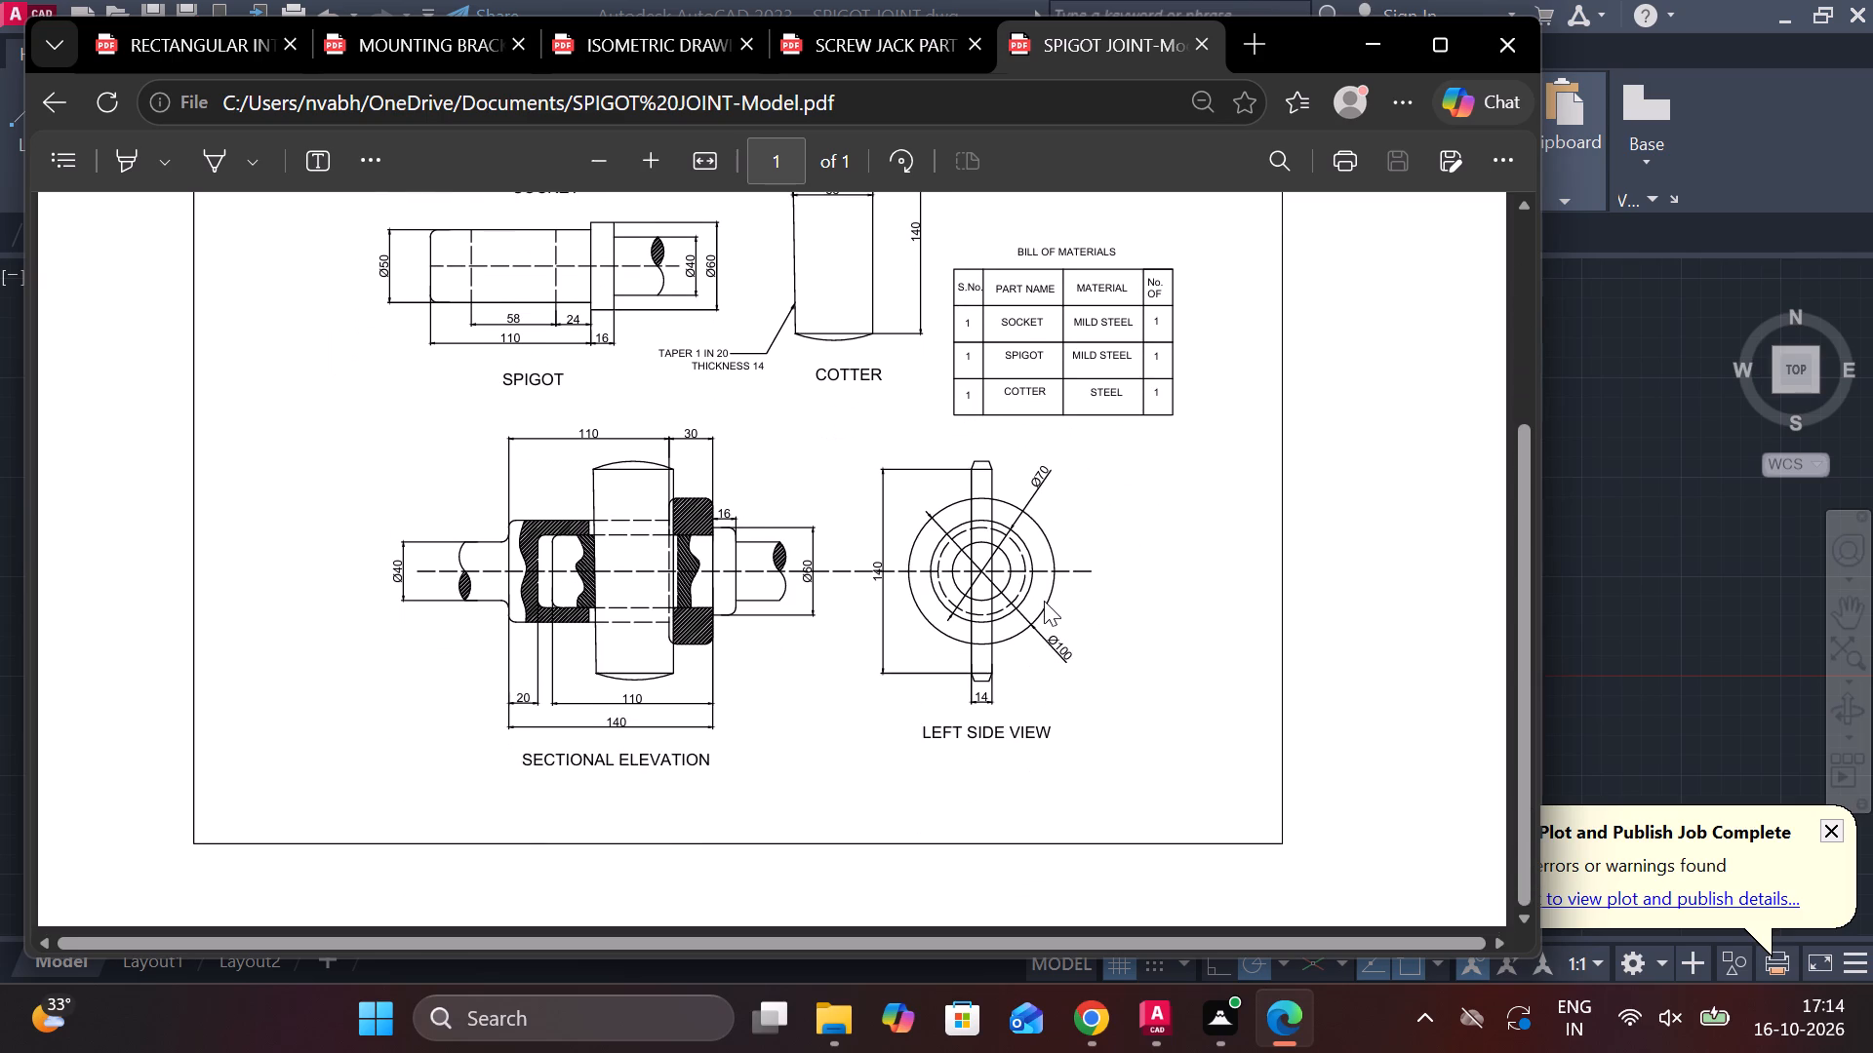
pyautogui.scroll(3, 1044, 601)
pyautogui.scroll(-2, 1040, 601)
pyautogui.scroll(2, 1071, 595)
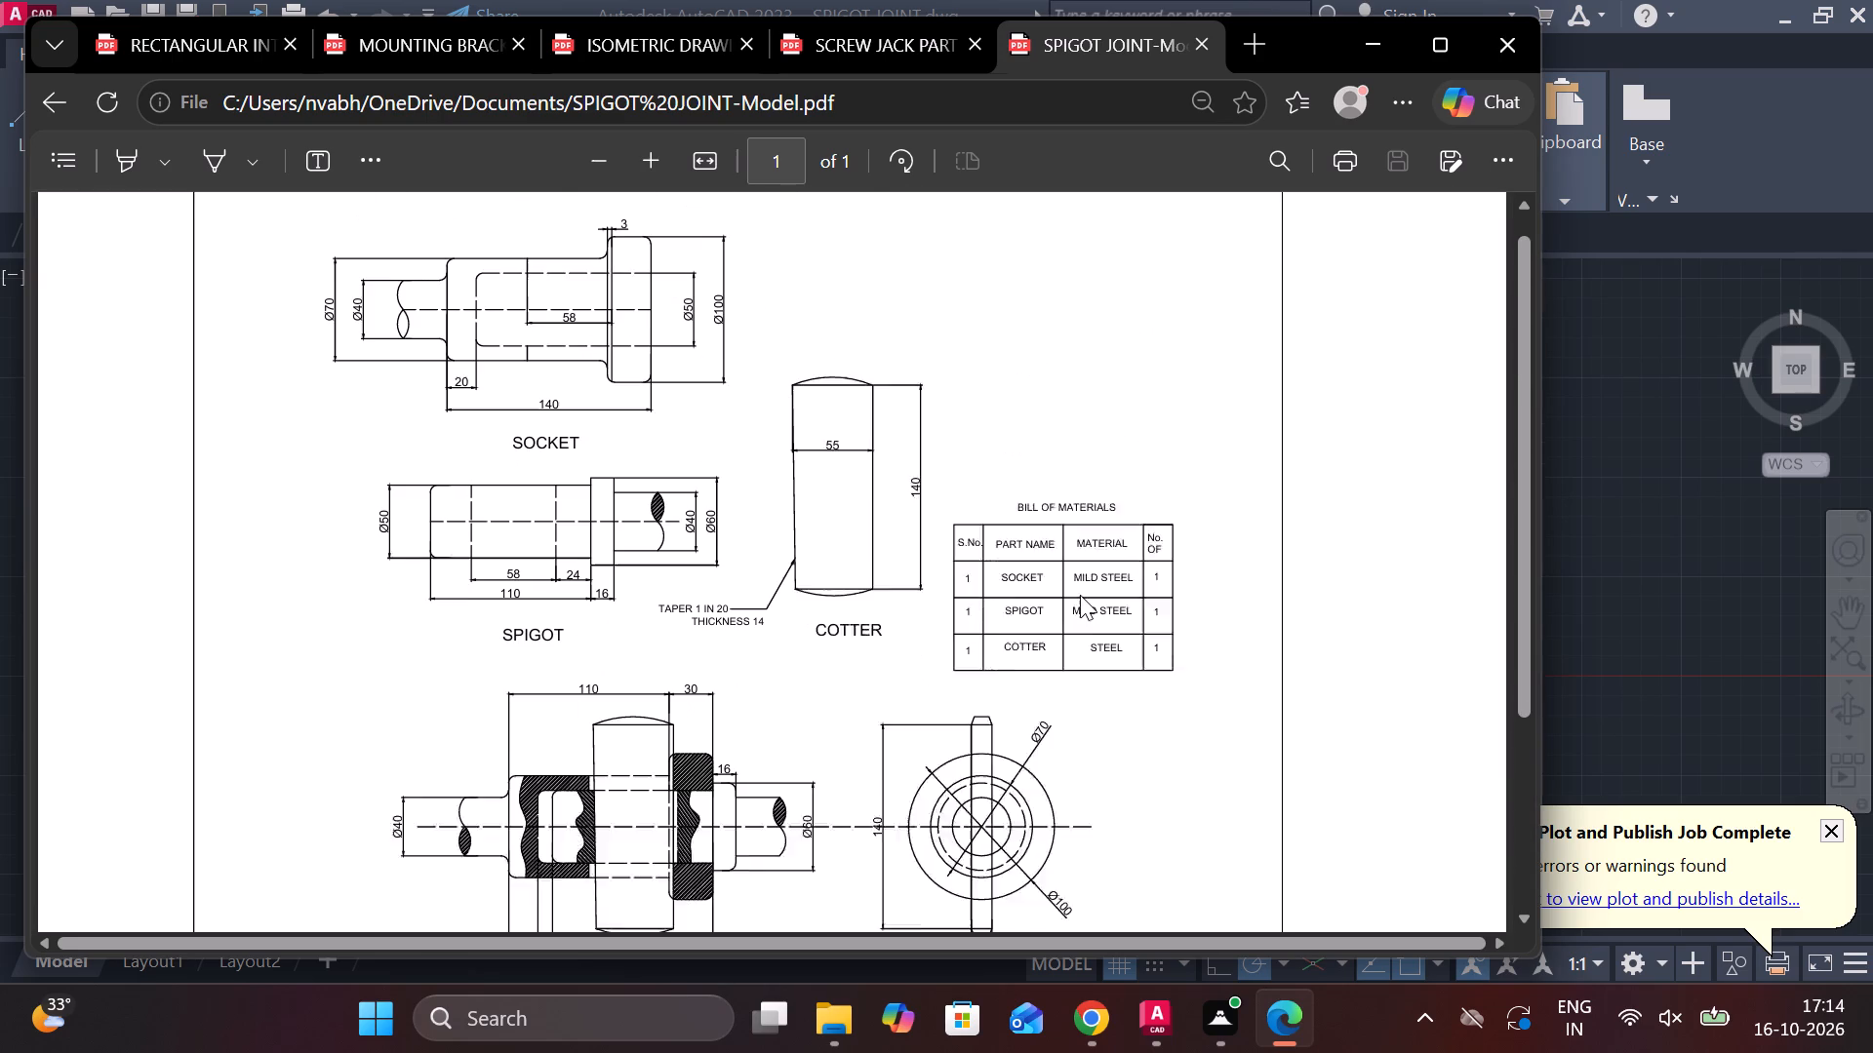
pyautogui.scroll(-1, 1140, 595)
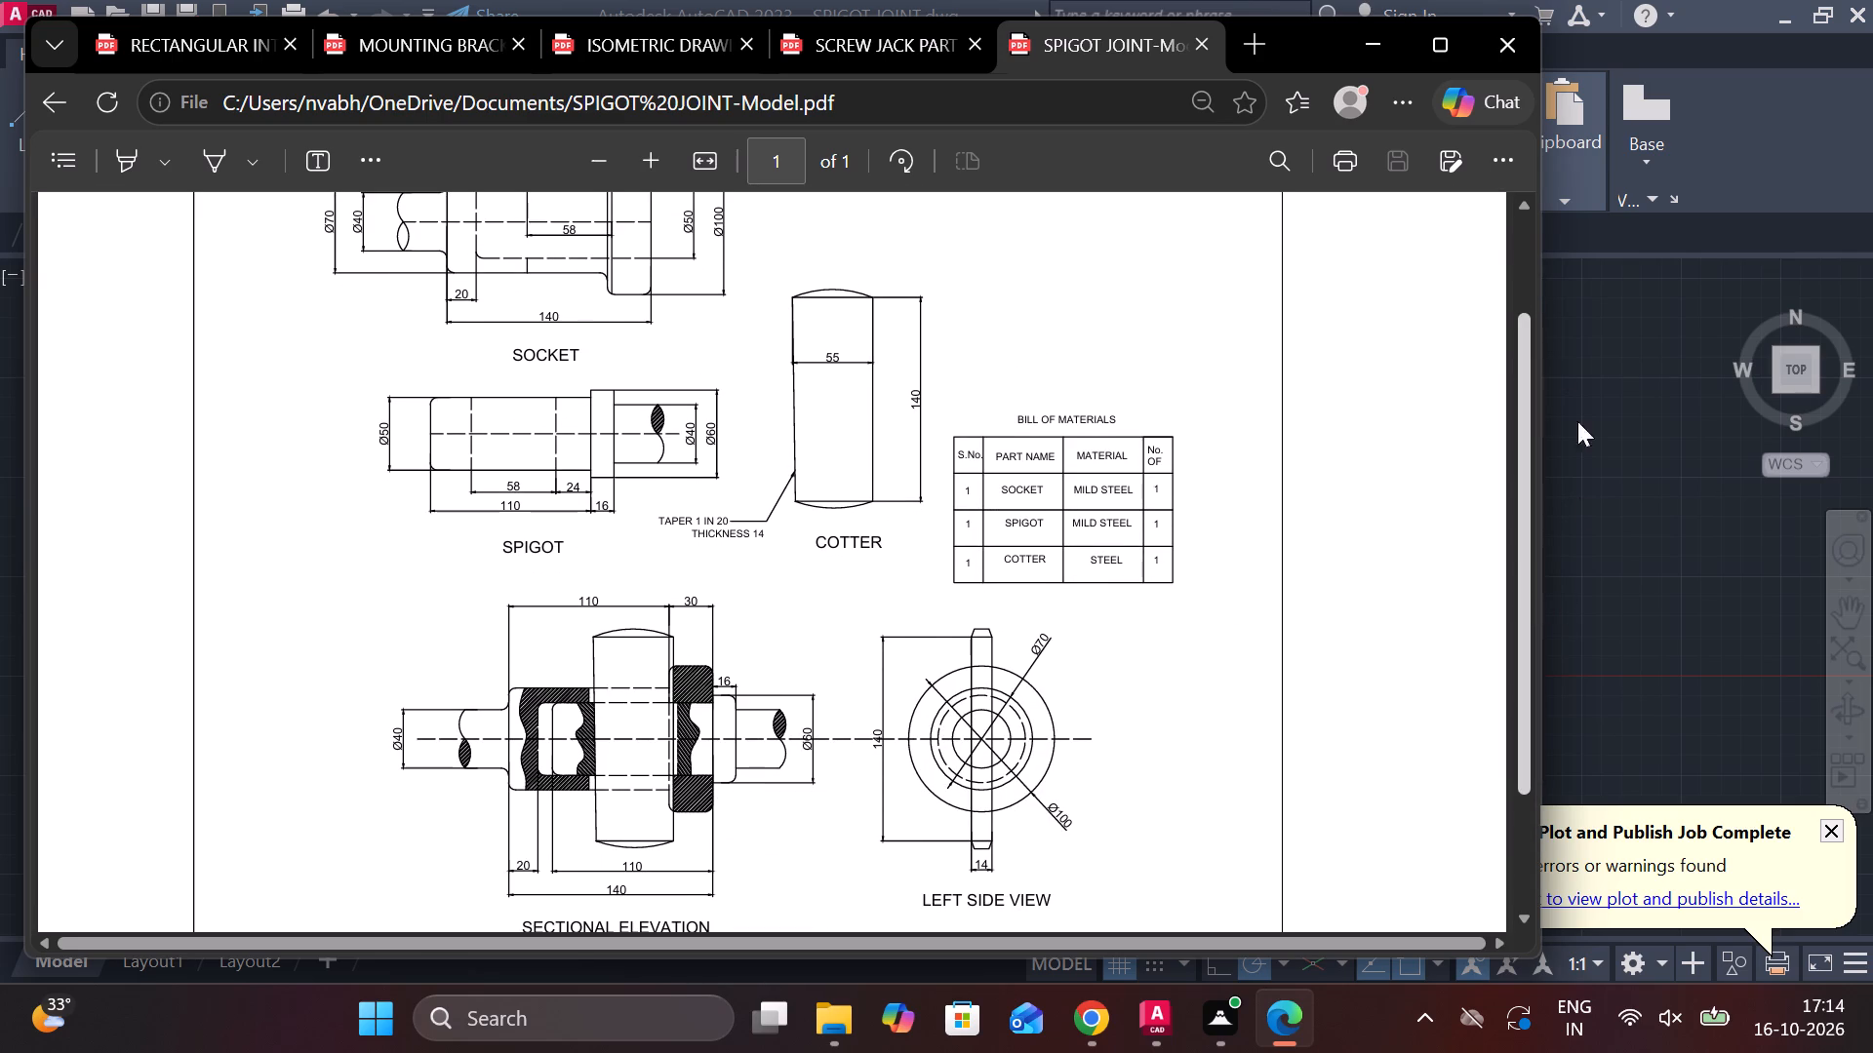
pyautogui.click(1399, 56)
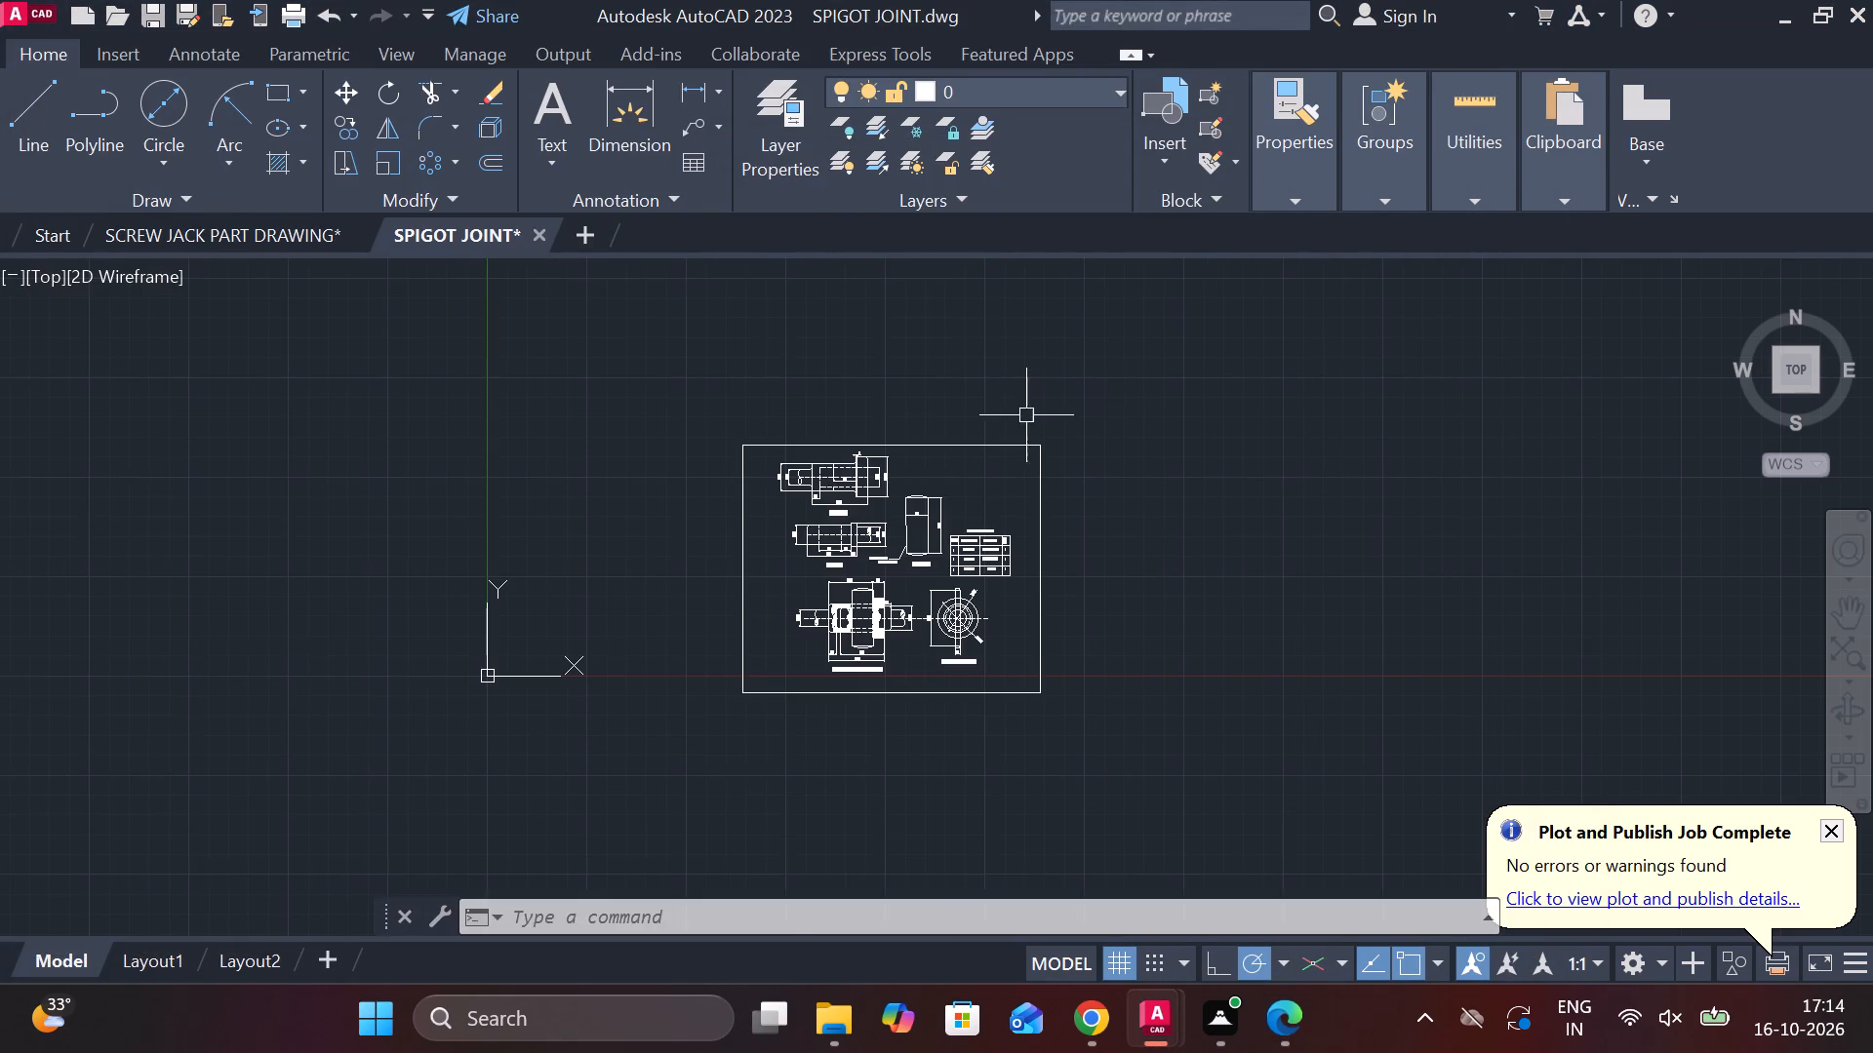
# Stretch the border's top edge upward to make more room above the socket view.
pyautogui.scroll(2, 932, 421)
pyautogui.click(928, 478)
pyautogui.click(834, 476)
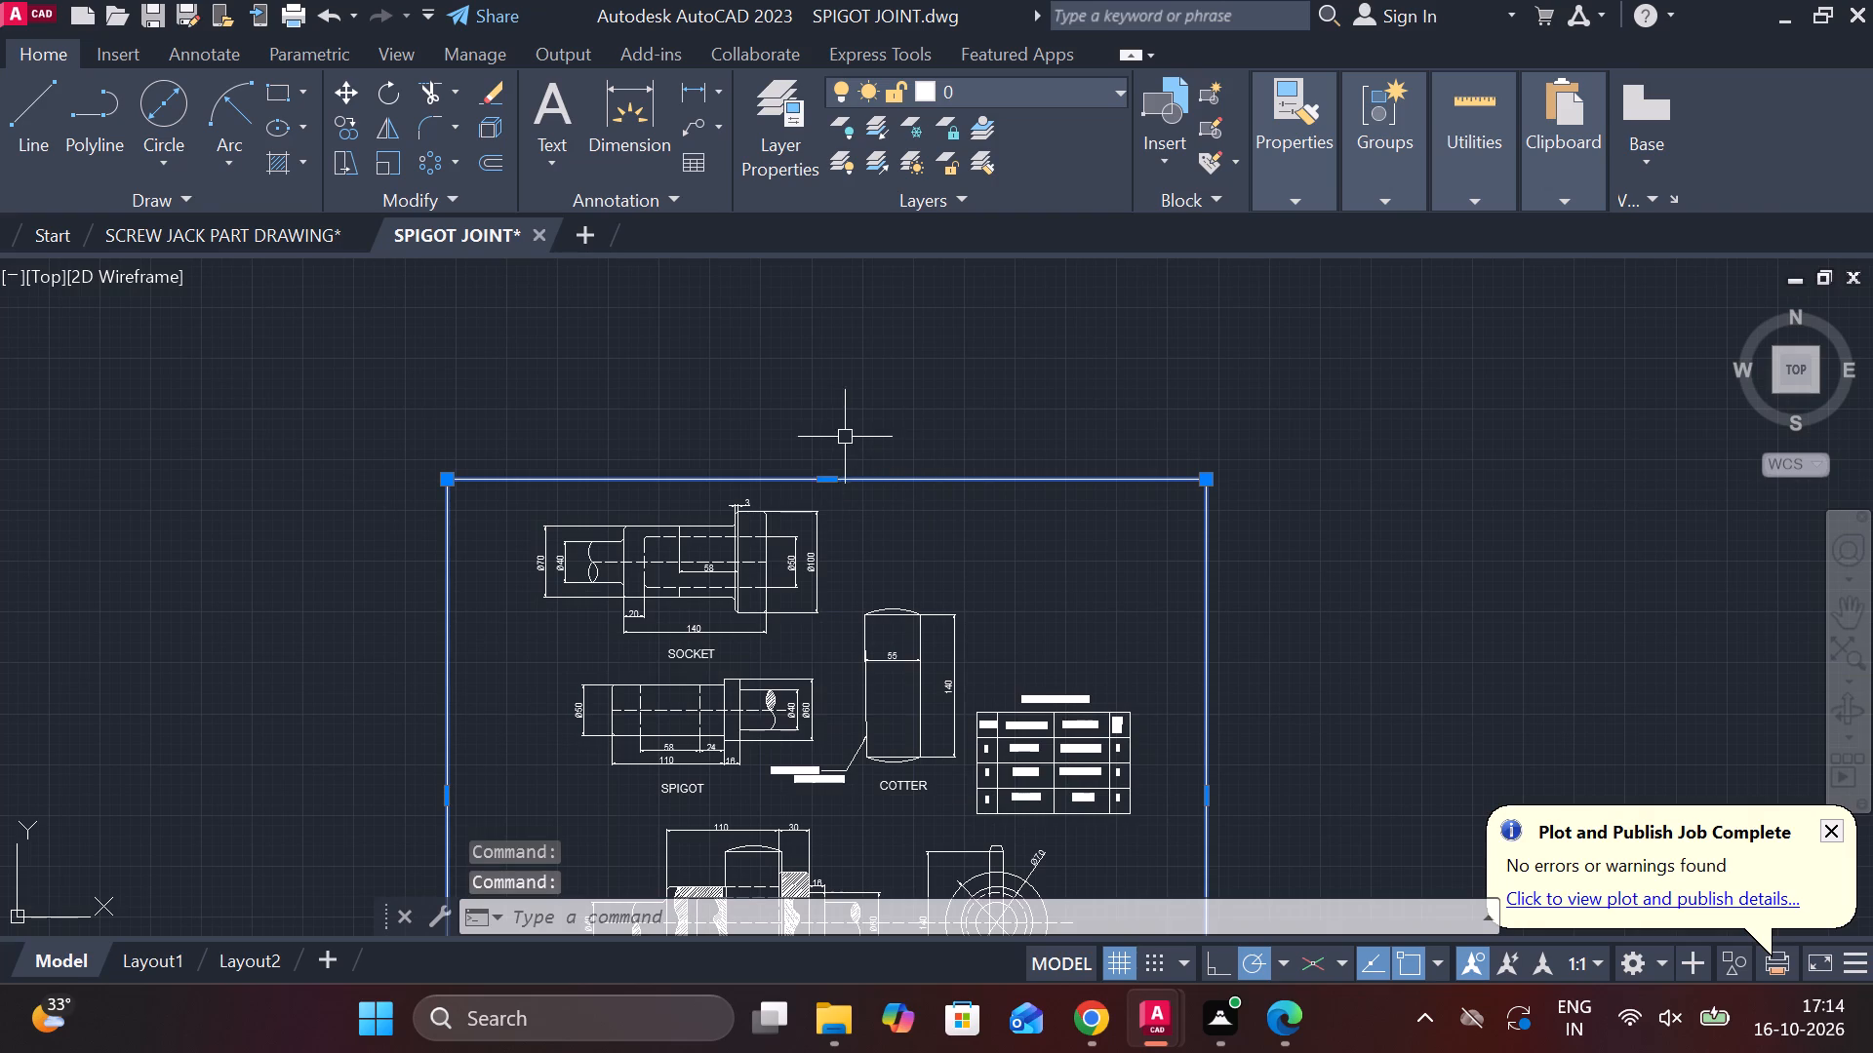
pyautogui.click(829, 483)
pyautogui.click(829, 416)
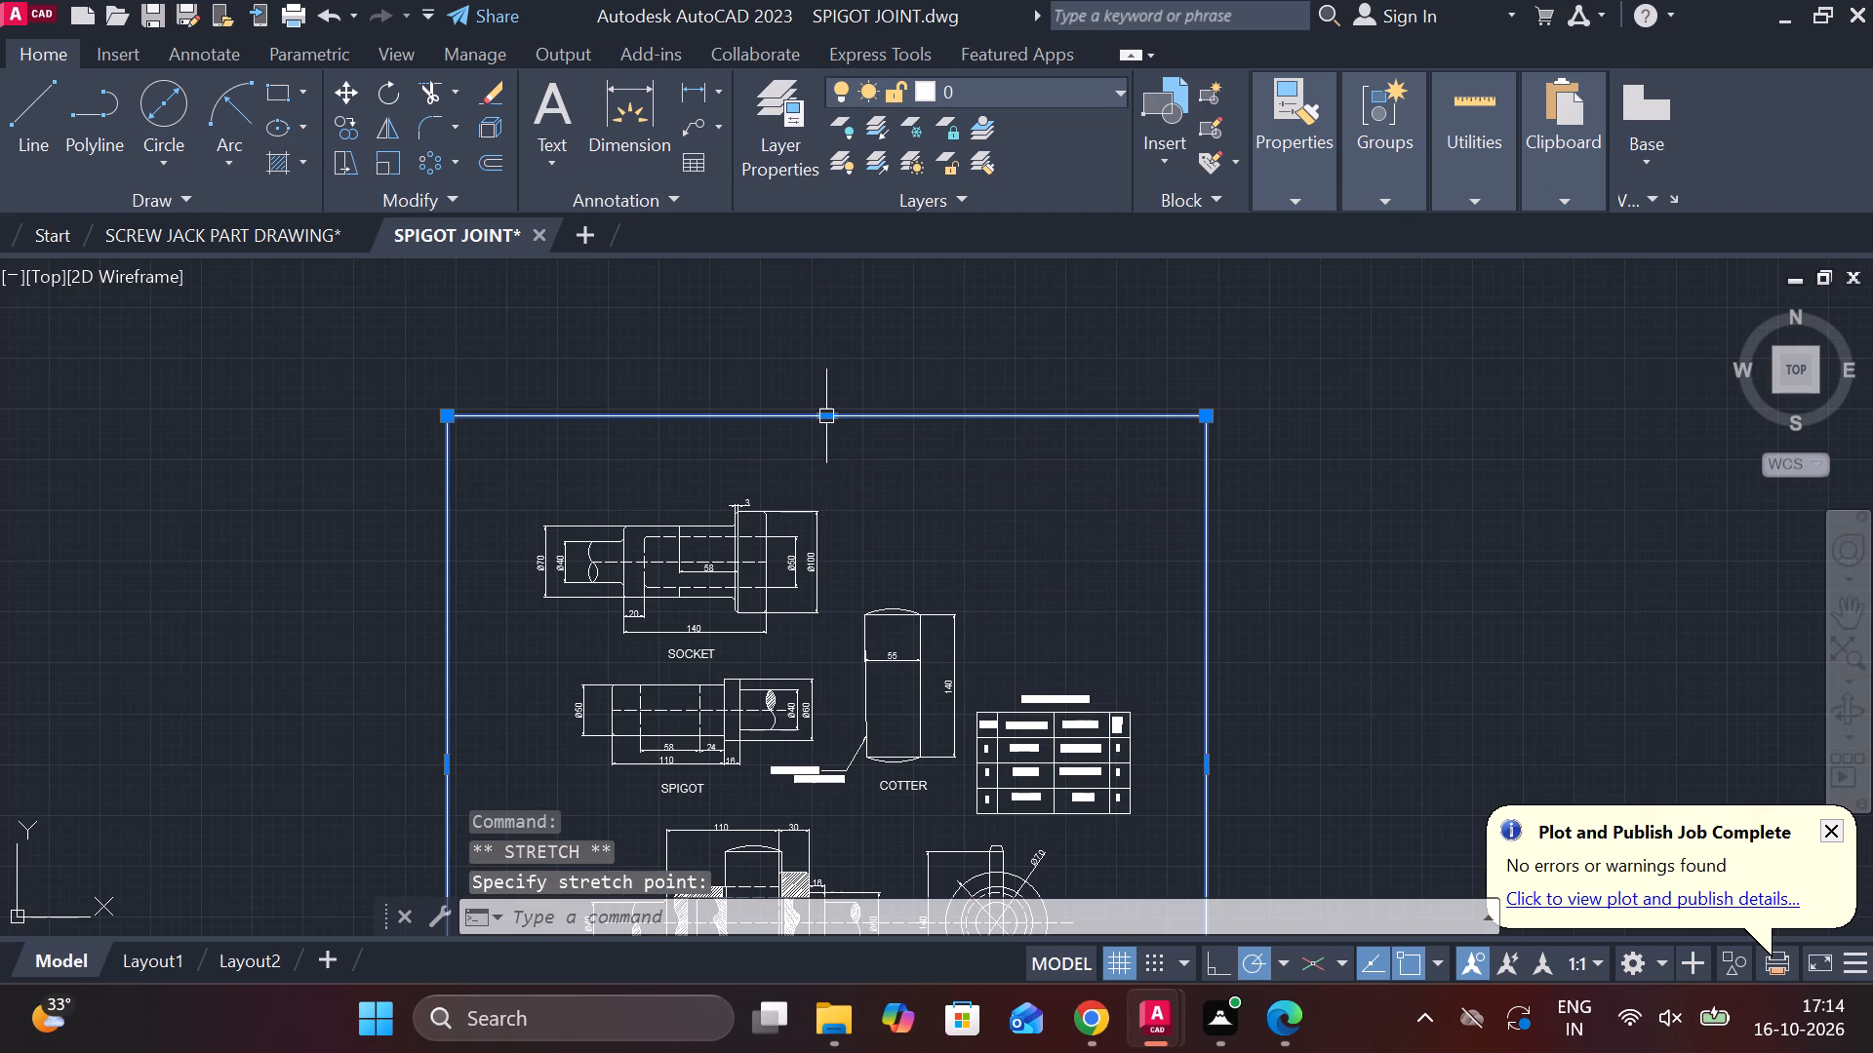
pyautogui.scroll(1, 845, 484)
pyautogui.press('Escape')
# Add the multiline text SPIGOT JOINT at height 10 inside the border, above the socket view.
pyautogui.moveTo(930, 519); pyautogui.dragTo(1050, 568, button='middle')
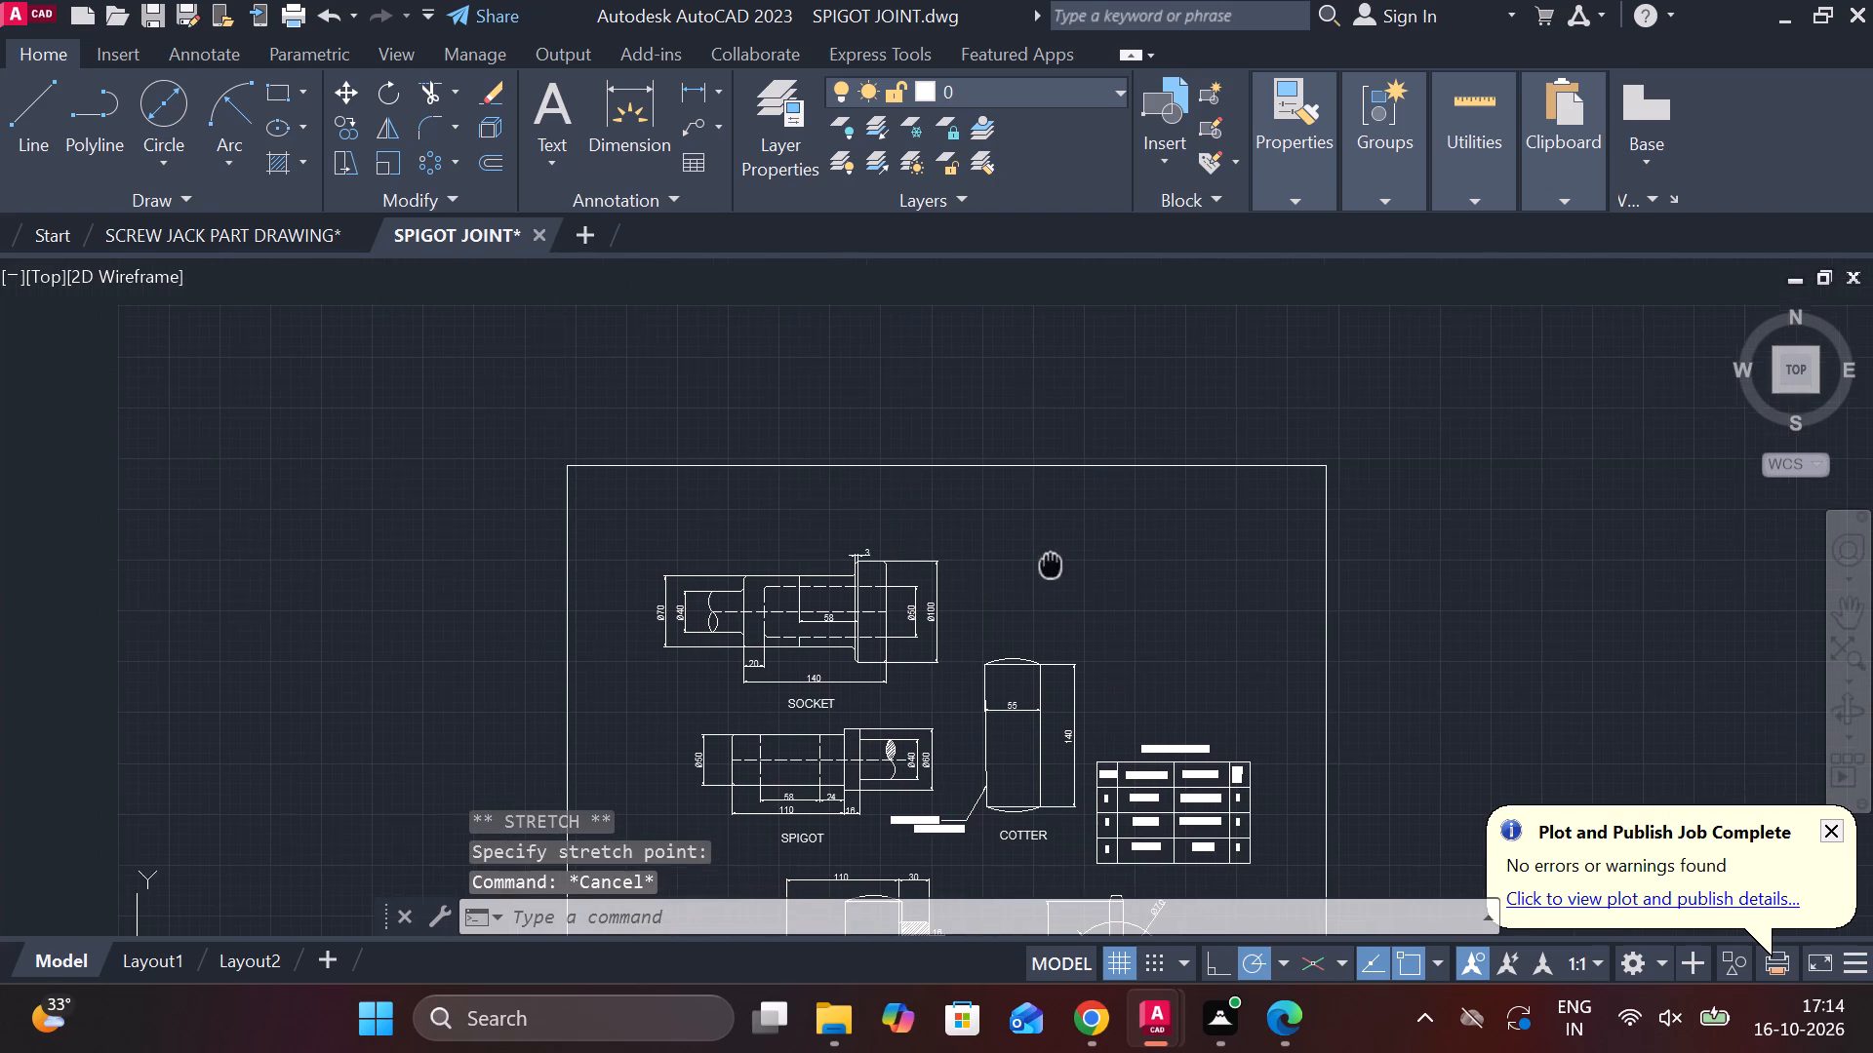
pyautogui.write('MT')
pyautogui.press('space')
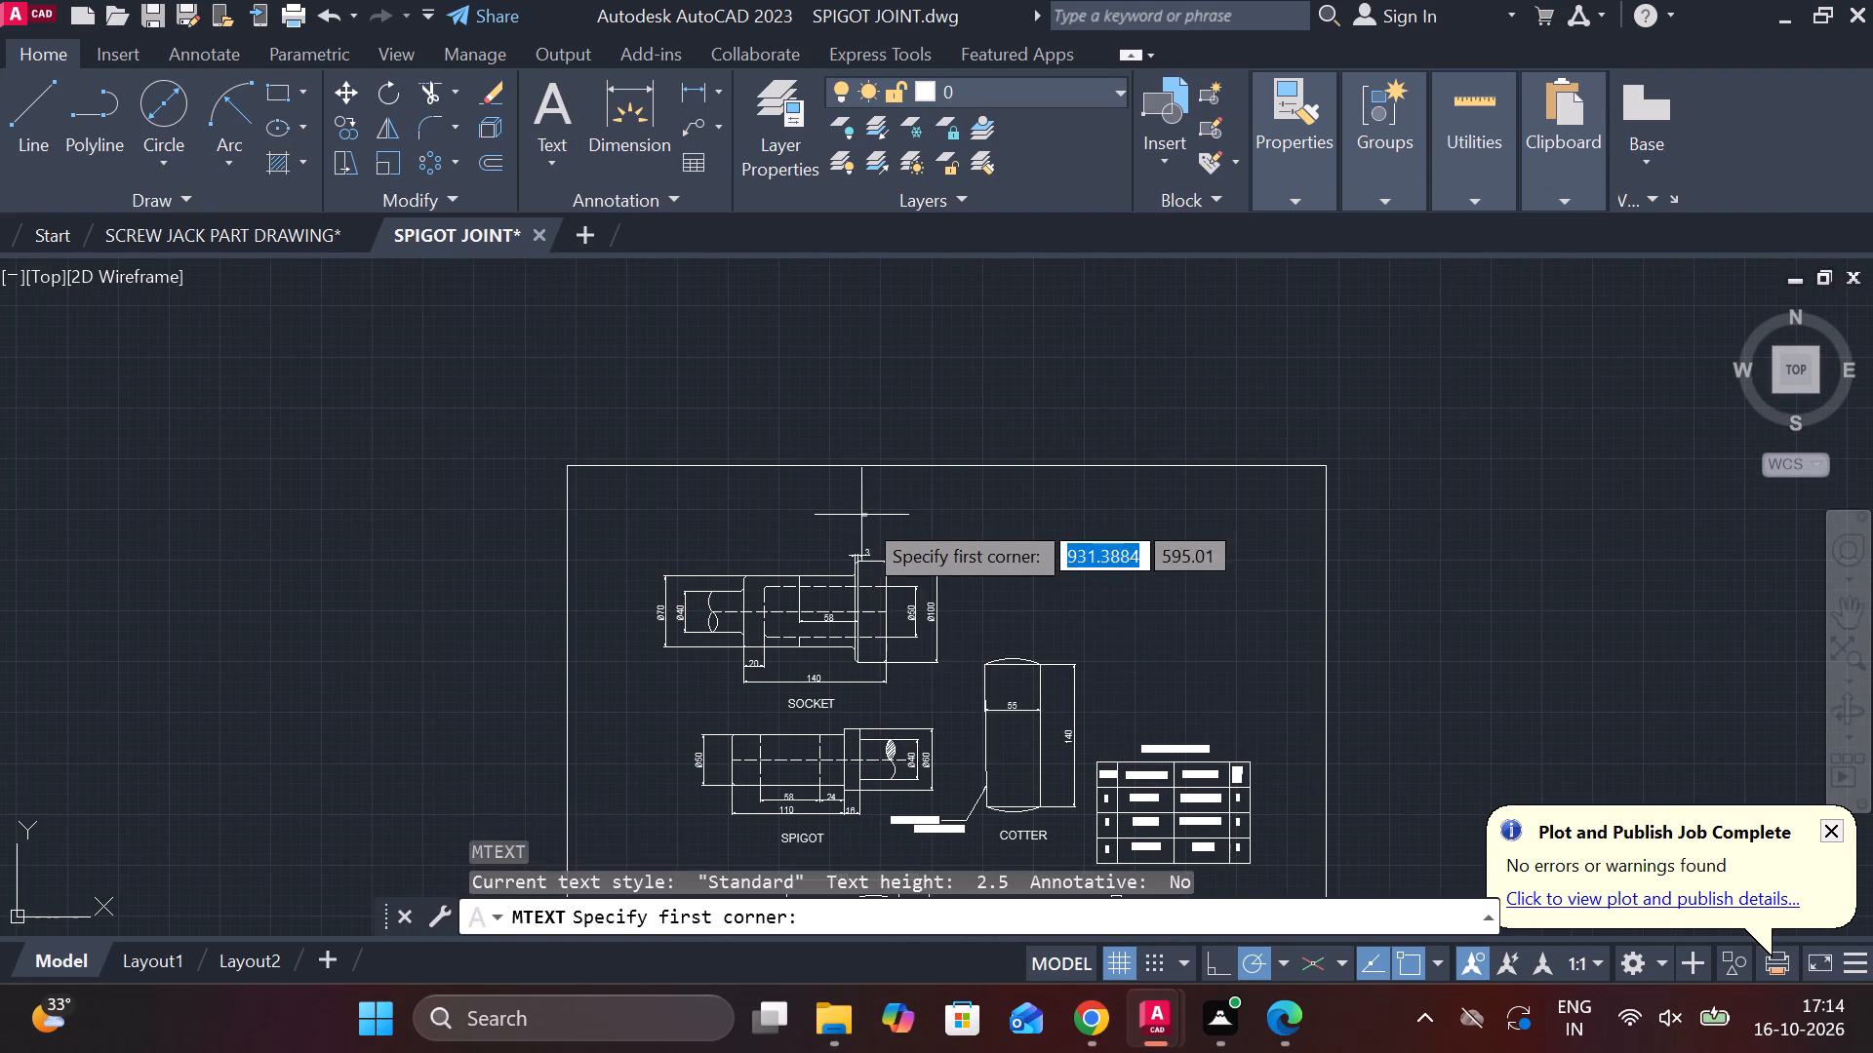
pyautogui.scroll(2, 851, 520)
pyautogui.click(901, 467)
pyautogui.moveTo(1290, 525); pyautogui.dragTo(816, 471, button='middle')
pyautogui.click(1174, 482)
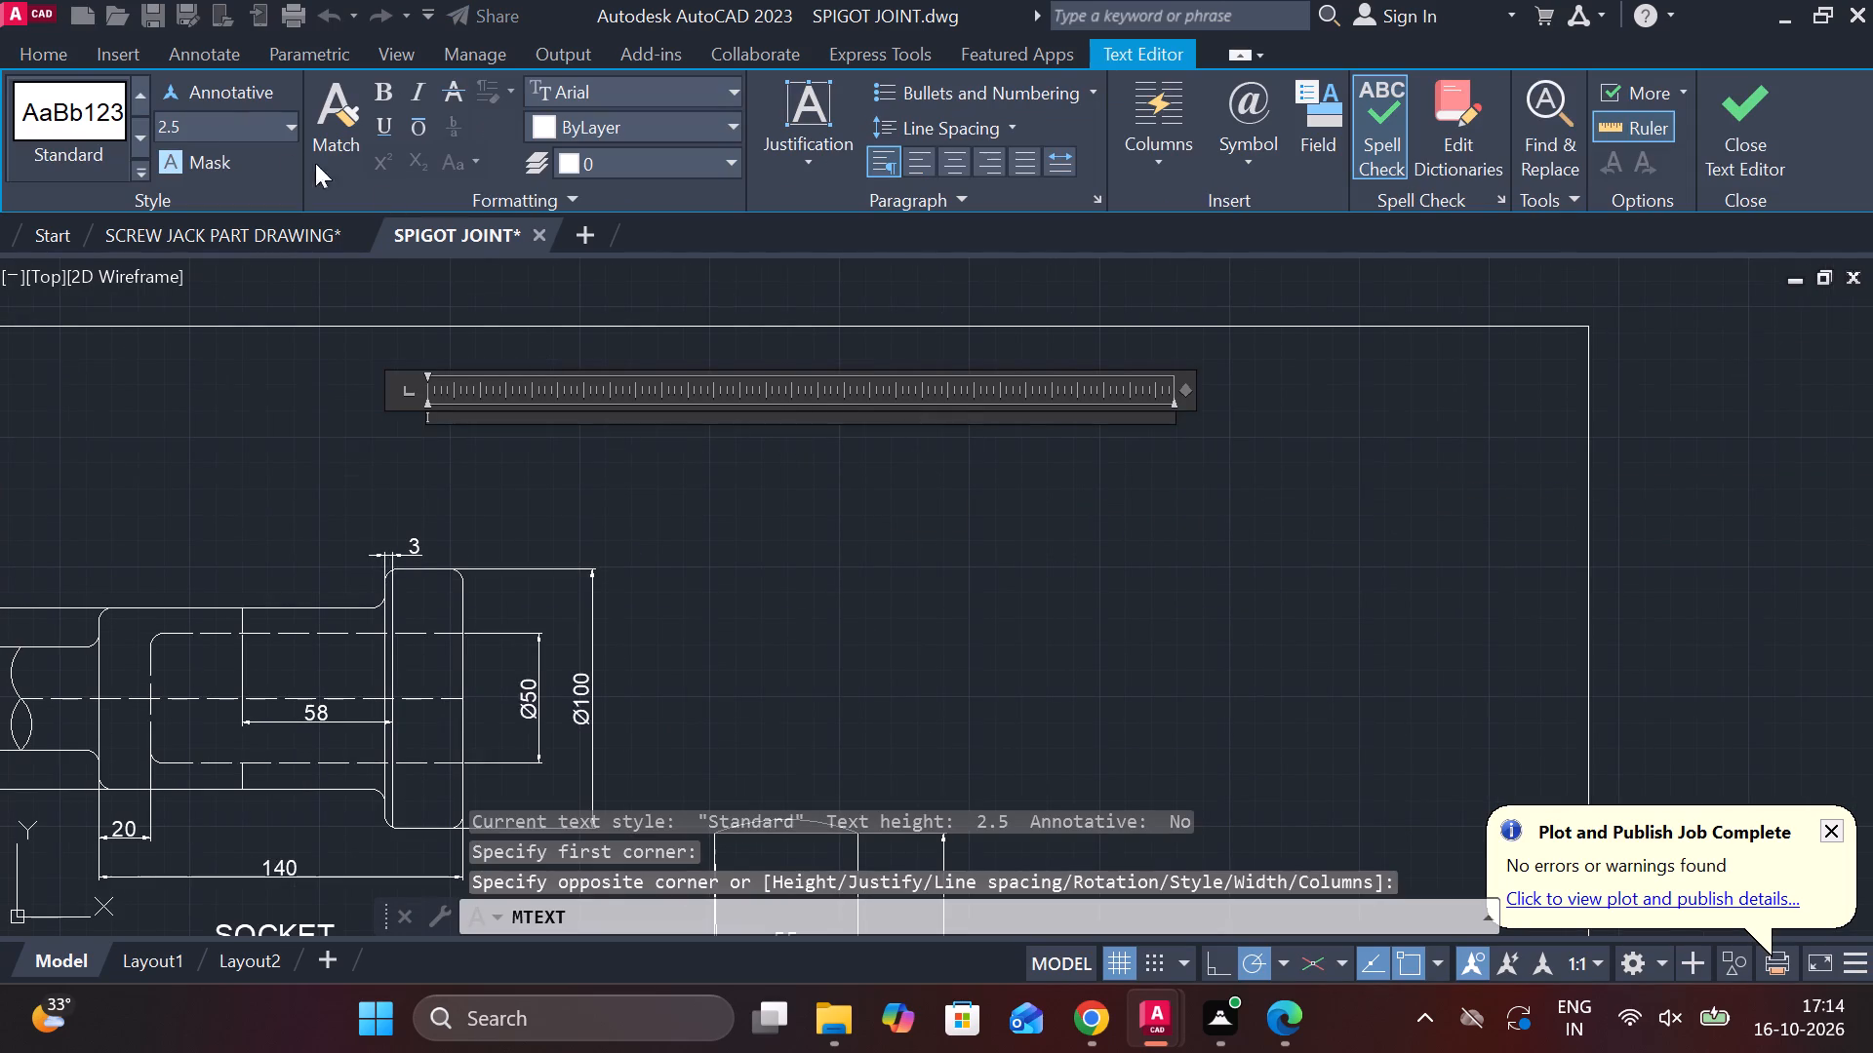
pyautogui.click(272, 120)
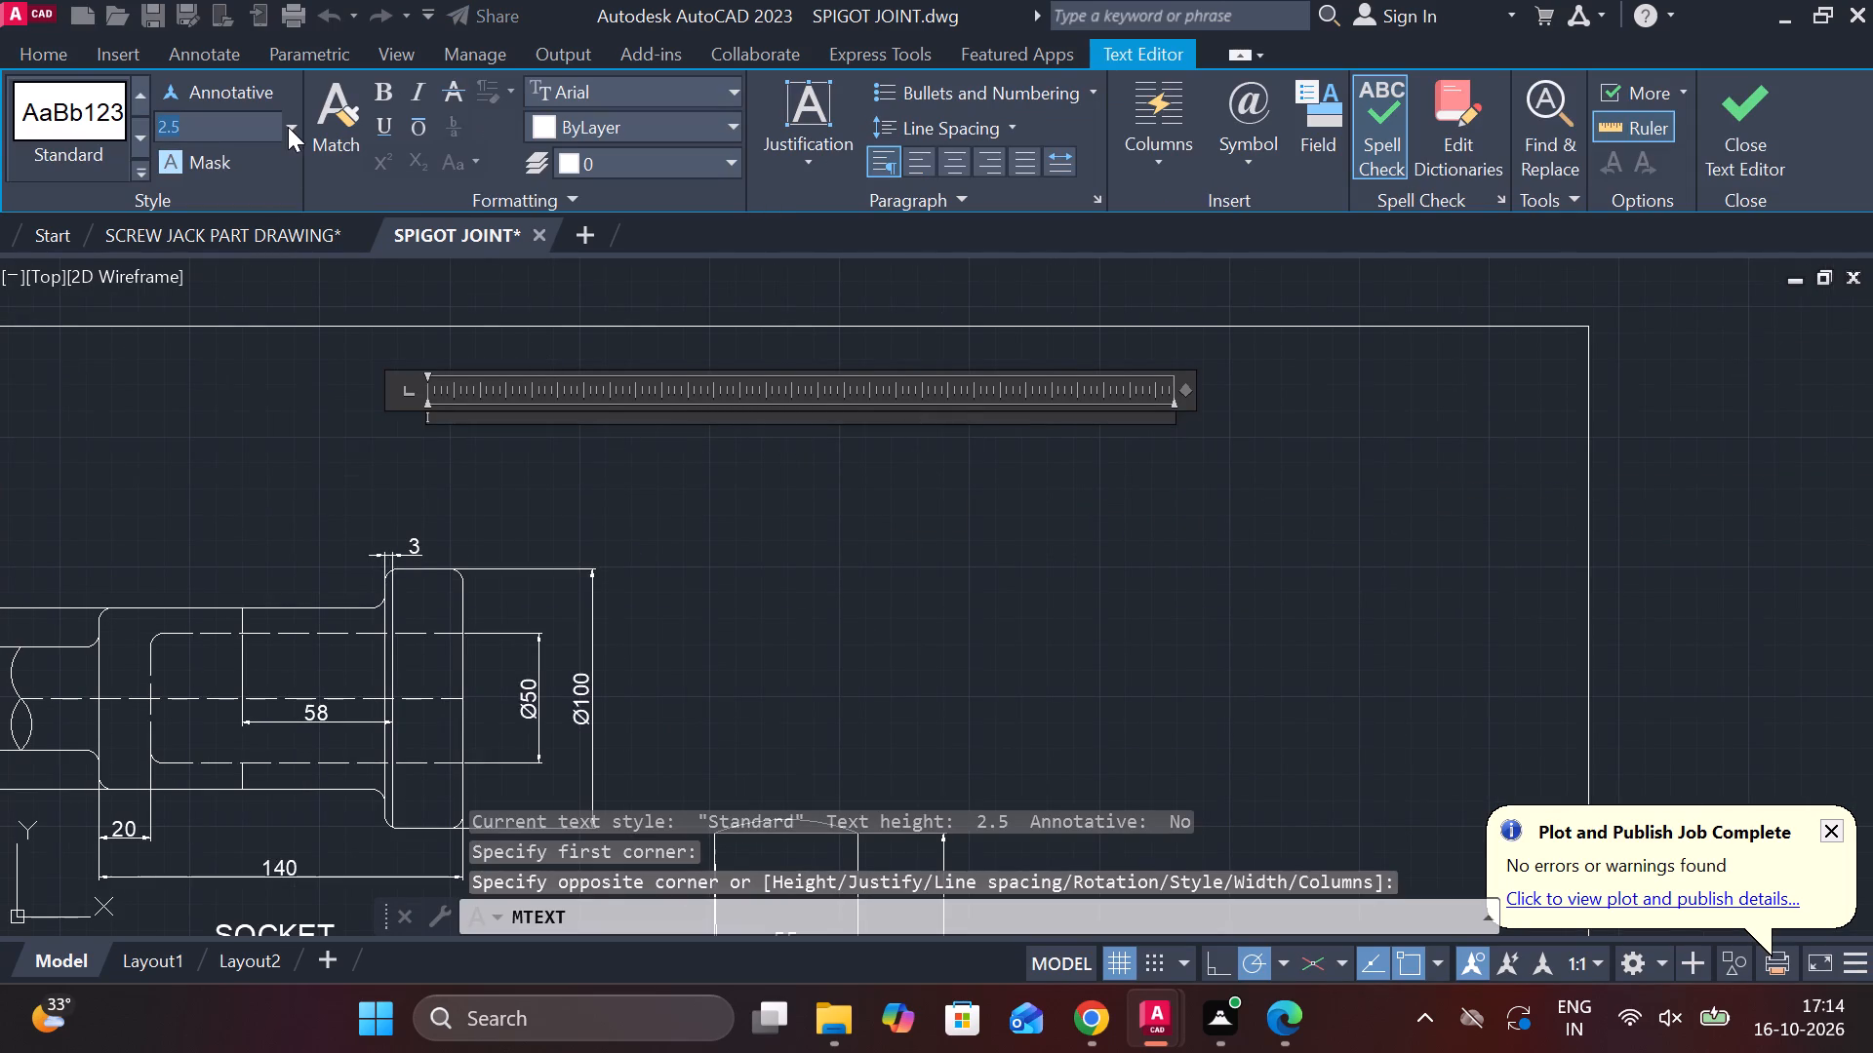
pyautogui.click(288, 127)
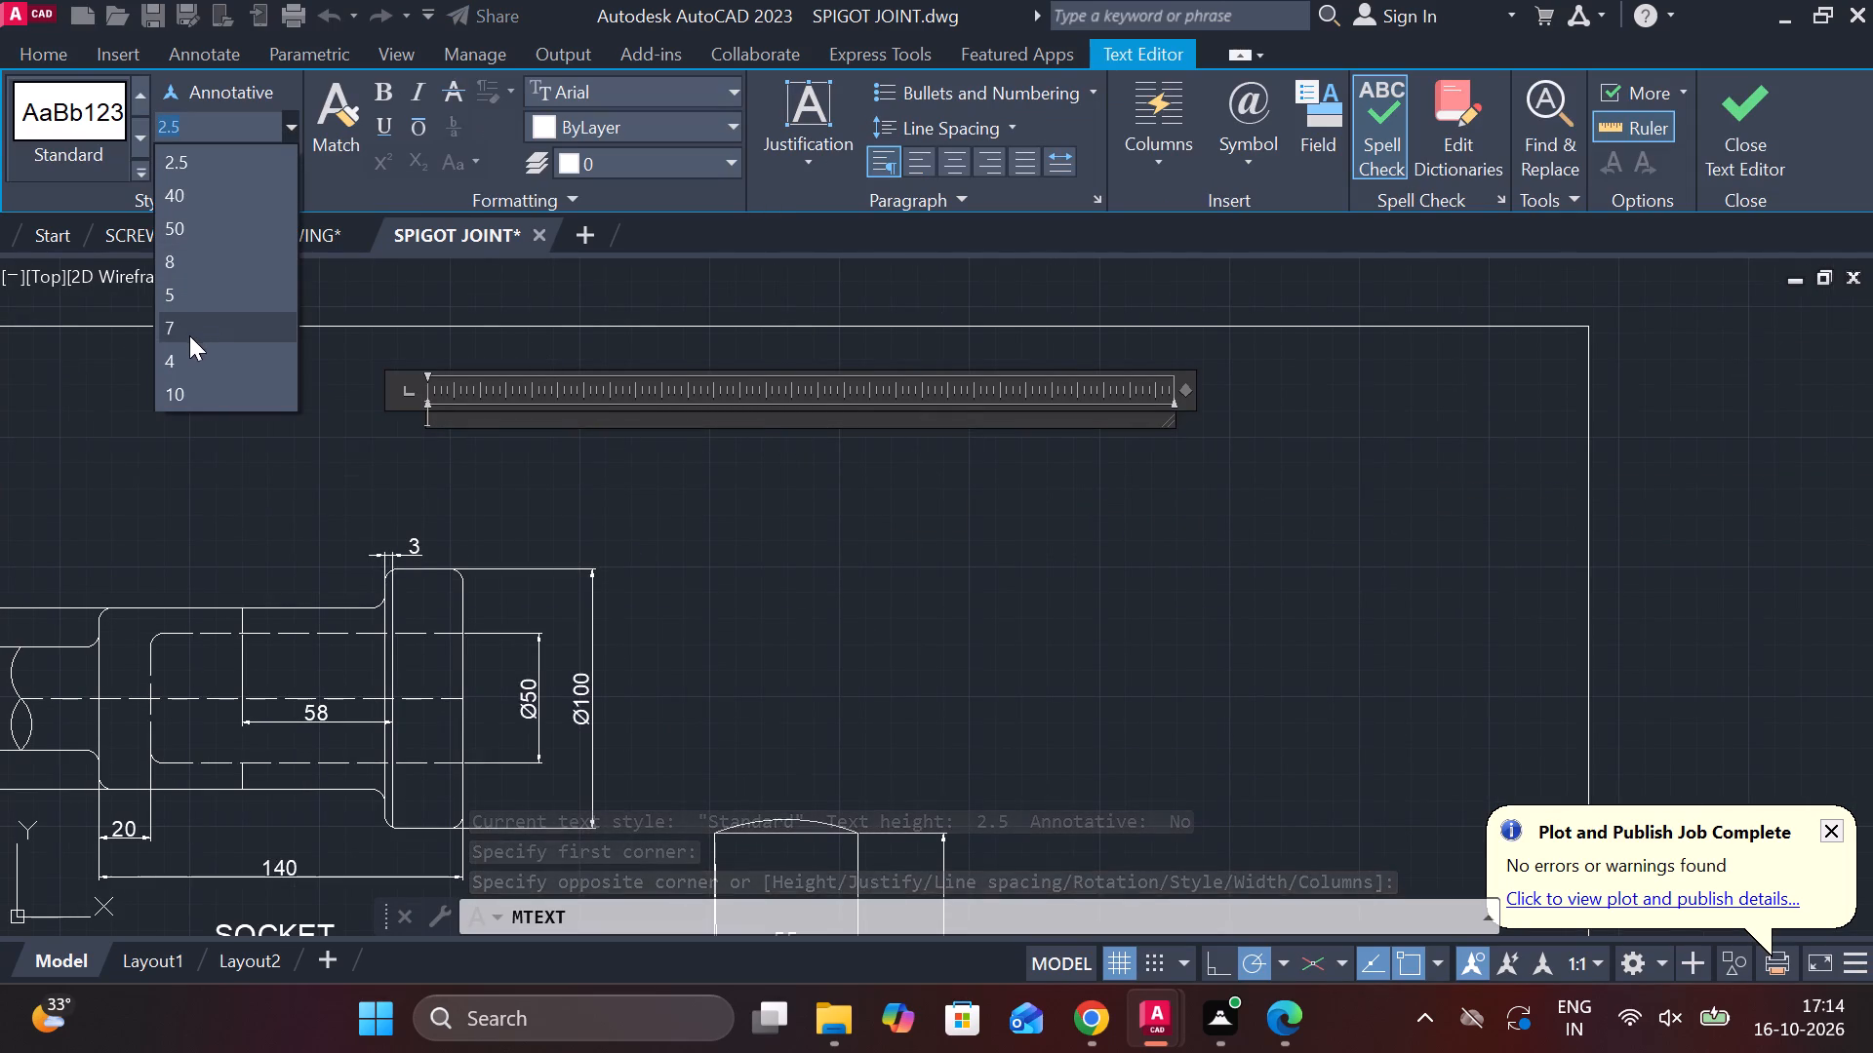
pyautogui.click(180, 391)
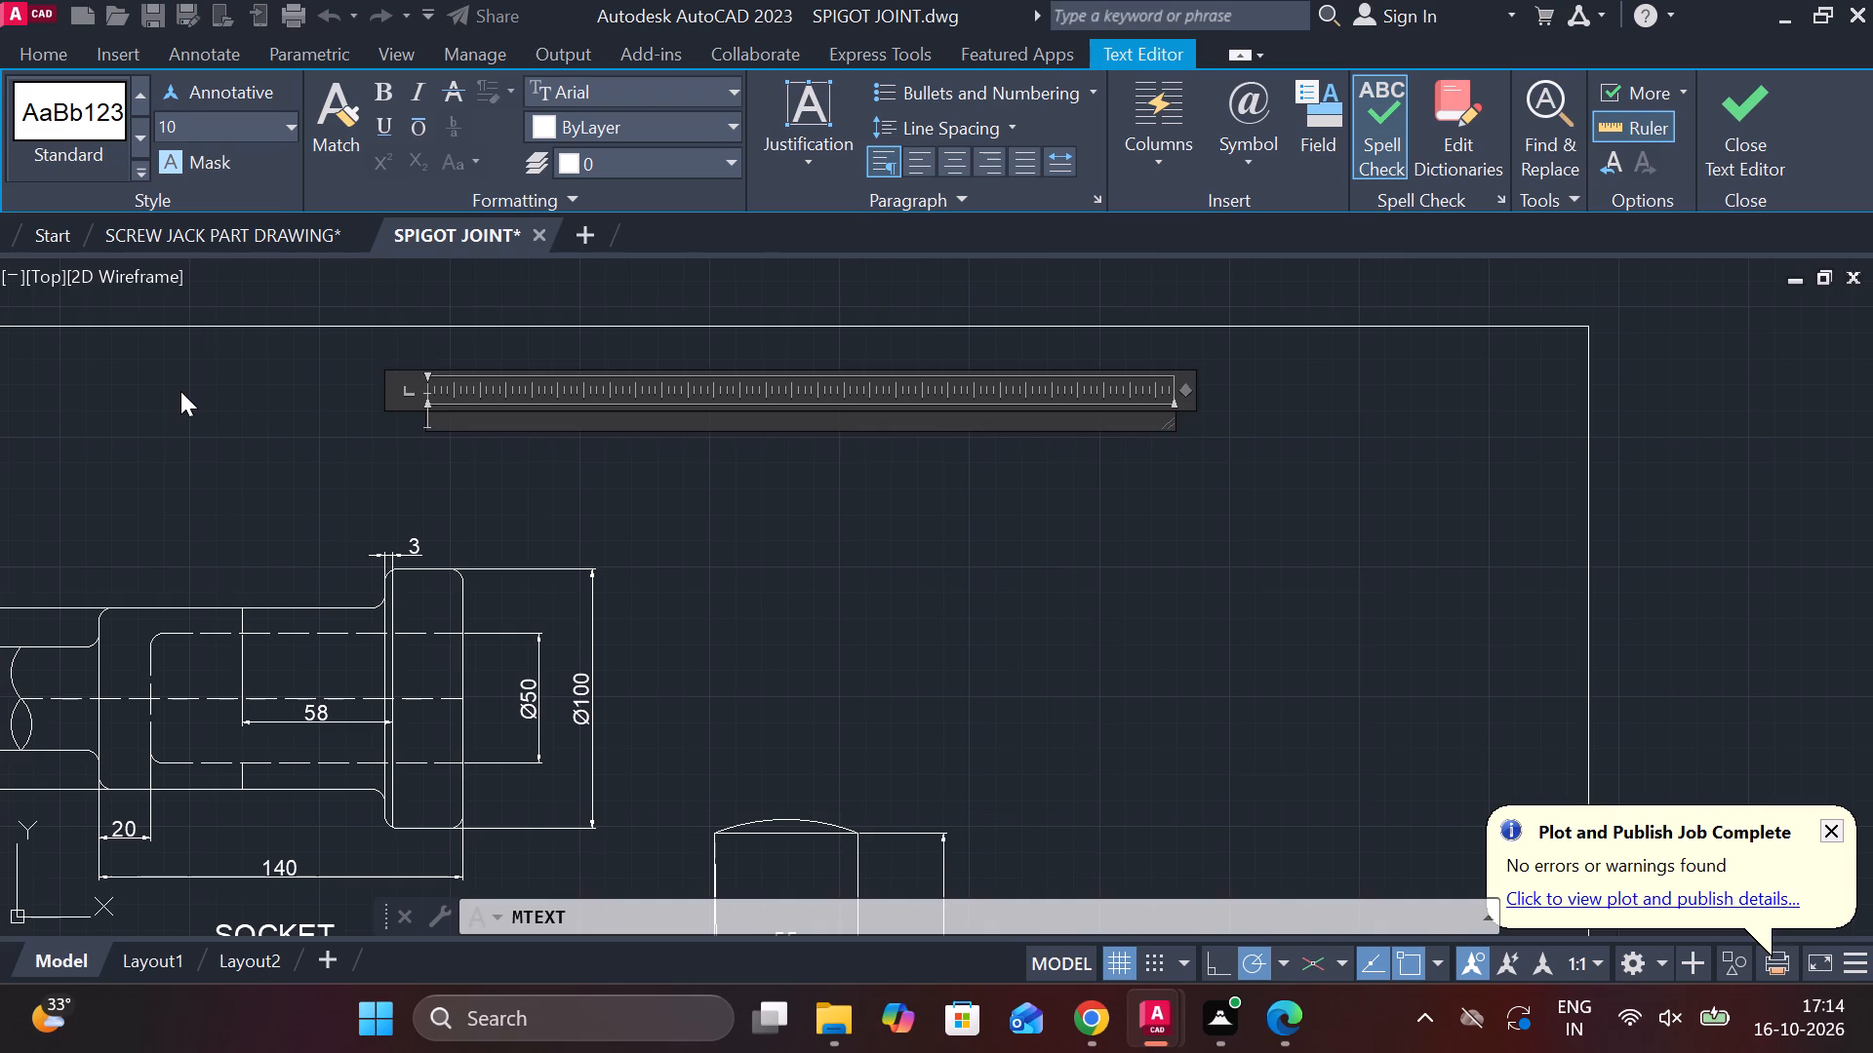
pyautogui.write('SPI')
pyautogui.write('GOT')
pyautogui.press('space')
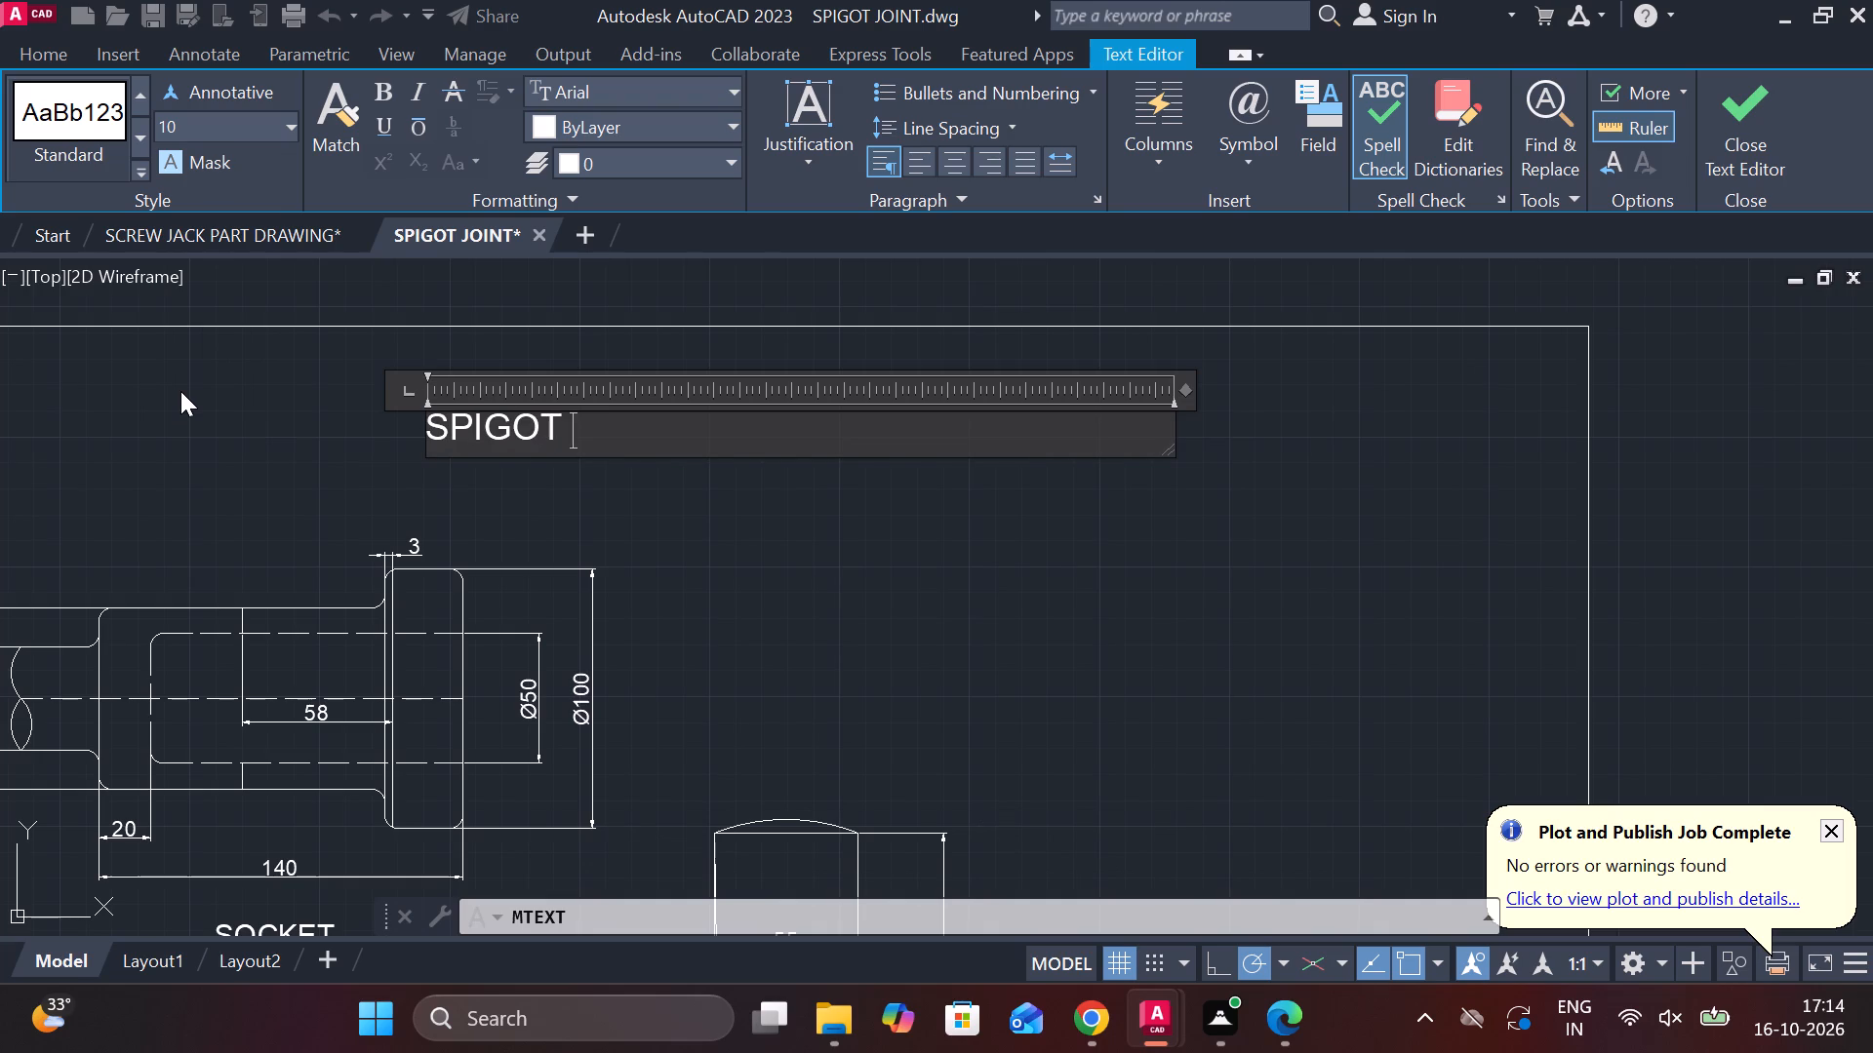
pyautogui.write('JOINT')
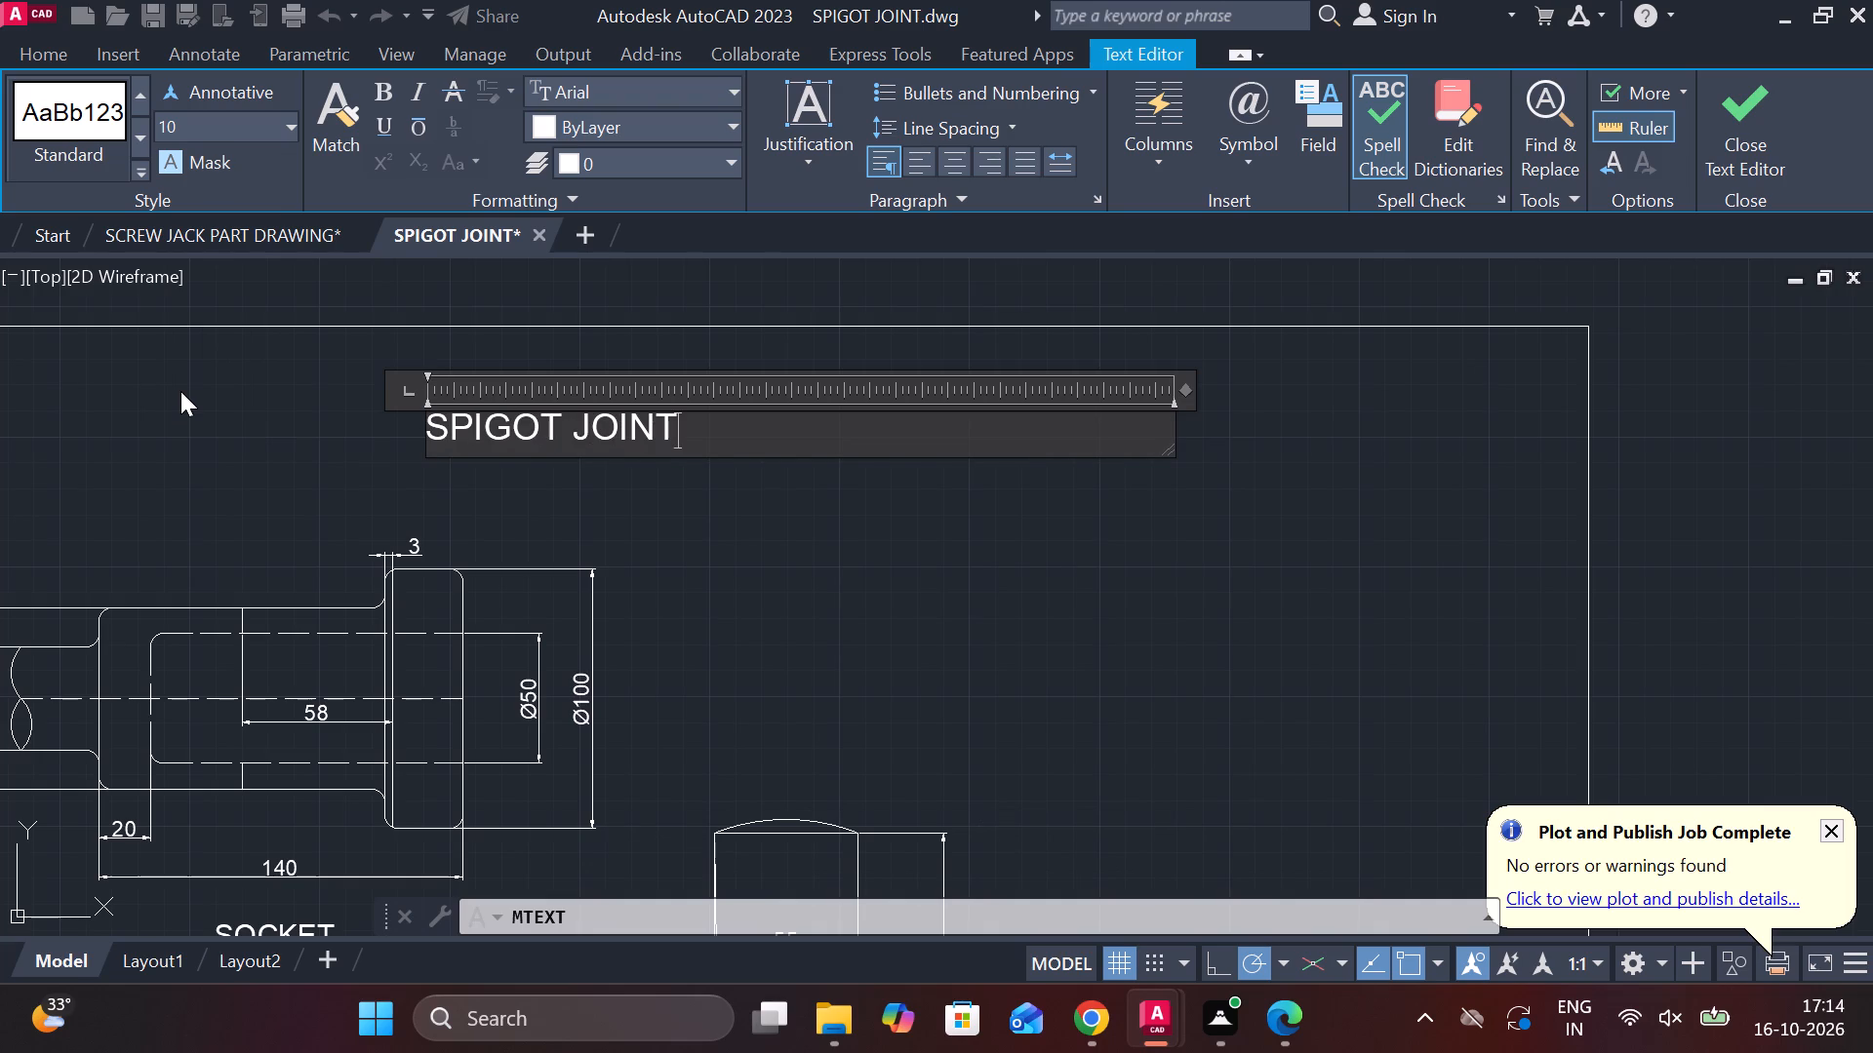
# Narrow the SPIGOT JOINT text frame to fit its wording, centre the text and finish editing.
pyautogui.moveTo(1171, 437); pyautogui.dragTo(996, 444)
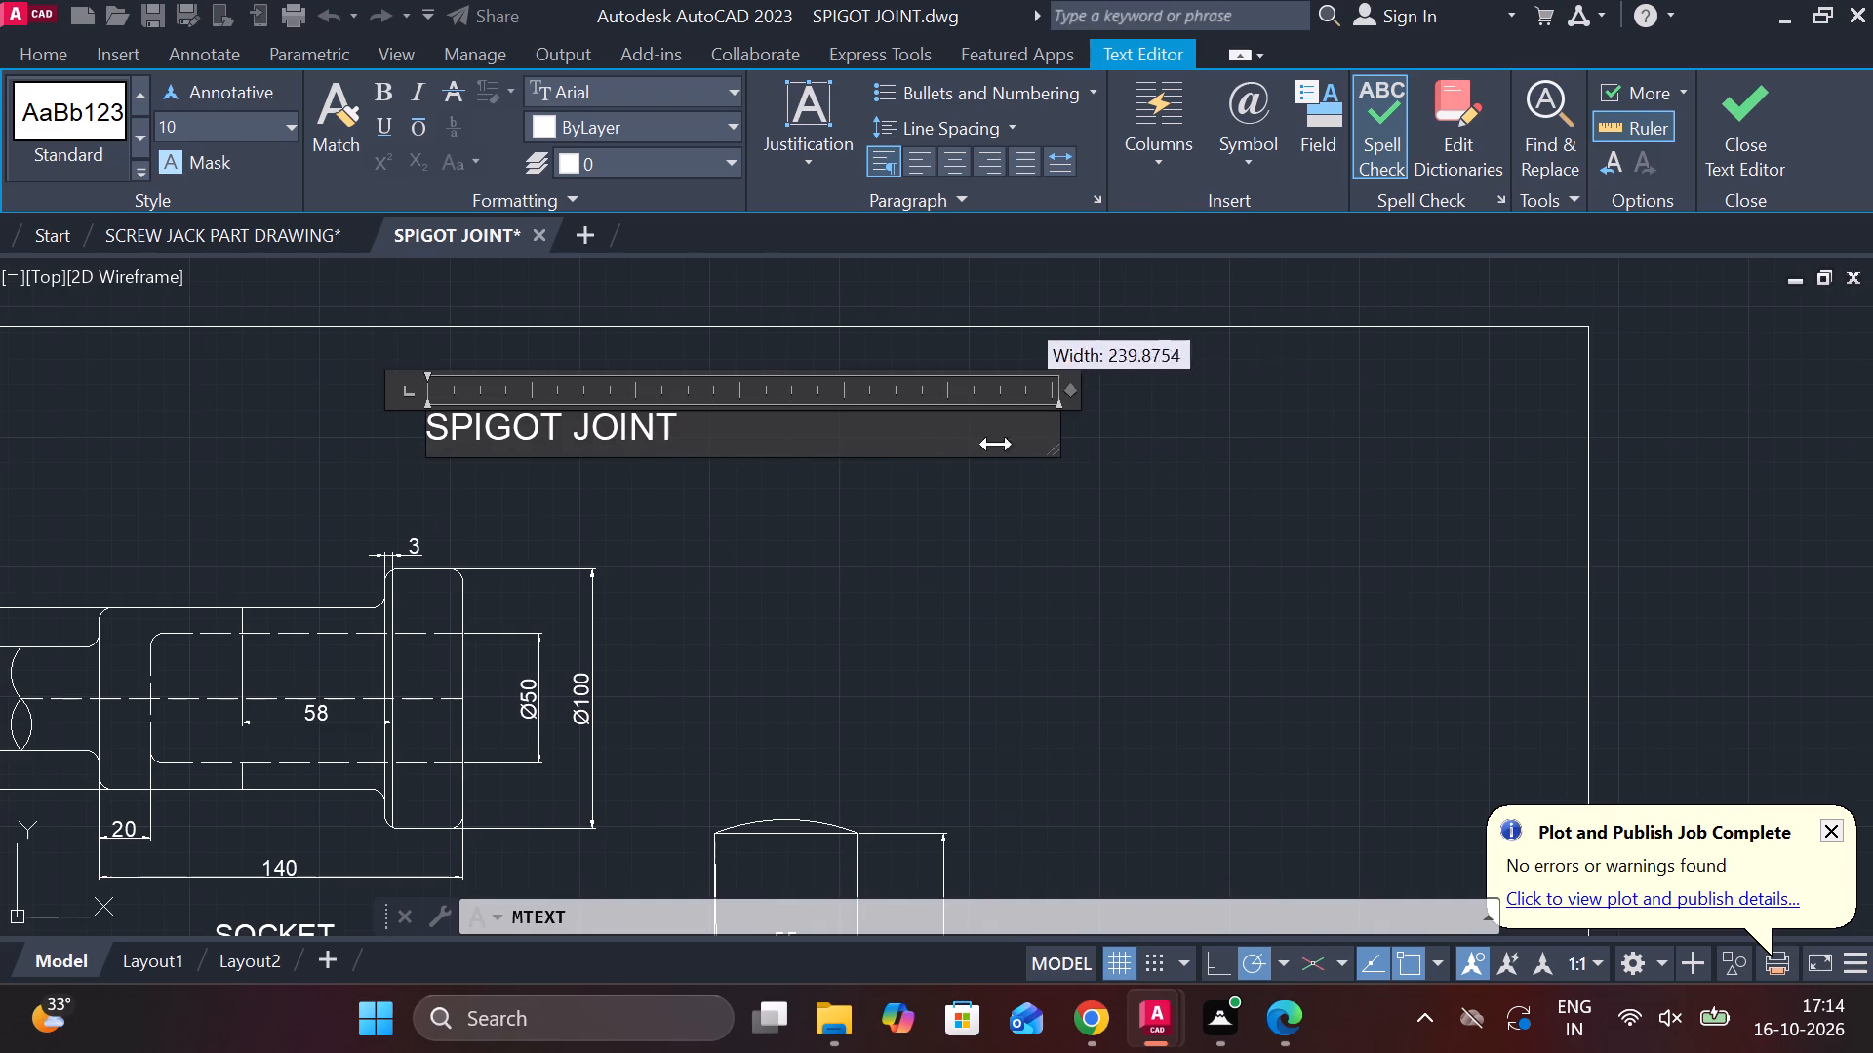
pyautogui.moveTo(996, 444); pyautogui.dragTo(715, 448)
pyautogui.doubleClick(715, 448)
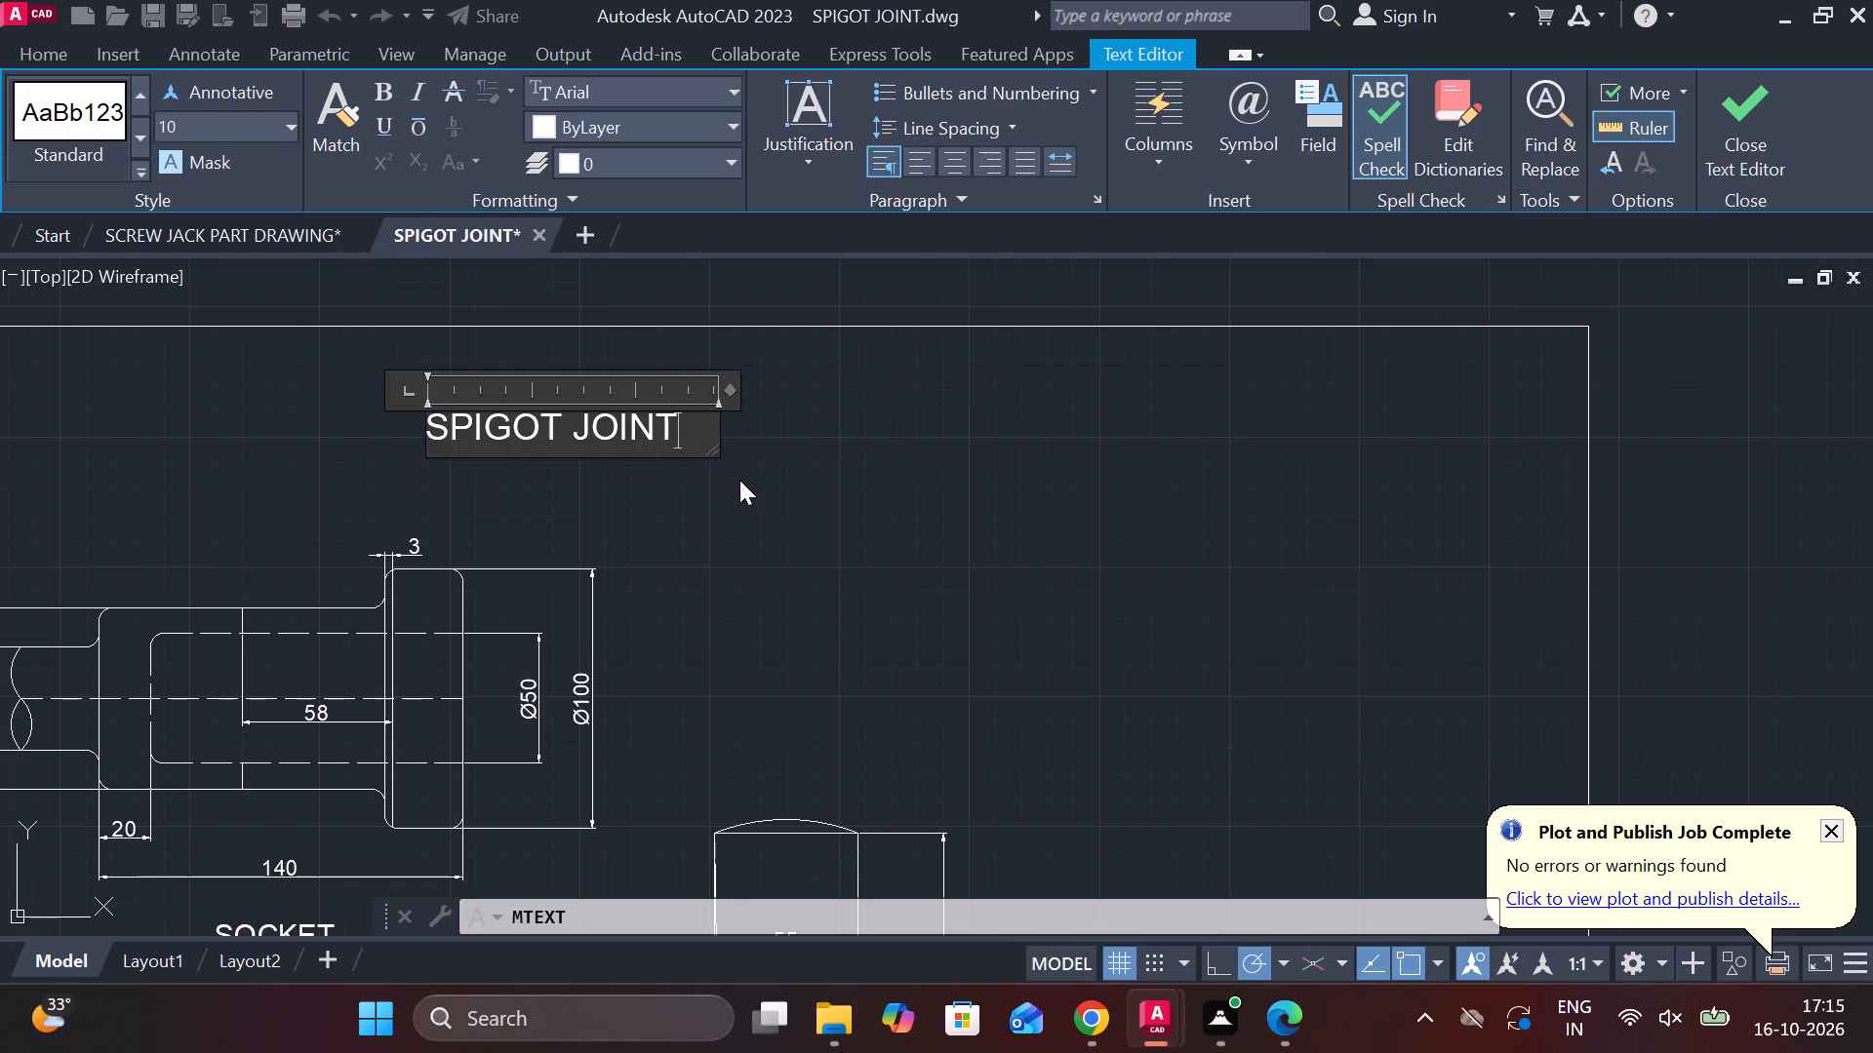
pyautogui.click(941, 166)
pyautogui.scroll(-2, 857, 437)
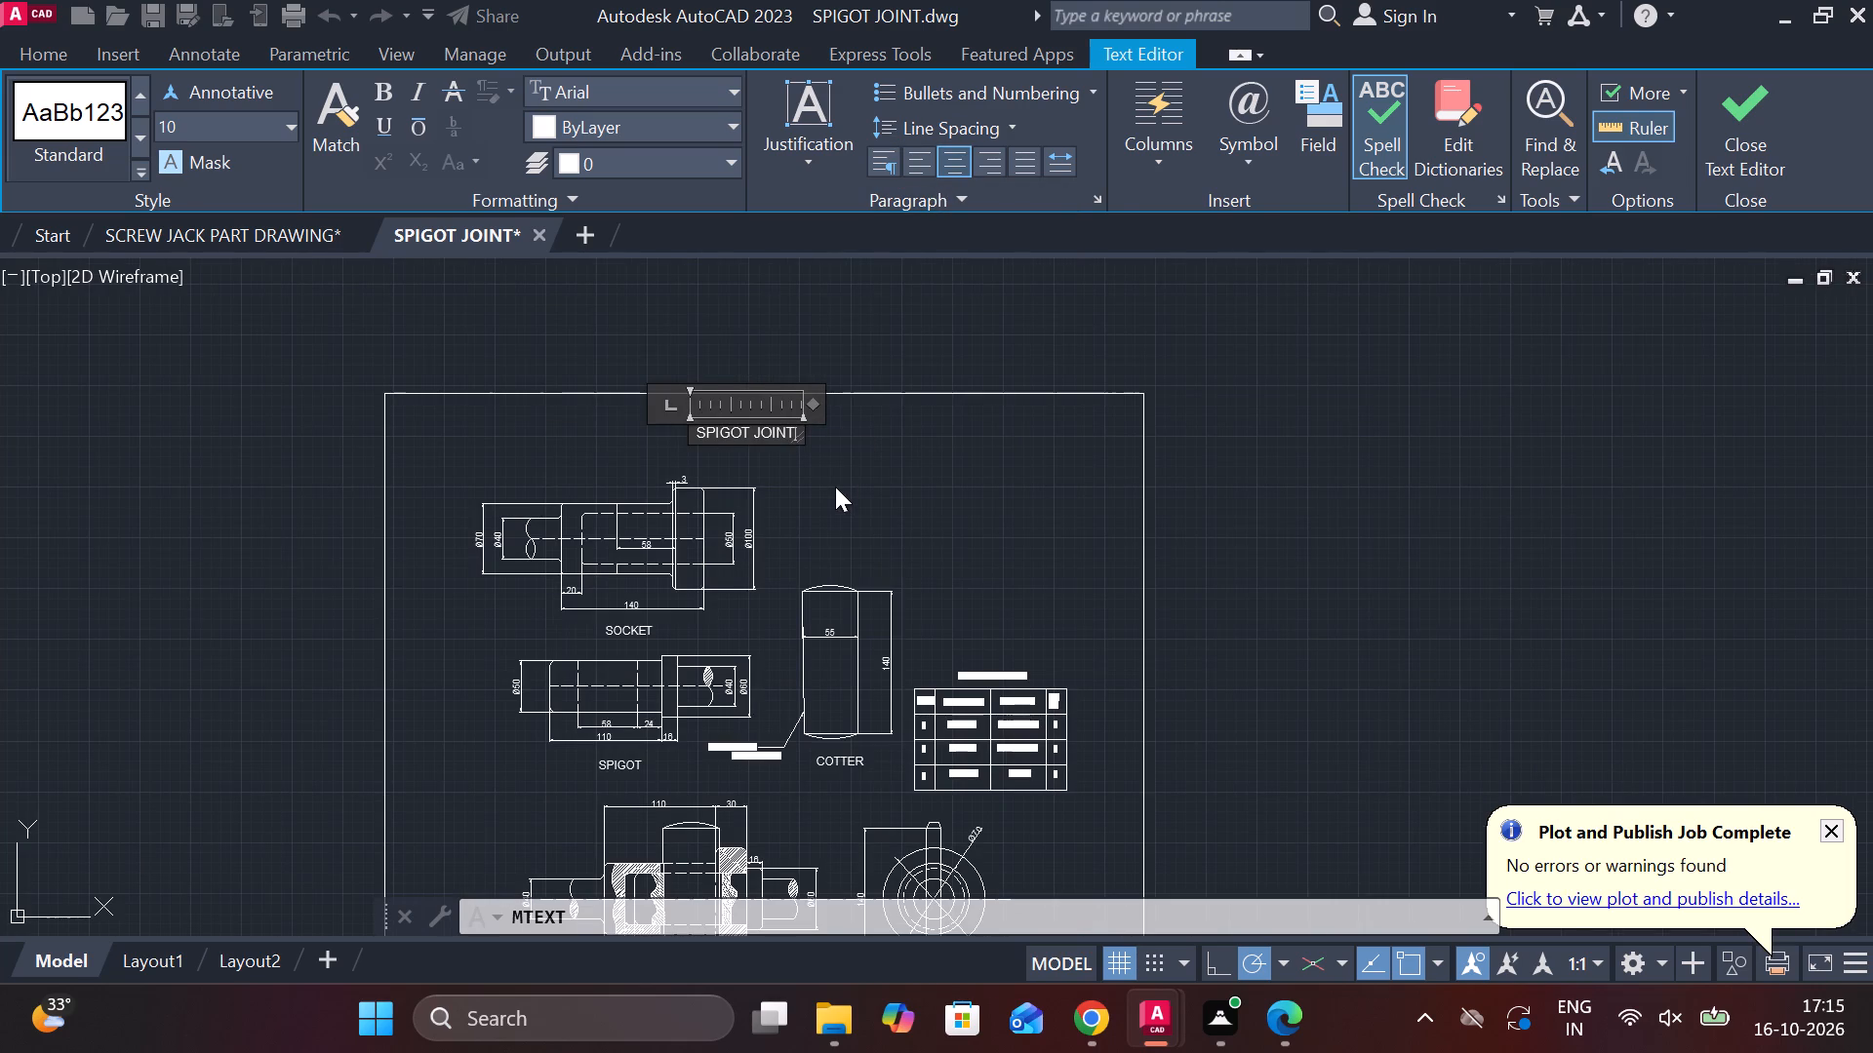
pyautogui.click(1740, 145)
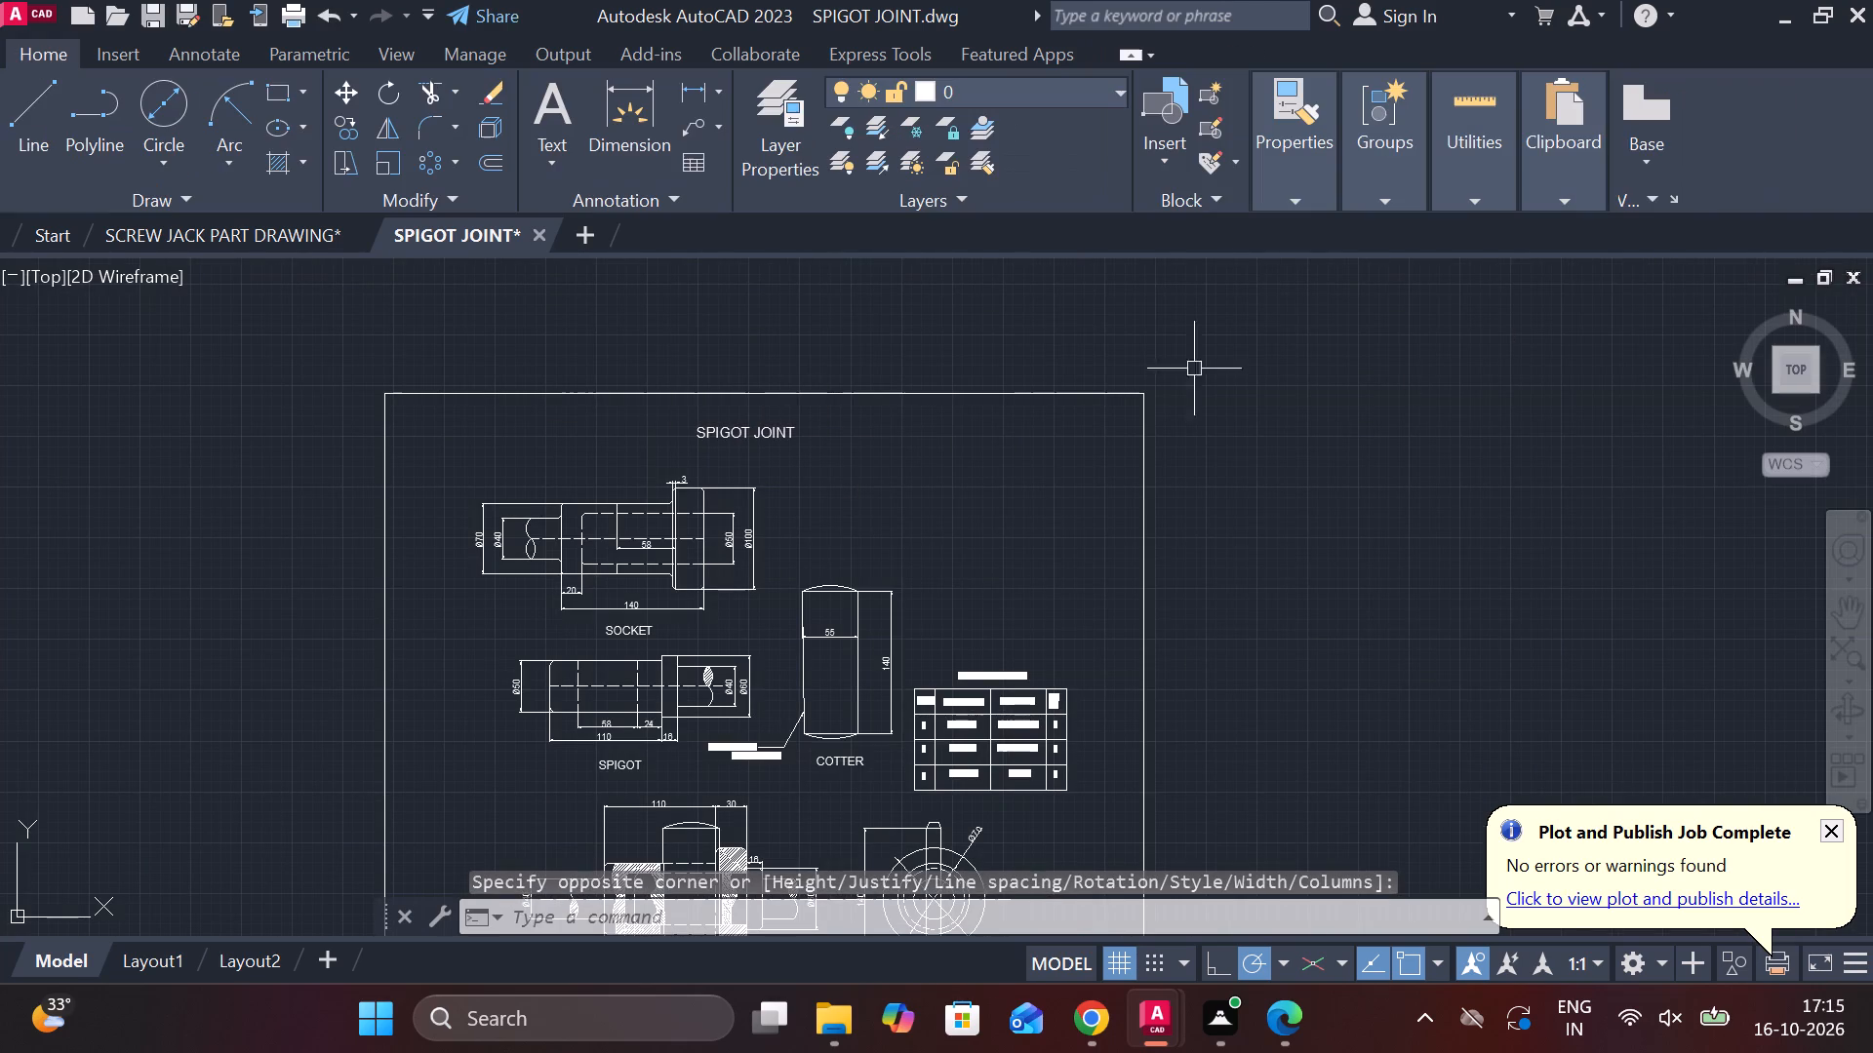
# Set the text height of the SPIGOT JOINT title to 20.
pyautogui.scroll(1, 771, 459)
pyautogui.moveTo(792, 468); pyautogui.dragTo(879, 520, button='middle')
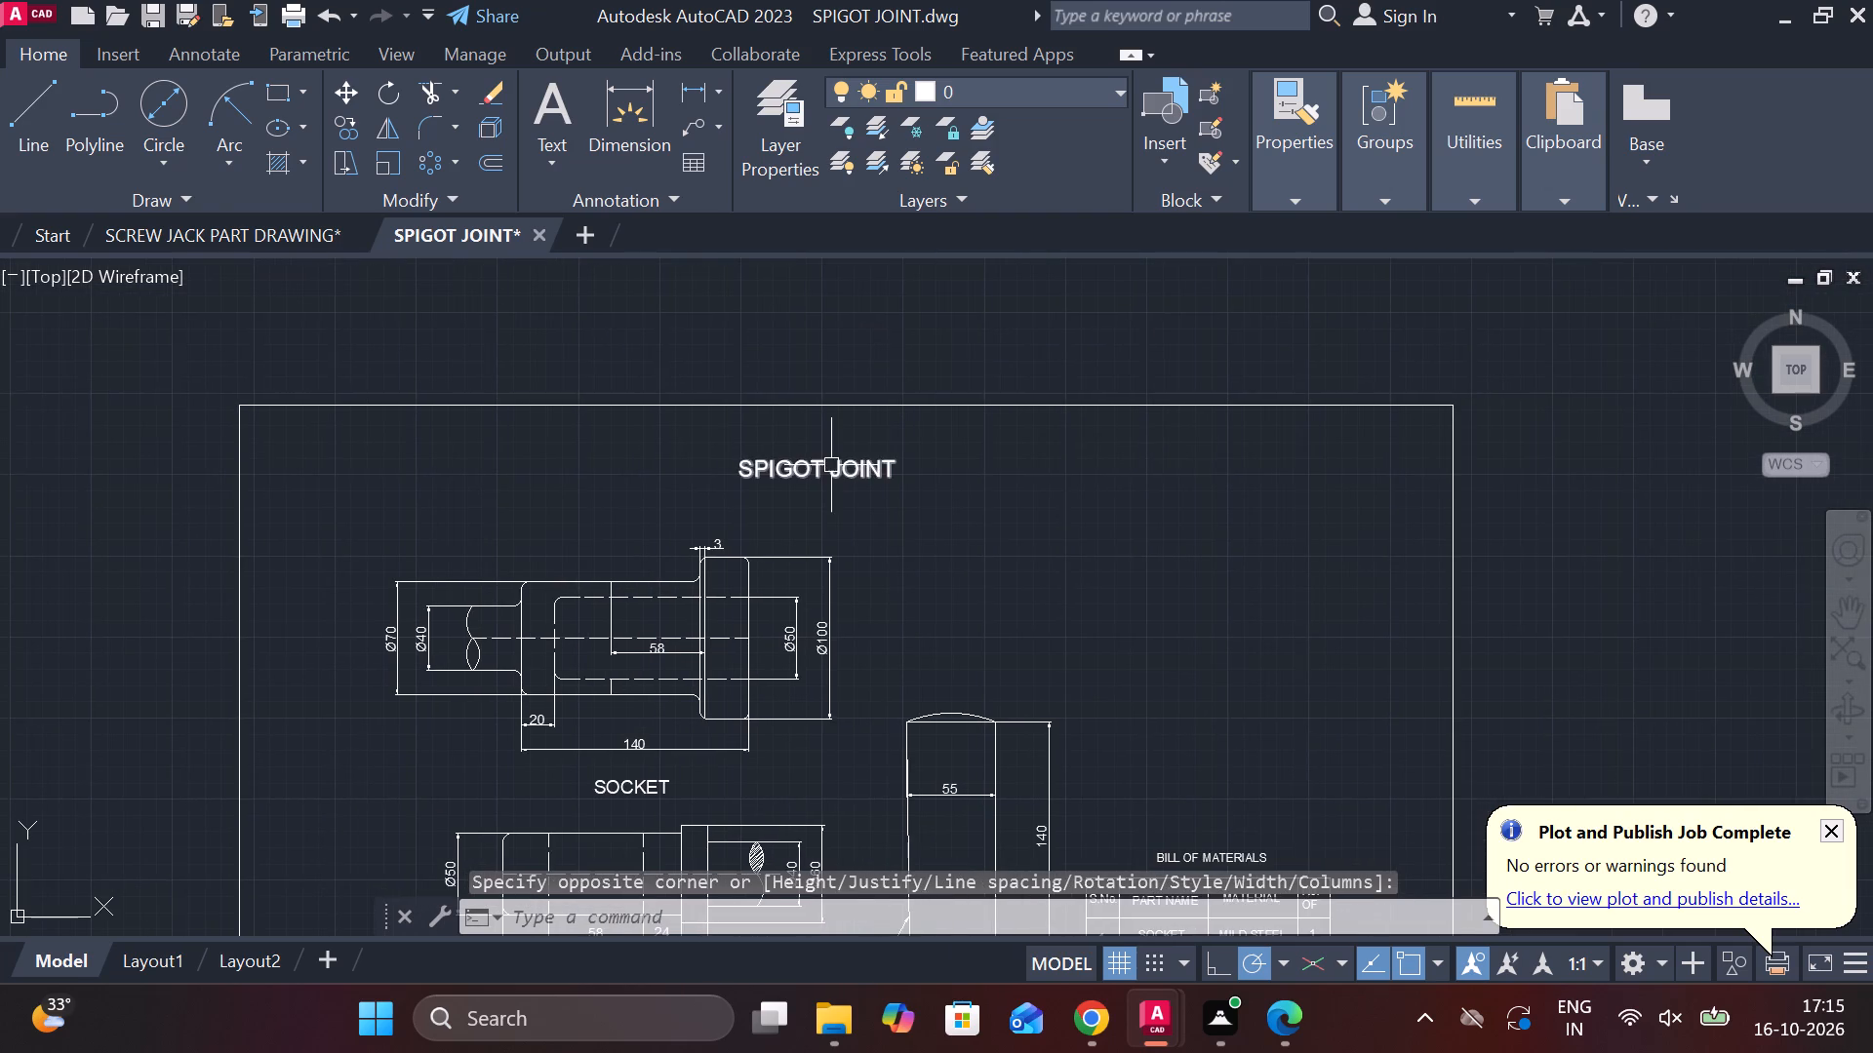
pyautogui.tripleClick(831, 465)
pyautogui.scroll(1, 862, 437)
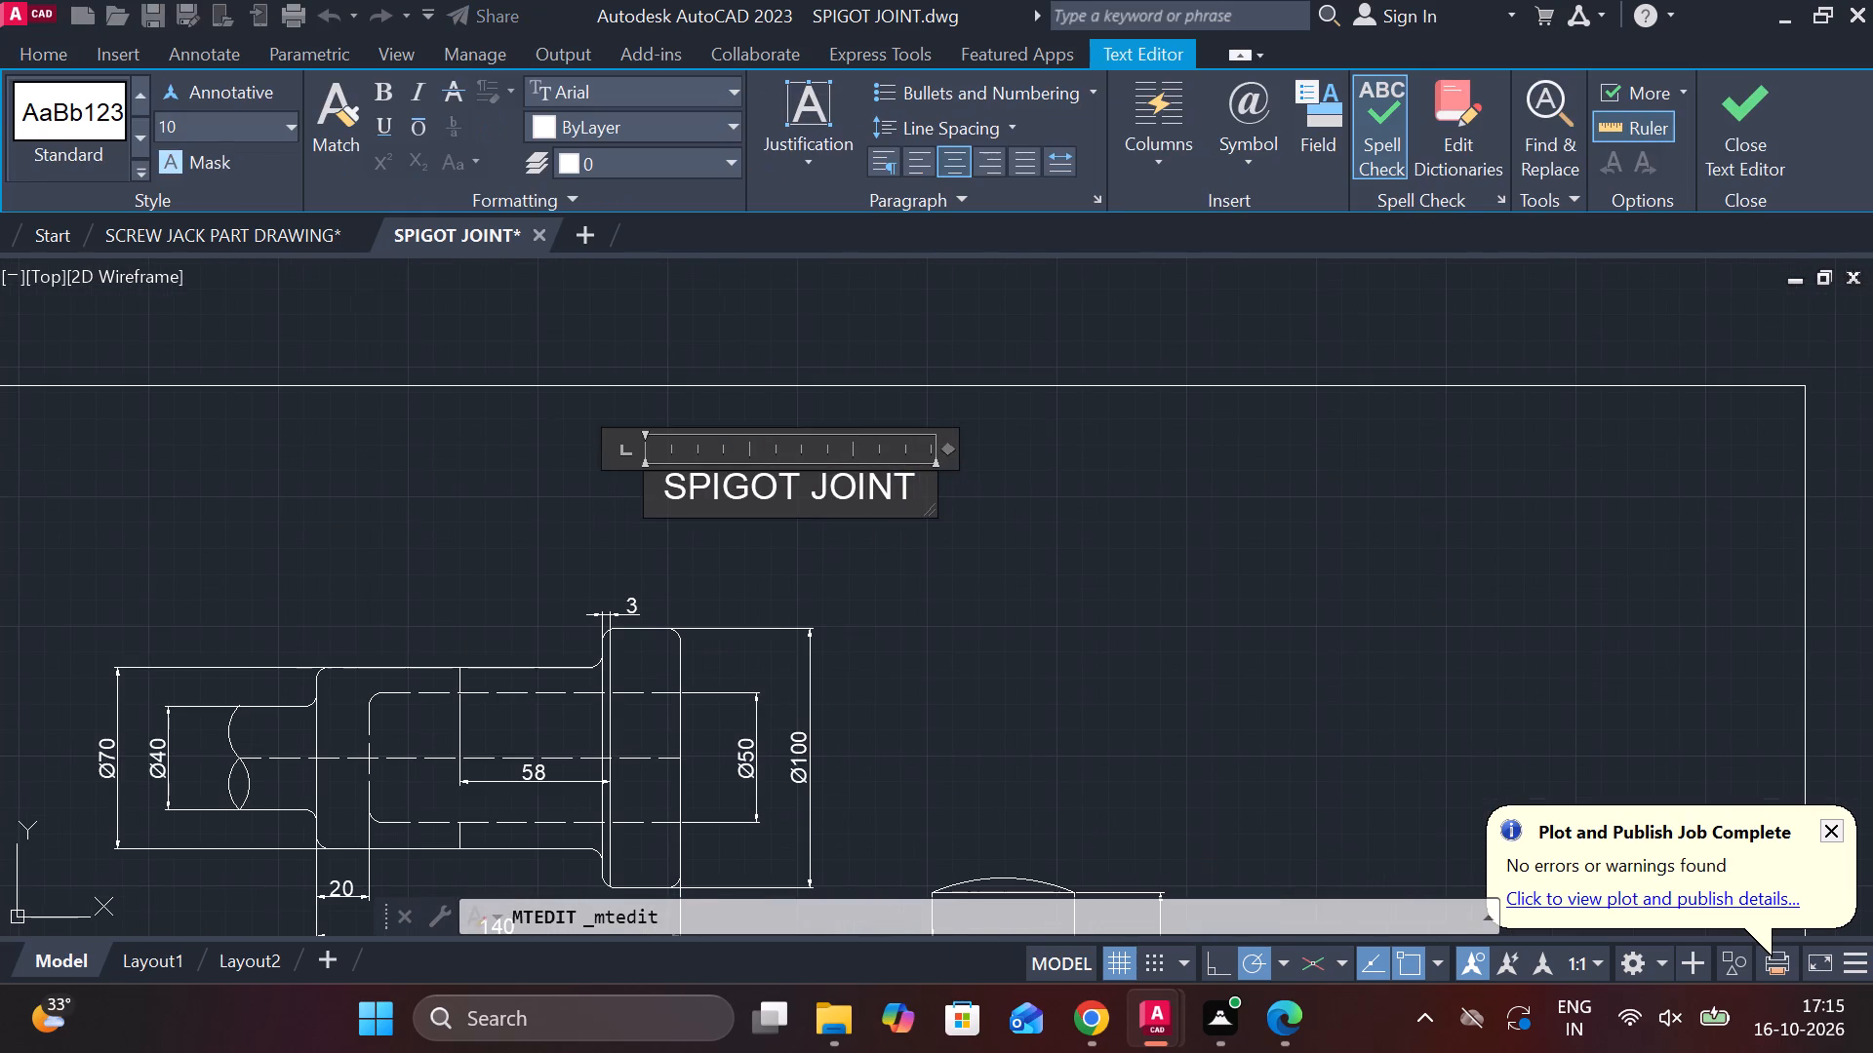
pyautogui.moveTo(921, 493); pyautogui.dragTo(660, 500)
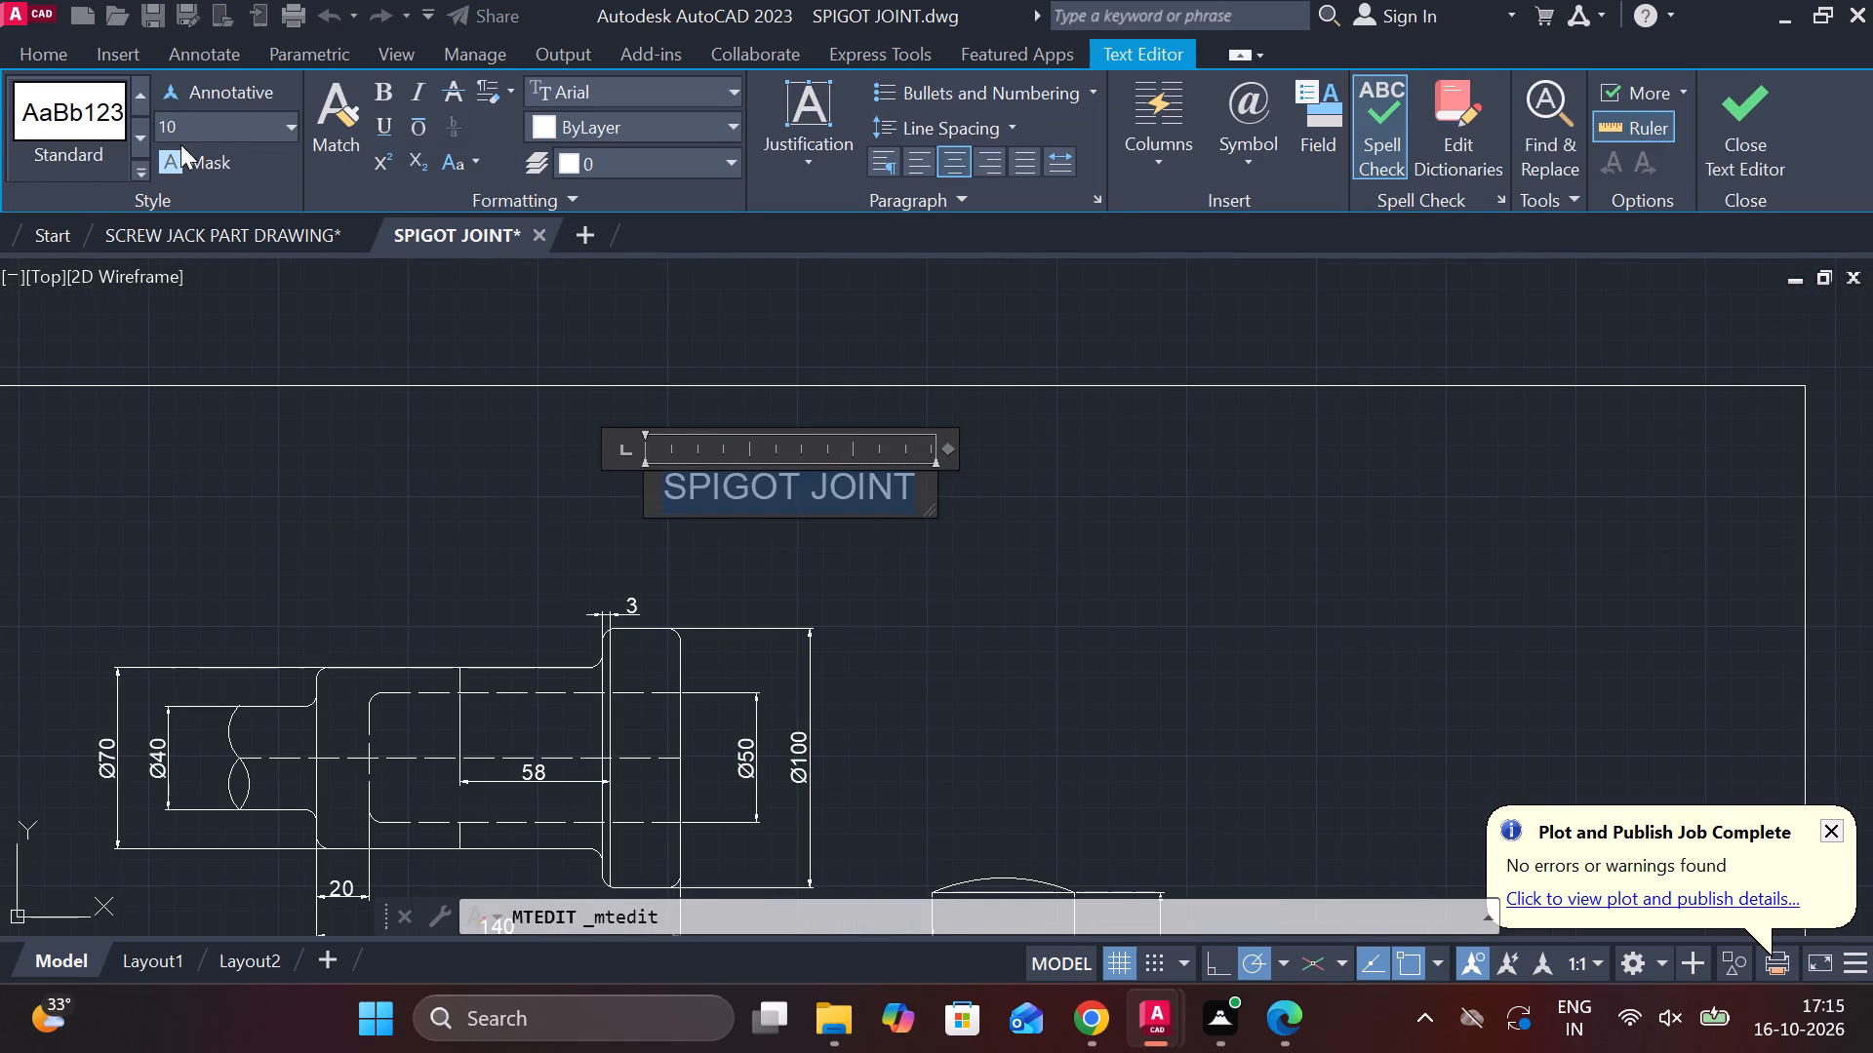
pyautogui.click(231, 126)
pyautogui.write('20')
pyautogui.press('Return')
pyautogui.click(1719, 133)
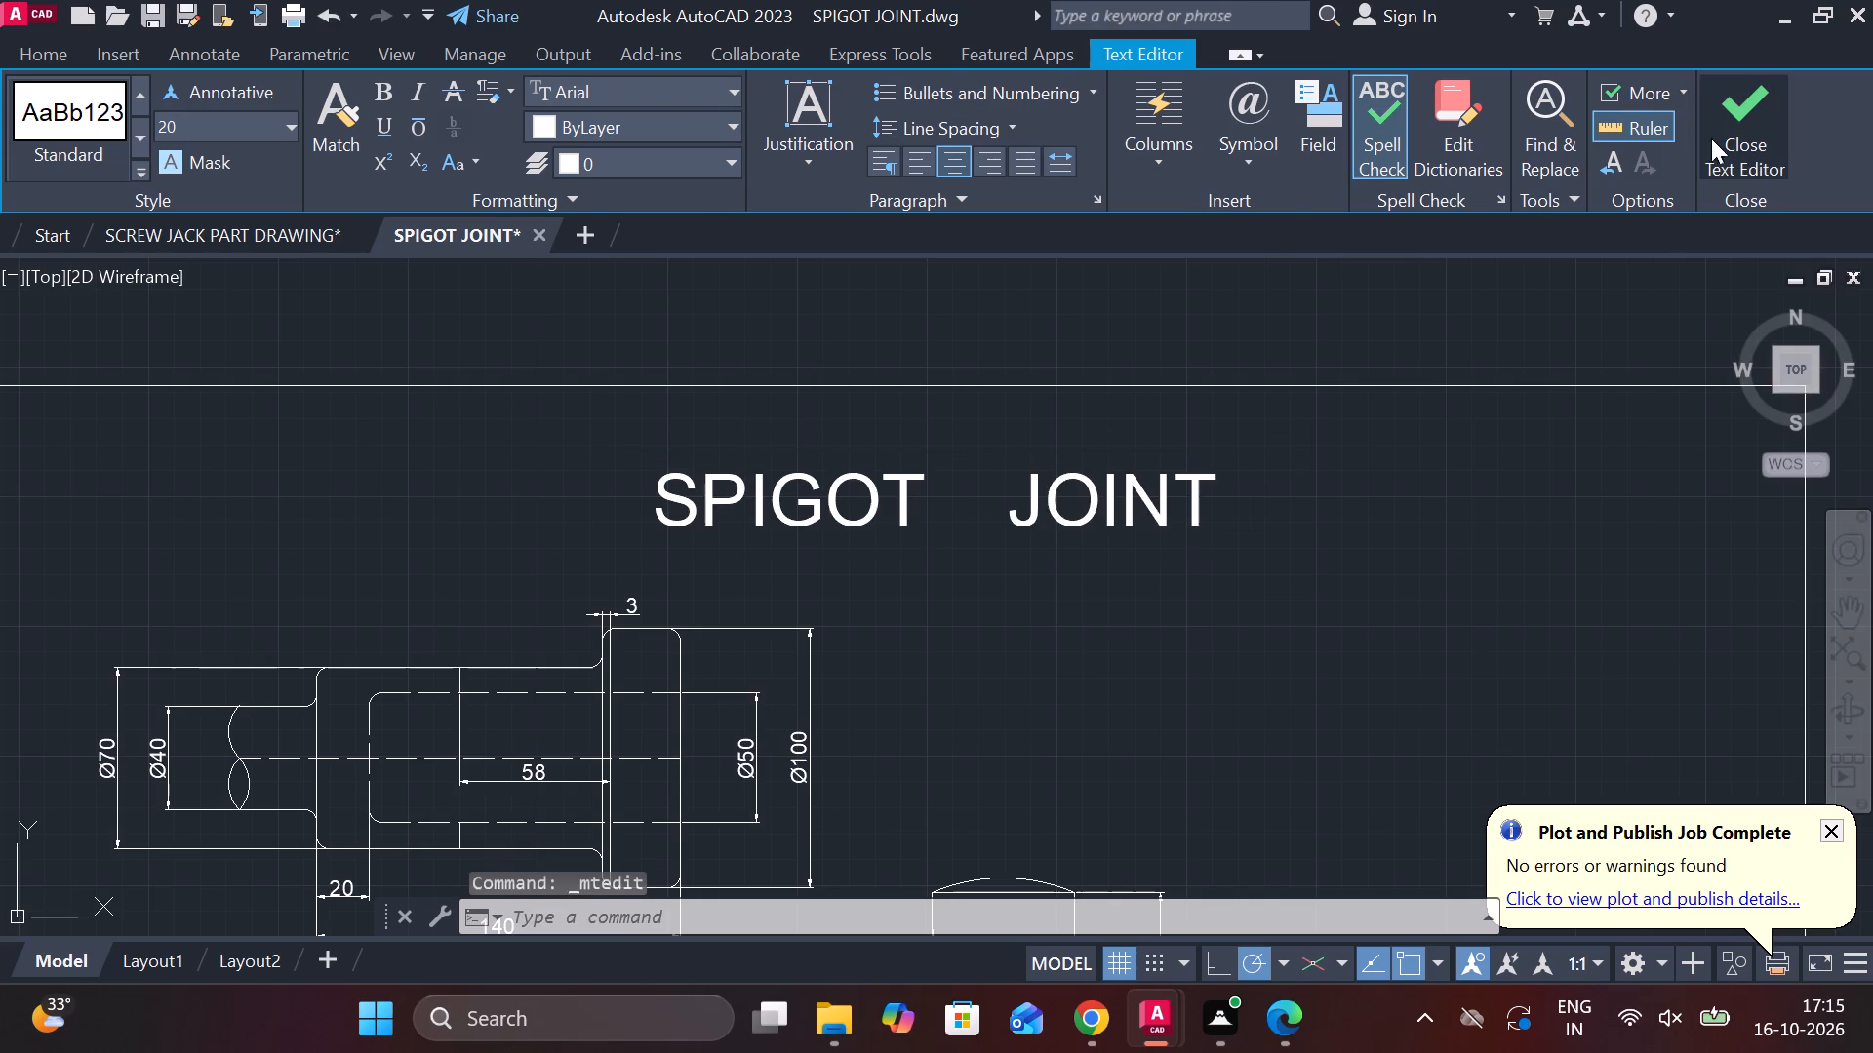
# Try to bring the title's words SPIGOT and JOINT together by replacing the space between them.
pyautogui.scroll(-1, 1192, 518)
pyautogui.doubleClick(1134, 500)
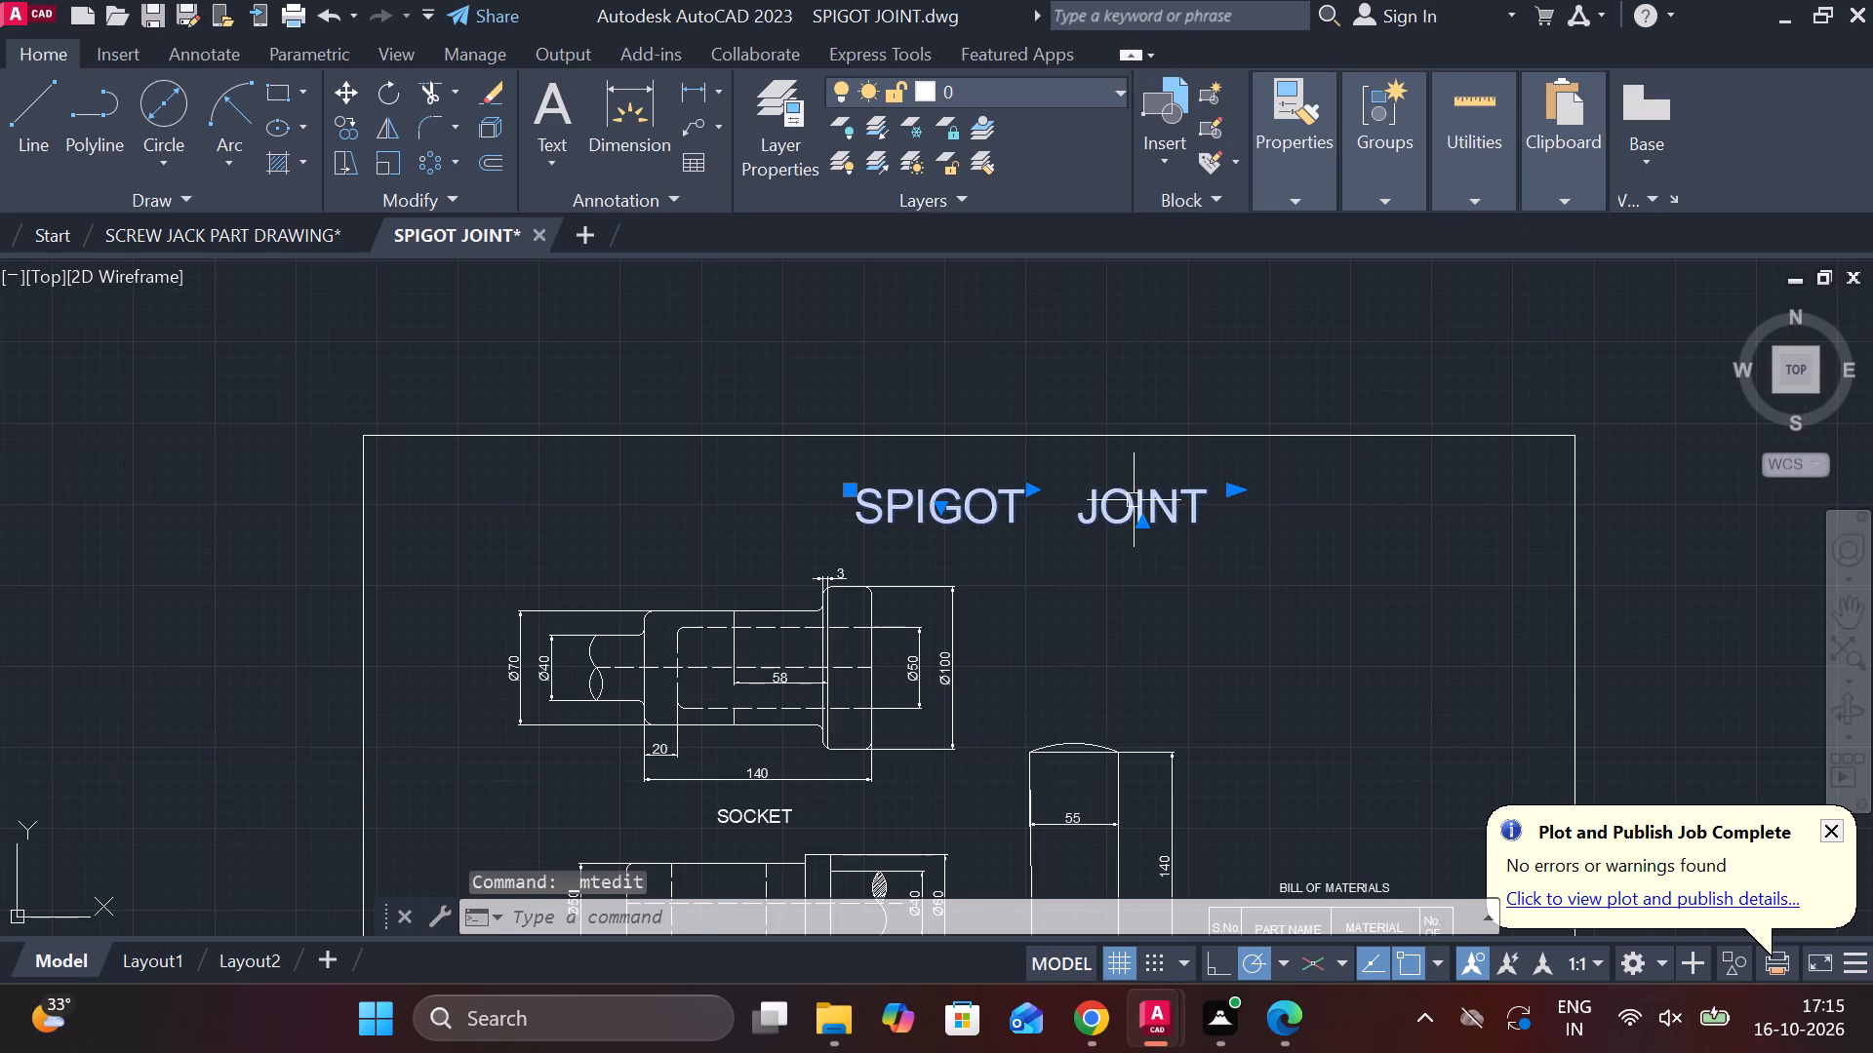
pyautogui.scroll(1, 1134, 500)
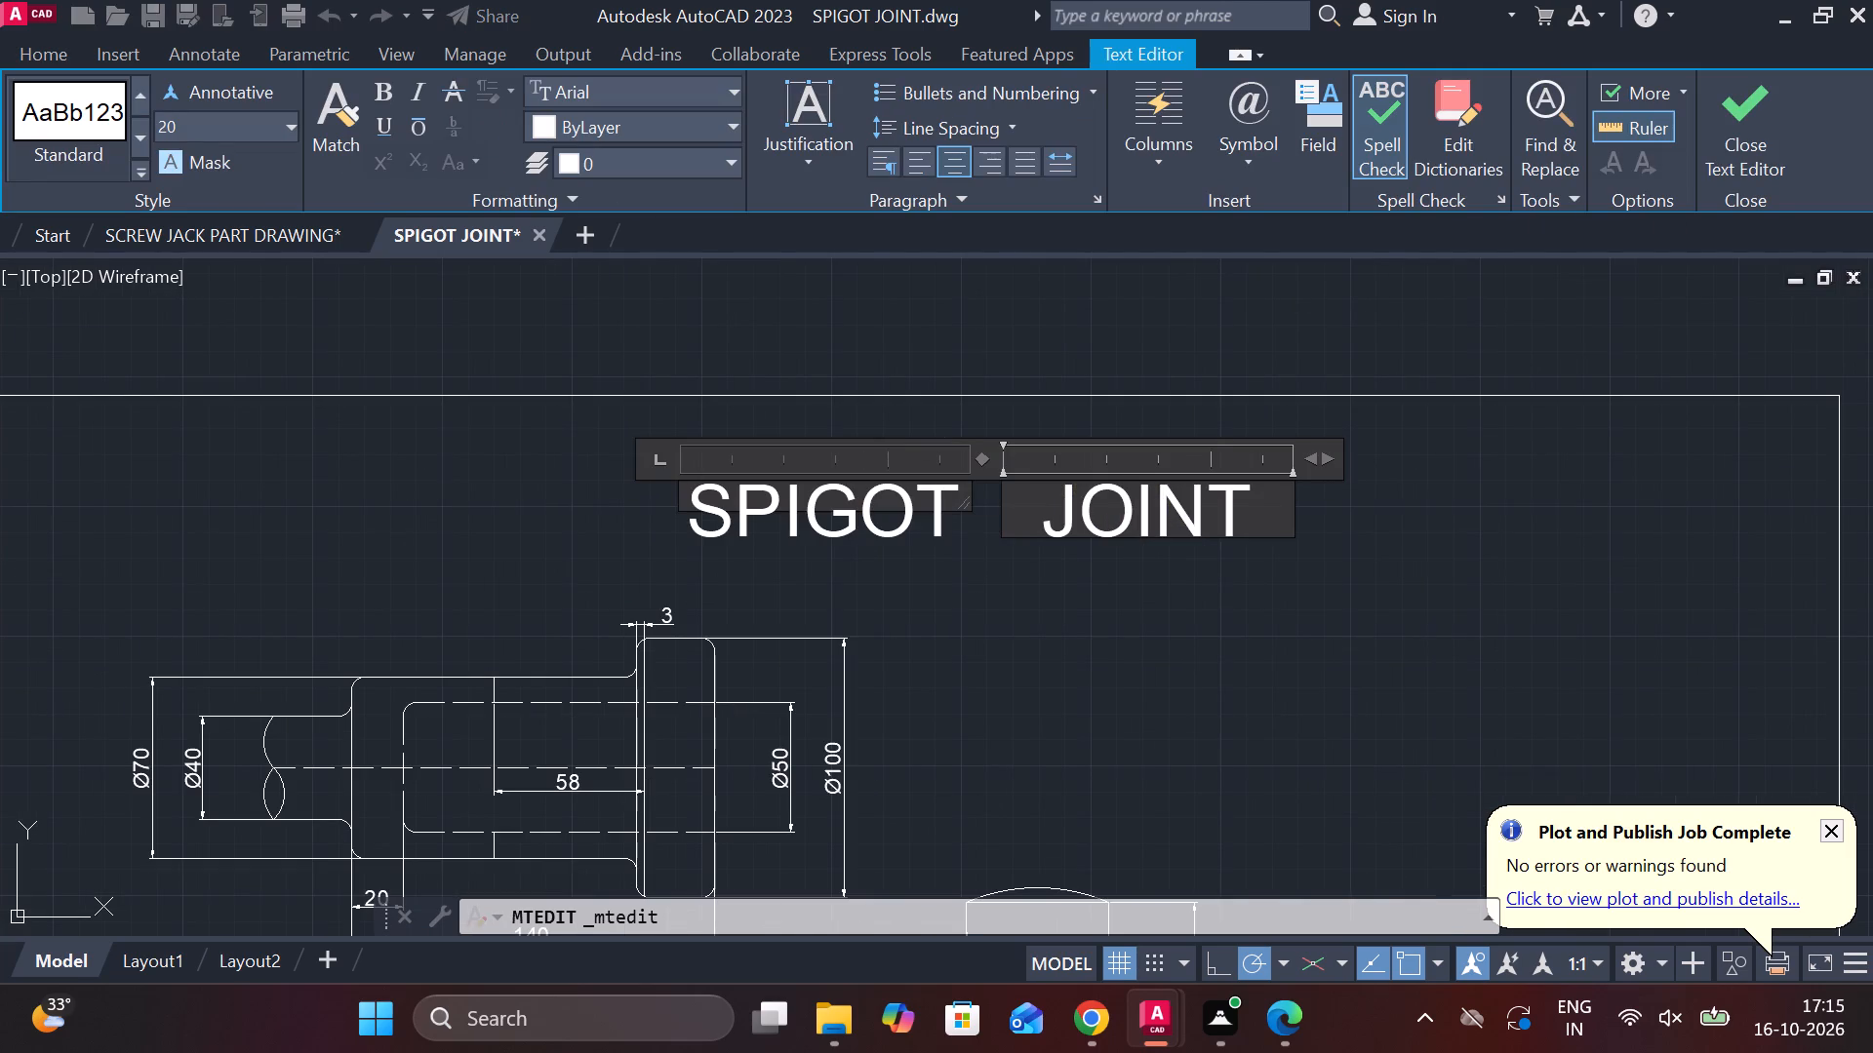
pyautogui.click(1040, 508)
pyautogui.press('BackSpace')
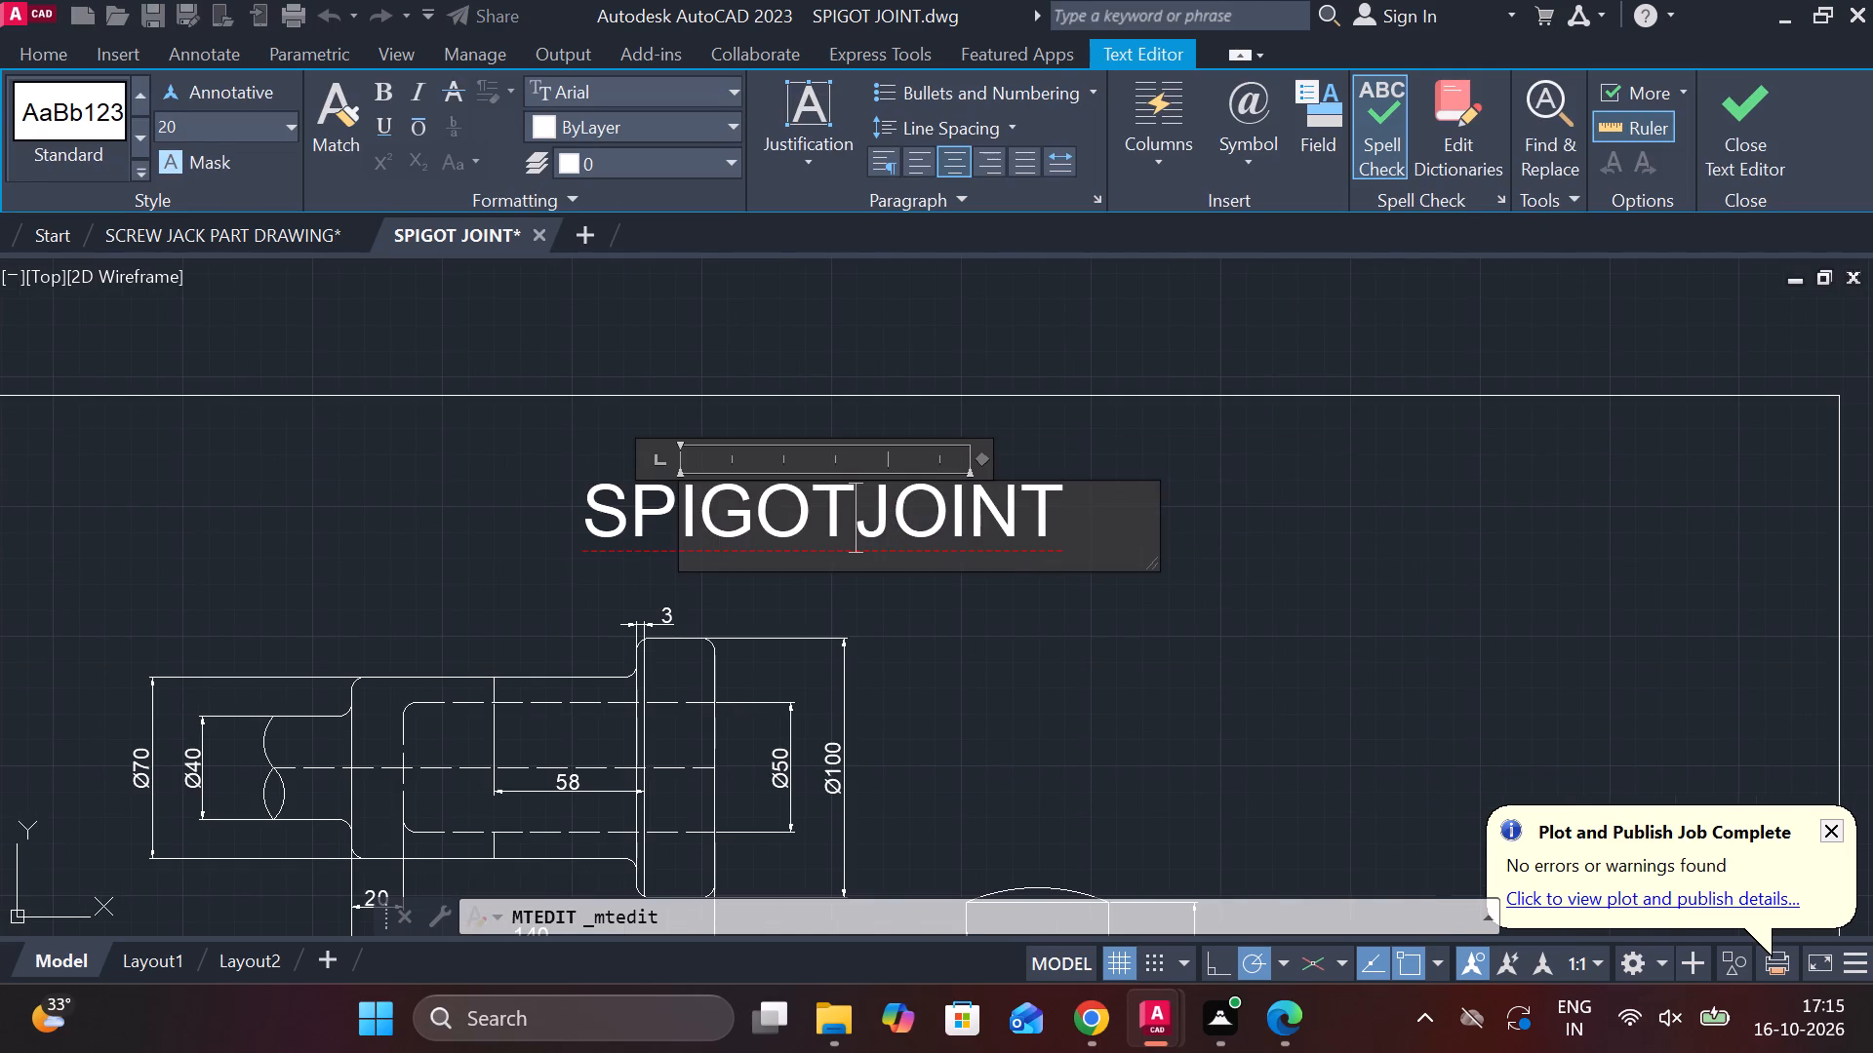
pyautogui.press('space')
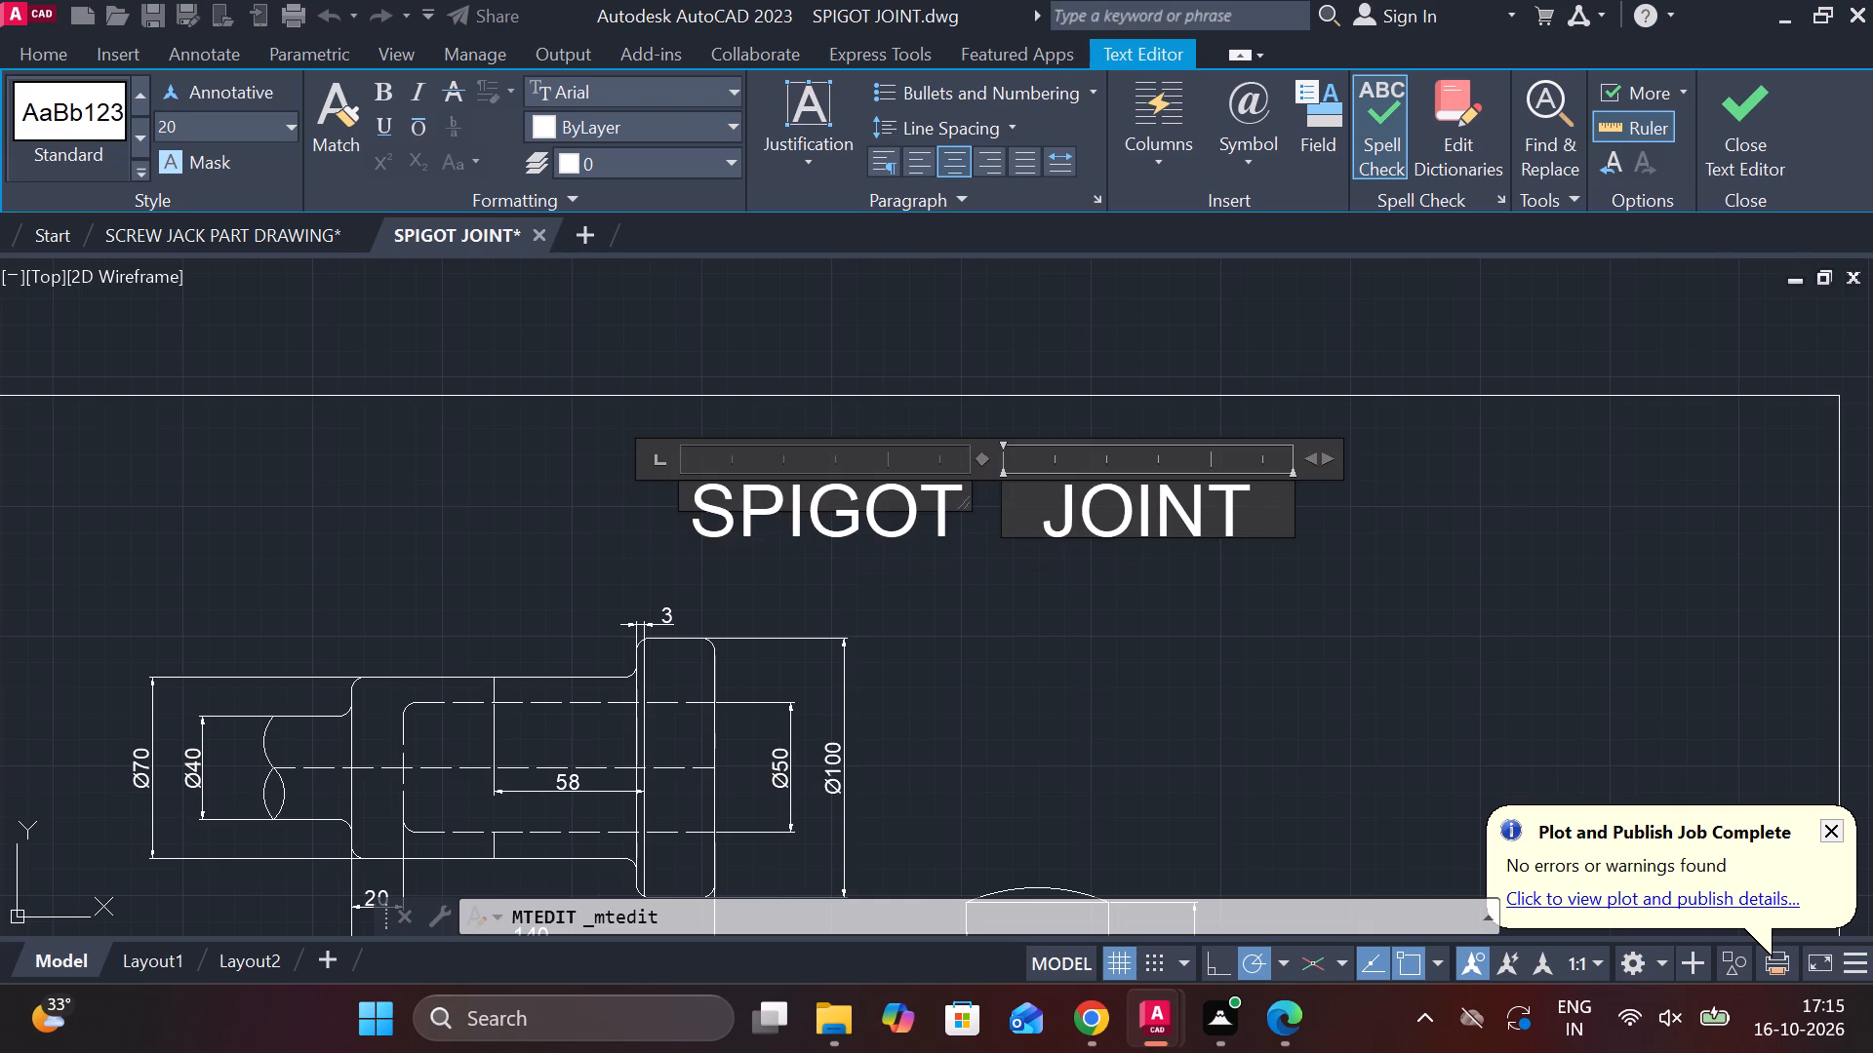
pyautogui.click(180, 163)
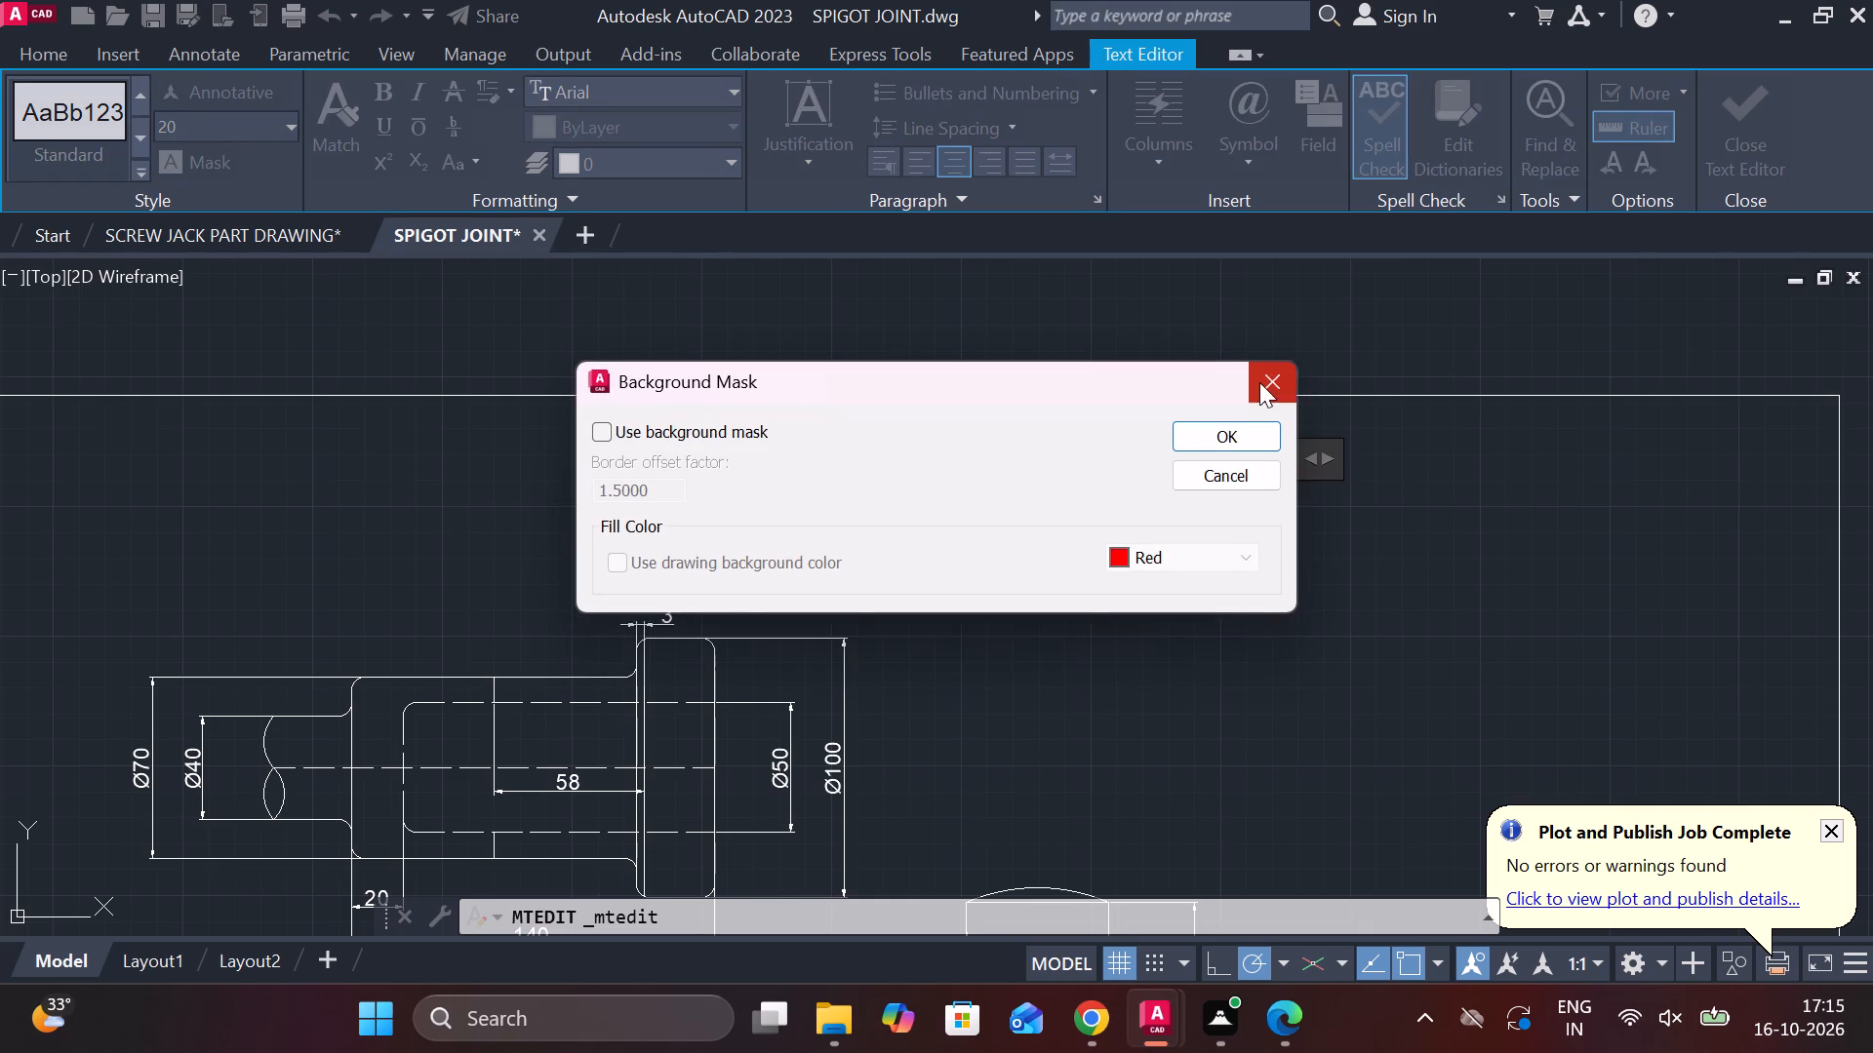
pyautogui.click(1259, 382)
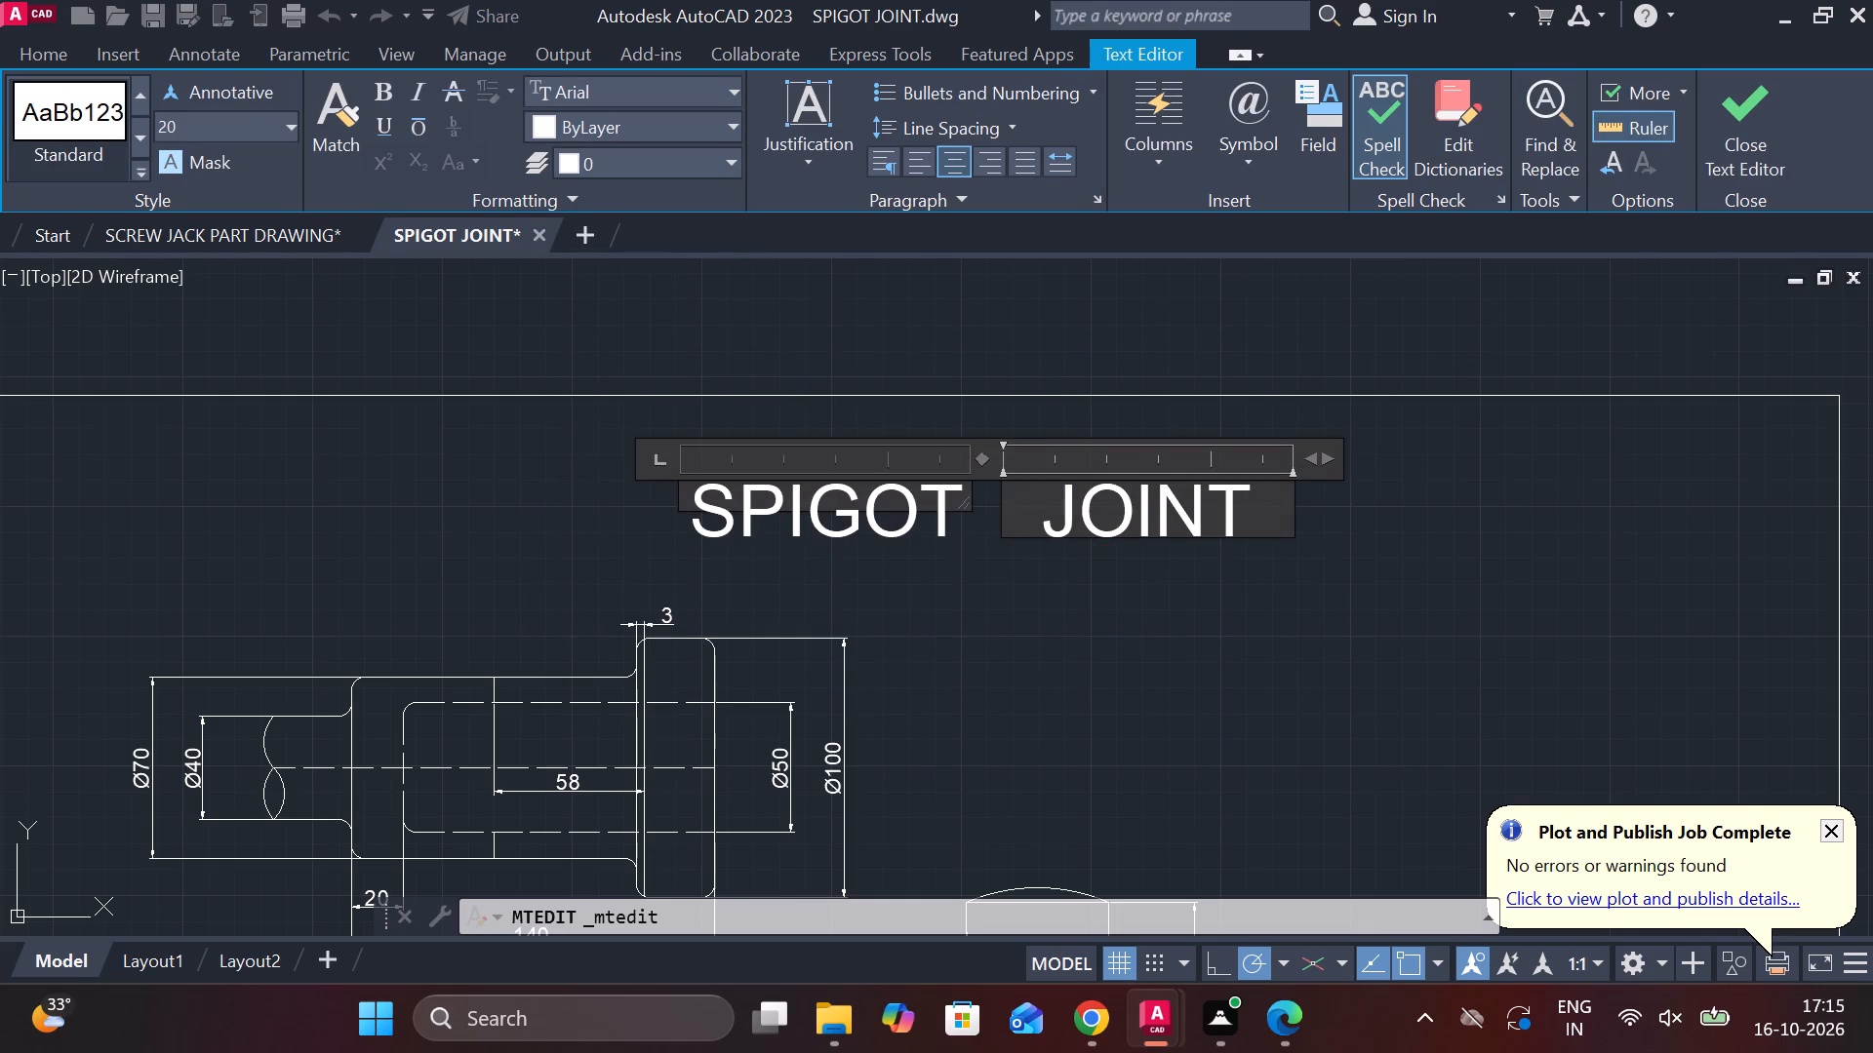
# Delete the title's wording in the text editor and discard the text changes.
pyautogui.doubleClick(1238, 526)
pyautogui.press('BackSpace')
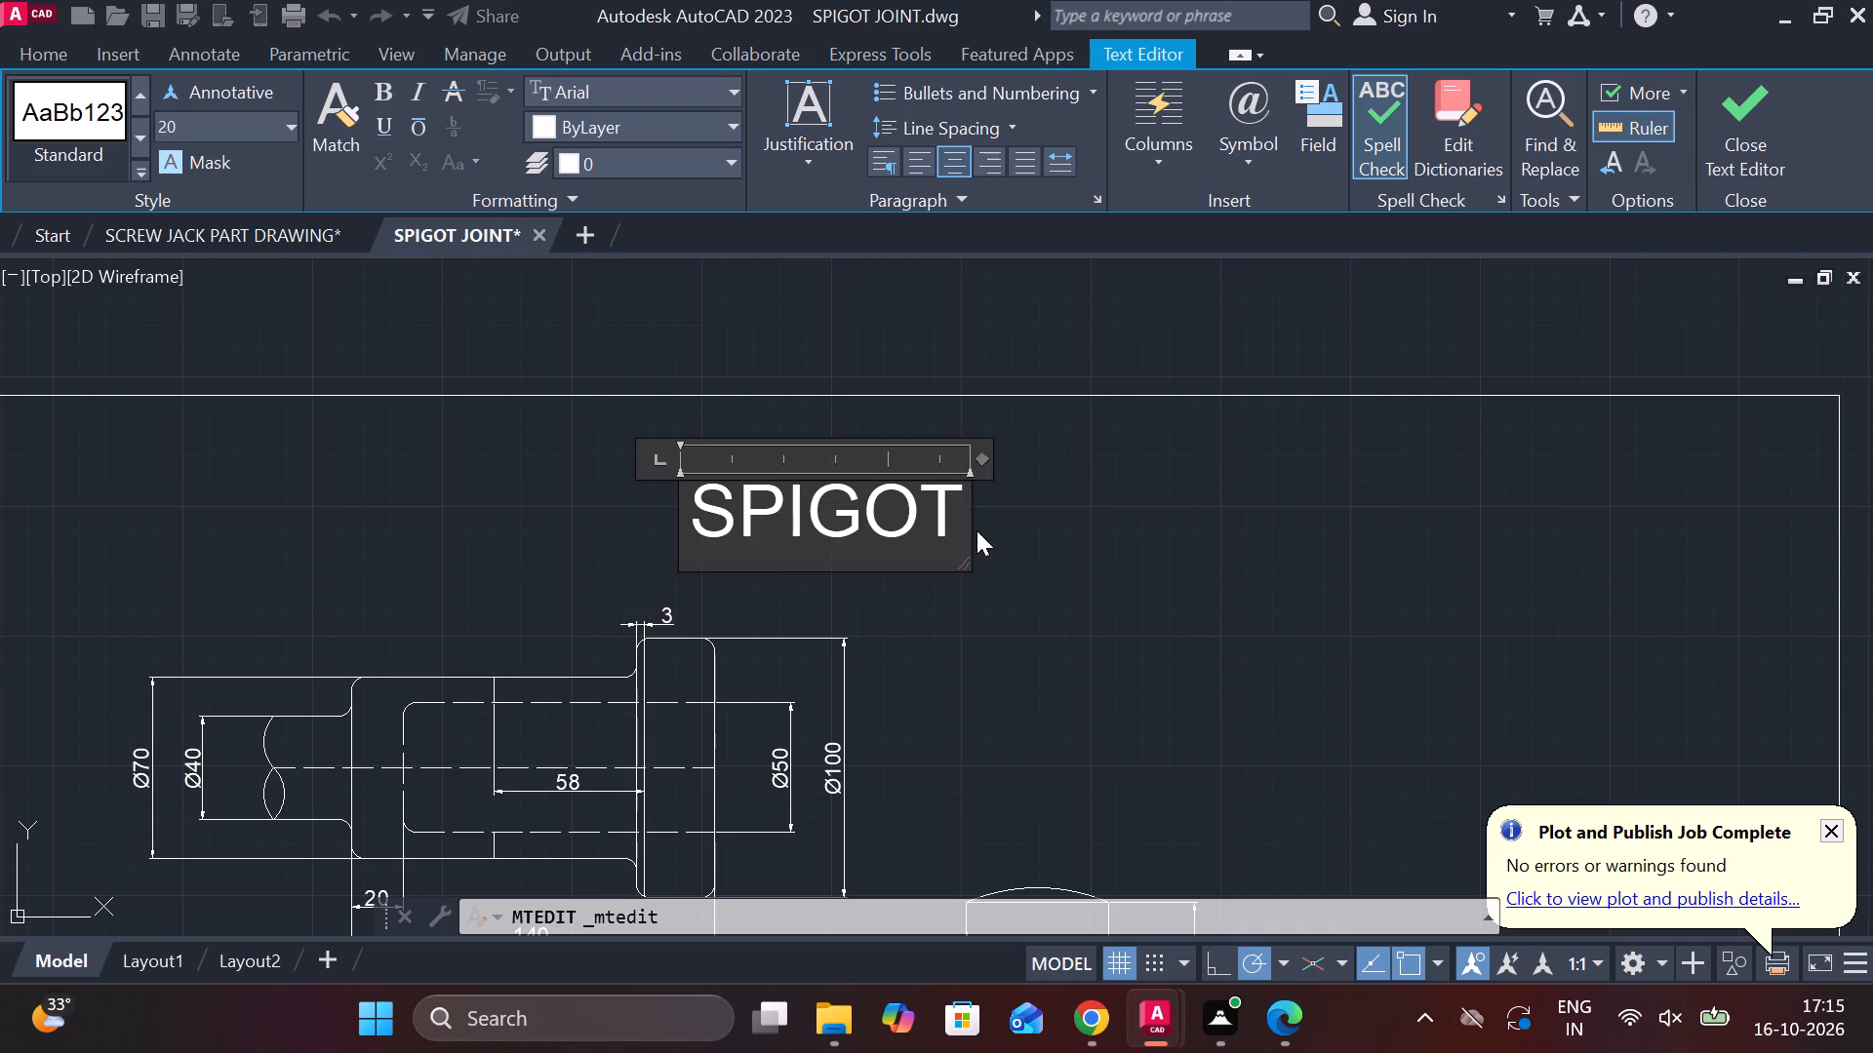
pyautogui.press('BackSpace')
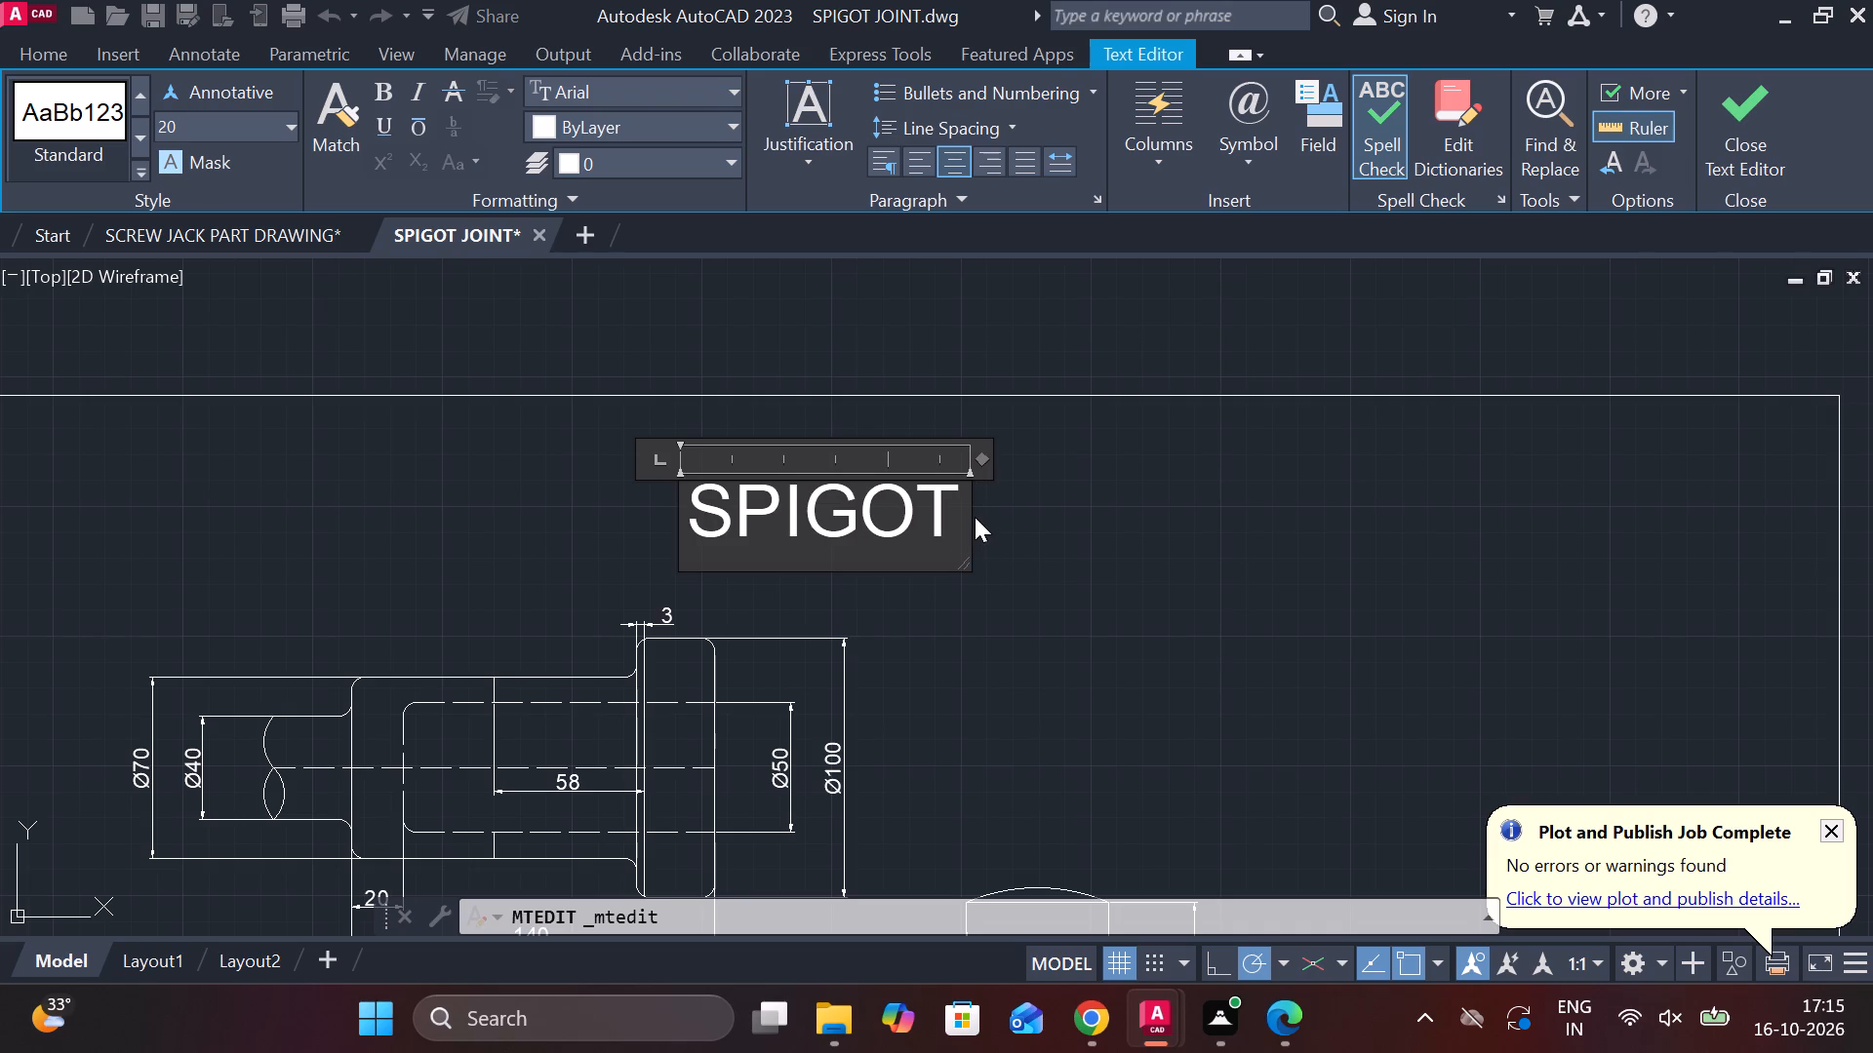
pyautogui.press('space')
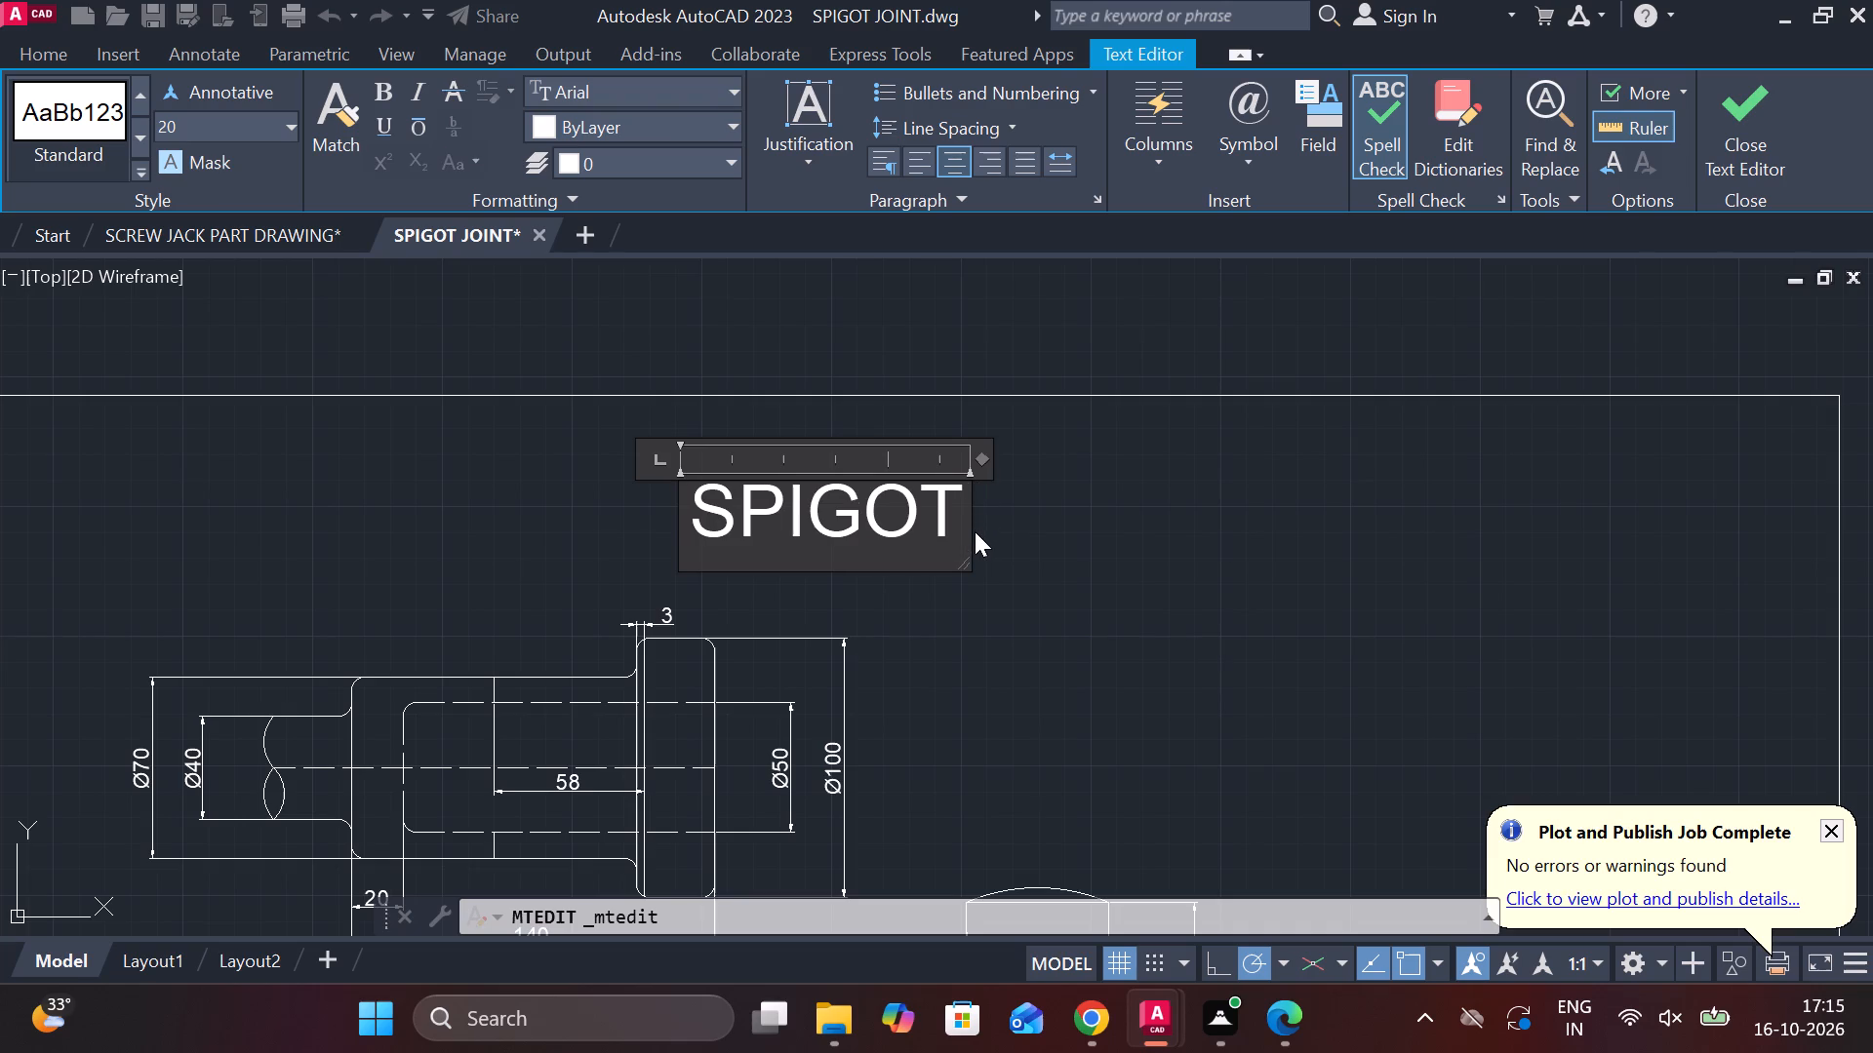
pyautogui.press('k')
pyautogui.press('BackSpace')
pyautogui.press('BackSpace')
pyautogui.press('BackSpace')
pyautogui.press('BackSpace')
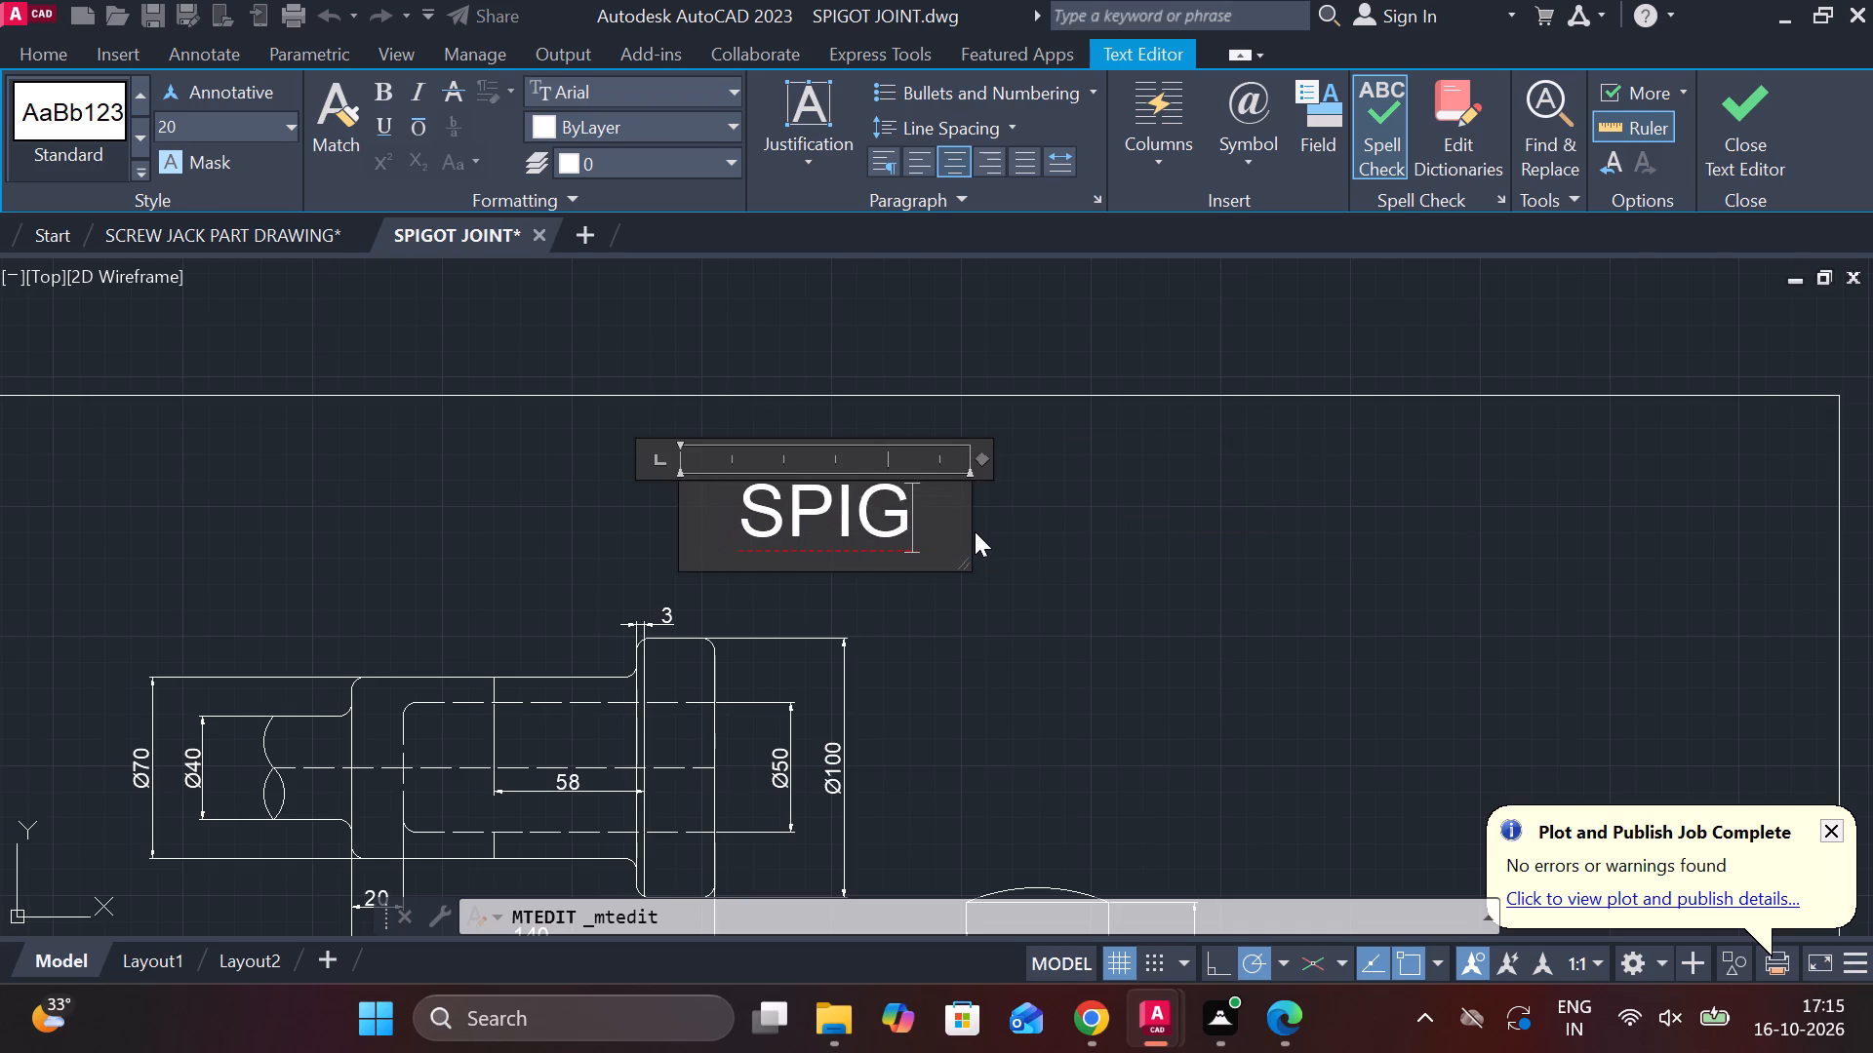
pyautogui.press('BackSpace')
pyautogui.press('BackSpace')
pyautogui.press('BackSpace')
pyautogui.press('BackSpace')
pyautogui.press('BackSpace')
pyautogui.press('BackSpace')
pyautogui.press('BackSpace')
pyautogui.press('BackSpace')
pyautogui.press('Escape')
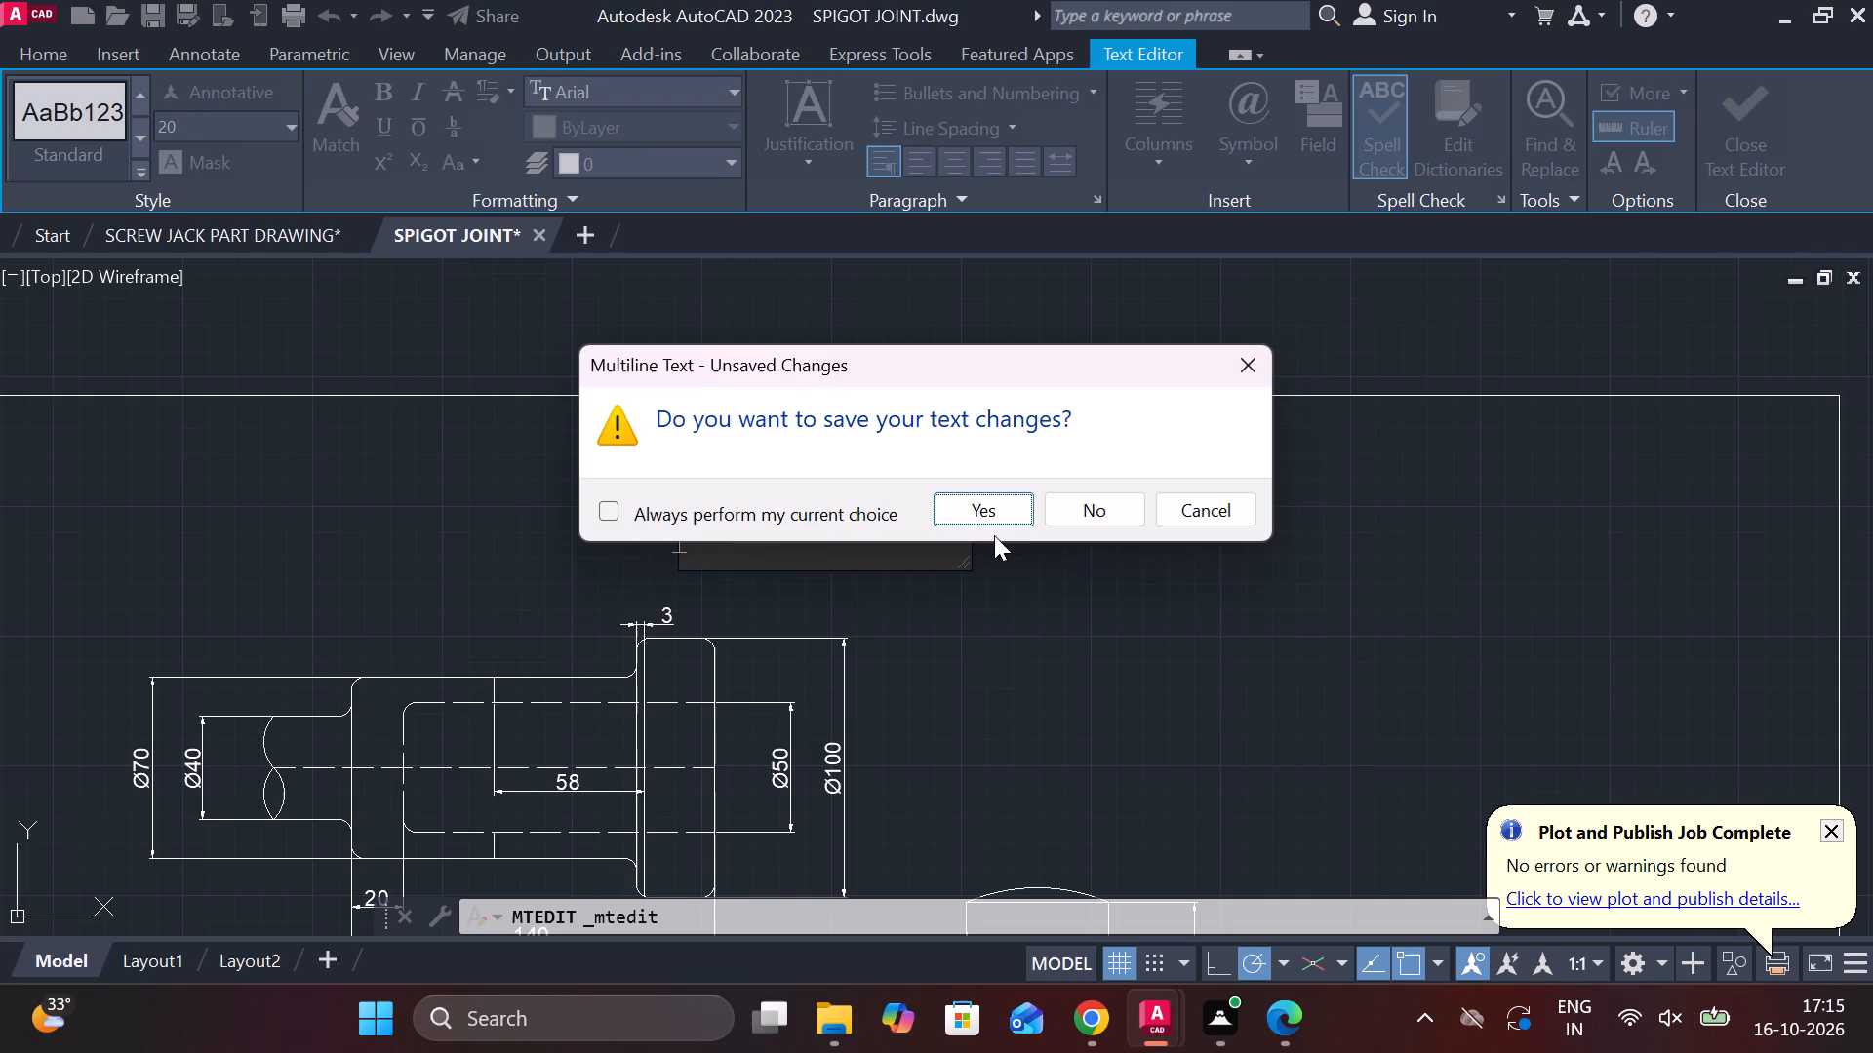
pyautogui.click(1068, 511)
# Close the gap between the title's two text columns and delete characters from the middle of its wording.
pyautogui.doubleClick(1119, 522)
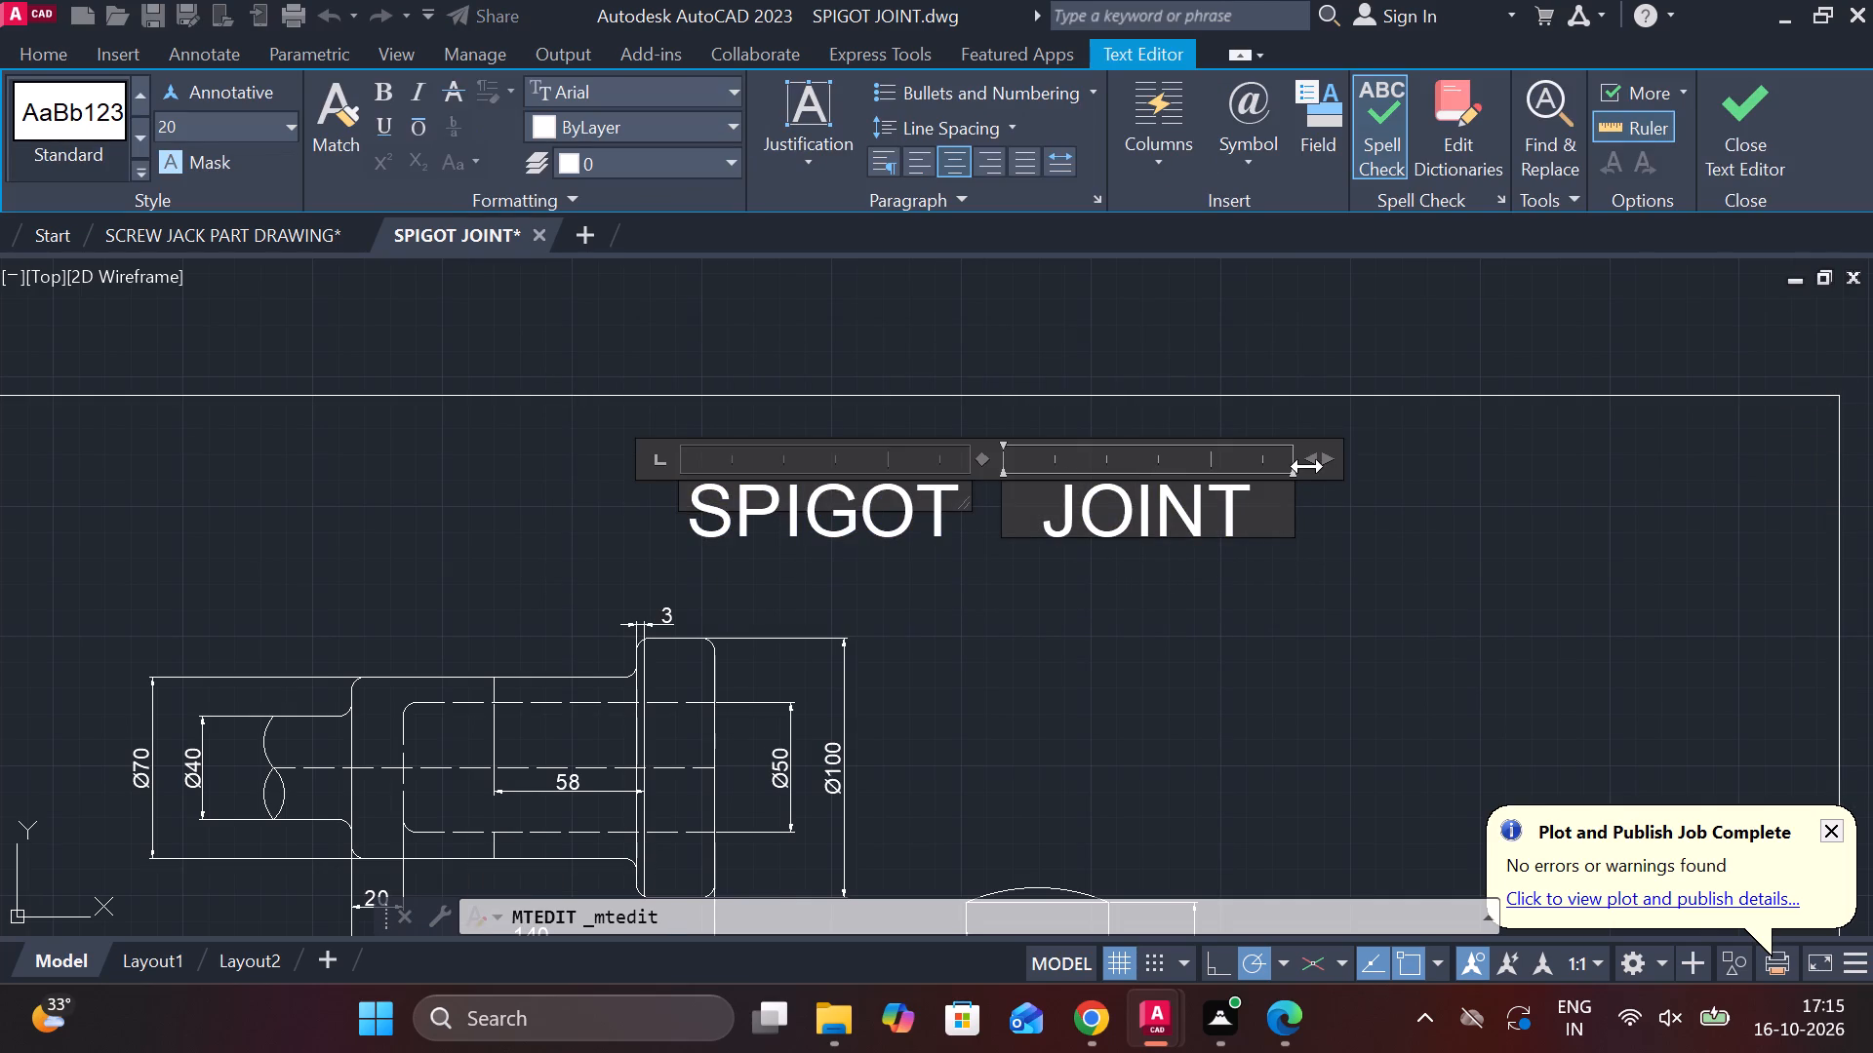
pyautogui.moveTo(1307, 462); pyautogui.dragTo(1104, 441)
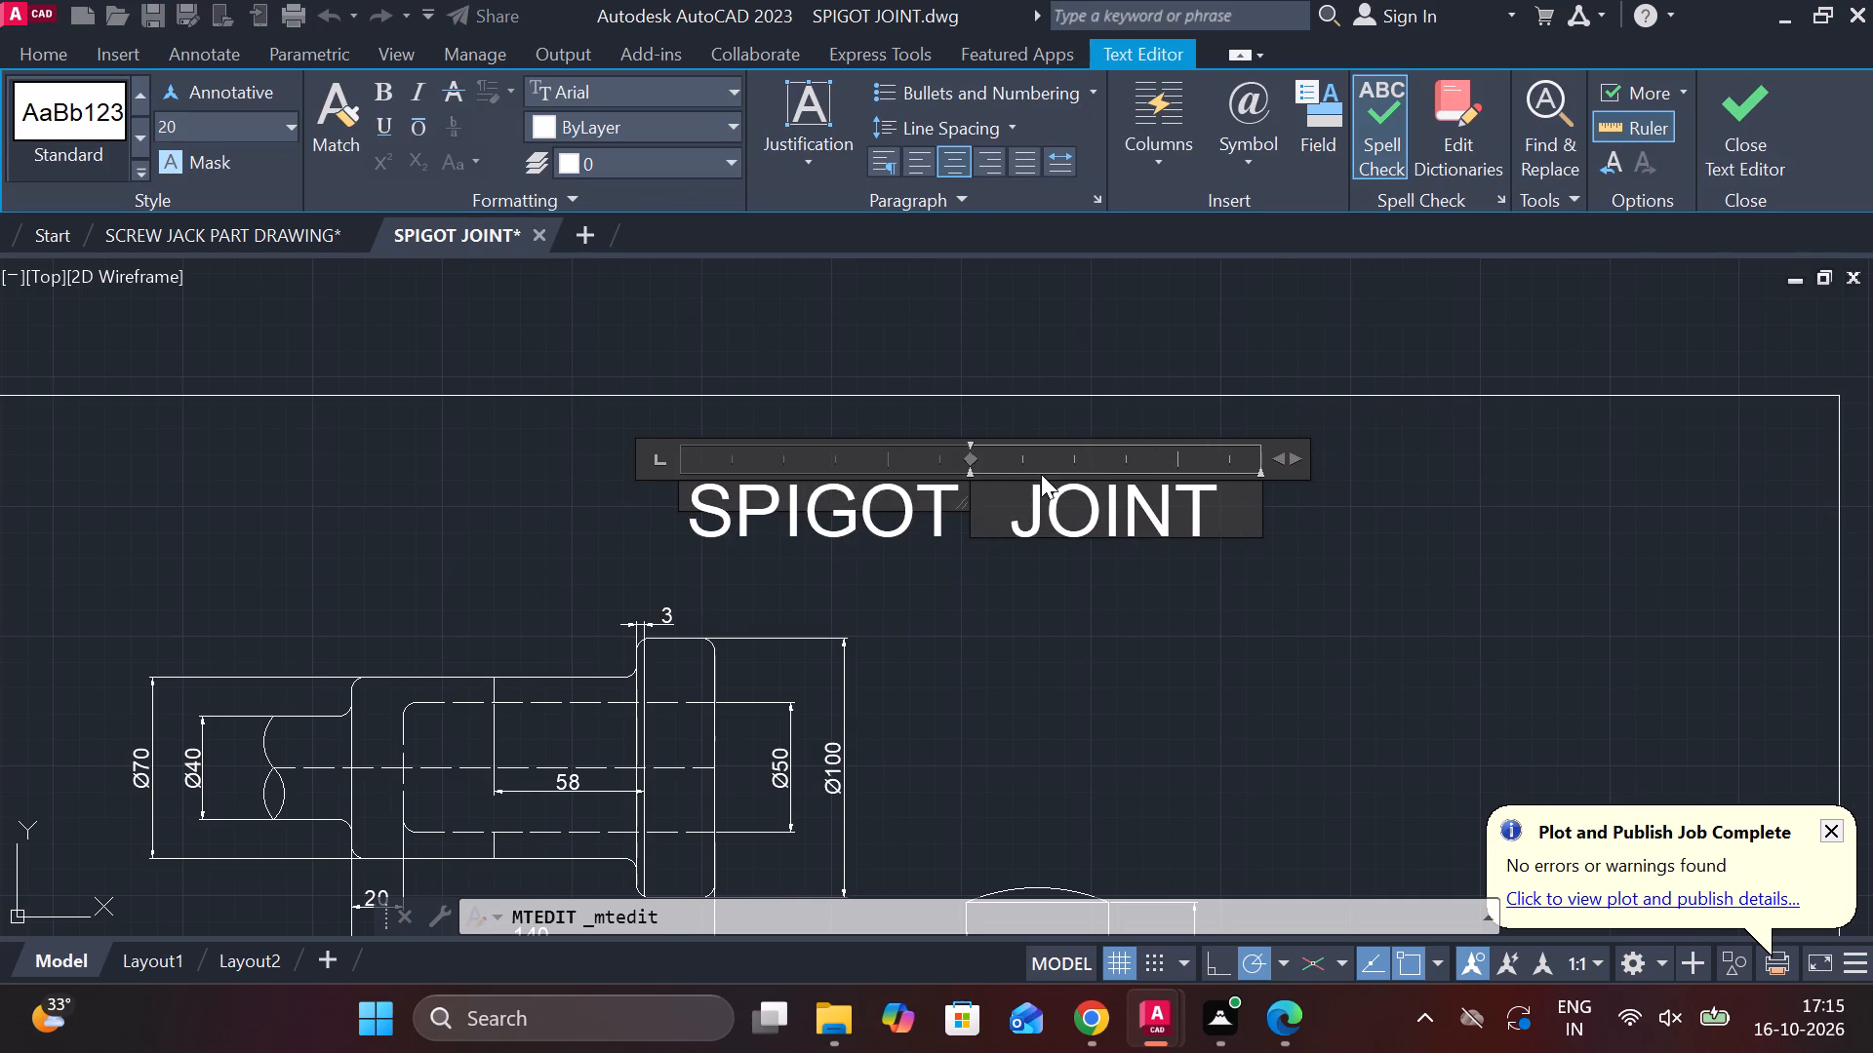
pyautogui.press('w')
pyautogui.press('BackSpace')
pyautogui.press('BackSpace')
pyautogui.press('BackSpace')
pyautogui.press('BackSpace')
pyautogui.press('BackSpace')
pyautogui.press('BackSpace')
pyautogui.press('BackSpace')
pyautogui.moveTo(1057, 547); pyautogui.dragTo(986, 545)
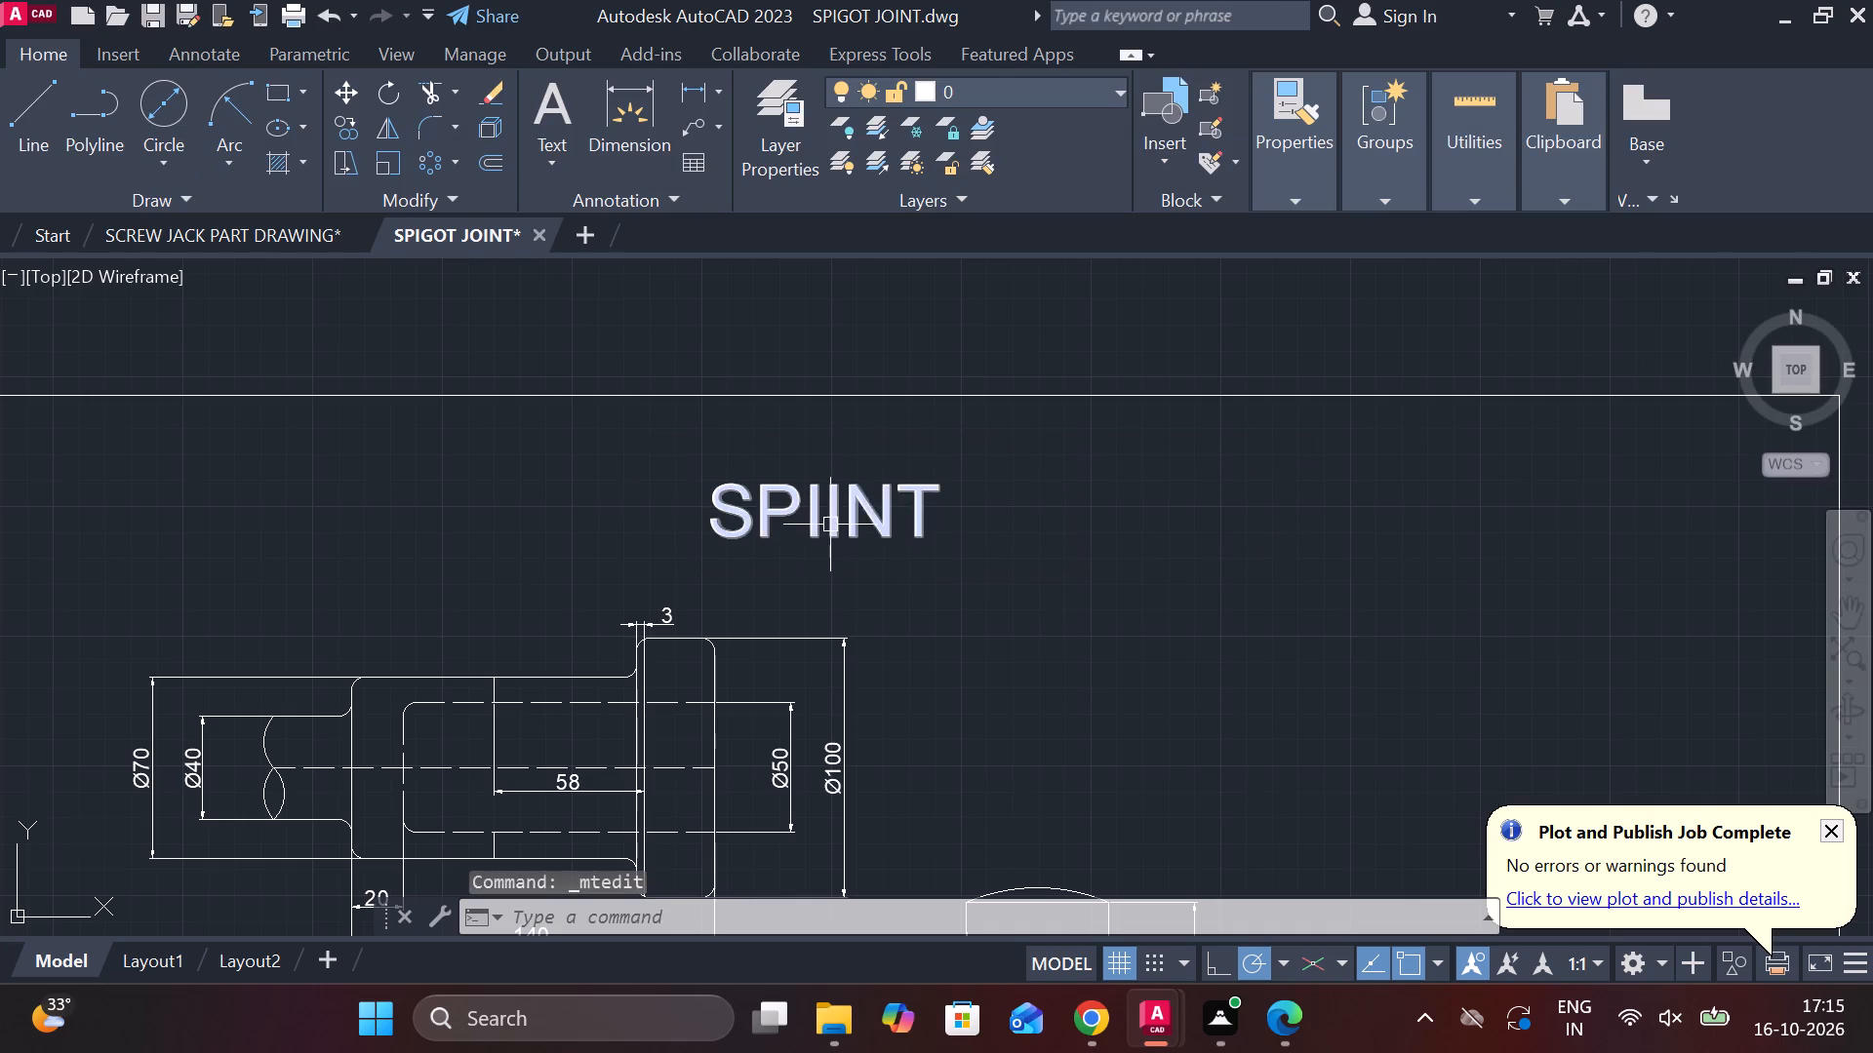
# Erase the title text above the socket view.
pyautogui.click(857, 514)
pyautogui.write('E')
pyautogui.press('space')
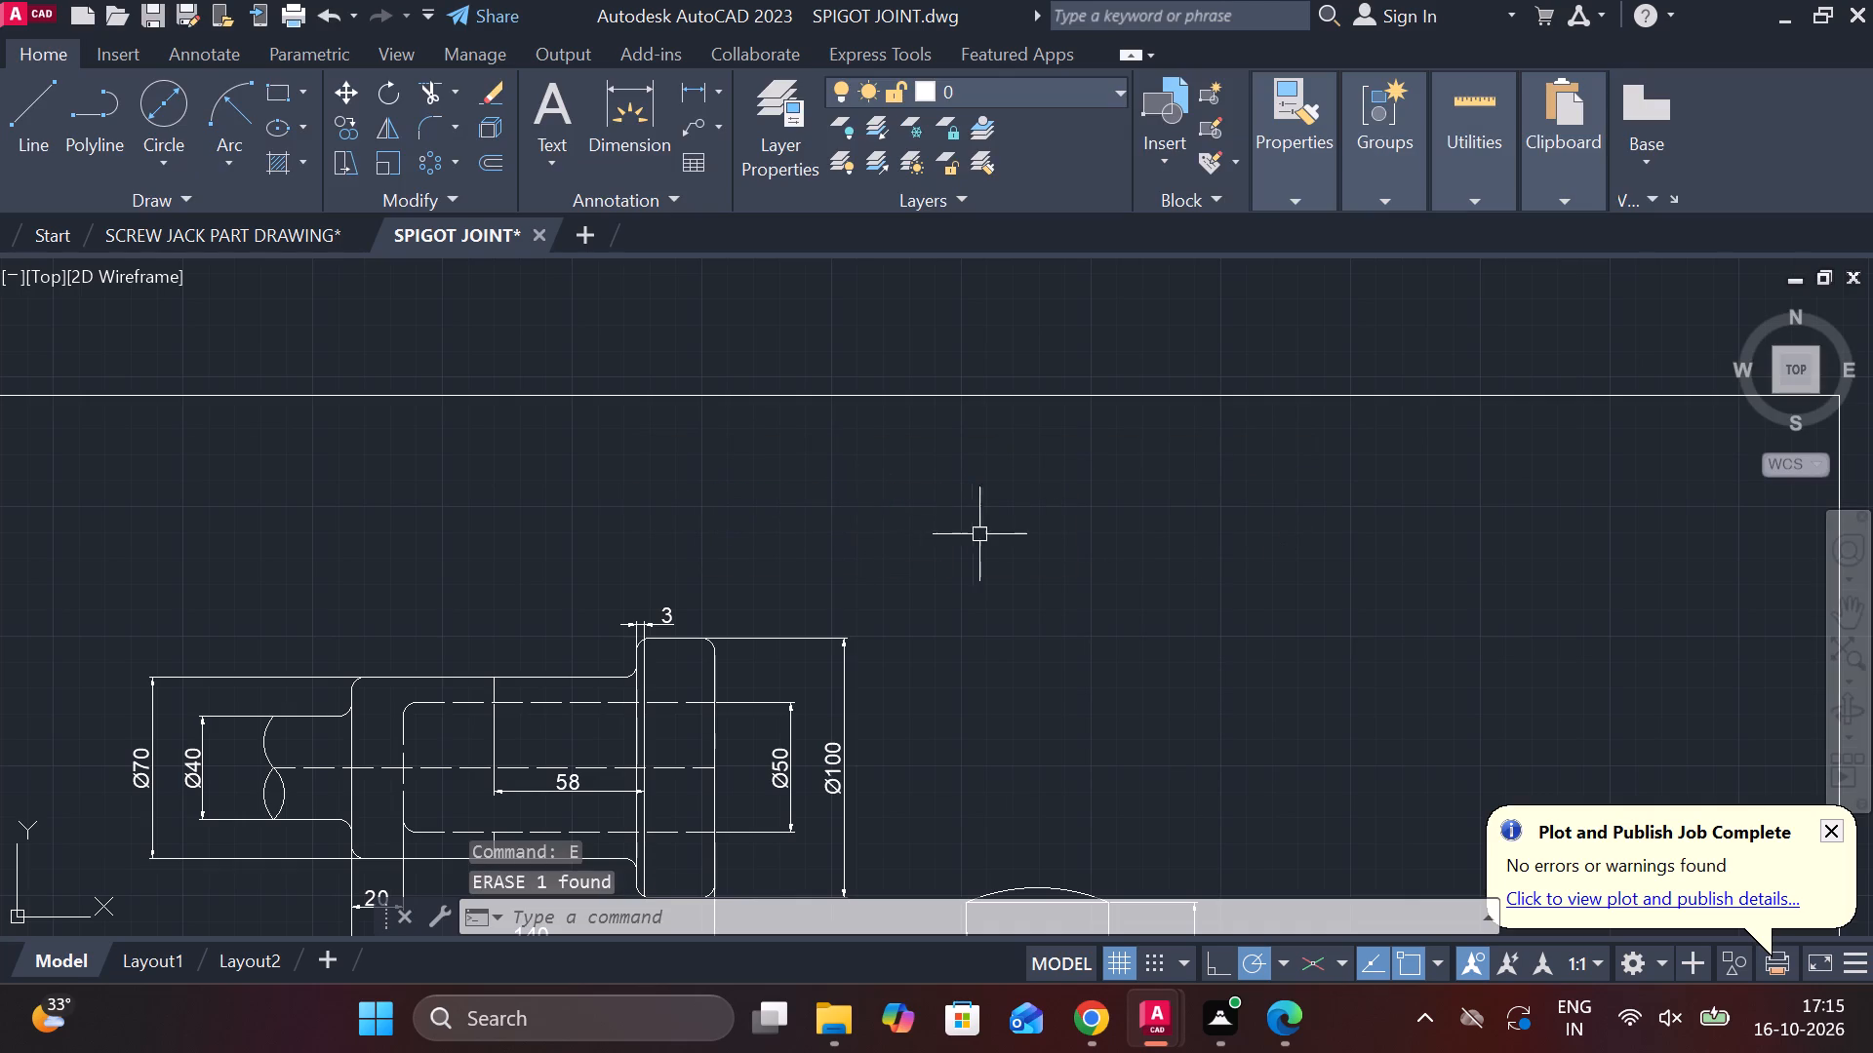
# Create a multiline text title reading SPIGOT JOINT in the empty area above the socket view, just inside the top border.
pyautogui.write('MT')
pyautogui.press('space')
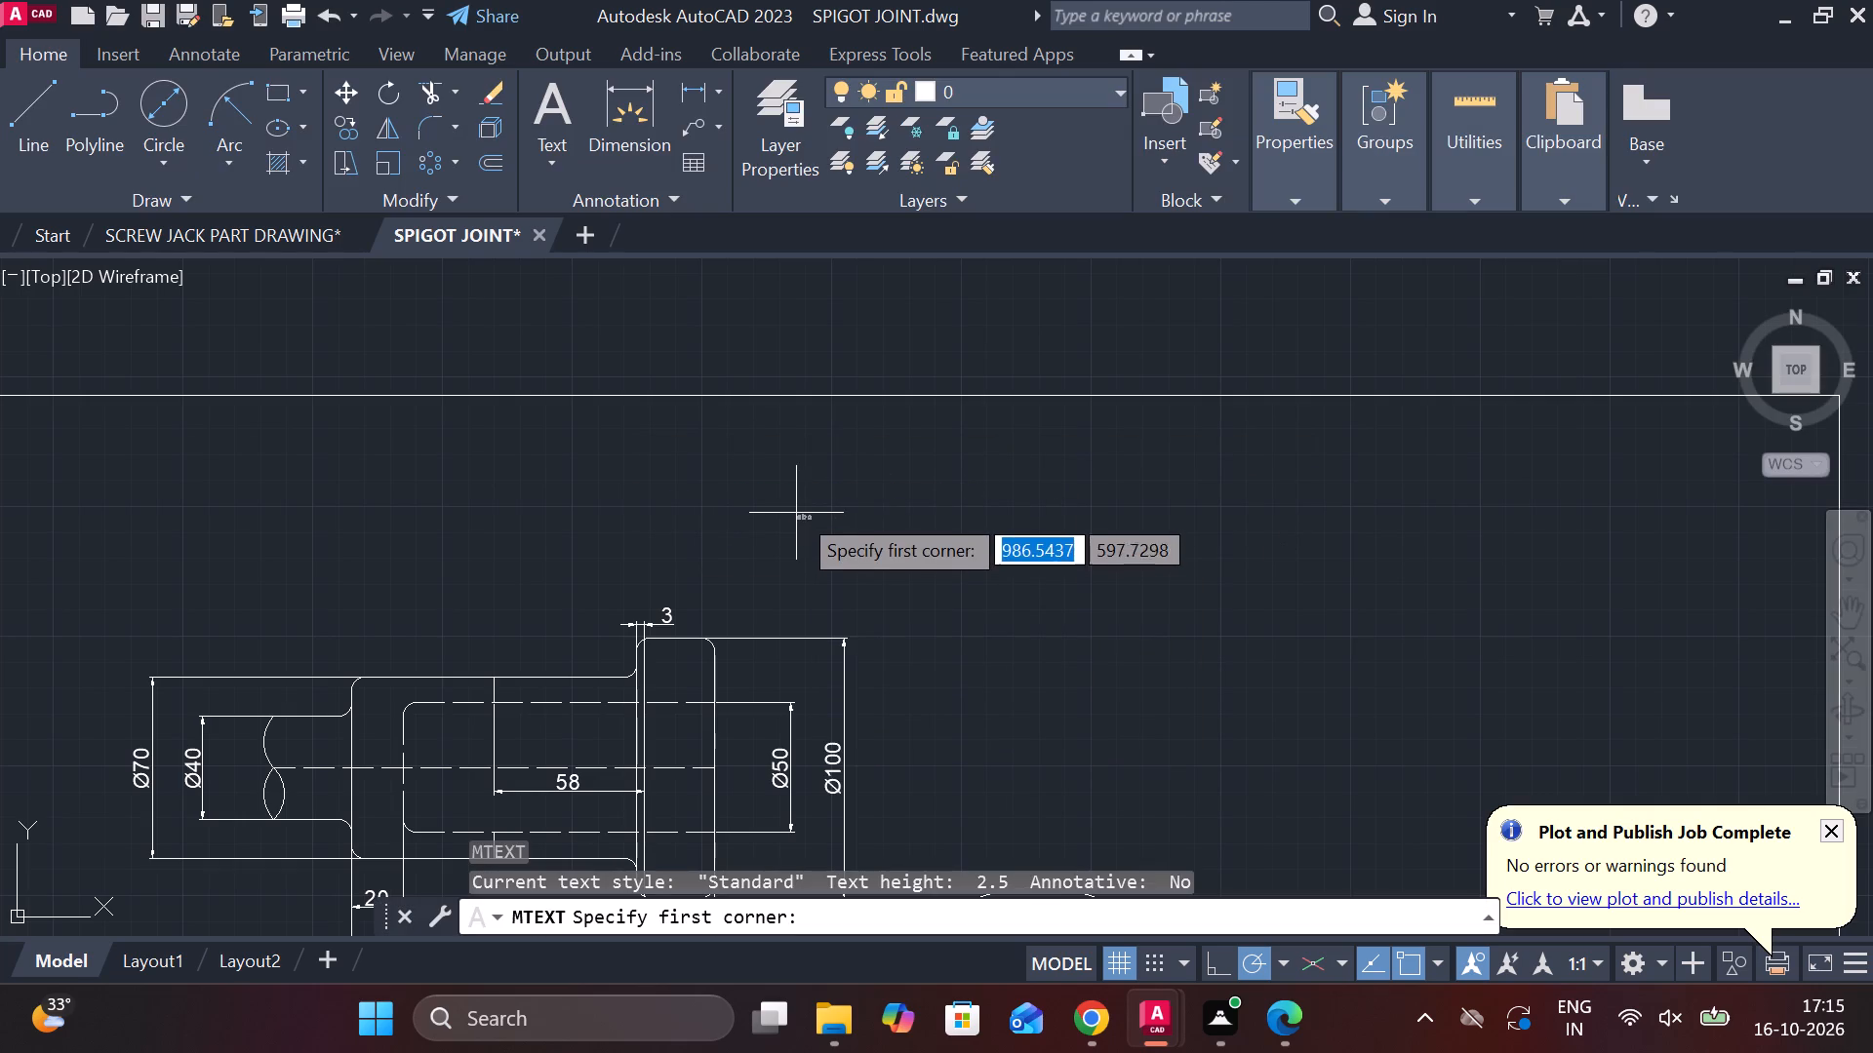
pyautogui.click(783, 476)
pyautogui.click(1278, 579)
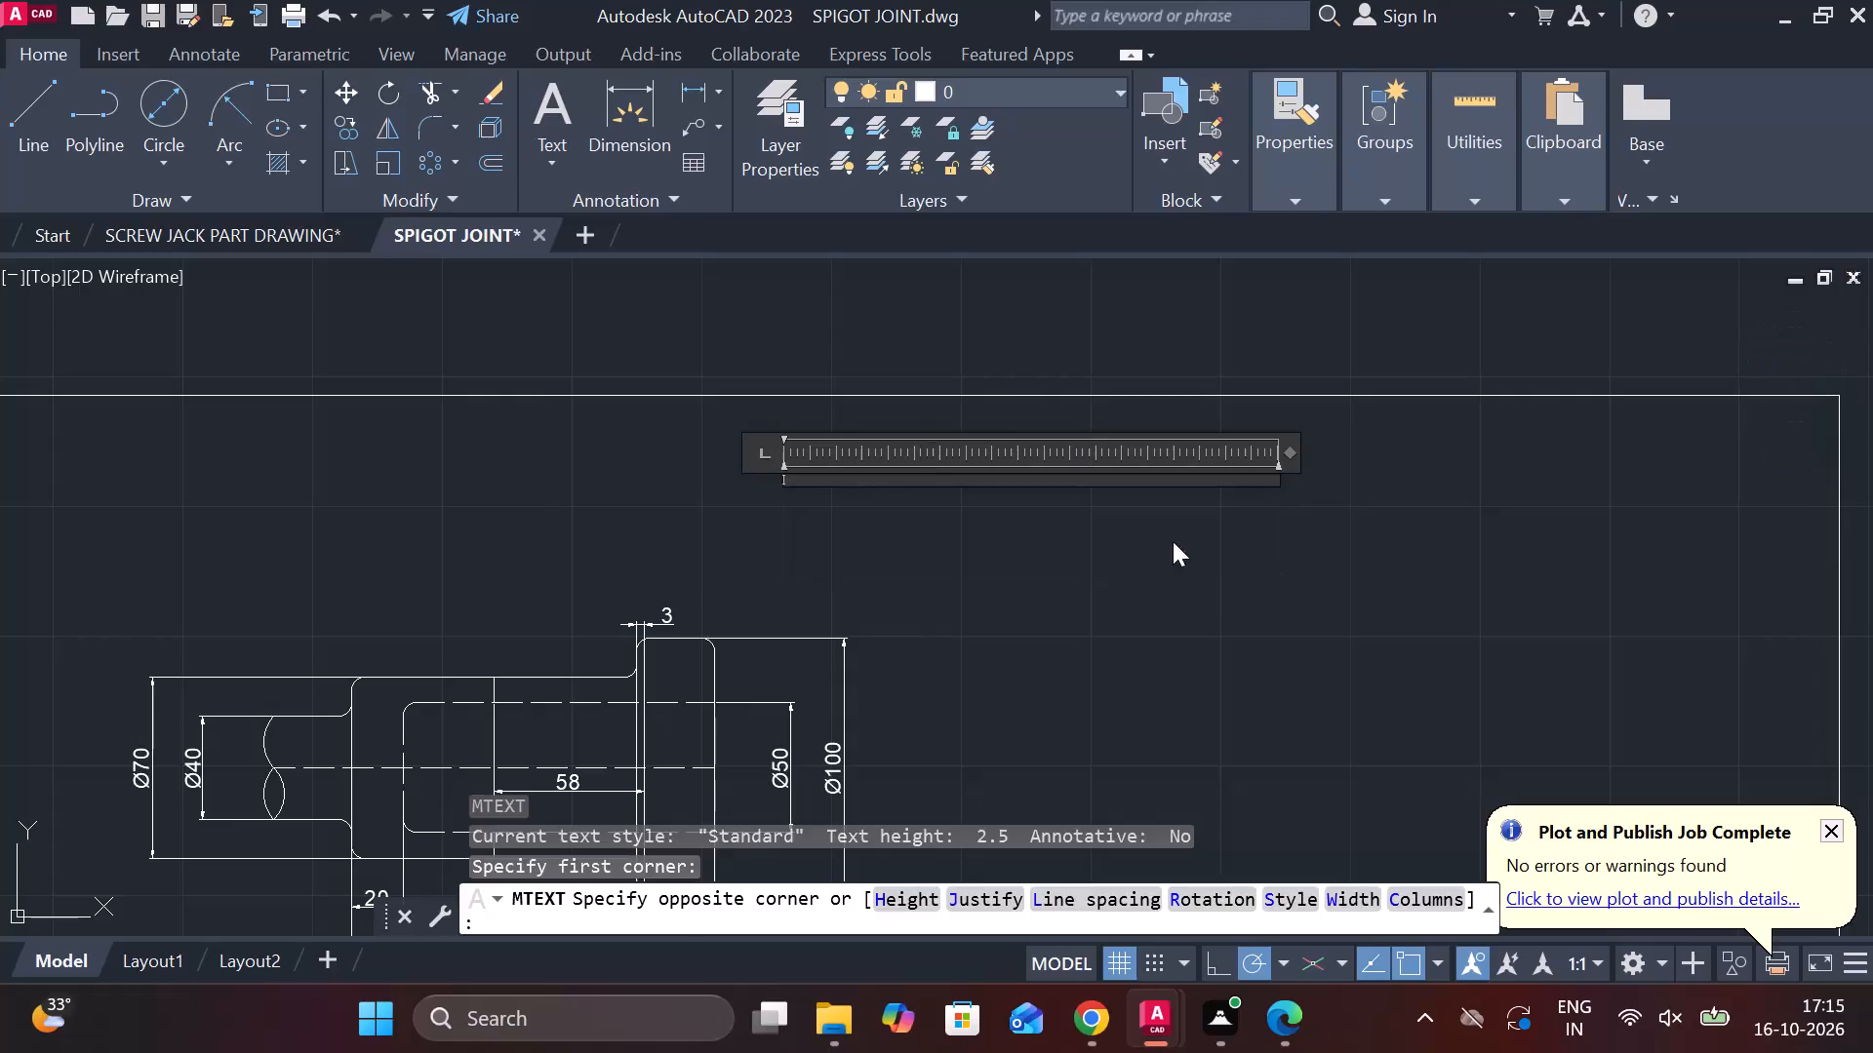
pyautogui.click(296, 124)
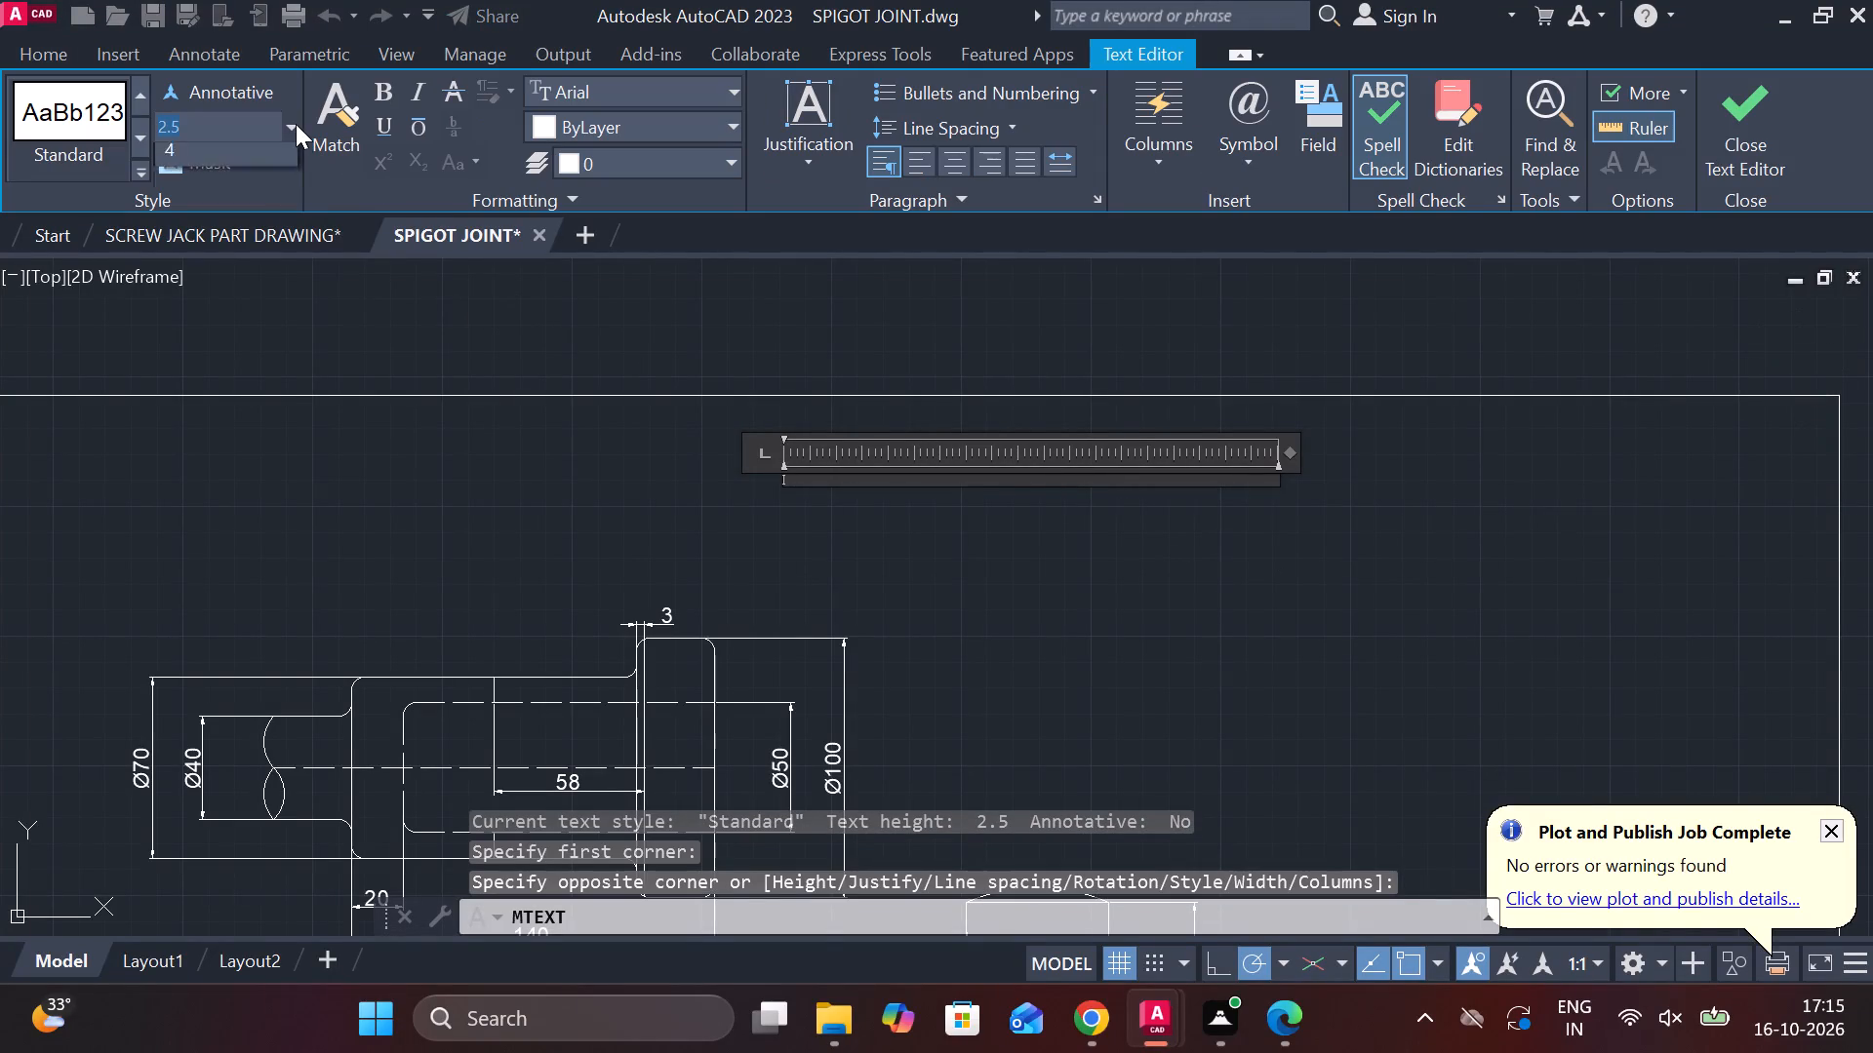
pyautogui.write('15')
pyautogui.press('Return')
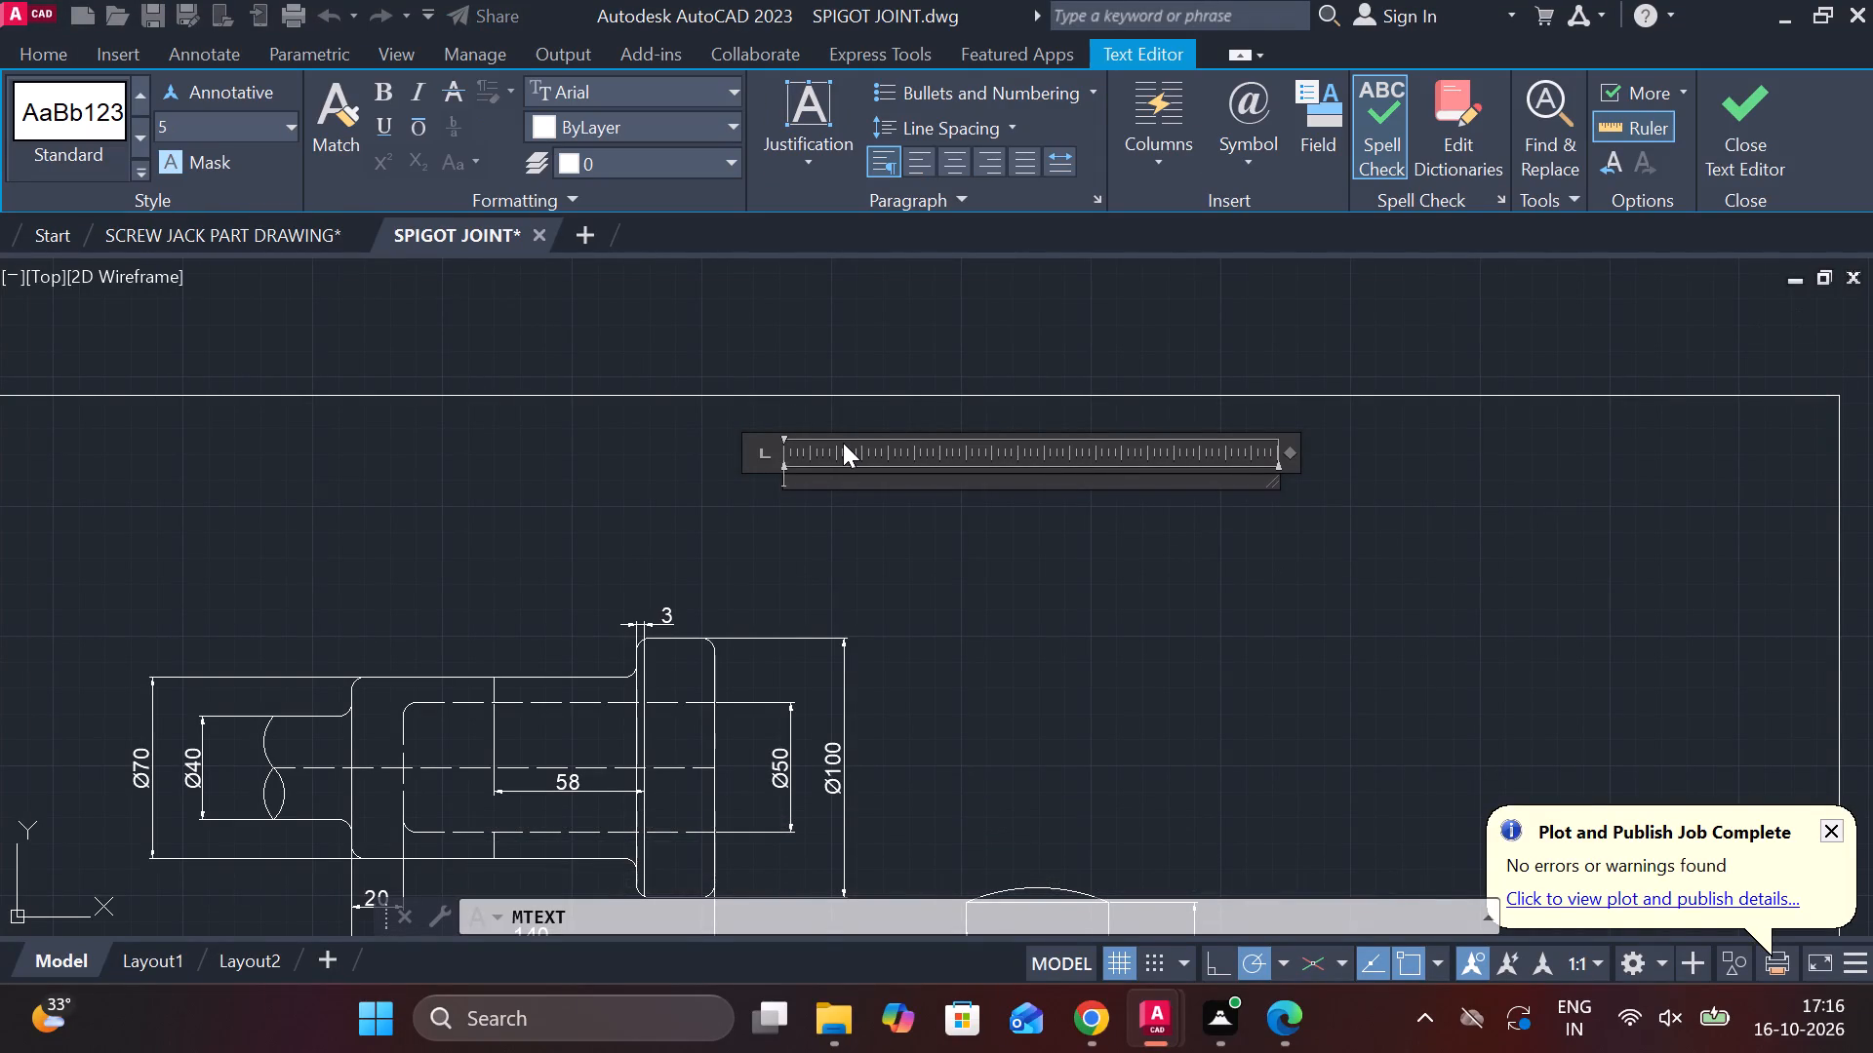
pyautogui.press('s')
pyautogui.press('p')
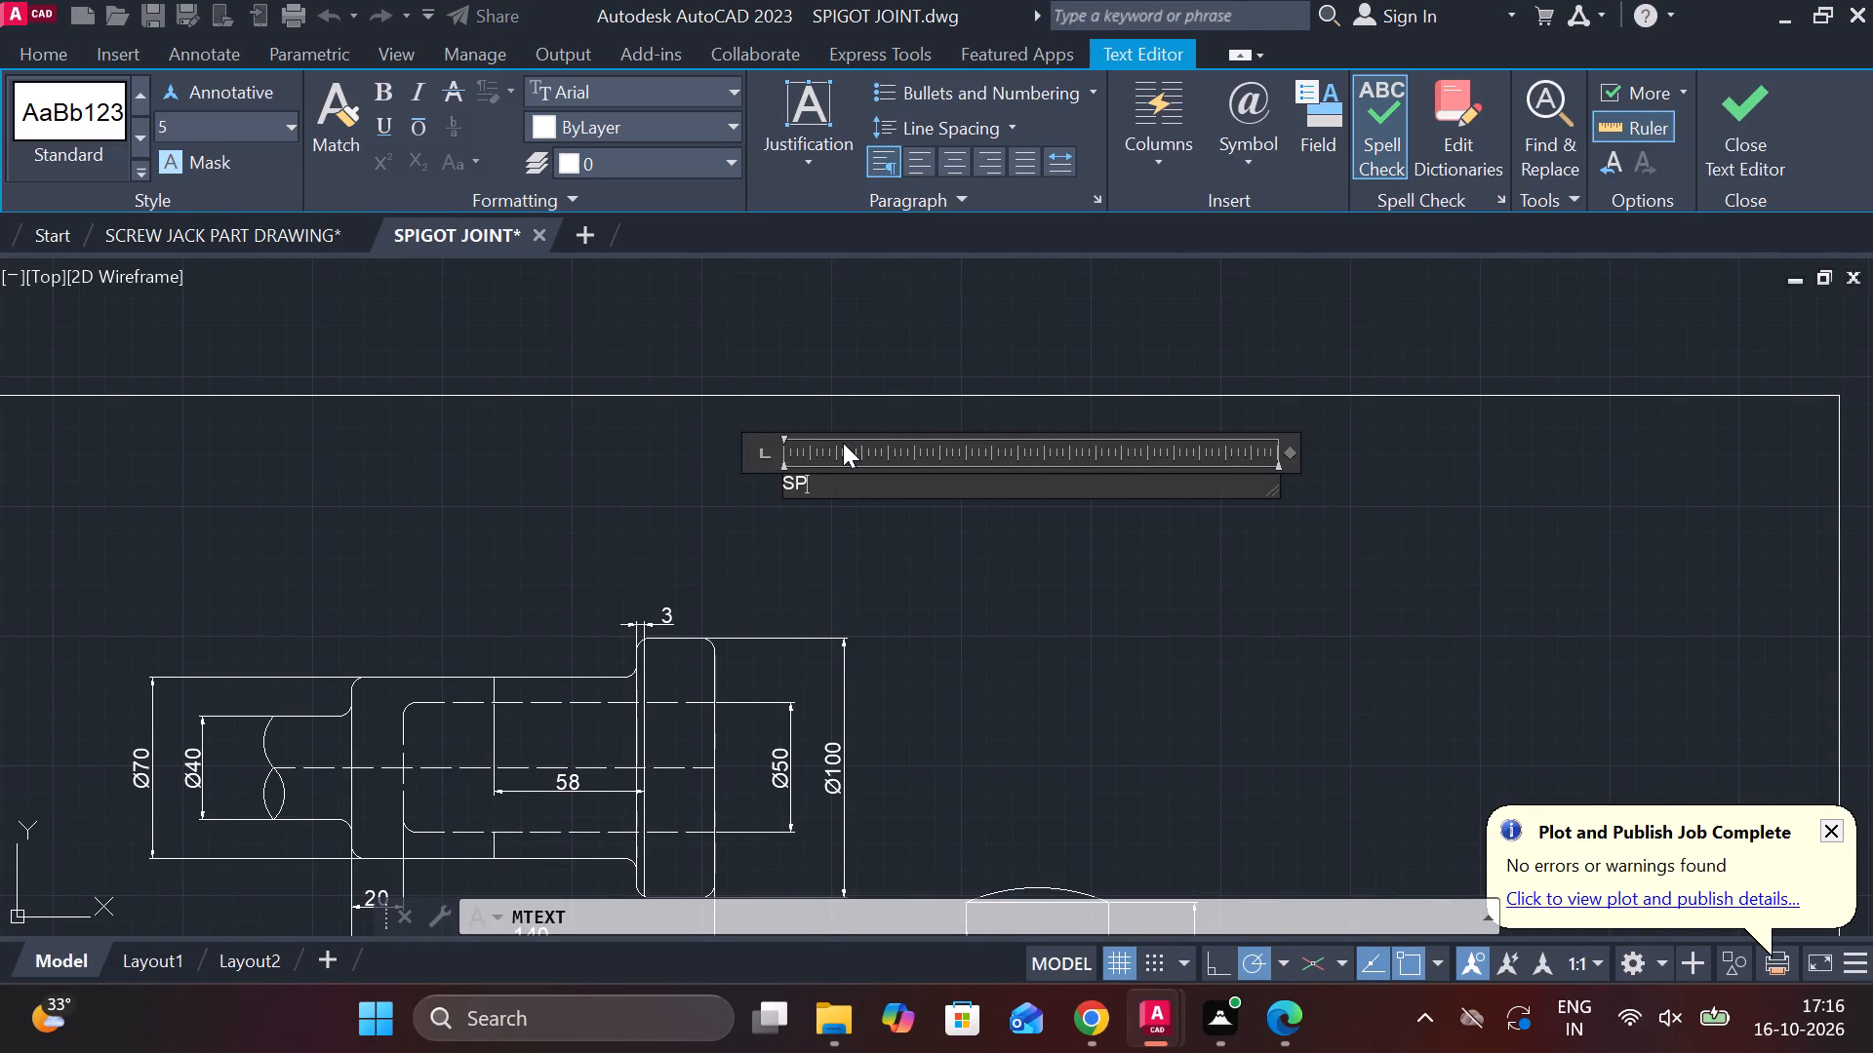
pyautogui.write('IGP')
pyautogui.press('BackSpace')
pyautogui.press('BackSpace')
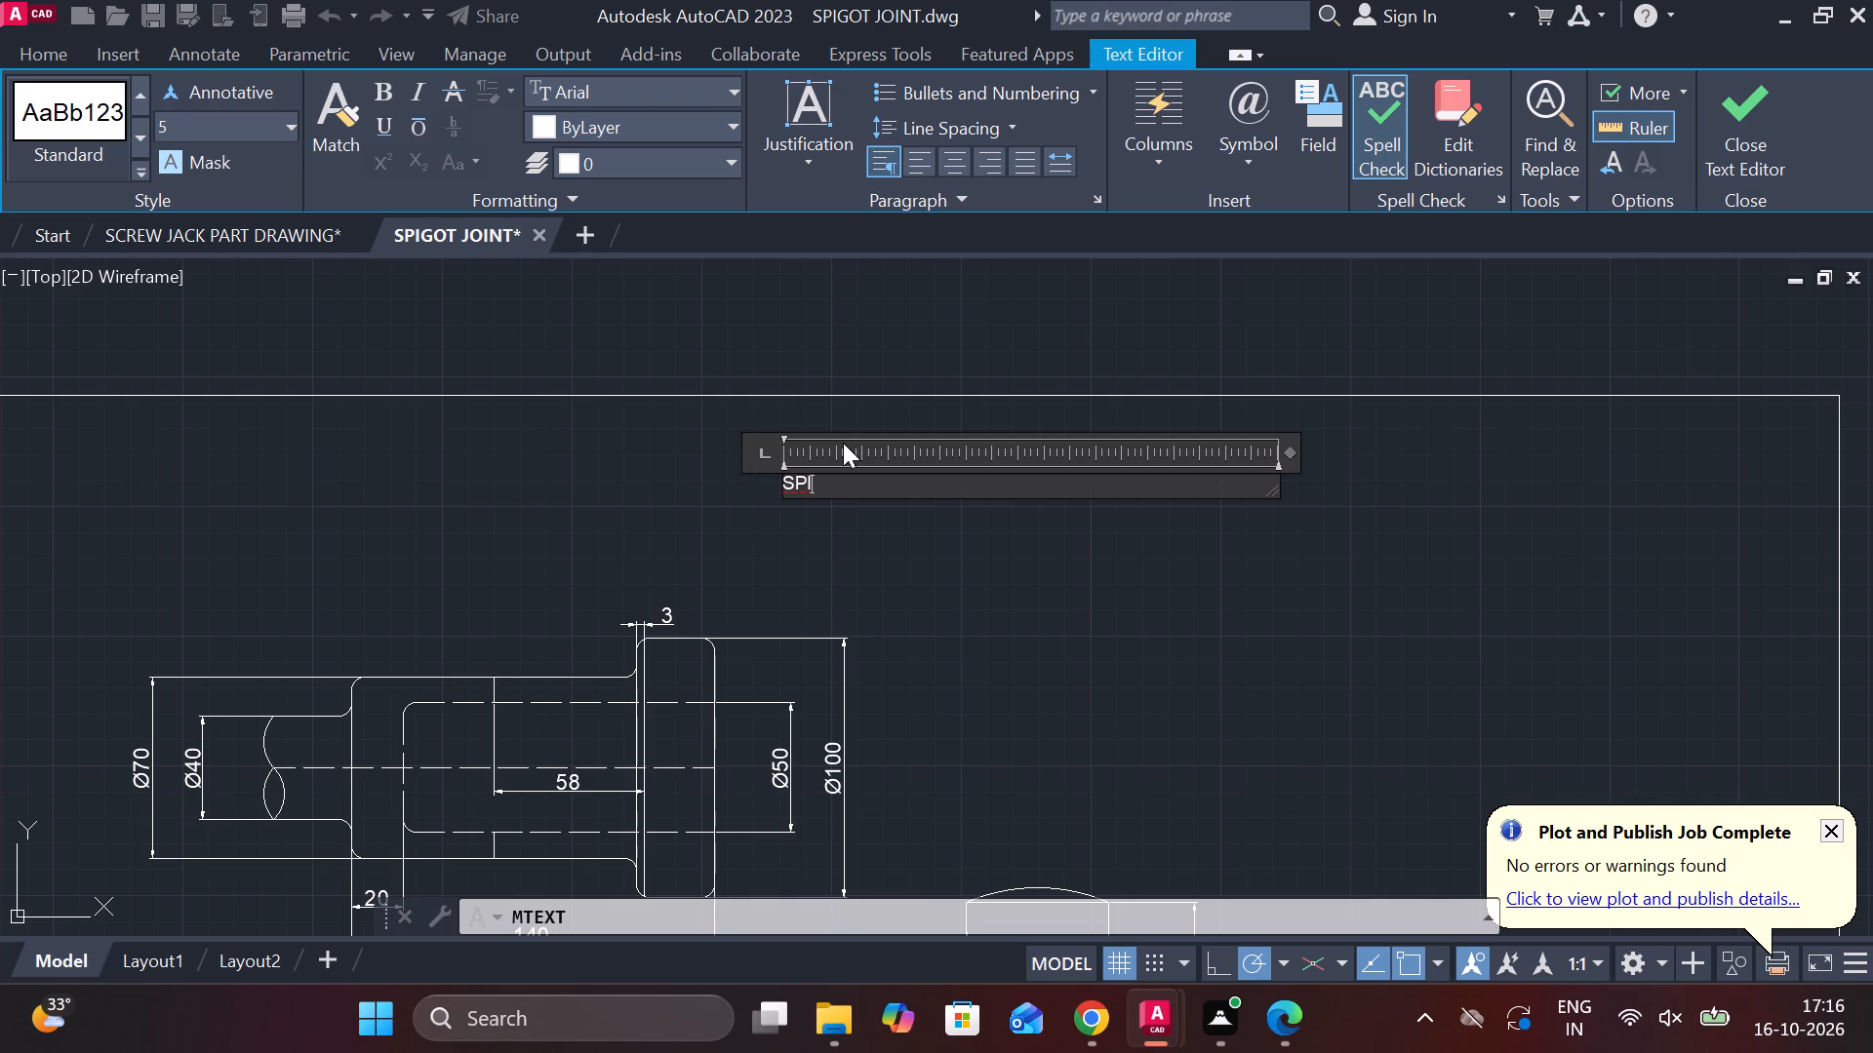
pyautogui.write('GOT')
pyautogui.press('space')
pyautogui.write('JOINT')
# Set the text height of the whole SPIGOT JOINT title to 15 and finish editing the text.
pyautogui.click(291, 128)
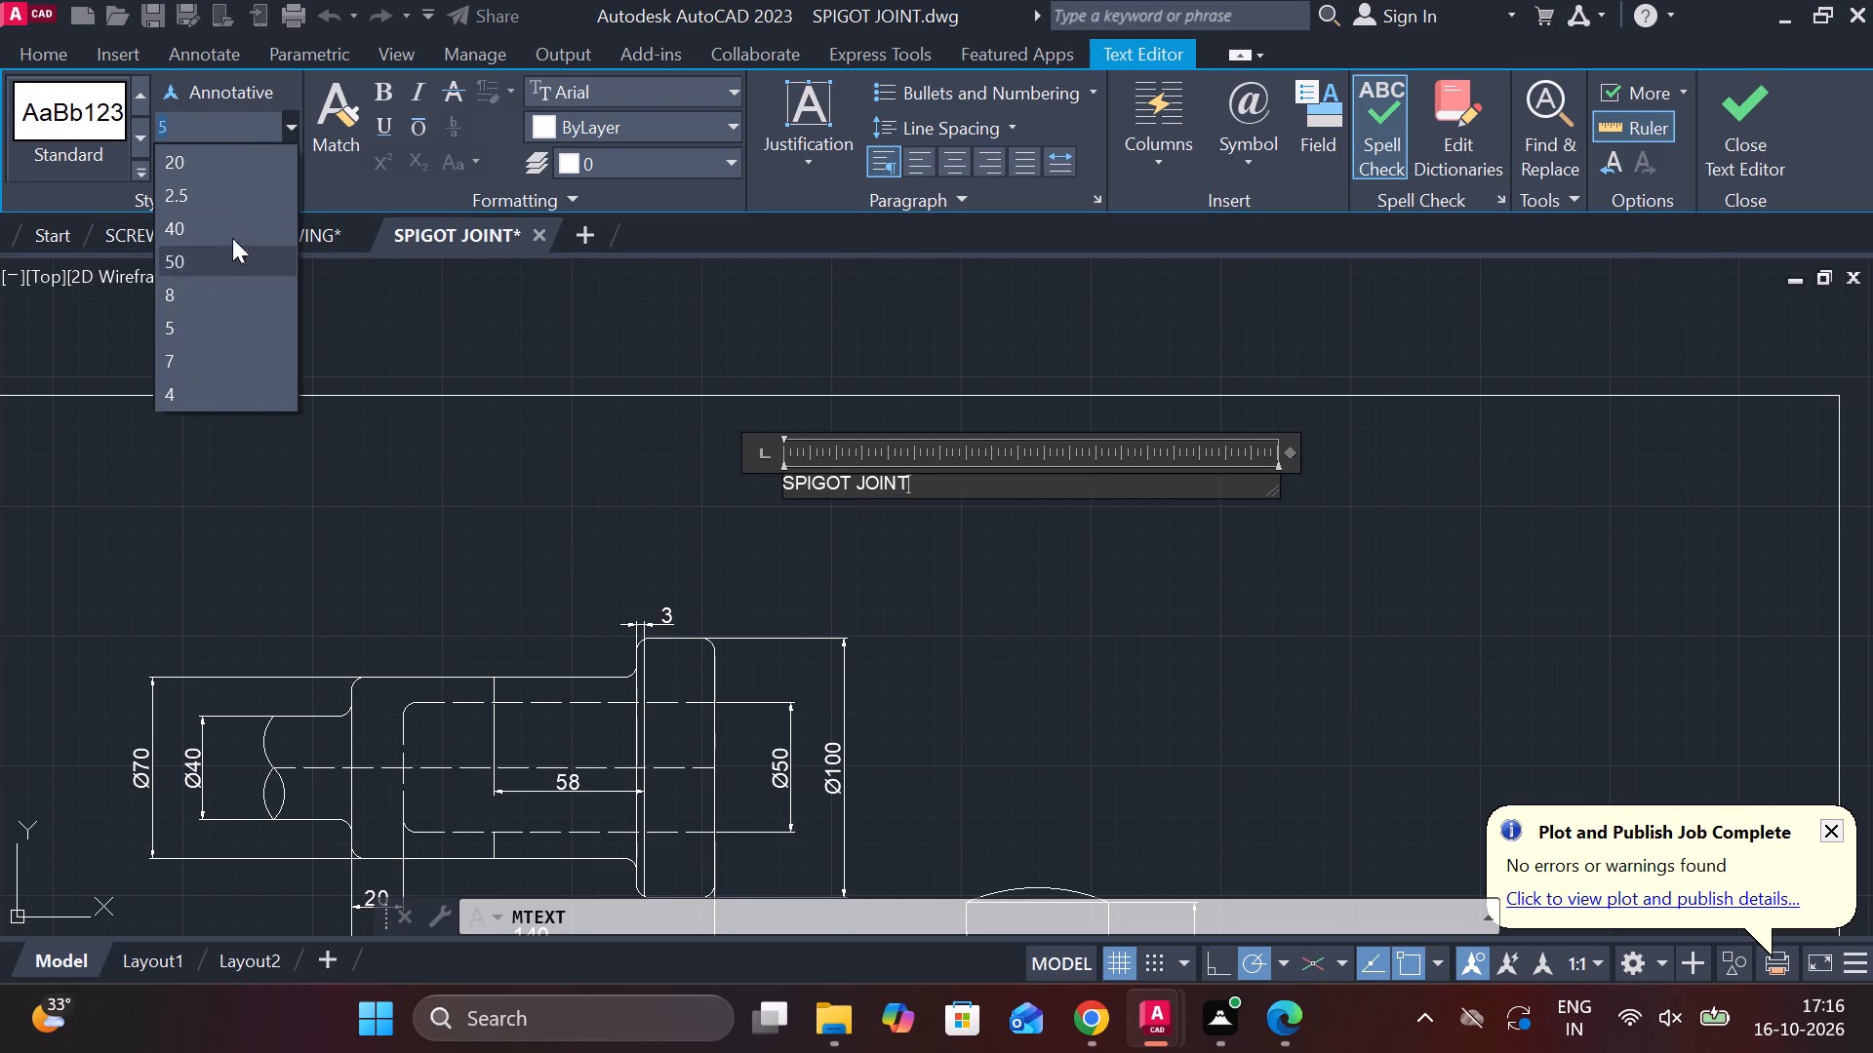
pyautogui.write('145')
pyautogui.press('BackSpace')
pyautogui.press('BackSpace')
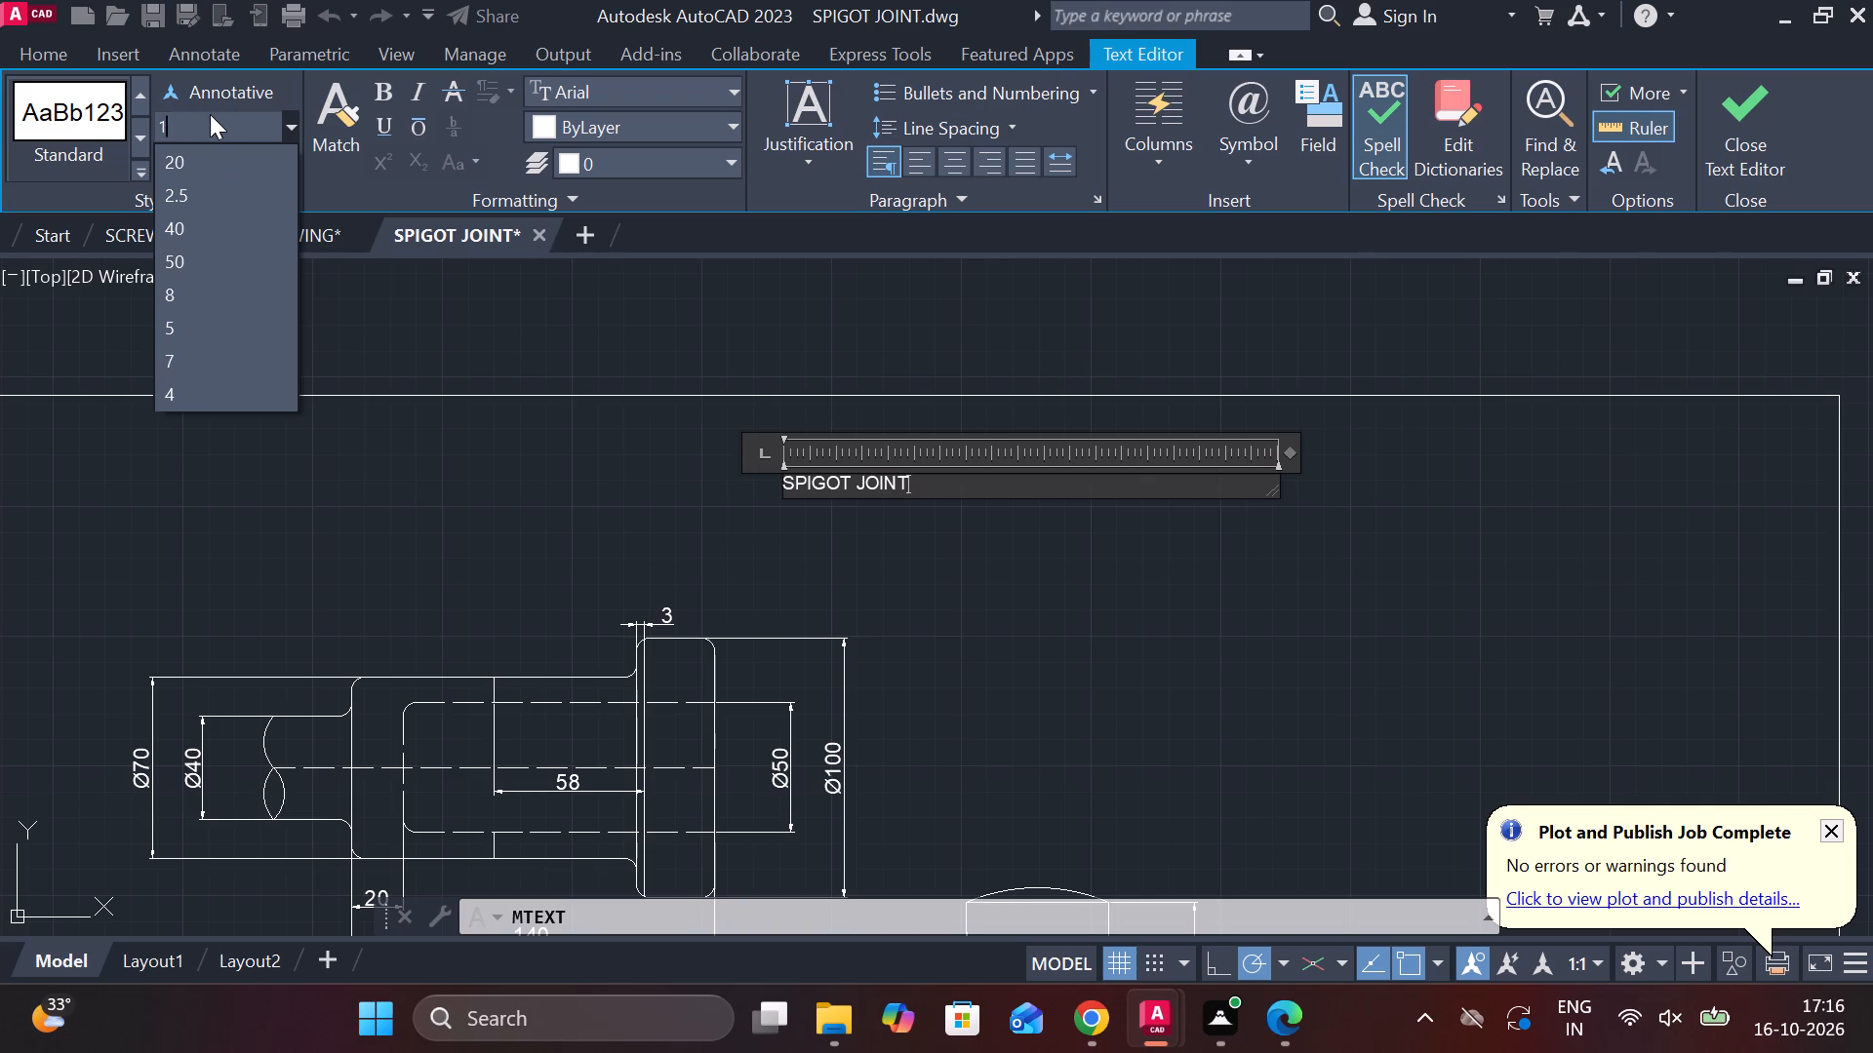
pyautogui.press('5')
pyautogui.moveTo(920, 487); pyautogui.dragTo(777, 488)
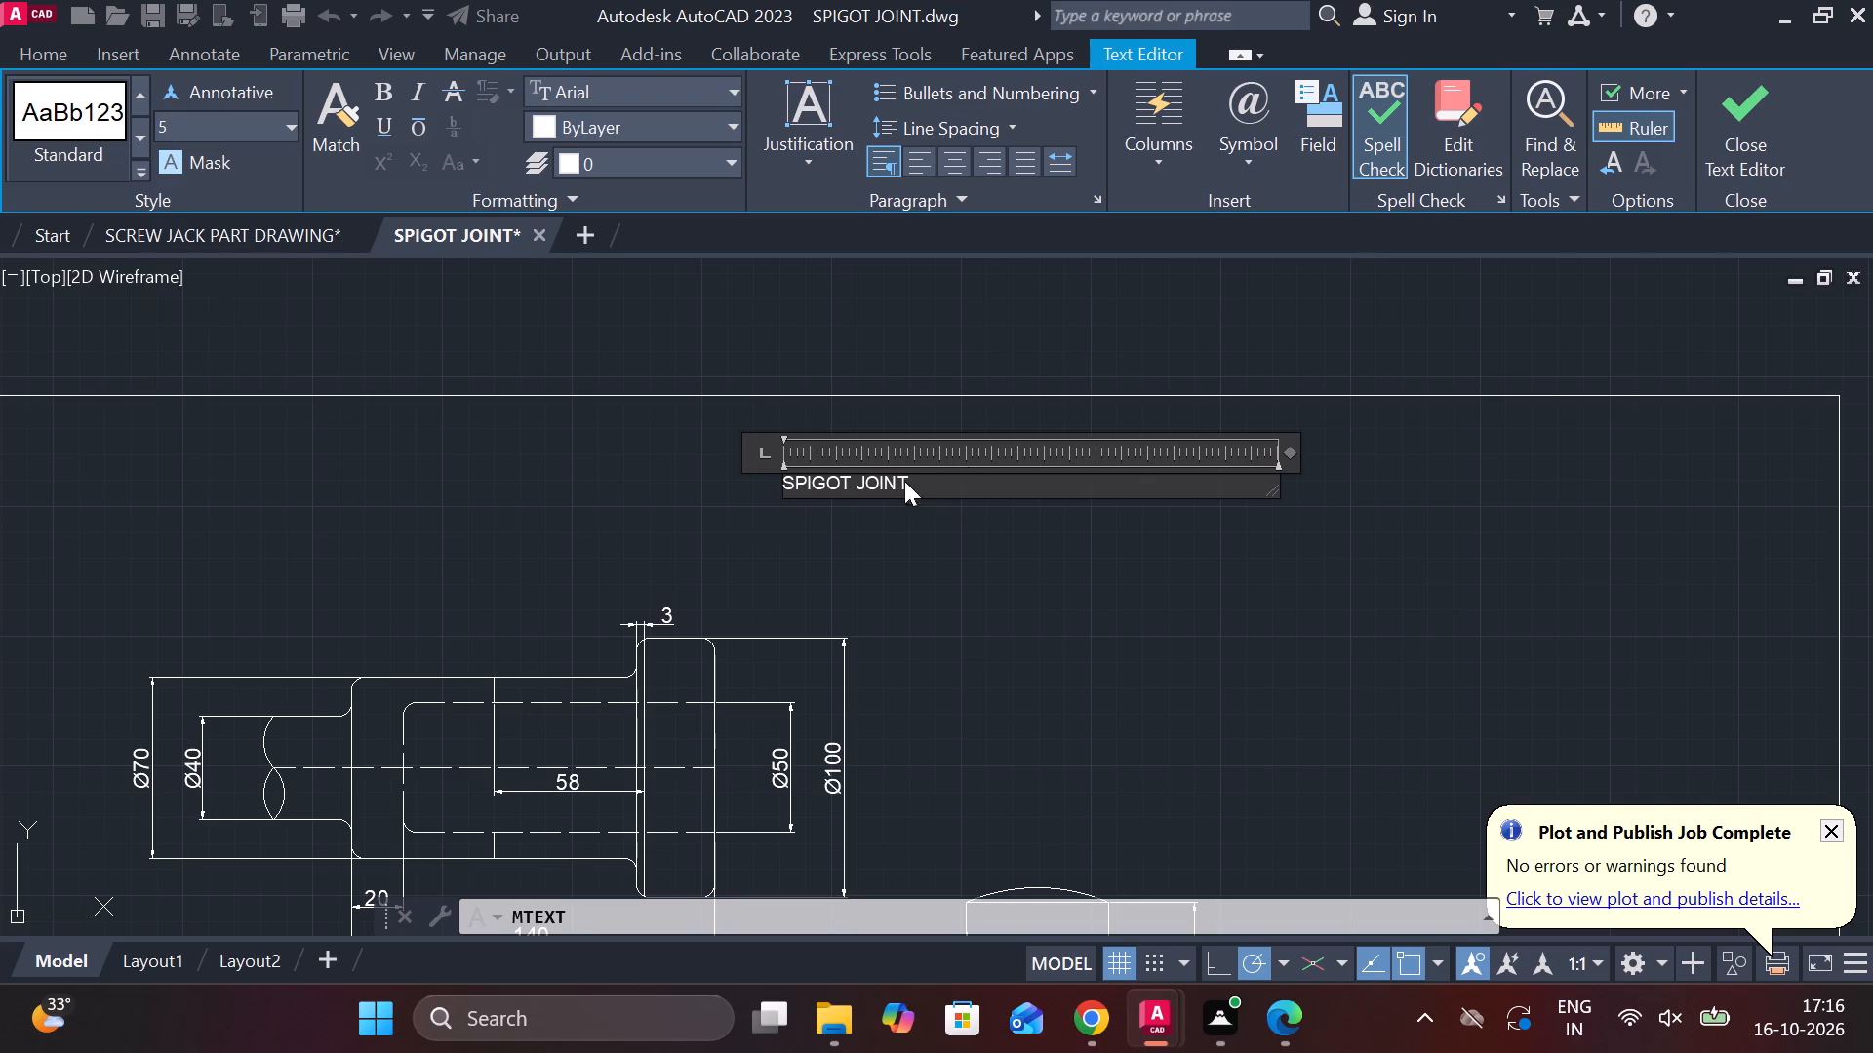
pyautogui.scroll(2, 862, 490)
pyautogui.moveTo(1004, 478); pyautogui.dragTo(632, 468)
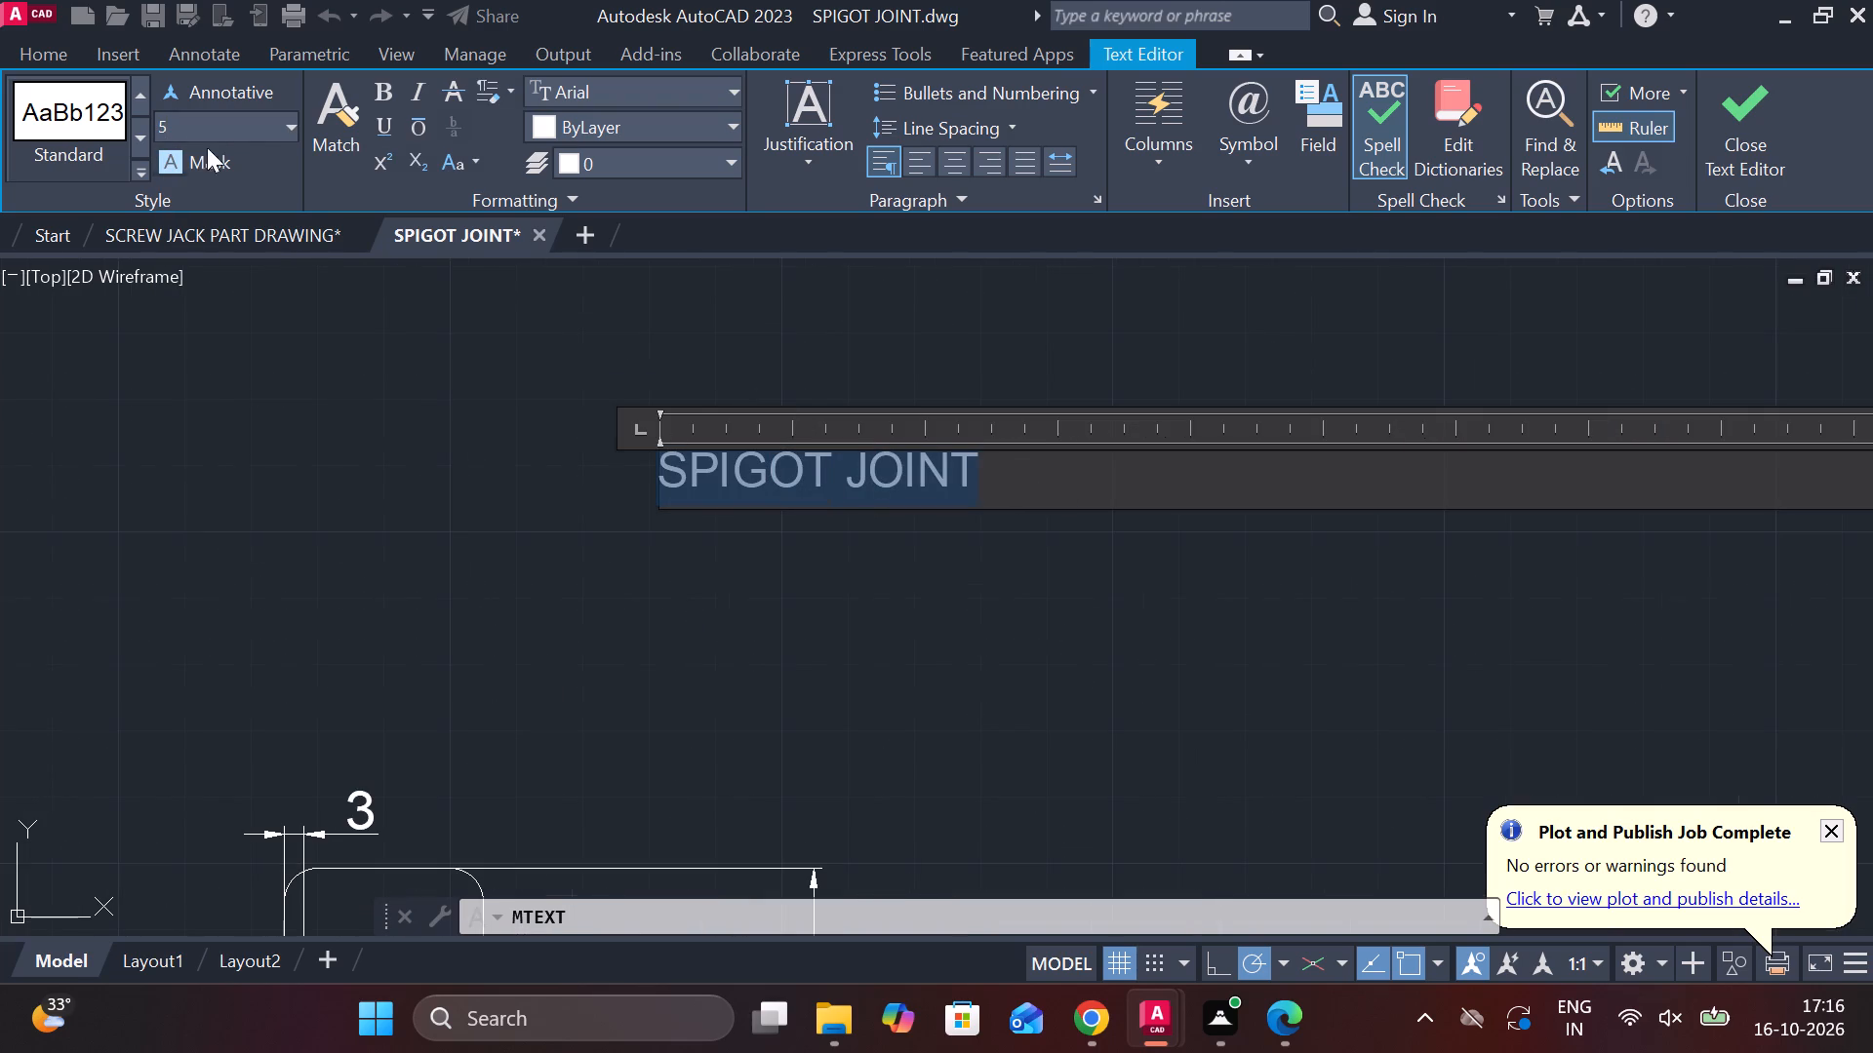
pyautogui.click(252, 133)
pyautogui.write('15')
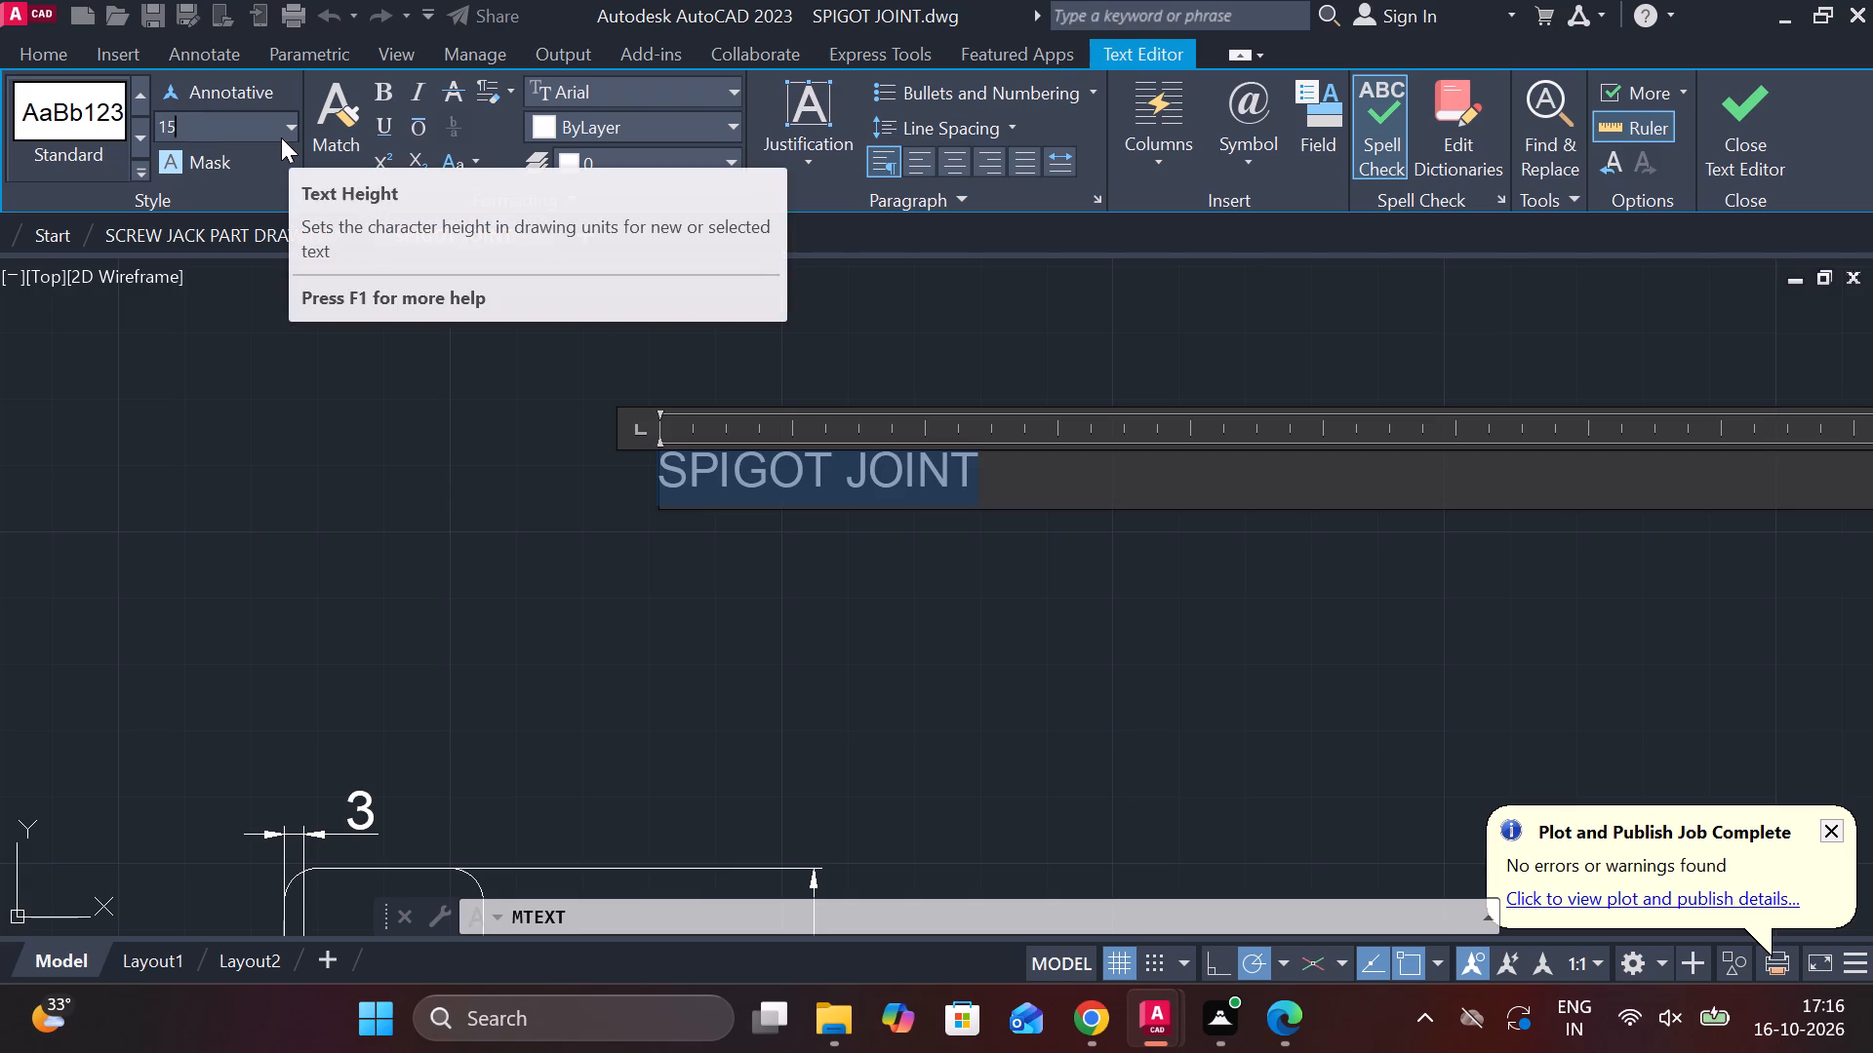
pyautogui.press('Return')
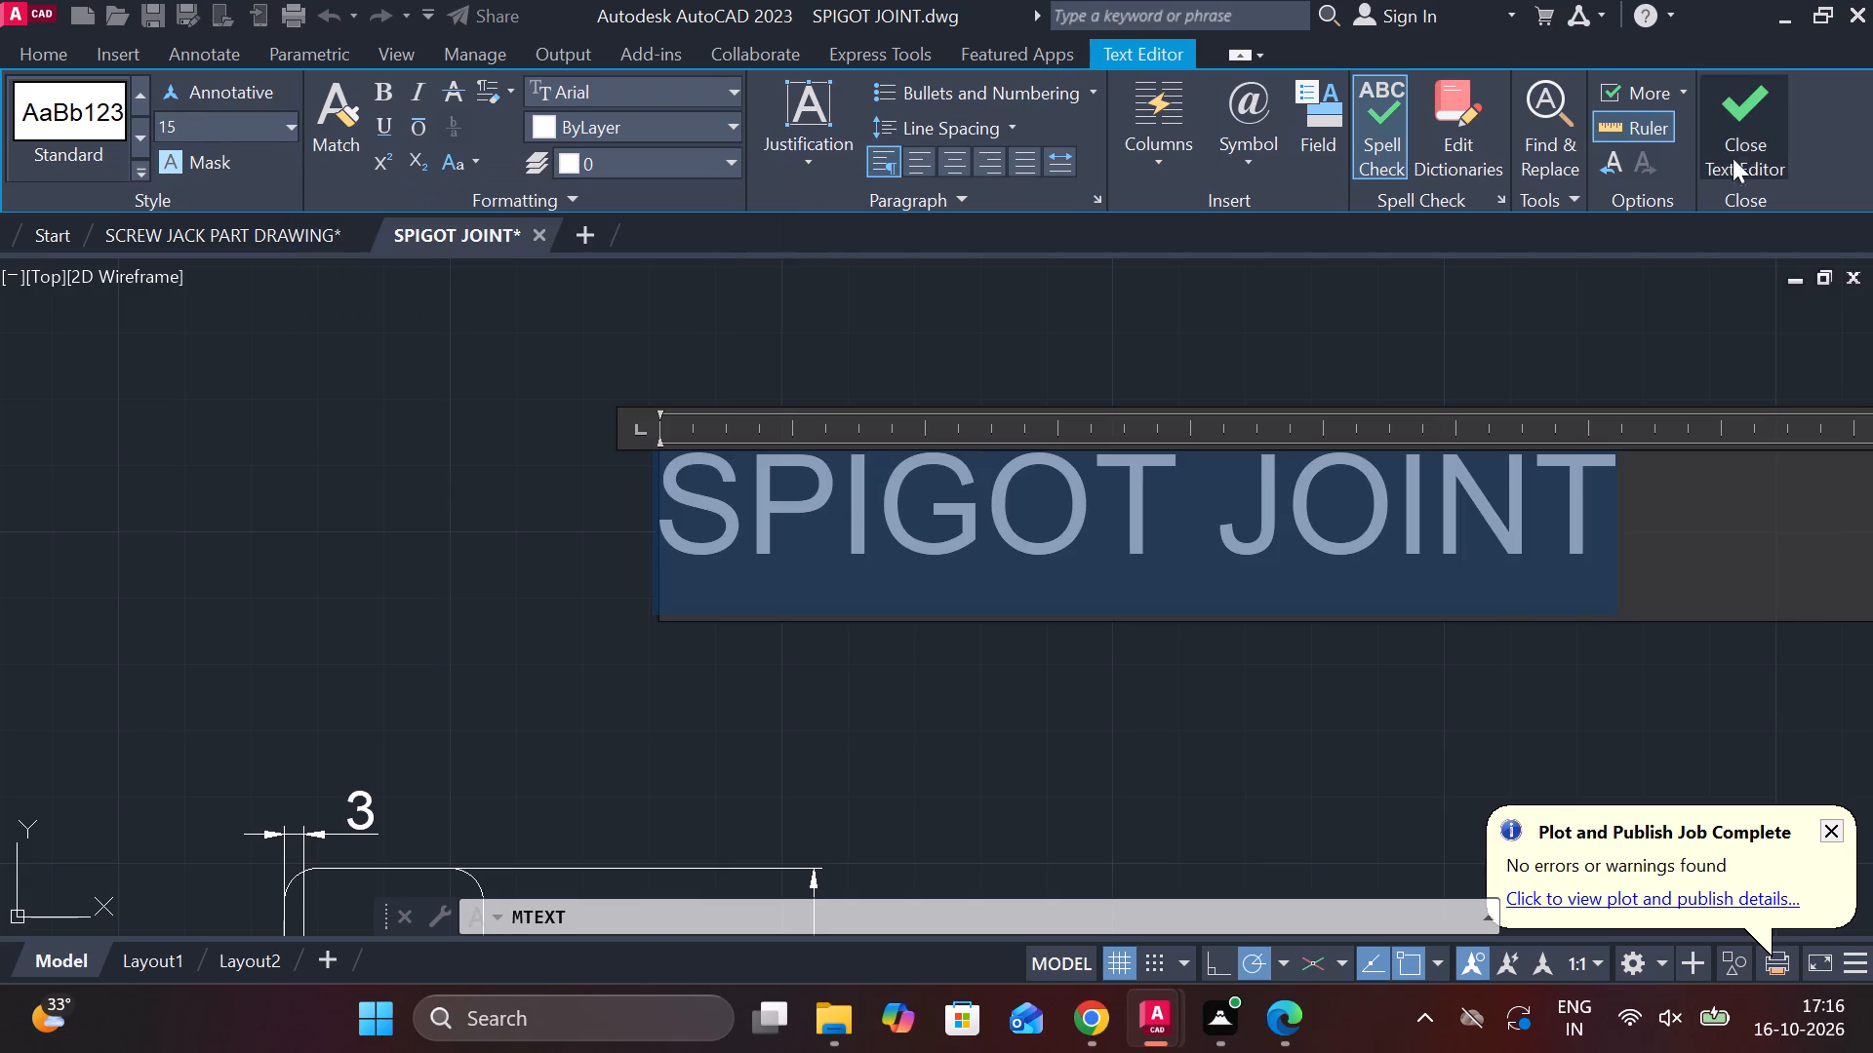
pyautogui.click(1737, 141)
# Shift the SPIGOT JOINT title slightly left and down by its insertion point, and clear the selection.
pyautogui.scroll(-2, 1462, 373)
pyautogui.click(1365, 422)
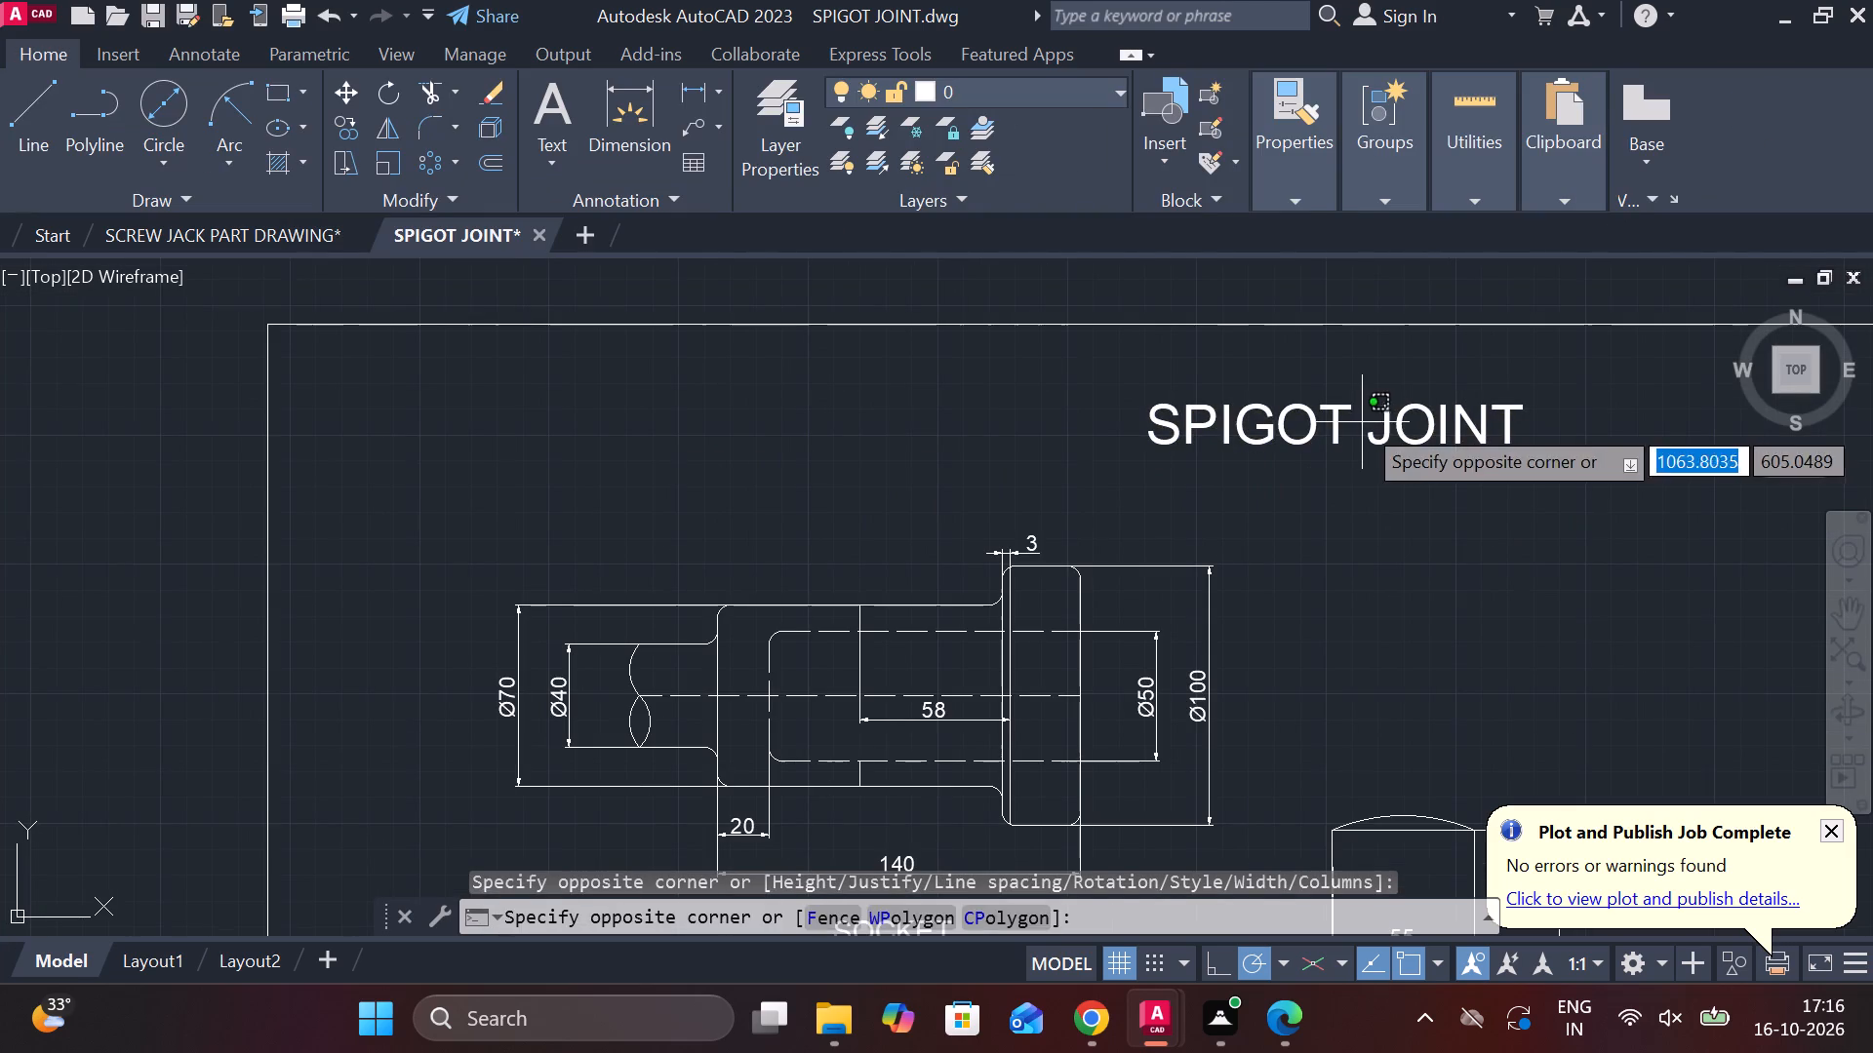
pyautogui.click(1360, 426)
pyautogui.click(1401, 427)
pyautogui.click(1150, 406)
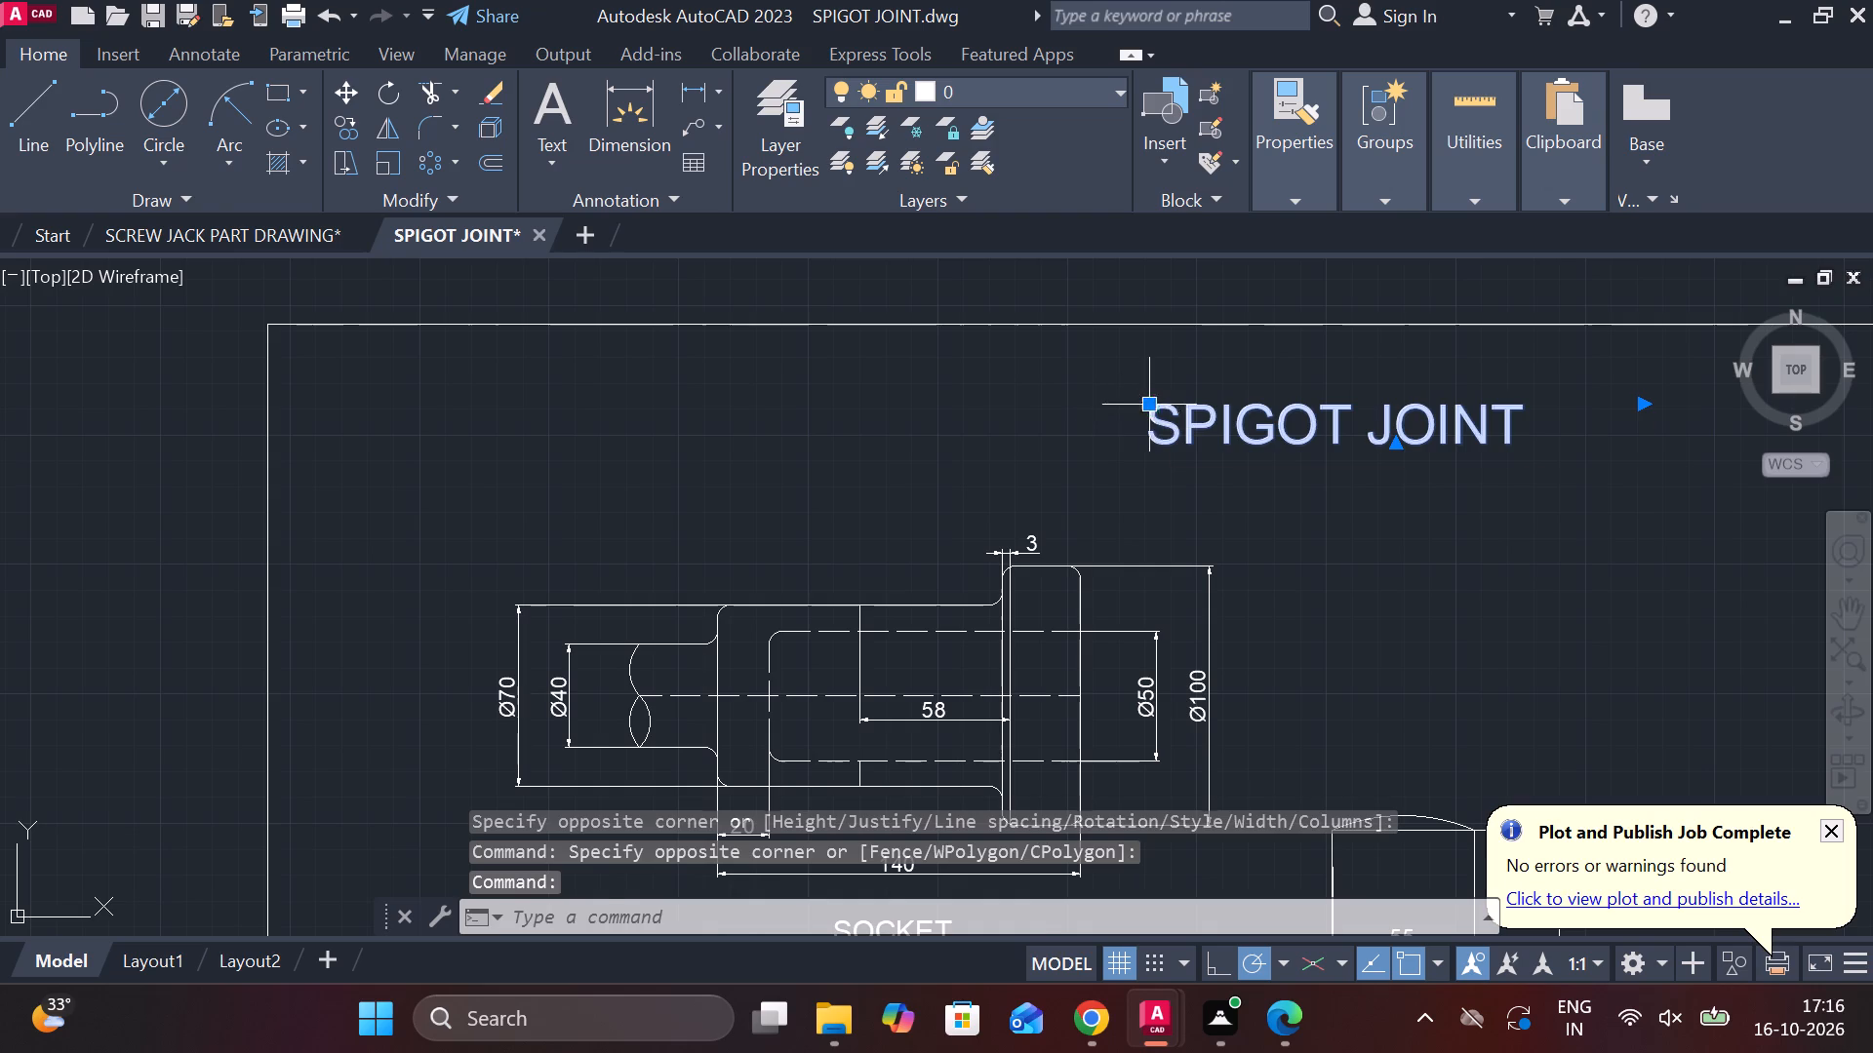
pyautogui.click(1115, 429)
pyautogui.scroll(-1, 1195, 477)
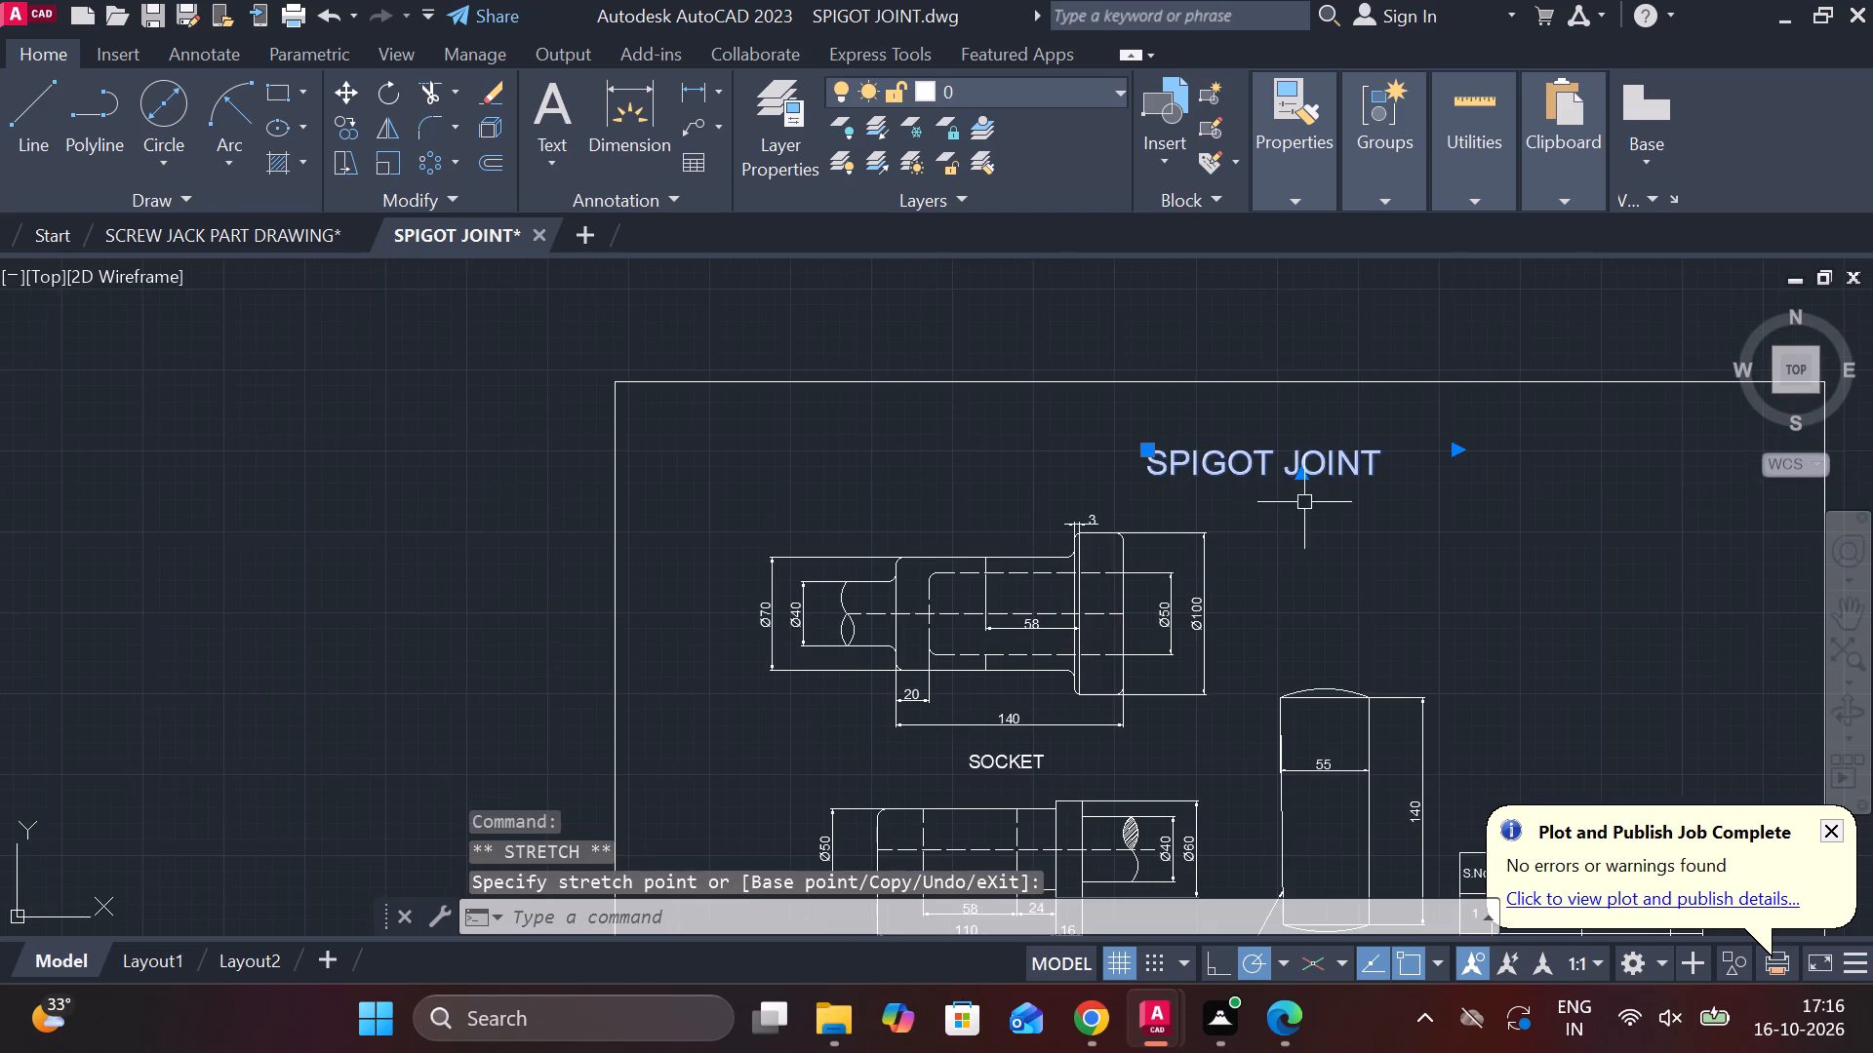
pyautogui.moveTo(1305, 502); pyautogui.dragTo(1253, 491, button='middle')
pyautogui.press('Escape')
pyautogui.scroll(-1, 1296, 553)
pyautogui.moveTo(1295, 553); pyautogui.dragTo(1165, 453, button='middle')
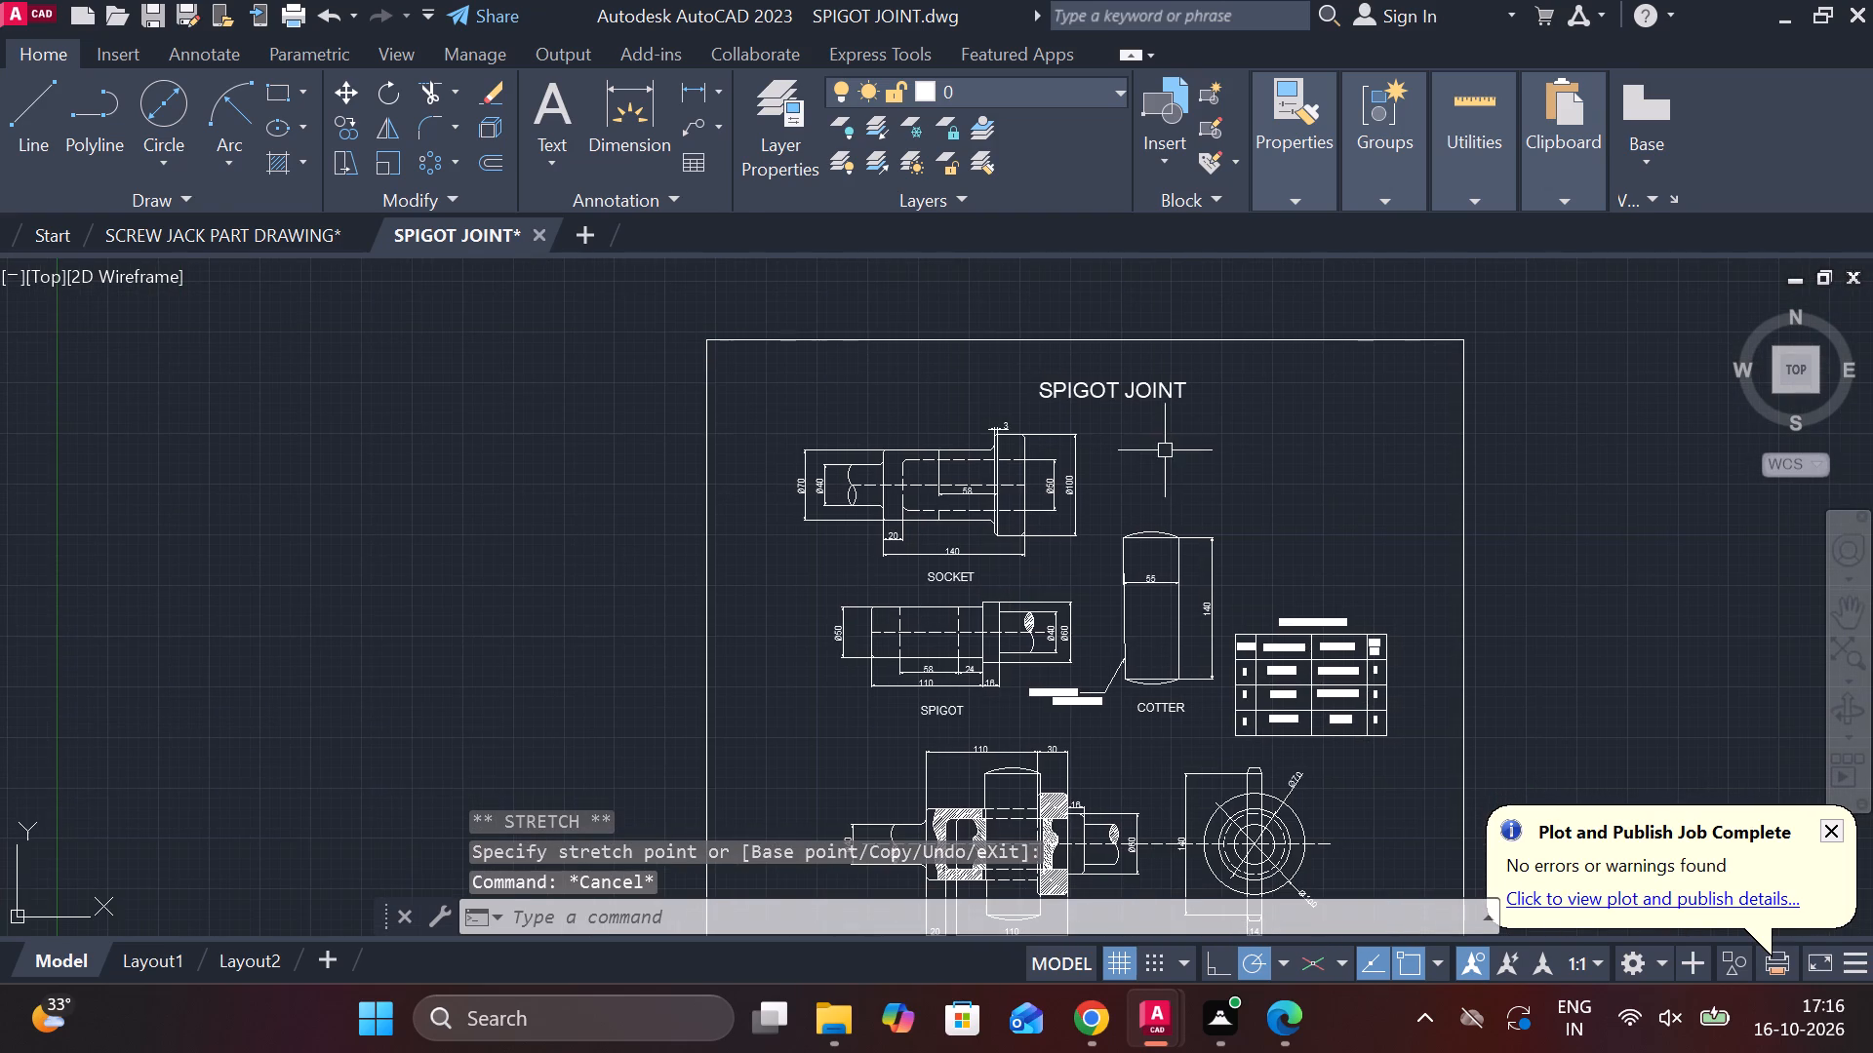
# Save the drawing.
pyautogui.hotkey('ctrl', 's')
# Set up the plot with DWG To PDF.pc3, landscape orientation and a window area enclosing the whole border.
pyautogui.moveTo(1304, 498); pyautogui.dragTo(1299, 498, button='middle')
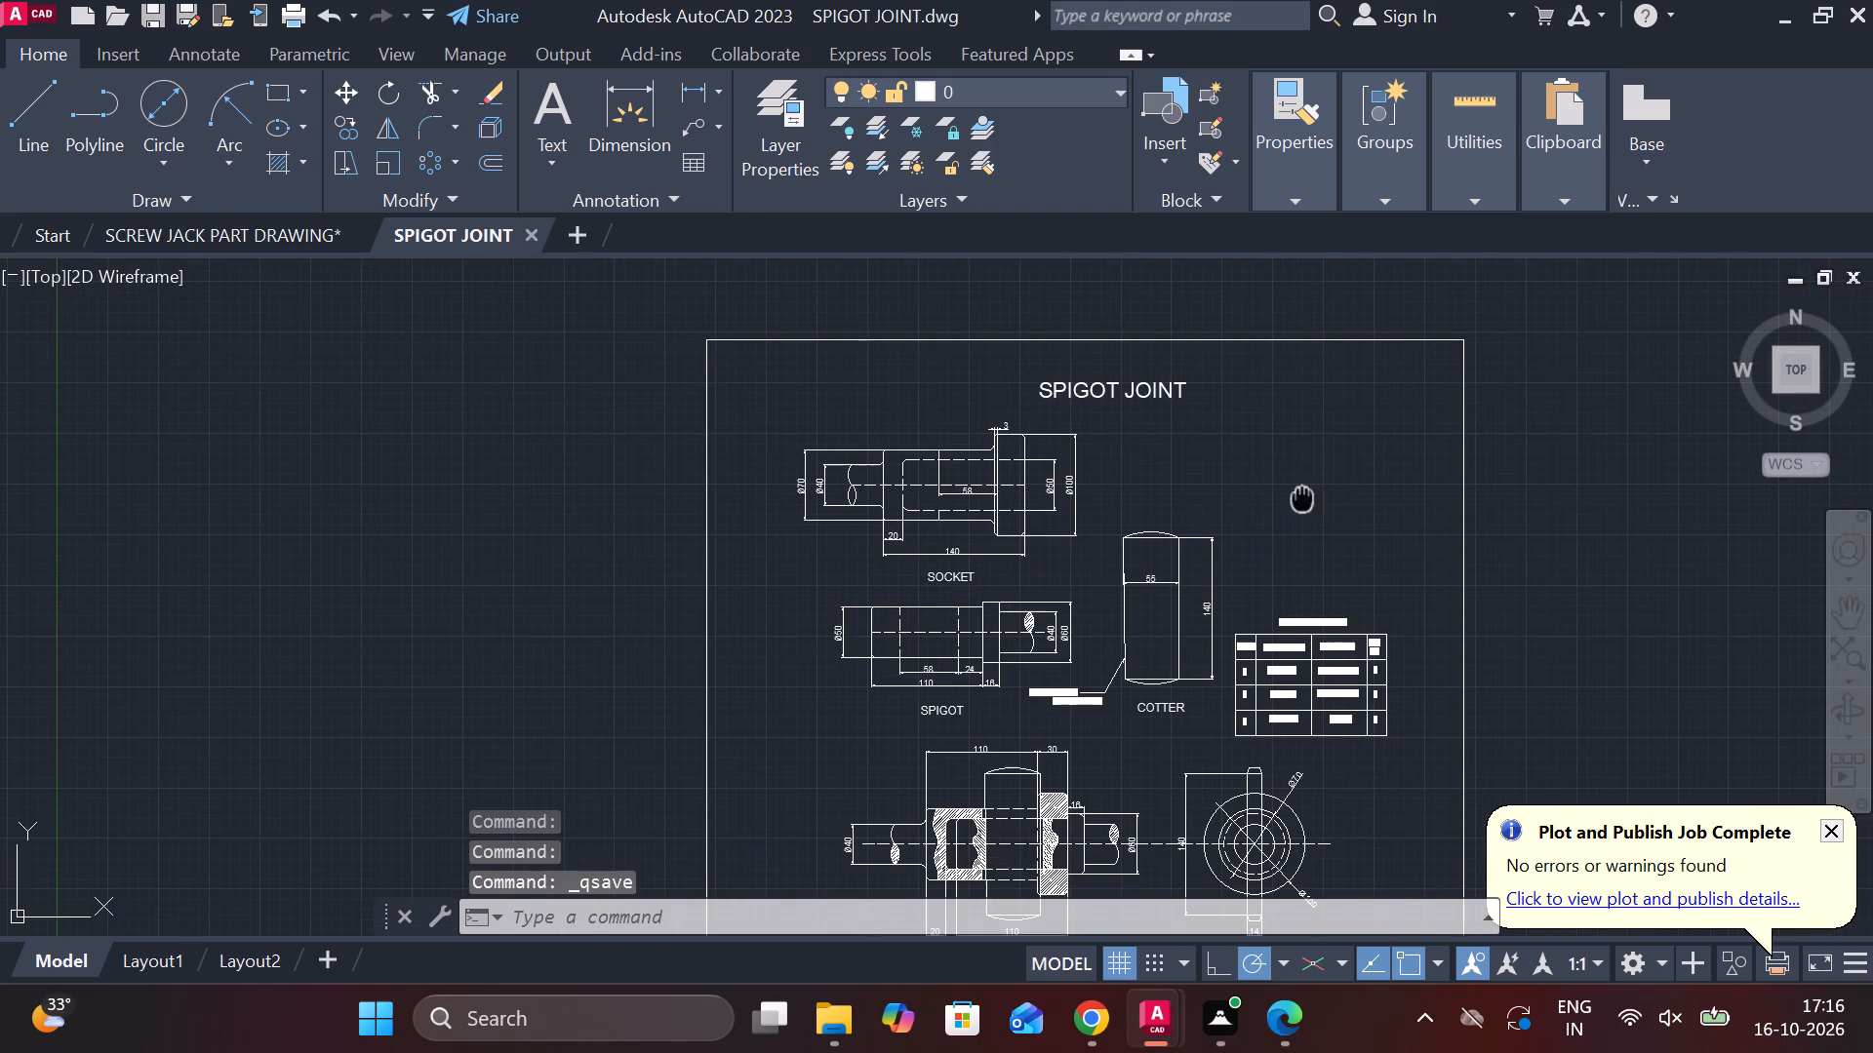
pyautogui.moveTo(1299, 498); pyautogui.dragTo(1180, 434, button='middle')
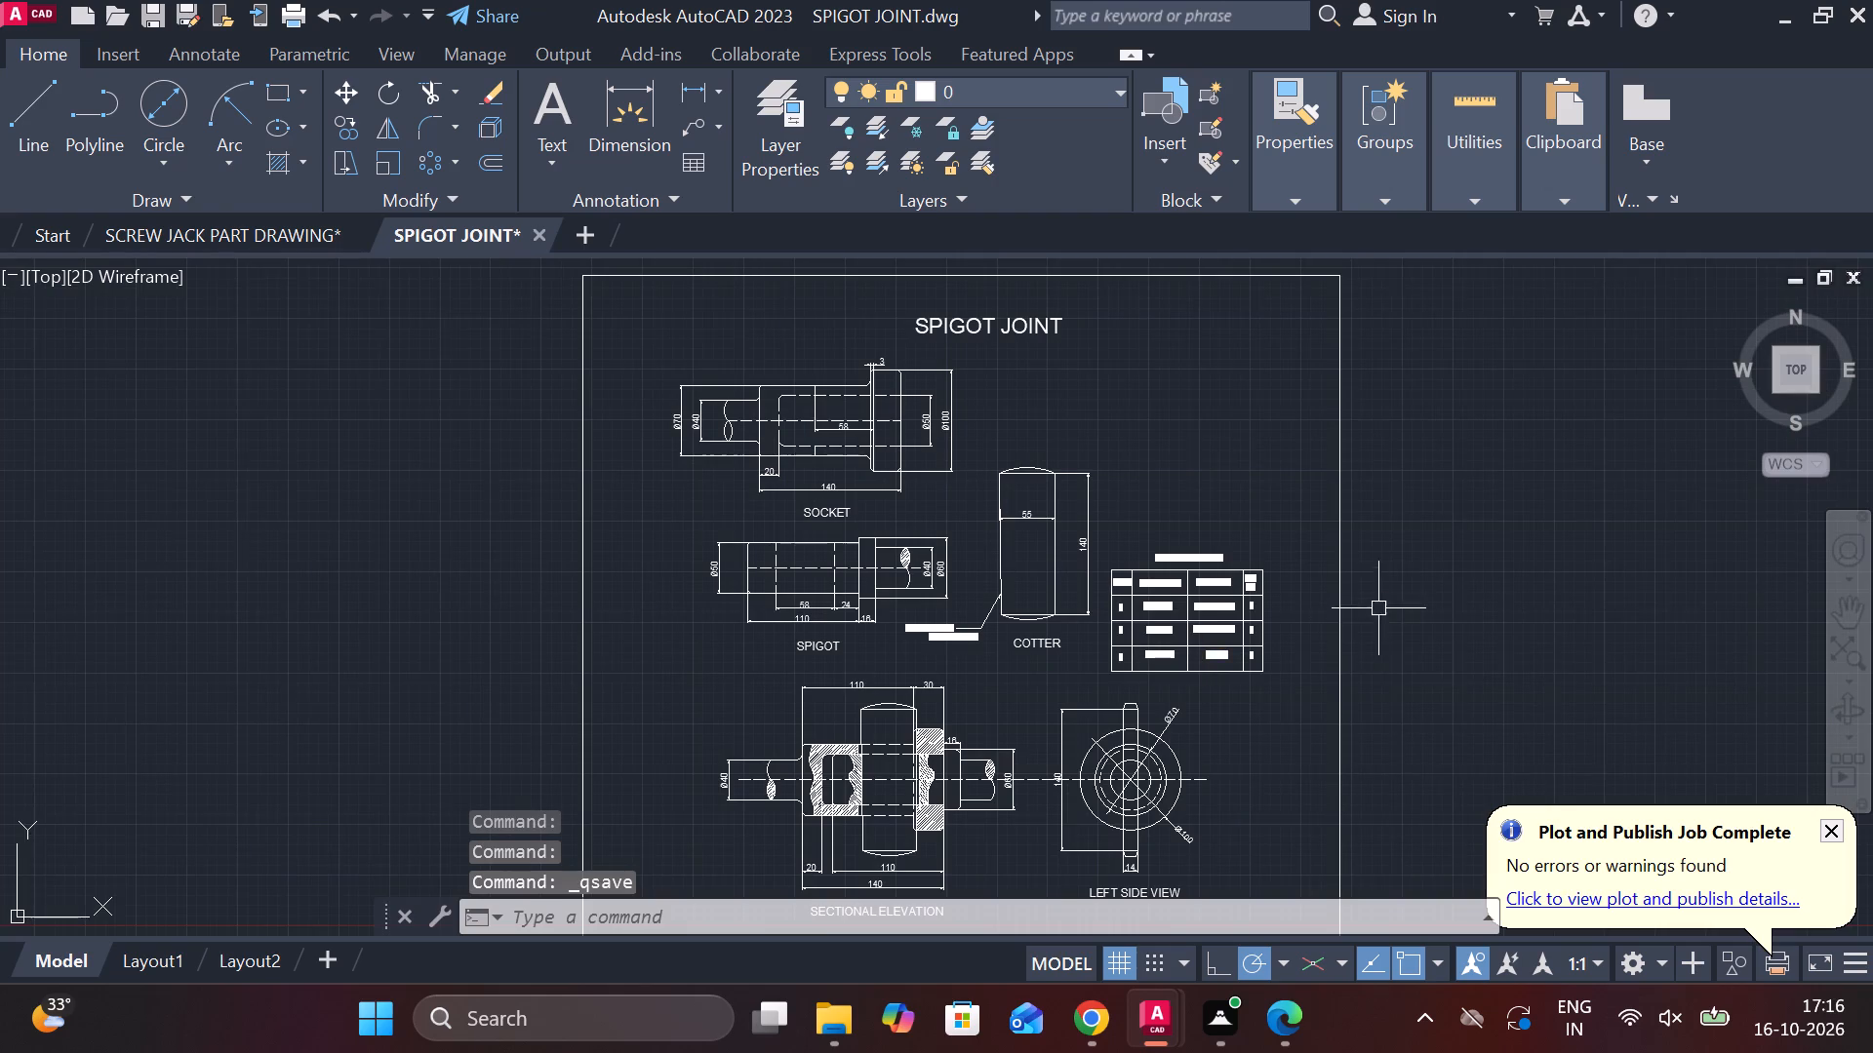
pyautogui.moveTo(1378, 608); pyautogui.dragTo(1288, 565, button='middle')
pyautogui.write('PLOT')
pyautogui.click(1413, 633)
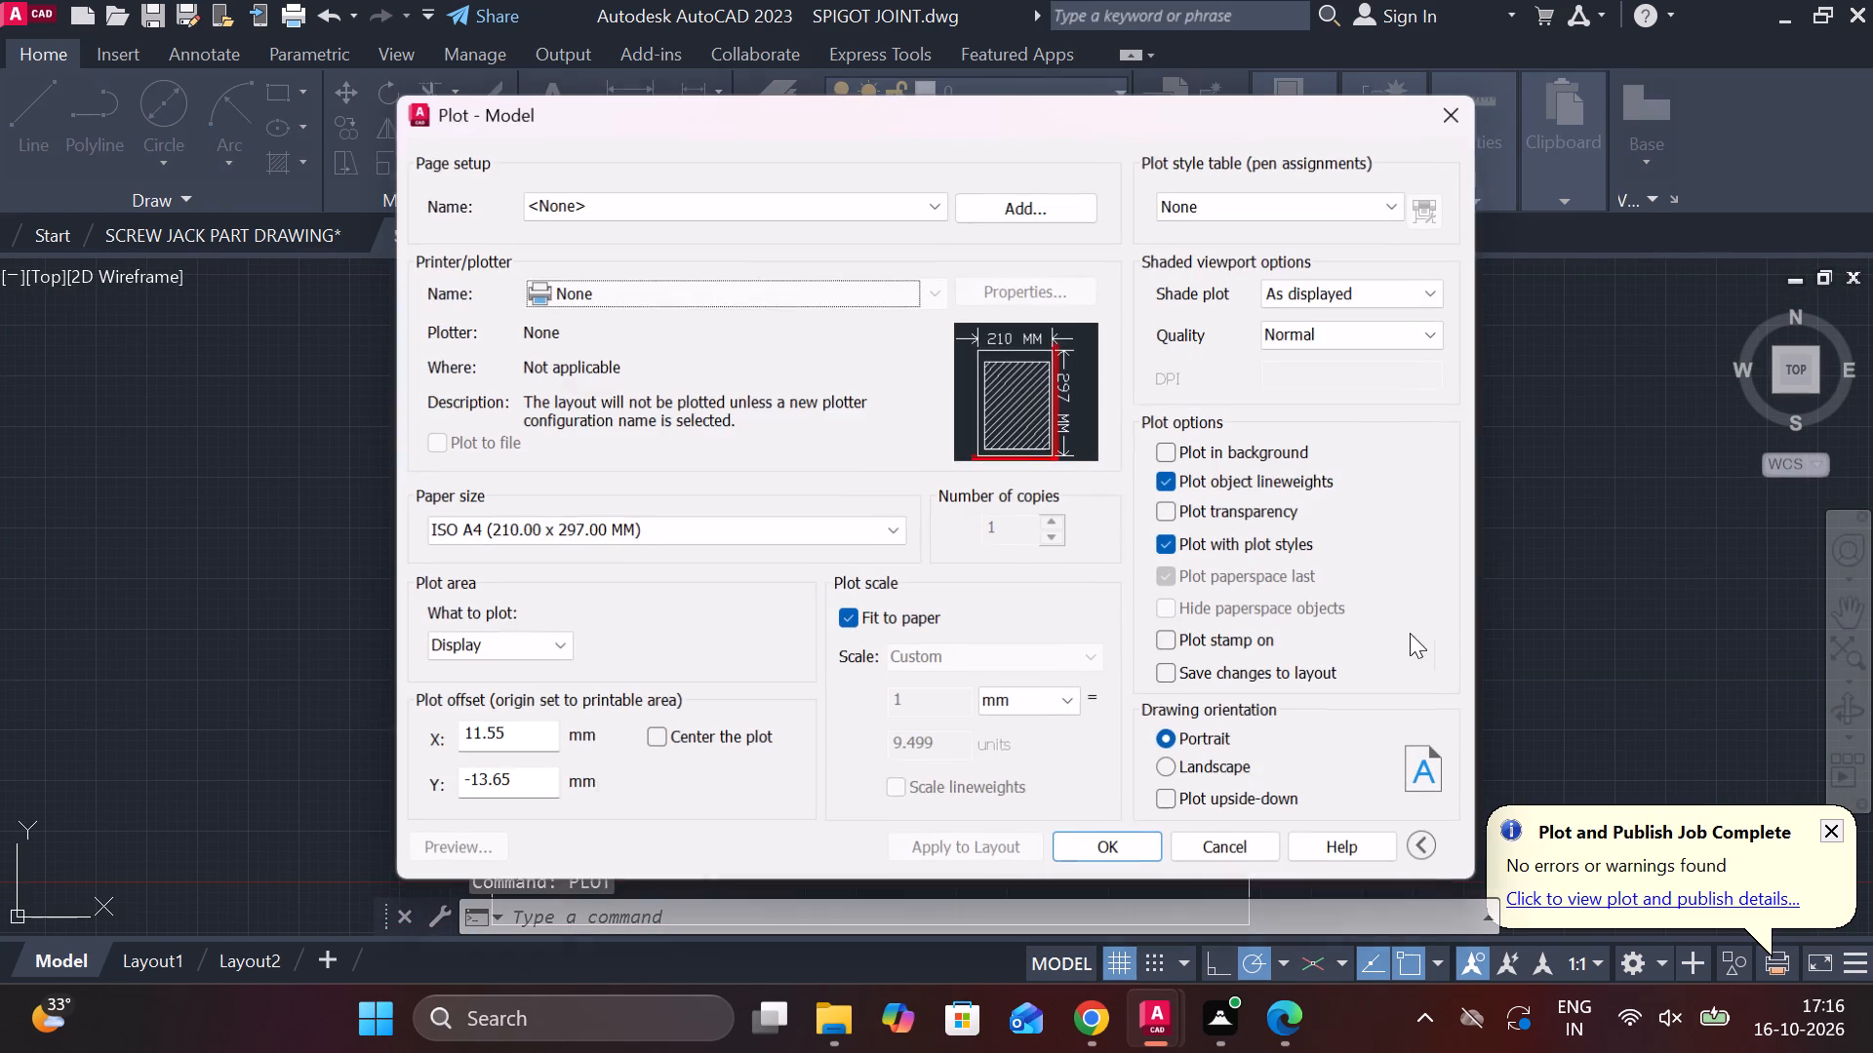
pyautogui.click(784, 304)
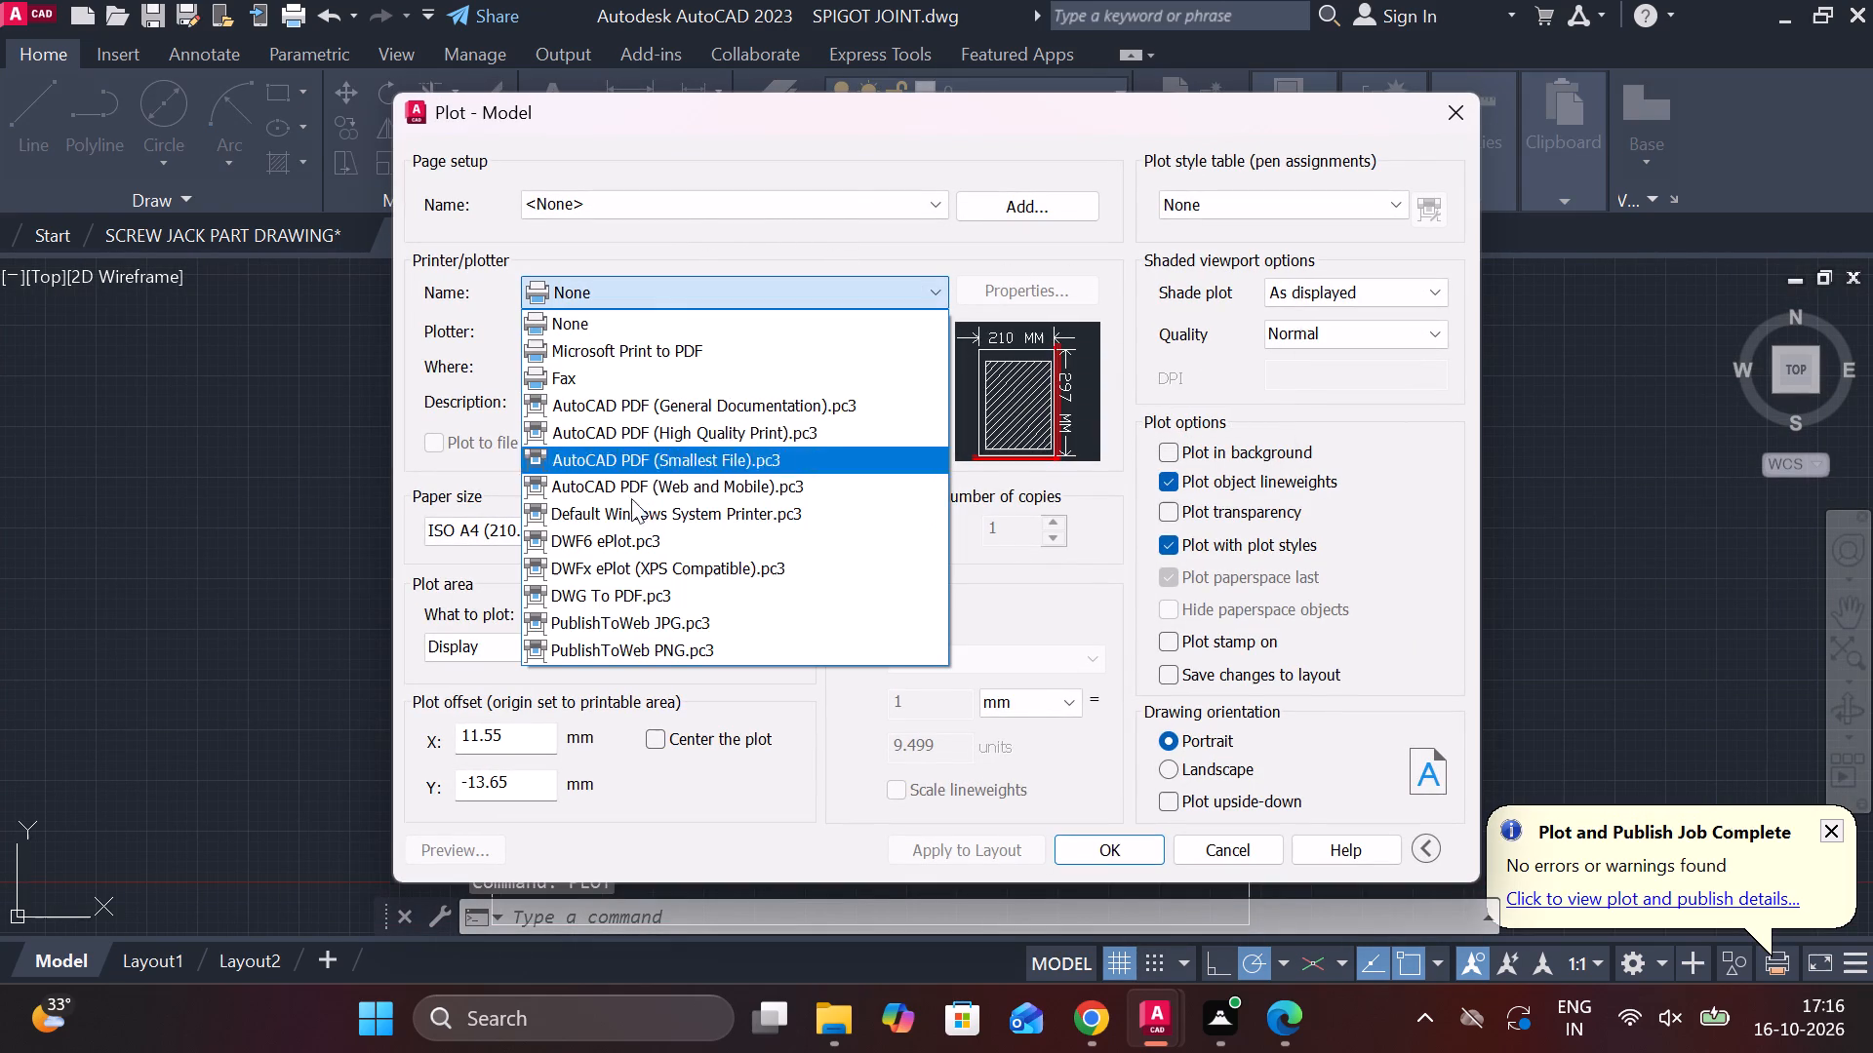
pyautogui.click(602, 601)
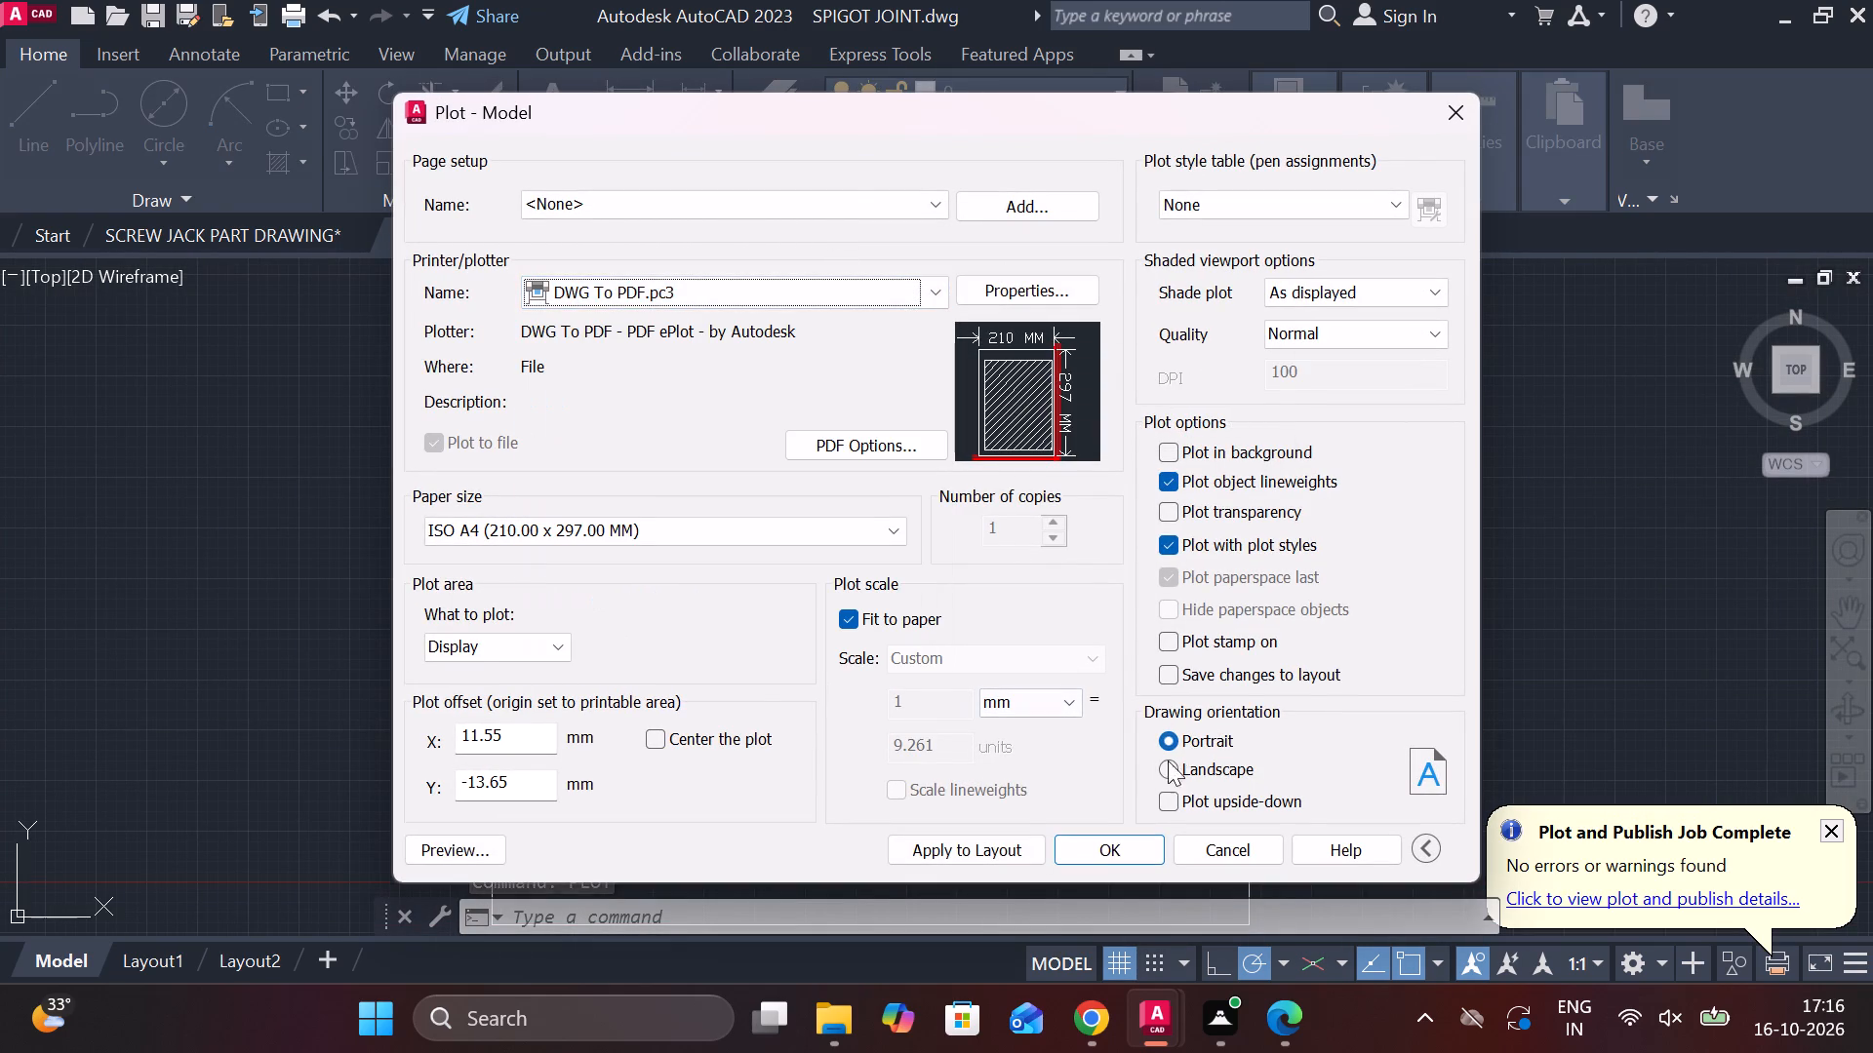
pyautogui.click(1160, 767)
pyautogui.click(550, 650)
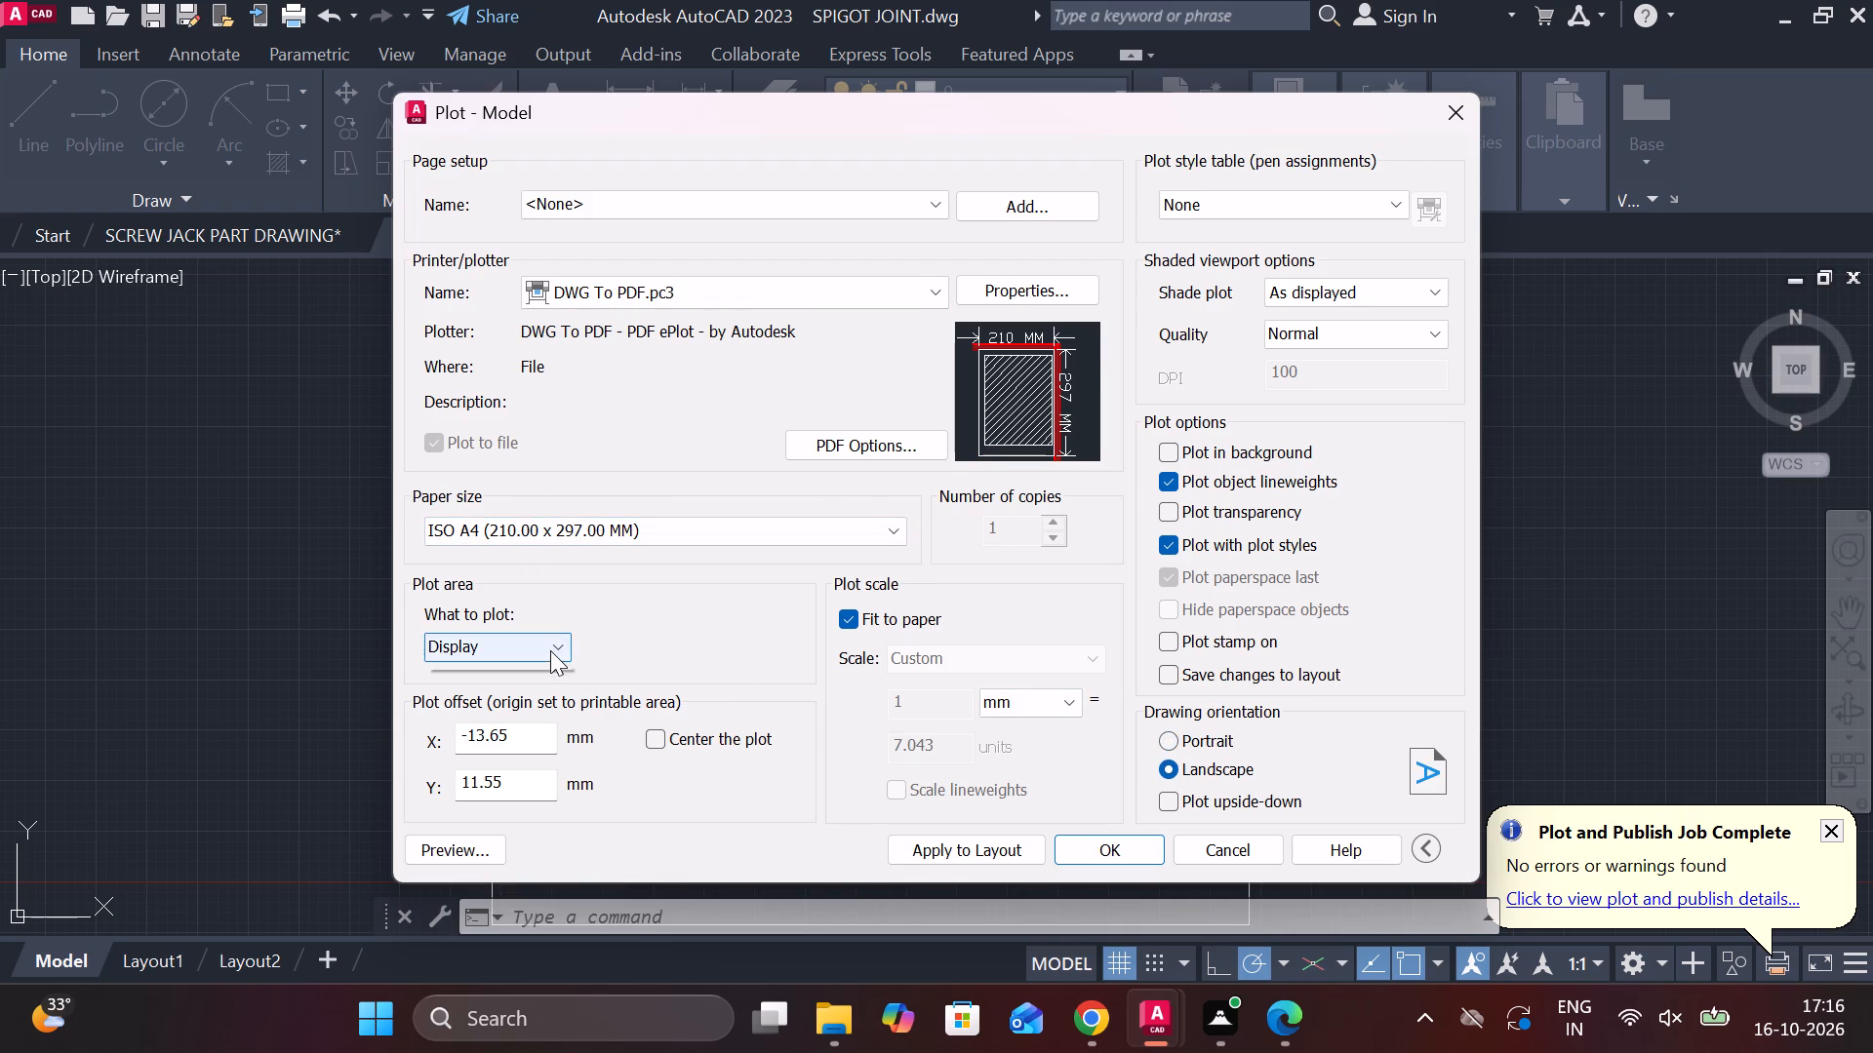
pyautogui.click(460, 727)
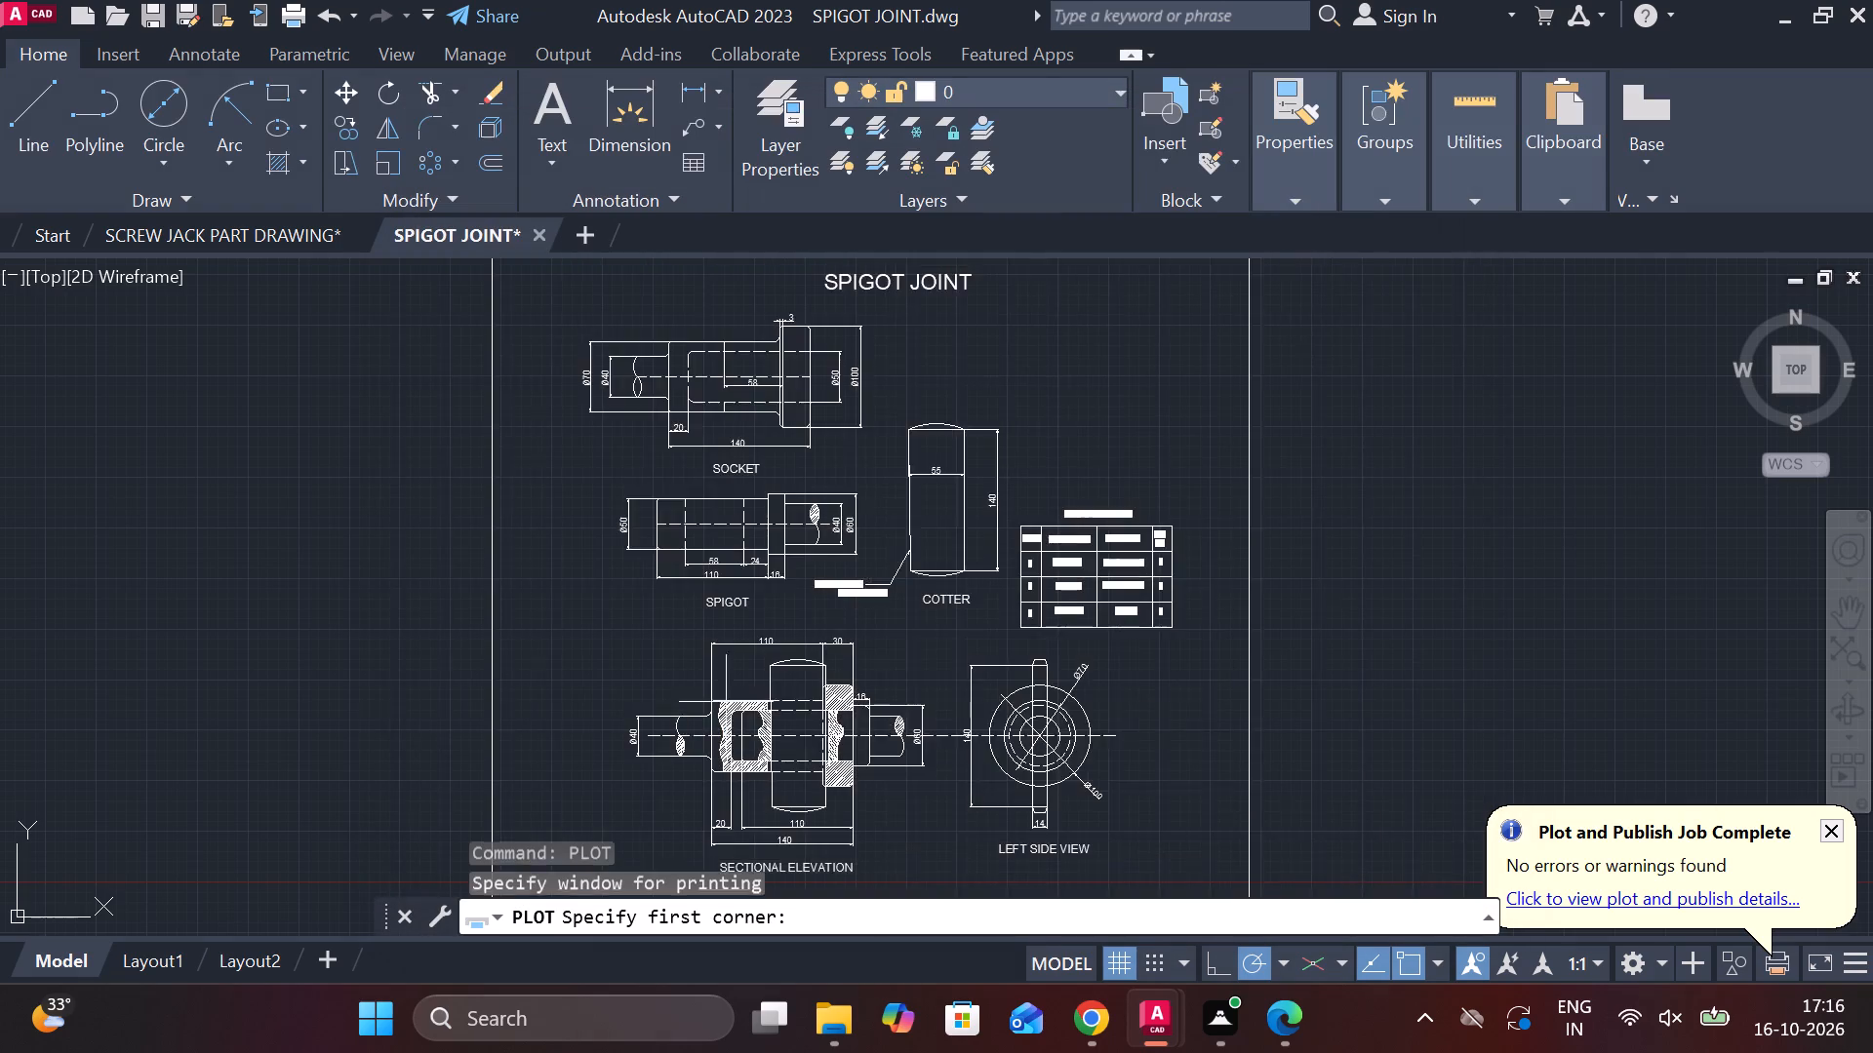
pyautogui.scroll(-2, 1016, 683)
pyautogui.click(1139, 796)
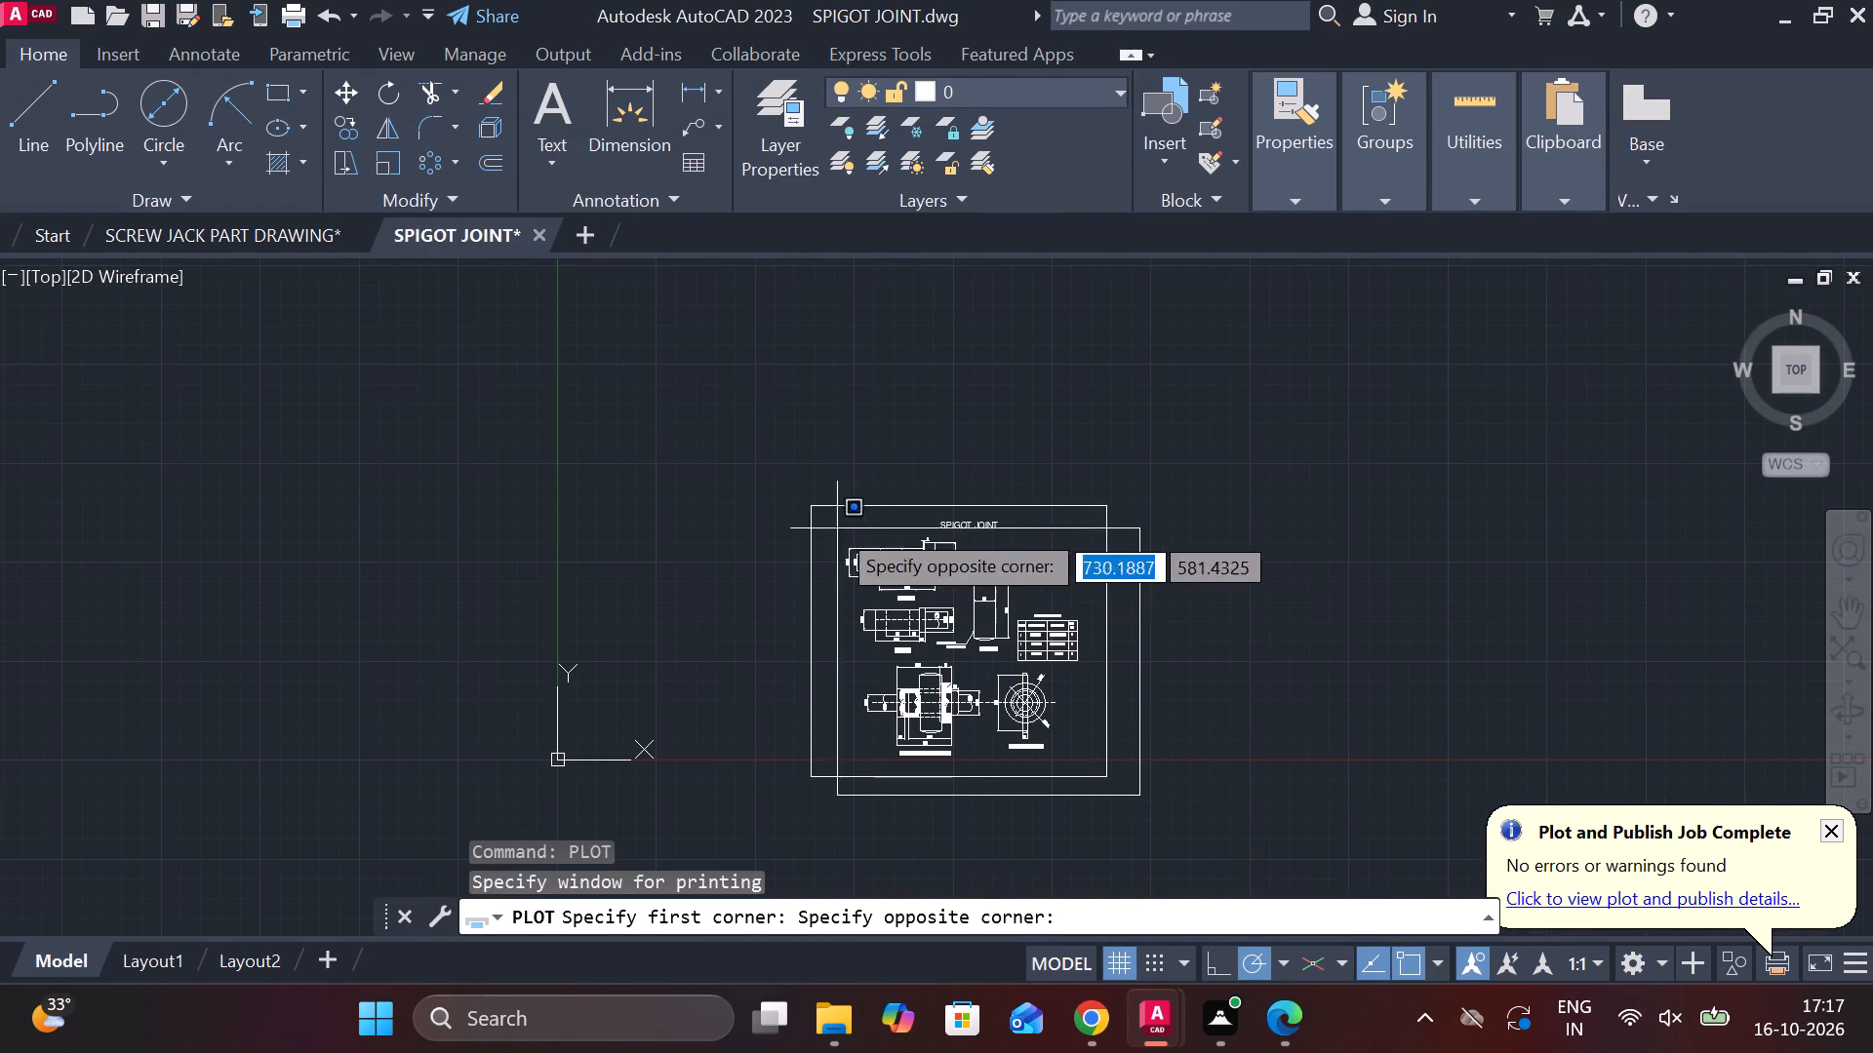
pyautogui.click(773, 487)
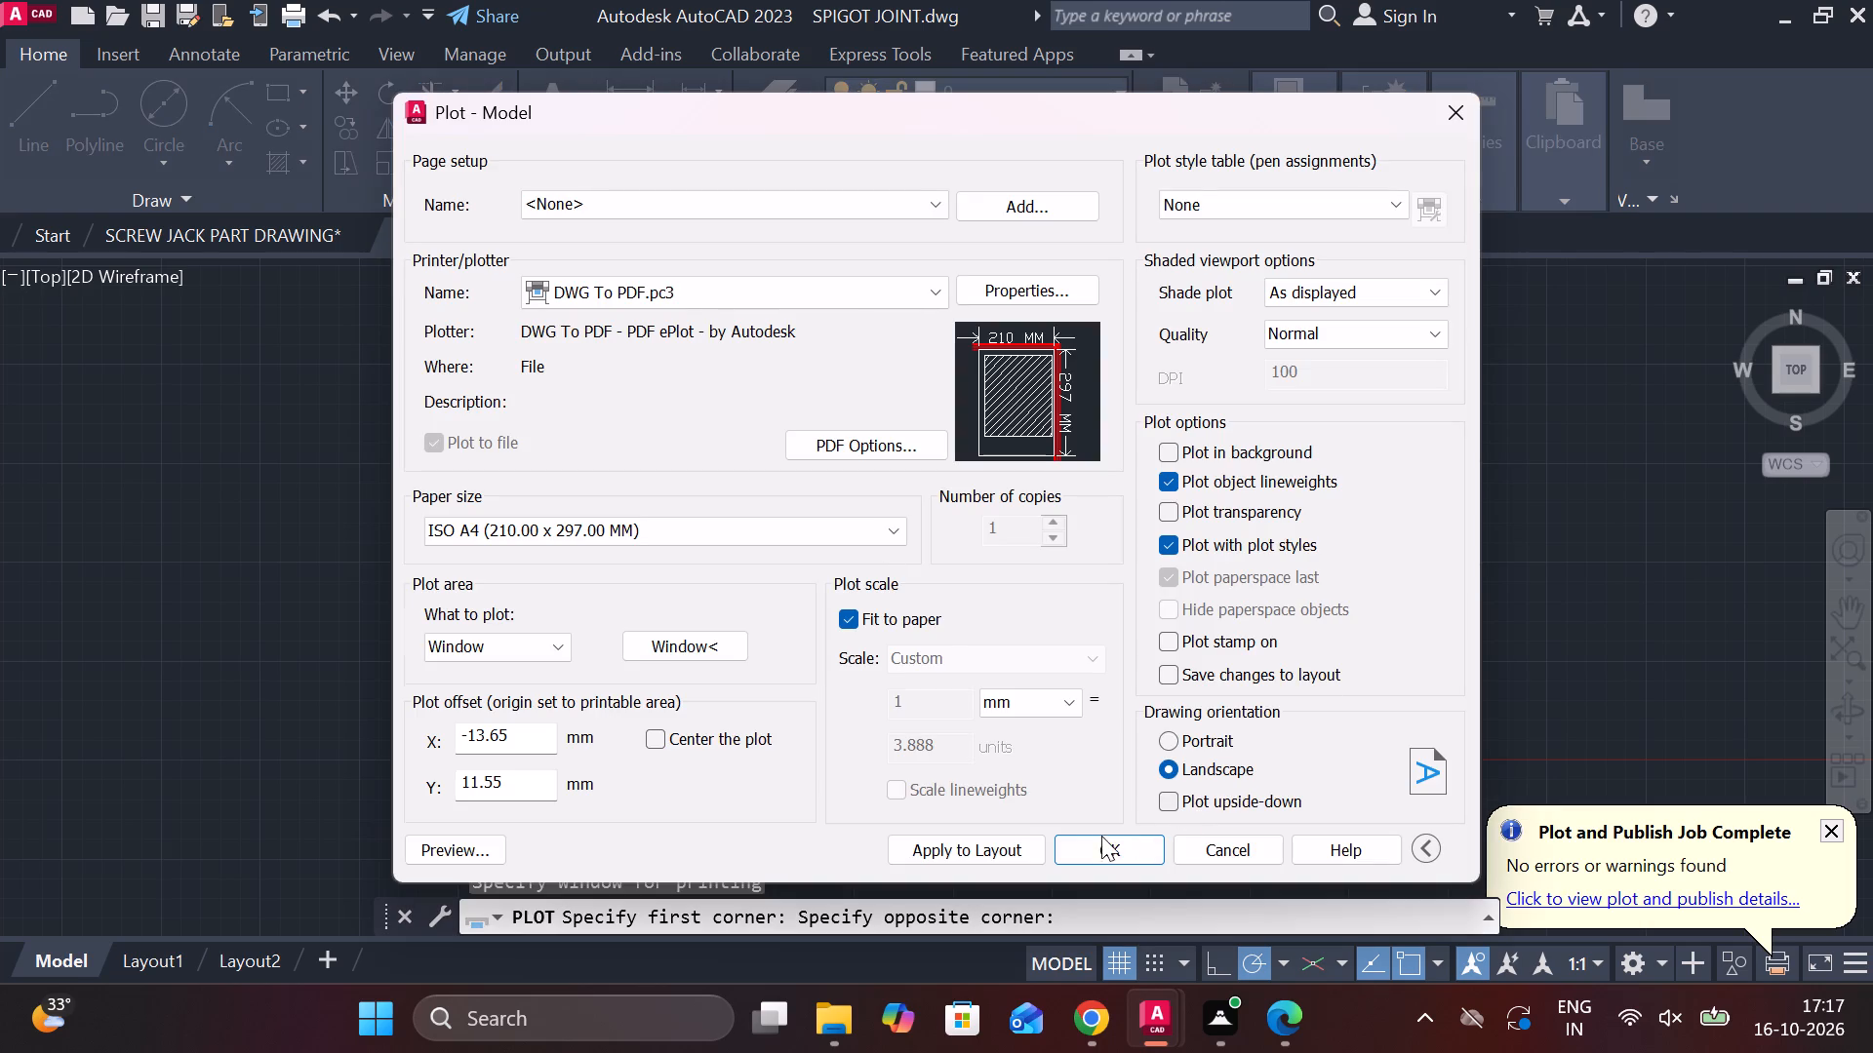
# Plot to the PDF SPIGOT JOINT-Model in Documents, replacing the existing file, and check the resulting sheet.
pyautogui.click(1099, 837)
pyautogui.click(1363, 784)
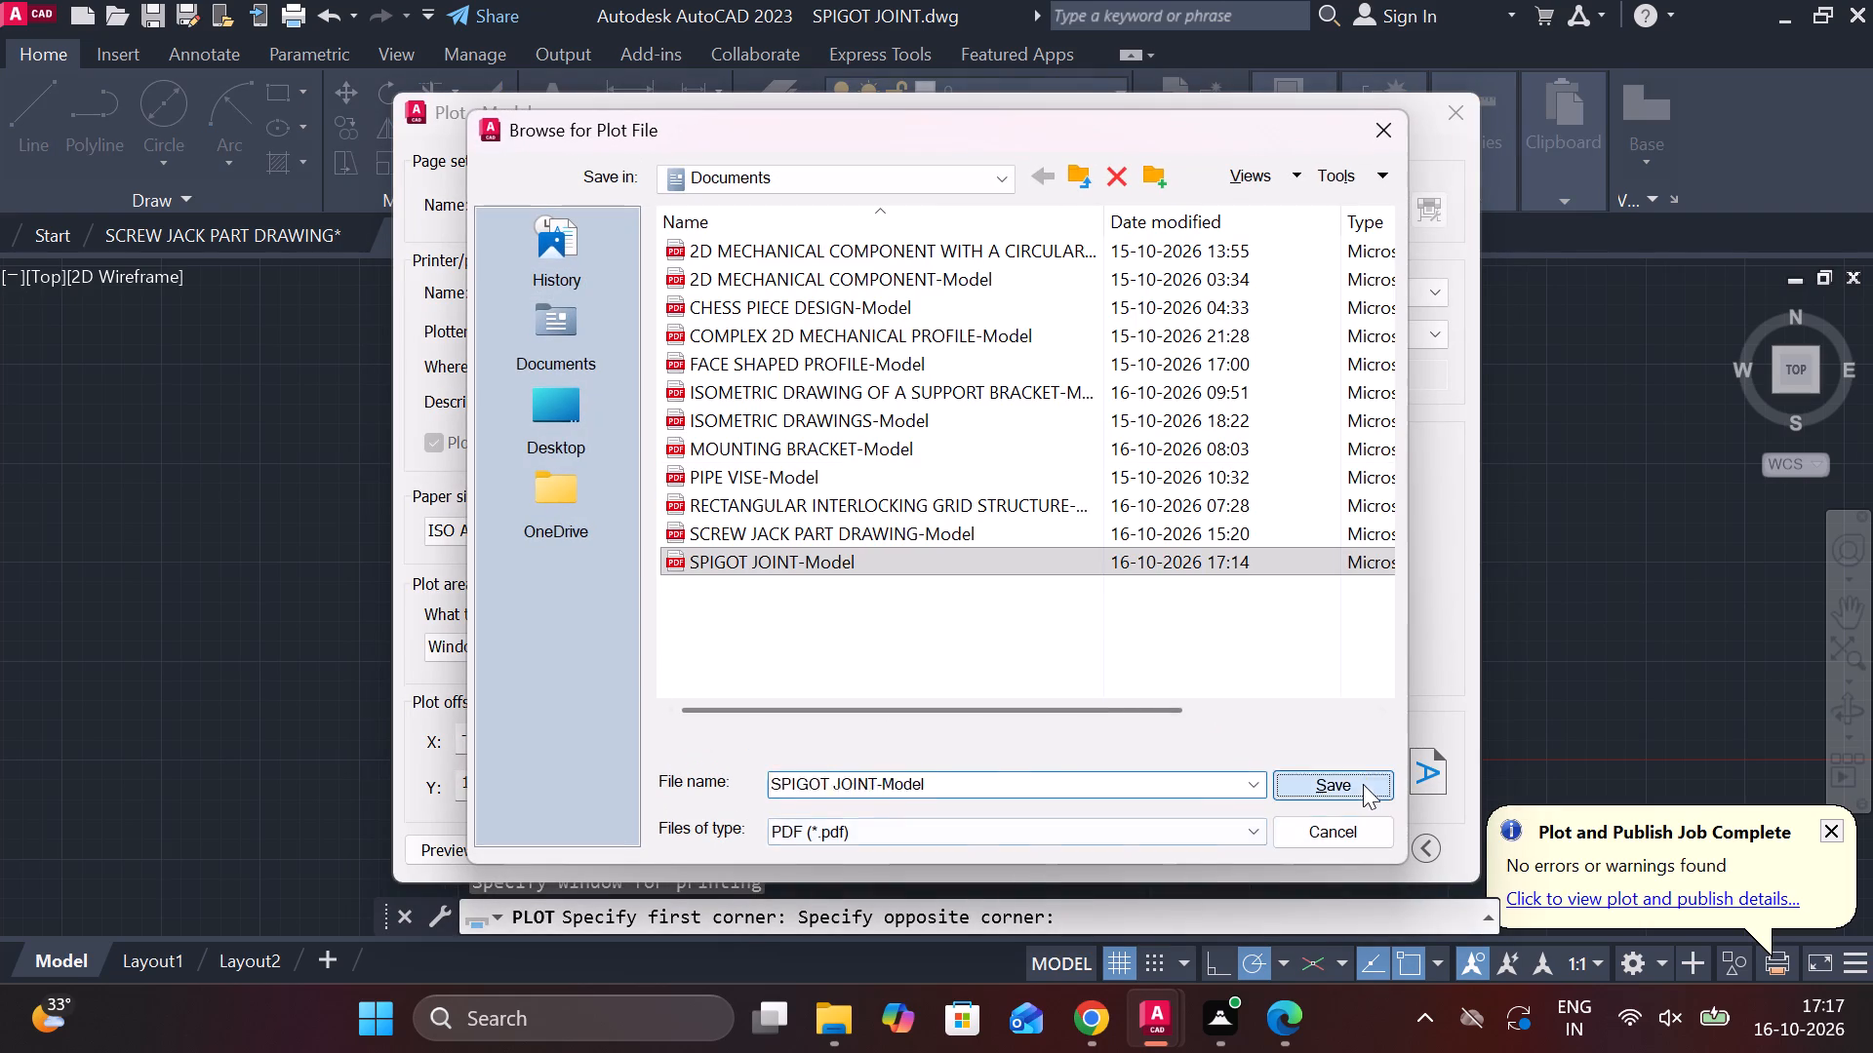
pyautogui.click(1054, 508)
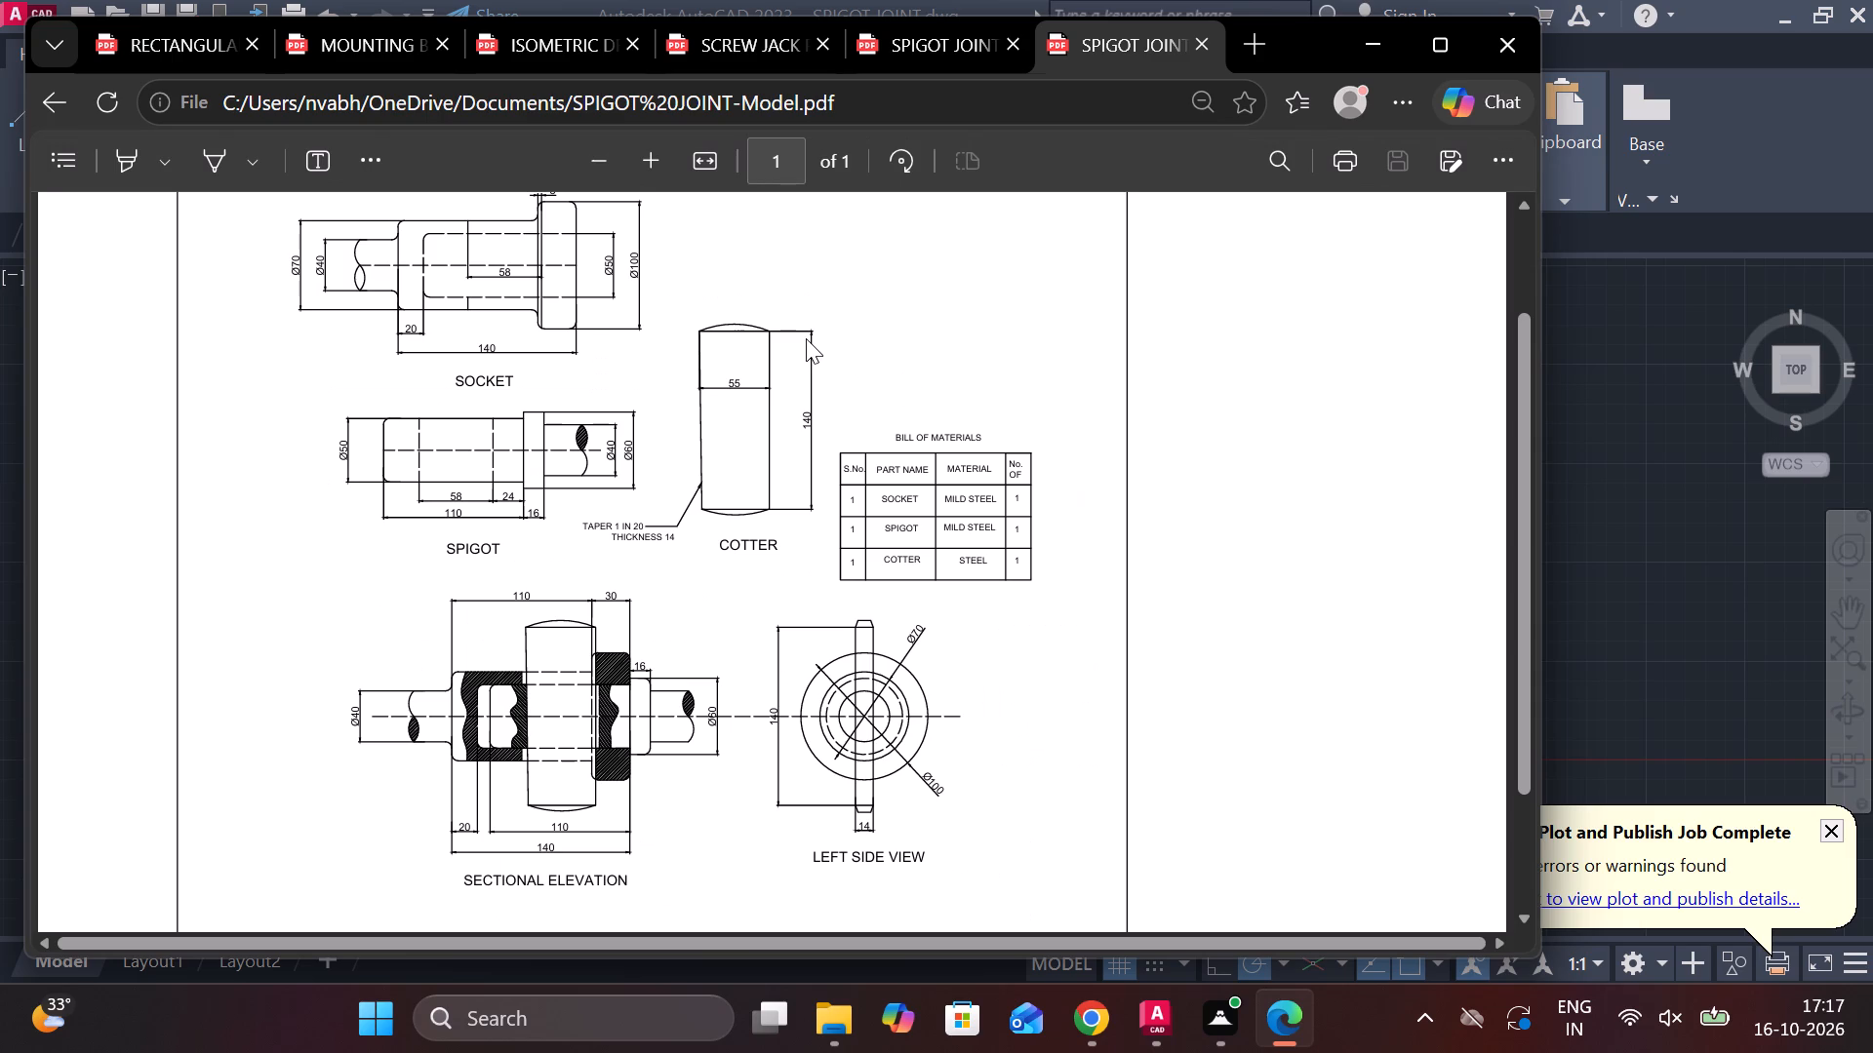
pyautogui.scroll(-2, 571, 380)
pyautogui.scroll(4, 707, 398)
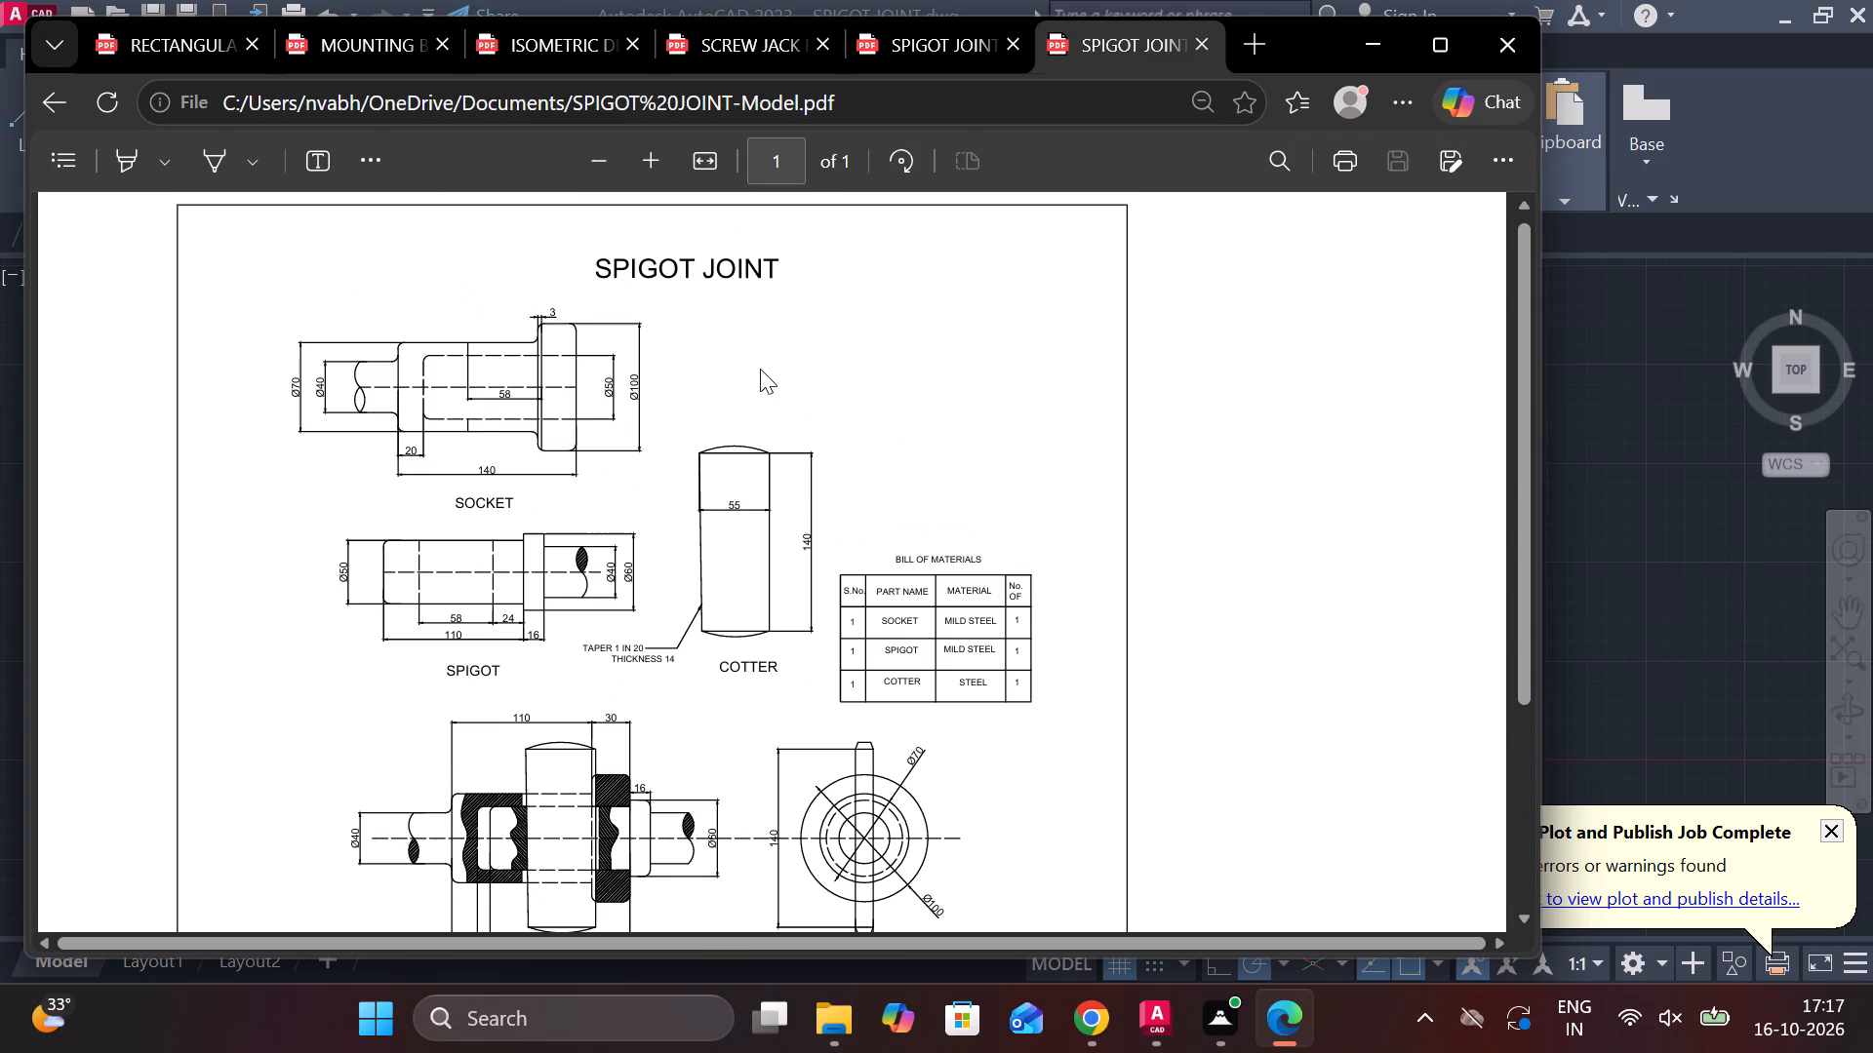
pyautogui.scroll(3, 760, 369)
pyautogui.scroll(-2, 760, 369)
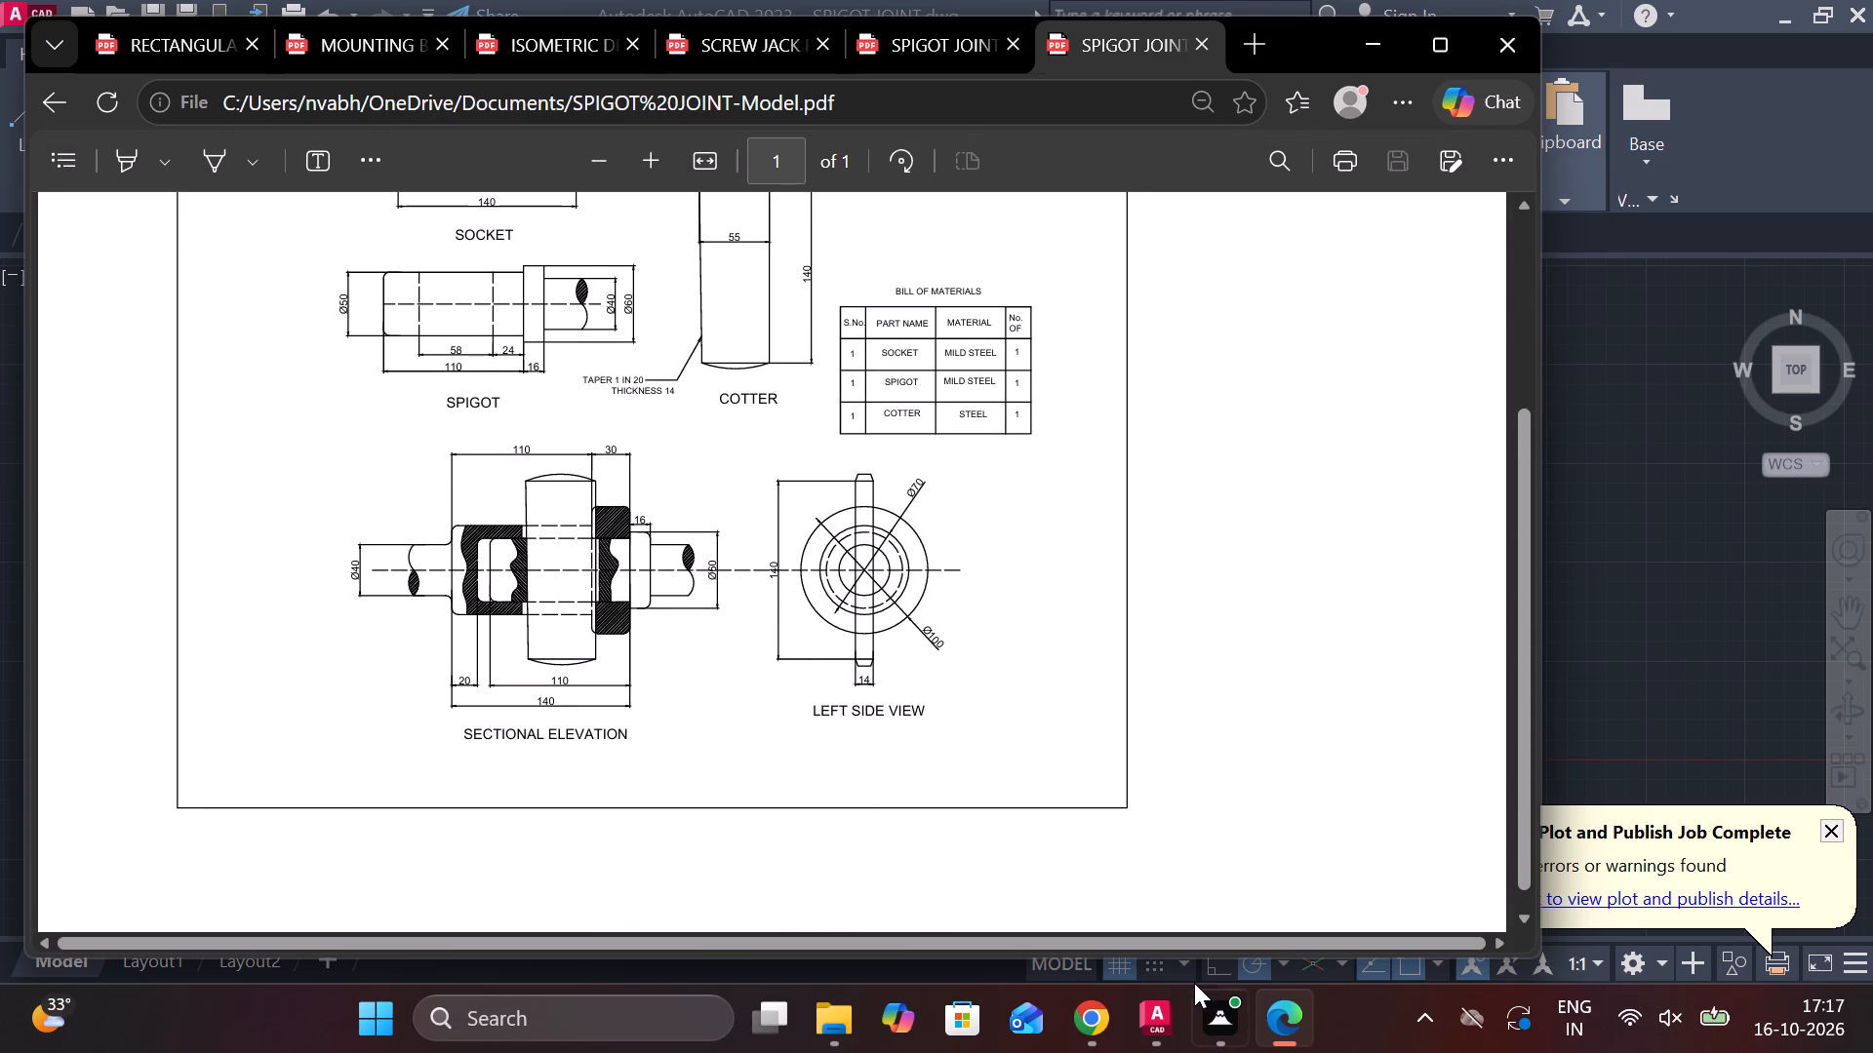